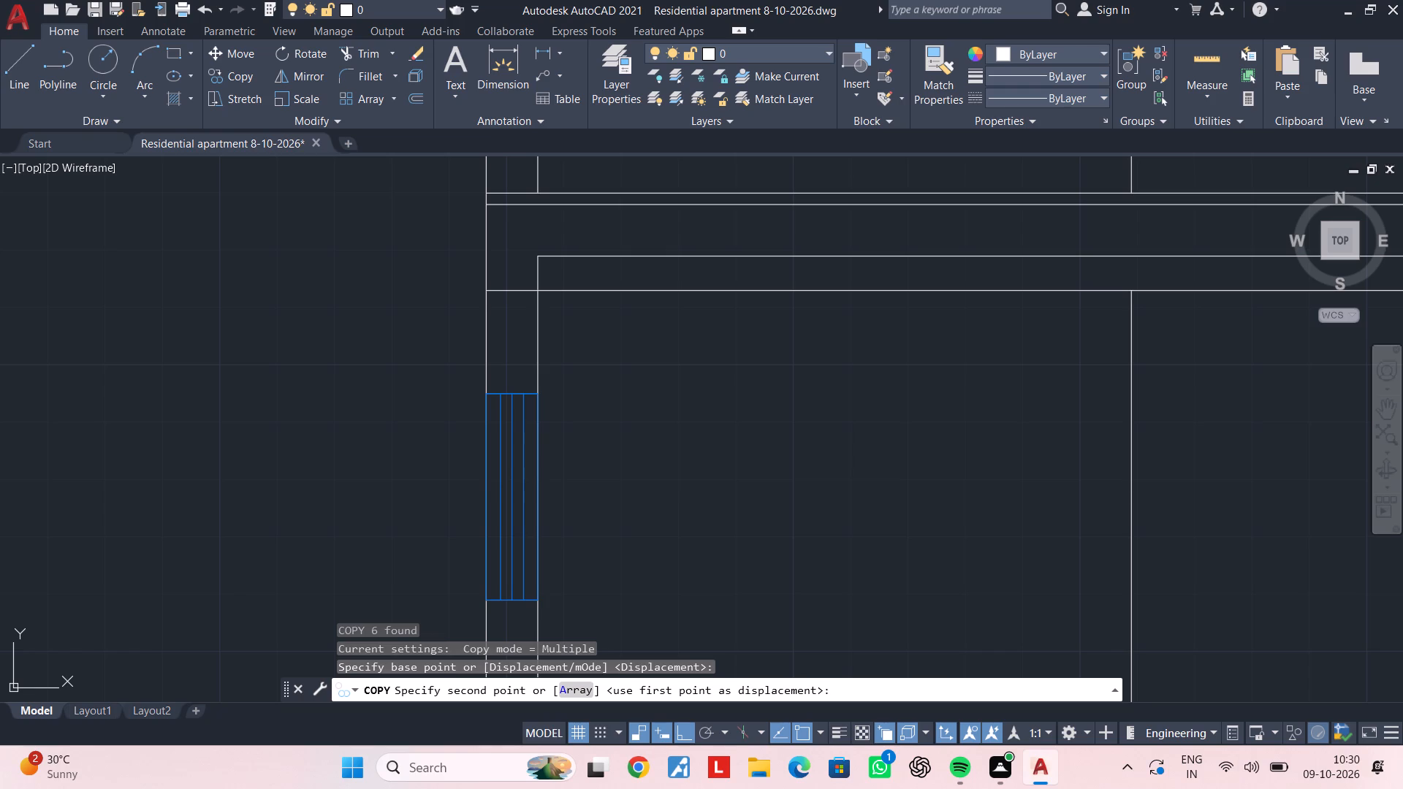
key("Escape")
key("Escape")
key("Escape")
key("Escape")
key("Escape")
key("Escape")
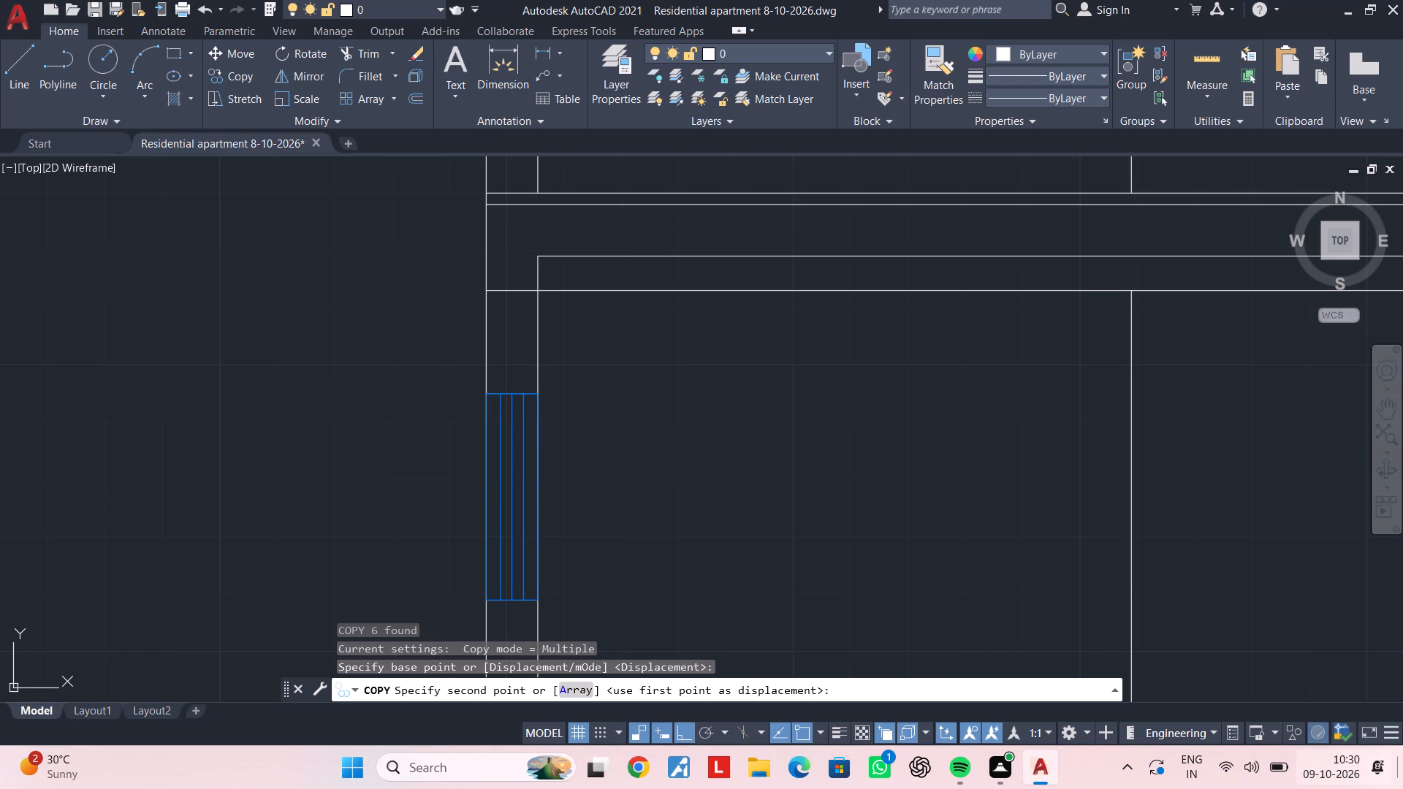
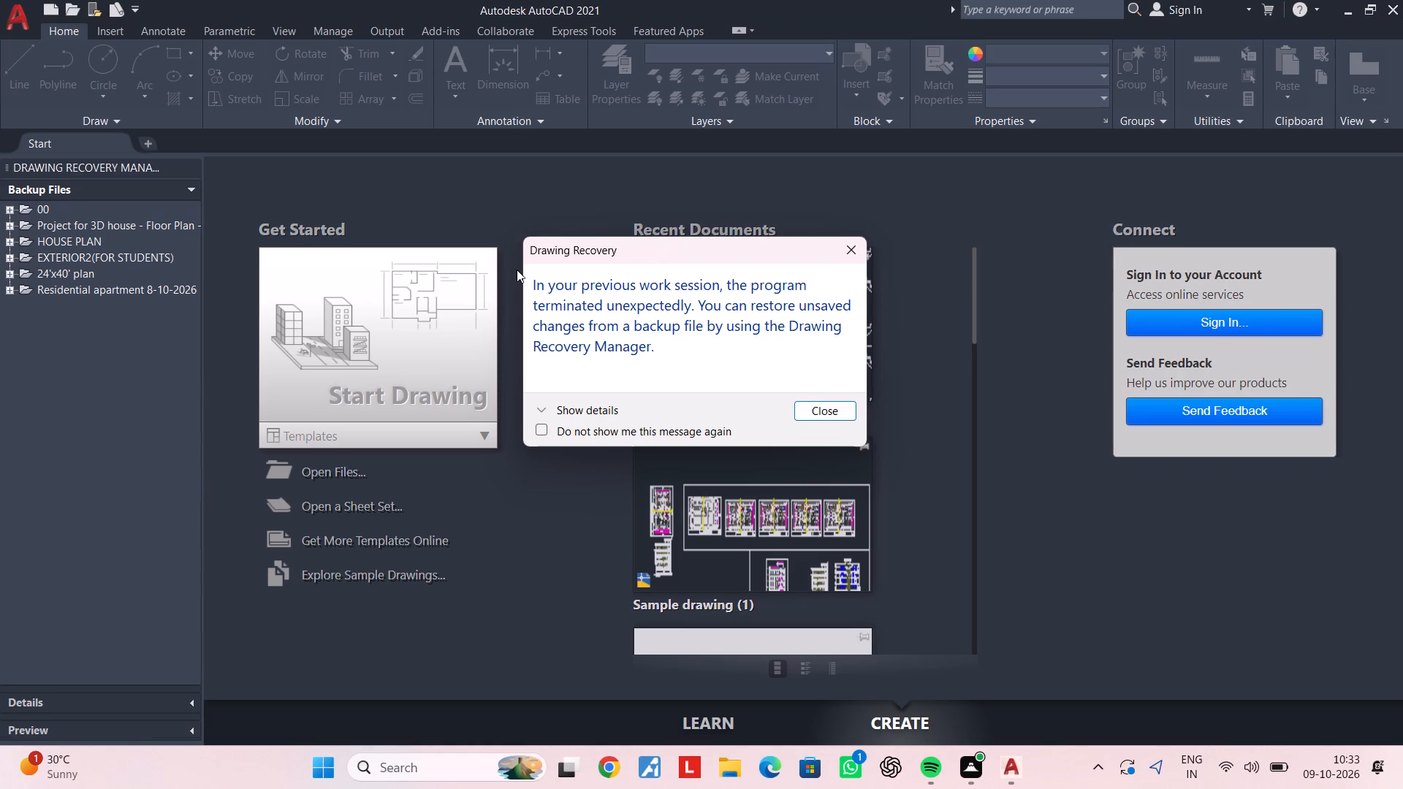
Dismiss the drawing recovery notice and open the recent drawing Residential apartment 8-10-2026.
left_click(843, 254)
left_click(786, 319)
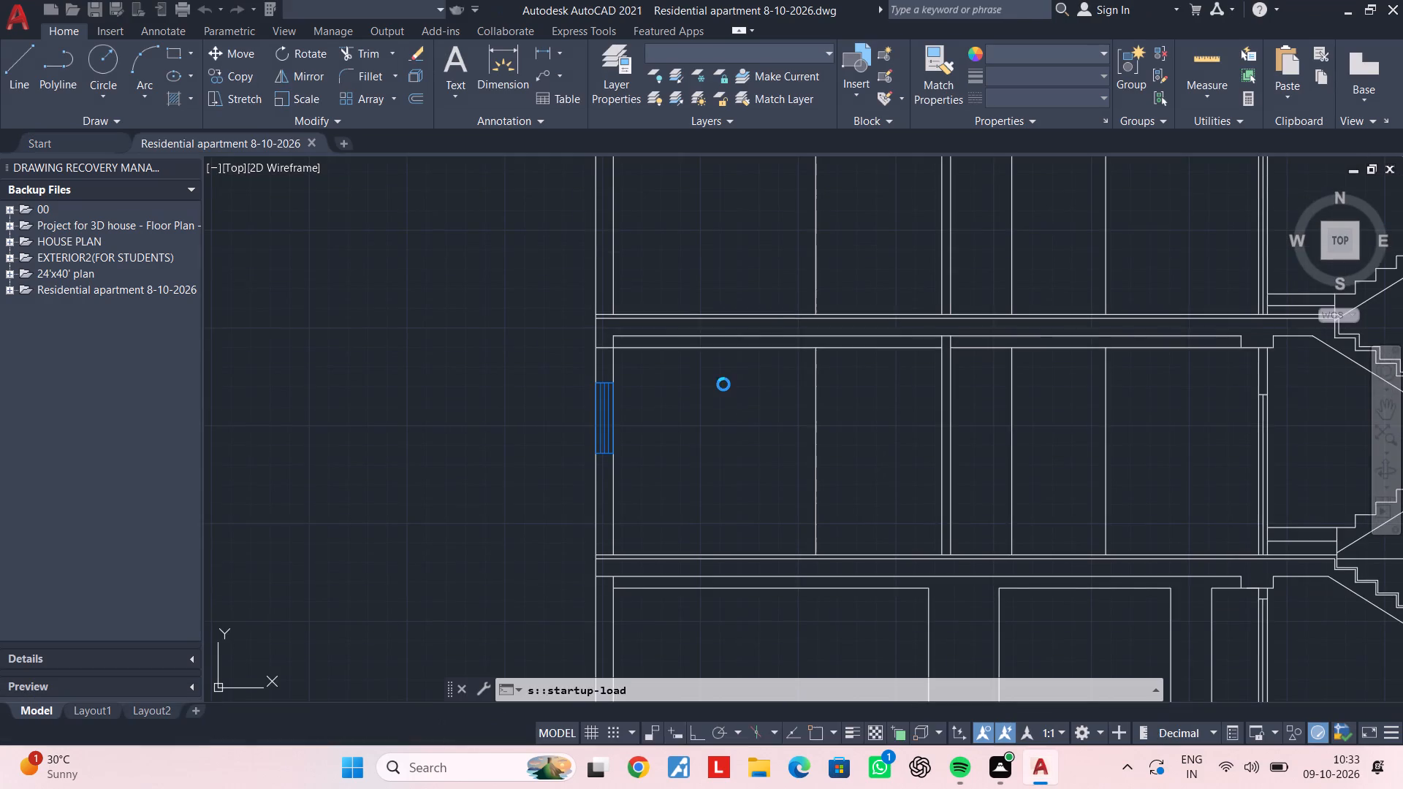
Close the Drawing Recovery Manager palette.
scroll(723, 377, "down", 2)
middle_click_drag(712, 351, 678, 461)
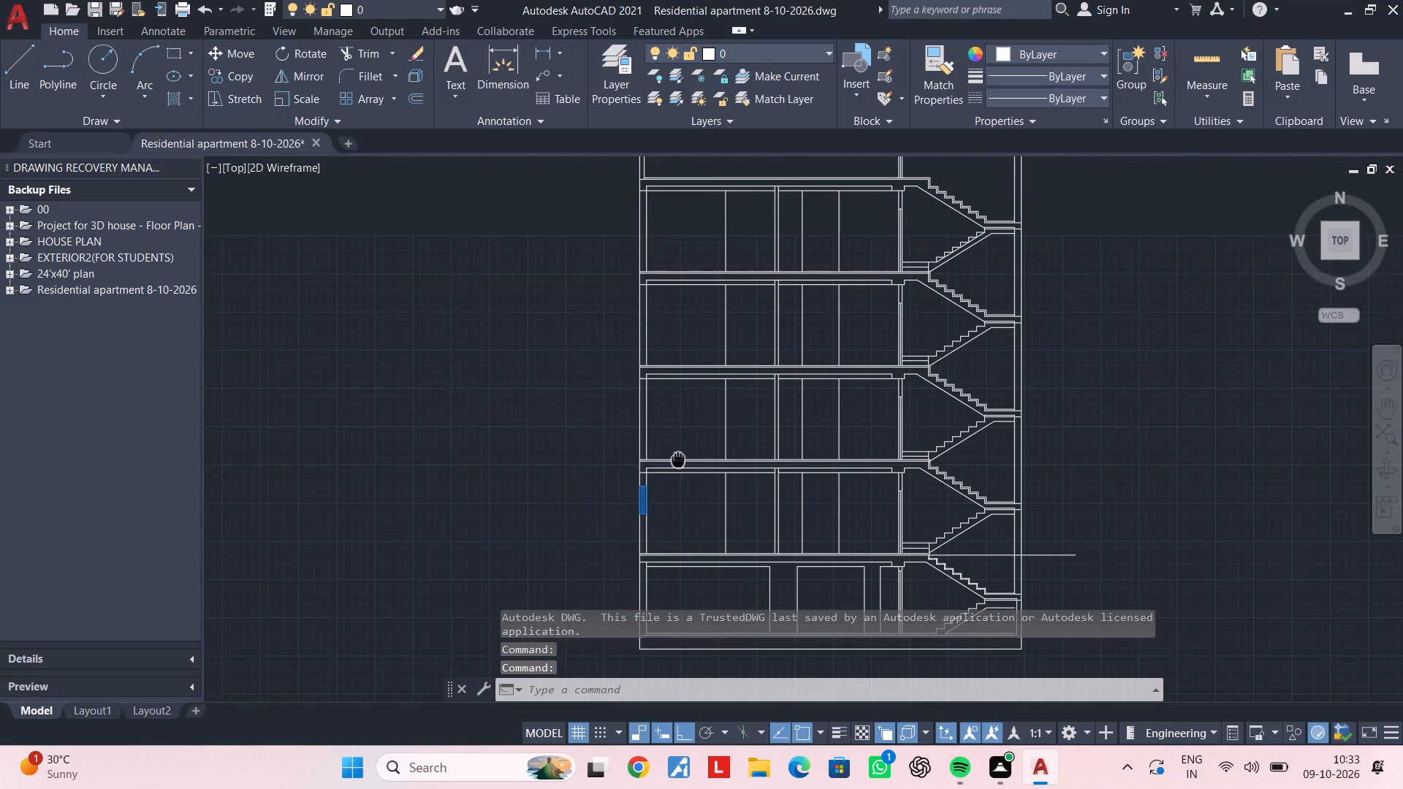
left_click(192, 164)
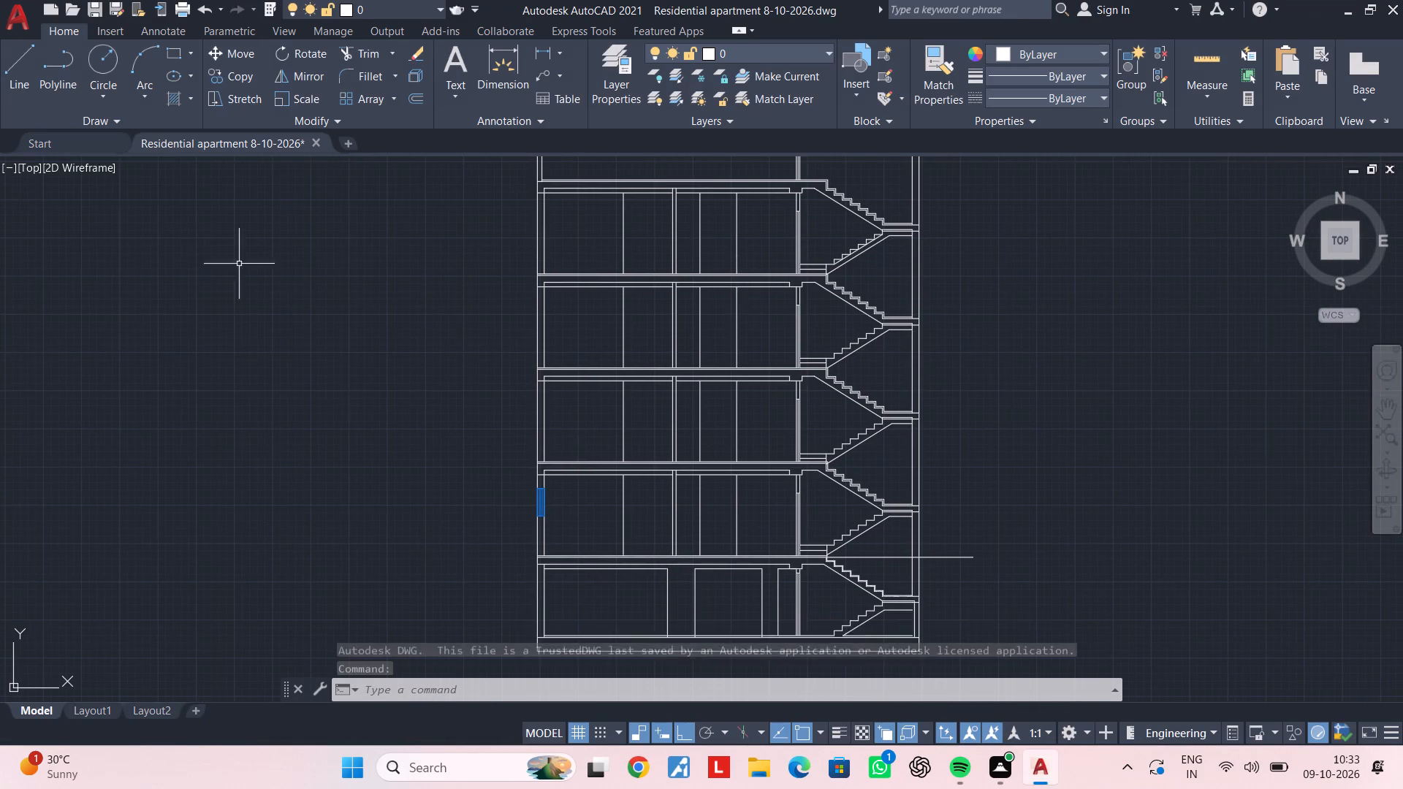
Offset the beam's underside line 1'6" downward in the bay beside the outer wall, on each of the three floors above the blue window.
scroll(566, 305, "down", 2)
middle_click_drag(569, 305, 569, 345)
middle_click_drag(576, 379, 574, 342)
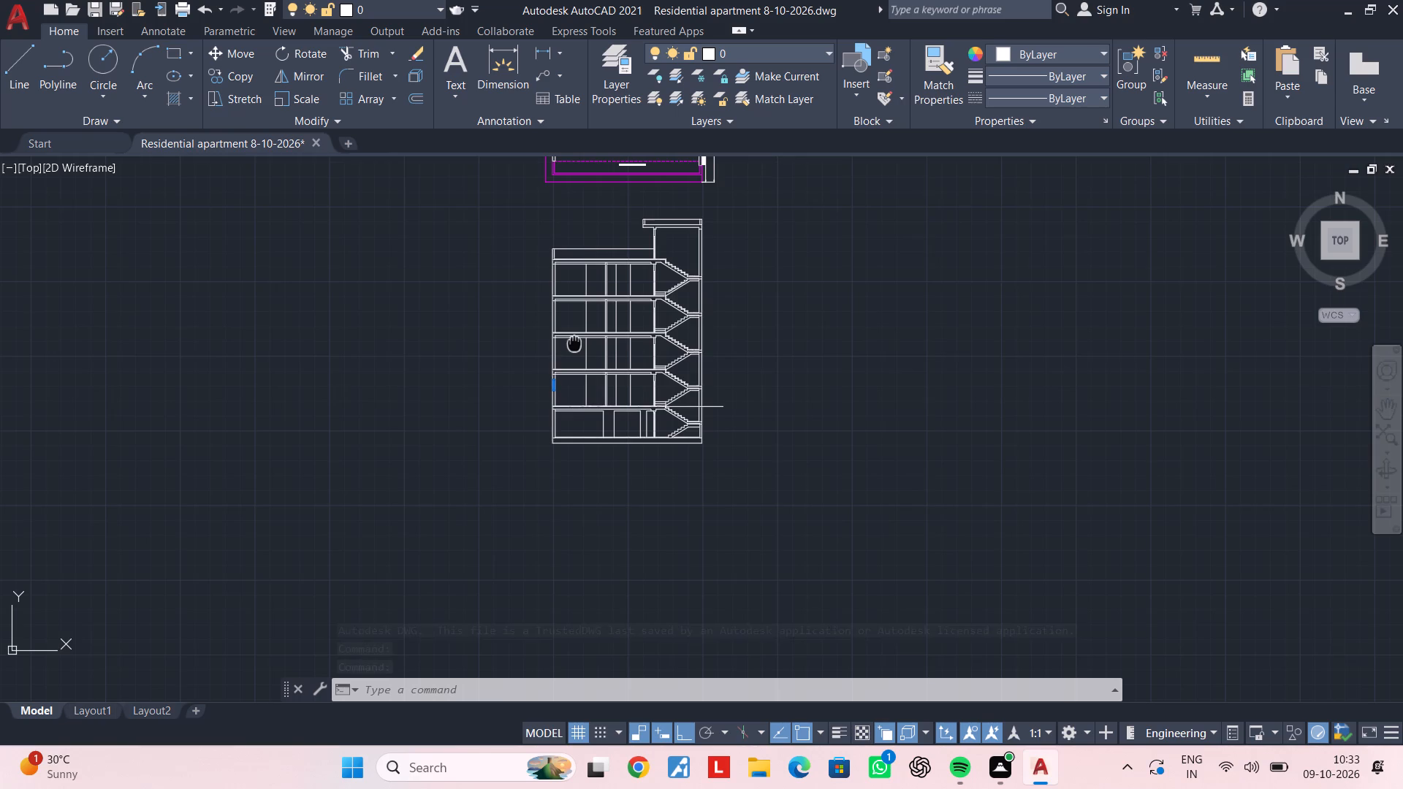
middle_click_drag(574, 342, 574, 333)
scroll(565, 366, "up", 4)
middle_click_drag(538, 367, 582, 510)
middle_click_drag(591, 293, 564, 365)
key("Escape")
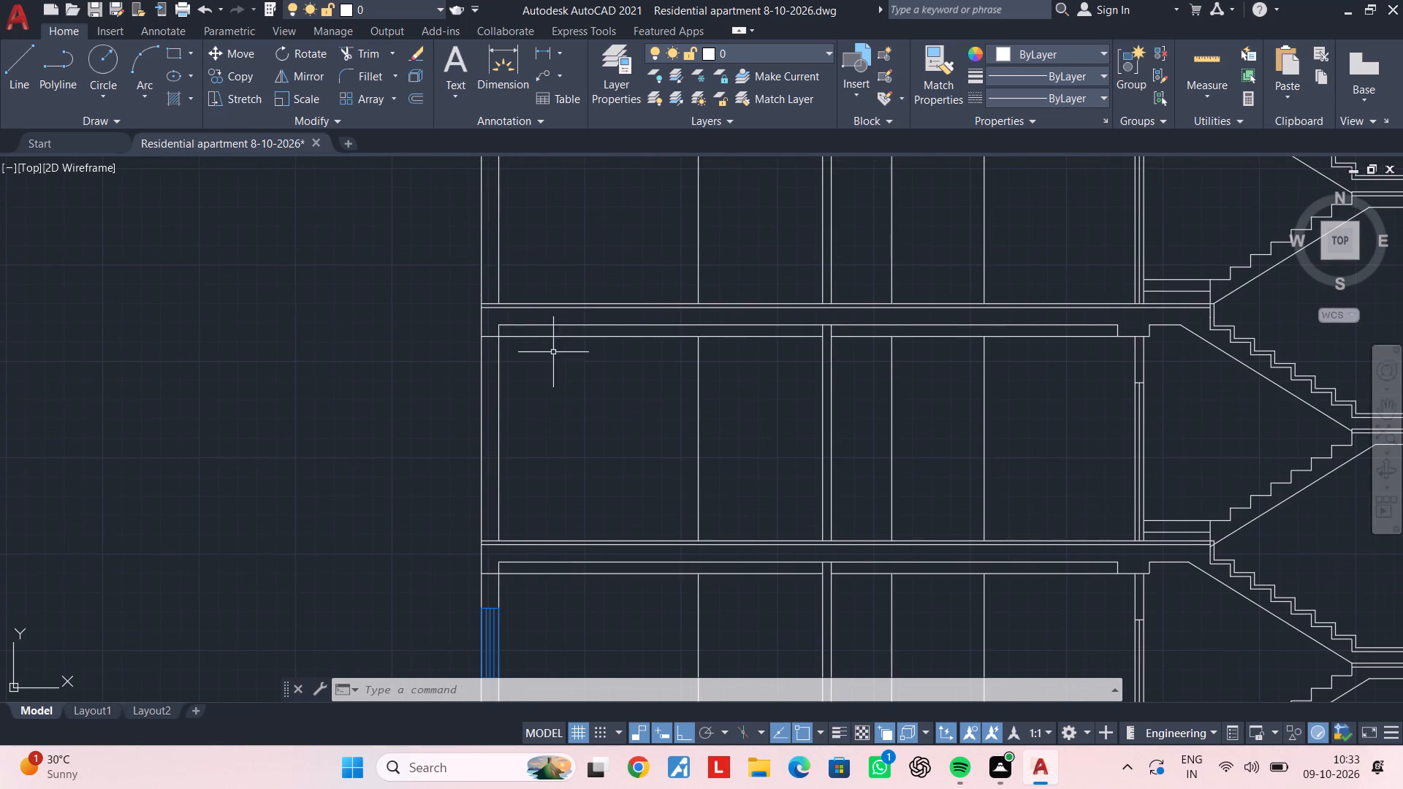
key("Escape")
middle_click_drag(628, 428, 761, 431)
scroll(683, 360, "up", 1)
middle_click_drag(637, 354, 689, 362)
key("Escape")
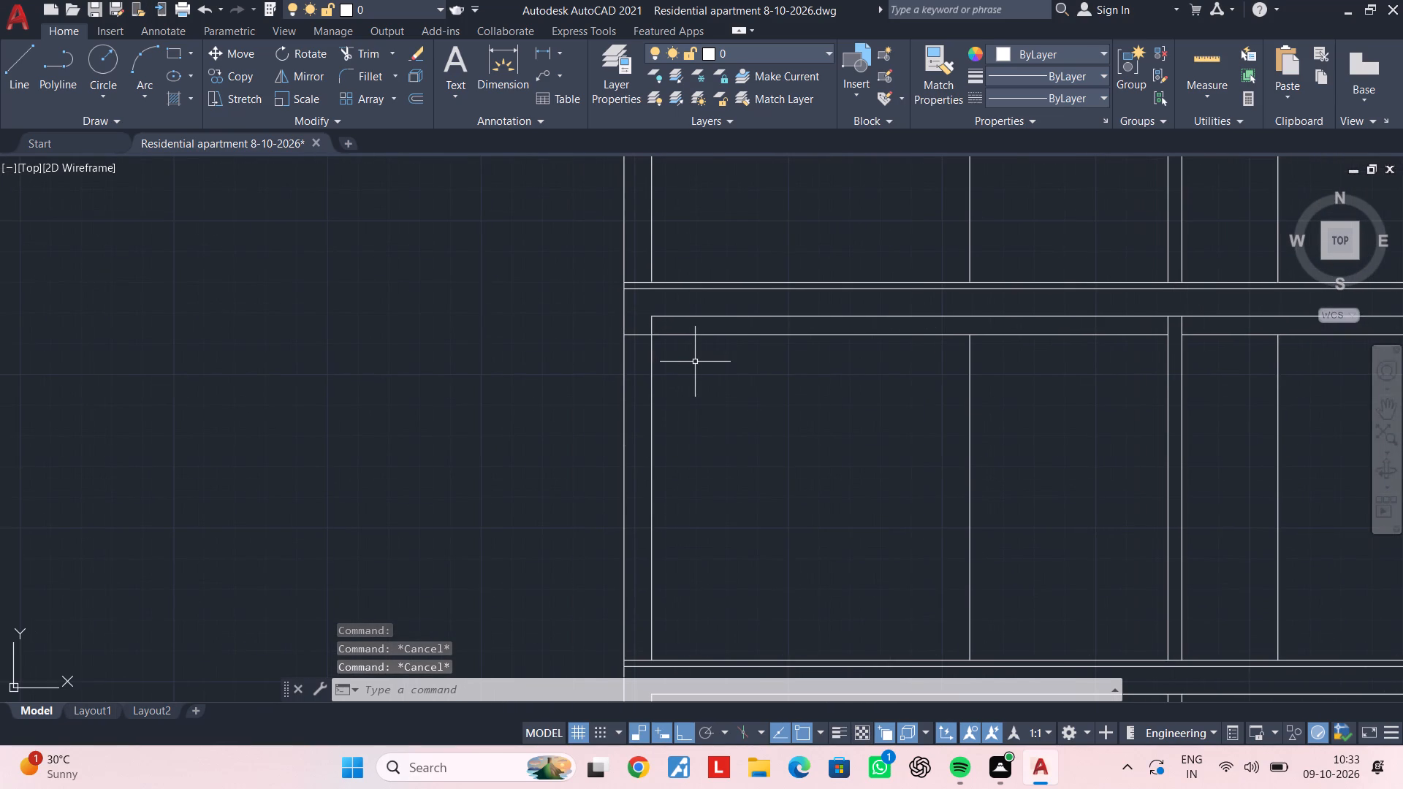
key("Escape")
type("of 1'6\"")
key("Return")
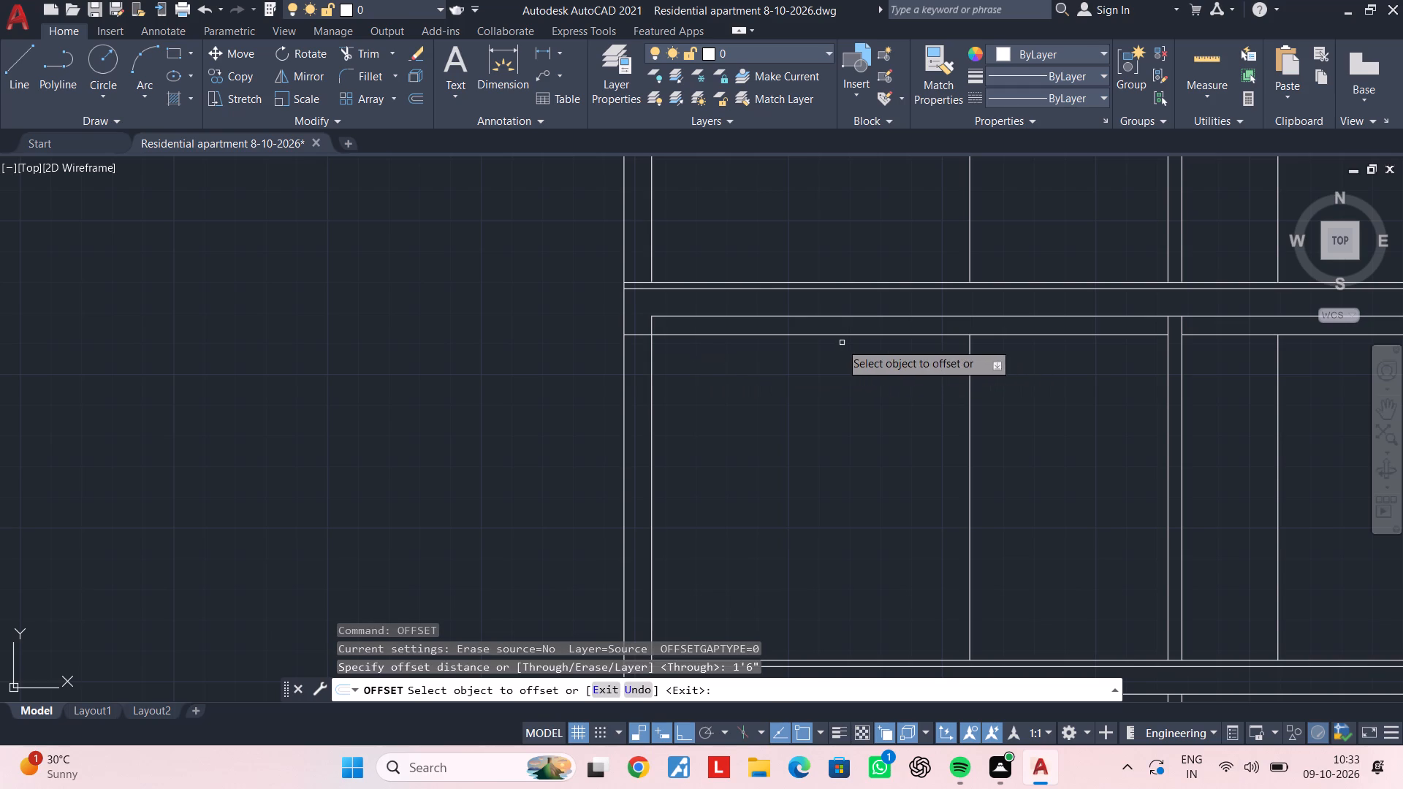
left_click(832, 335)
left_click(835, 423)
scroll(801, 322, "down", 1)
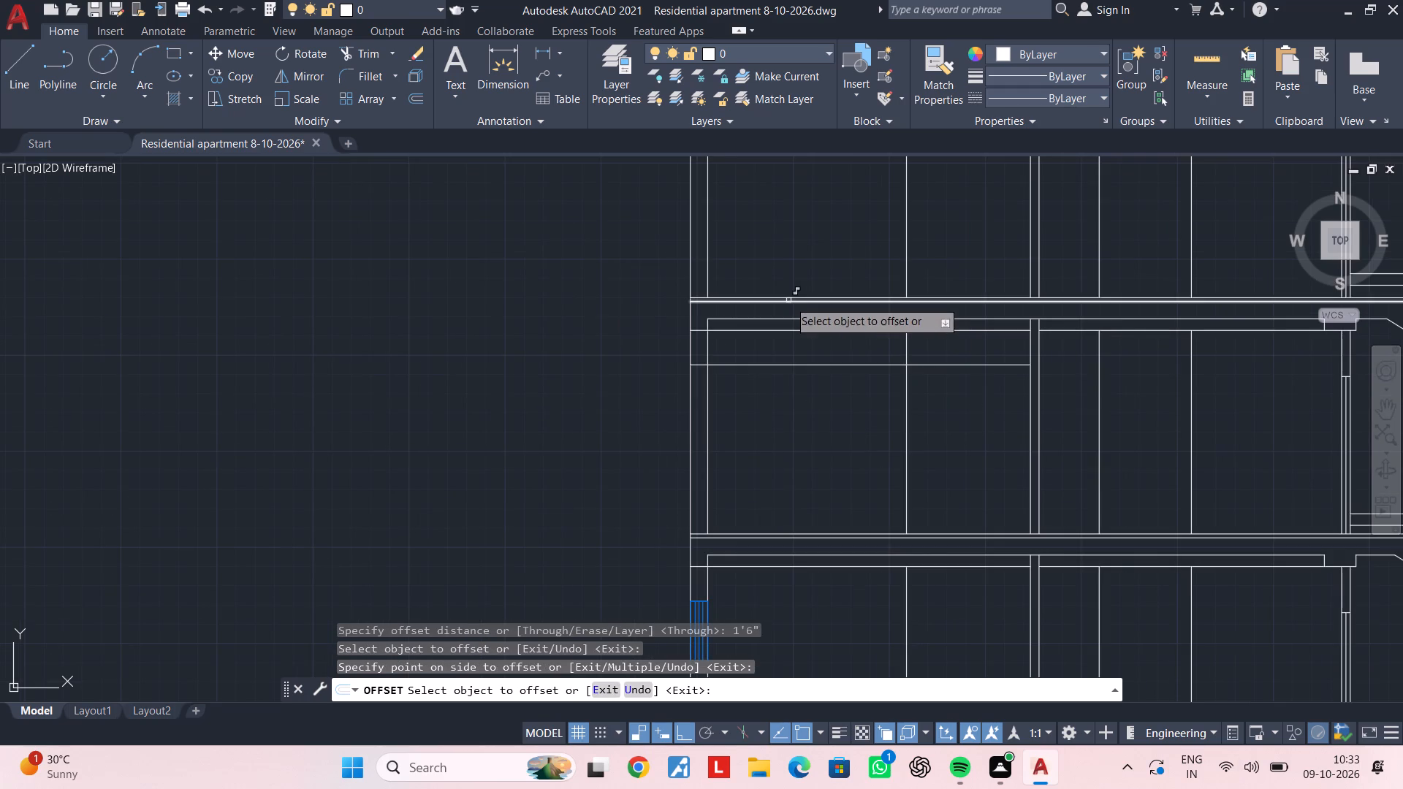
middle_click_drag(786, 274, 760, 489)
left_click(740, 308)
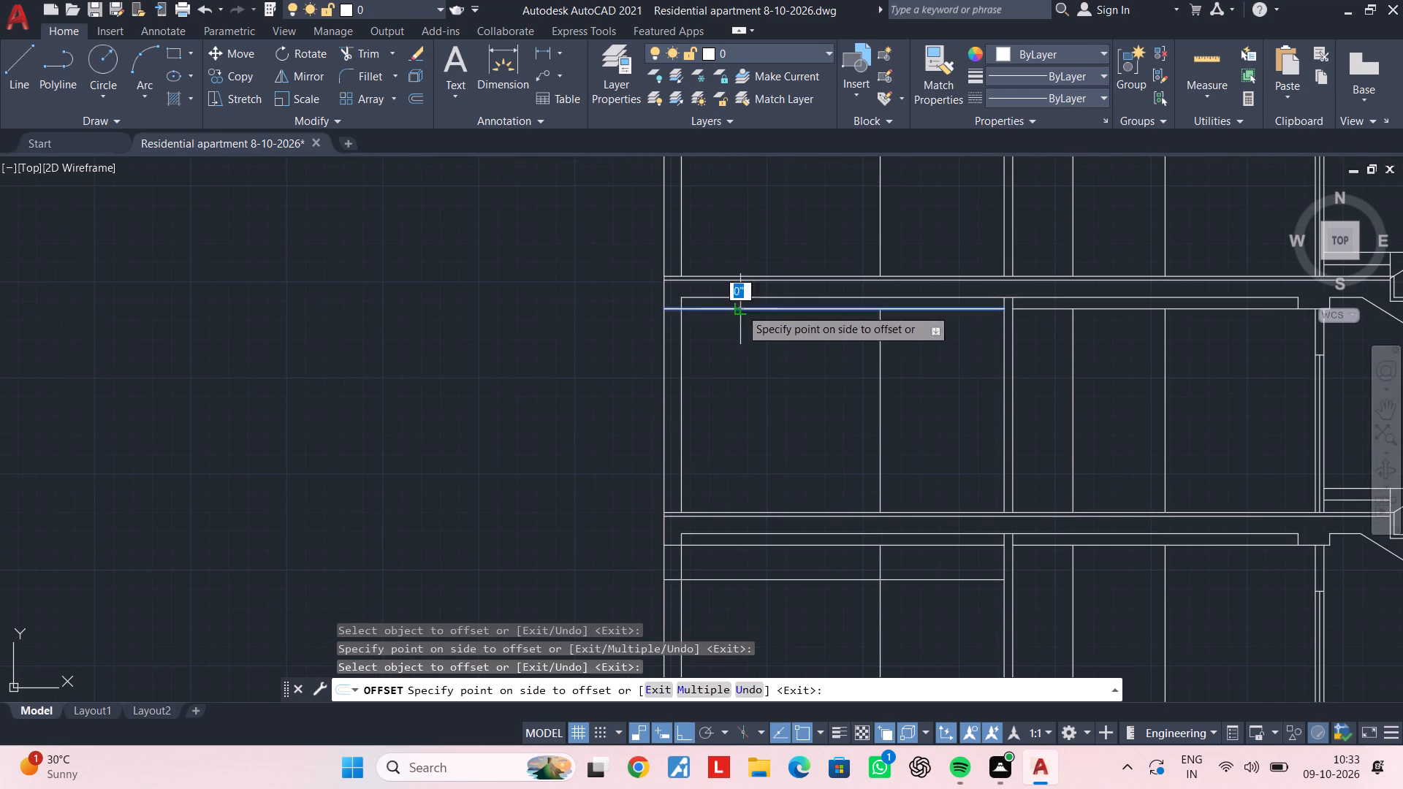
left_click(742, 359)
middle_click_drag(733, 232, 725, 441)
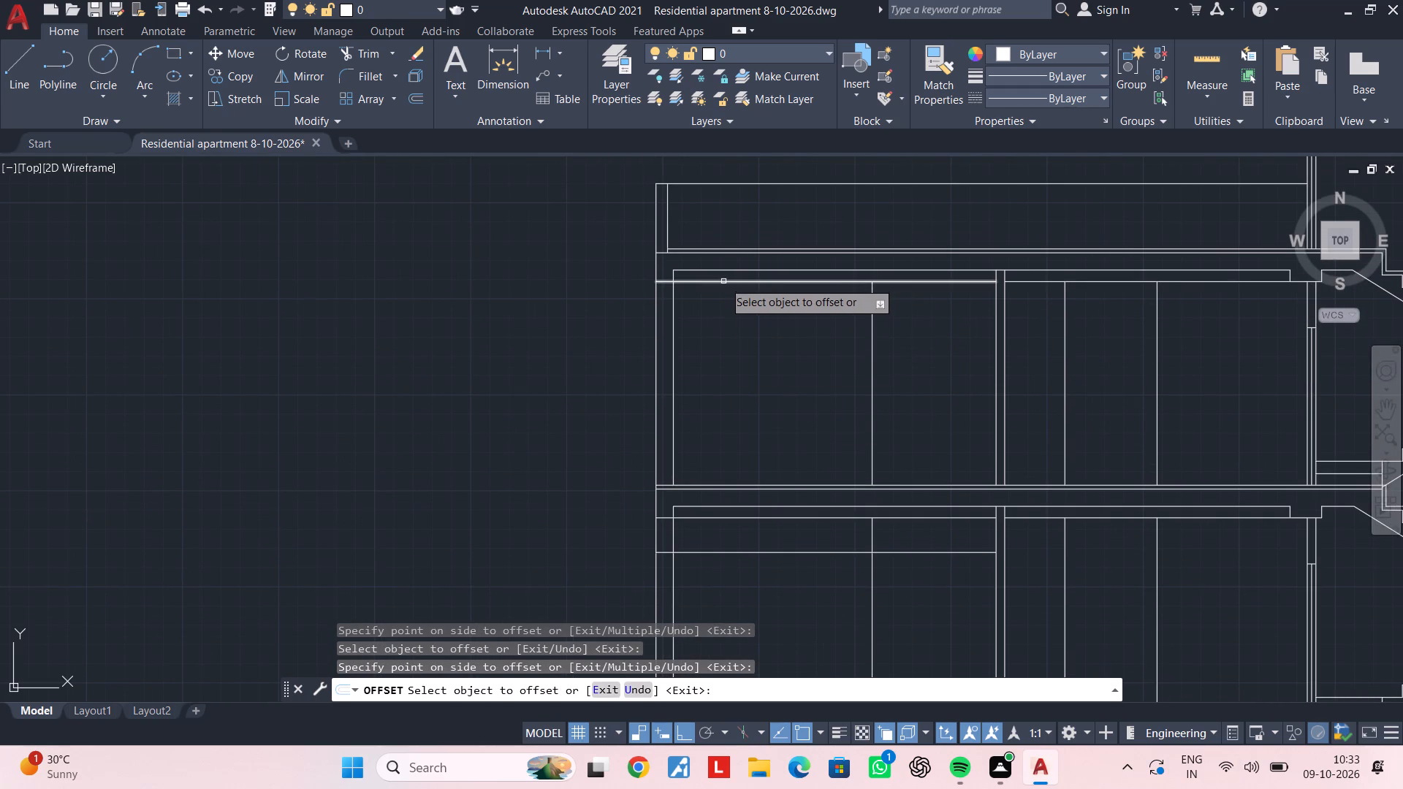
left_click(723, 281)
left_click(724, 329)
key("space")
Offset each of the three new horizontal lines 3' downward to mark the window sills on the upper floors.
key("space")
type("3")
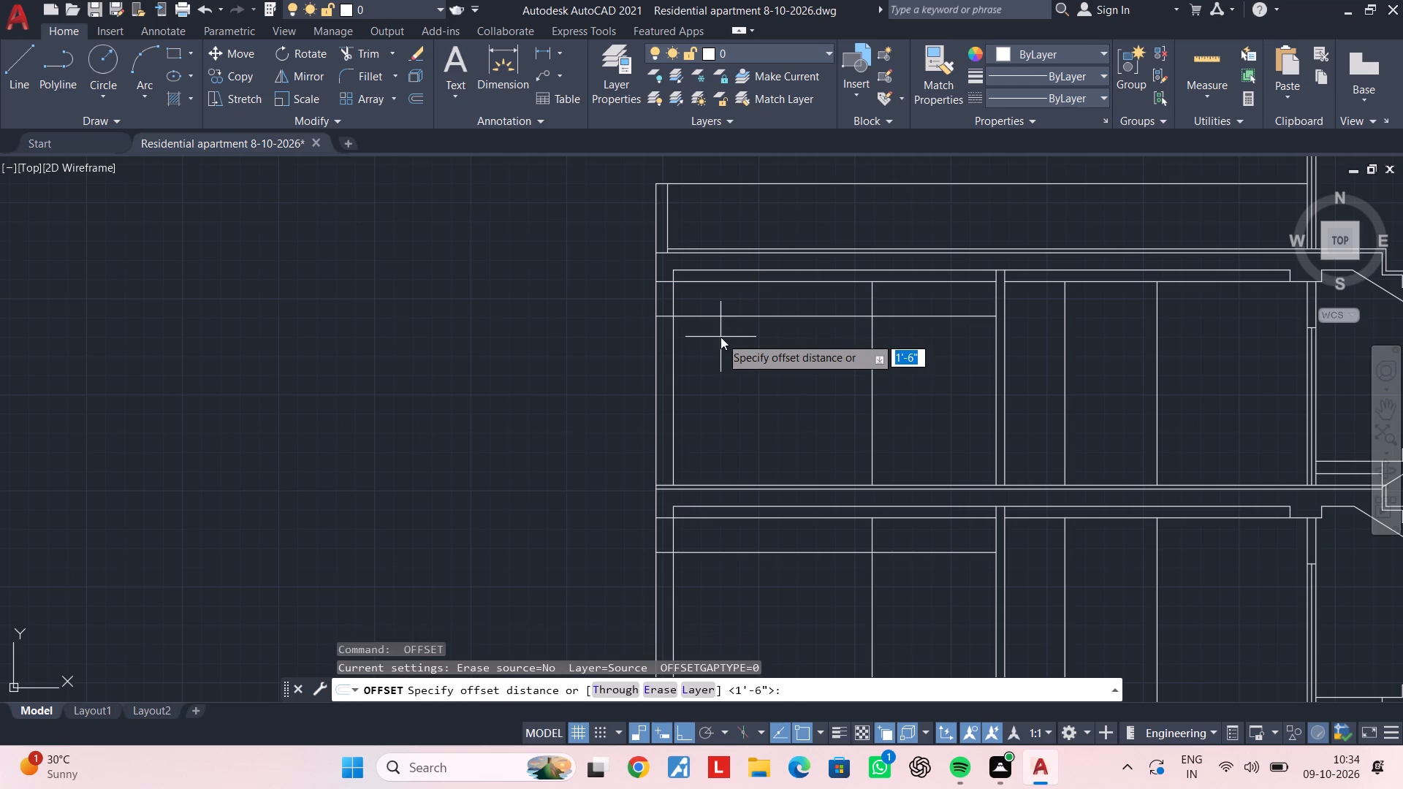
key("apostrophe")
key("Return")
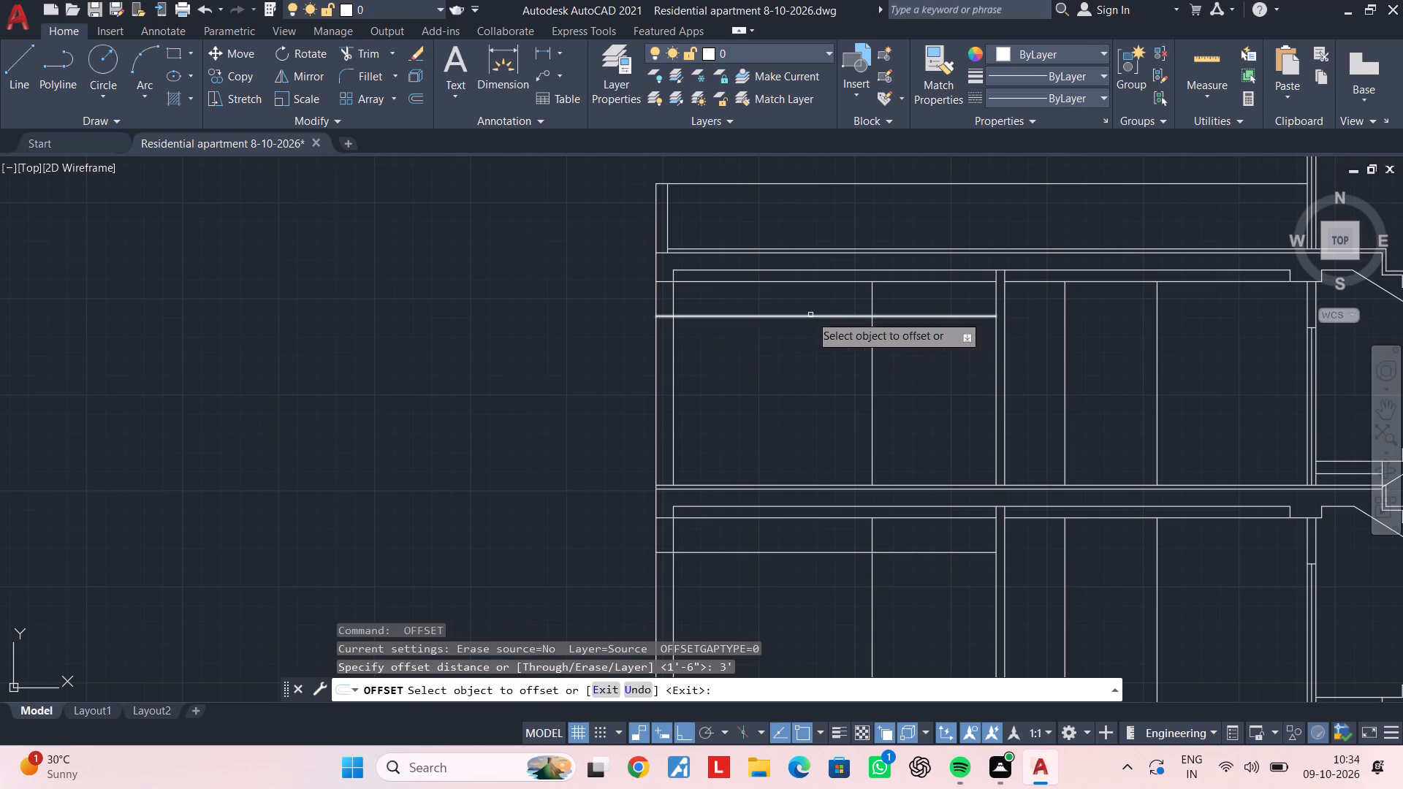
left_click(810, 315)
left_click(795, 376)
middle_click_drag(793, 424, 768, 276)
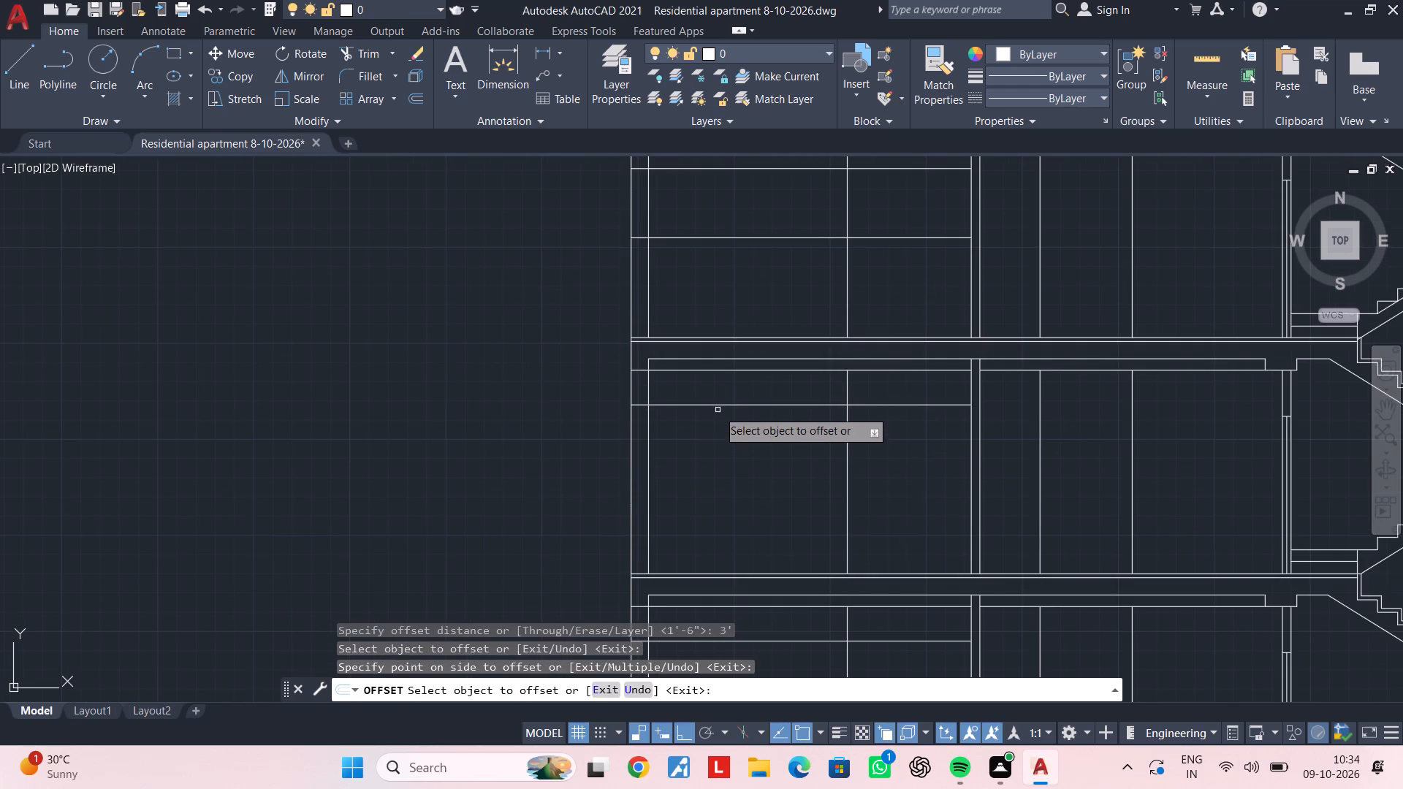
left_click(718, 406)
left_click(718, 433)
middle_click_drag(716, 446, 692, 293)
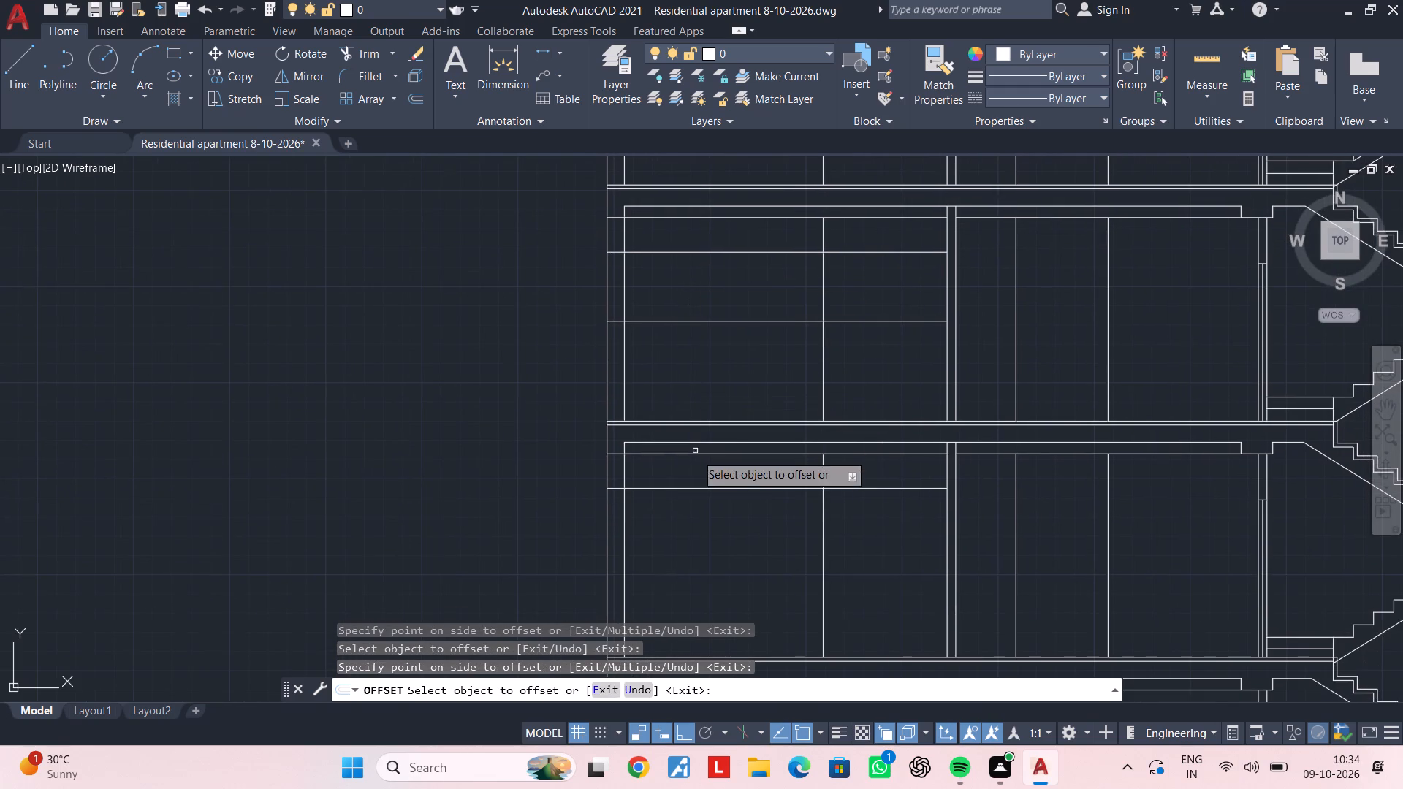
left_click(697, 490)
left_click(704, 532)
key("Escape")
key("Escape")
key("Escape")
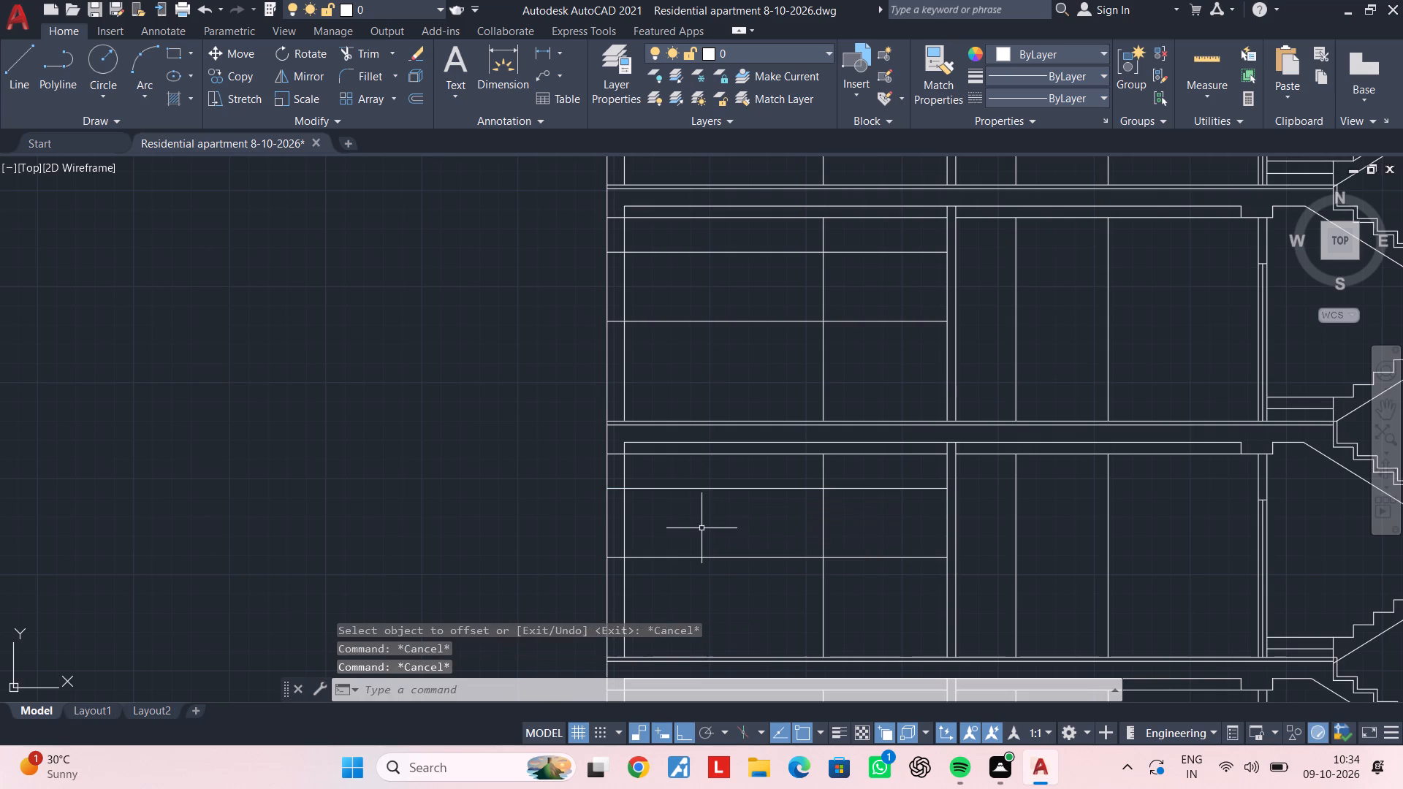
Trim the window head and sill lines across the rooms on all three floors, keeping only the pieces within the outer wall's thickness.
key("t")
key("r")
key("space")
left_click(700, 579)
left_click(682, 475)
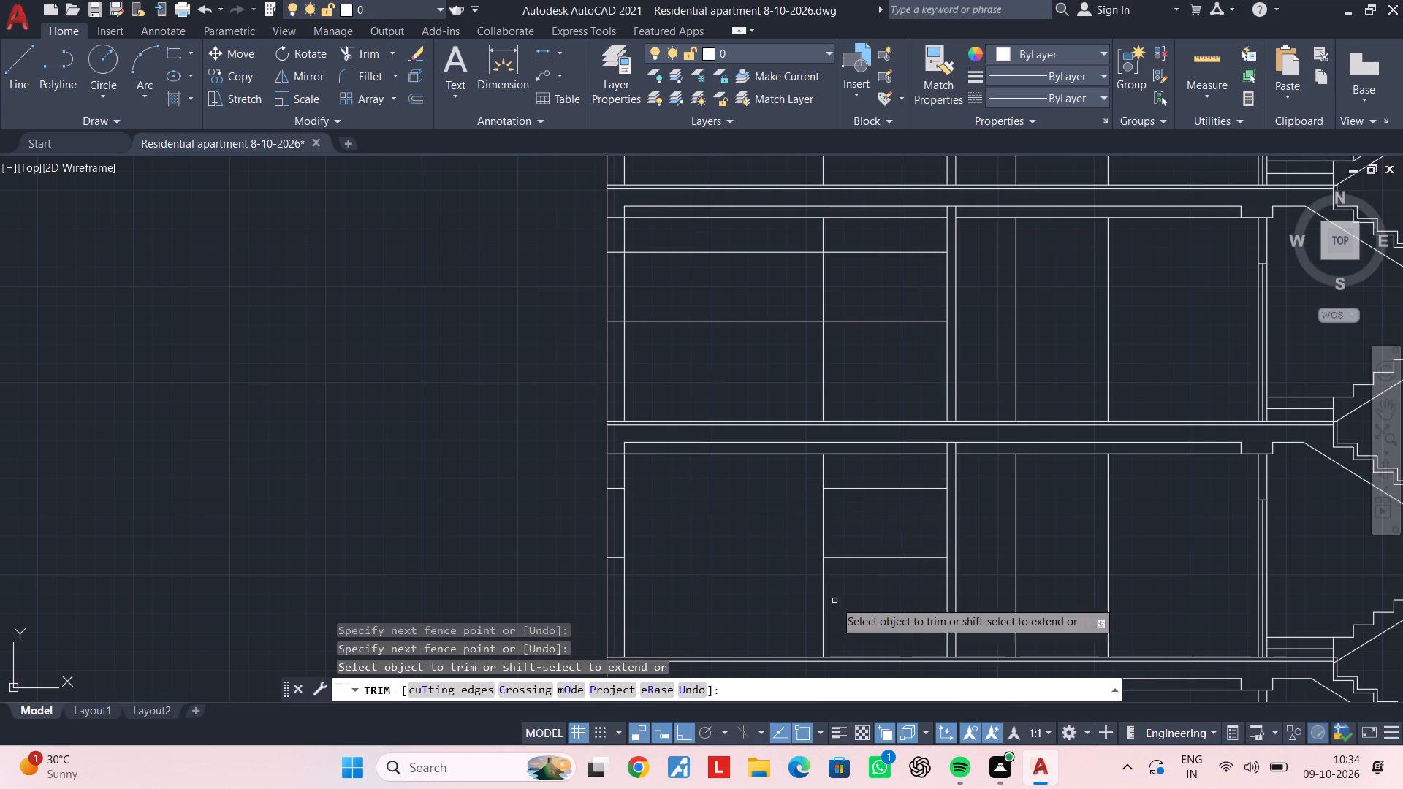
left_click(893, 609)
left_click(881, 478)
left_click(720, 372)
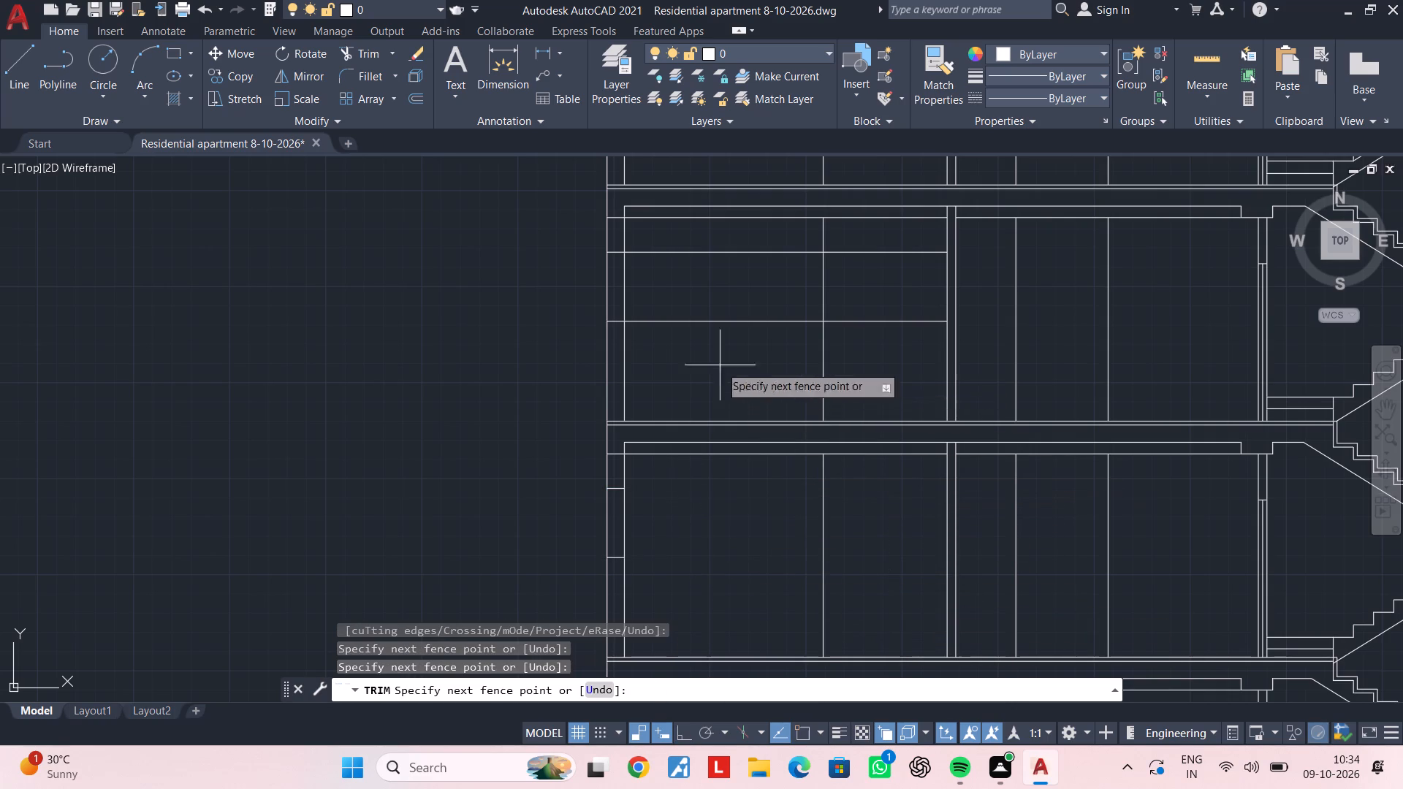
left_click(718, 241)
left_click(869, 357)
left_click(876, 239)
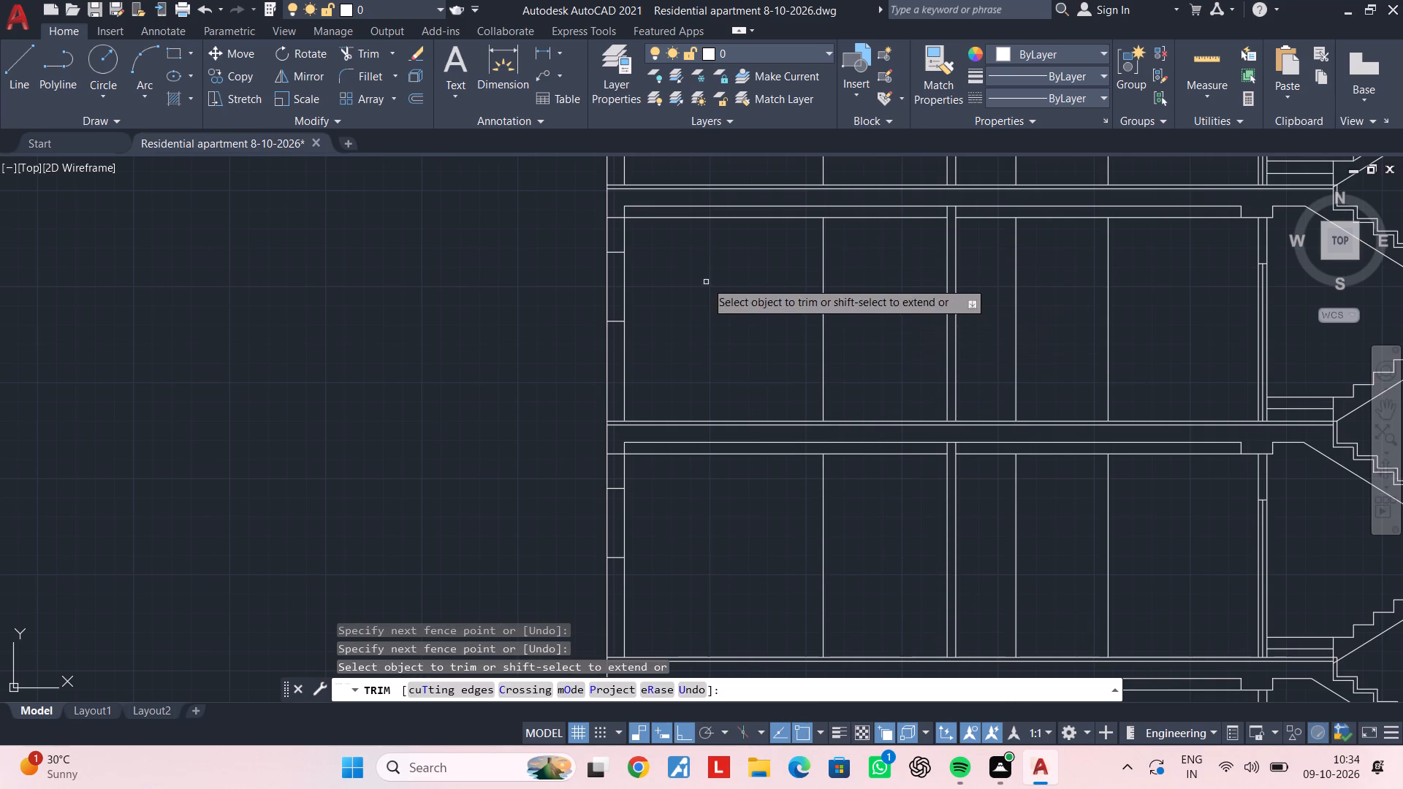
middle_click_drag(712, 284, 733, 525)
left_click(737, 347)
left_click(732, 242)
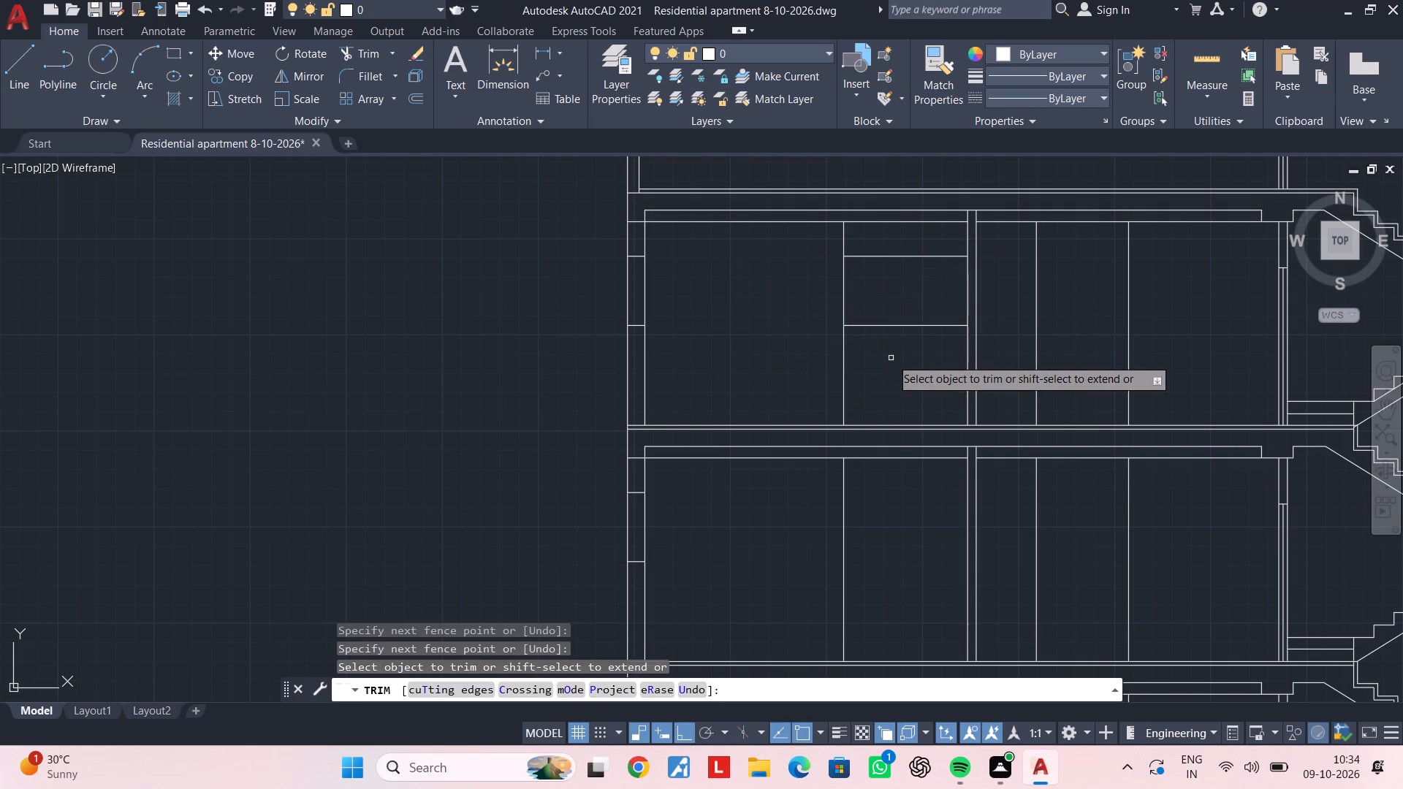
left_click(891, 358)
left_click(886, 244)
key("Escape")
key("Escape")
middle_click_drag(710, 332, 772, 308)
key("Escape")
key("Escape")
key("Escape")
key("Escape")
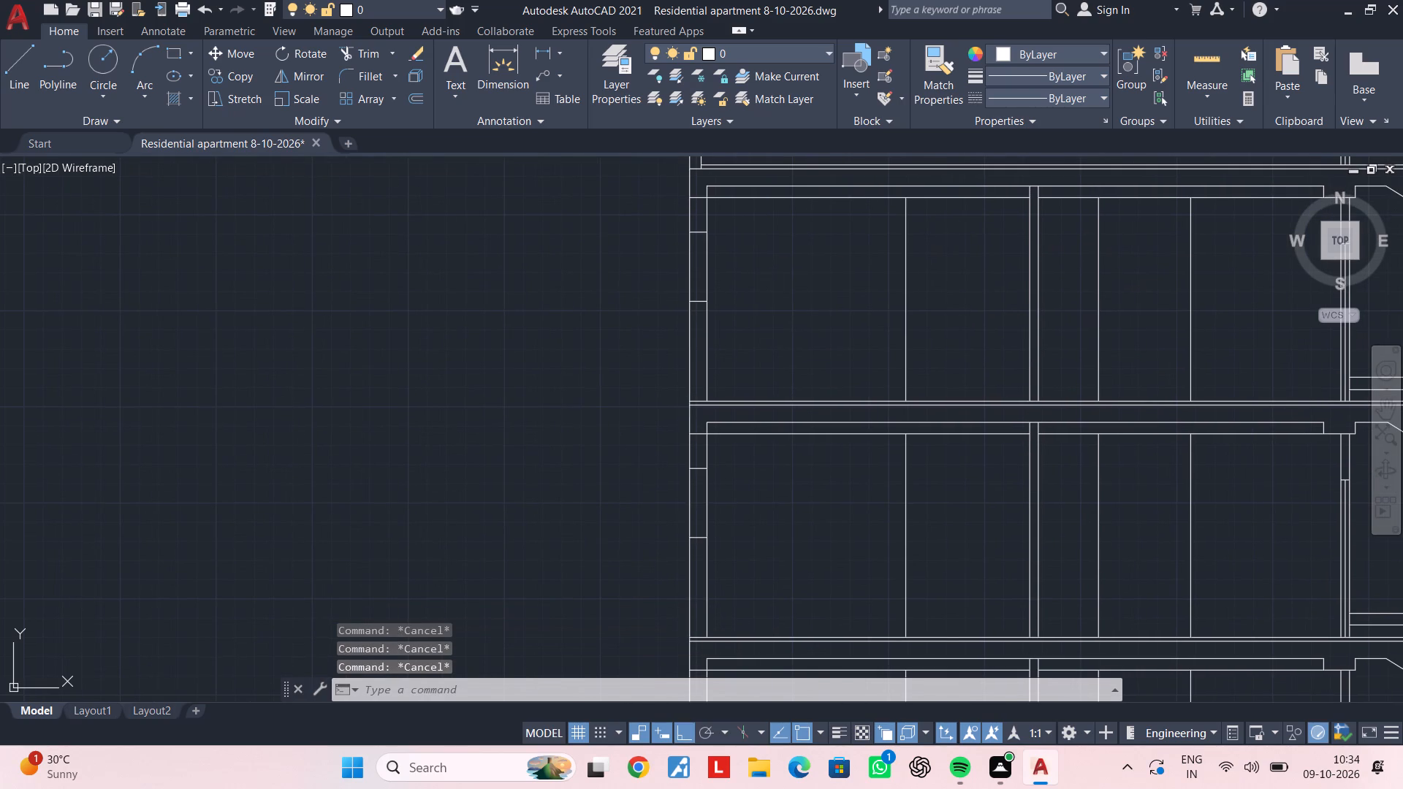
Draw a rectangle over the 3' high window opening in the top floor's outer wall, between opposite corners of the head and sill lines.
type("rec")
key("space")
scroll(682, 222, "up", 2)
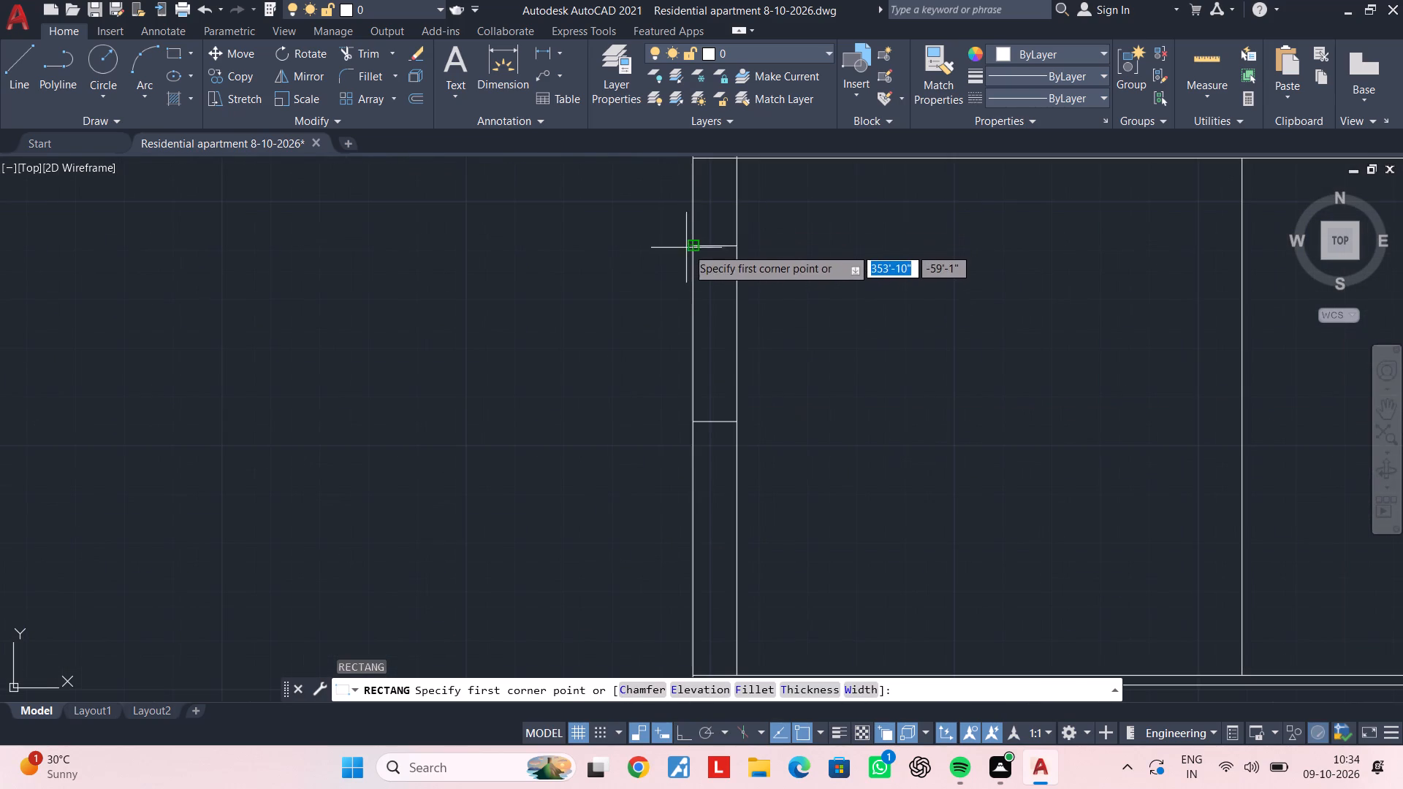
left_click(692, 245)
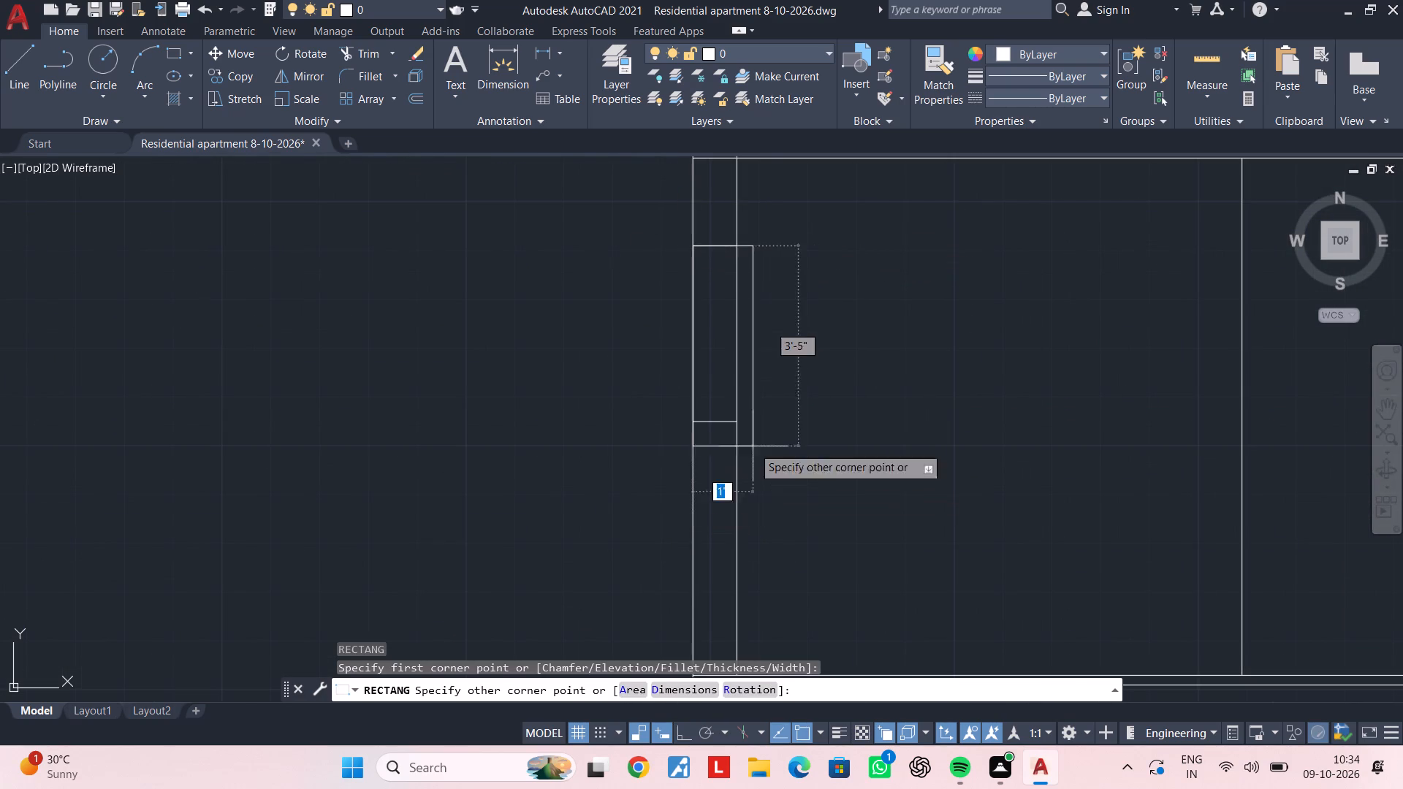
left_click(737, 420)
key("Escape")
key("Escape")
key("Escape")
key("Escape")
key("Escape")
key("Escape")
key("Escape")
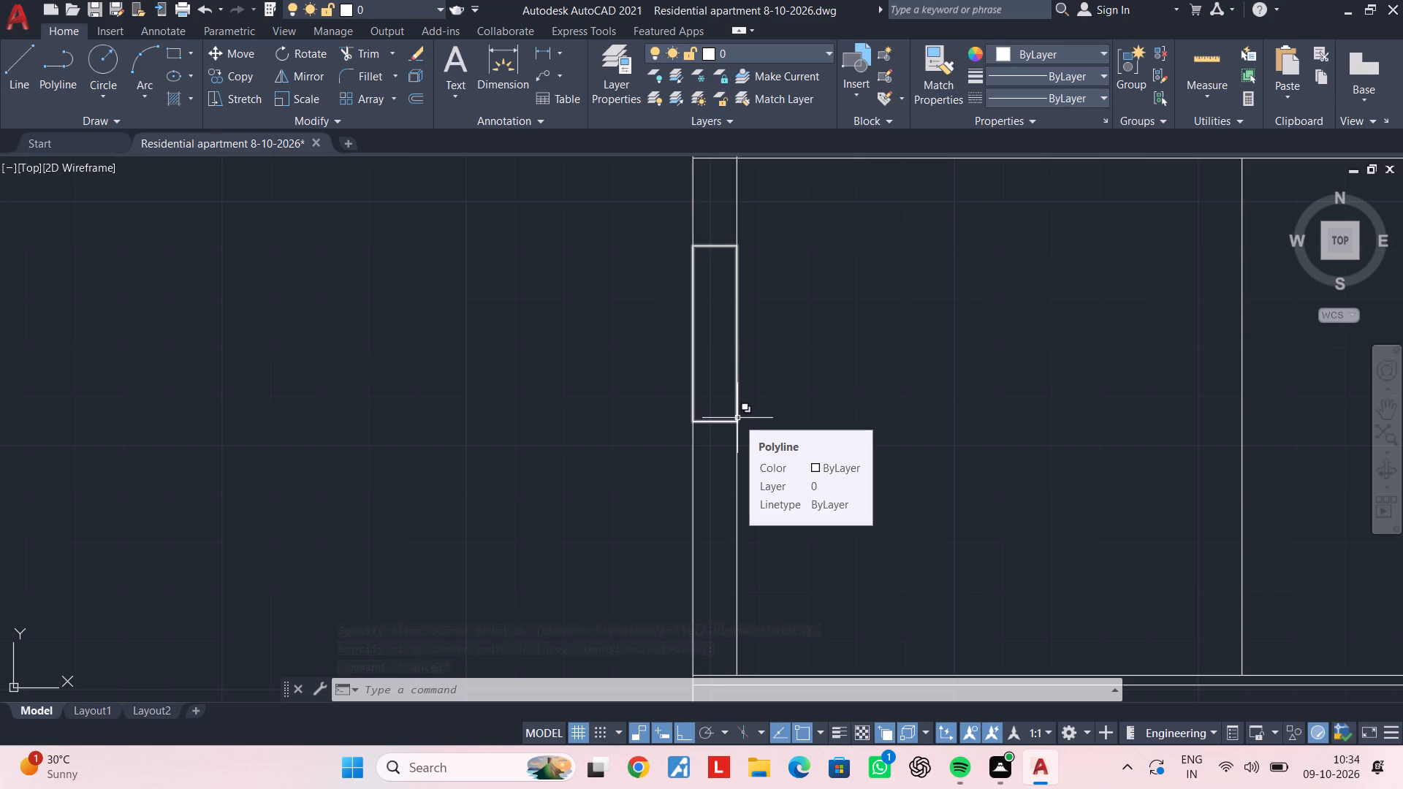
key("Escape")
Draw a rectangle over the window opening in the outer wall one floor below the top floor.
scroll(795, 438, "down", 4)
middle_click_drag(794, 436, 749, 334)
key("Escape")
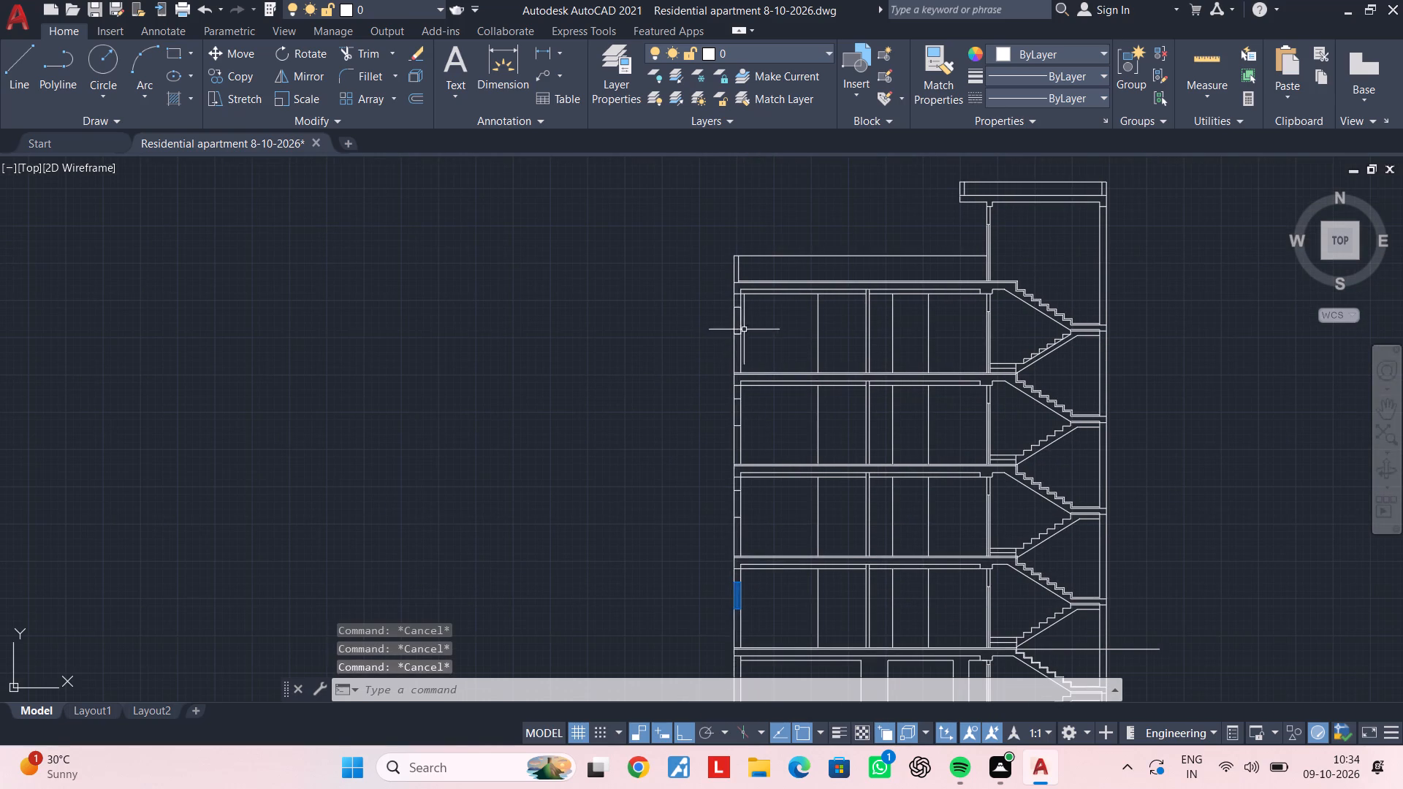
key("Escape")
type("rec")
key("space")
scroll(739, 400, "up", 3)
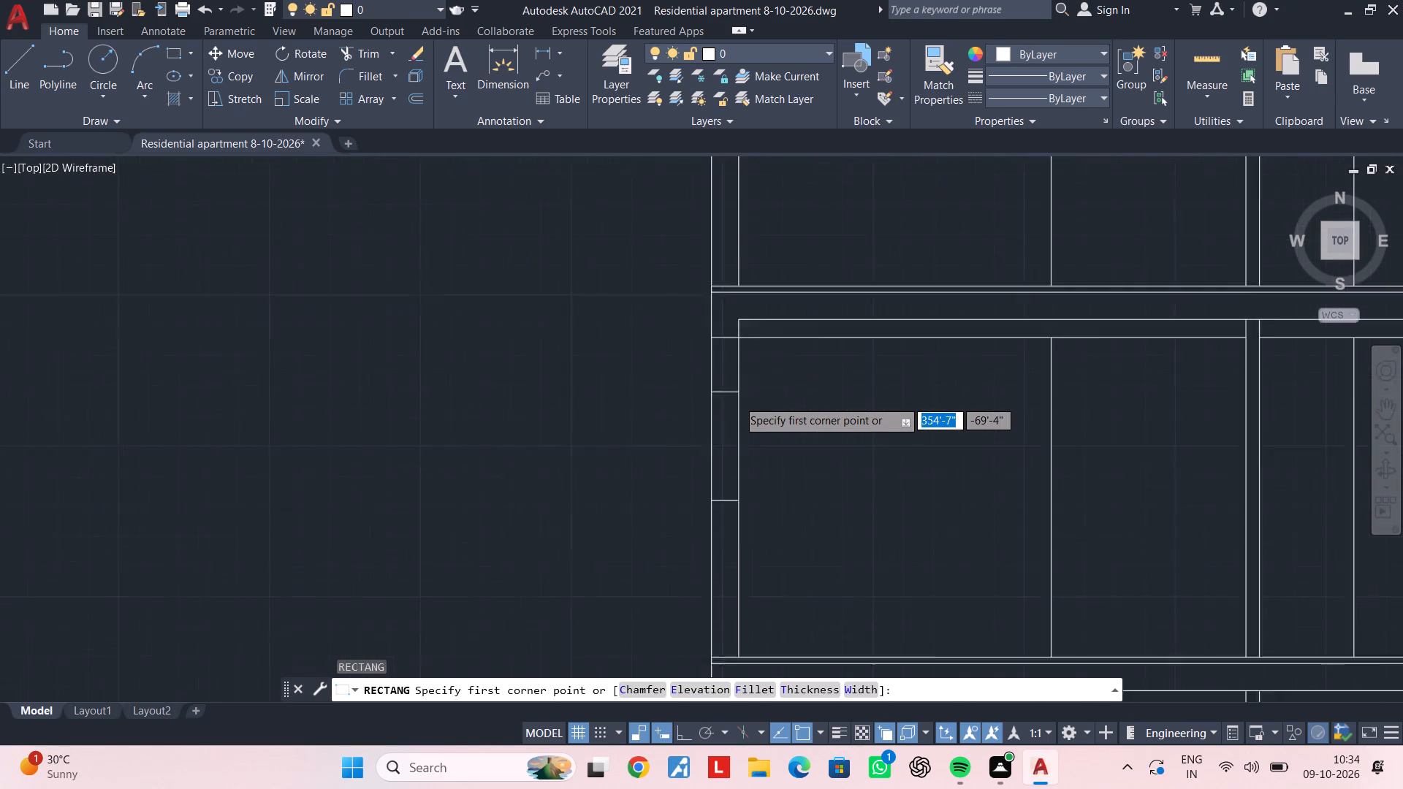
scroll(737, 400, "up", 2)
left_click(664, 381)
scroll(688, 445, "down", 3)
middle_click_drag(688, 446, 679, 351)
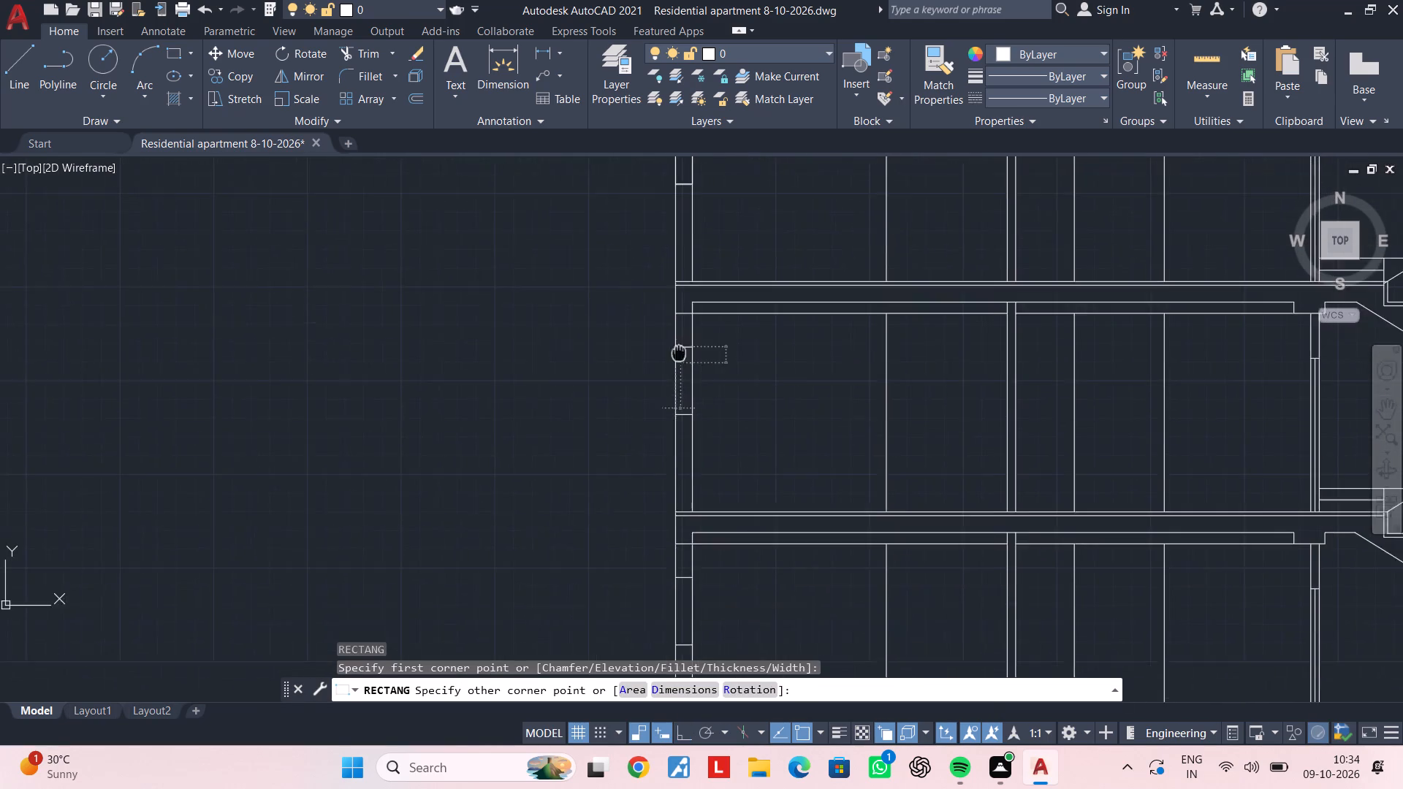
middle_click_drag(679, 351, 679, 348)
scroll(690, 414, "up", 3)
left_click(674, 312)
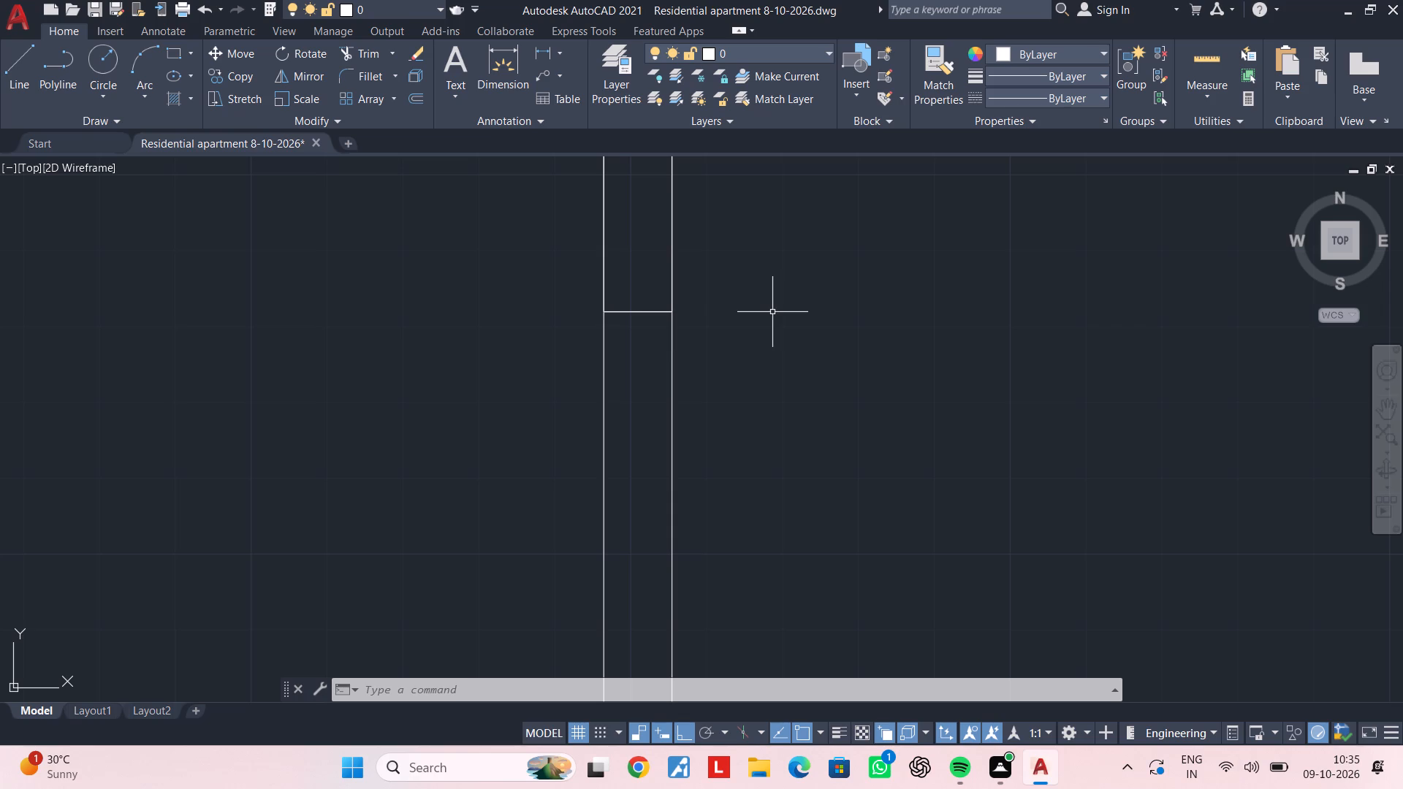
Draw a 9" by 3' rectangle over the outer wall's window opening on the floor directly above the blue window.
scroll(772, 312, "down", 3)
middle_click_drag(780, 359, 760, 308)
middle_click_drag(756, 420, 726, 305)
key("Escape")
key("Escape")
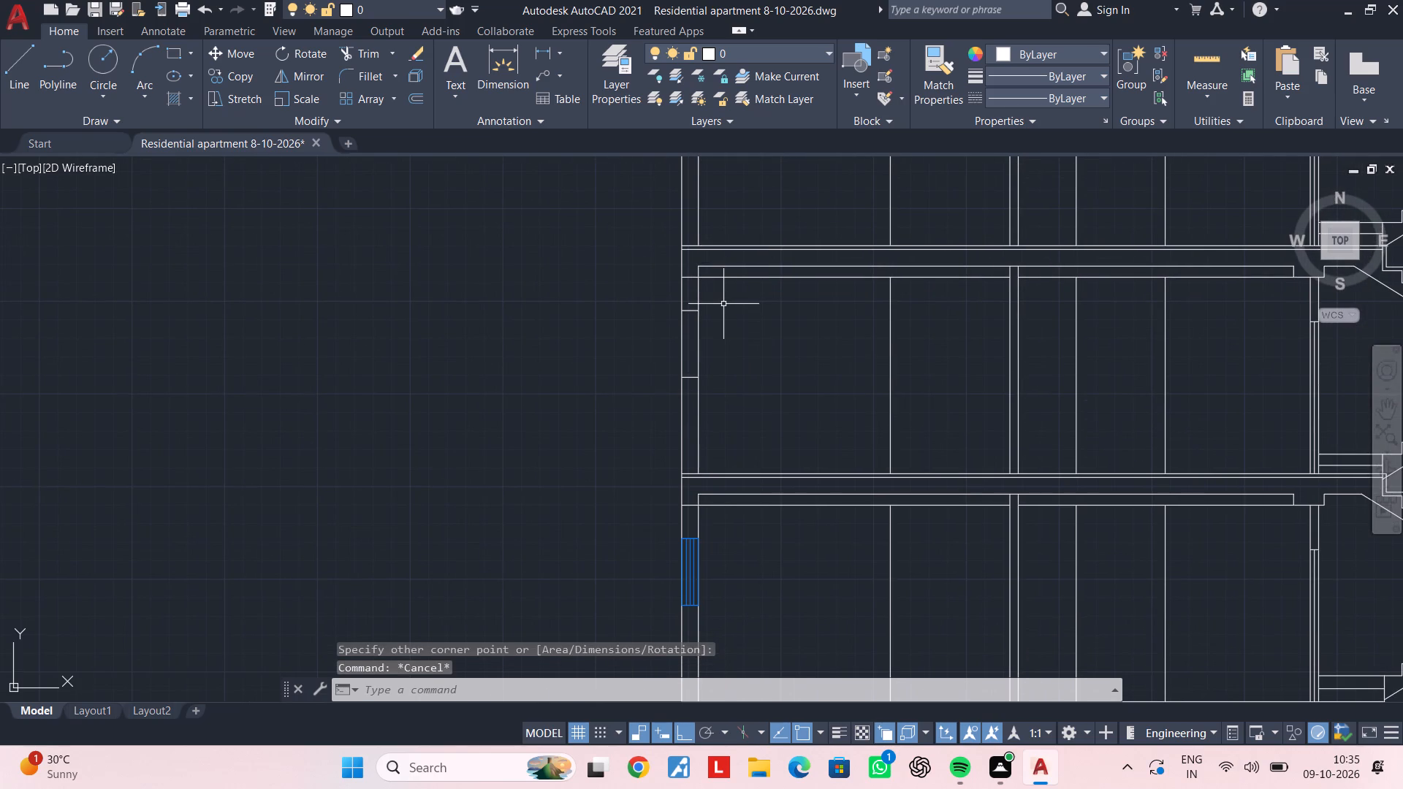
type("rec")
key("space")
scroll(697, 322, "up", 3)
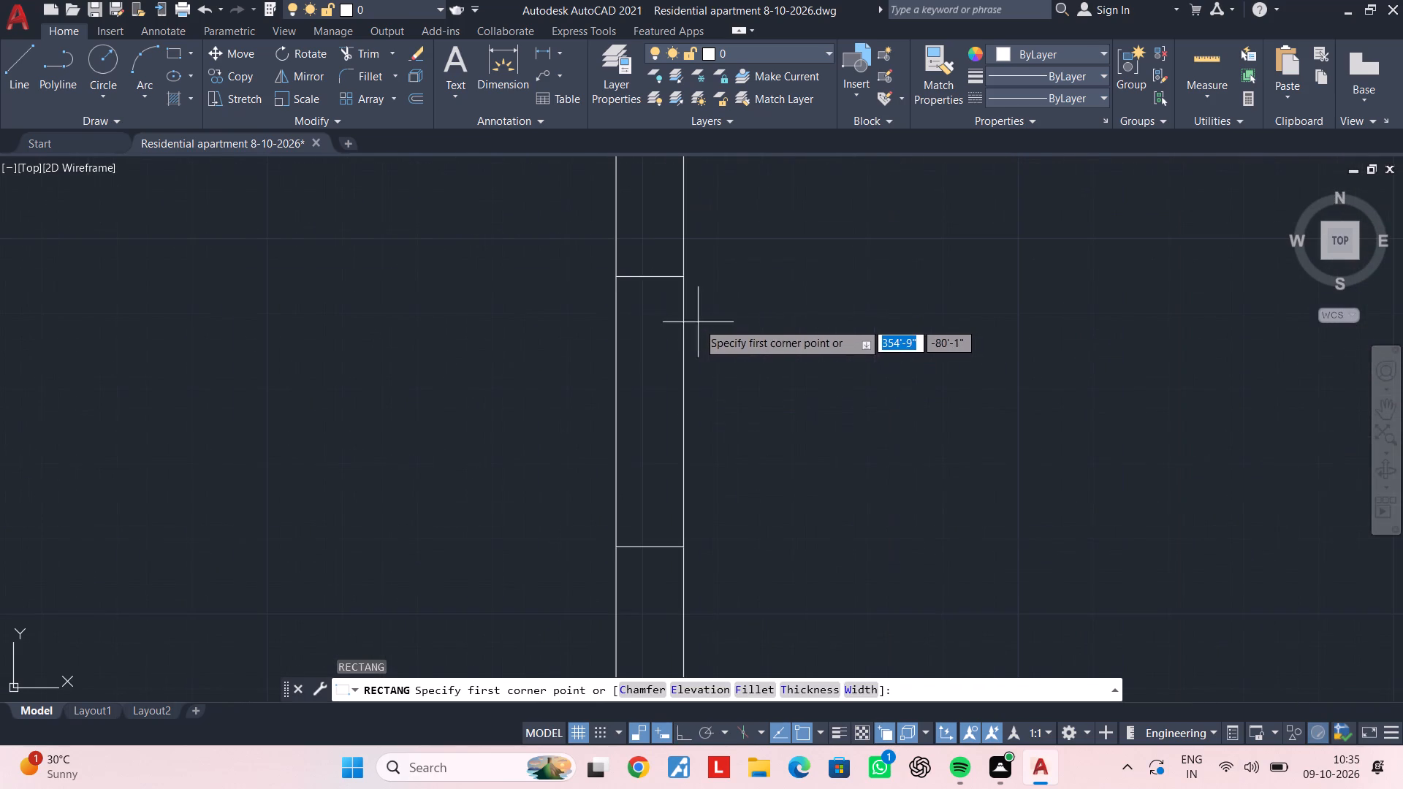
left_click(612, 278)
left_click(682, 547)
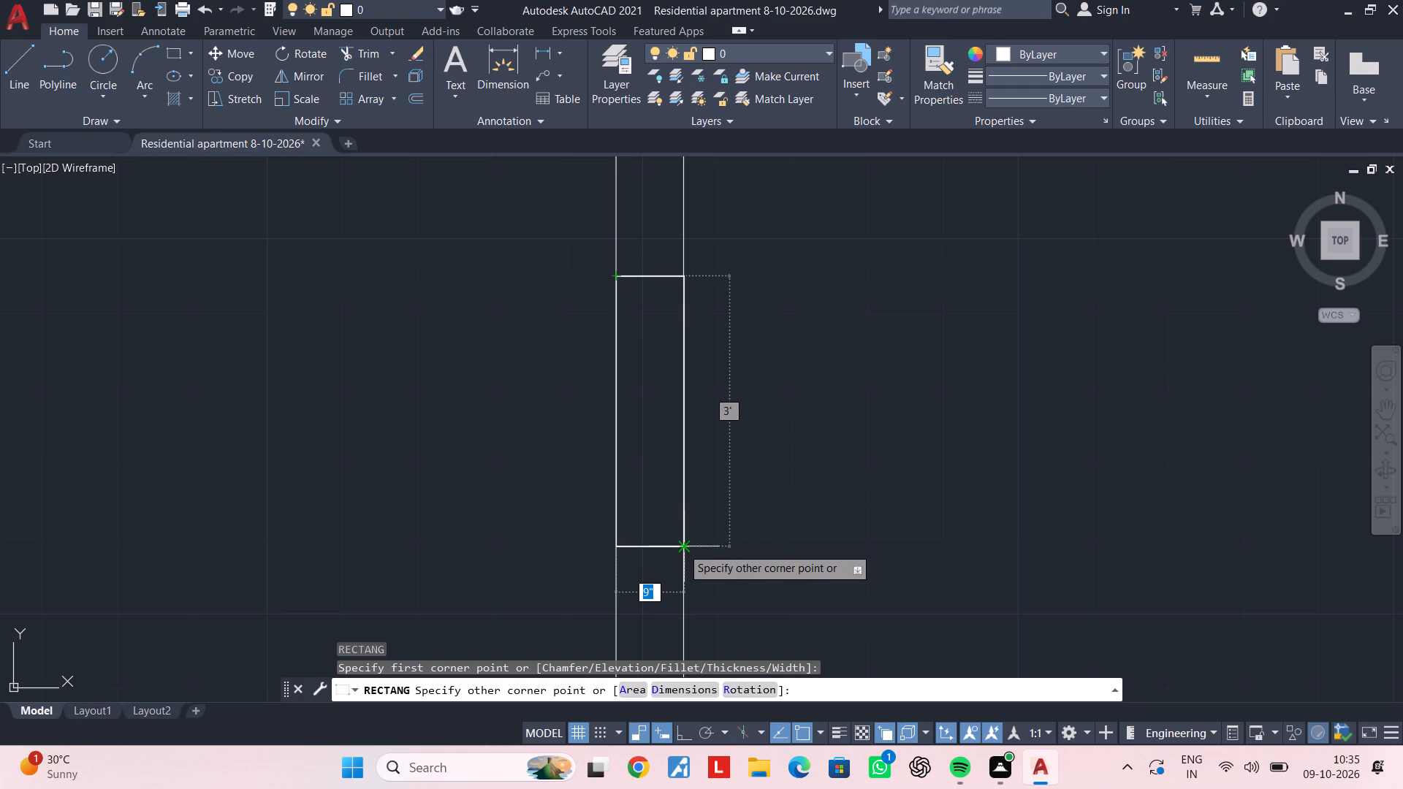
key("Escape")
key("Escape")
Draw a 3' vertical centre line between head and sill midpoints of the outer-wall window directly above the blue window.
scroll(667, 404, "down", 1)
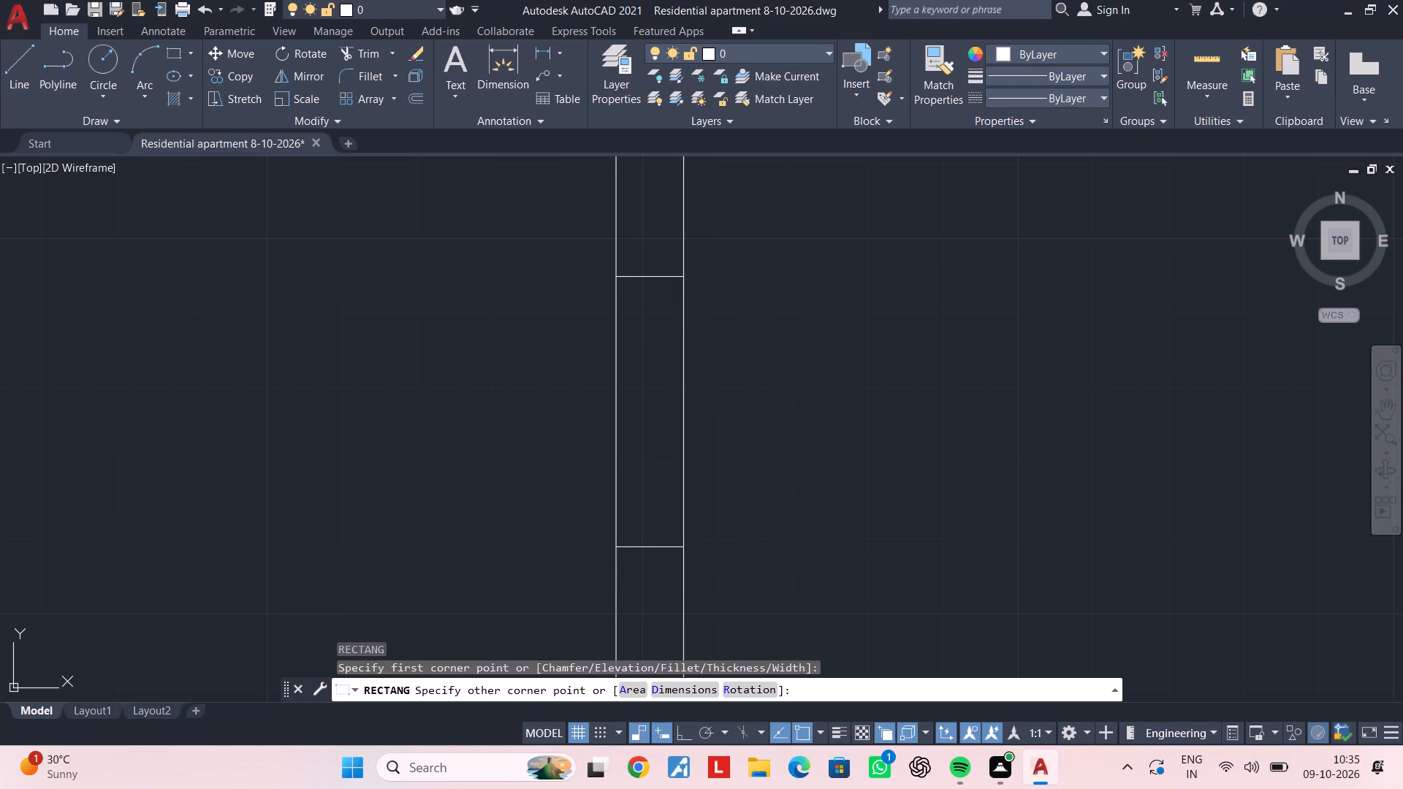
scroll(667, 404, "down", 3)
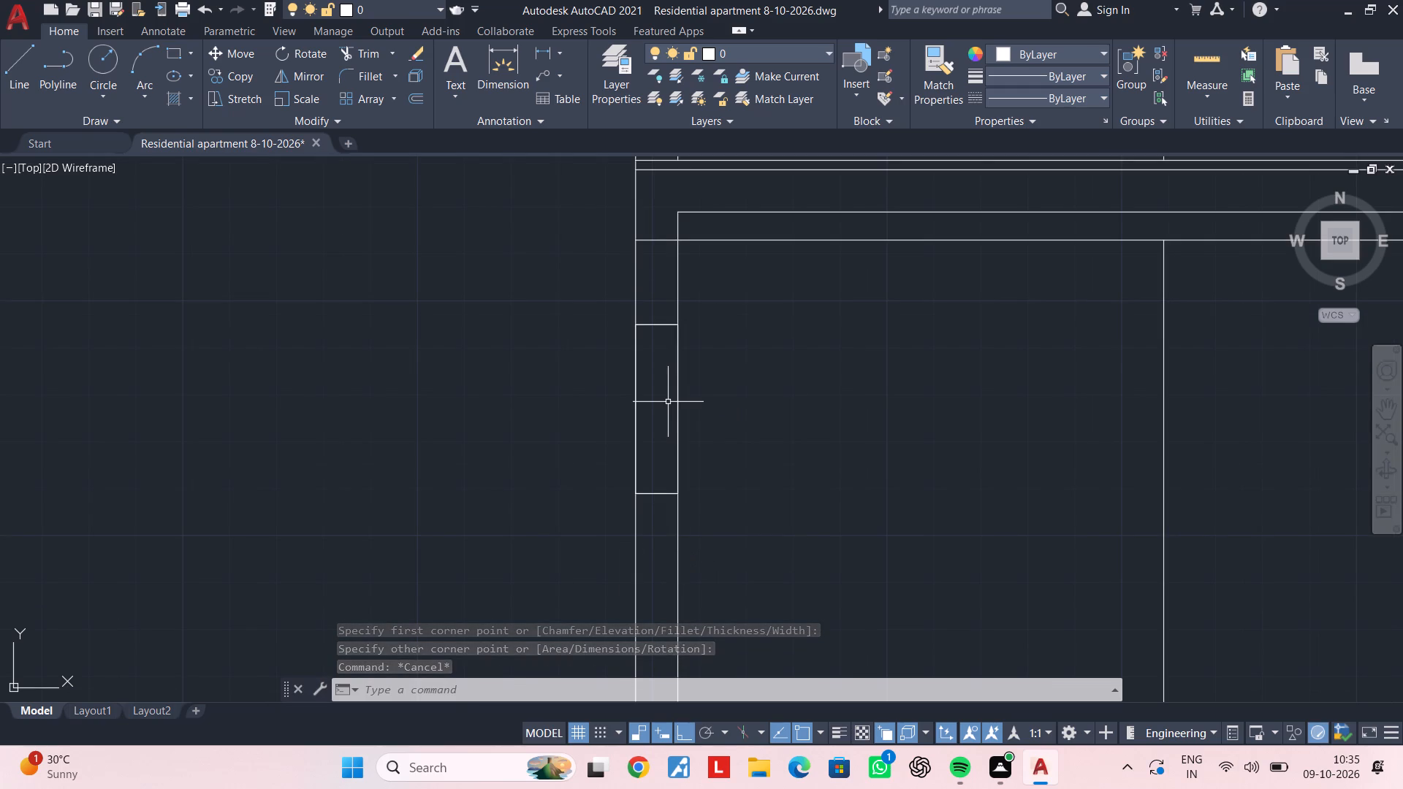
scroll(740, 426, "down", 2)
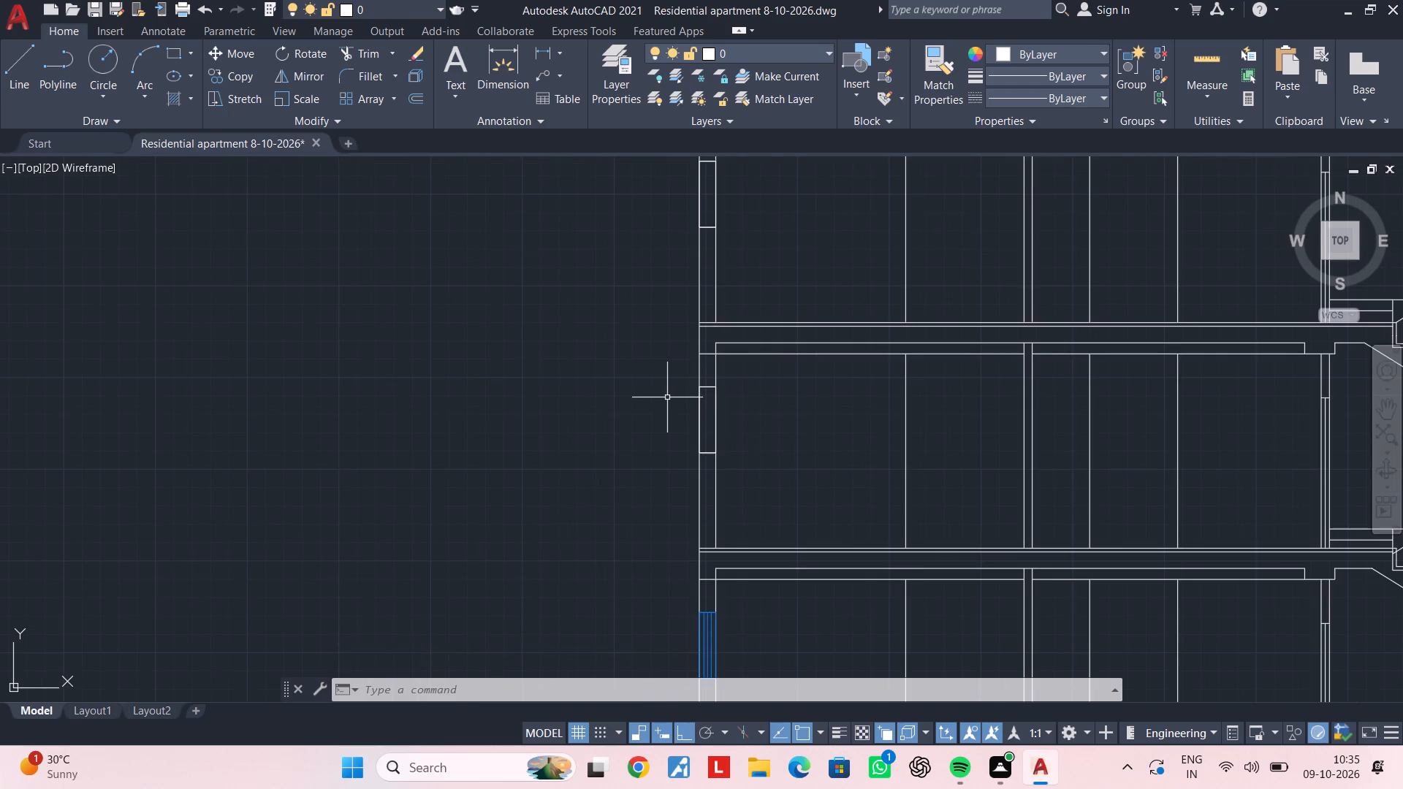
key("Escape")
type("l")
key("space")
scroll(692, 382, "up", 2)
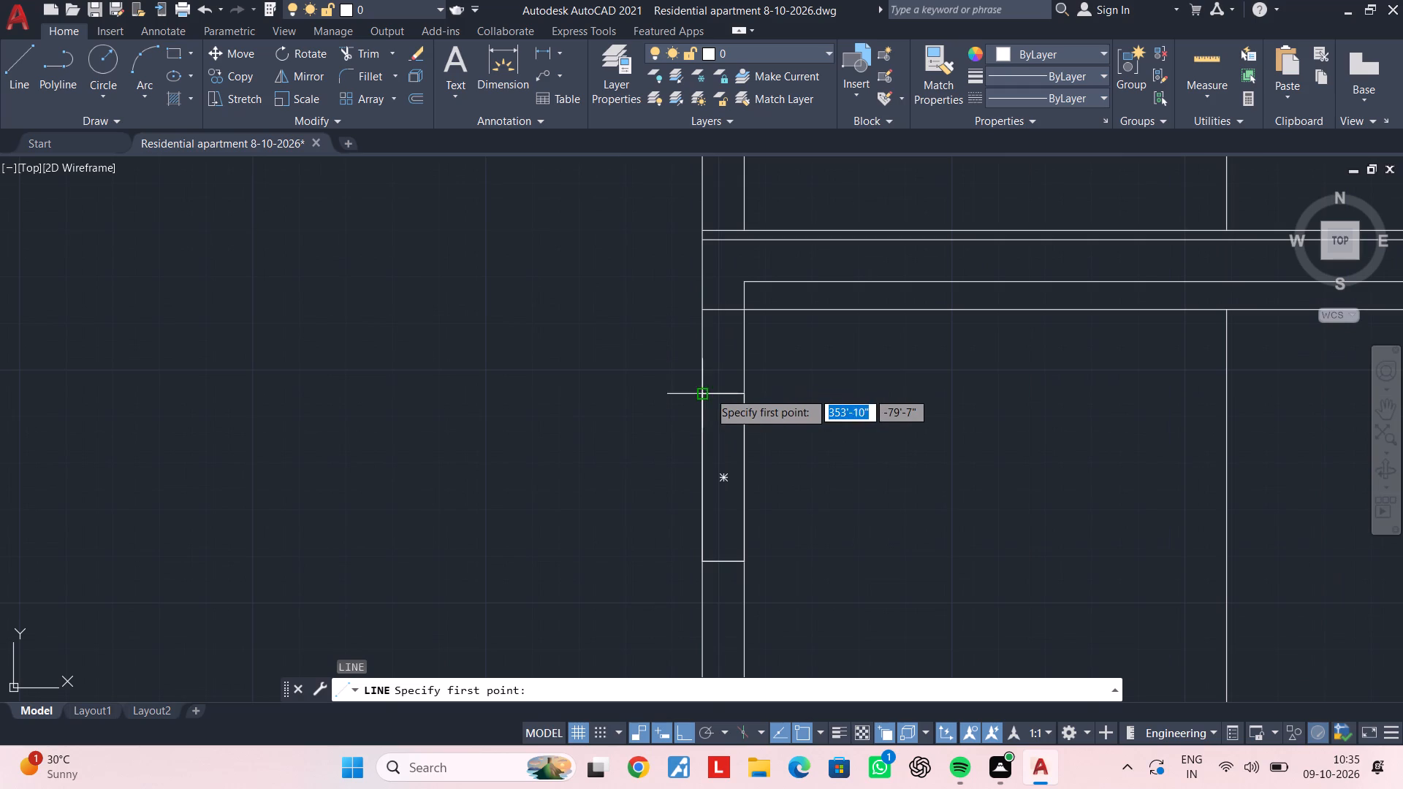
left_click(720, 394)
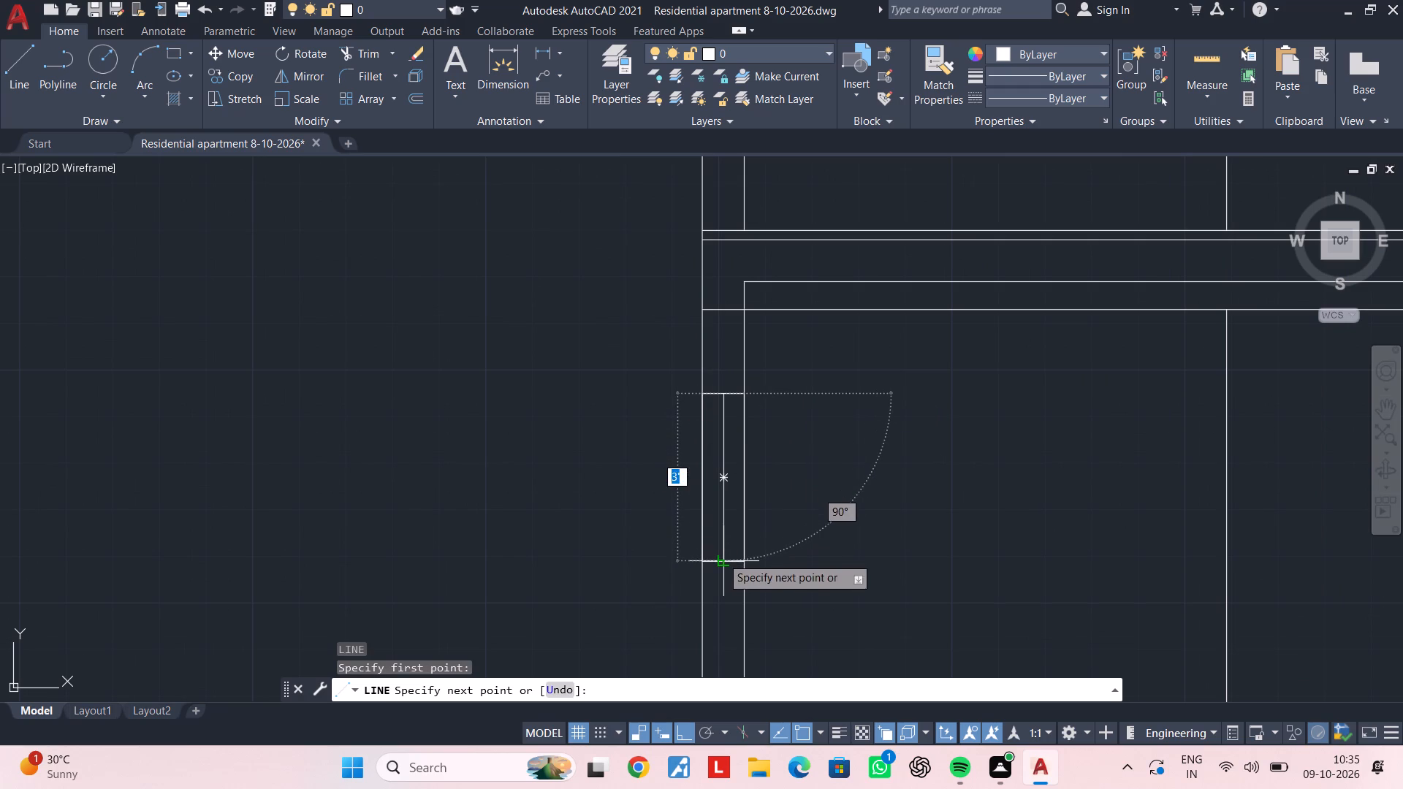
left_click(720, 564)
key("Escape")
key("Escape")
key("Escape")
key("Escape")
key("Escape")
key("Escape")
key("Escape")
key("Escape")
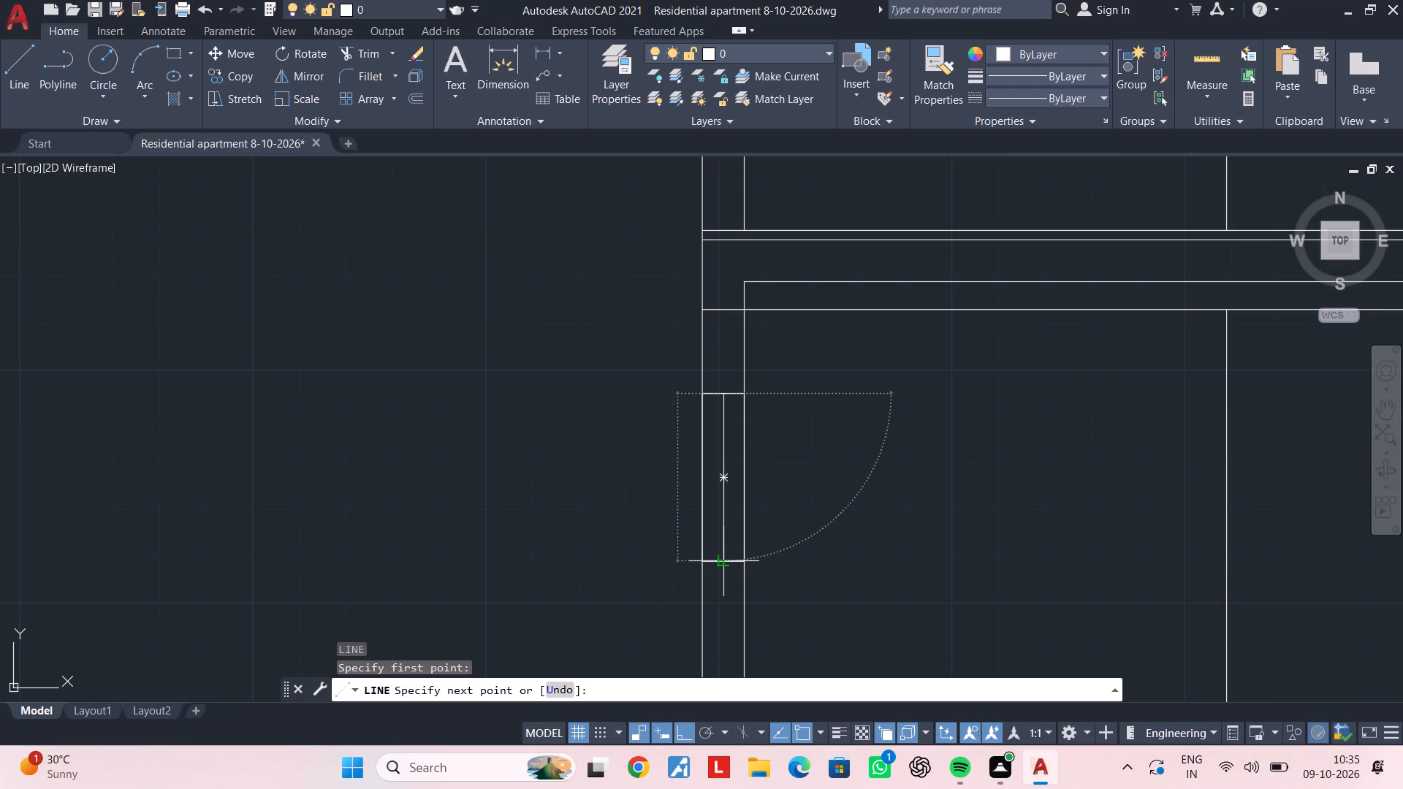
key("Escape")
key("Escape")
key("Escape")
Offset that window's centre line 2" to both sides.
scroll(726, 463, "up", 1)
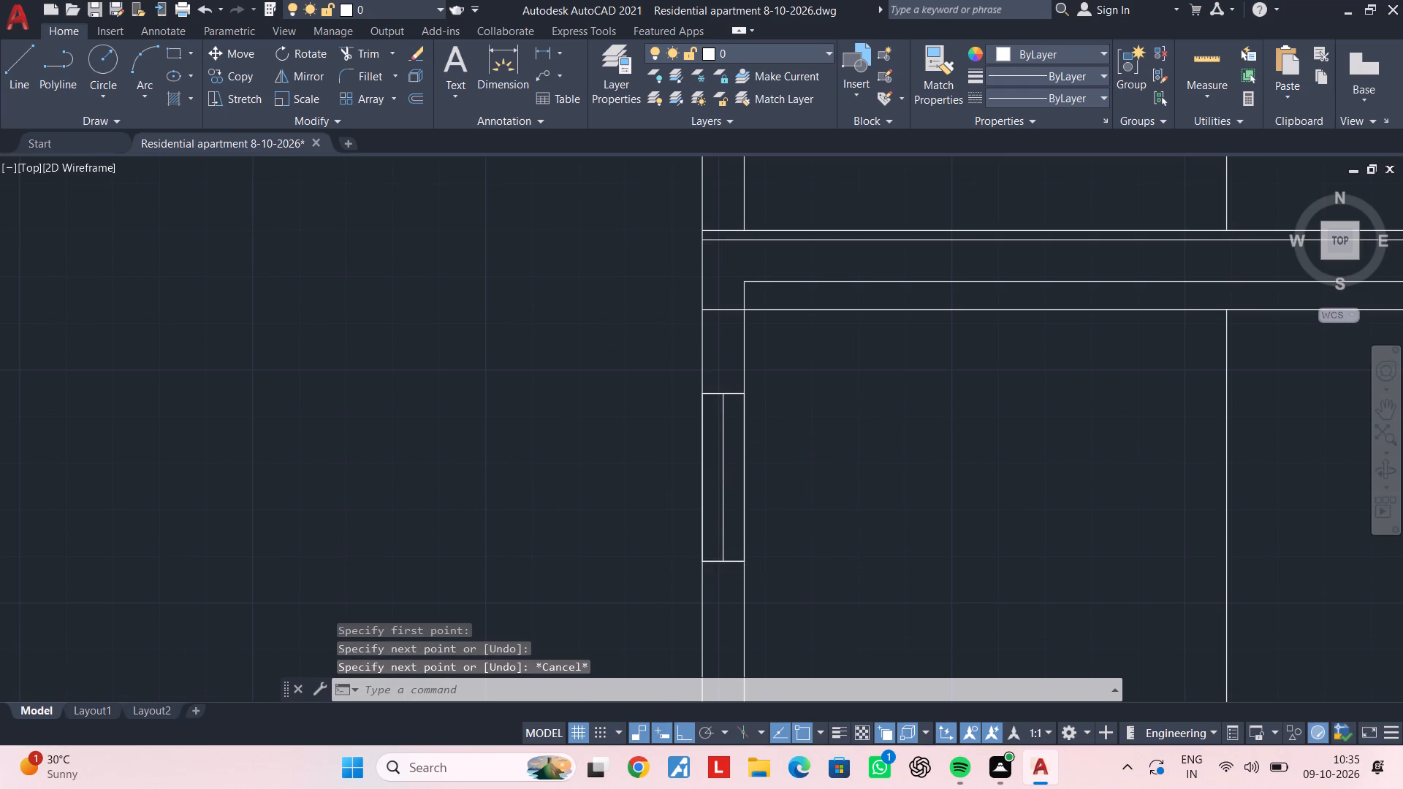
key("Escape")
key("Escape")
type("of 2\"")
key("Return")
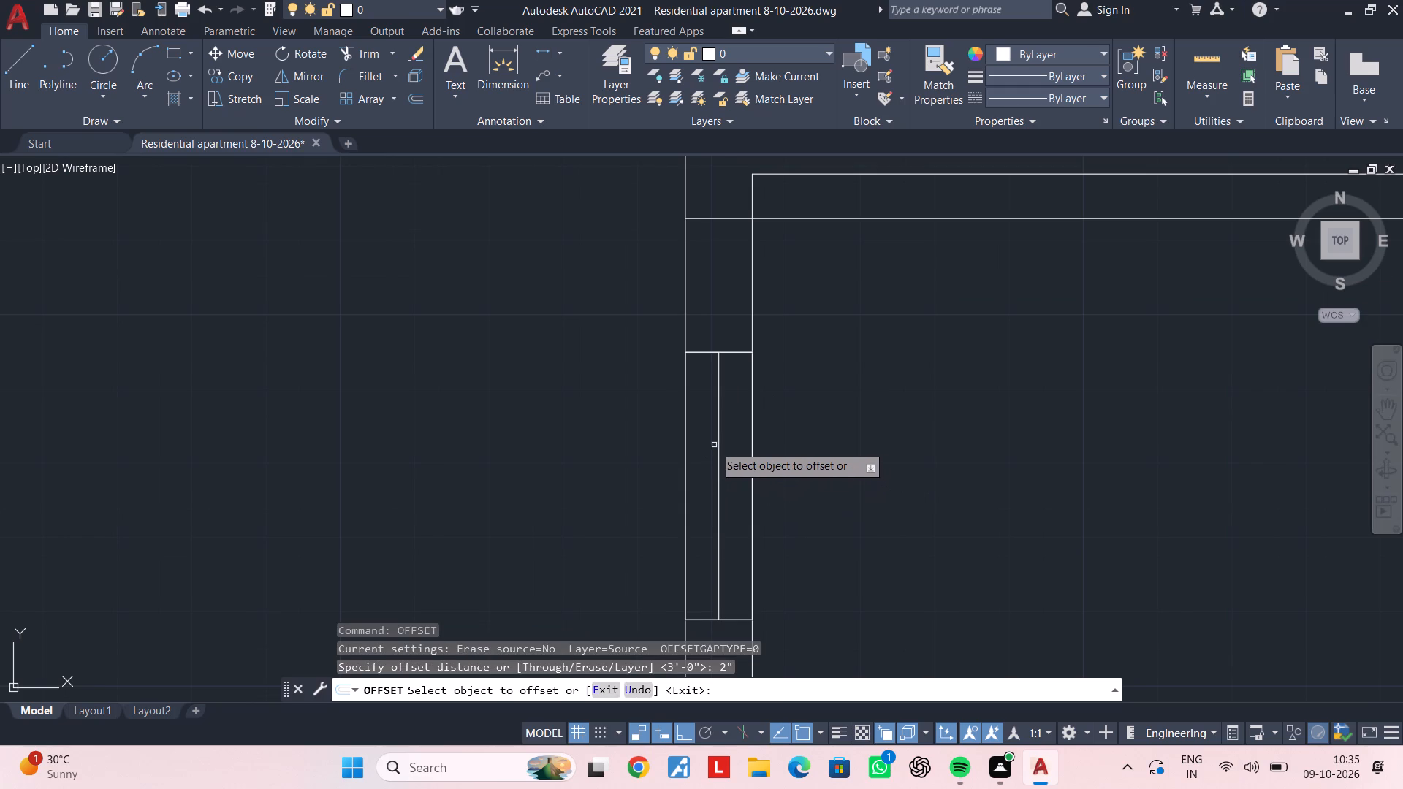
left_click(719, 443)
left_click(685, 451)
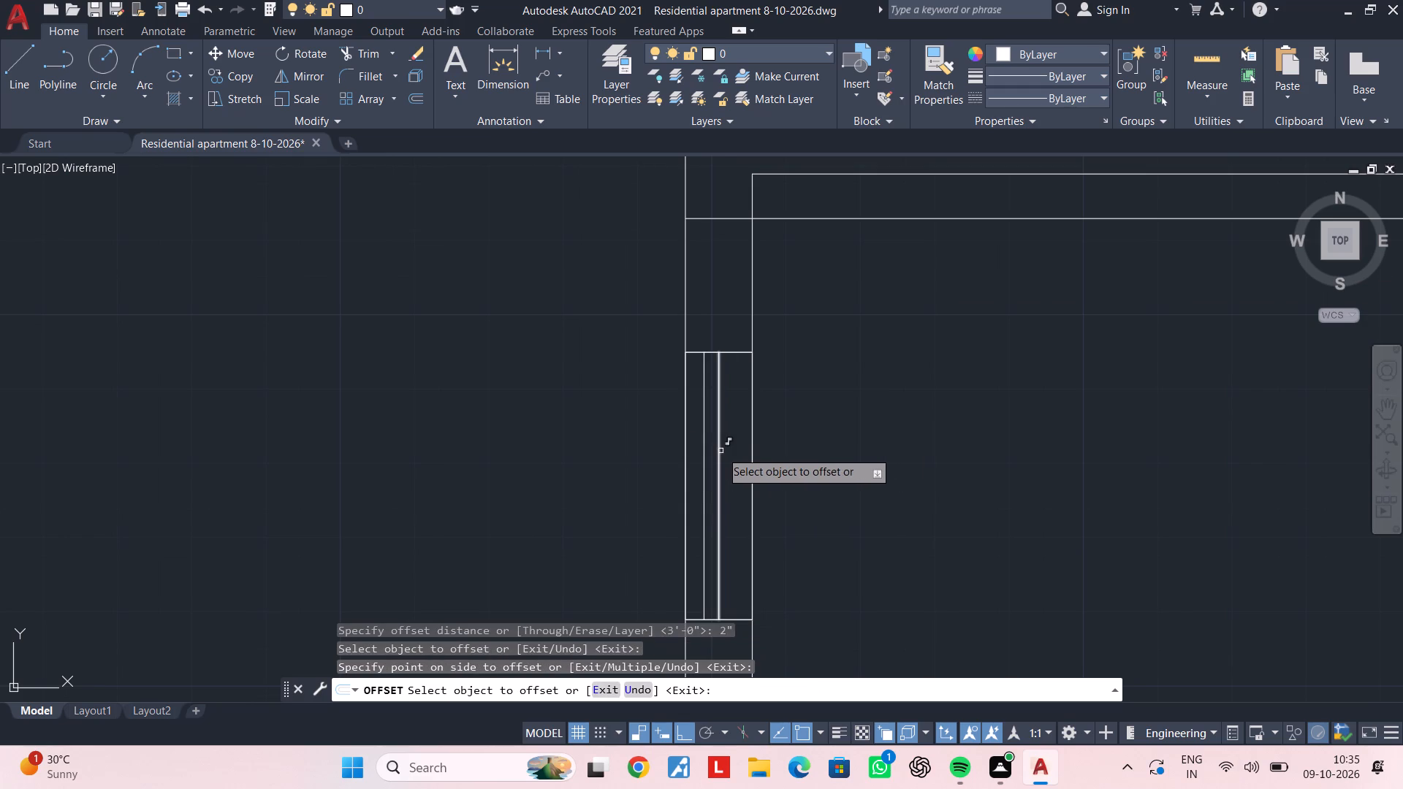
left_click(720, 451)
left_click(757, 447)
scroll(753, 333, "down", 2)
middle_click_drag(759, 334, 745, 527)
middle_click_drag(745, 358, 745, 565)
key("Escape")
Draw a 3' vertical centre line through the outer-wall window one floor below the top floor.
type("l")
key("space")
scroll(729, 388, "up", 2)
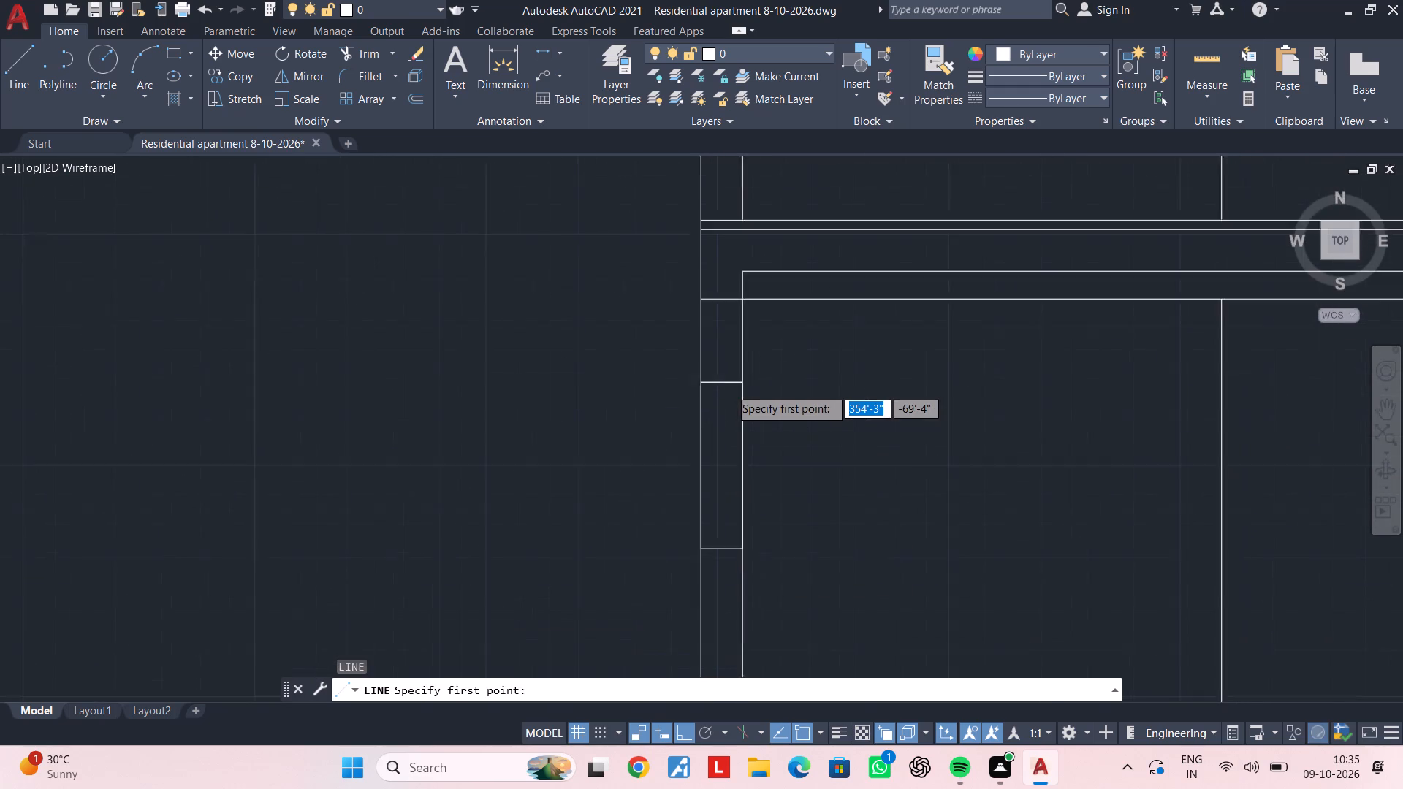
left_click(718, 378)
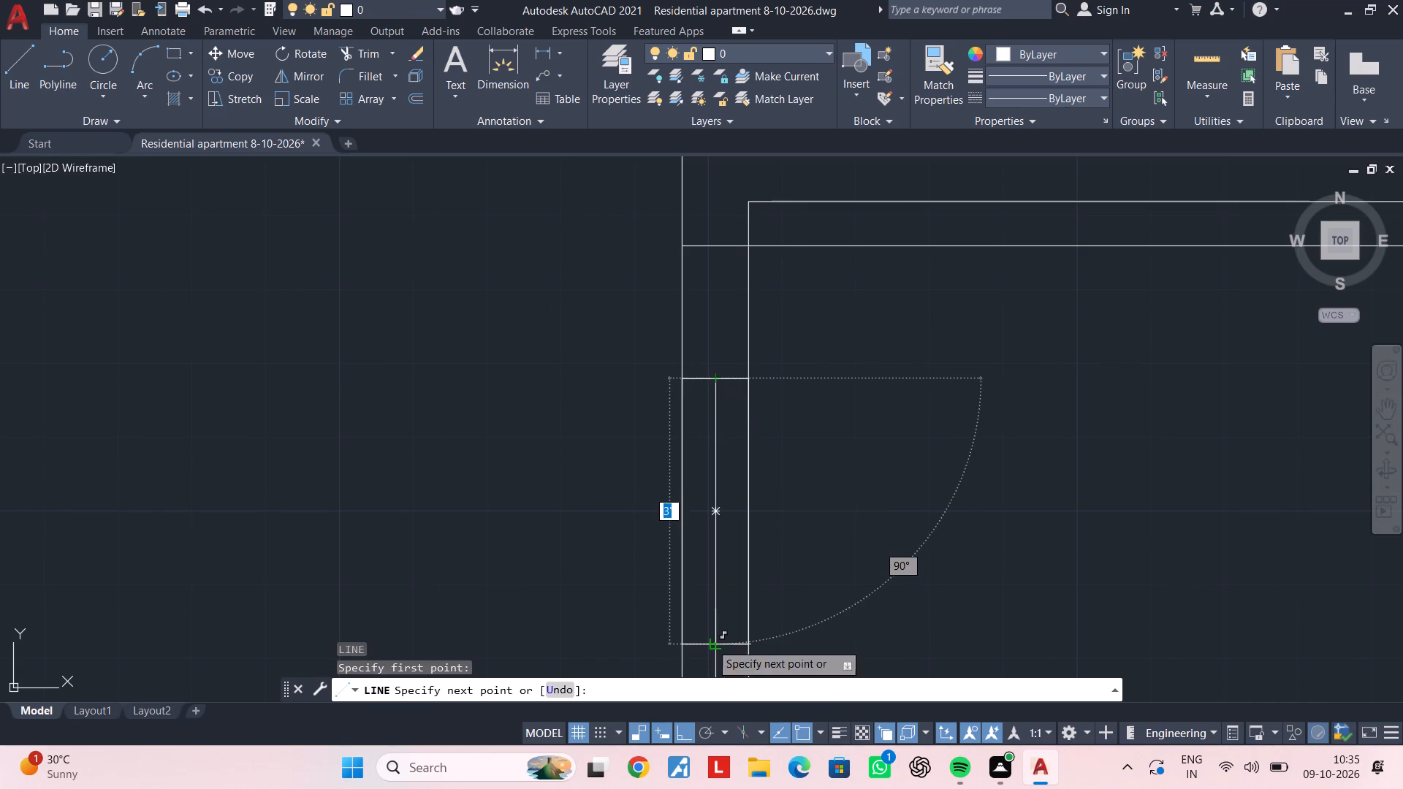
left_click(710, 643)
key("Escape")
key("Escape")
key("Escape")
key("Escape")
key("Escape")
key("Escape")
key("Escape")
key("Escape")
key("Escape")
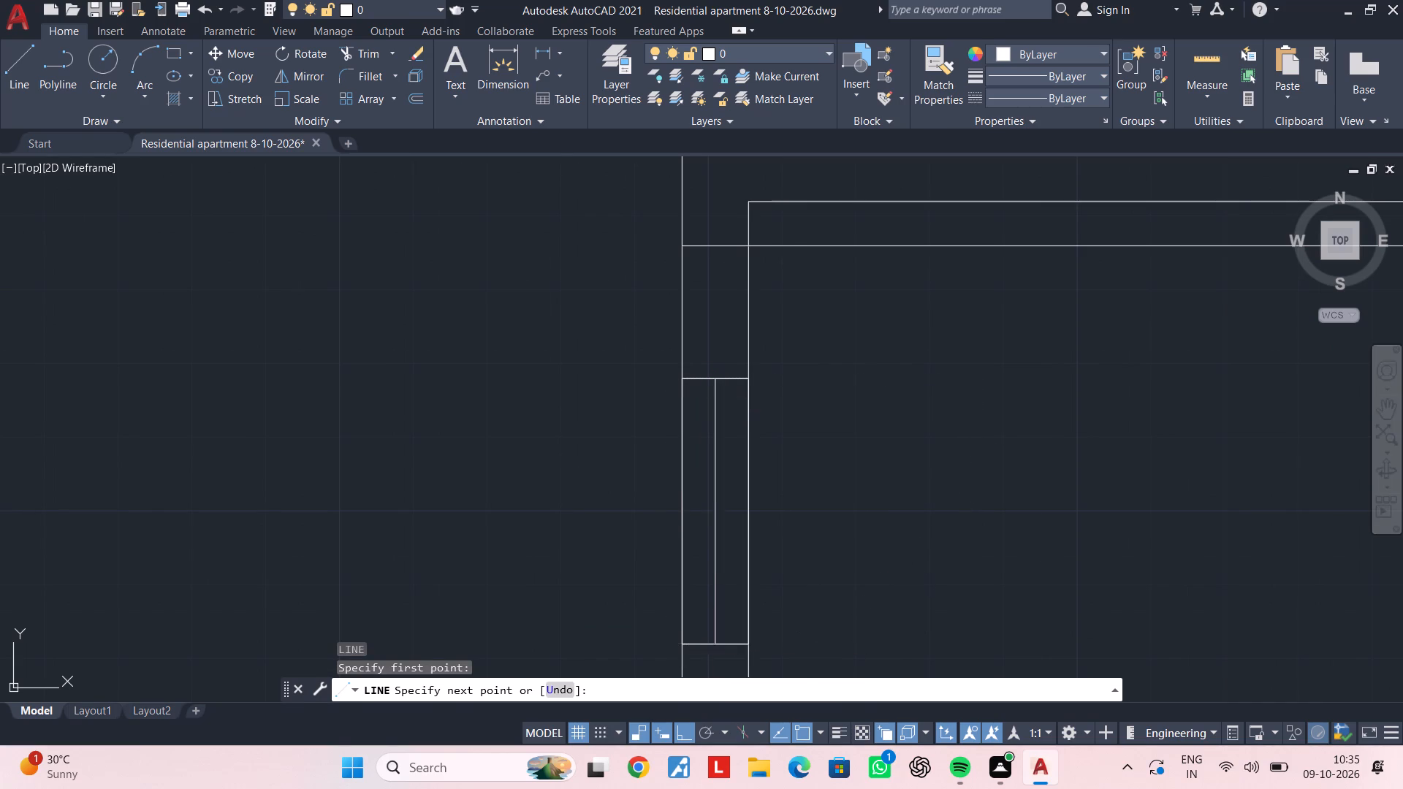
key("Escape")
key("Escape")
key("Escape")
Offset the centre line of the window one floor below the top 2" to both sides.
type("of 2\"")
key("Return")
scroll(721, 541, "up", 1)
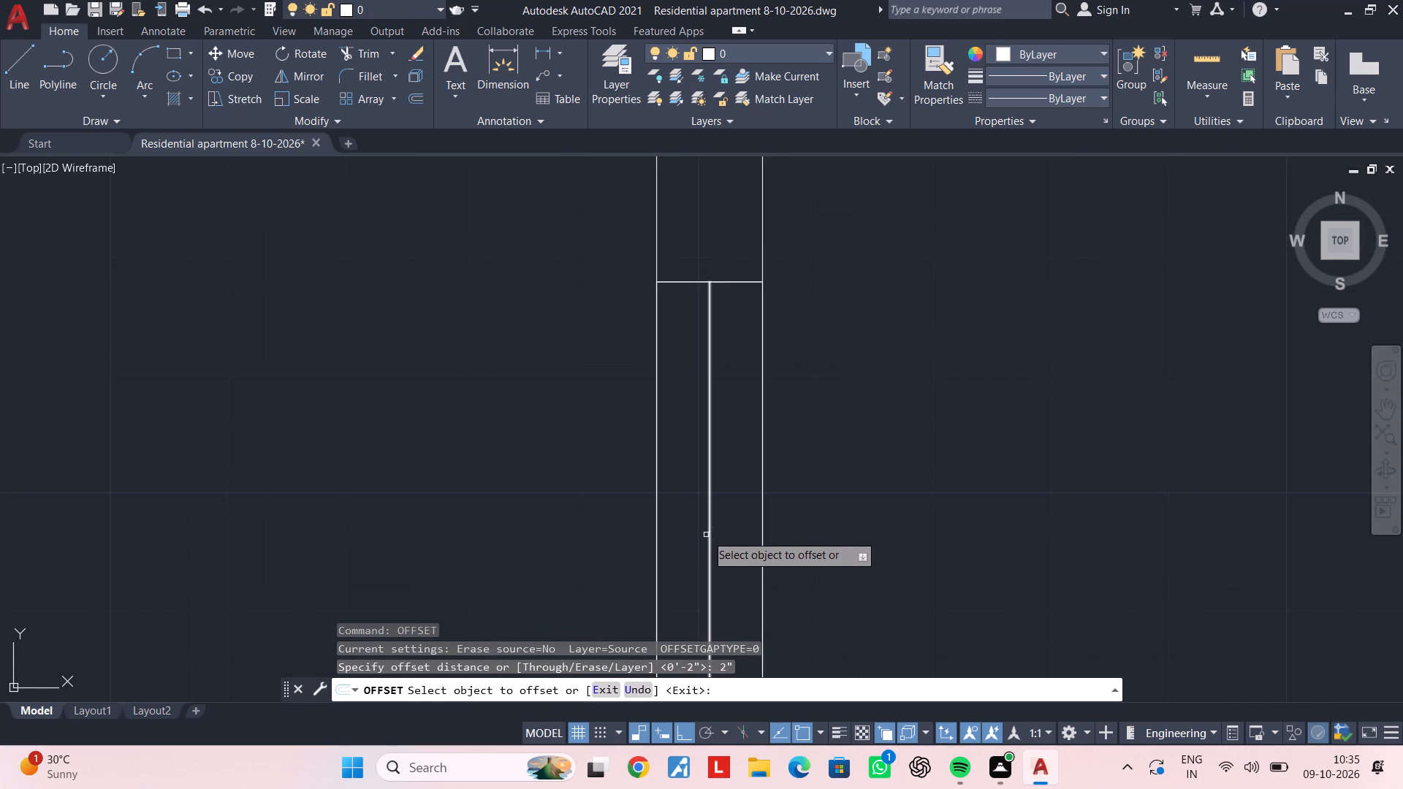
left_click(710, 531)
left_click(683, 532)
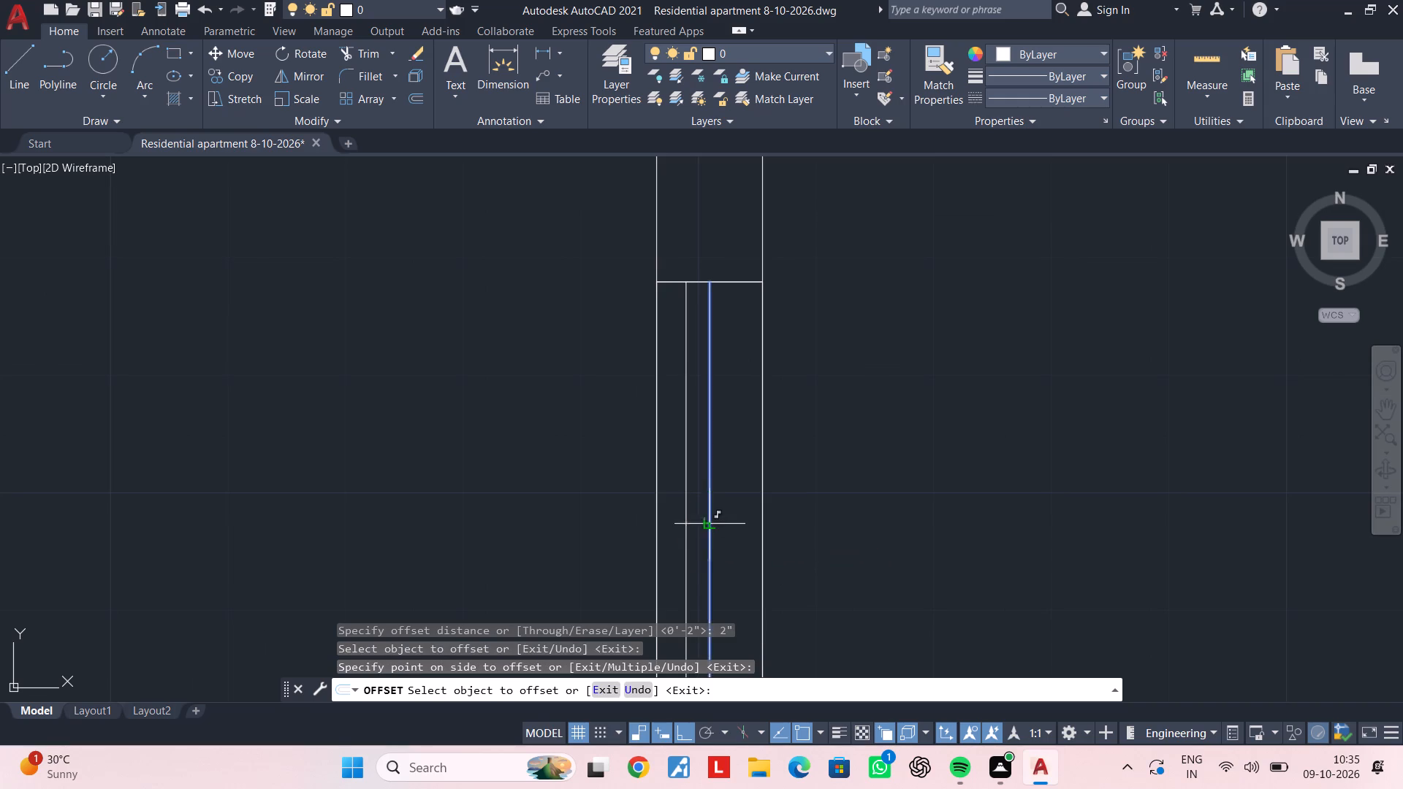
left_click(710, 524)
left_click(739, 514)
key("Escape")
Draw a 3' vertical centre line from head to sill midpoint in the top floor's outer-wall window.
scroll(739, 503, "down", 5)
middle_click_drag(744, 411, 733, 535)
scroll(729, 497, "up", 4)
middle_click_drag(707, 451, 706, 530)
key("Escape")
type("l")
key("space")
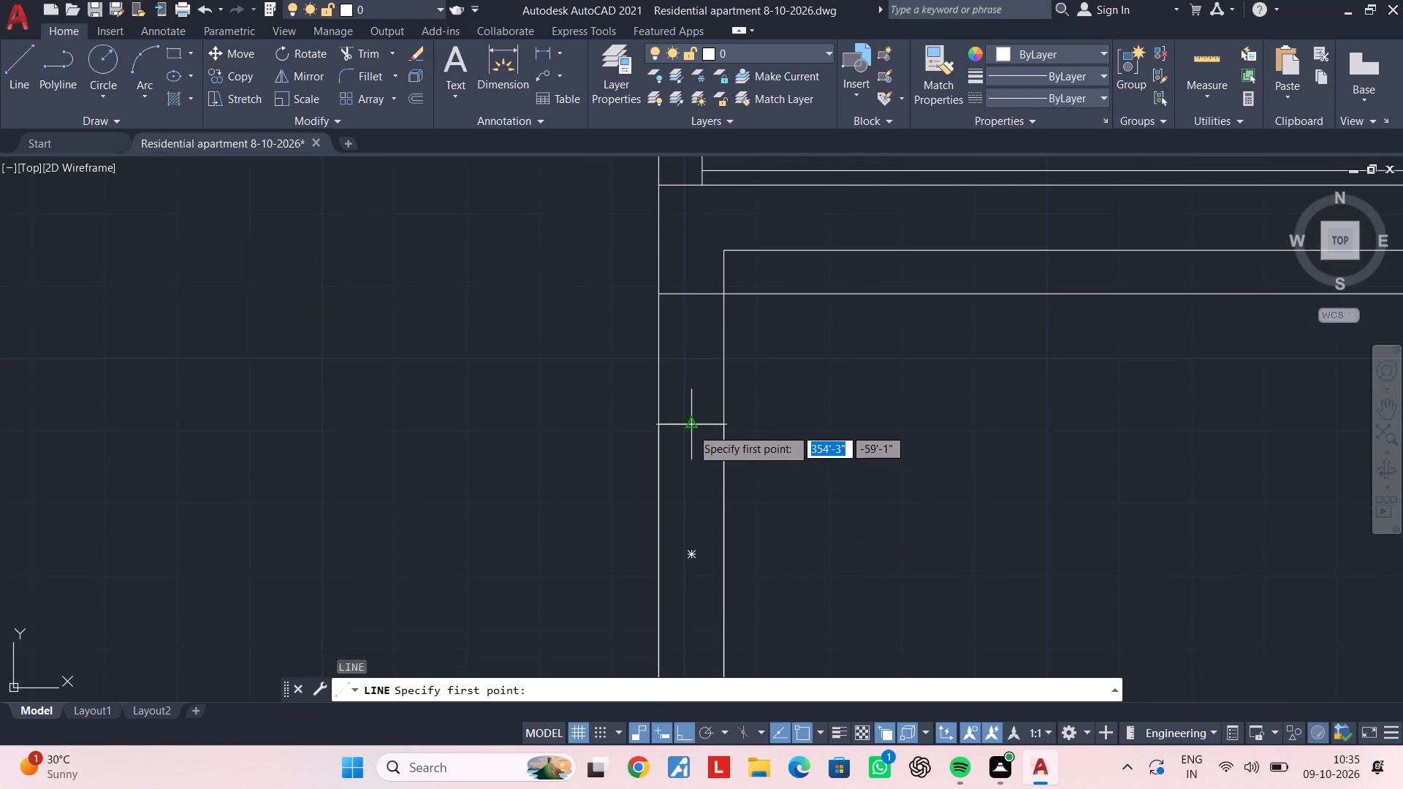
left_click(688, 424)
scroll(709, 587, "down", 3)
middle_click_drag(709, 587, 720, 429)
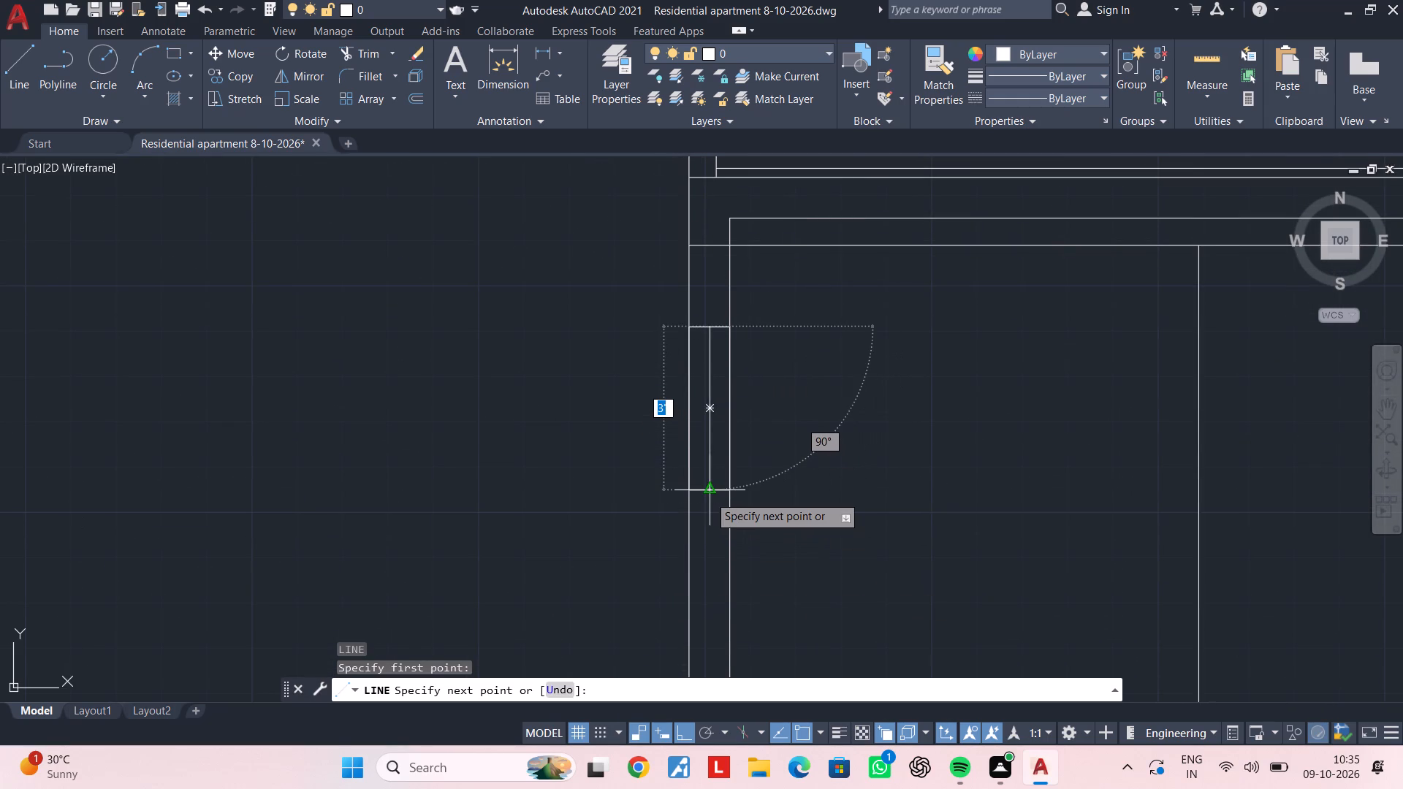
left_click(709, 495)
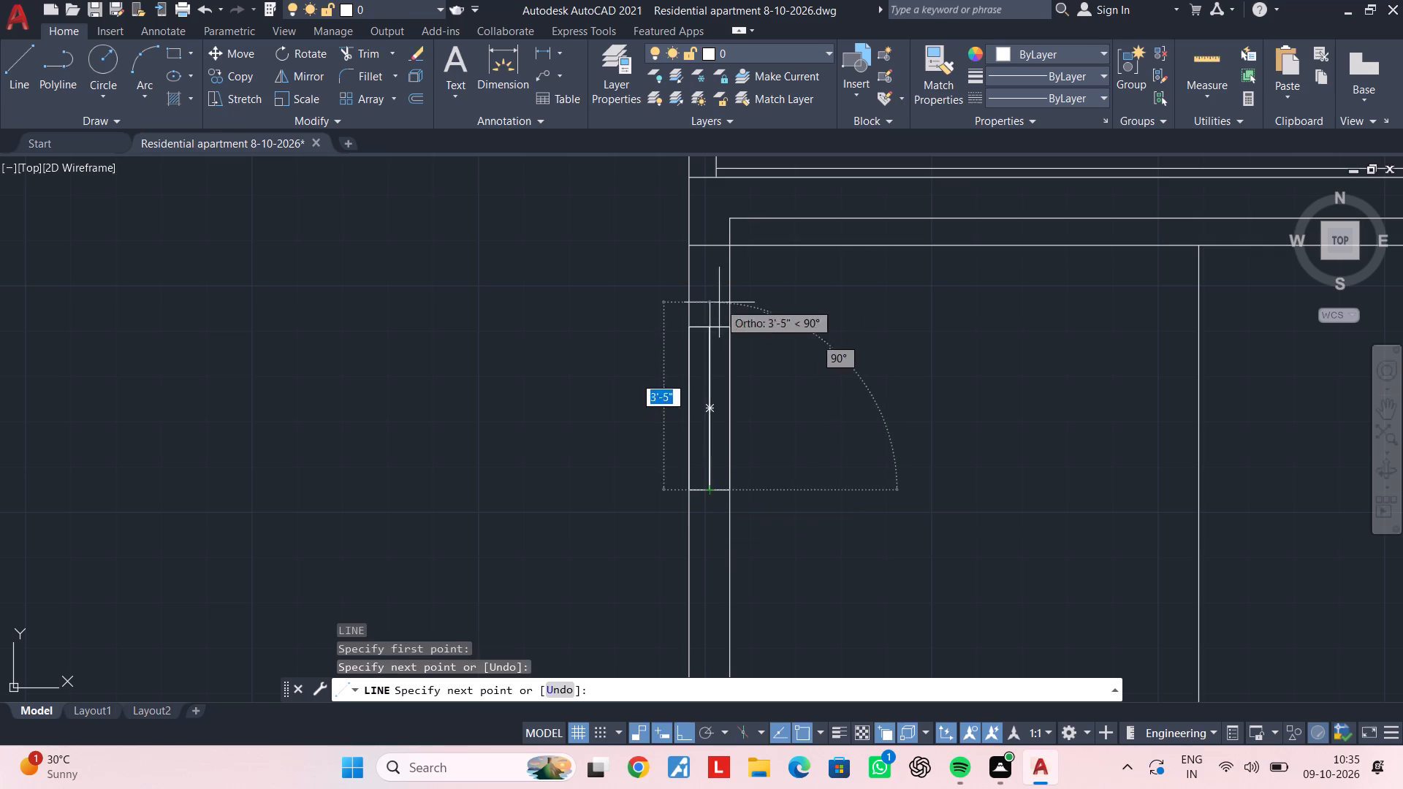
key("Escape")
key("Escape")
key("Escape")
Offset the top floor window's centre line 2" to both sides.
type("of 2\"")
key("Return")
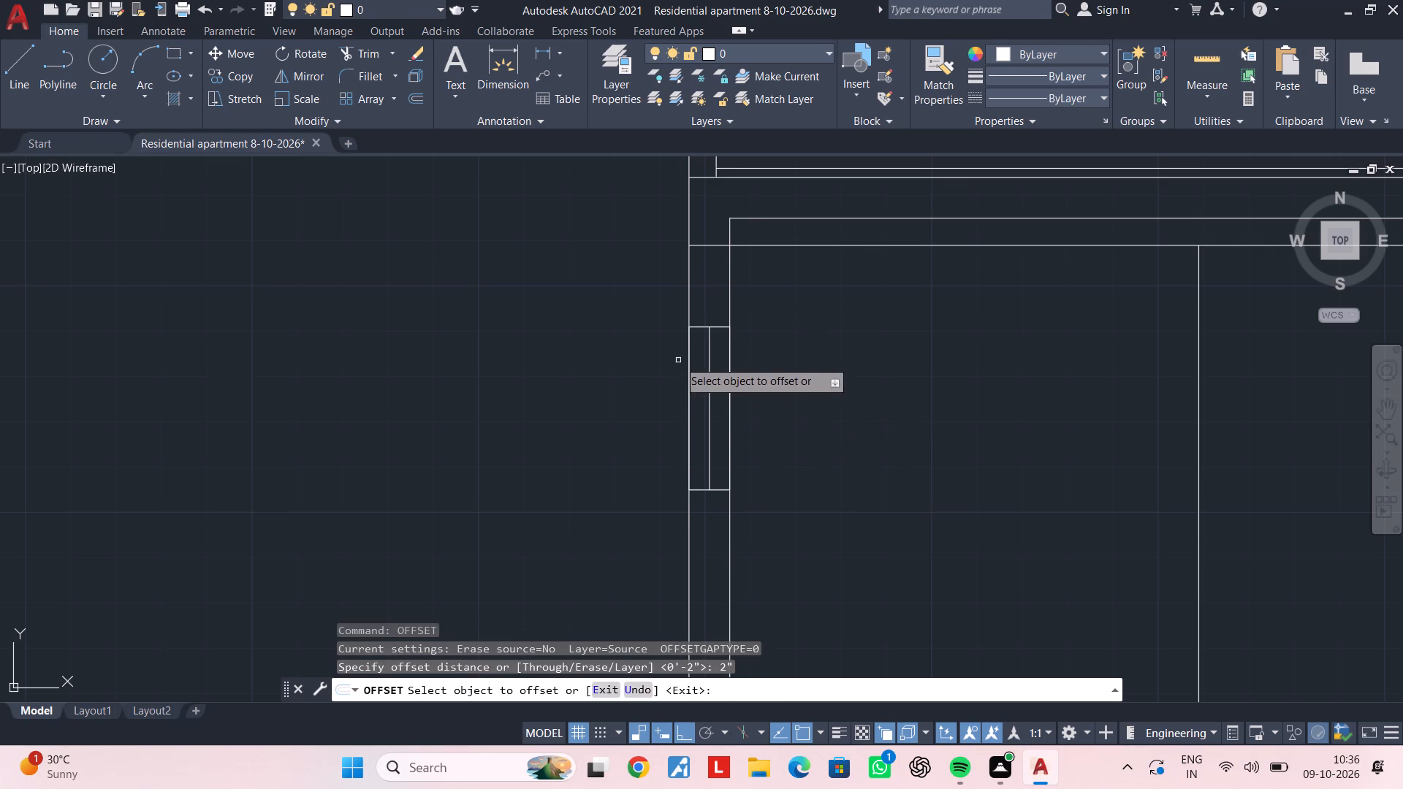
scroll(714, 373, "up", 2)
left_click(698, 378)
left_click(658, 390)
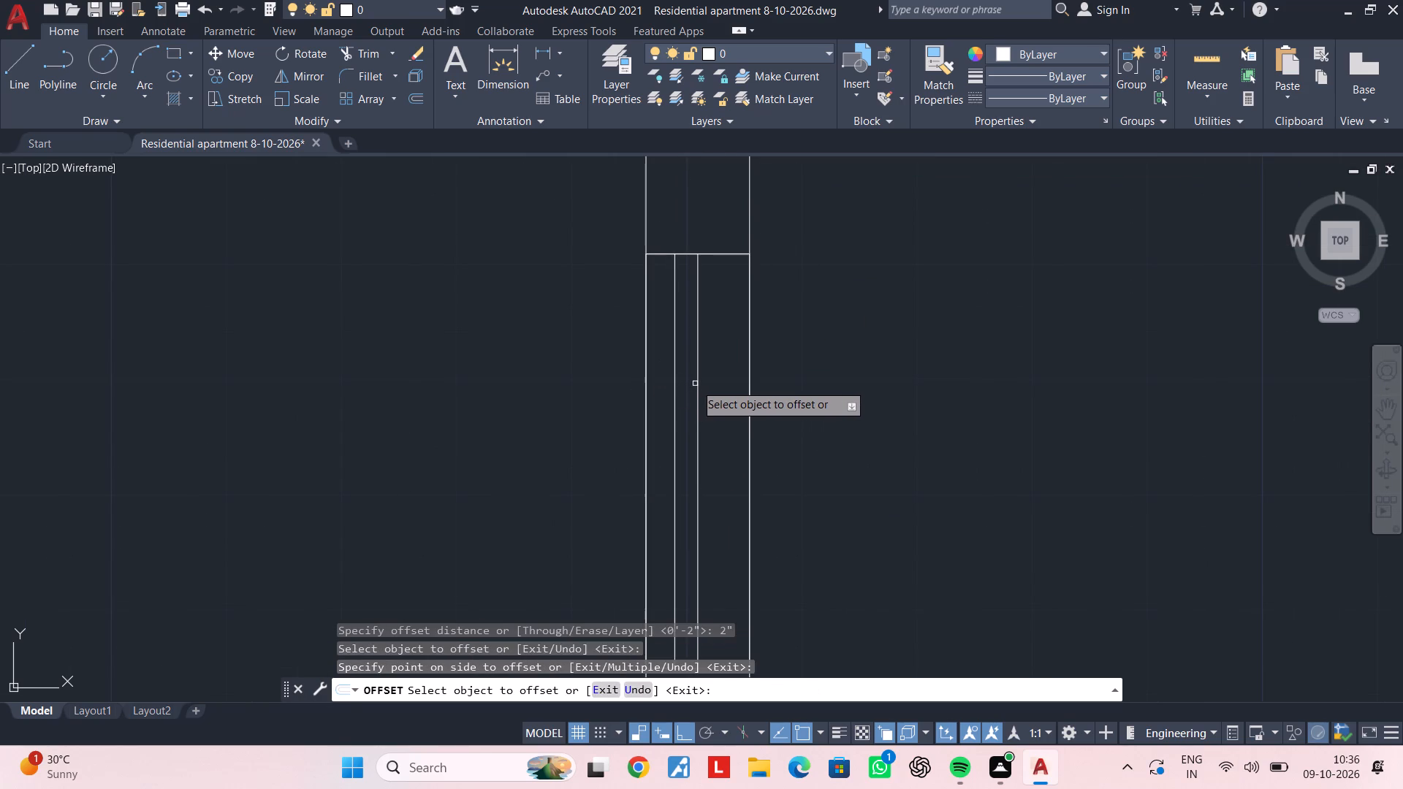
left_click(695, 384)
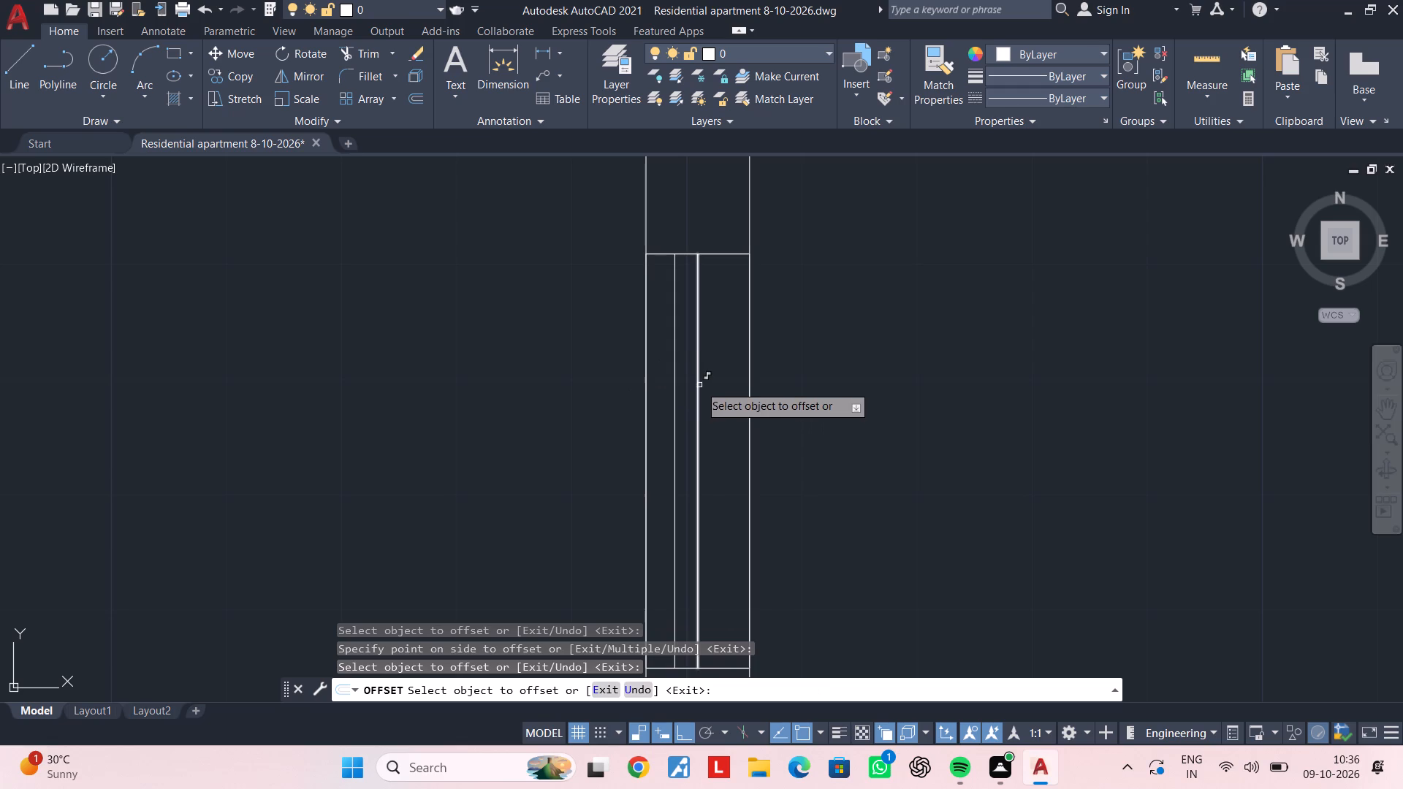
left_click(699, 386)
left_click(723, 386)
key("Escape")
key("Escape")
Move the three new outer-wall window symbols on the upper floors onto the Window layer.
scroll(737, 392, "down", 3)
middle_click_drag(761, 394, 685, 385)
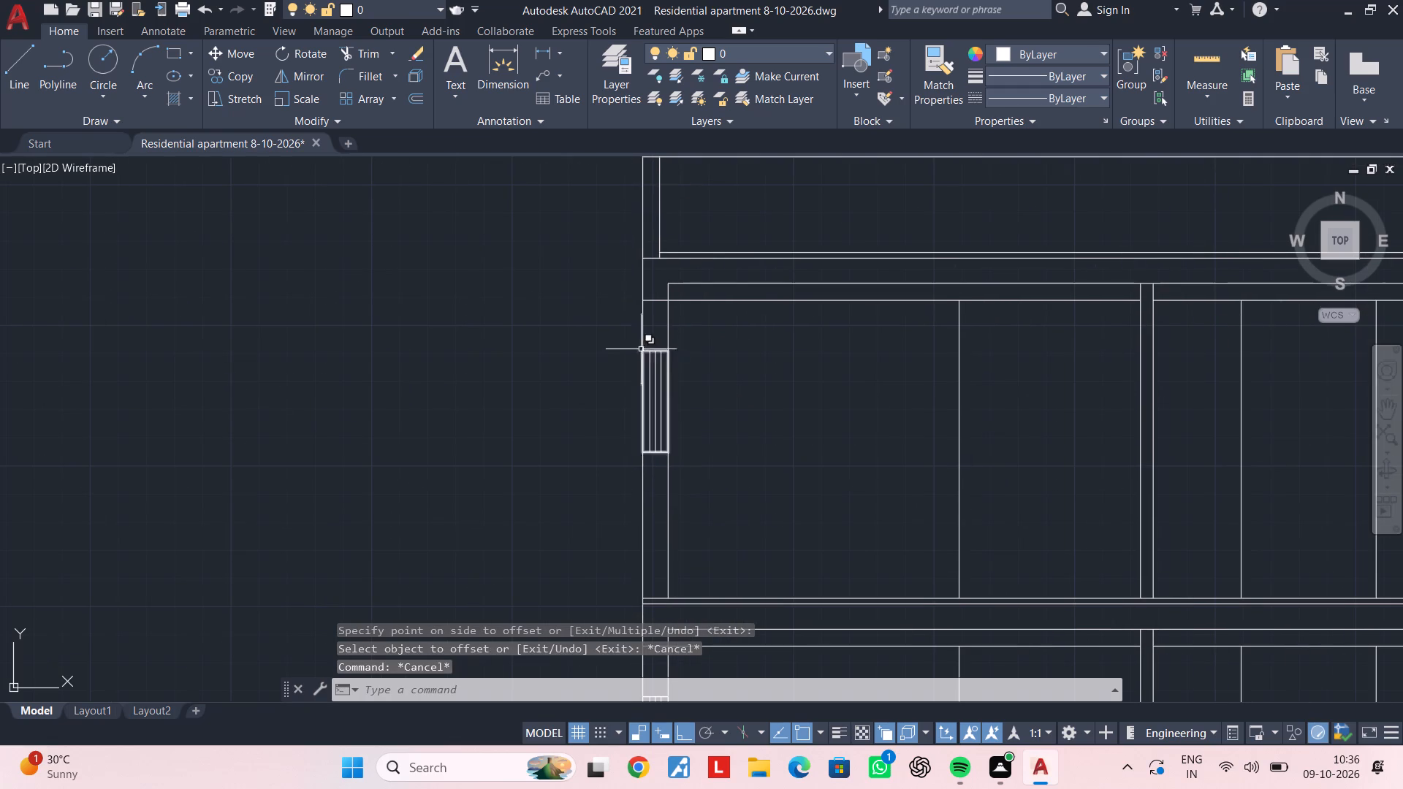
left_click(626, 332)
left_click(726, 476)
scroll(731, 486, "down", 3)
middle_click_drag(731, 488, 723, 430)
scroll(718, 535, "up", 3)
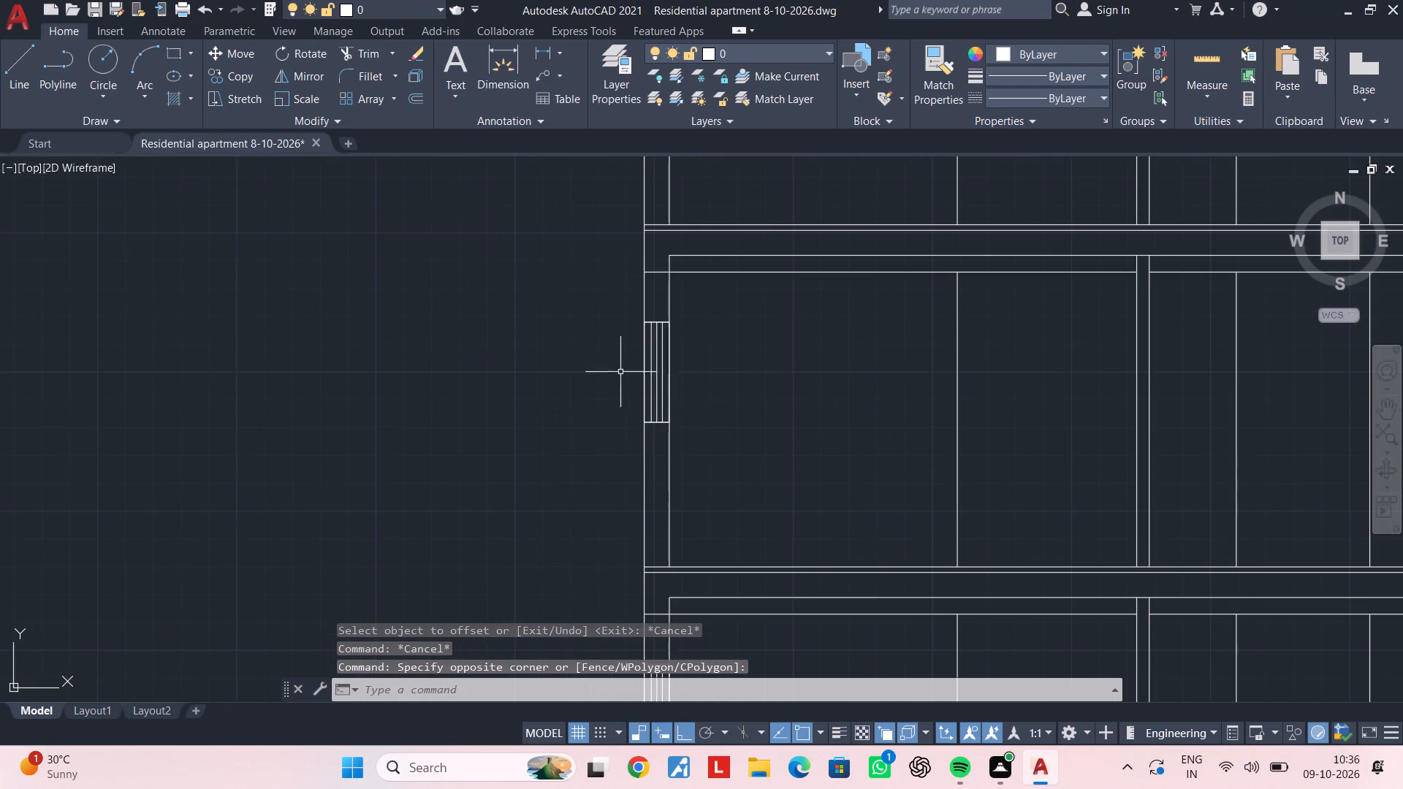
left_click(618, 305)
left_click(758, 470)
scroll(757, 479, "down", 2)
middle_click_drag(755, 486, 571, 225)
scroll(550, 310, "up", 1)
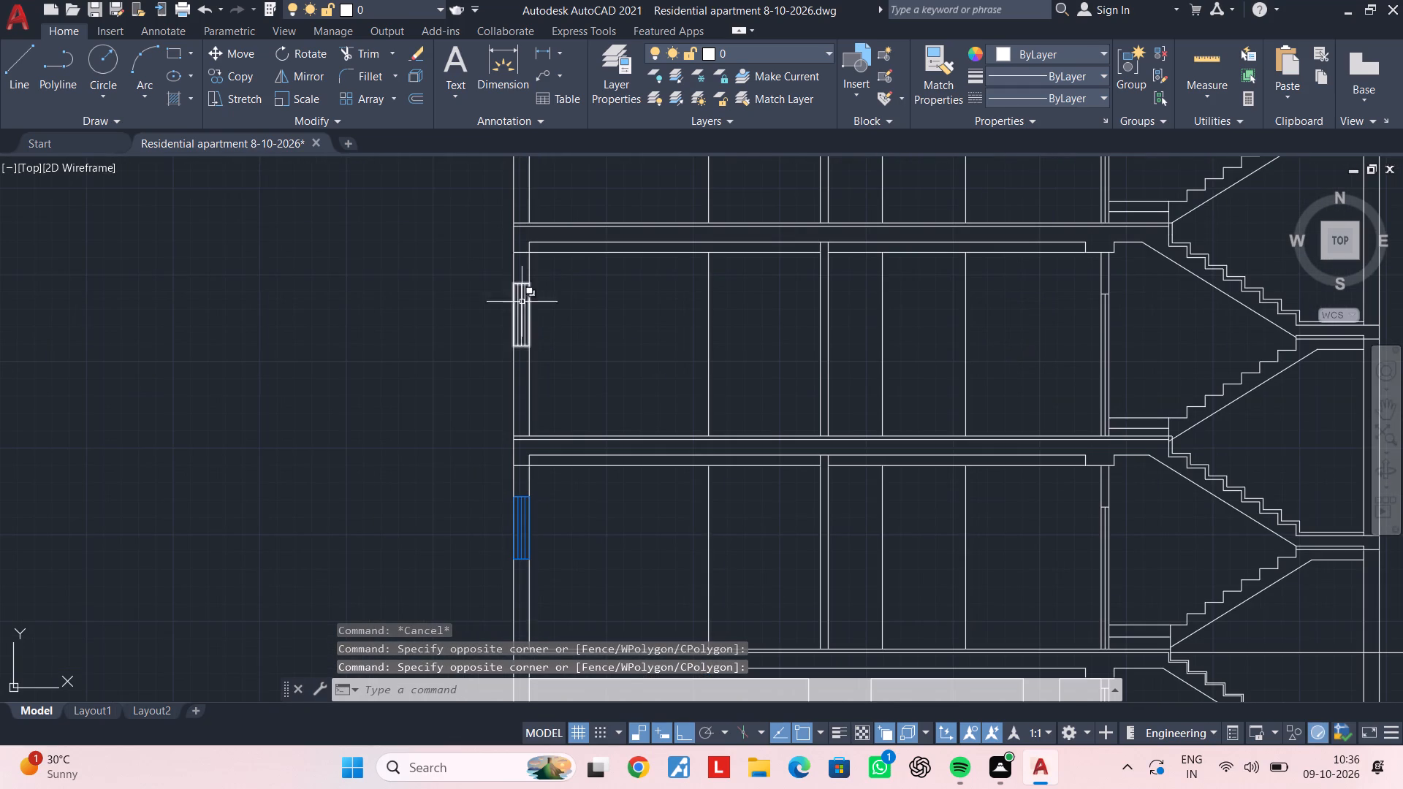
left_click(502, 267)
left_click(567, 359)
left_click(729, 52)
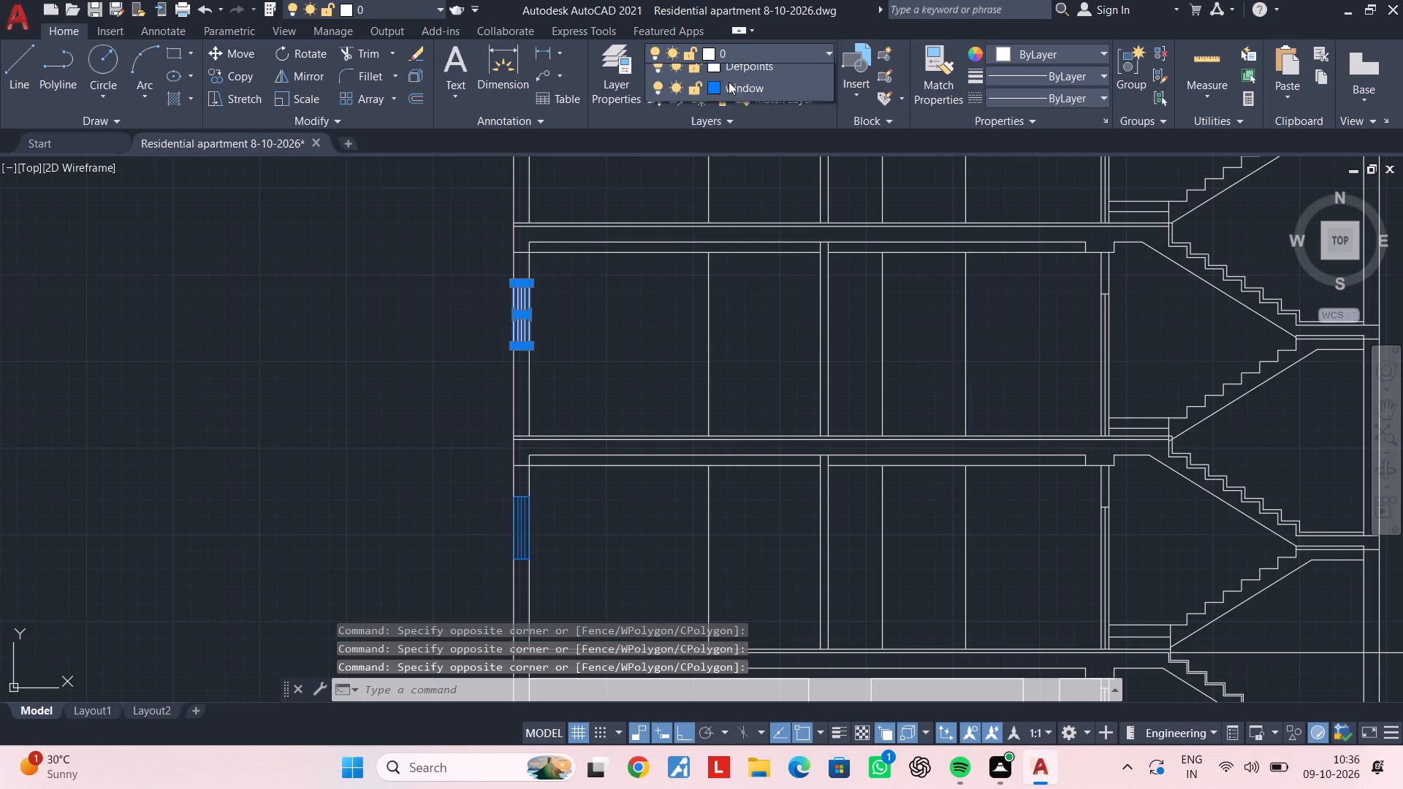
left_click(734, 134)
key("Escape")
Hatch the slab above the top floor and its adjoining stair flight with the AR-CONC pattern, colour ByLayer.
scroll(650, 363, "down", 2)
middle_click_drag(650, 367, 607, 490)
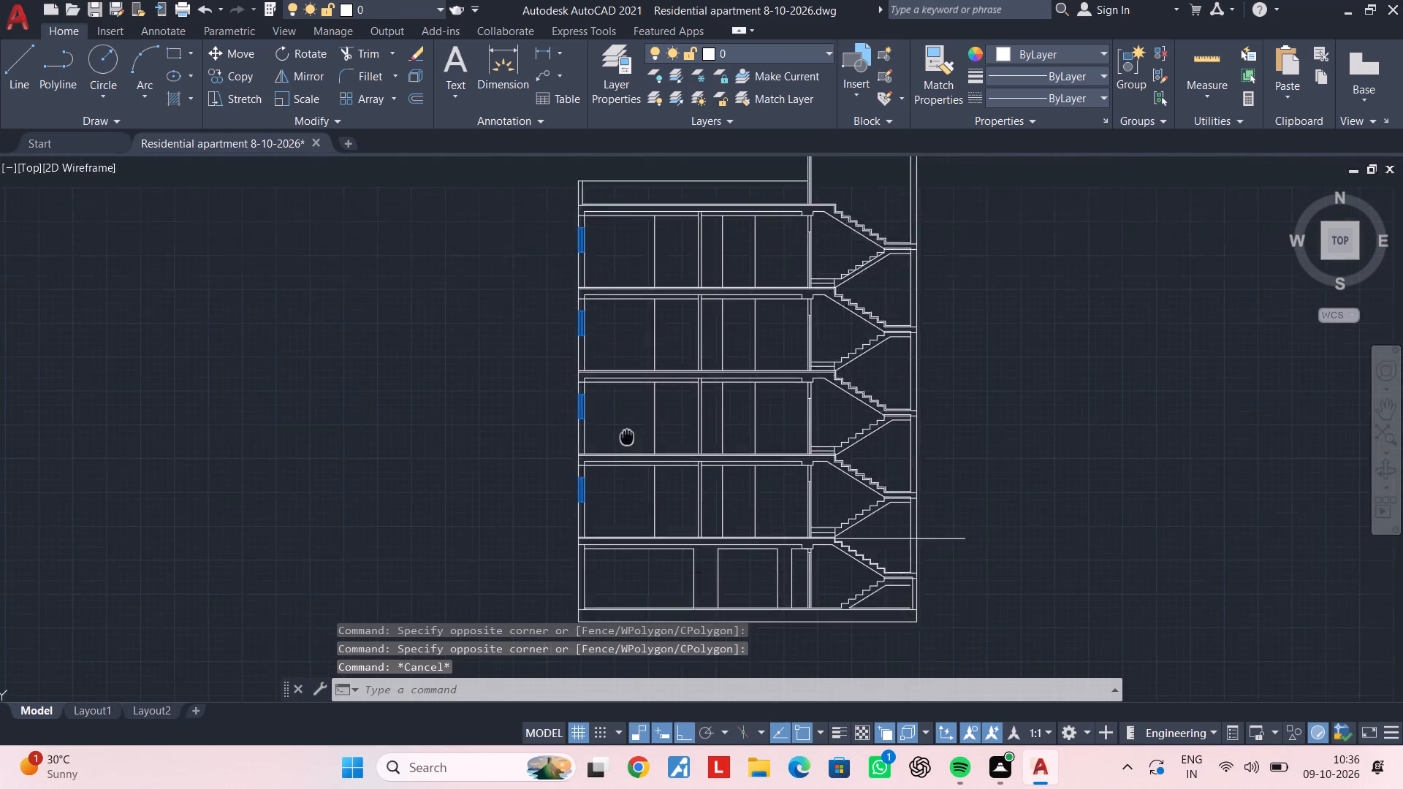
middle_click_drag(607, 490, 596, 536)
middle_click_drag(639, 349, 608, 435)
scroll(657, 404, "up", 2)
middle_click_drag(641, 391, 676, 343)
key("Escape")
key("Escape")
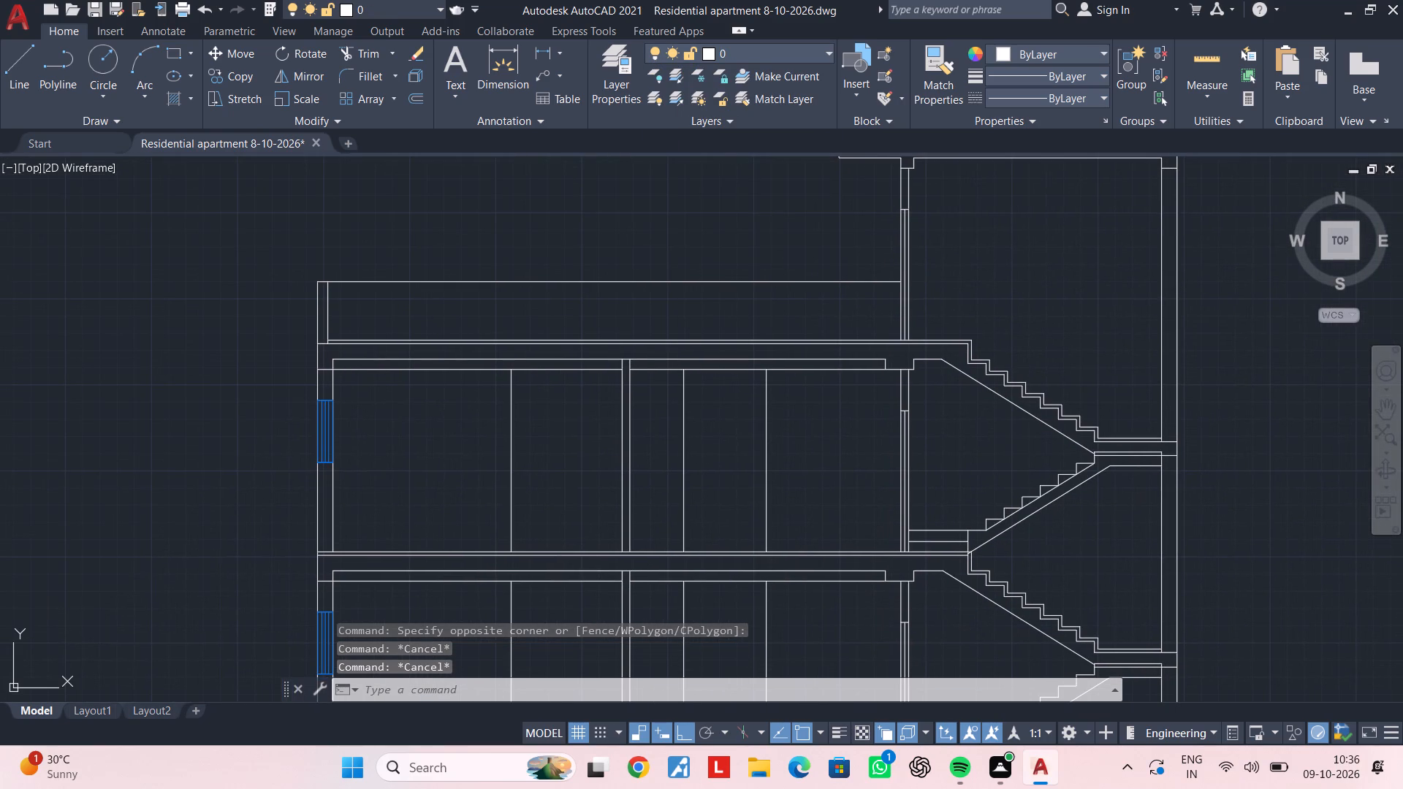
type("h")
key("space")
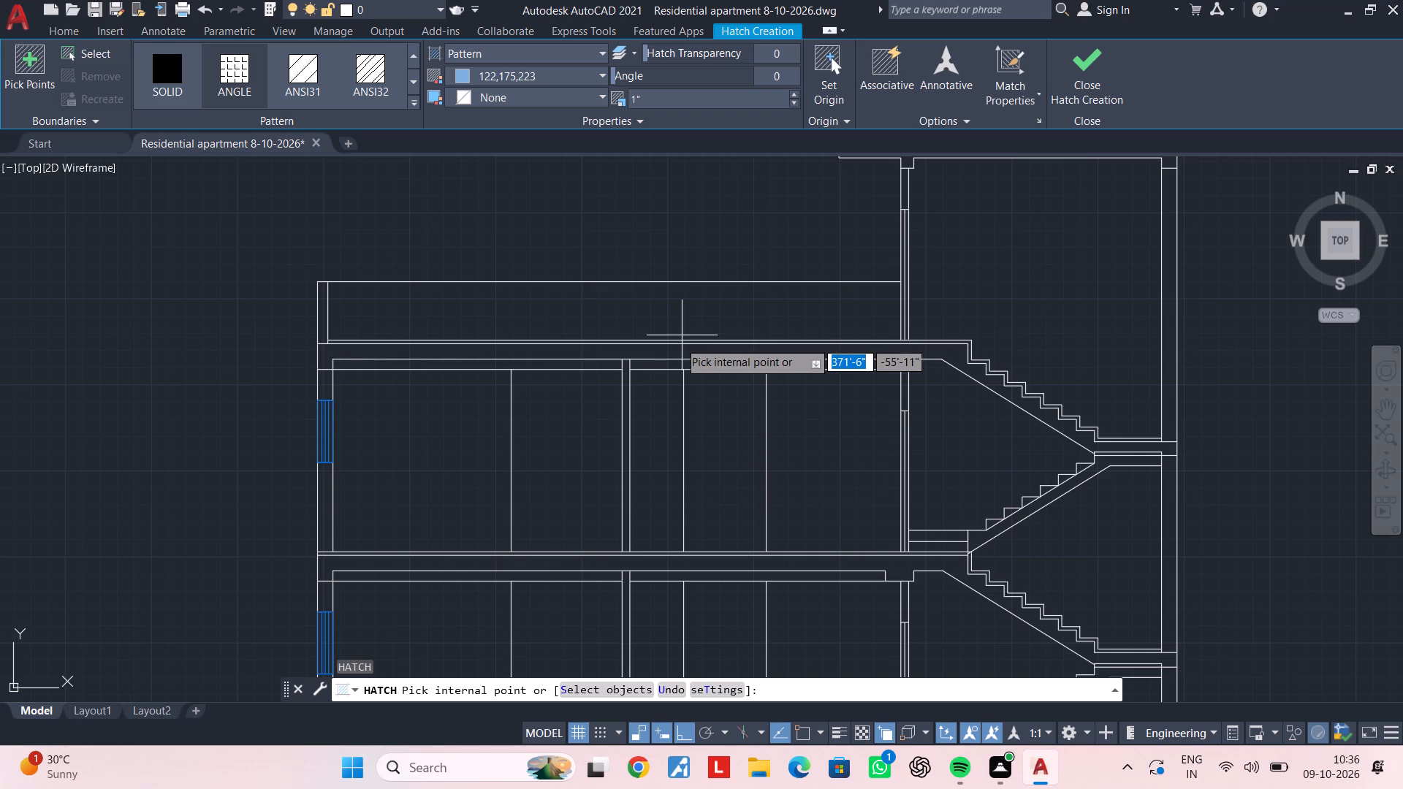
scroll(401, 85, "up", 3)
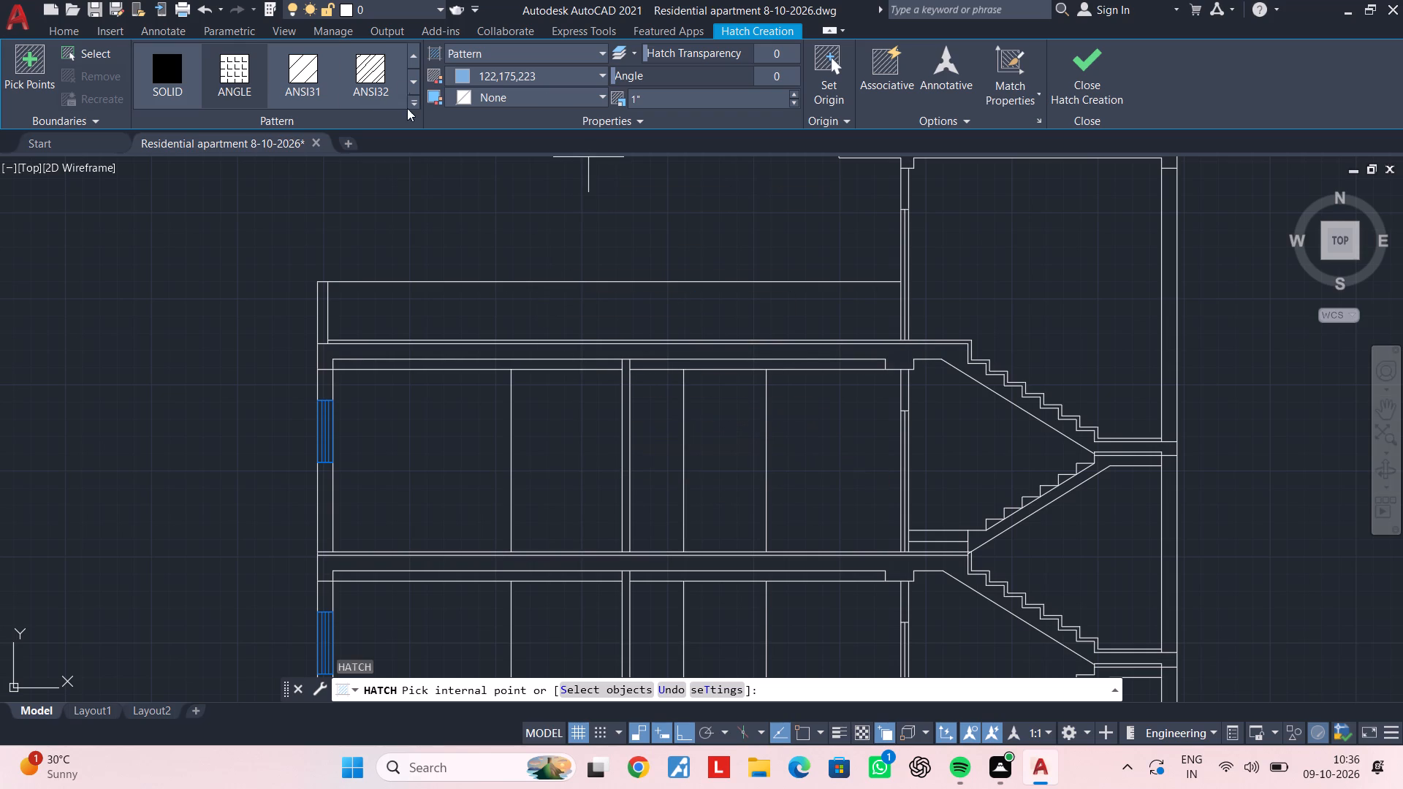
scroll(407, 108, "down", 3)
scroll(321, 62, "down", 2)
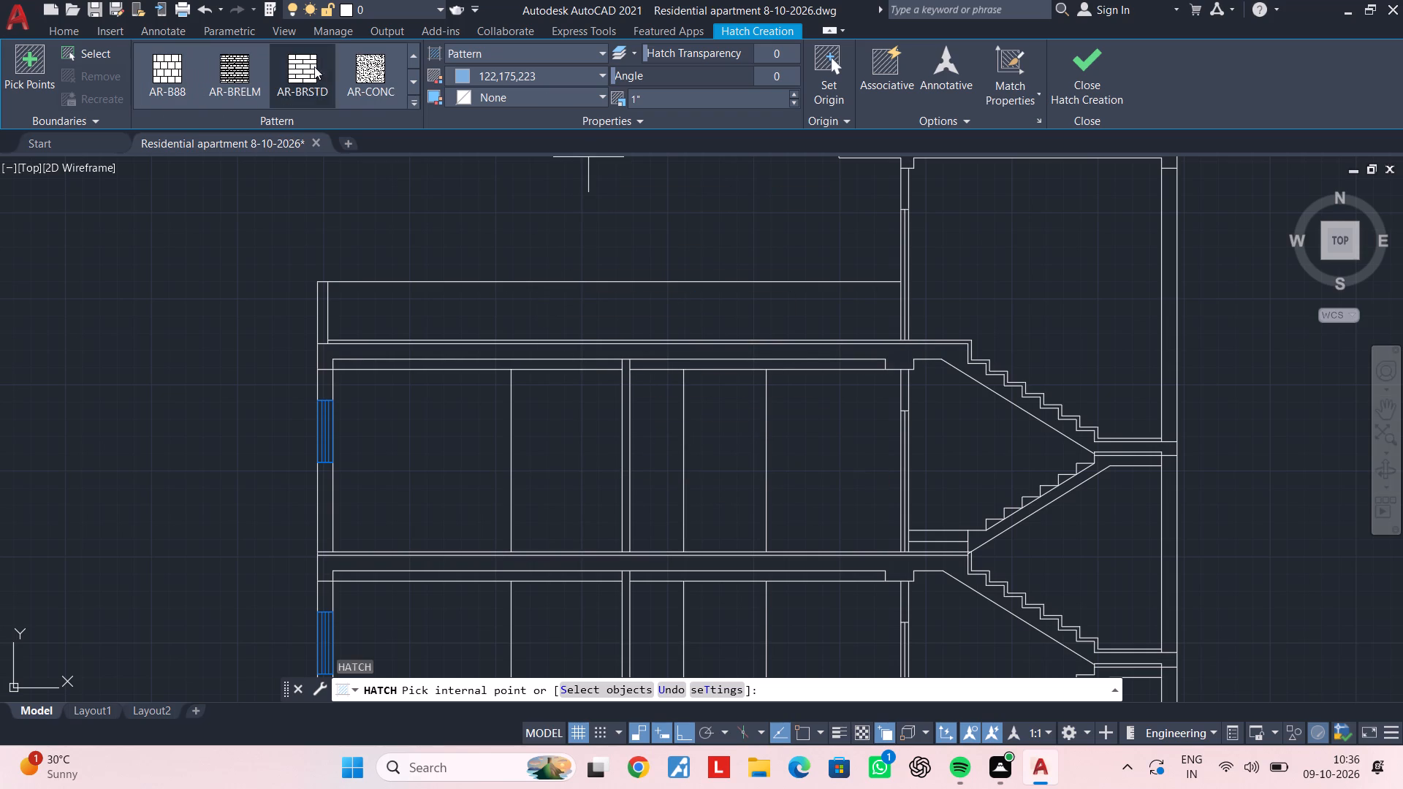
left_click(380, 63)
scroll(408, 359, "up", 2)
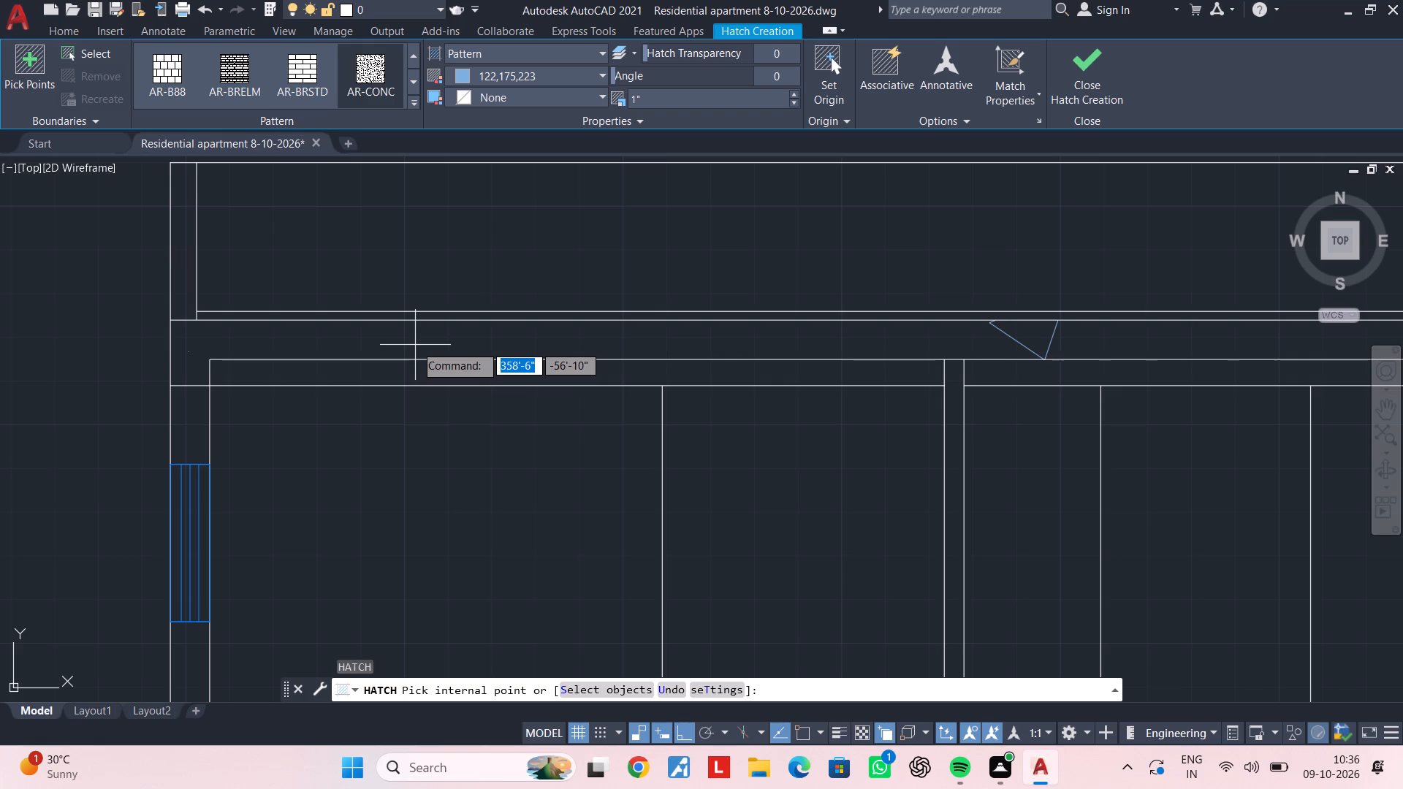
left_click(465, 76)
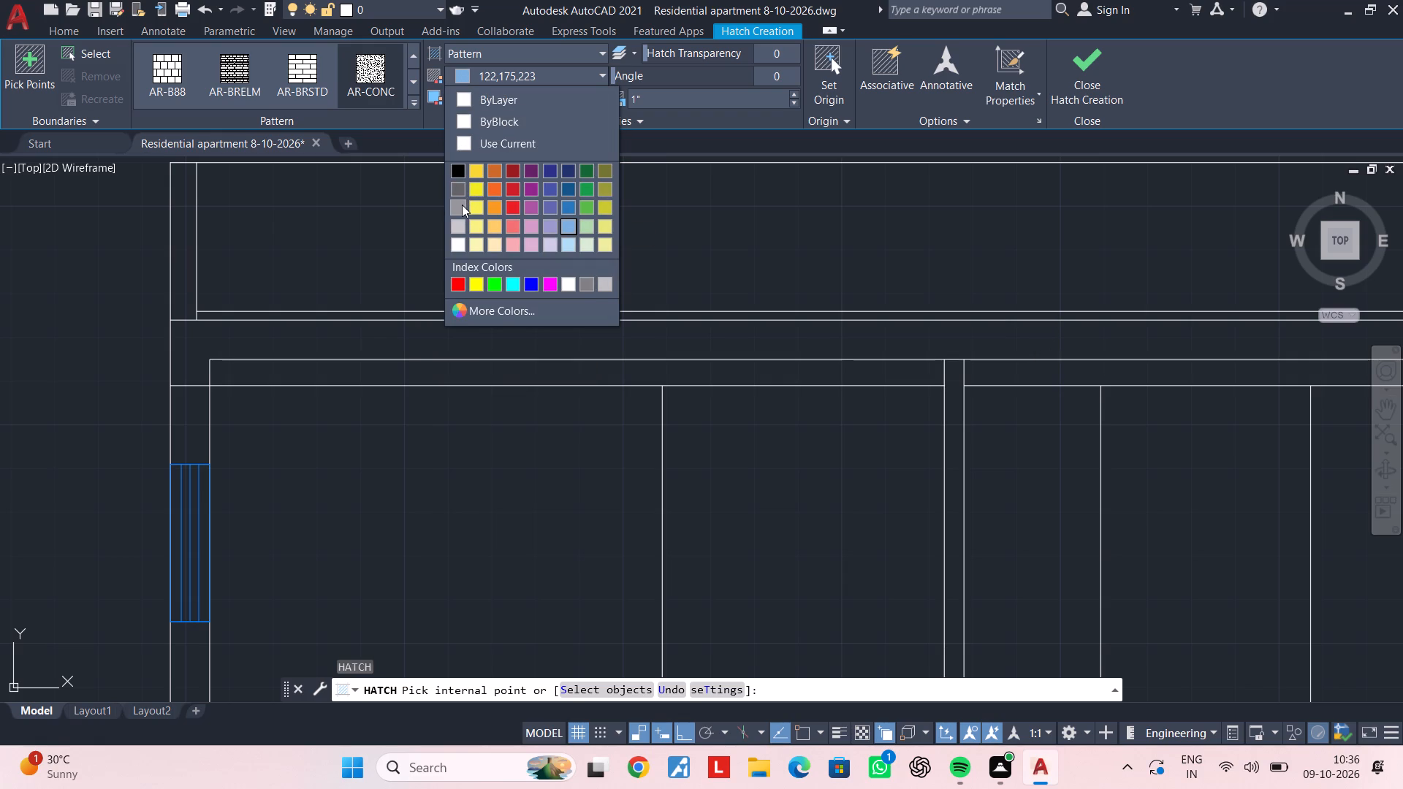
left_click(462, 205)
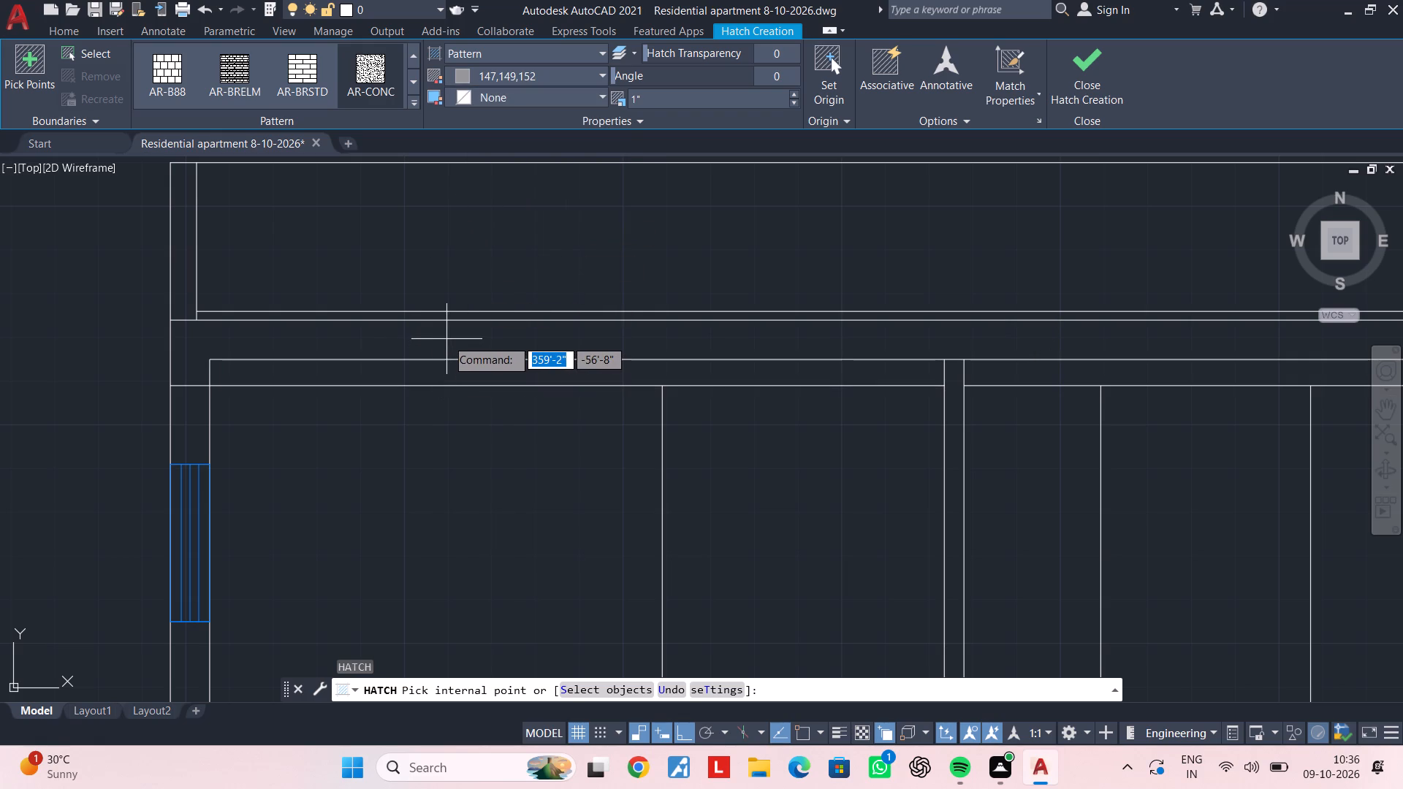
left_click(465, 74)
left_click(501, 103)
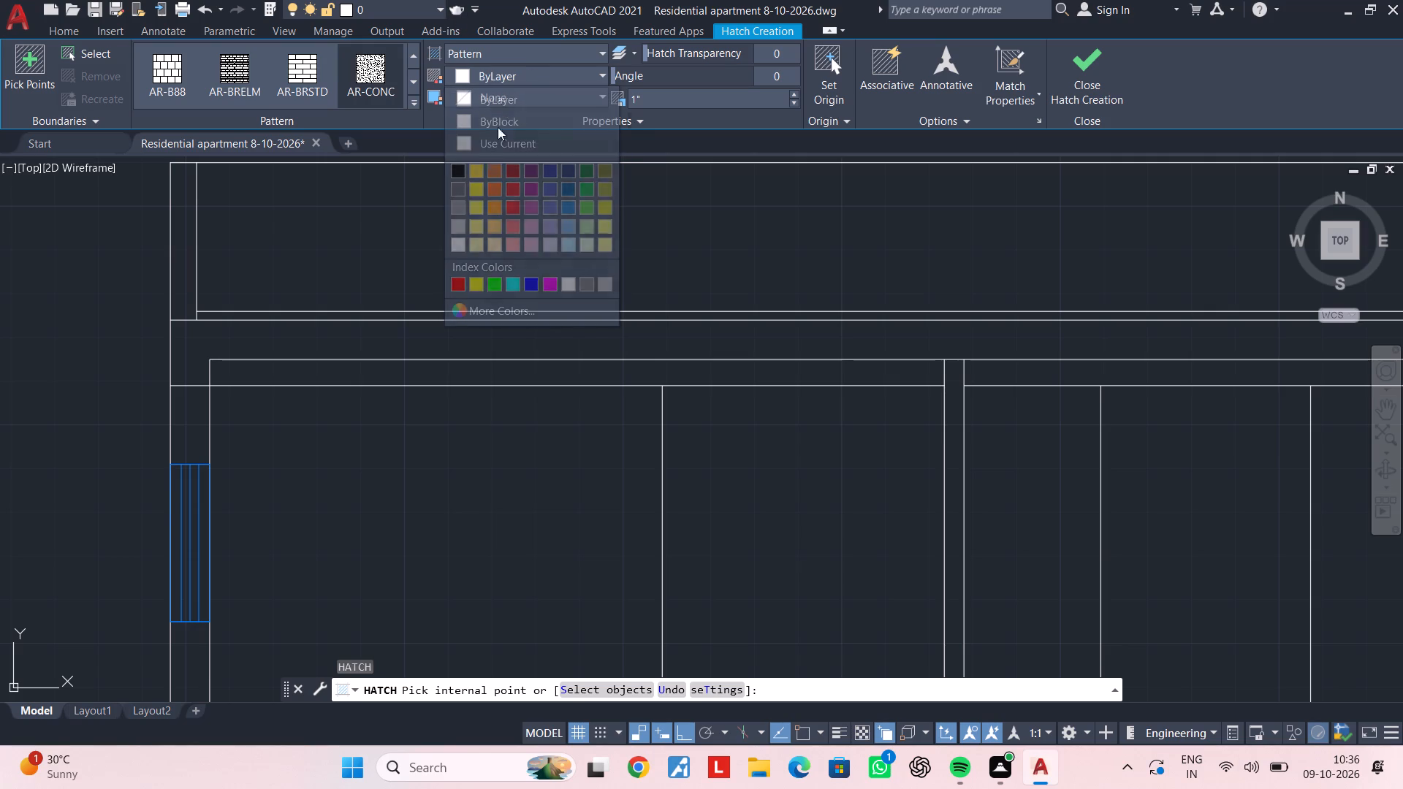
left_click(468, 344)
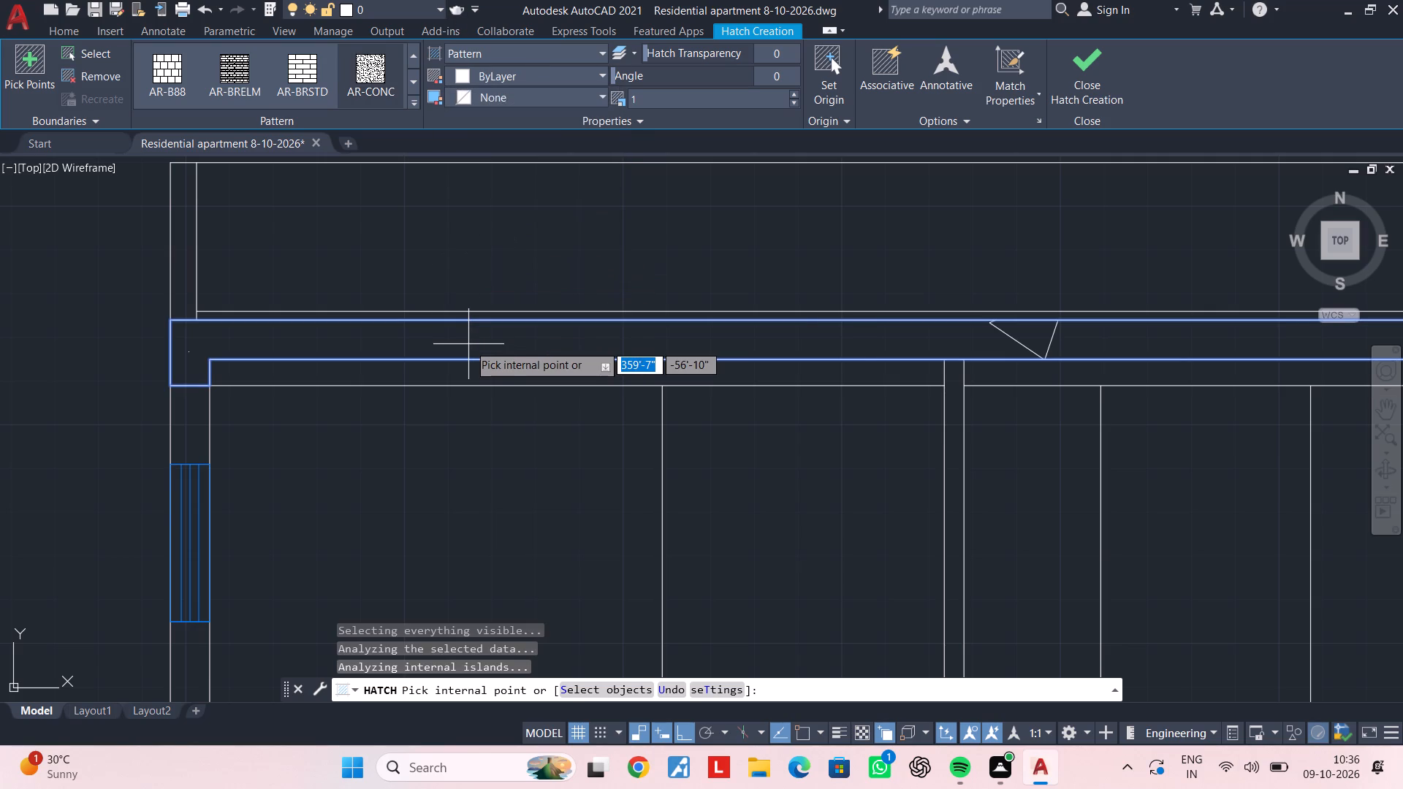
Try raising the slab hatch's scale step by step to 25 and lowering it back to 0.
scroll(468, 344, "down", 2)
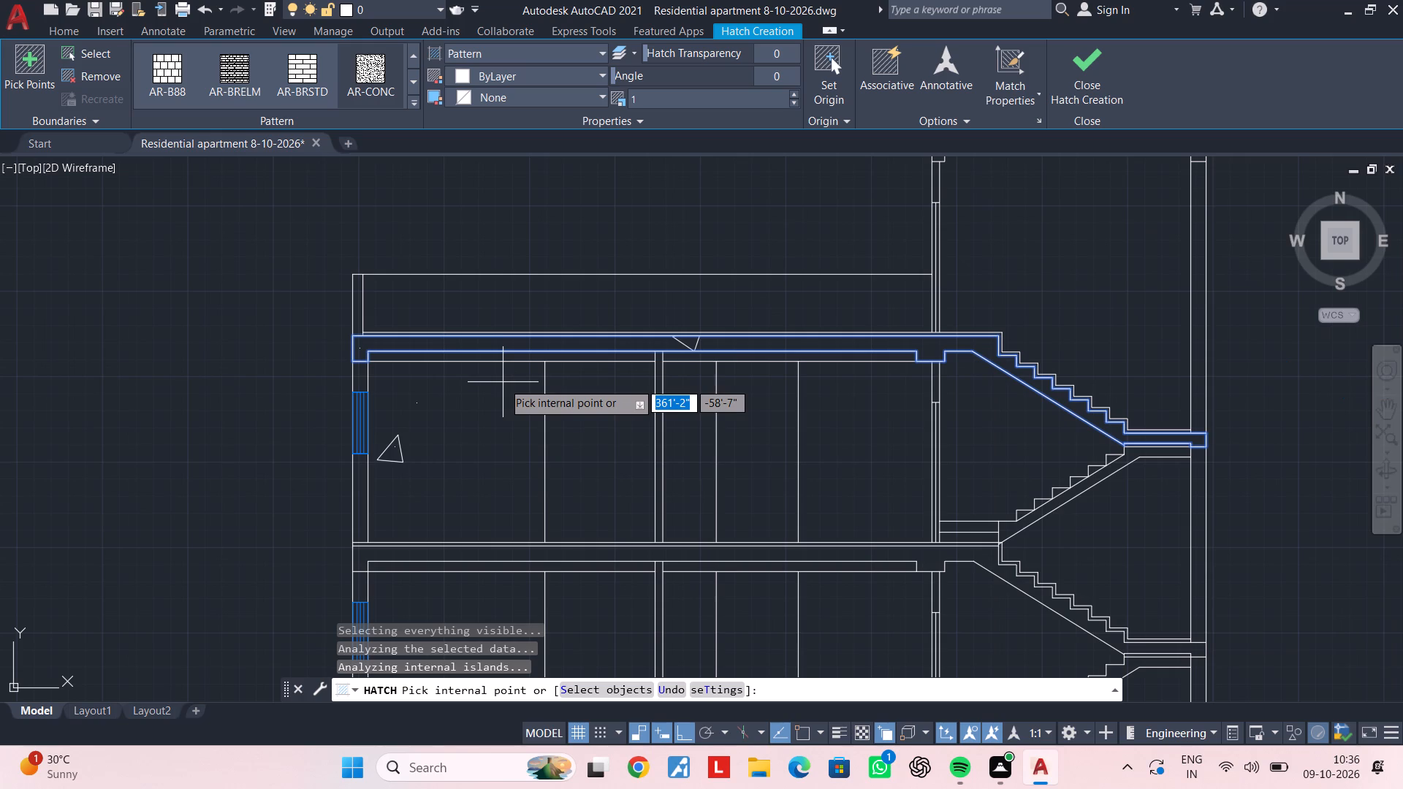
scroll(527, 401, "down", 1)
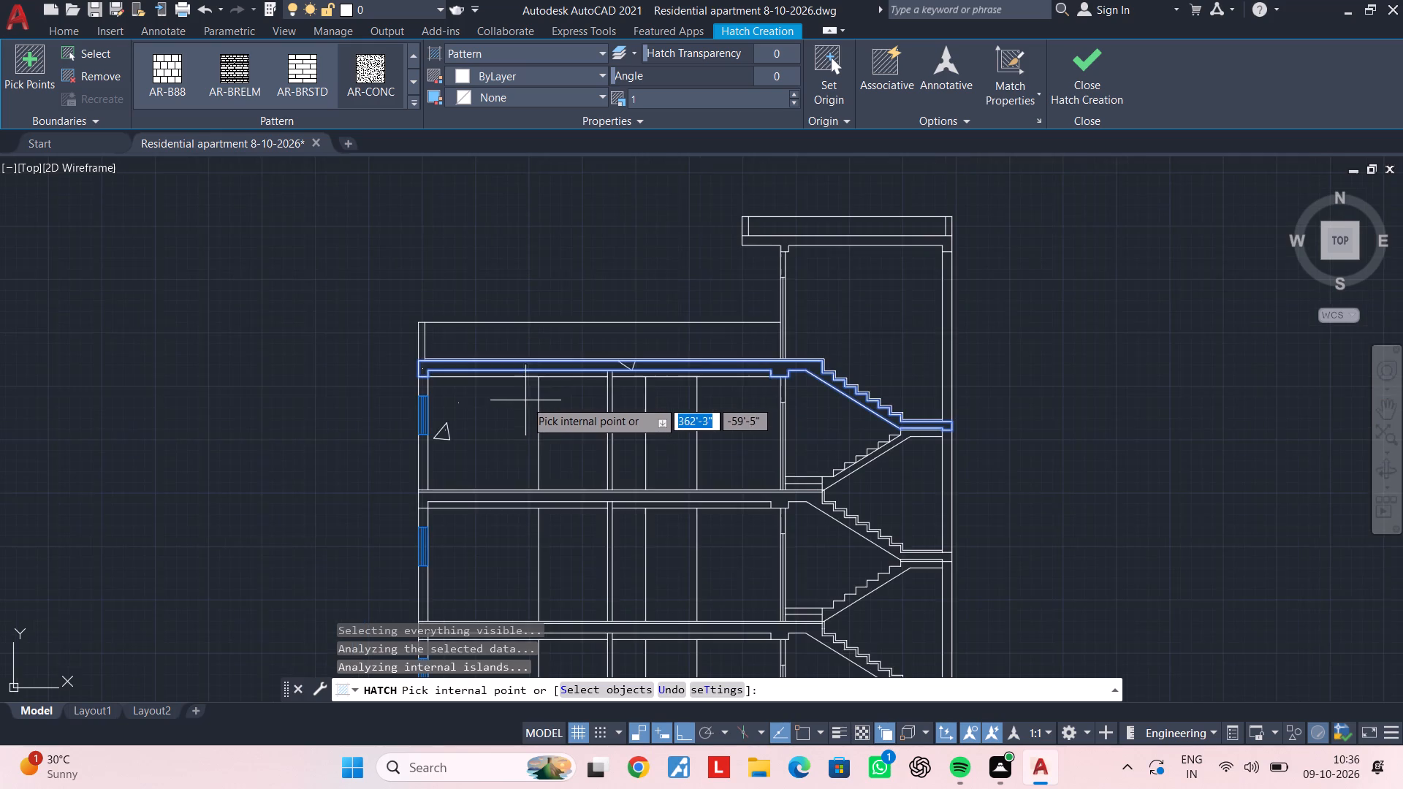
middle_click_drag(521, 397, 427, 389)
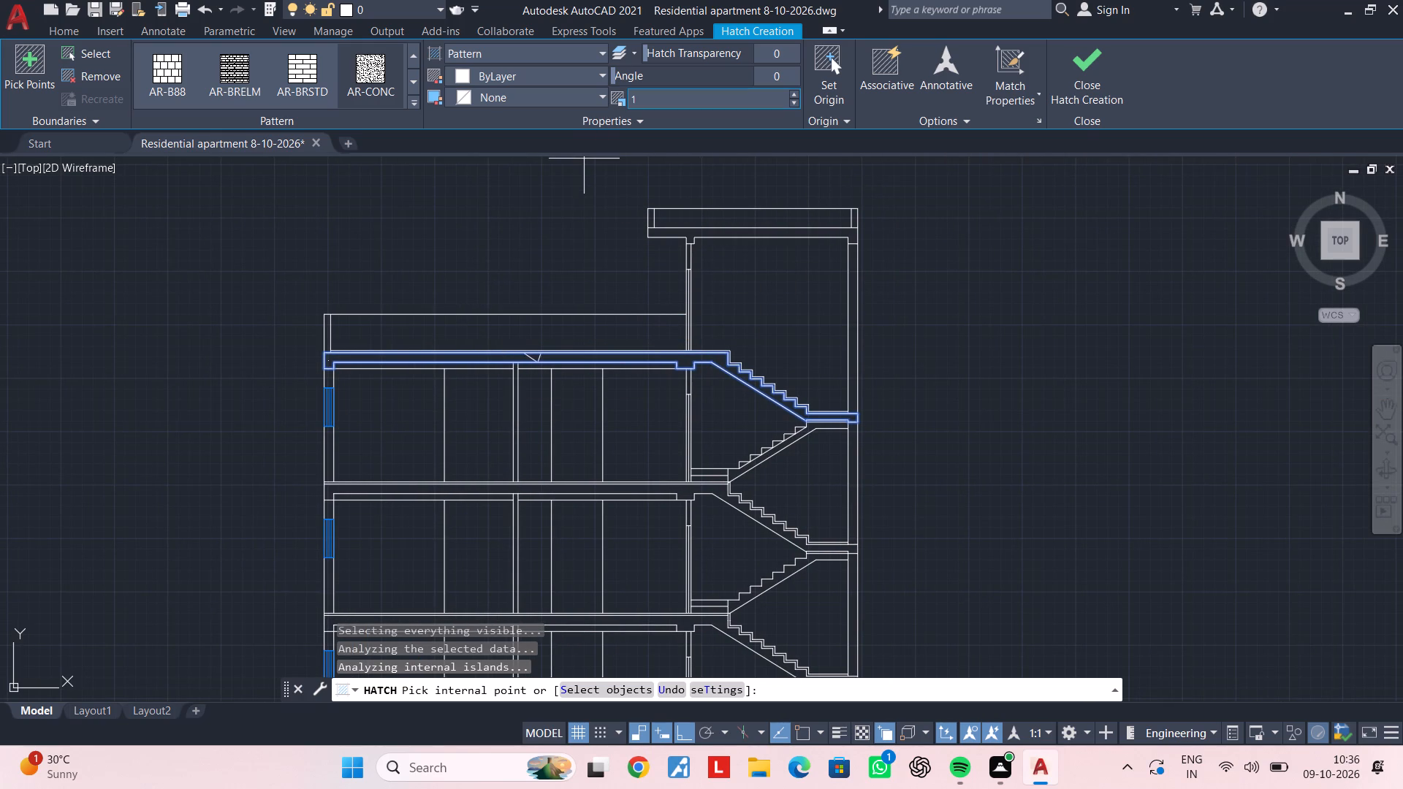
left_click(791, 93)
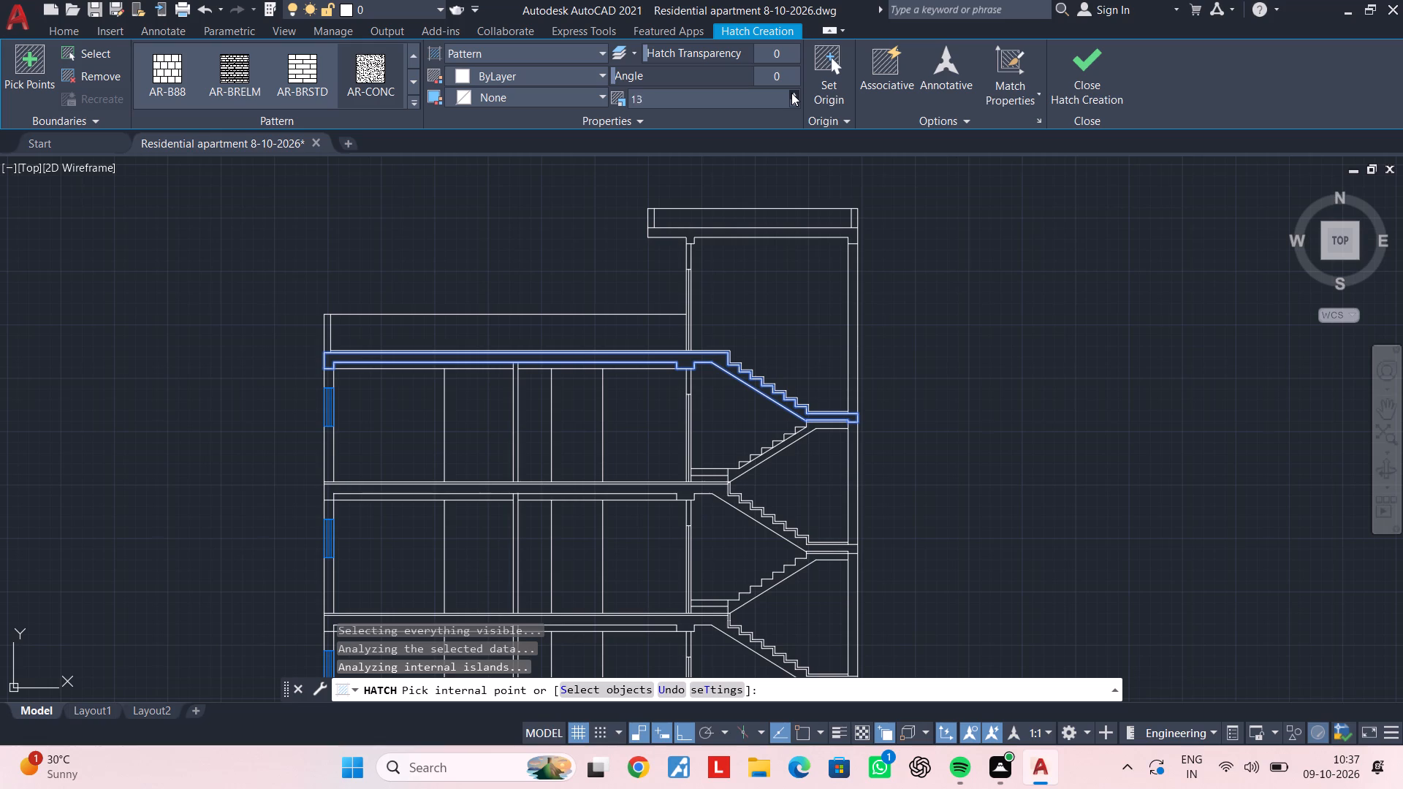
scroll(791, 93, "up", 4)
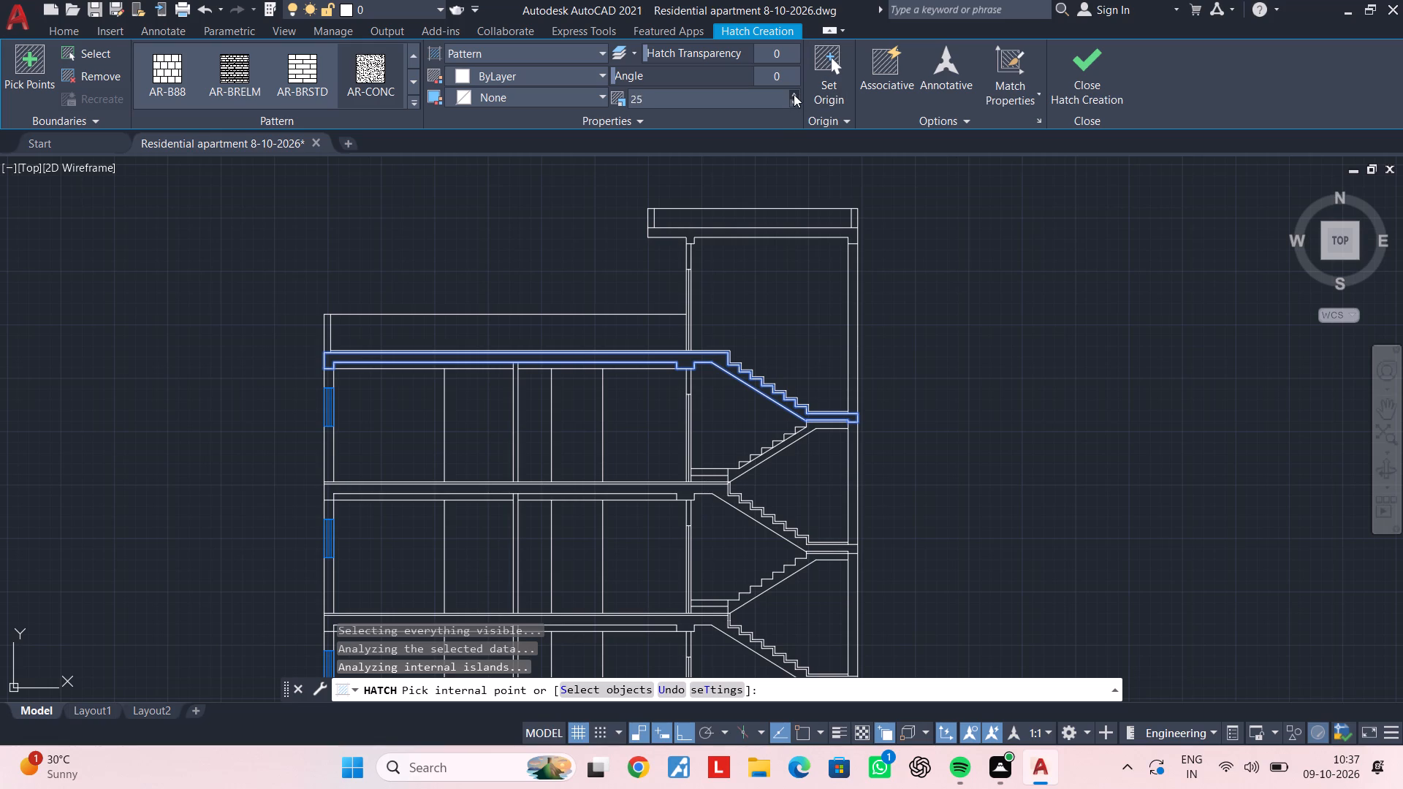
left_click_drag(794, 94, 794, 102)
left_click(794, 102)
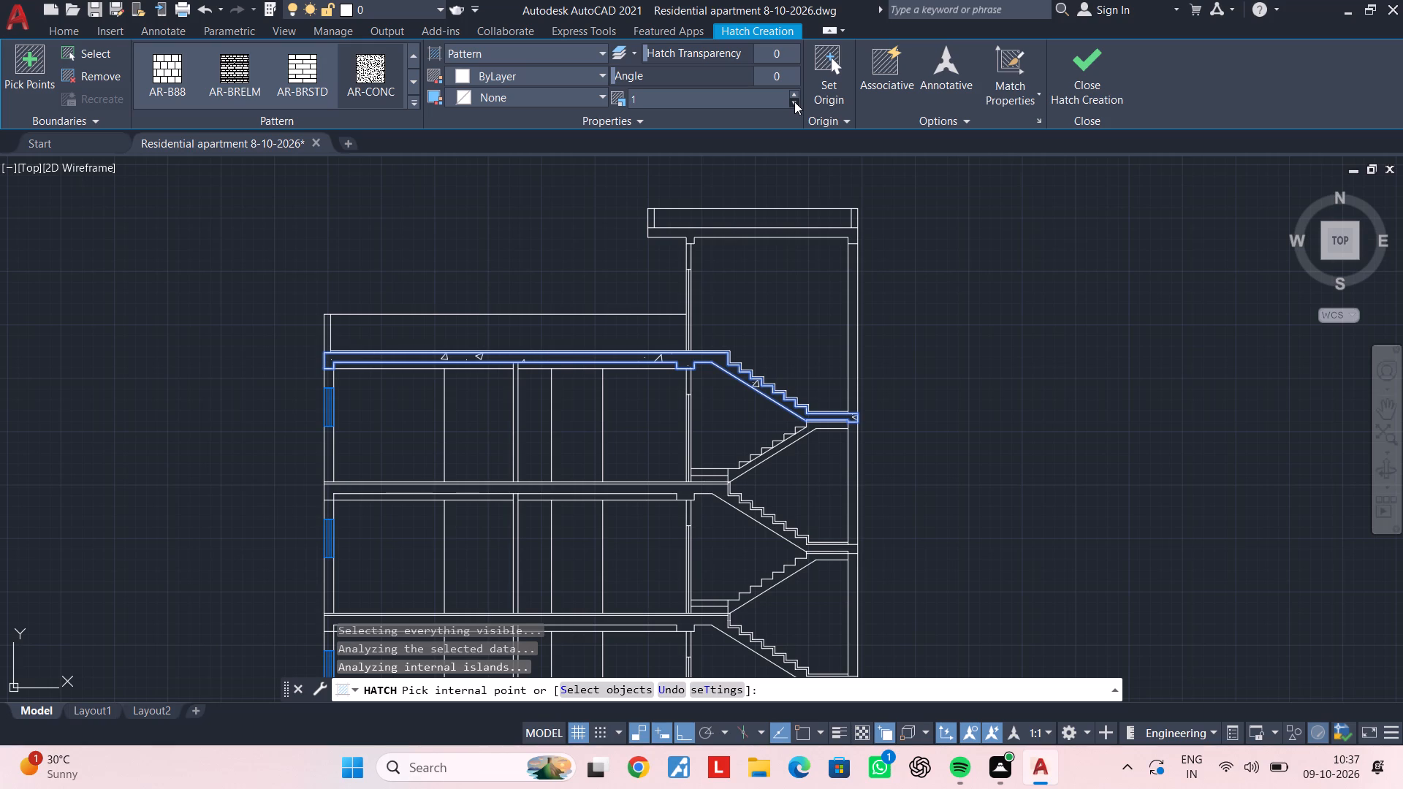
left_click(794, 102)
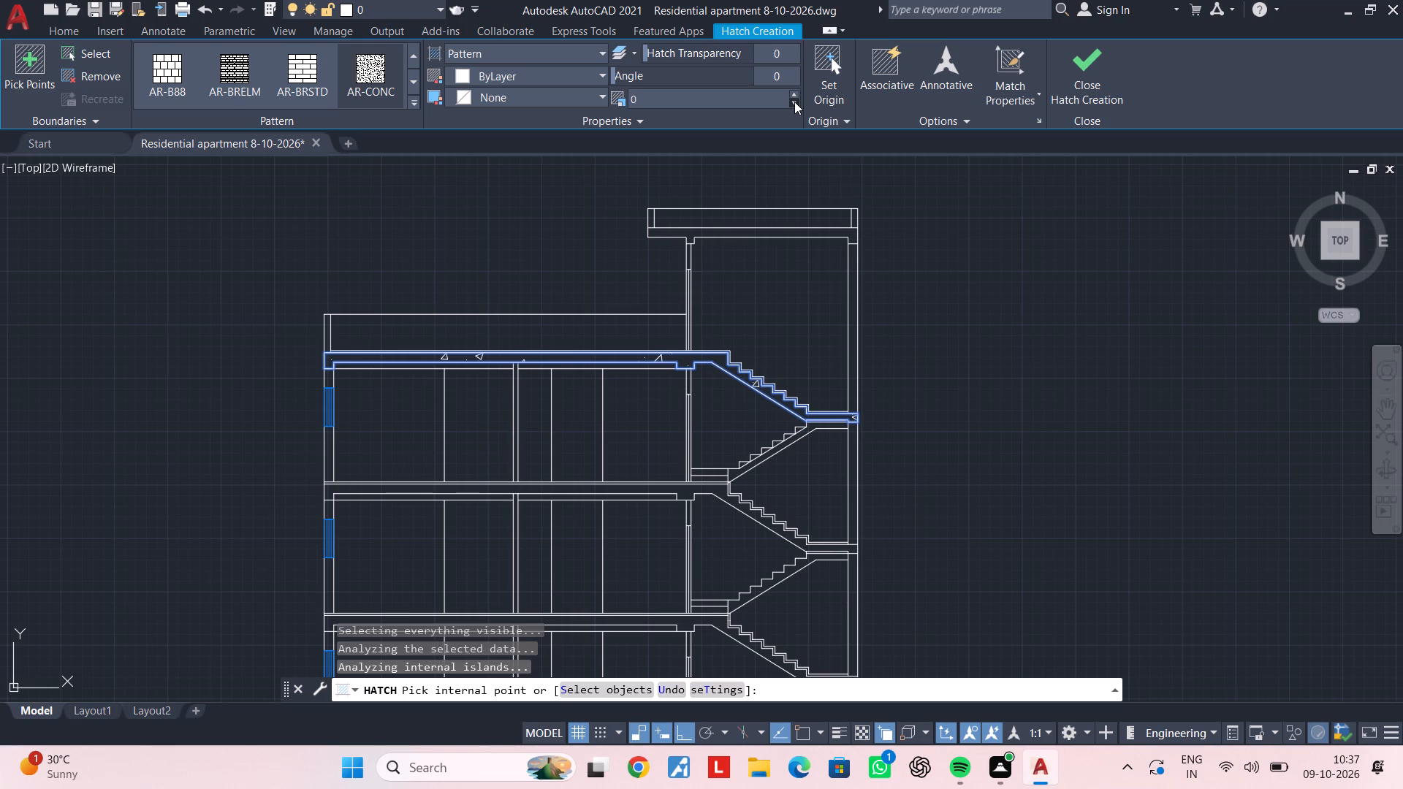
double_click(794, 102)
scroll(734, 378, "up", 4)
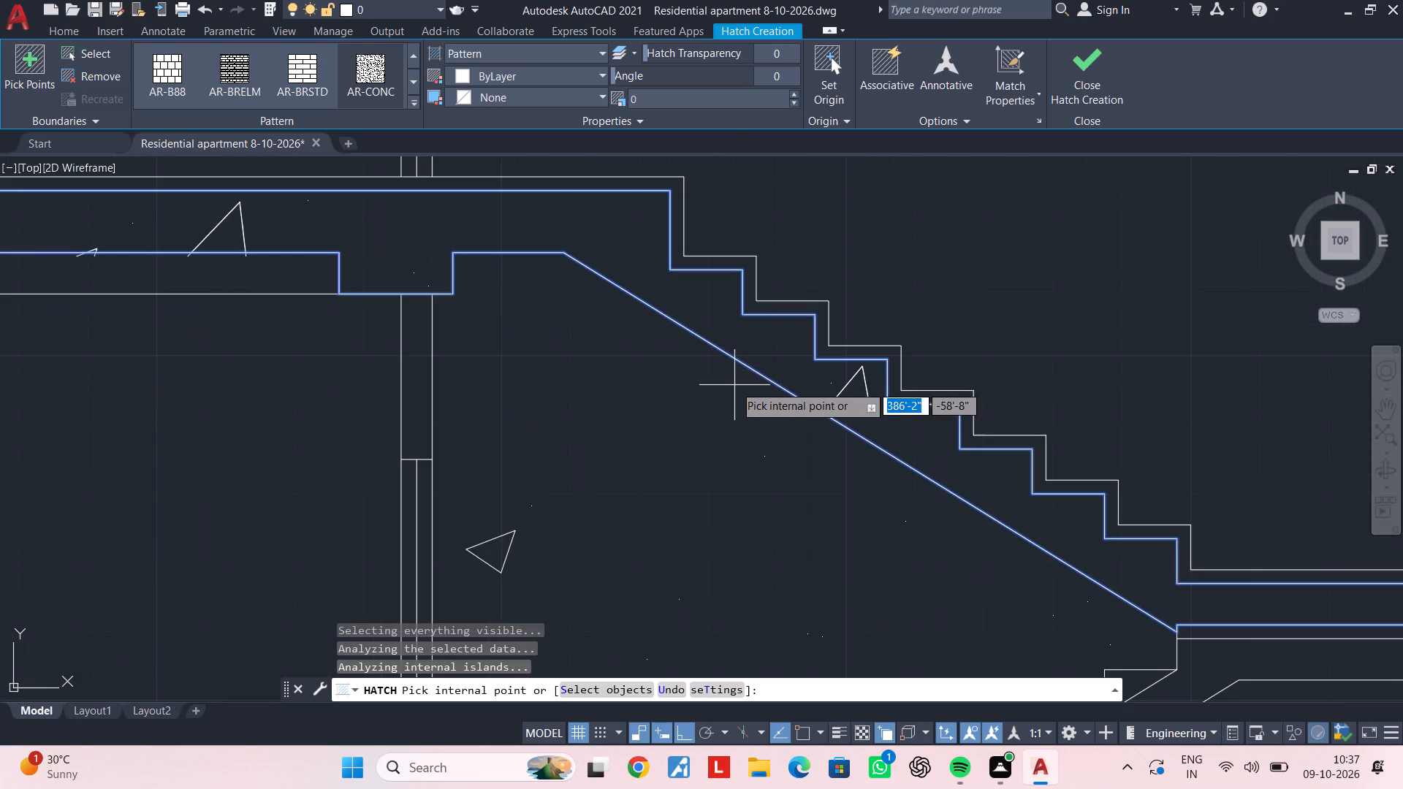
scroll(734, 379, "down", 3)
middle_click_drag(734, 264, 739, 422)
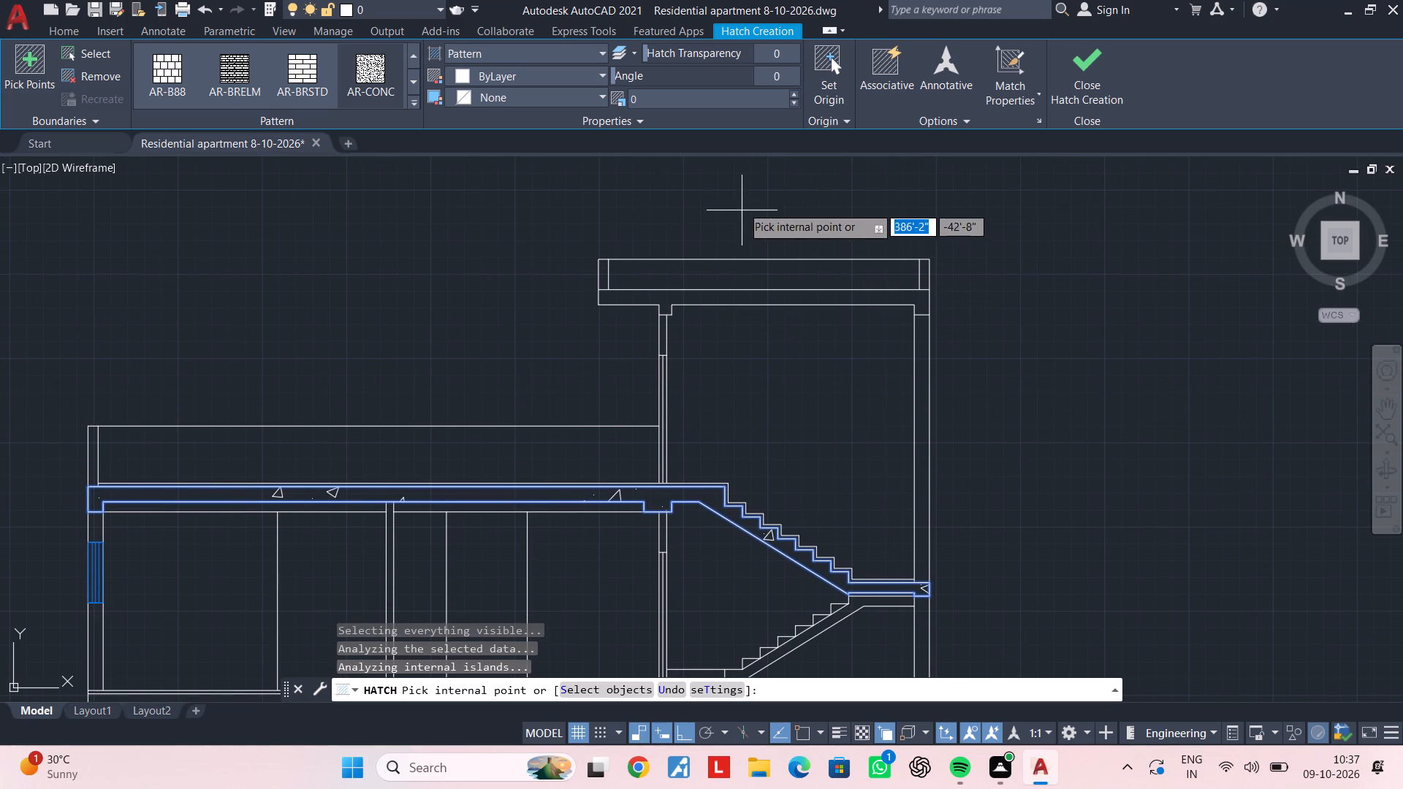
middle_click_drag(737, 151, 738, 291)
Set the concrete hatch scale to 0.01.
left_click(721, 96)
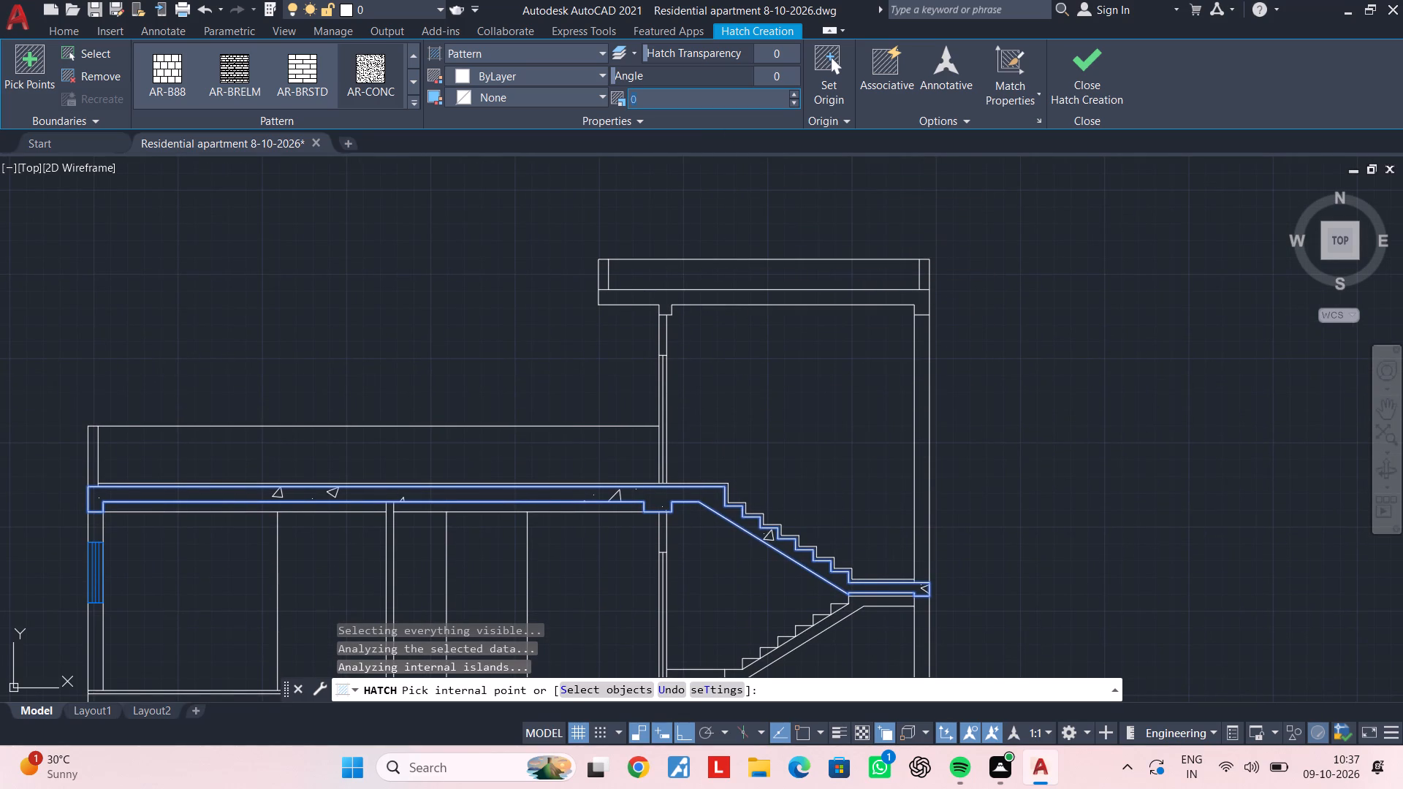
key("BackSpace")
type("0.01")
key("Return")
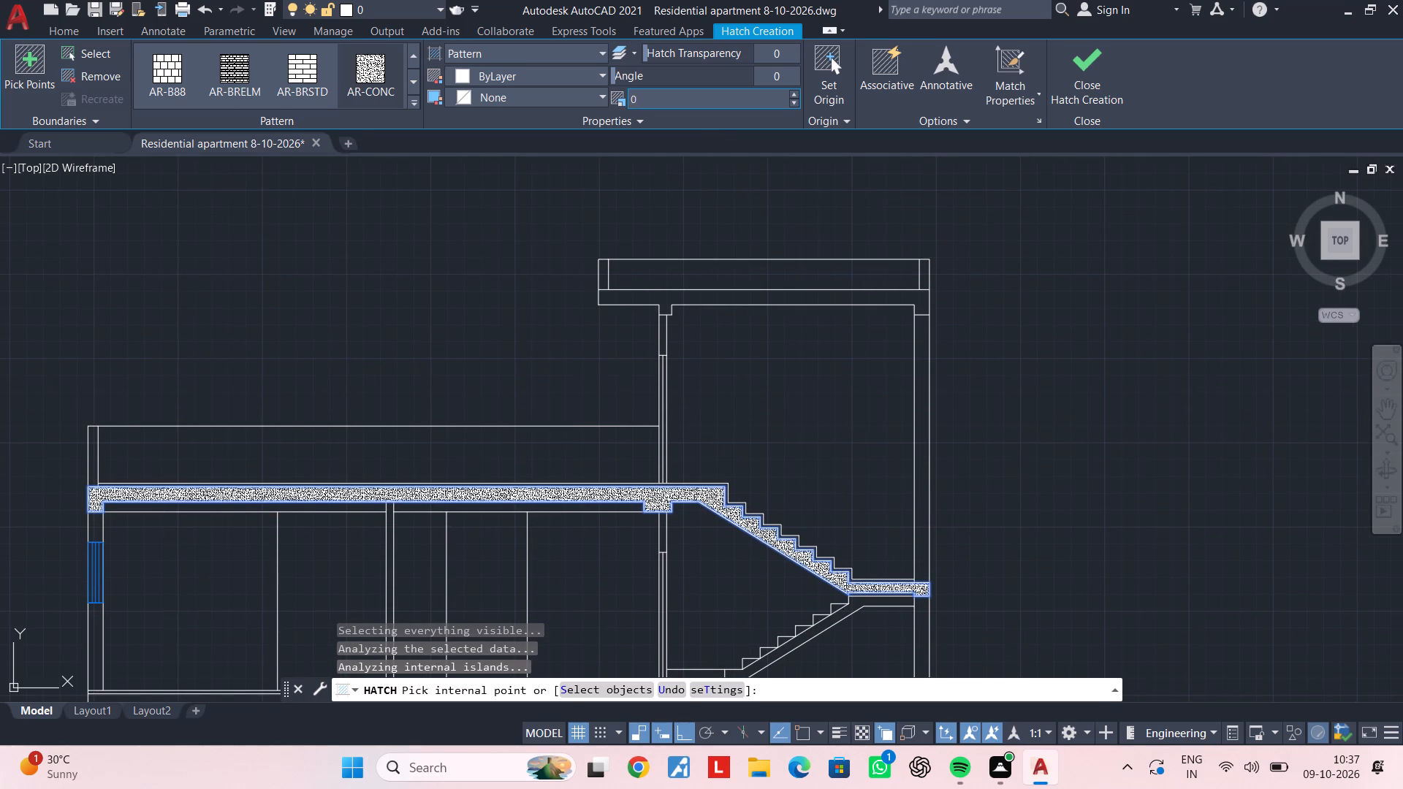
Set the concrete hatch scale to 0.10.
left_click(721, 96)
key("BackSpace")
type("0.10")
key("Return")
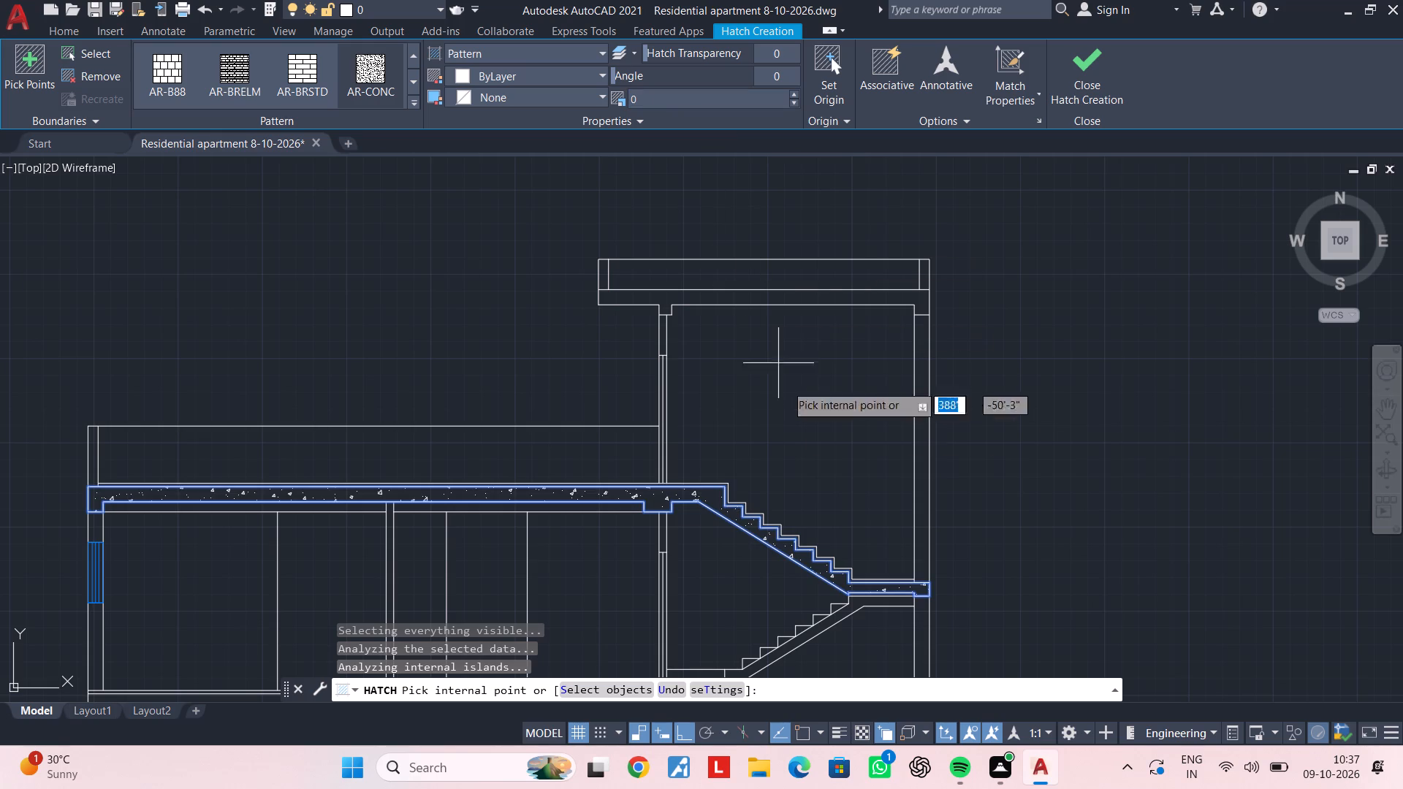
Add the next two floor slabs below, with their adjoining stair flights, to the AR-CONC hatch.
scroll(638, 502, "up", 4)
scroll(650, 508, "down", 5)
middle_click_drag(683, 477, 704, 432)
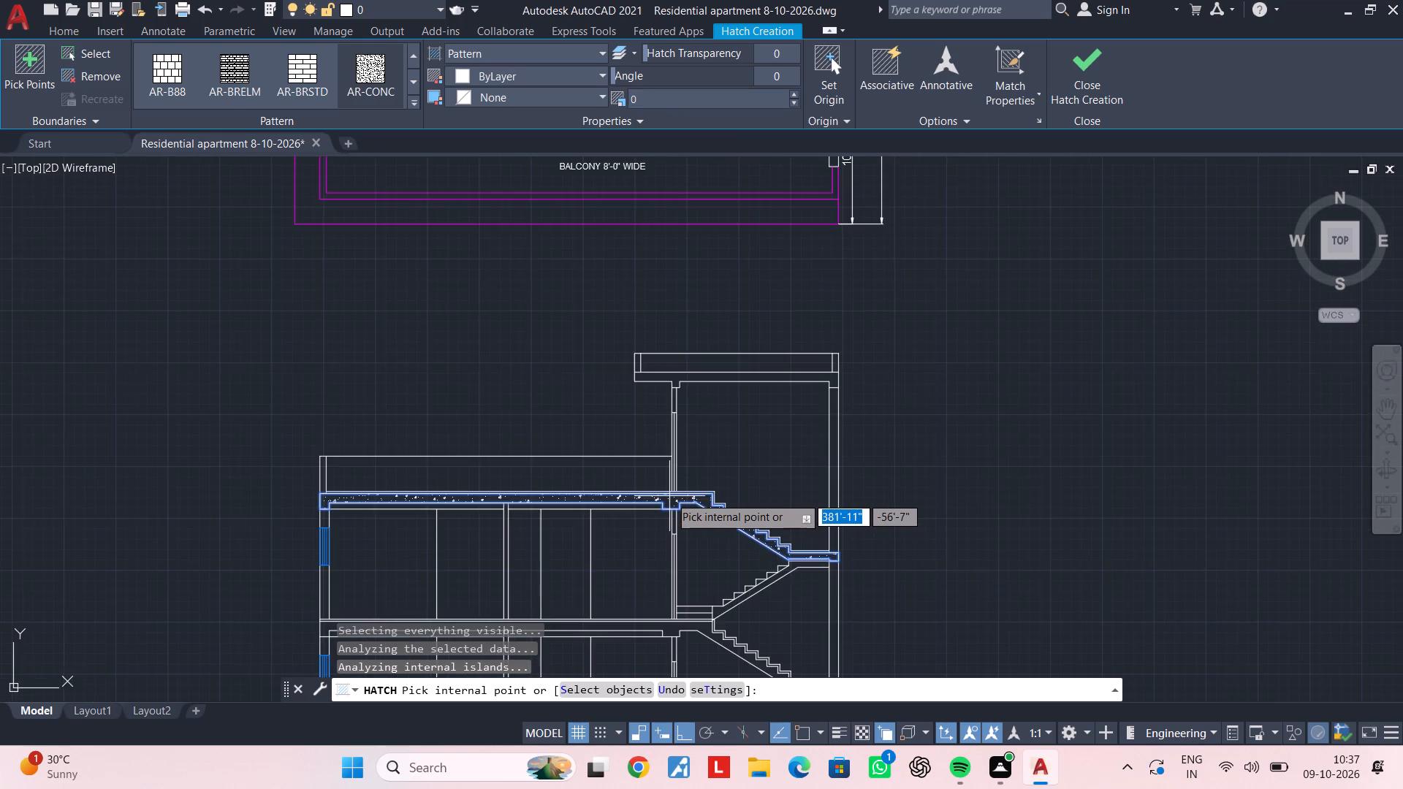
middle_click_drag(704, 432, 753, 234)
scroll(742, 373, "up", 3)
left_click(735, 381)
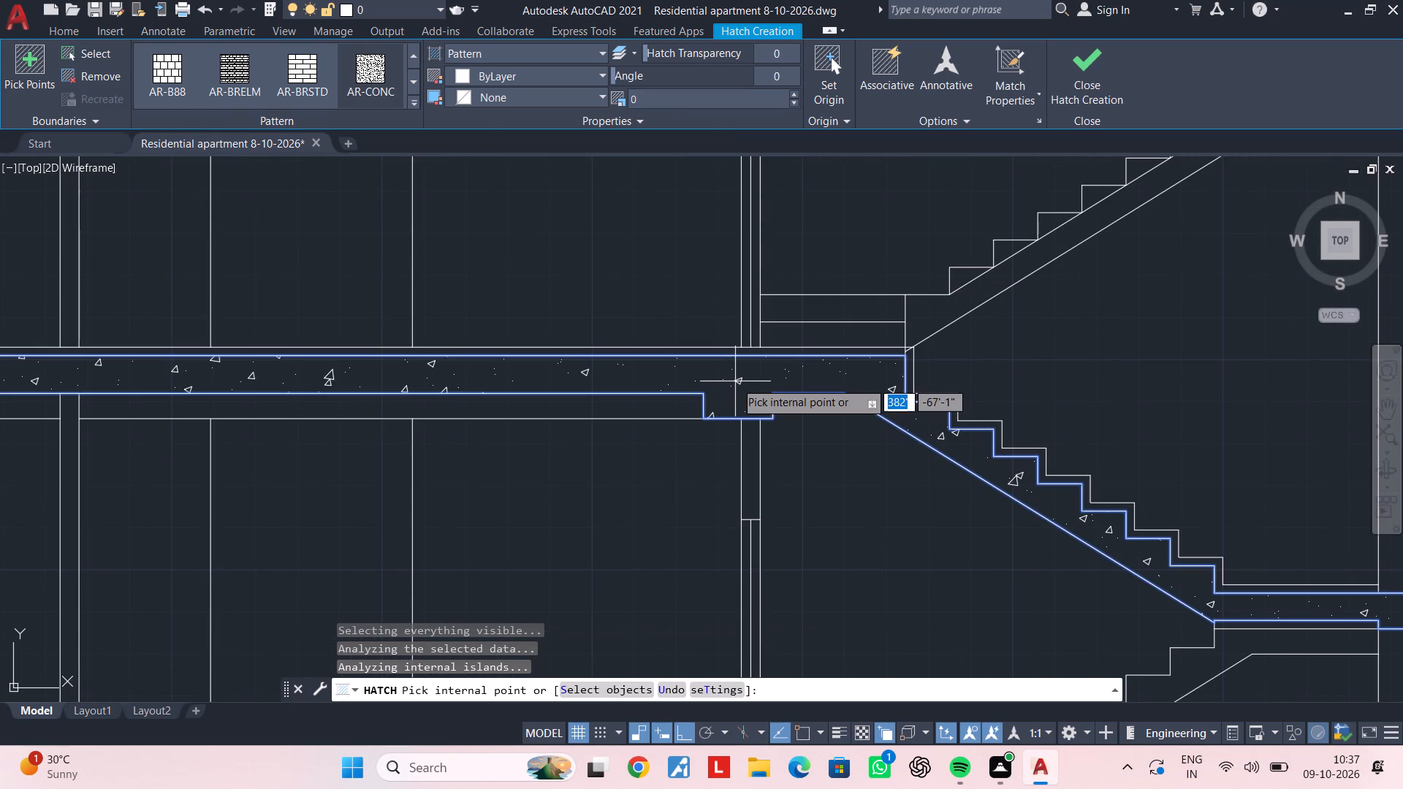
scroll(735, 381, "down", 4)
middle_click_drag(735, 381, 751, 309)
middle_click_drag(780, 452, 832, 262)
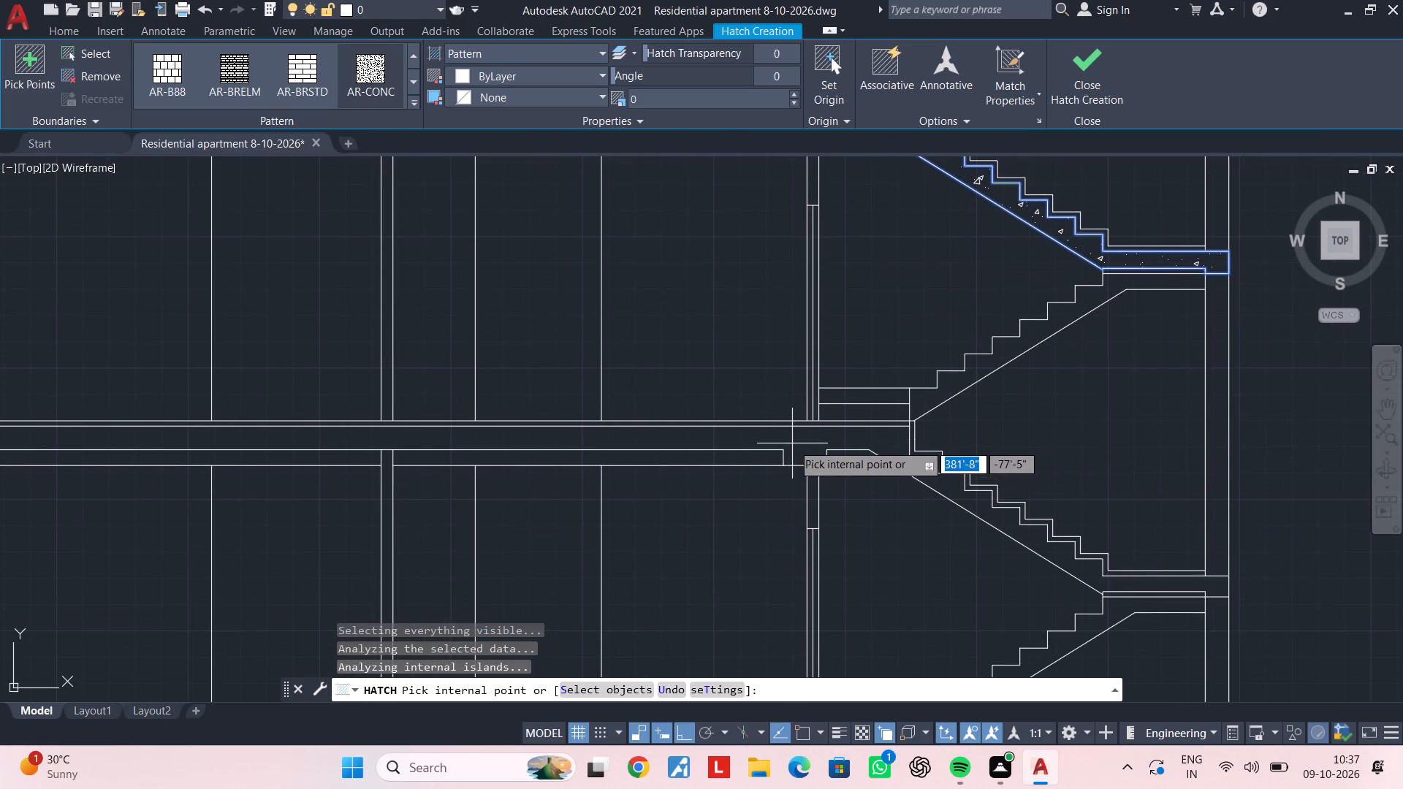
left_click(792, 443)
Add the two lowest suspended floor slabs, including the one above the ground floor, with their stair flights to the hatch.
scroll(798, 454, "down", 3)
middle_click_drag(798, 452, 796, 253)
scroll(788, 316, "up", 3)
left_click(803, 355)
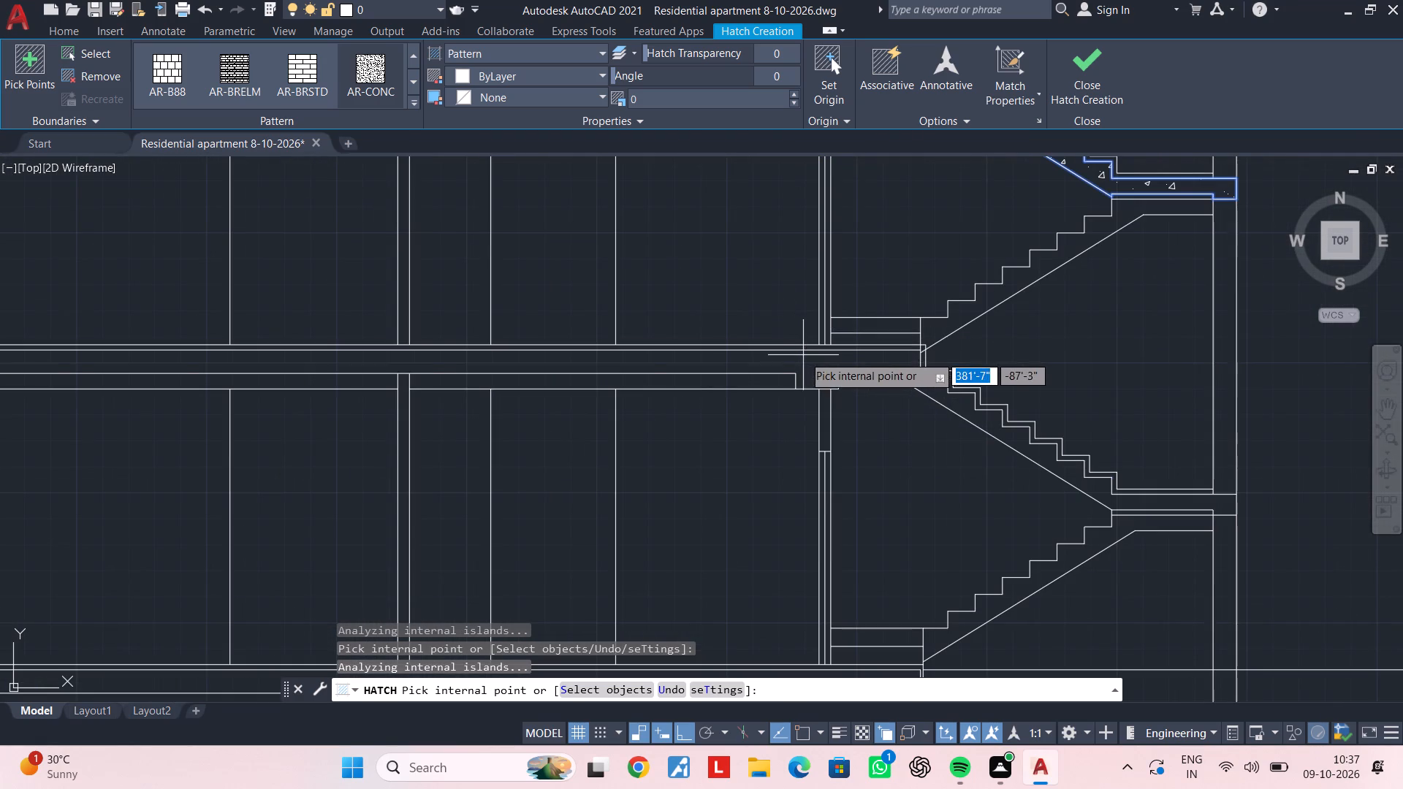
scroll(811, 381, "down", 2)
middle_click_drag(813, 381, 808, 270)
scroll(815, 384, "up", 3)
left_click(799, 397)
Add the base slab band beneath the ground floor to the concrete hatch.
scroll(800, 397, "down", 3)
middle_click_drag(802, 400, 805, 262)
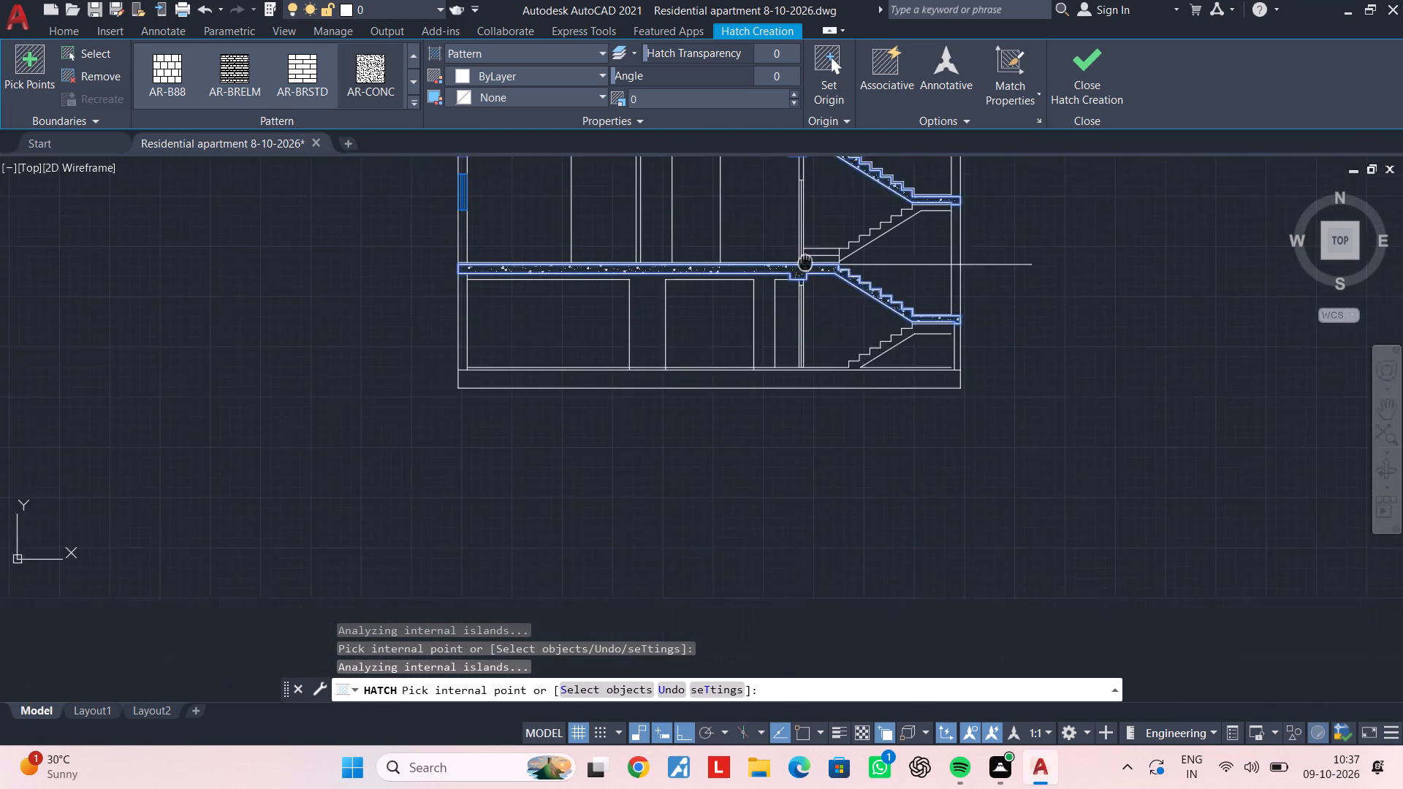
middle_click_drag(805, 262, 805, 232)
scroll(805, 331, "up", 2)
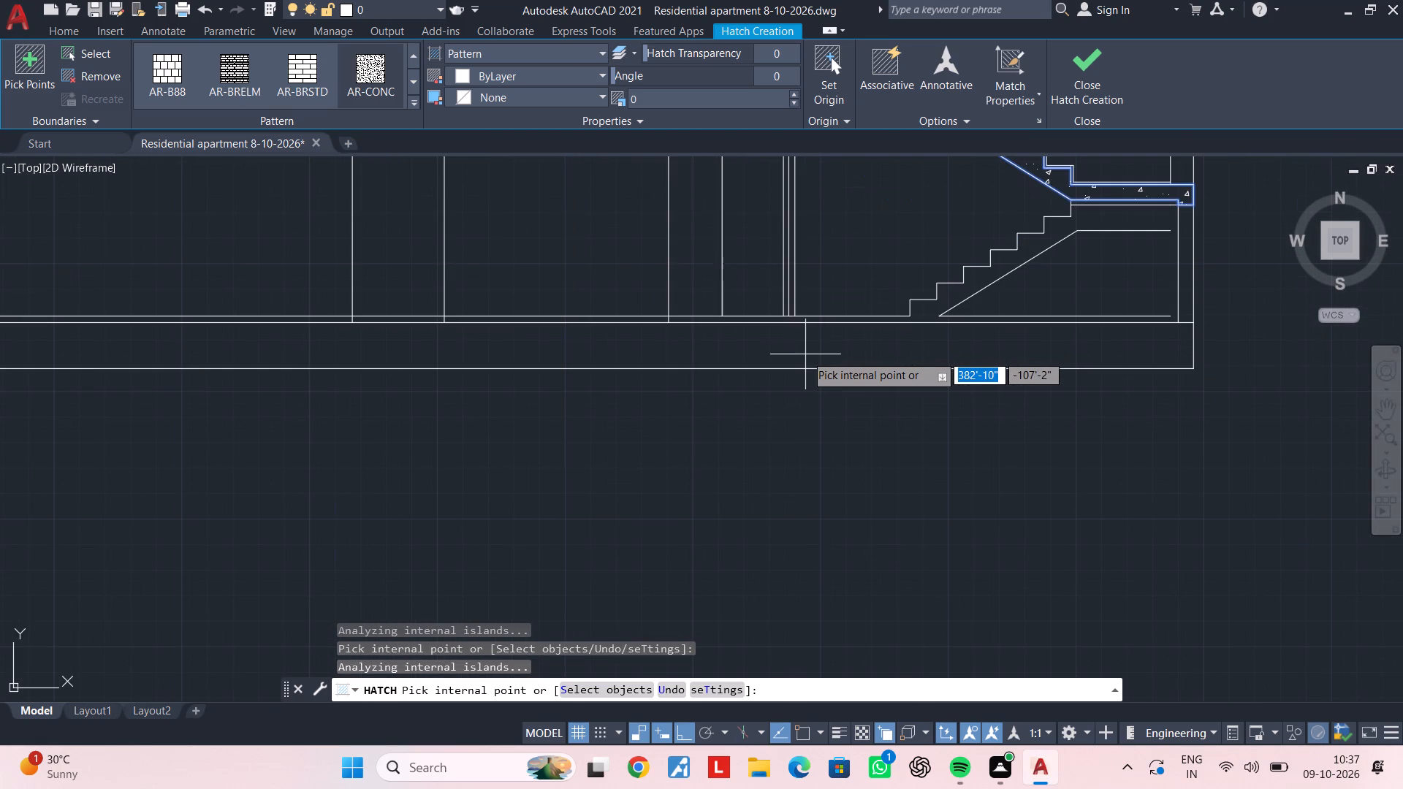
left_click(805, 354)
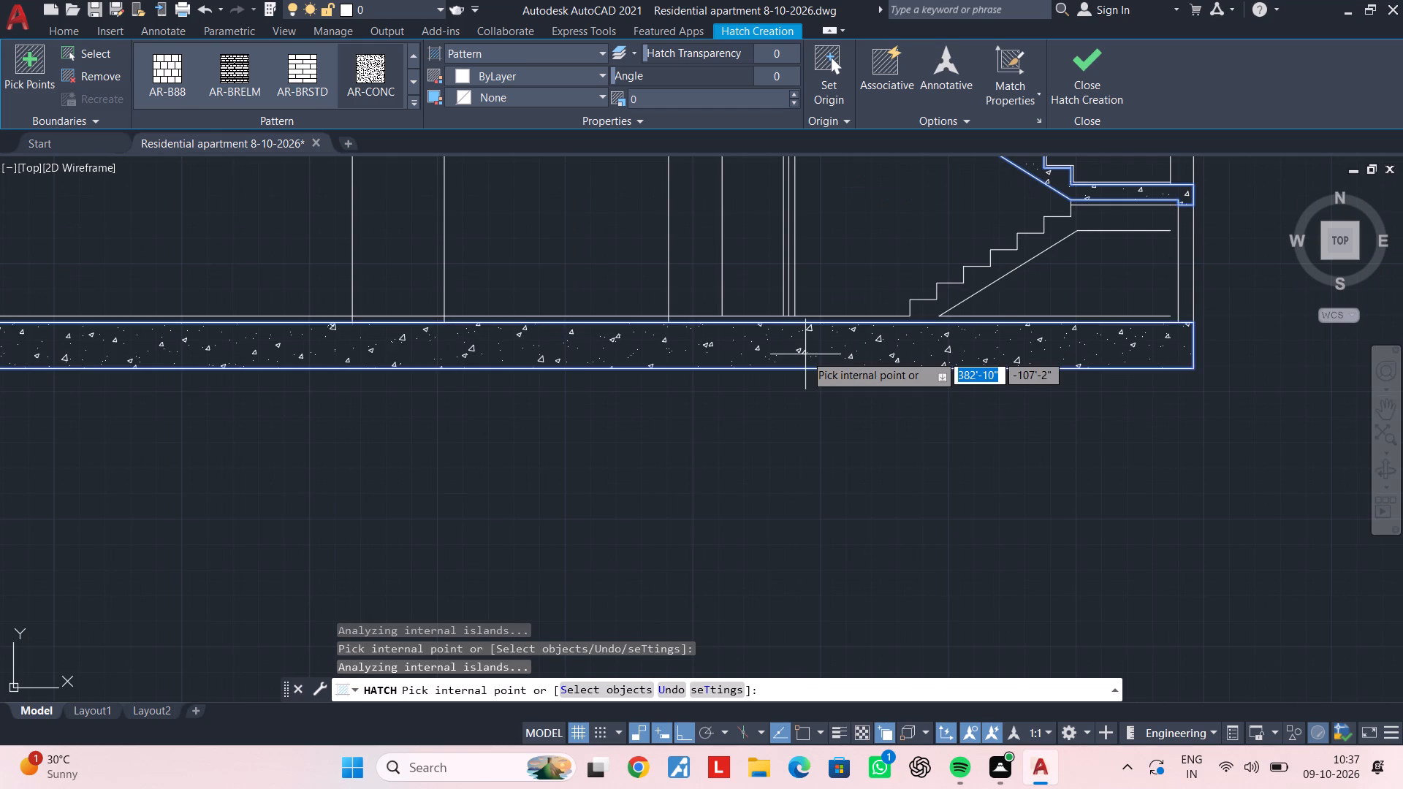
Add the roof slab over the stair tower, with its beam drops, to the concrete hatch.
scroll(805, 354, "down", 3)
middle_click_drag(824, 320, 792, 480)
scroll(598, 471, "up", 3)
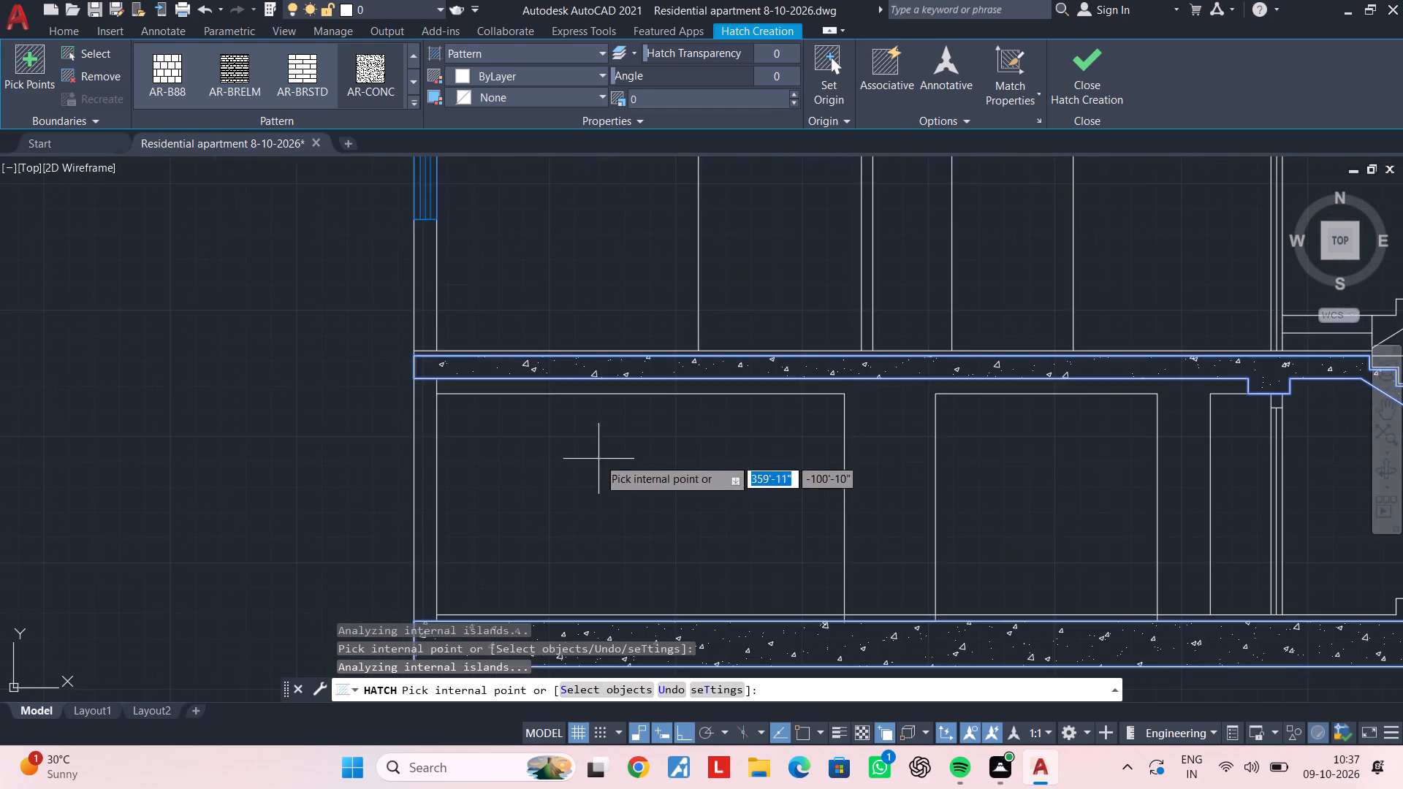
scroll(598, 457, "down", 2)
middle_click_drag(599, 457, 594, 513)
scroll(559, 469, "up", 3)
scroll(567, 465, "down", 3)
middle_click_drag(658, 410, 556, 533)
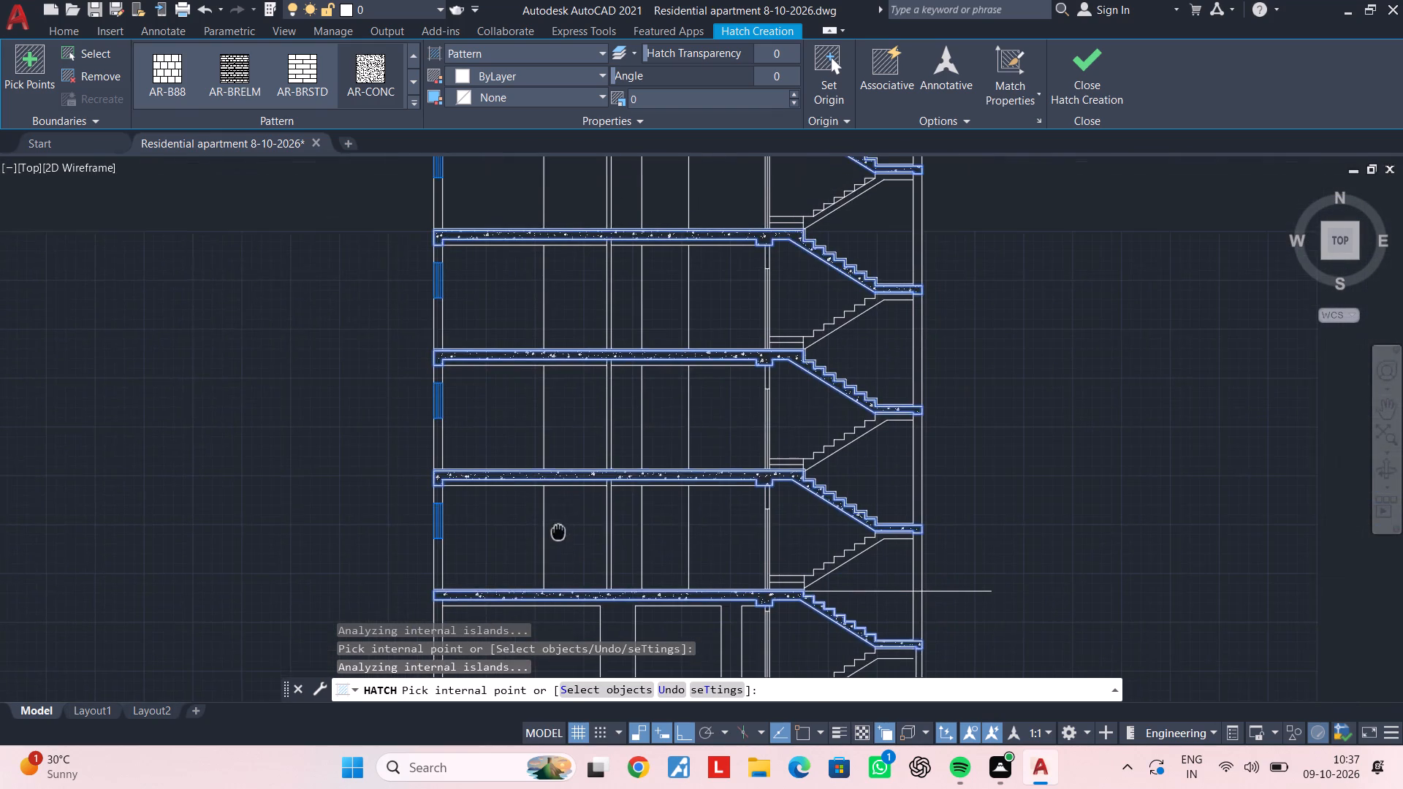
middle_click_drag(556, 533, 555, 533)
middle_click_drag(682, 408, 584, 531)
middle_click_drag(843, 305, 840, 532)
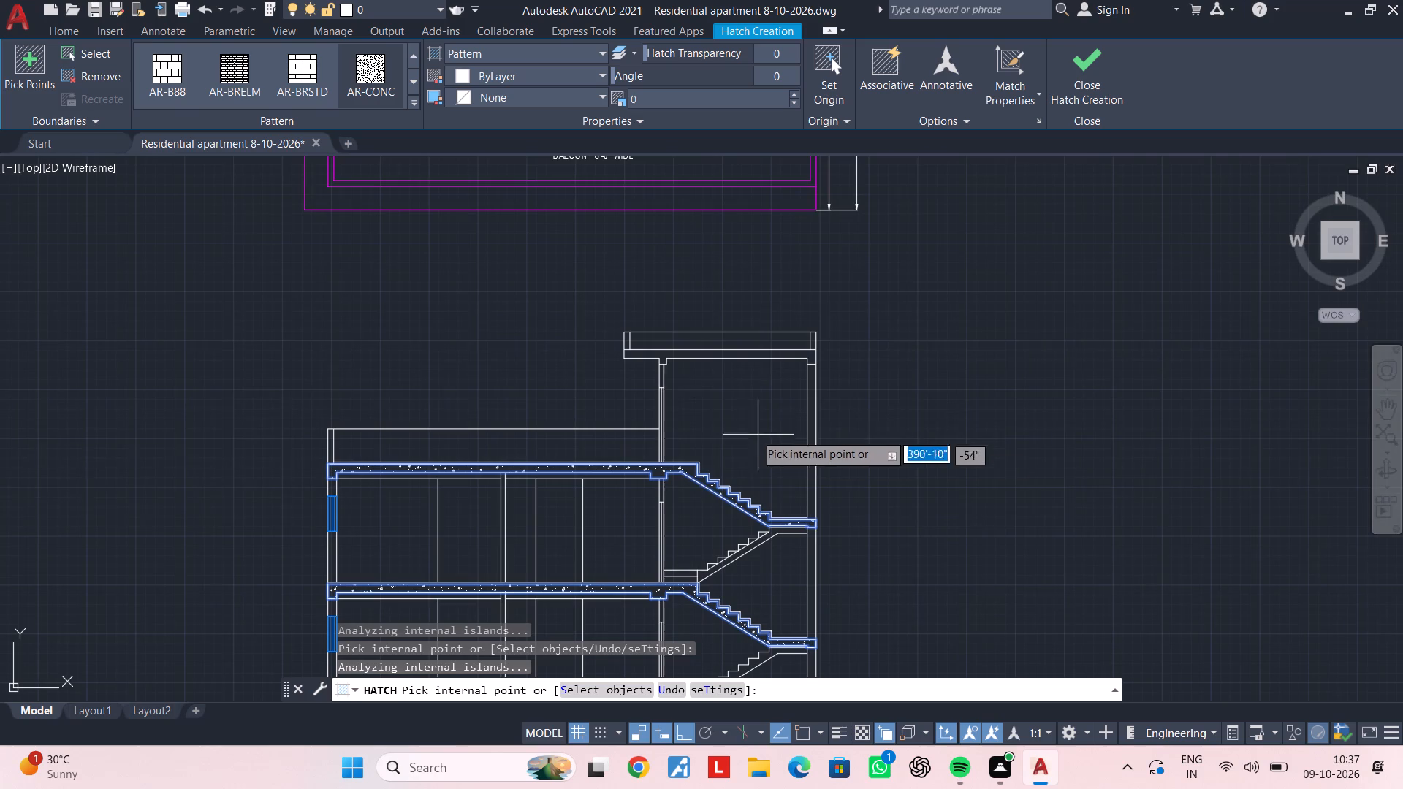
scroll(739, 355, "up", 2)
left_click(739, 355)
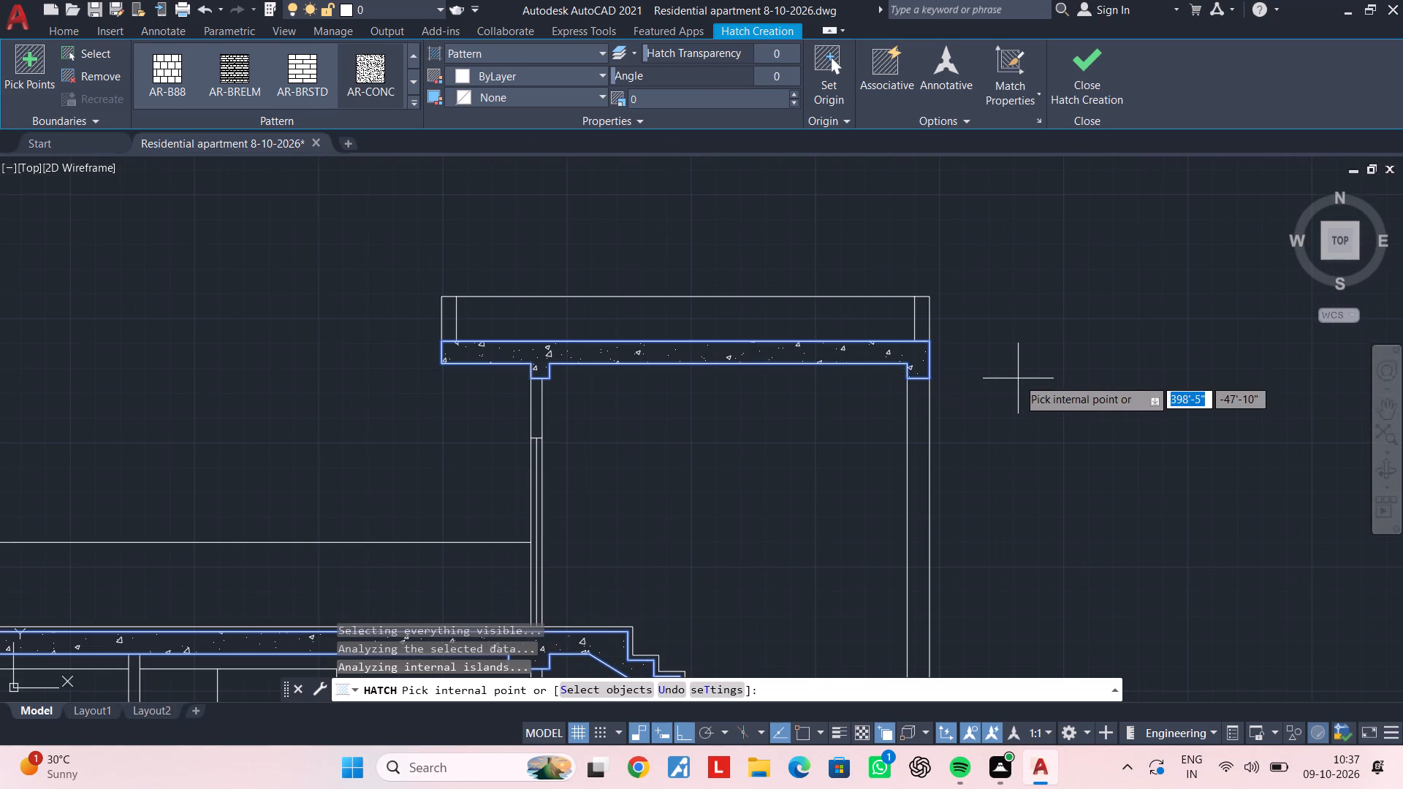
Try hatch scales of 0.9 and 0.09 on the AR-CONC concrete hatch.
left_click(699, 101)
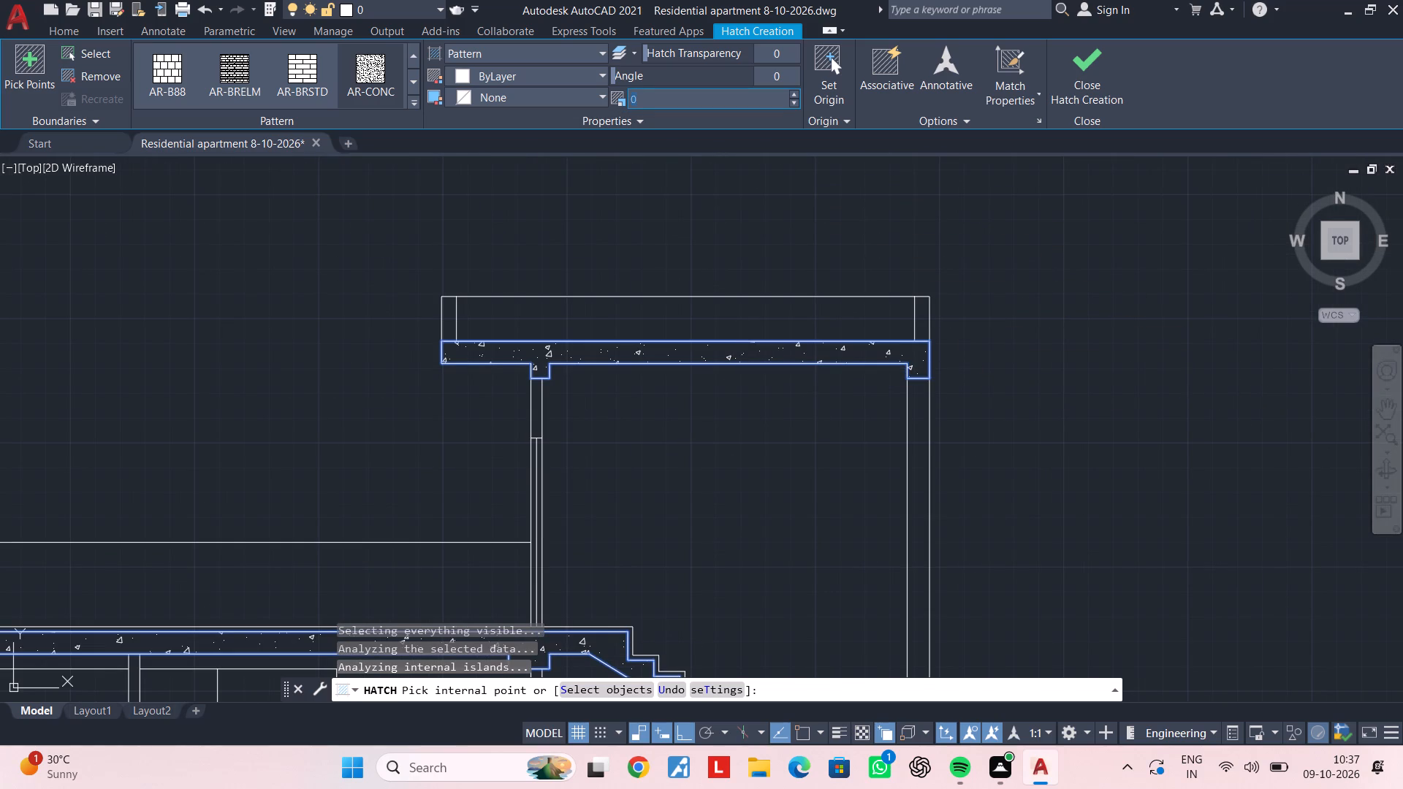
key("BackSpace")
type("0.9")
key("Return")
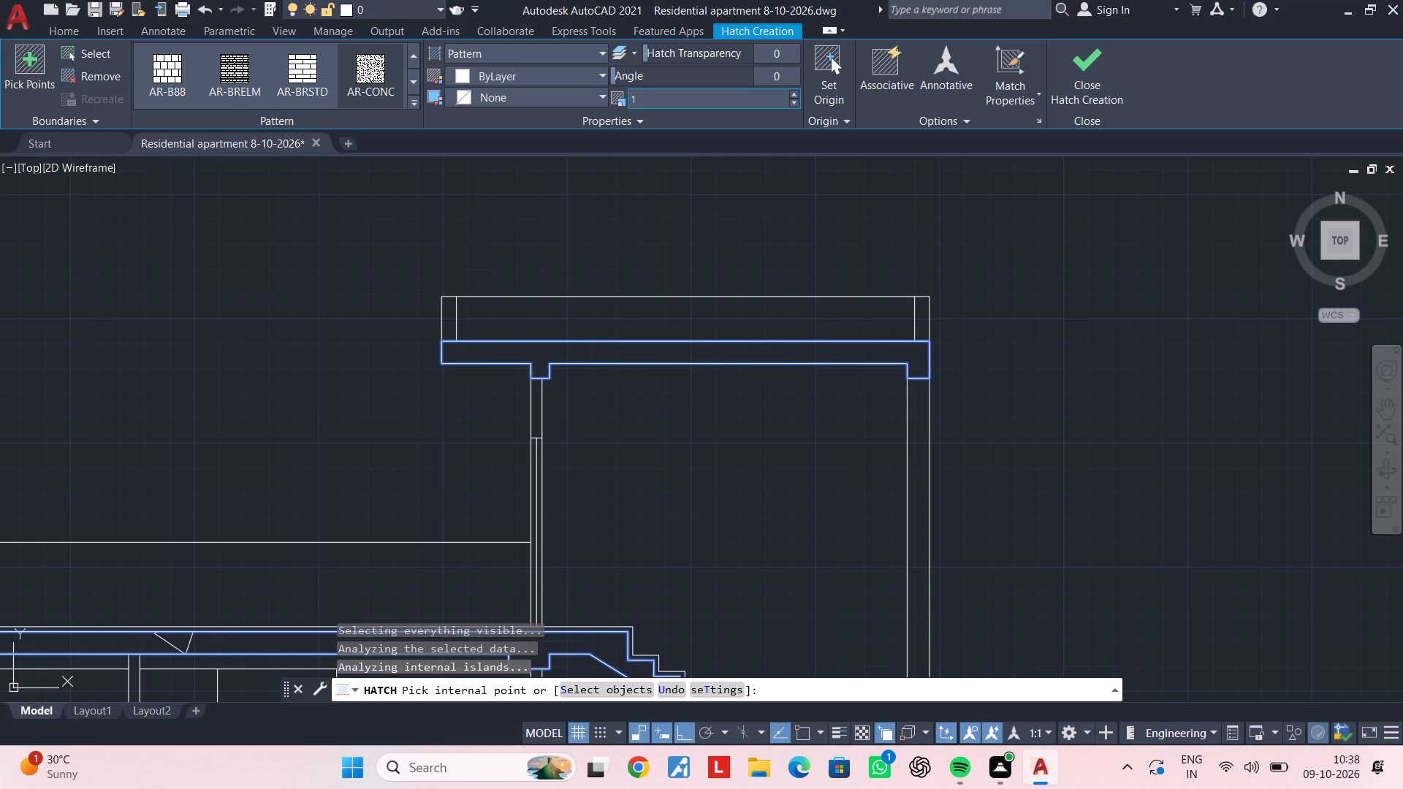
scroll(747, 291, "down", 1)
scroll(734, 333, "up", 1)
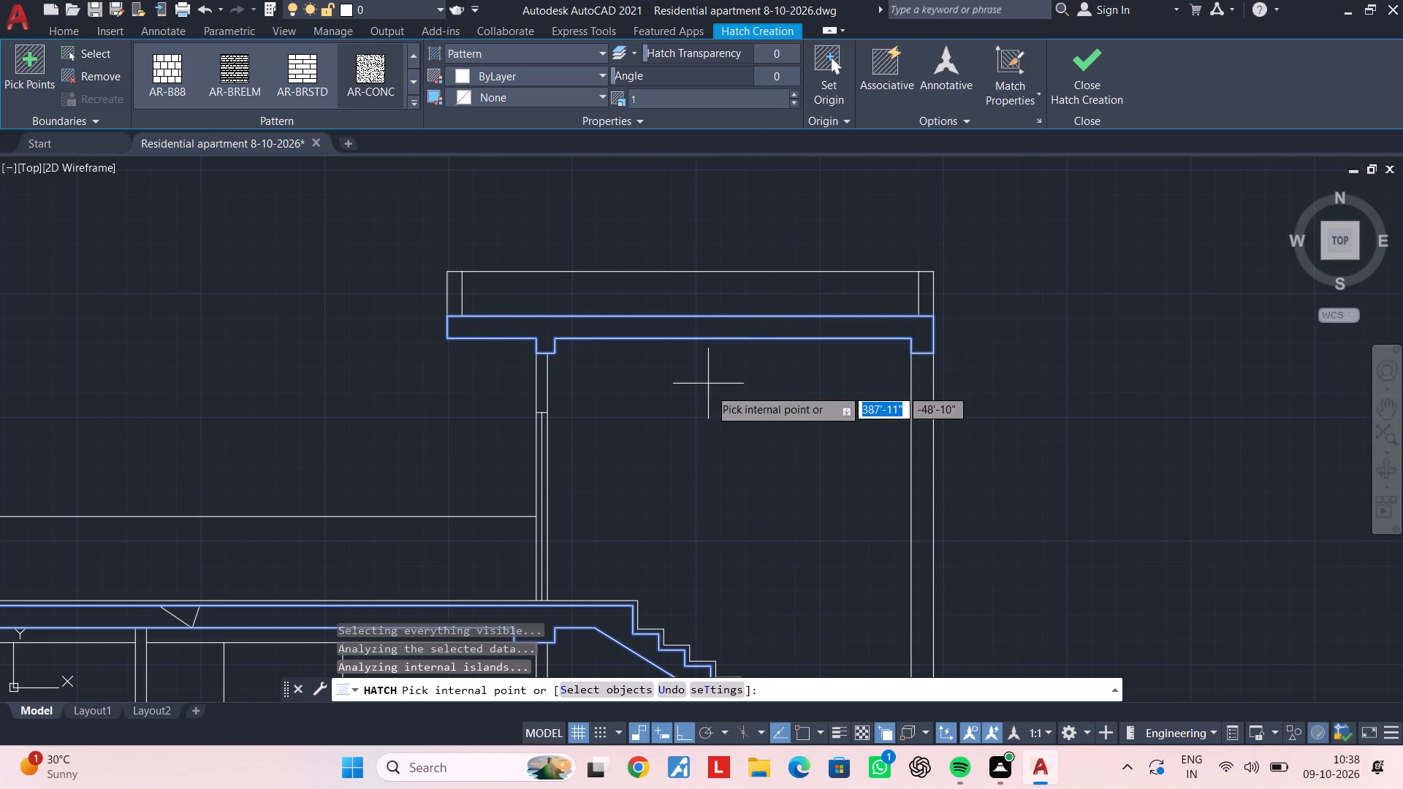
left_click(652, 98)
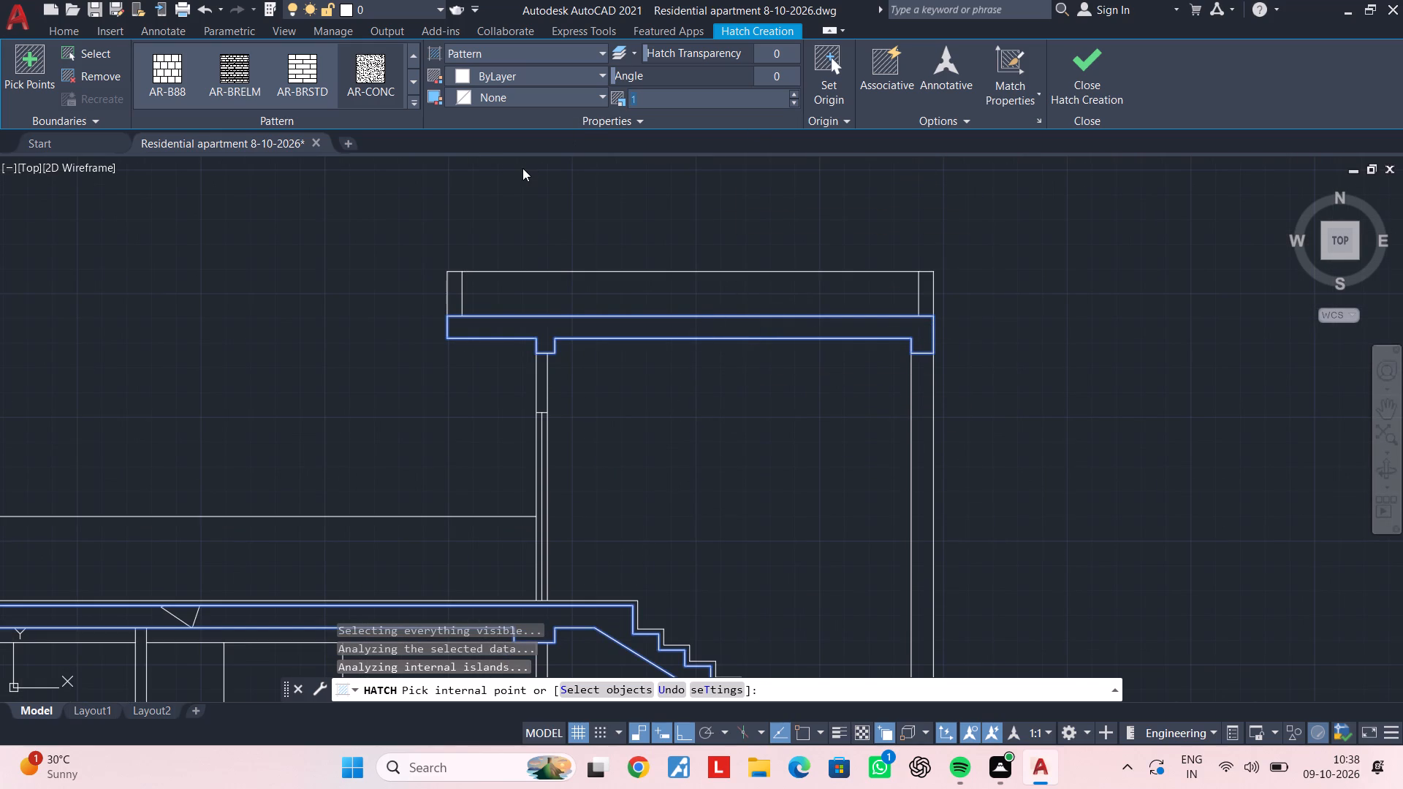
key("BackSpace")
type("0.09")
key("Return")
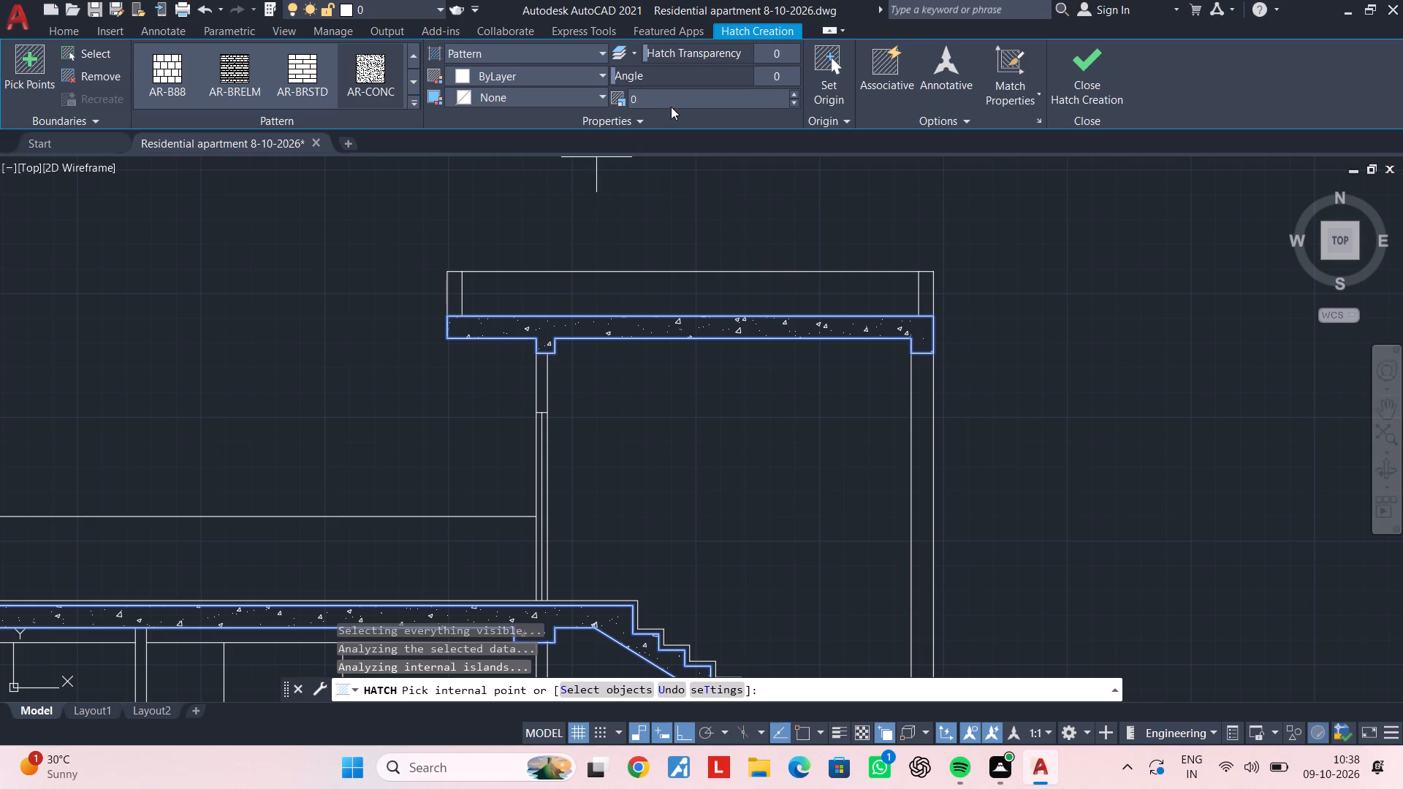
Set the AR-CONC hatch scale to 0.08 and finish the concrete hatch.
left_click(671, 100)
key("BackSpace")
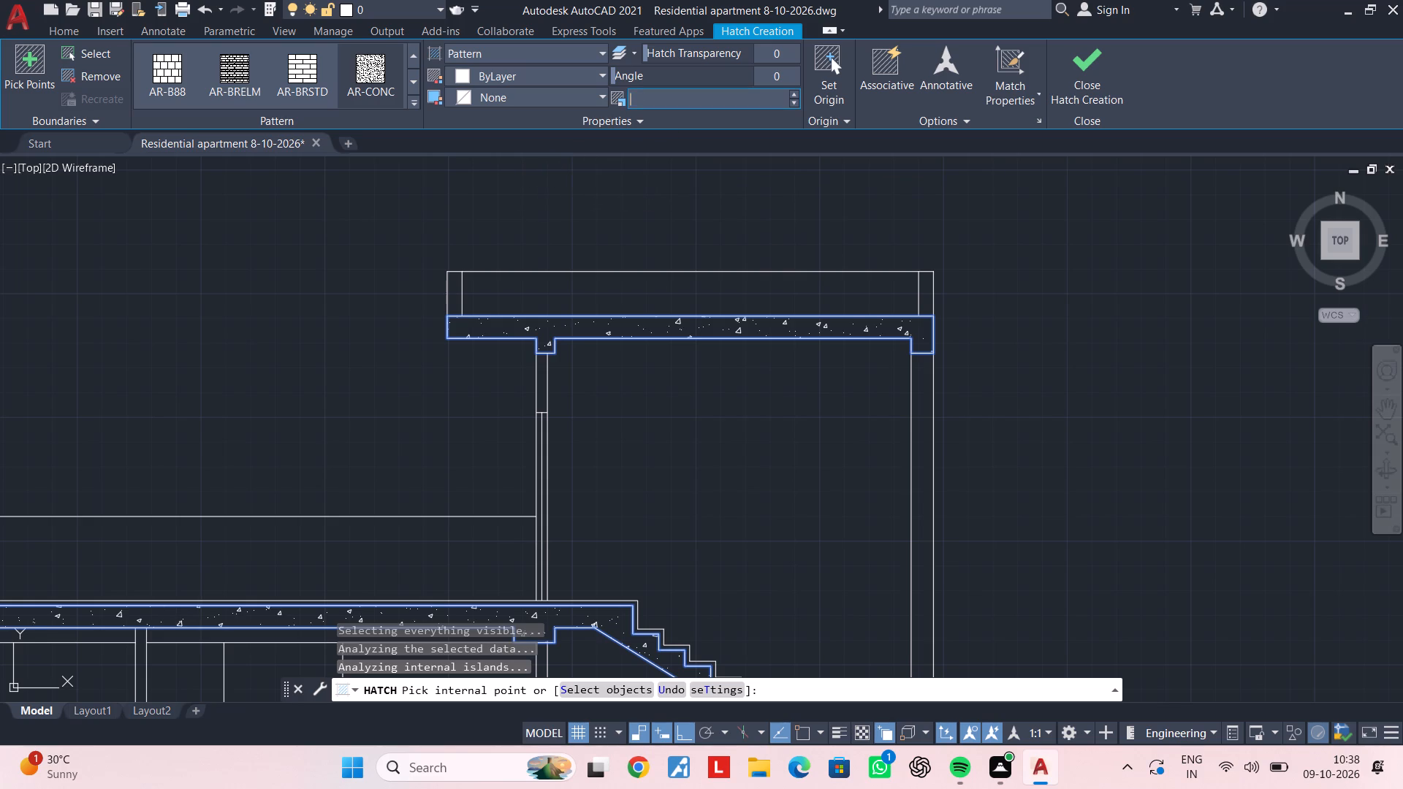
type("0.08")
key("Return")
scroll(742, 173, "down", 3)
key("Escape")
key("Escape")
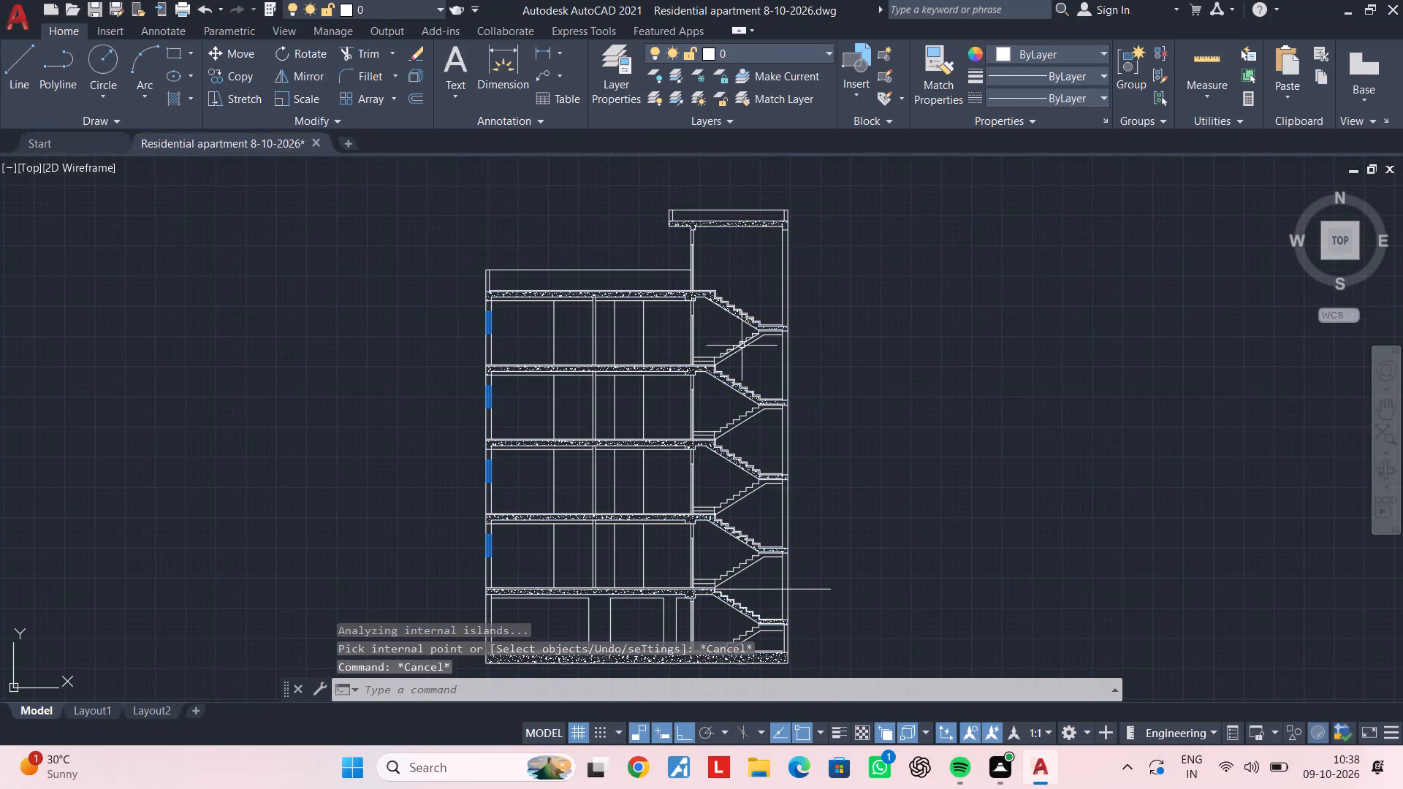
Examine the concrete hatching of the slabs, stair flights and base across the lower storeys of the section.
middle_click_drag(735, 388, 717, 245)
scroll(729, 407, "up", 3)
scroll(717, 484, "down", 2)
middle_click_drag(750, 446, 786, 389)
middle_click_drag(770, 419, 783, 403)
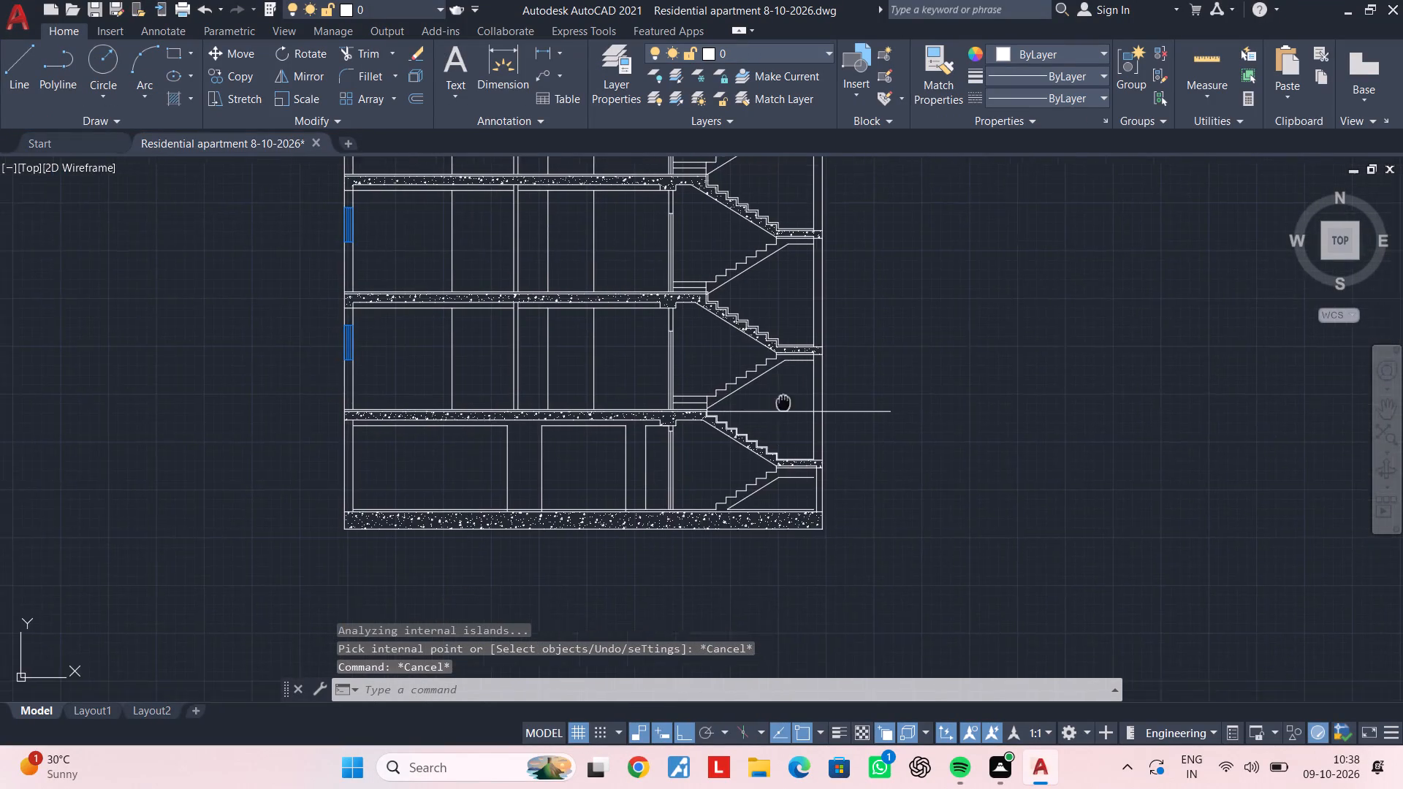
middle_click_drag(783, 403, 845, 347)
scroll(824, 413, "up", 2)
middle_click_drag(832, 381, 834, 439)
middle_click_drag(818, 446, 919, 387)
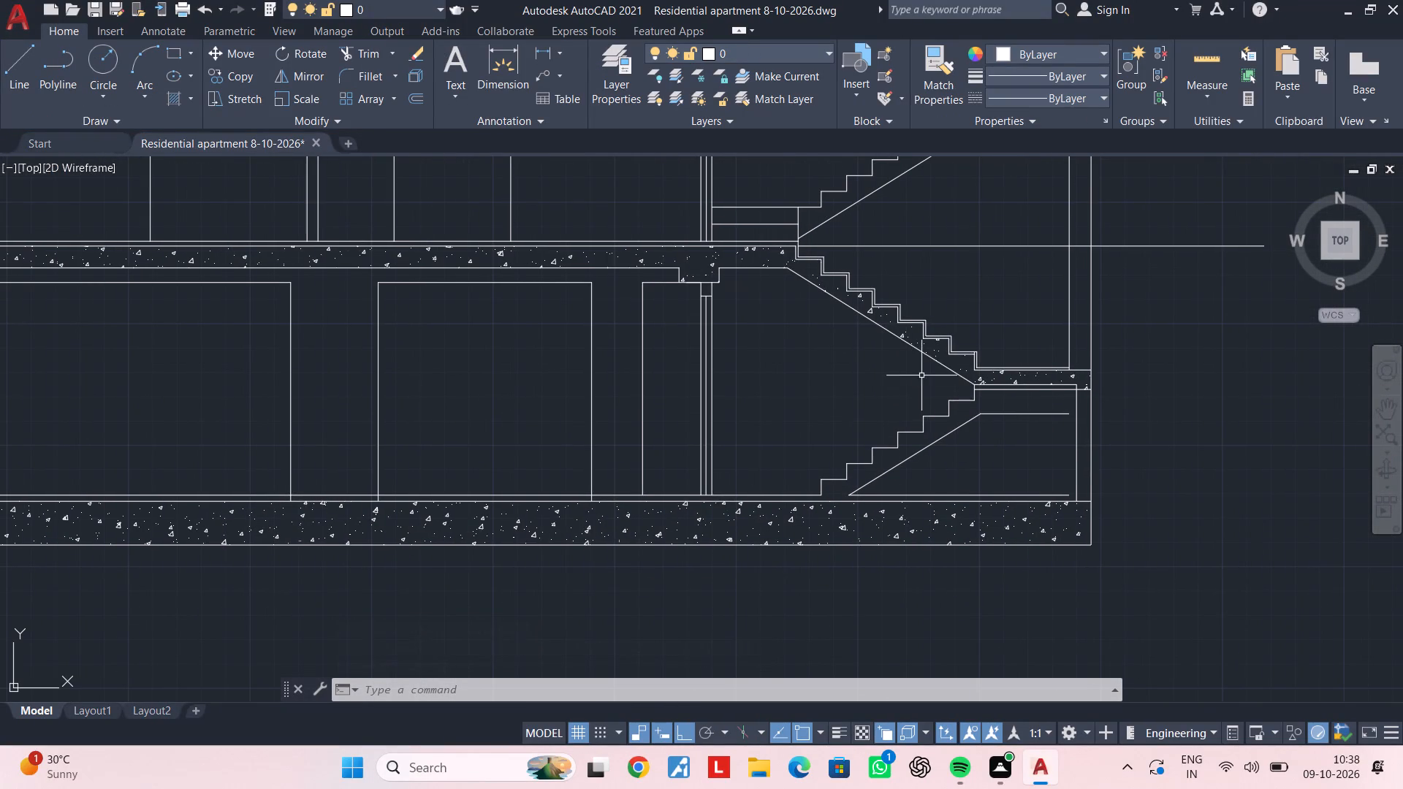
middle_click_drag(921, 376, 909, 461)
scroll(900, 419, "up", 2)
scroll(900, 413, "down", 2)
middle_click_drag(900, 413, 872, 476)
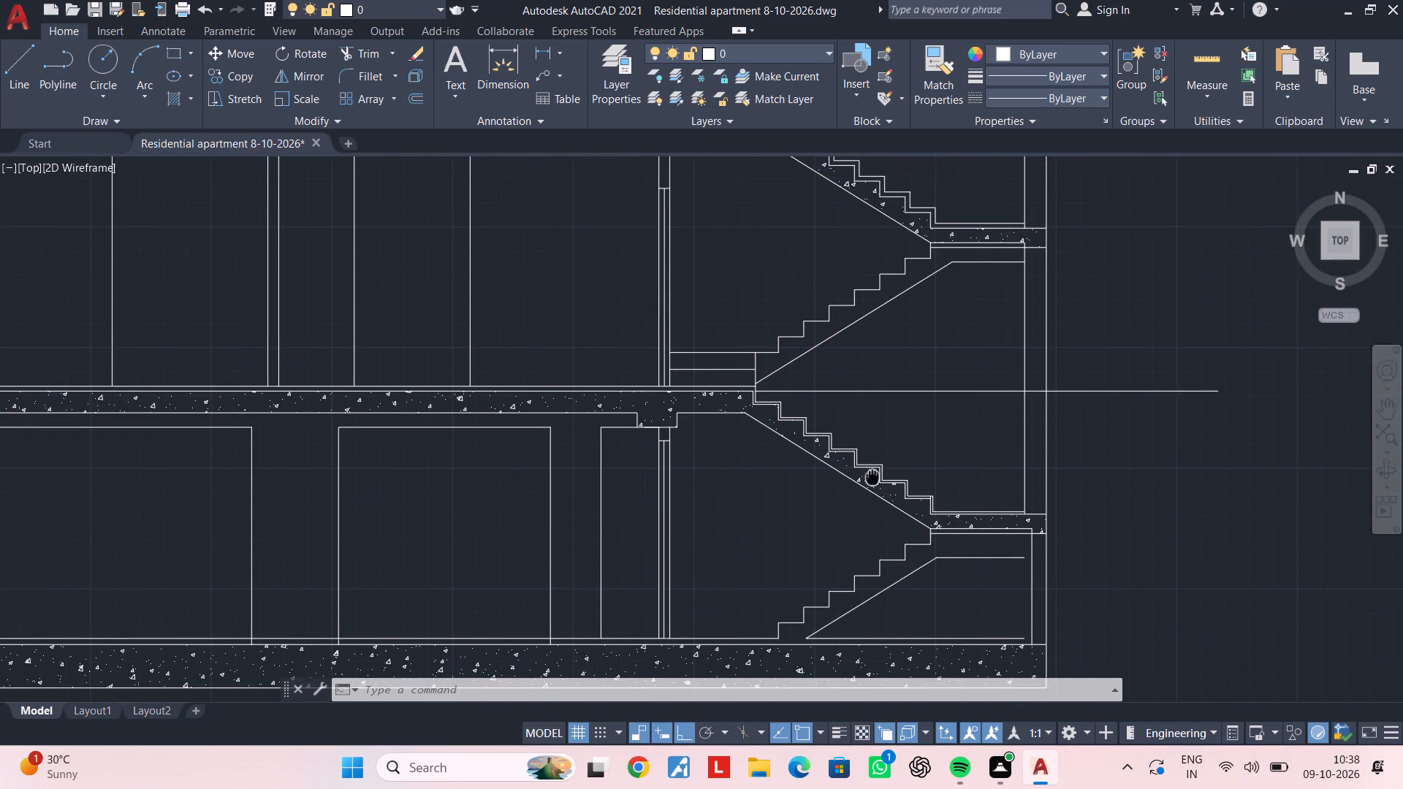
middle_click_drag(872, 476, 872, 476)
middle_click_drag(961, 339, 938, 478)
middle_click_drag(791, 419, 904, 333)
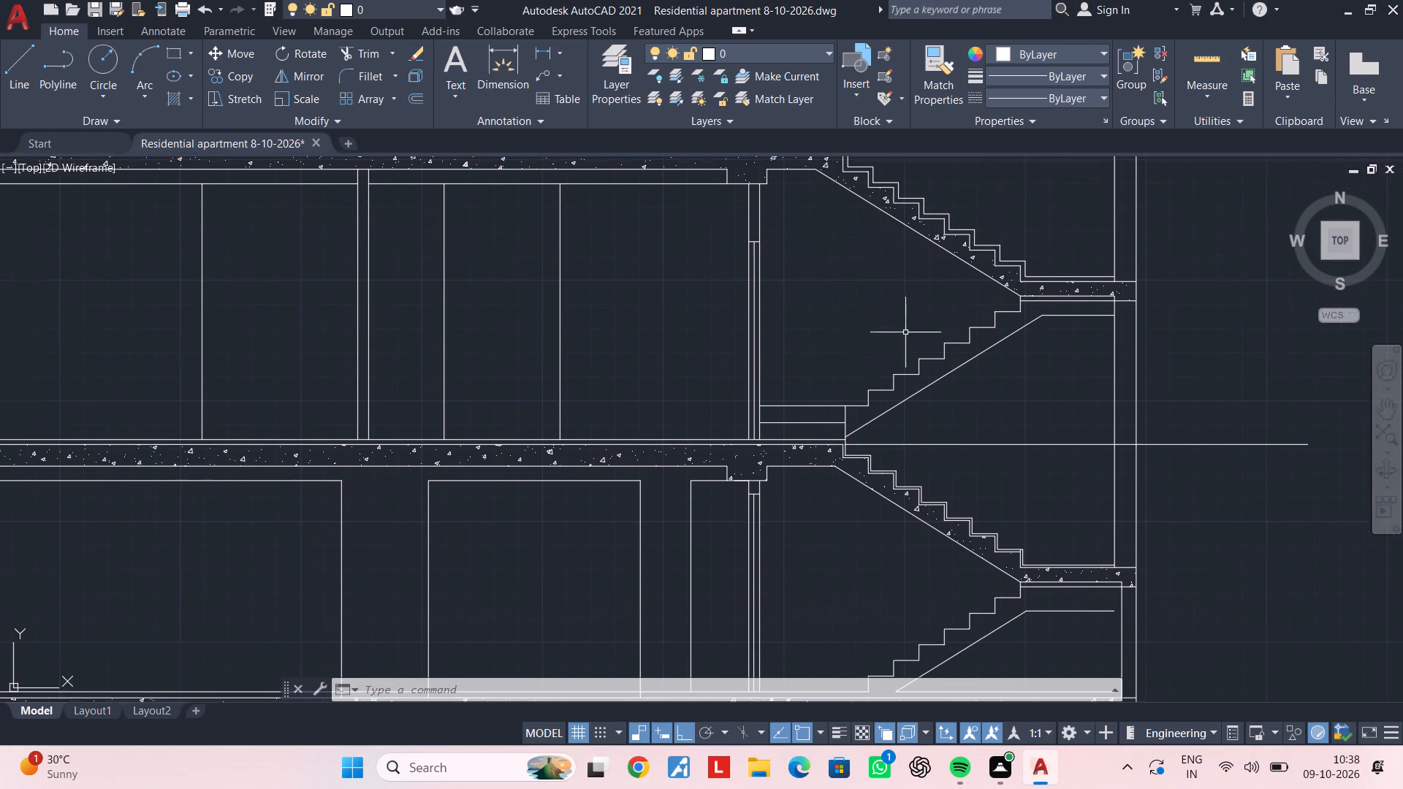
scroll(758, 351, "down", 1)
middle_click_drag(758, 351, 993, 340)
middle_click_drag(885, 366, 985, 342)
middle_click_drag(832, 327, 925, 312)
middle_click_drag(783, 319, 891, 293)
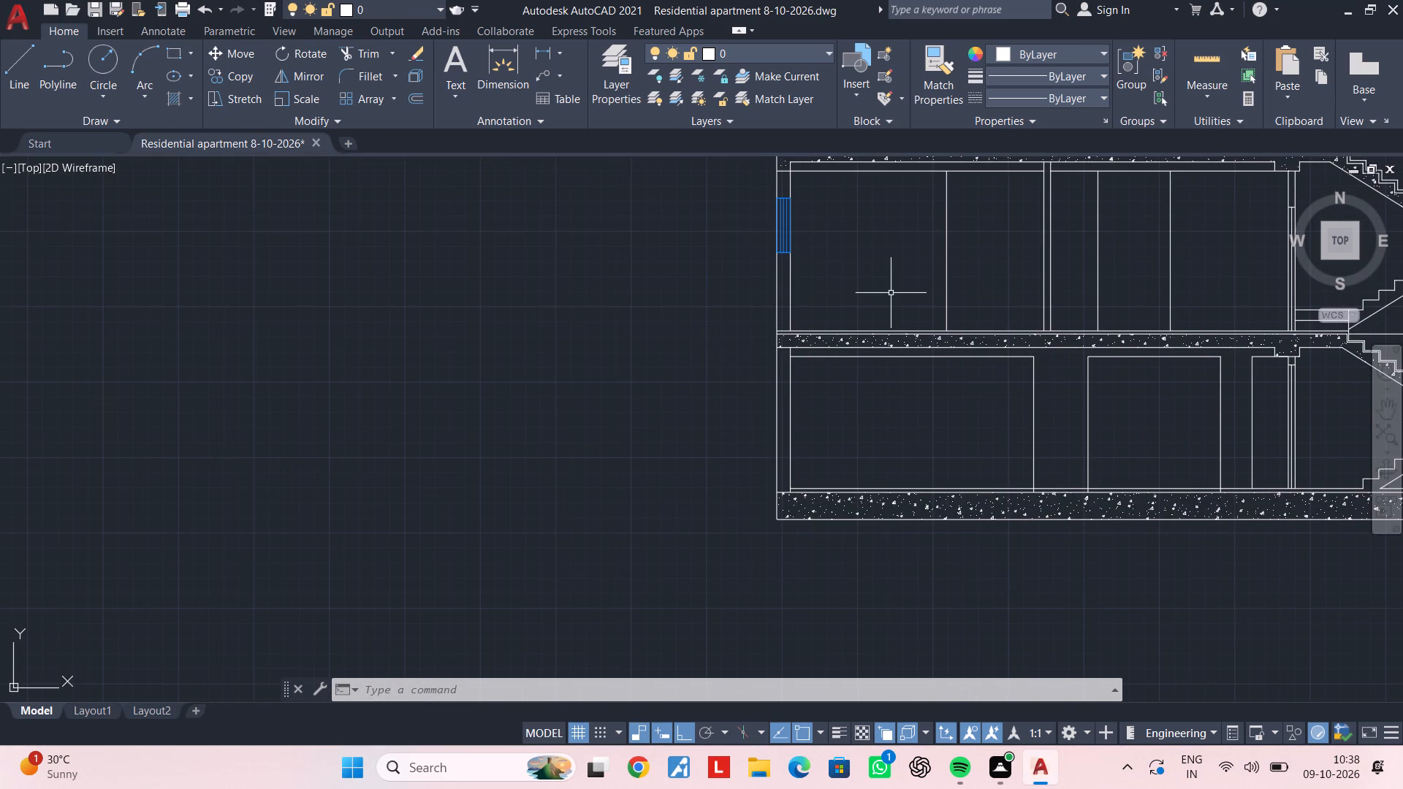
key("Escape")
key("Escape")
key("Escape")
key("Escape")
key("Escape")
key("Escape")
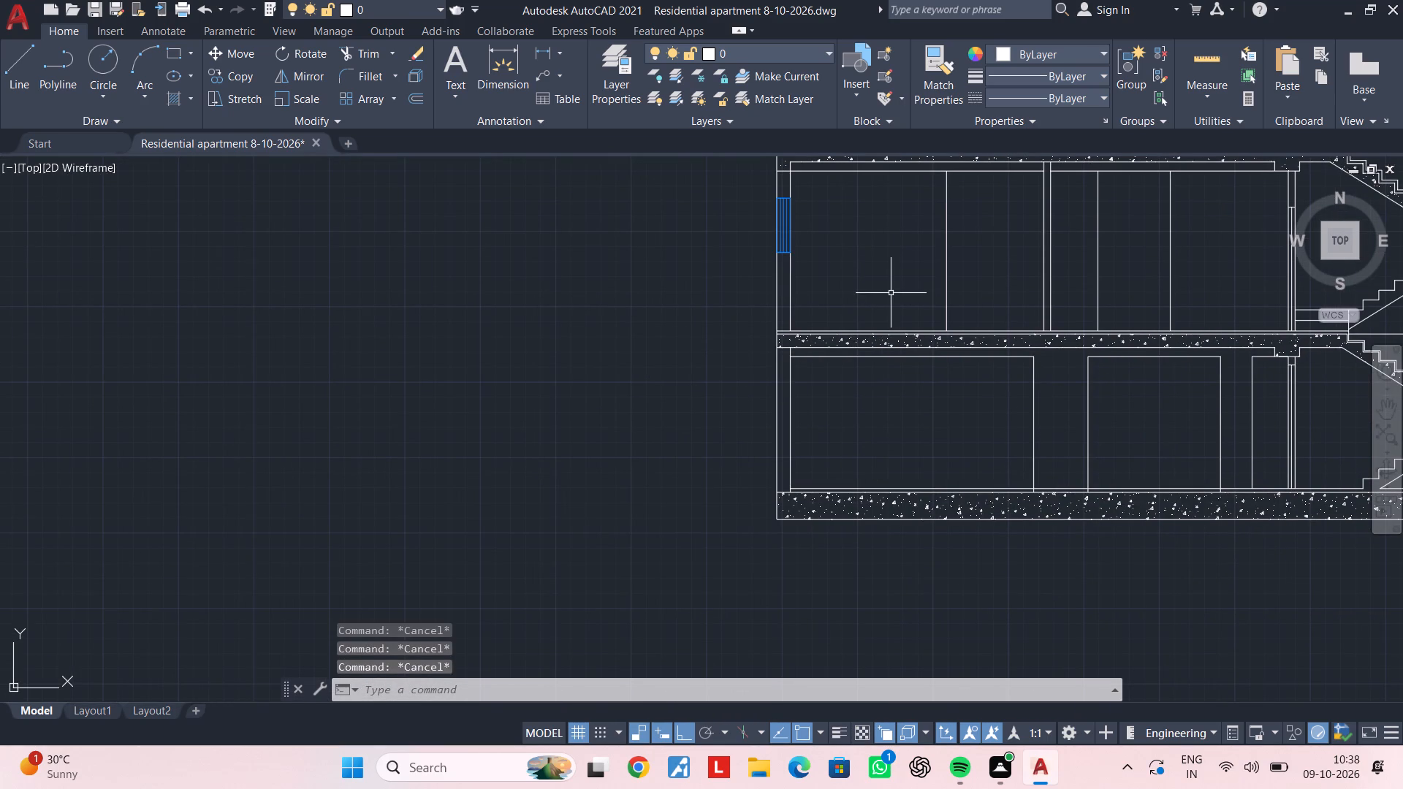
key("Escape")
key("Escape")
Start a new hatch with the ANSI32 pattern and fill the ground floor's outer wall opposite the stair side.
type("h")
key("space")
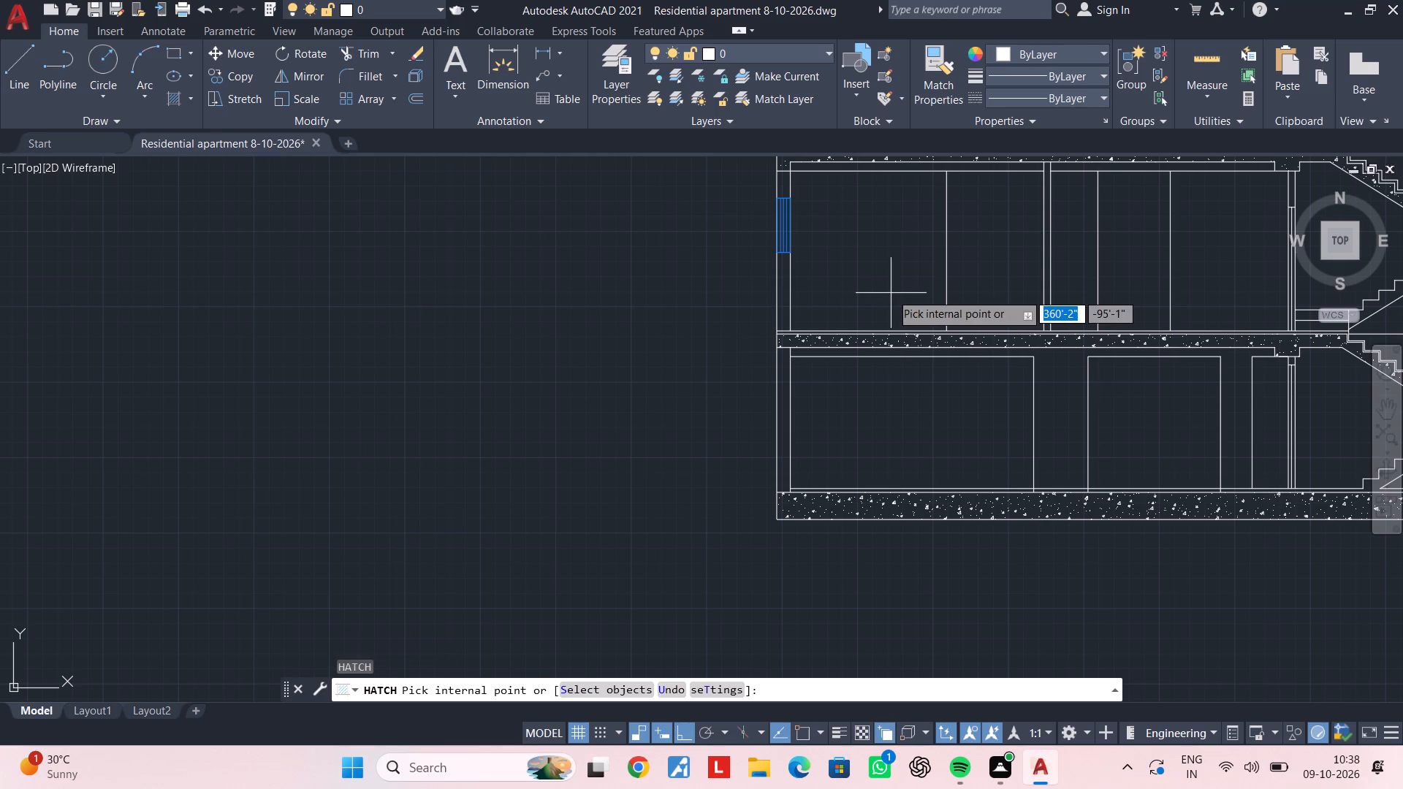
scroll(242, 79, "up", 2)
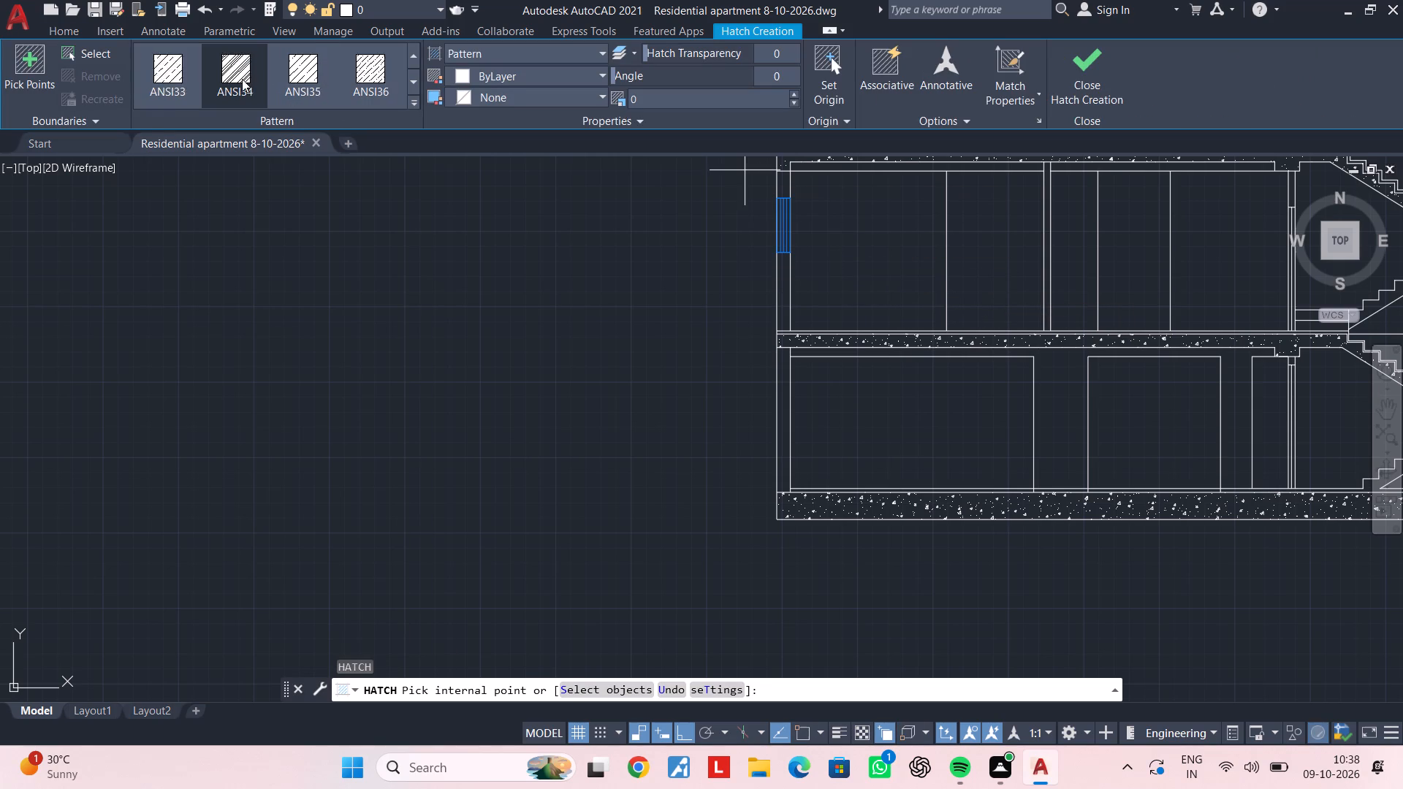
scroll(242, 79, "up", 4)
left_click(367, 79)
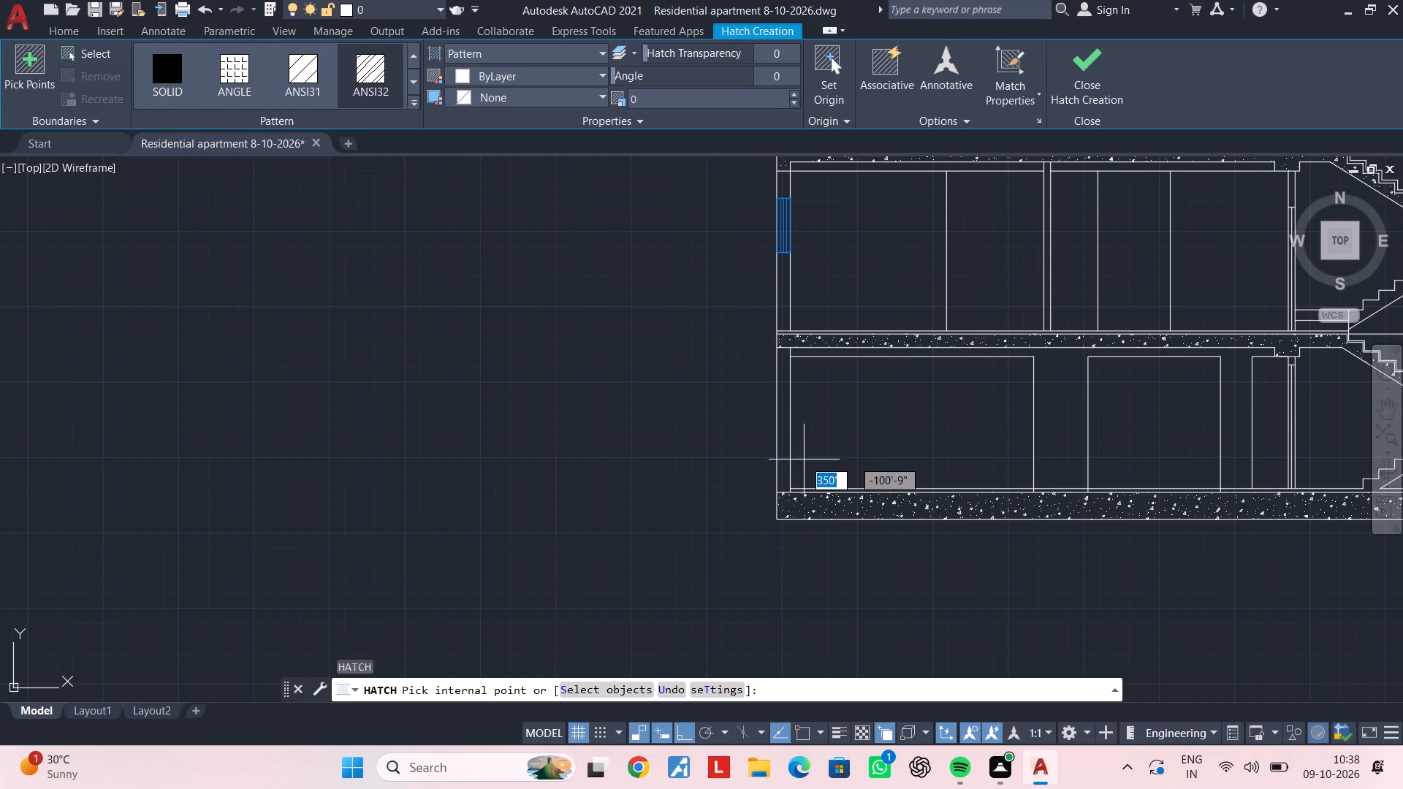
scroll(786, 432, "up", 2)
left_click(781, 431)
scroll(788, 435, "down", 2)
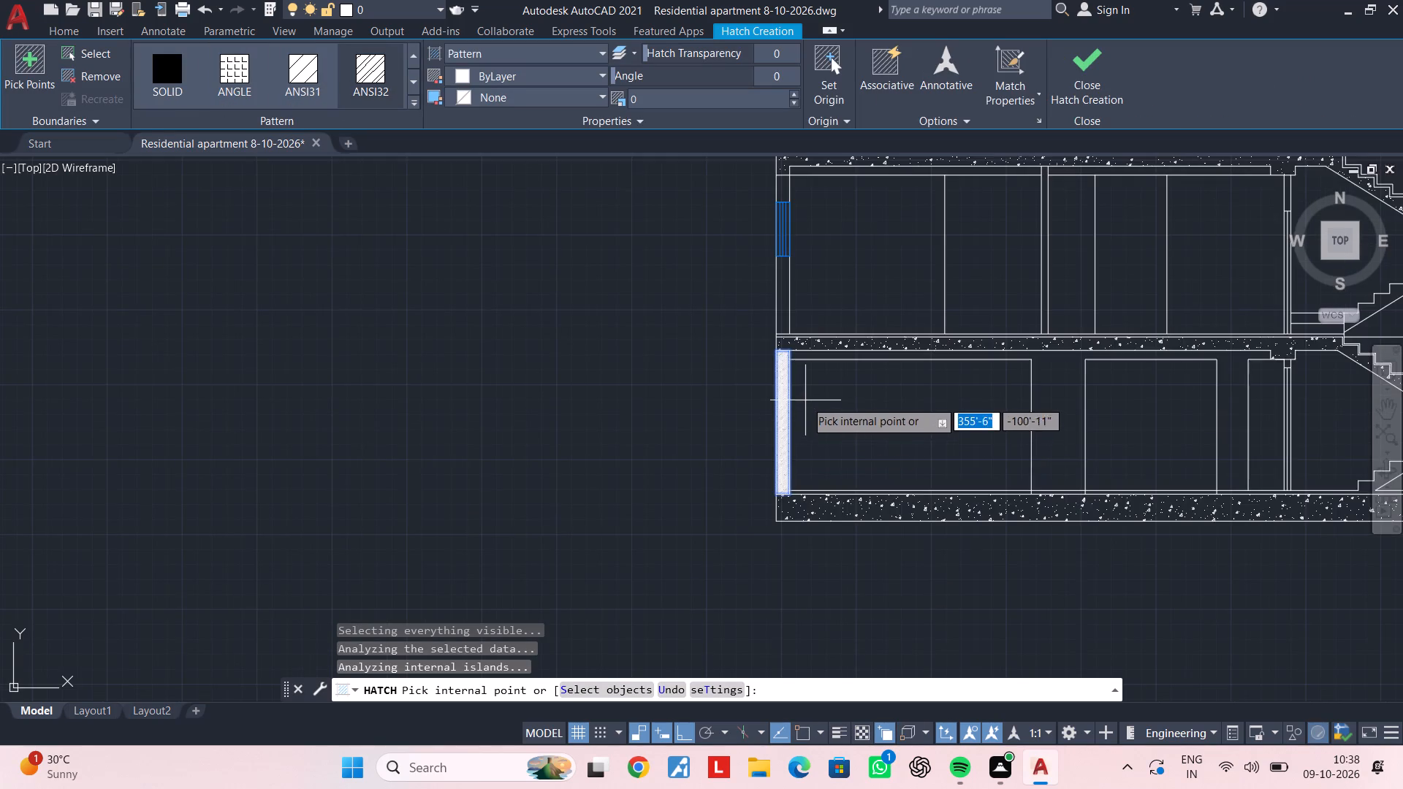
Coarsen the ANSI32 hatch scale until its diagonal lines read separately in the ground-floor outer wall.
middle_click_drag(794, 405, 700, 487)
left_click_drag(715, 97, 631, 99)
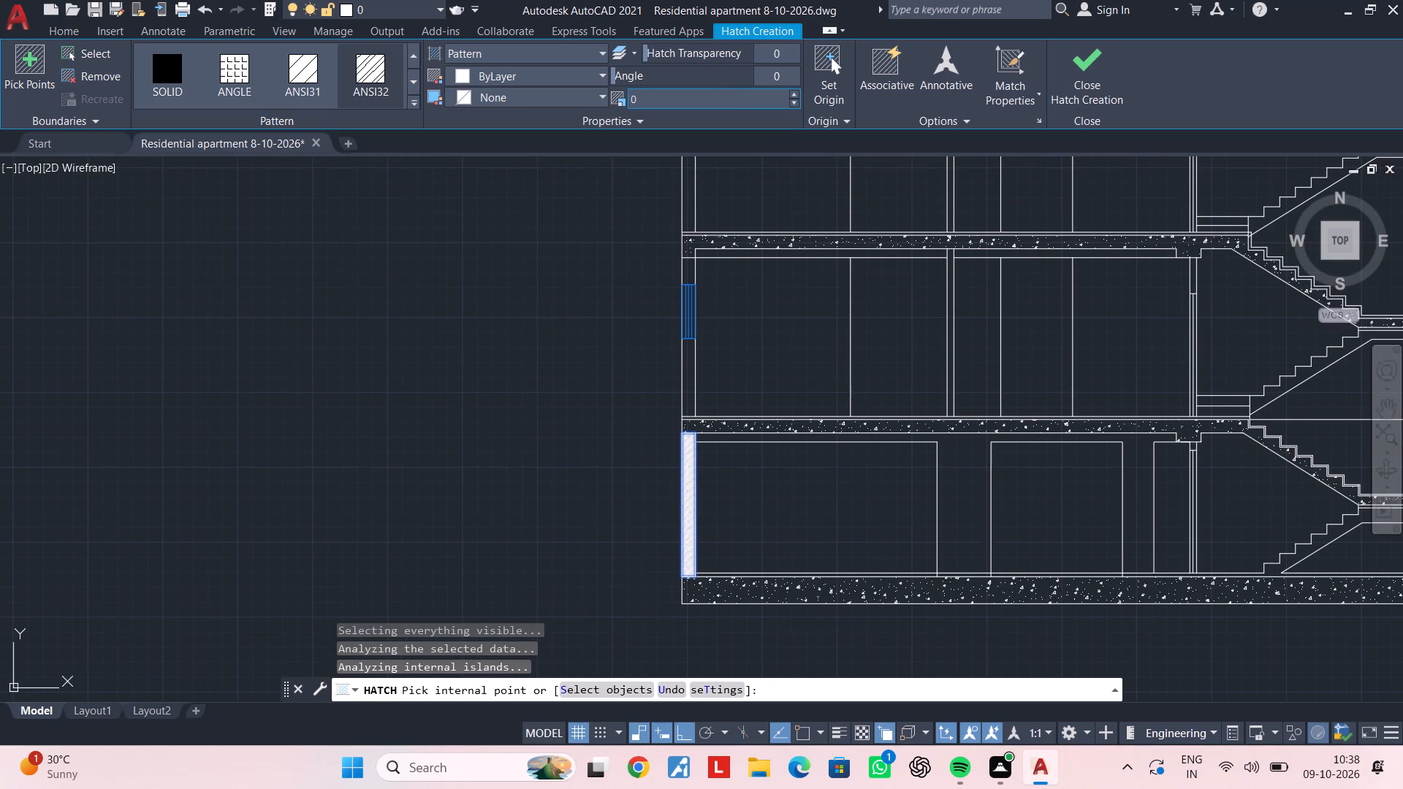
left_click_drag(631, 99, 601, 99)
key("BackSpace")
left_click(790, 96)
triple_click(791, 96)
left_click(793, 94)
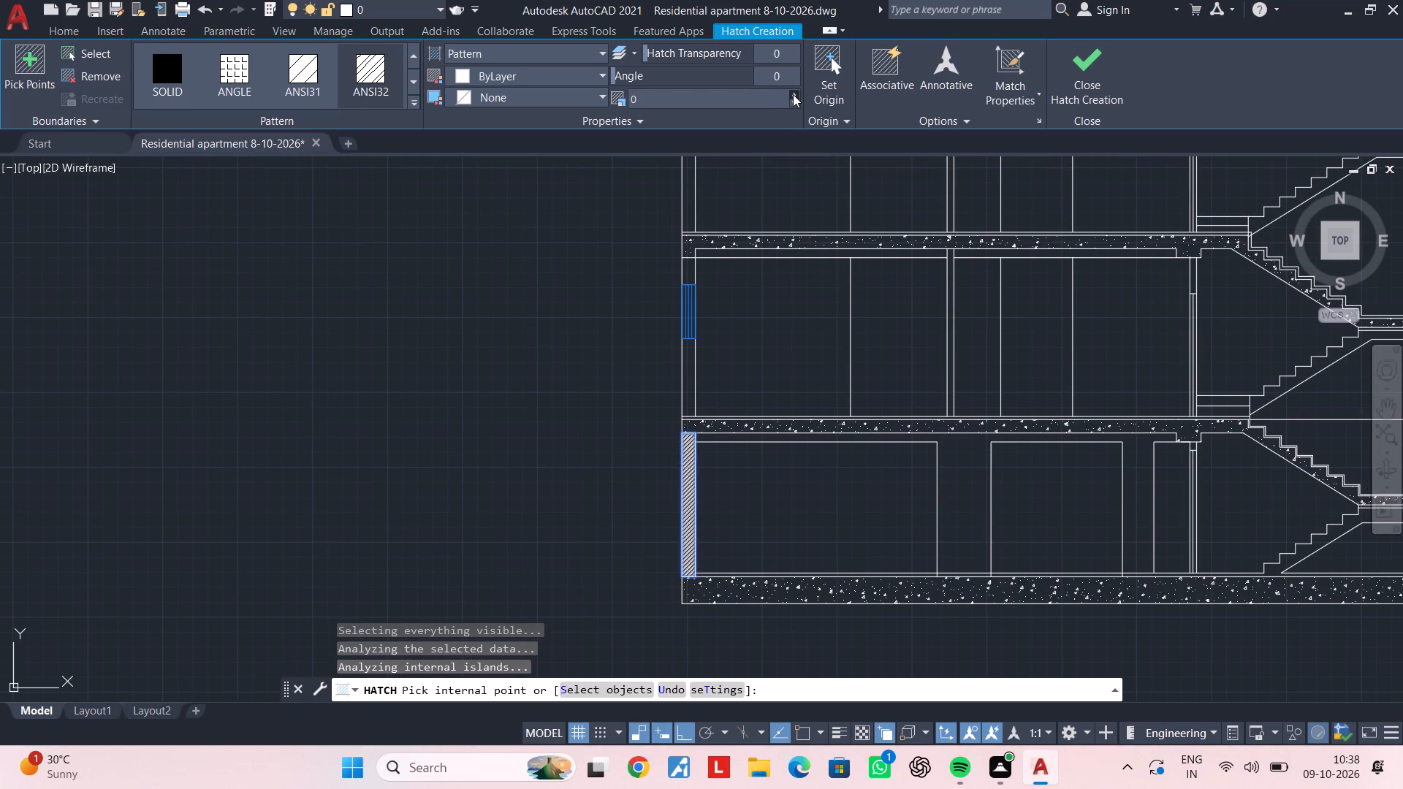
left_click(797, 103)
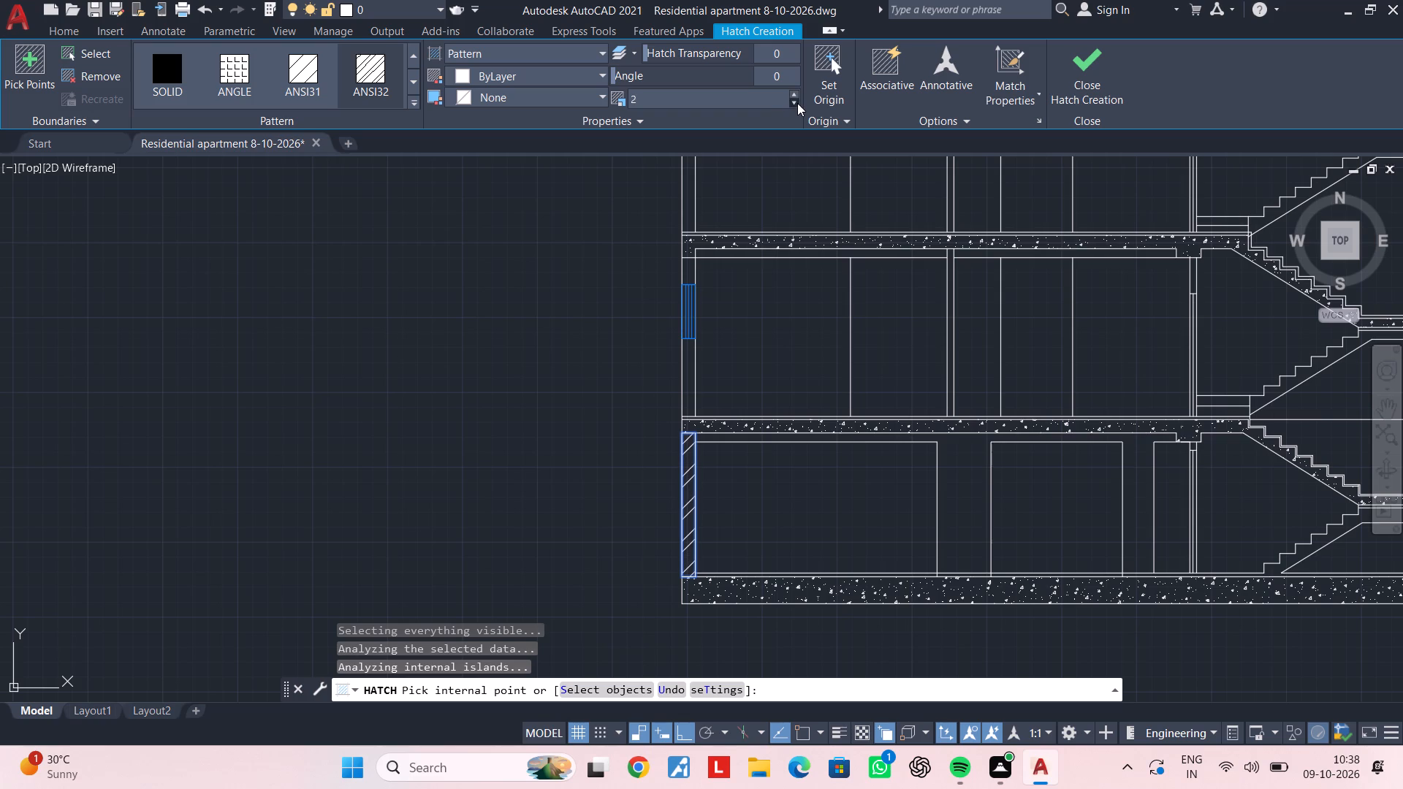
left_click(797, 103)
left_click(797, 103)
left_click(796, 103)
left_click(796, 103)
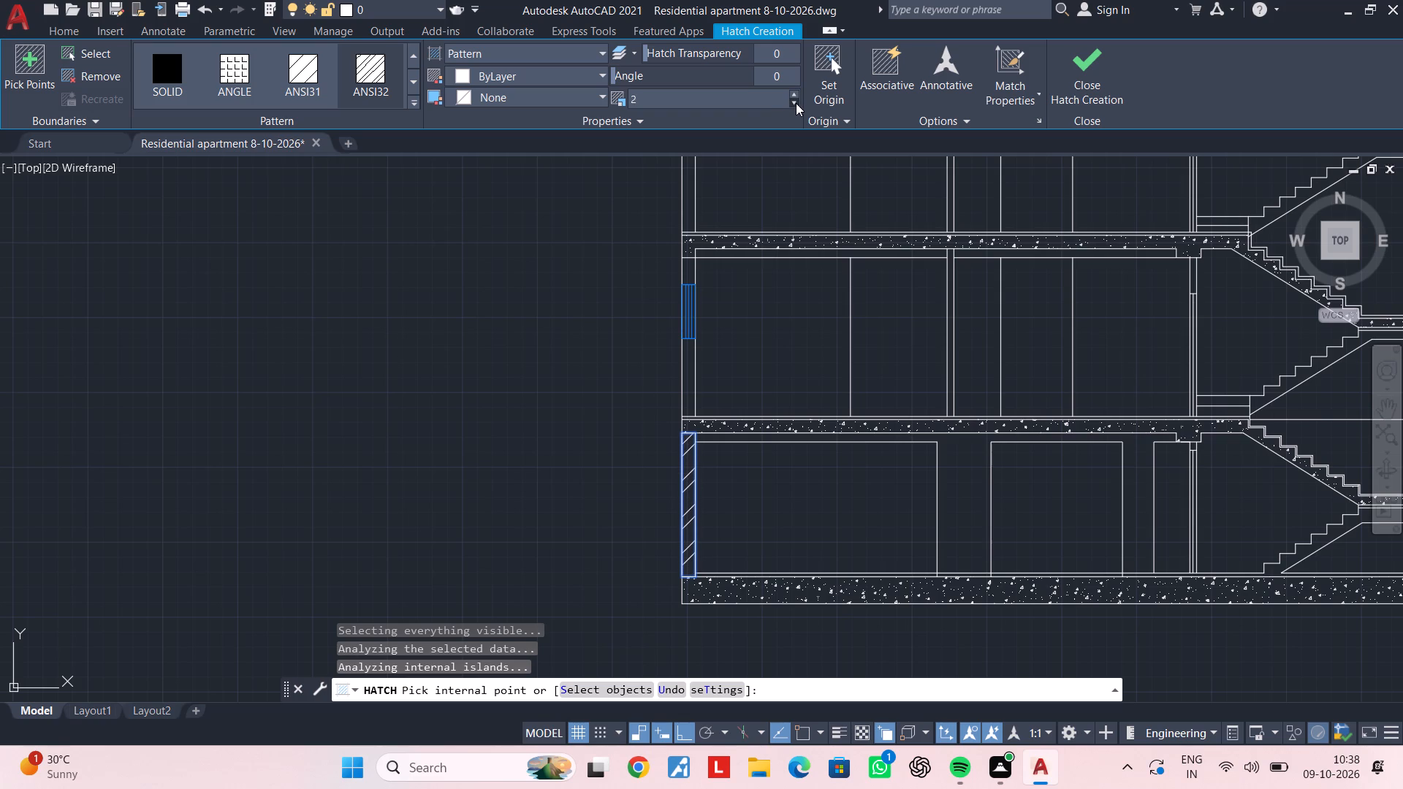
left_click(796, 103)
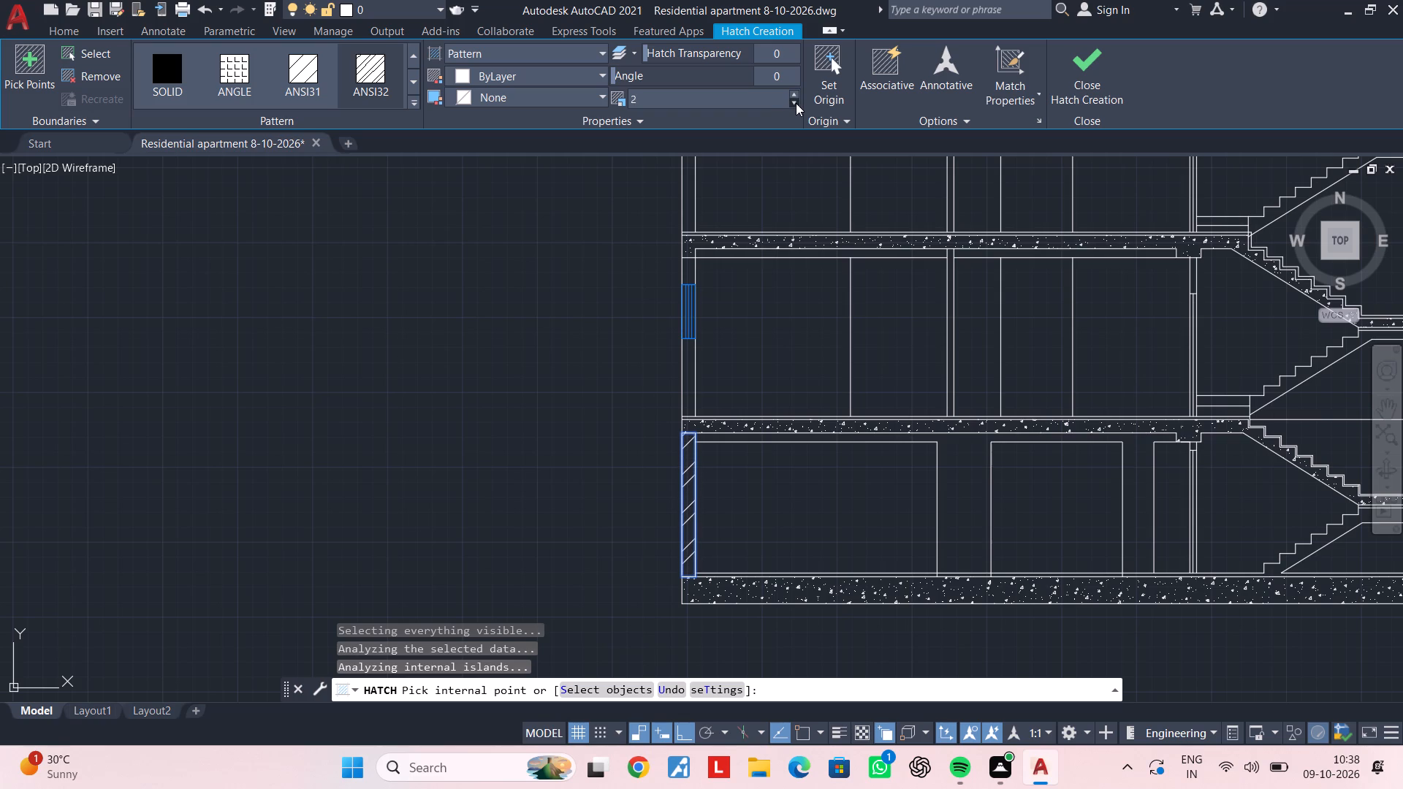
left_click(796, 103)
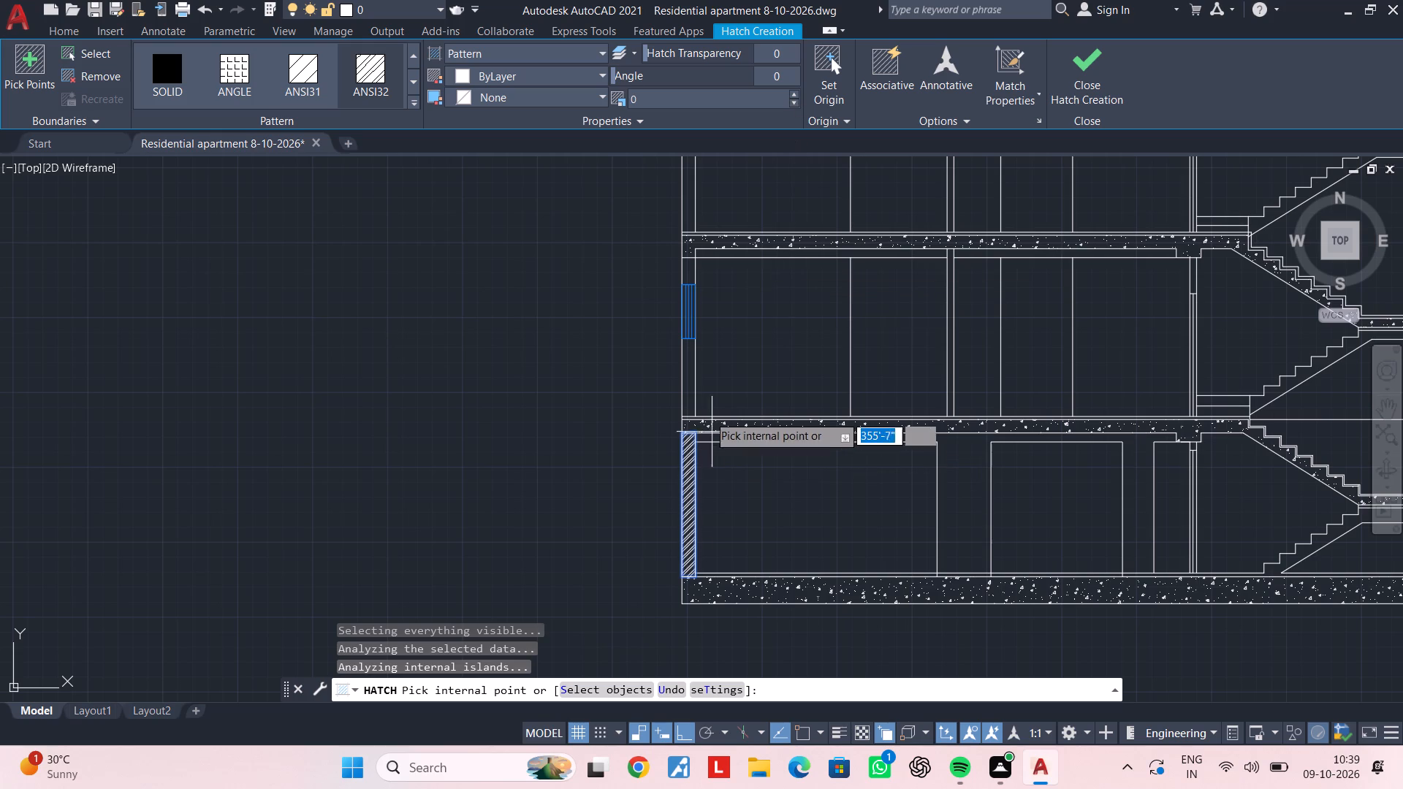
Add the first- and second-floor outer wall segments below and above the windows to the ANSI32 hatch.
left_click(691, 381)
scroll(690, 267, "up", 1)
left_click(685, 259)
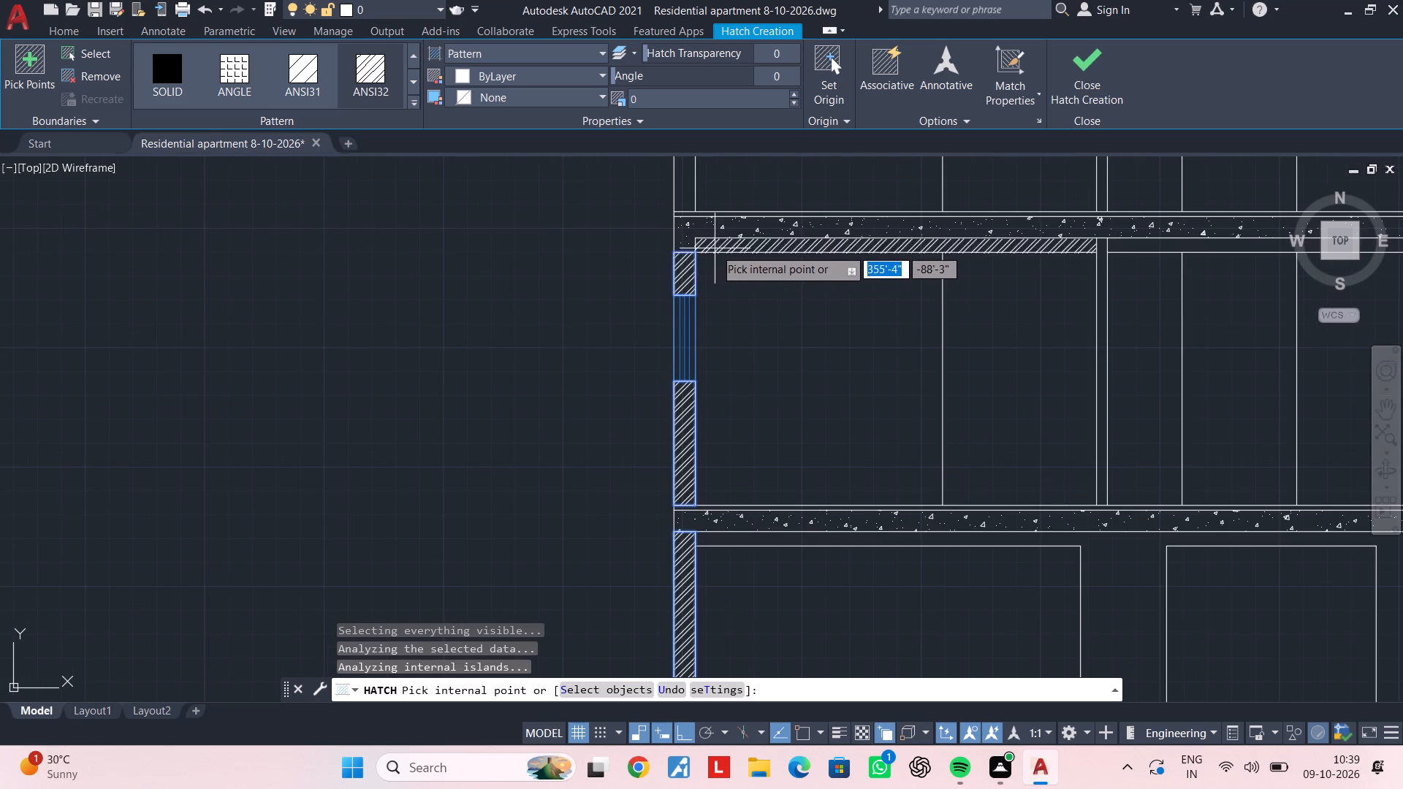
middle_click_drag(712, 263, 662, 492)
left_click(639, 380)
scroll(675, 338, "down", 1)
middle_click_drag(676, 336, 639, 490)
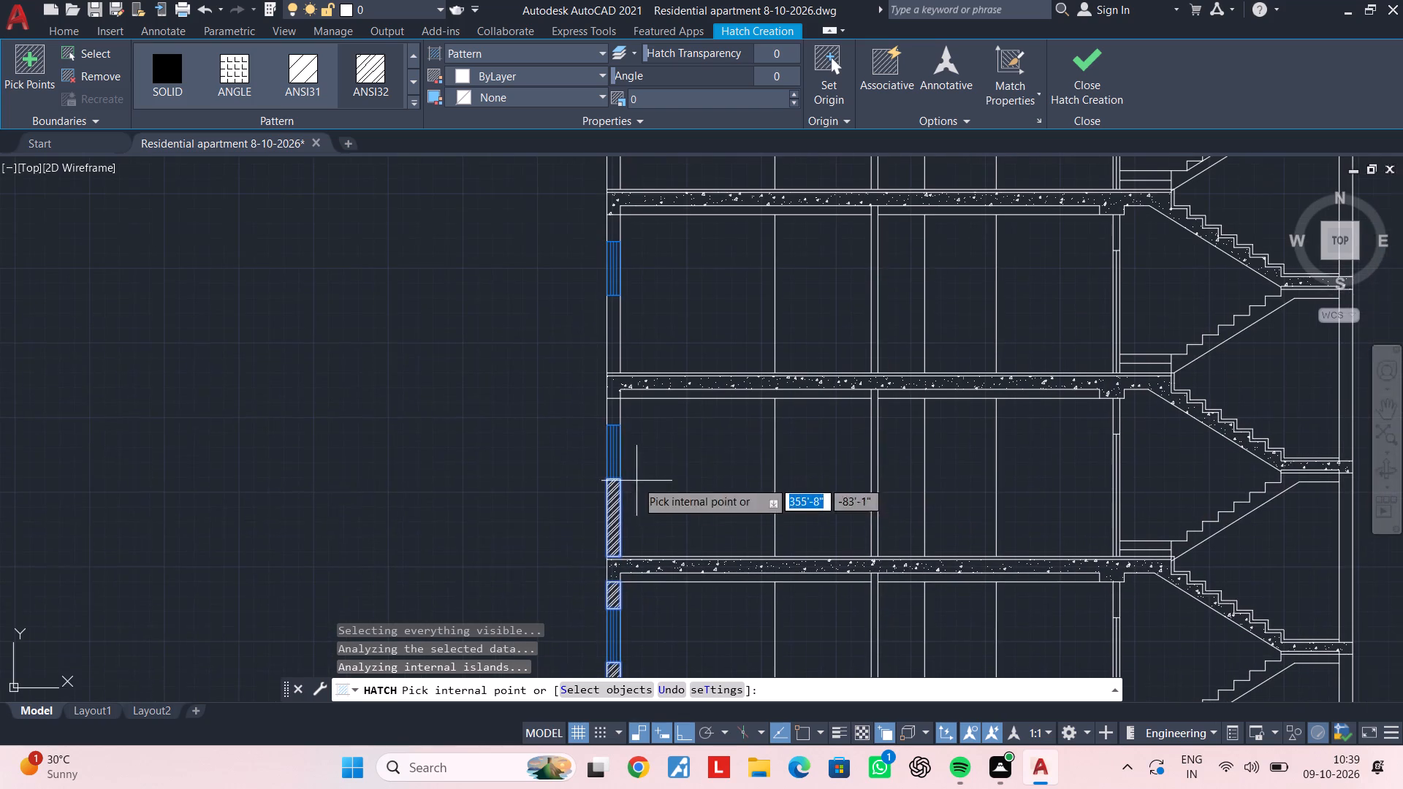
scroll(624, 415, "up", 2)
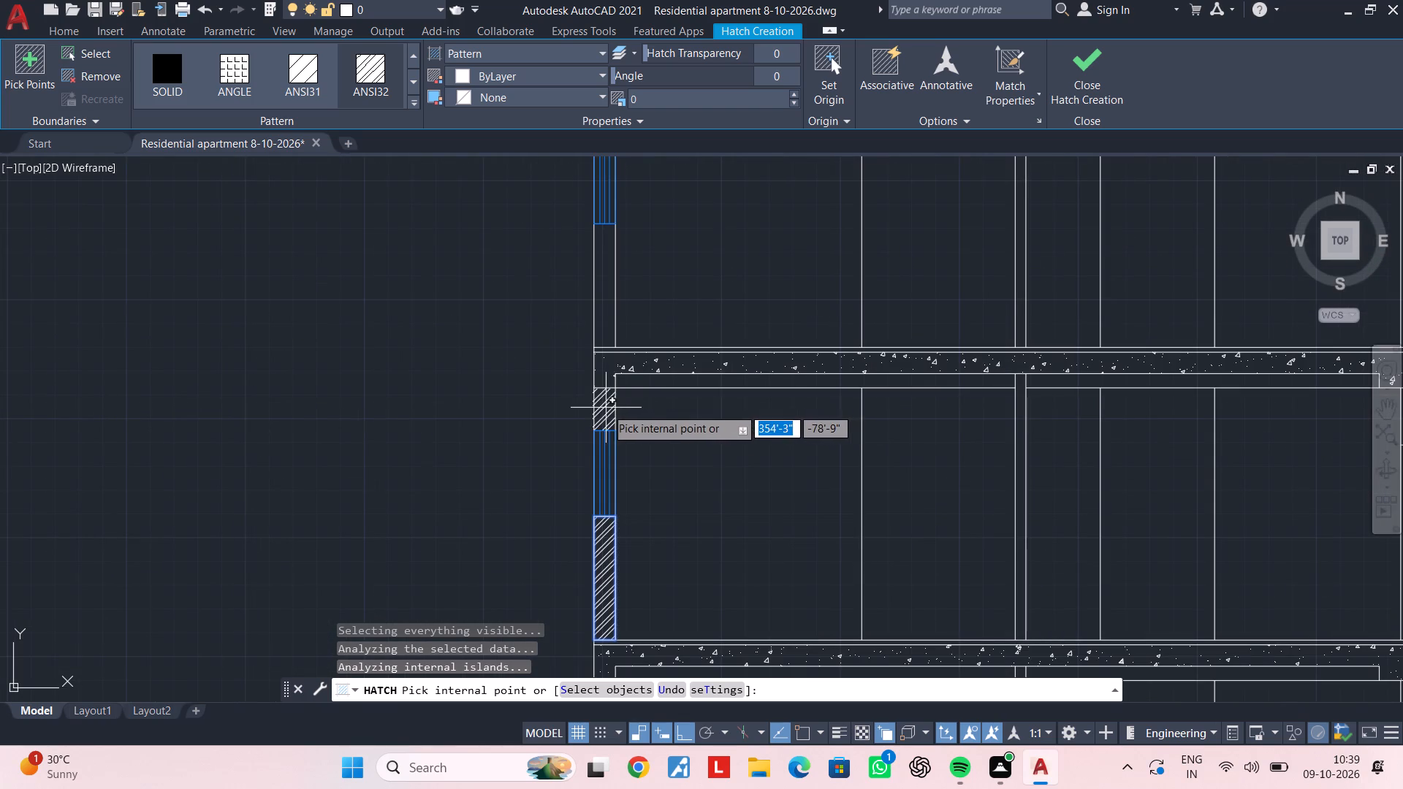
left_click(606, 408)
Add the third- and top-floor outer wall segments below and above the windows to the ANSI32 hatch.
left_click(606, 278)
scroll(628, 284, "down", 3)
middle_click_drag(640, 297, 574, 543)
scroll(575, 484, "up", 1)
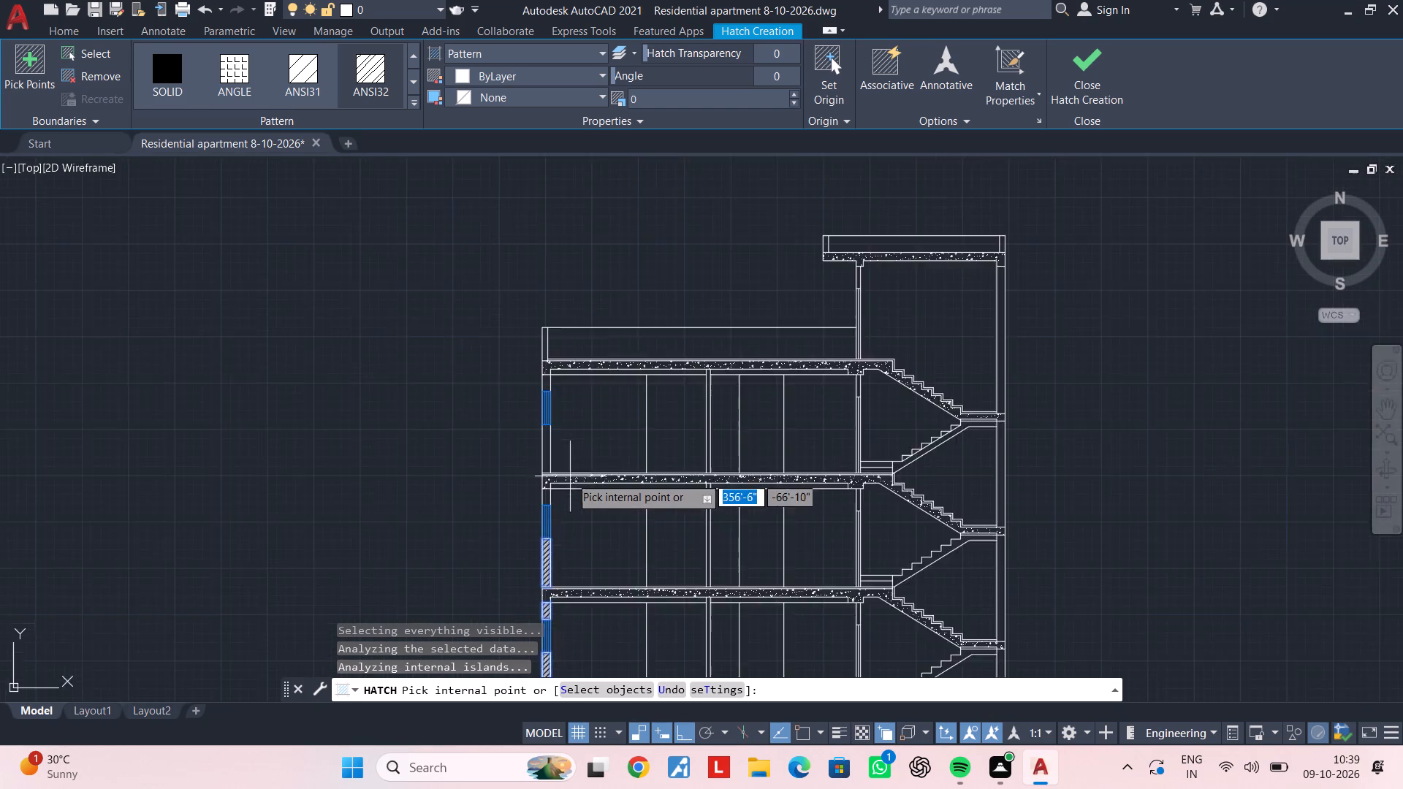
scroll(569, 475, "up", 2)
left_click(514, 439)
left_click(514, 554)
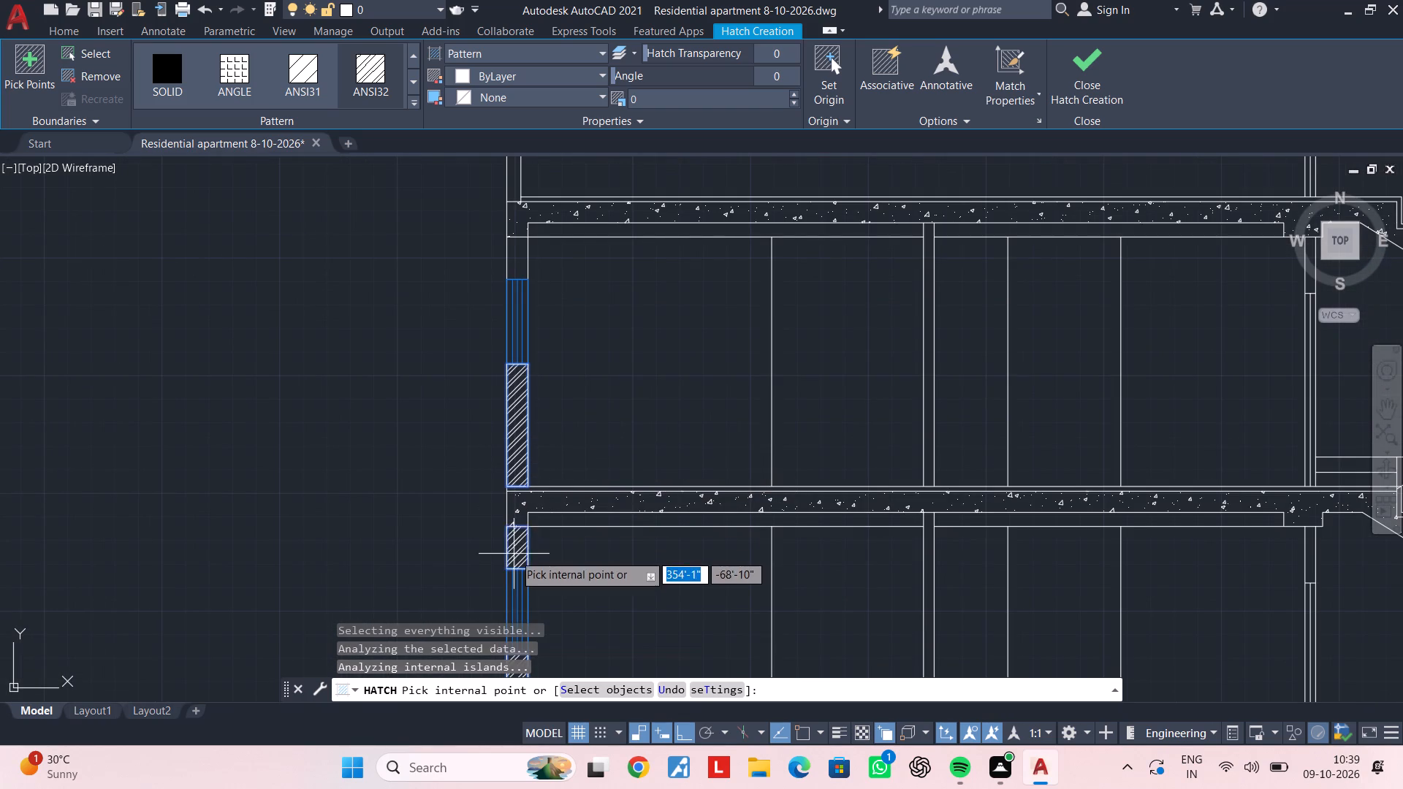
left_click(515, 254)
Add the terrace parapet and both parapets of the stair headroom roof to the ANSI32 hatch.
middle_click_drag(558, 285, 536, 512)
scroll(499, 412, "up", 1)
left_click(490, 379)
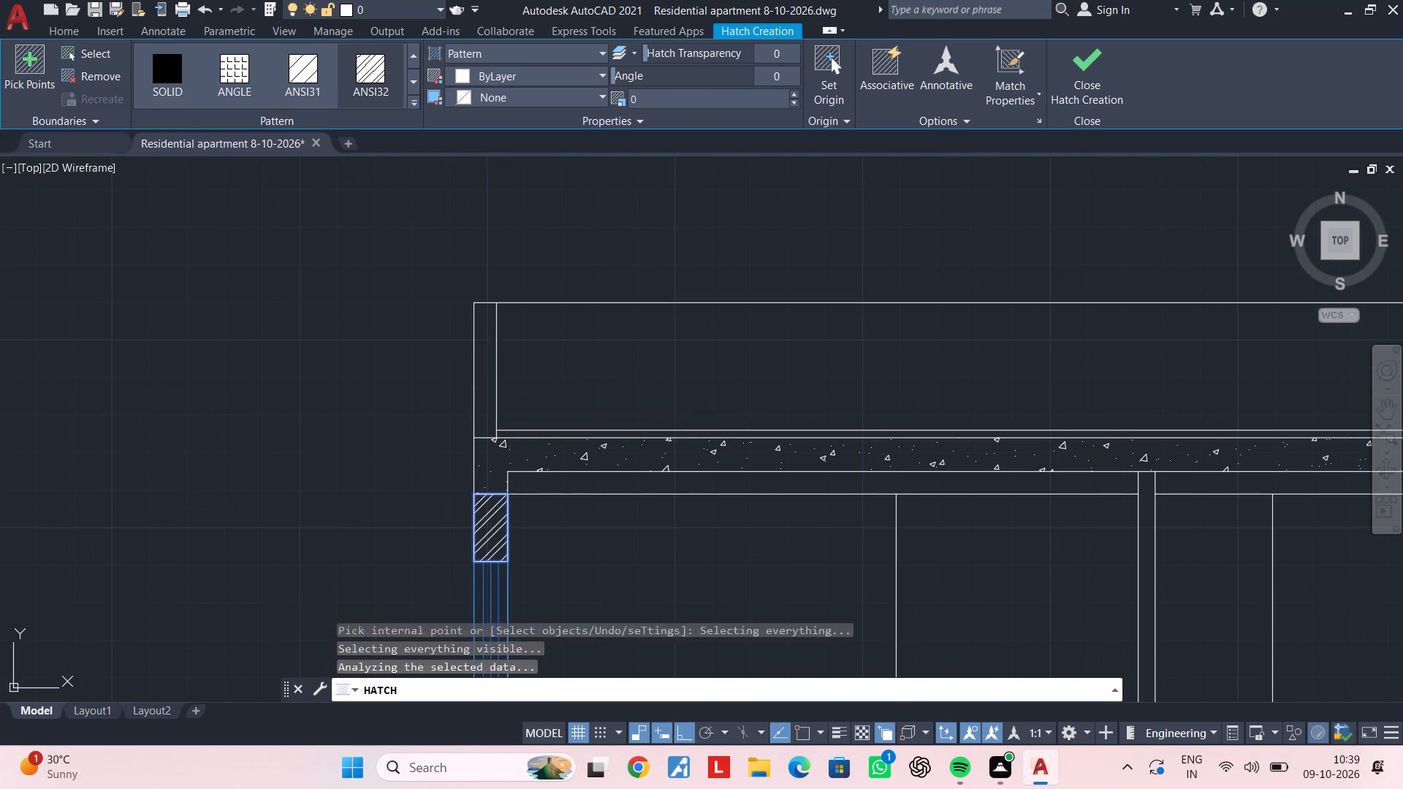
scroll(512, 383, "down", 3)
middle_click_drag(791, 382, 566, 432)
scroll(636, 353, "up", 3)
scroll(544, 315, "up", 1)
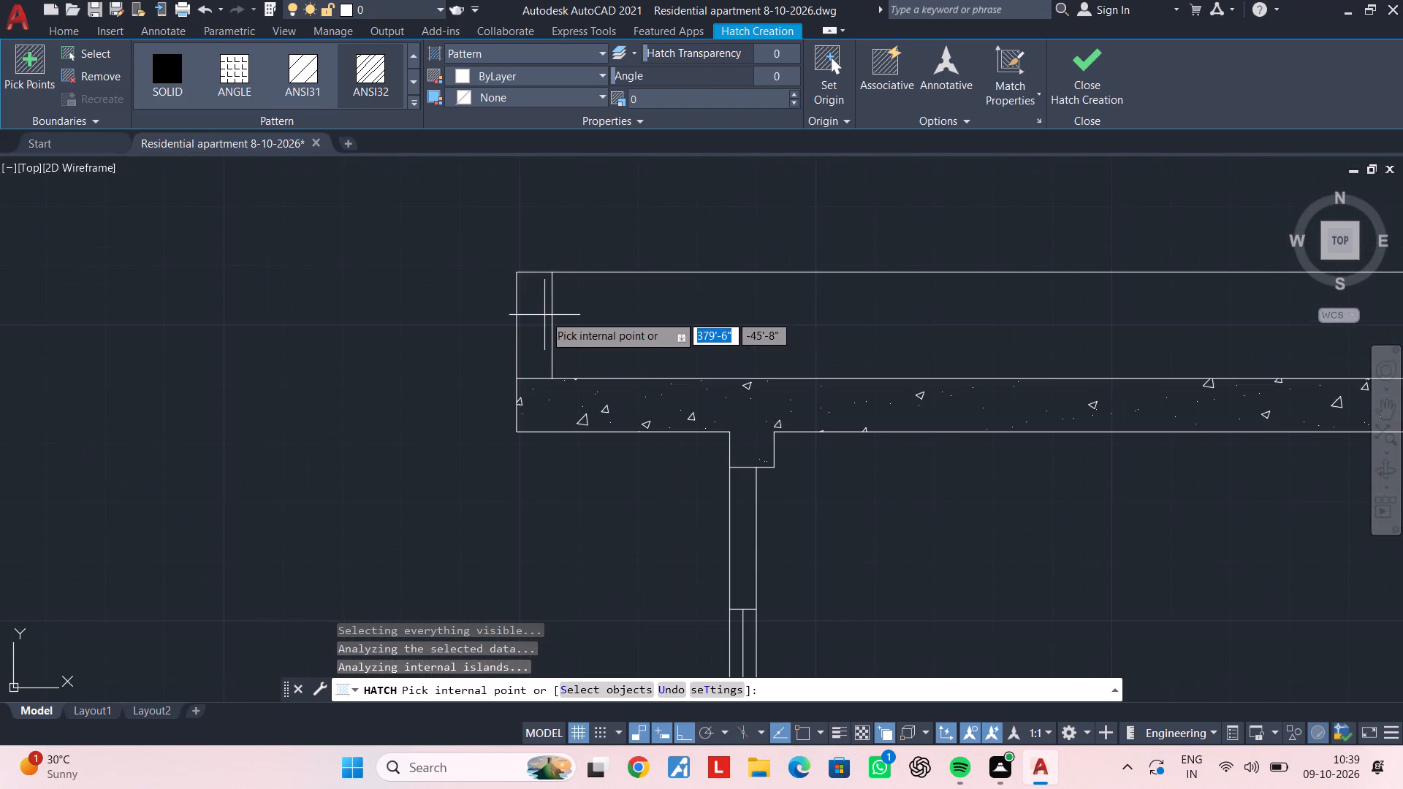
left_click(544, 316)
scroll(609, 338, "down", 3)
middle_click_drag(697, 354, 471, 357)
scroll(612, 343, "up", 3)
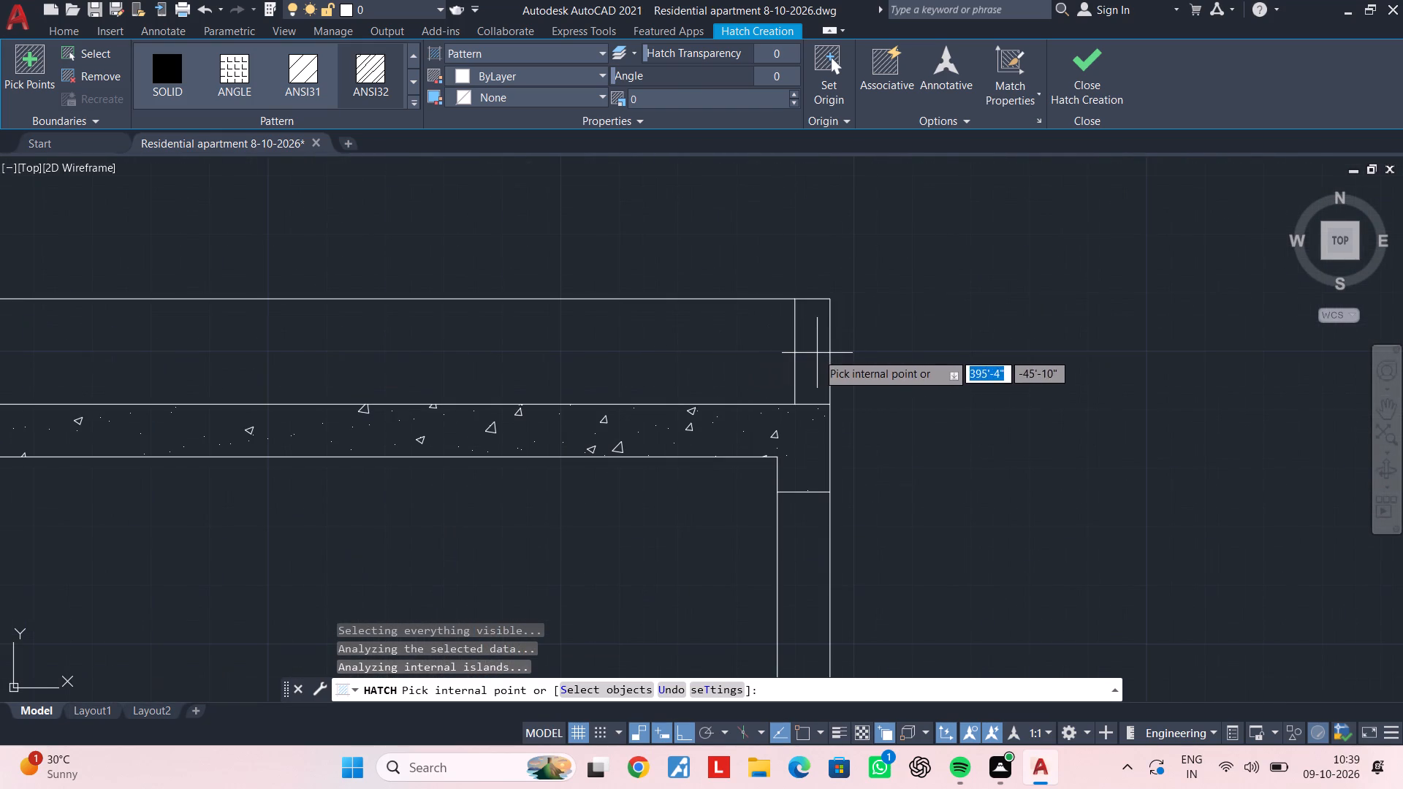
left_click(817, 353)
Add the stair headroom's wall piece above the door and its full-height outer wall to the ANSI32 hatch.
scroll(794, 384, "down", 4)
middle_click_drag(793, 392, 842, 325)
scroll(730, 367, "up", 3)
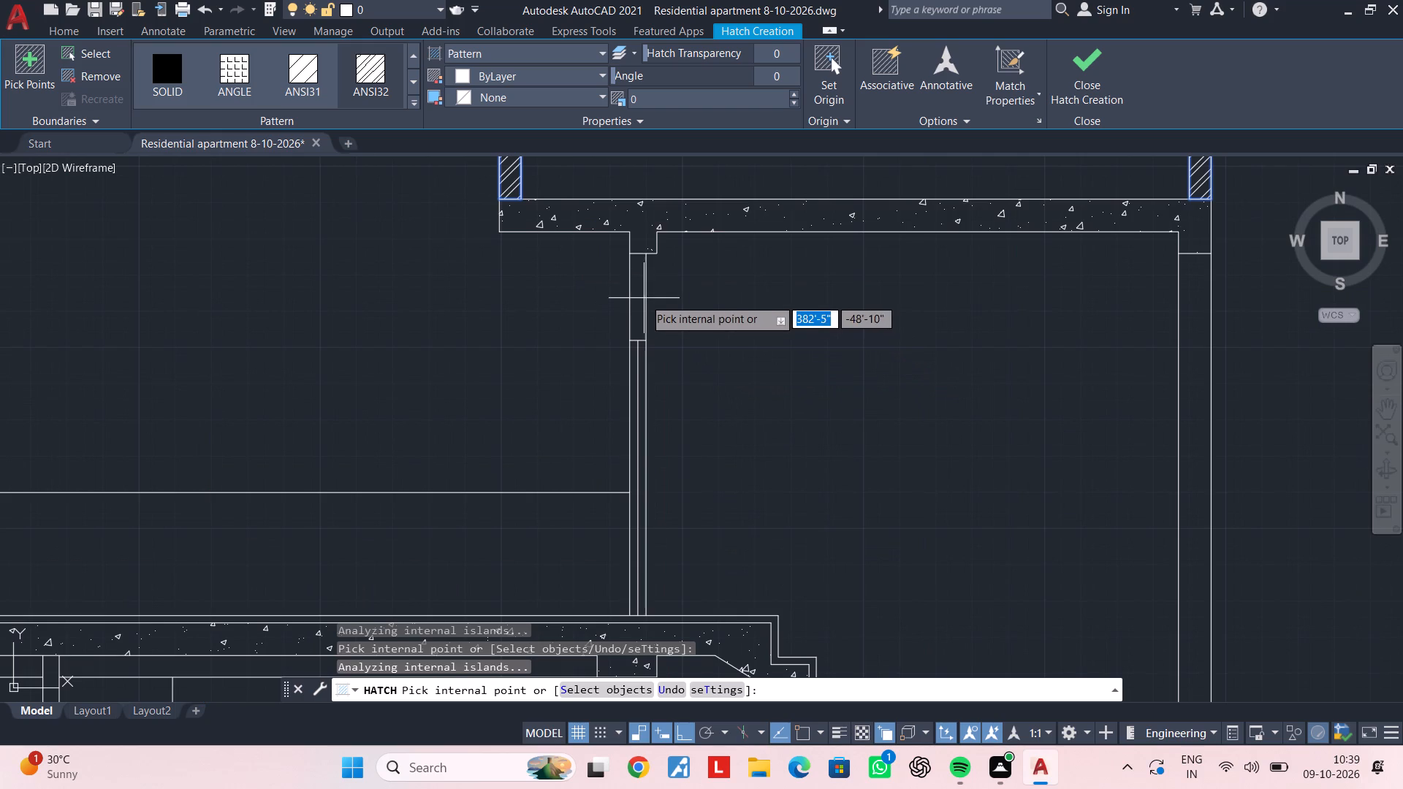
scroll(643, 312, "up", 2)
left_click(631, 313)
scroll(811, 354, "down", 3)
middle_click_drag(831, 361, 537, 370)
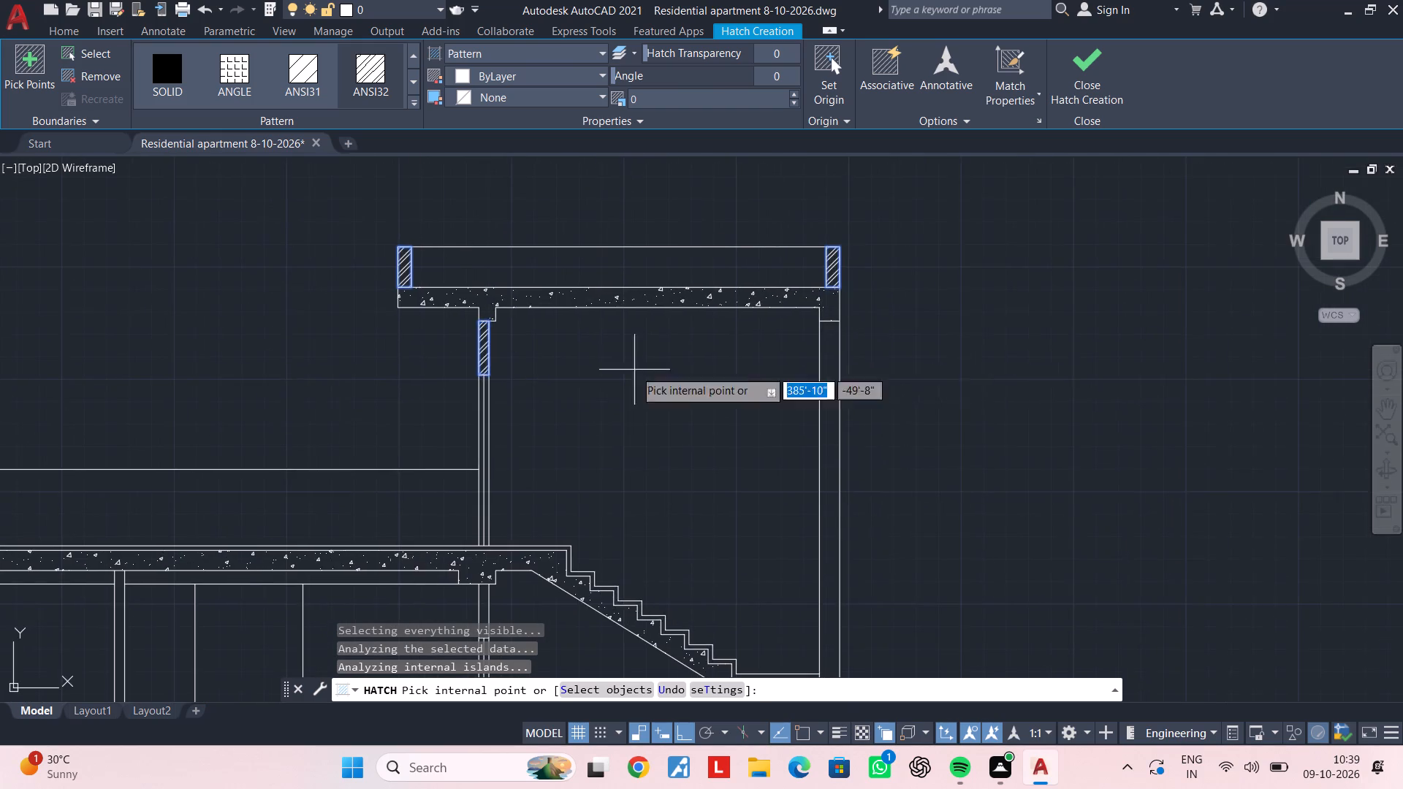
scroll(840, 359, "up", 1)
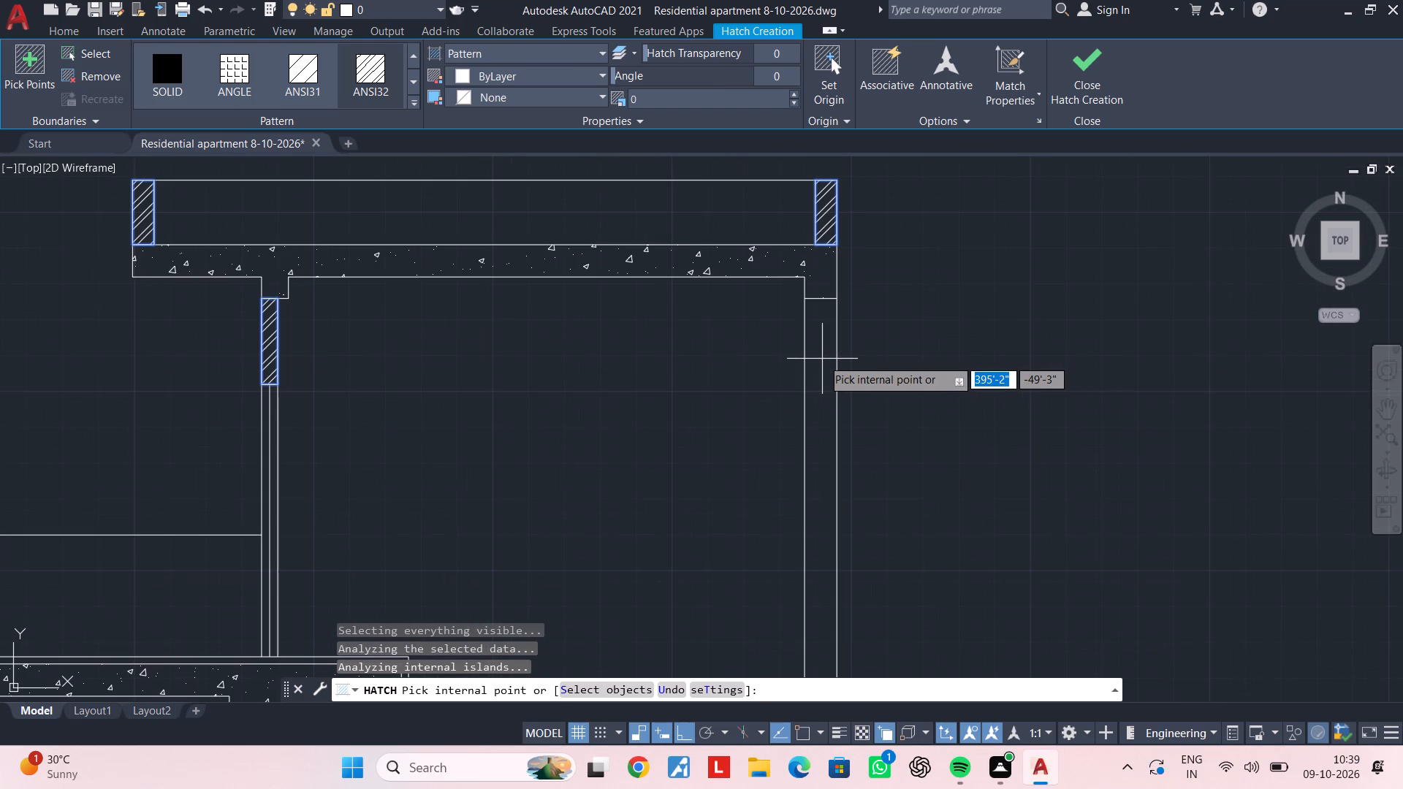
left_click(822, 359)
Add the wall pieces above the stair-side doors on the top and third floors to the ANSI32 hatch.
scroll(822, 361, "down", 2)
middle_click_drag(824, 366, 824, 364)
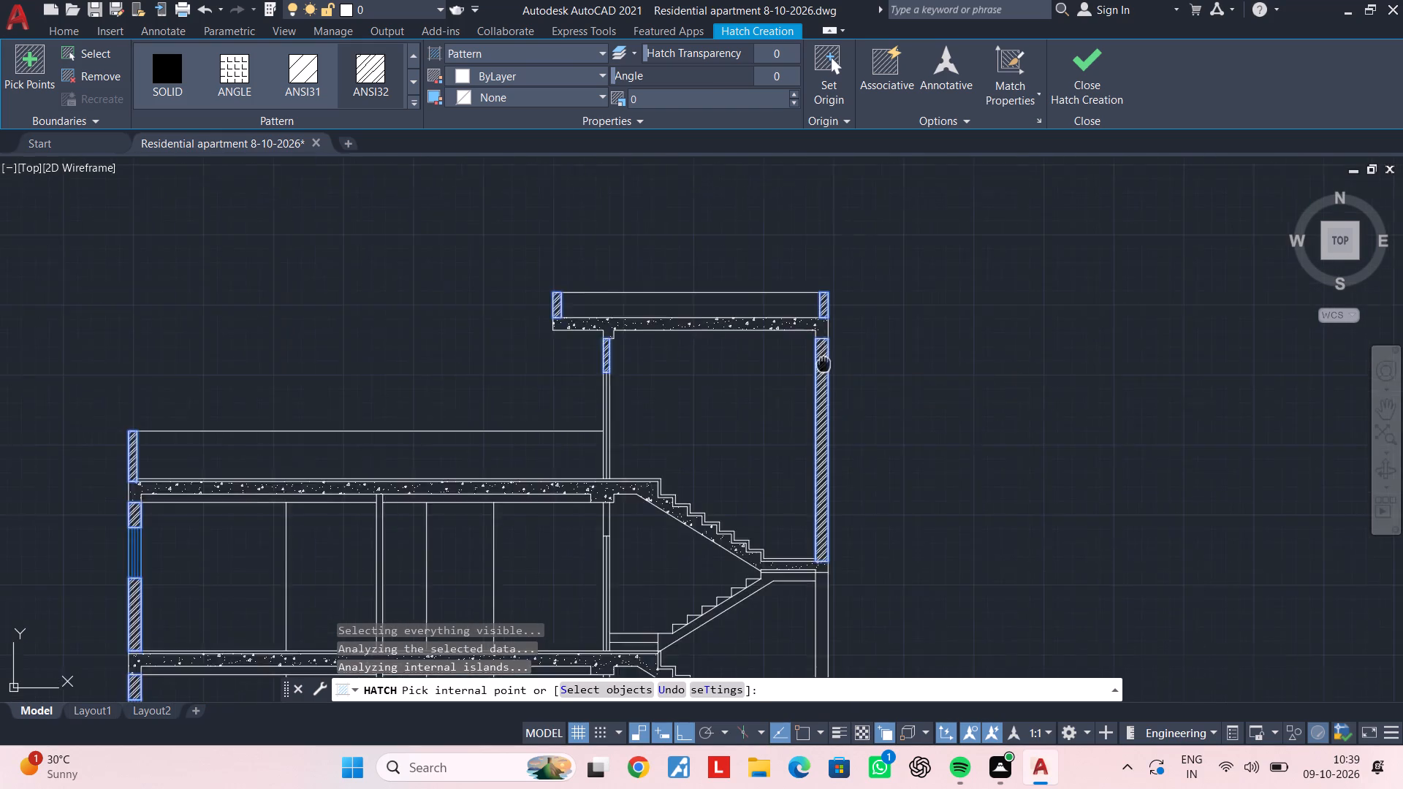
middle_click_drag(824, 364, 786, 198)
middle_click_drag(772, 366, 834, 297)
scroll(628, 332, "up", 2)
middle_click_drag(638, 283, 639, 348)
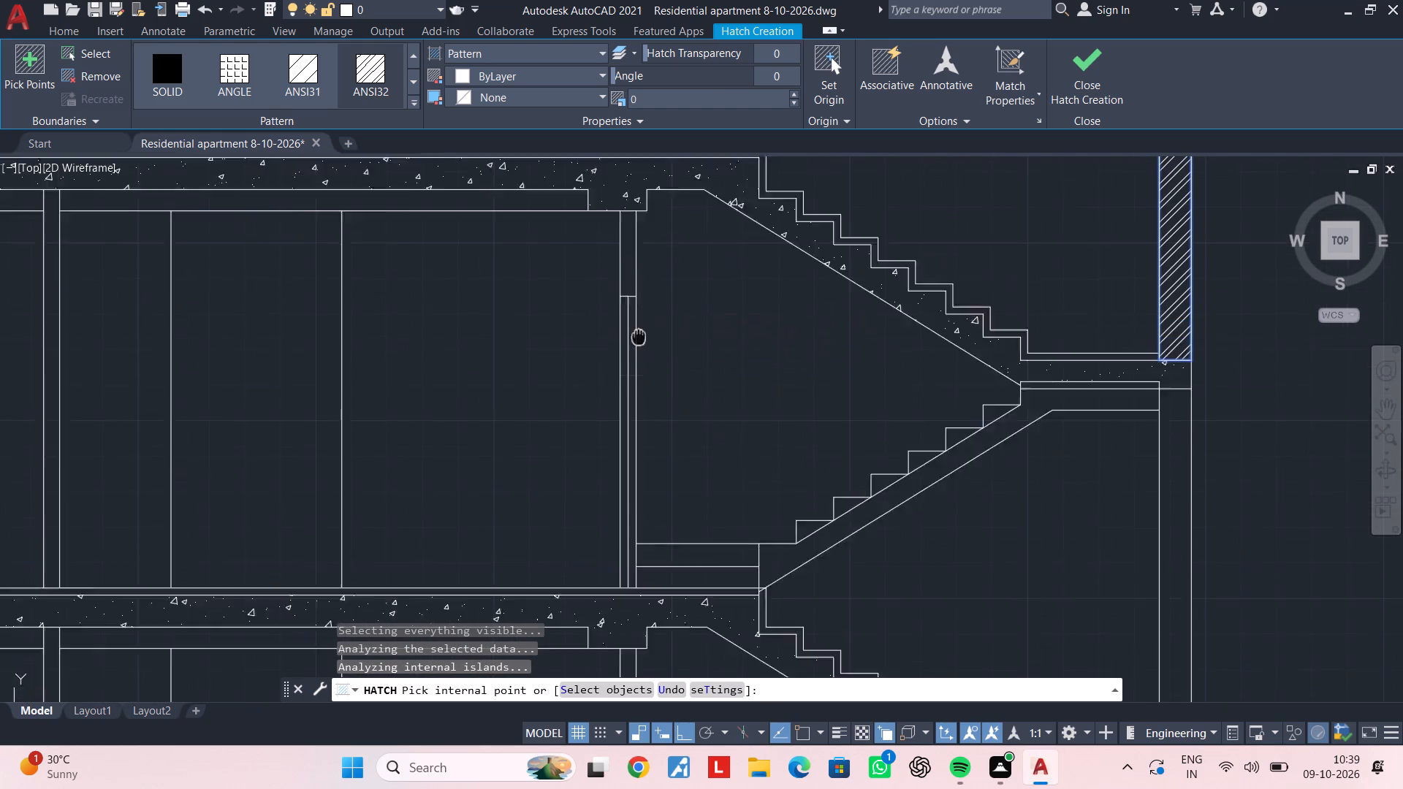
middle_click_drag(639, 348, 636, 403)
left_click(626, 320)
scroll(630, 346, "down", 2)
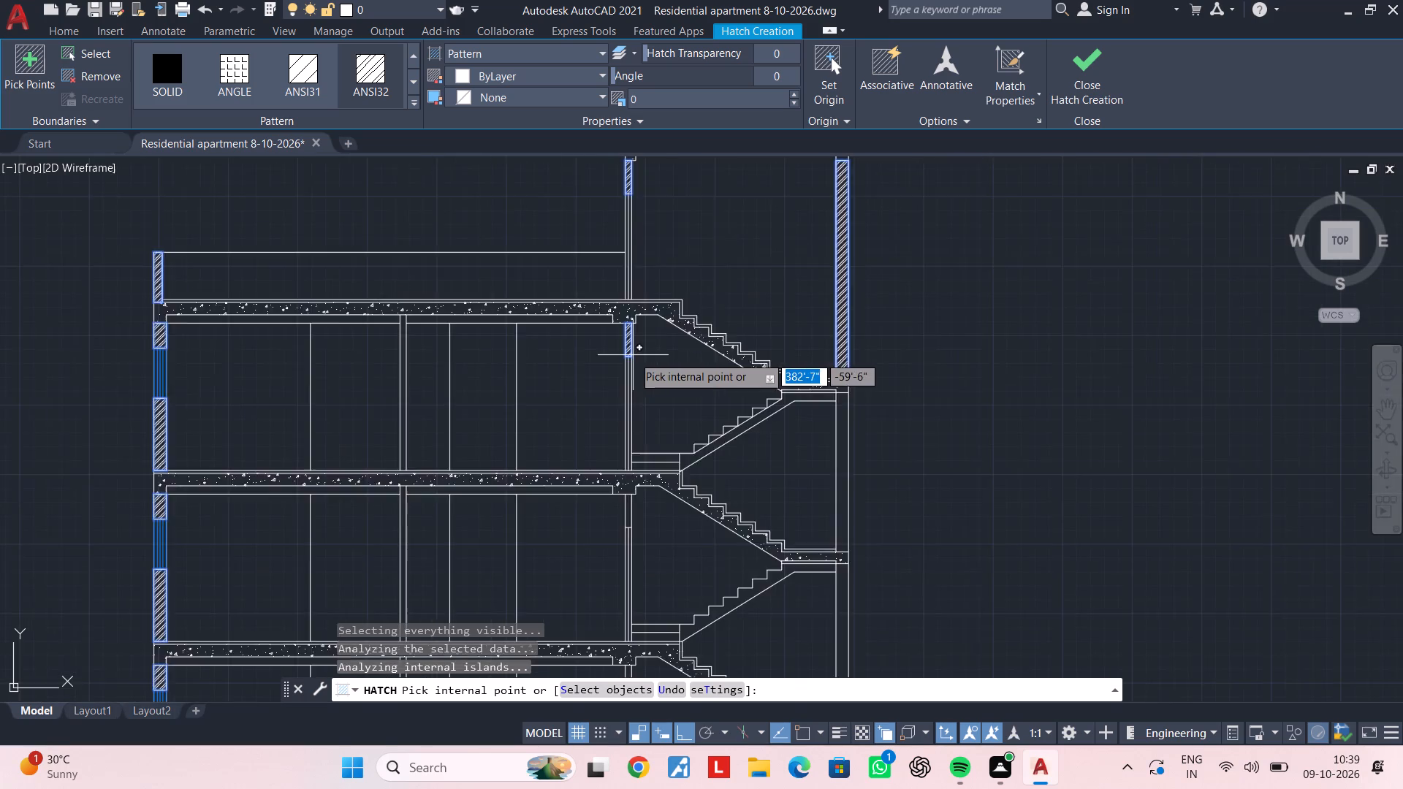
scroll(634, 357, "down", 1)
middle_click_drag(634, 357, 649, 217)
scroll(659, 327, "up", 3)
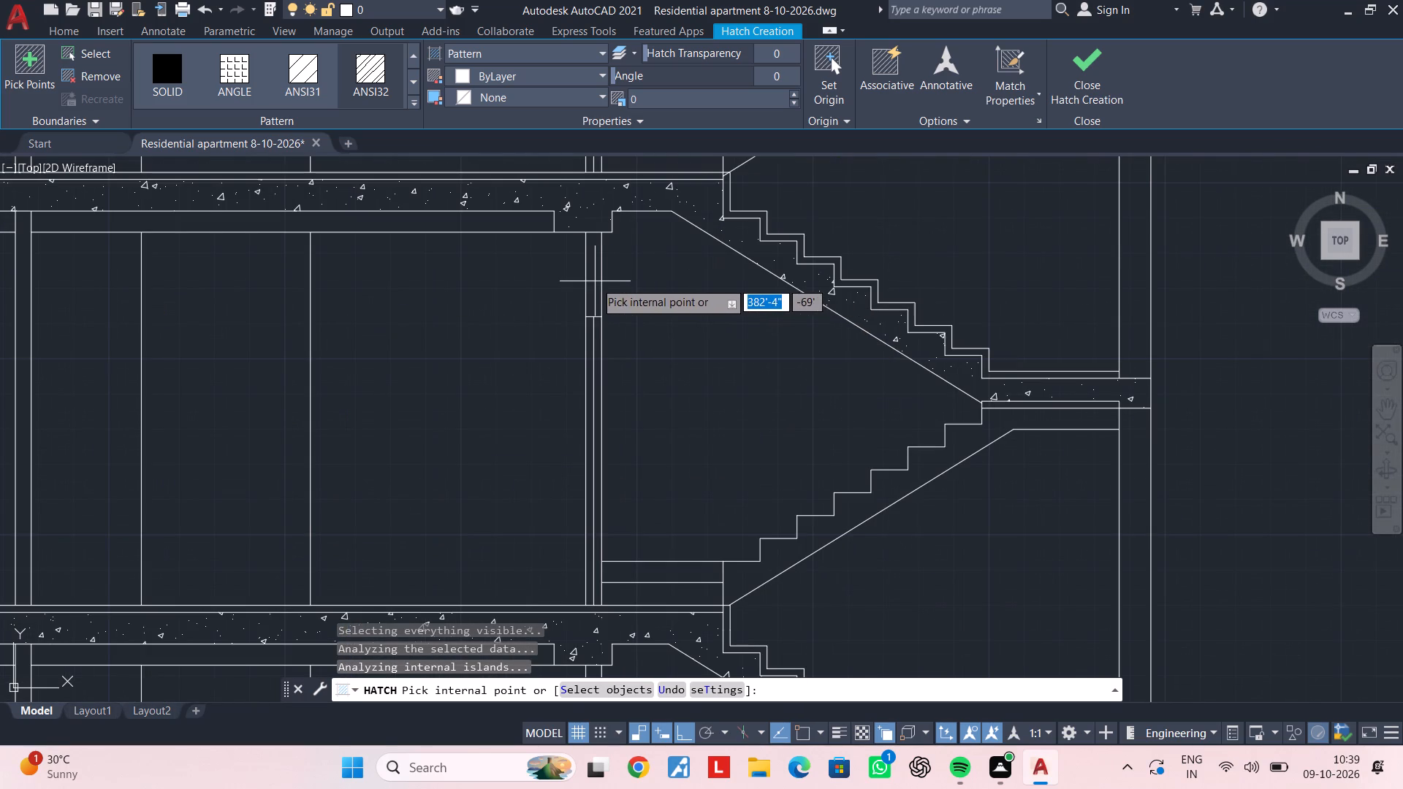
left_click(595, 281)
Add the wall pieces above the stair-side doors on the second, first and ground floors to the ANSI32 hatch.
scroll(653, 378, "down", 2)
middle_click_drag(653, 378, 668, 227)
scroll(639, 421, "up", 3)
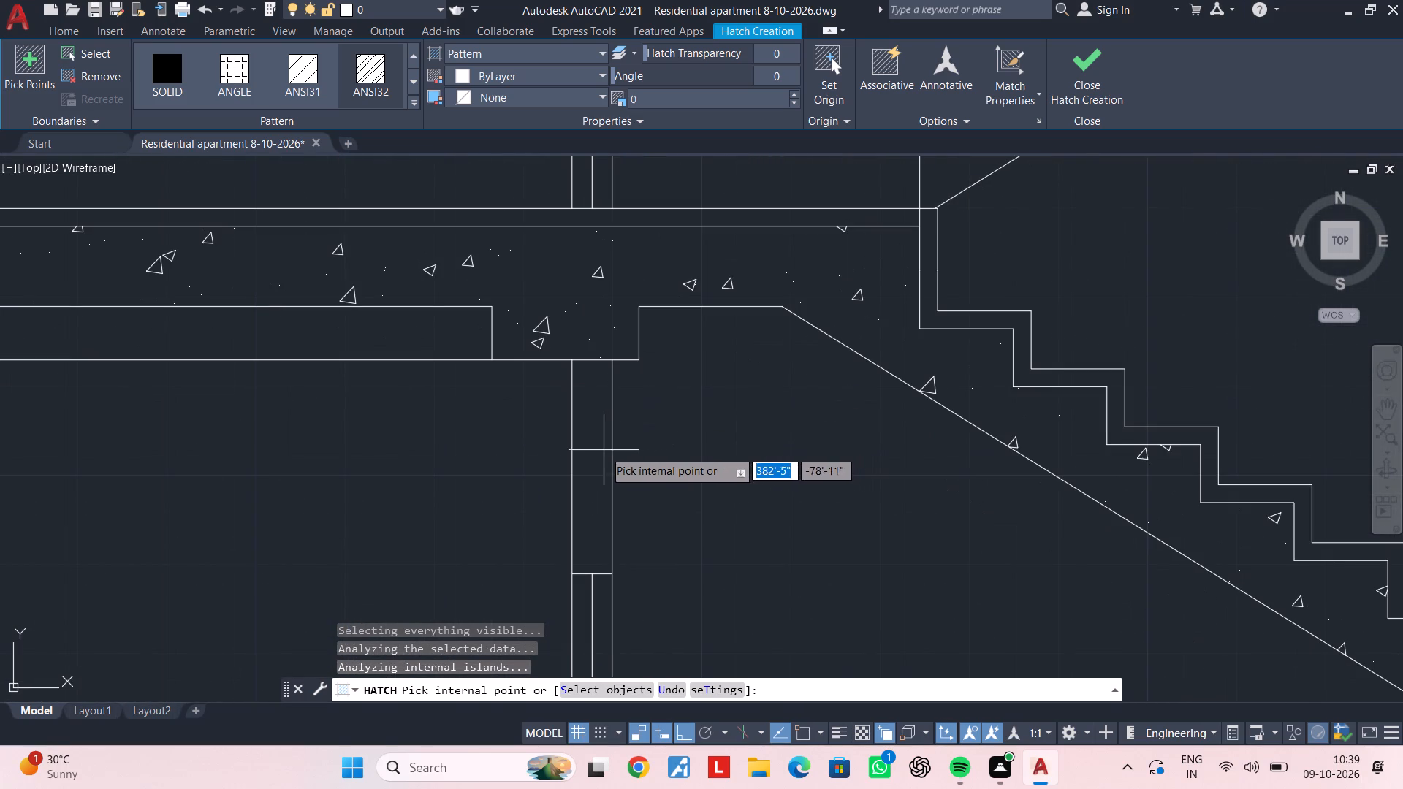
left_click(602, 450)
scroll(627, 467, "down", 3)
middle_click_drag(639, 476, 649, 147)
scroll(634, 413, "up", 2)
left_click(633, 411)
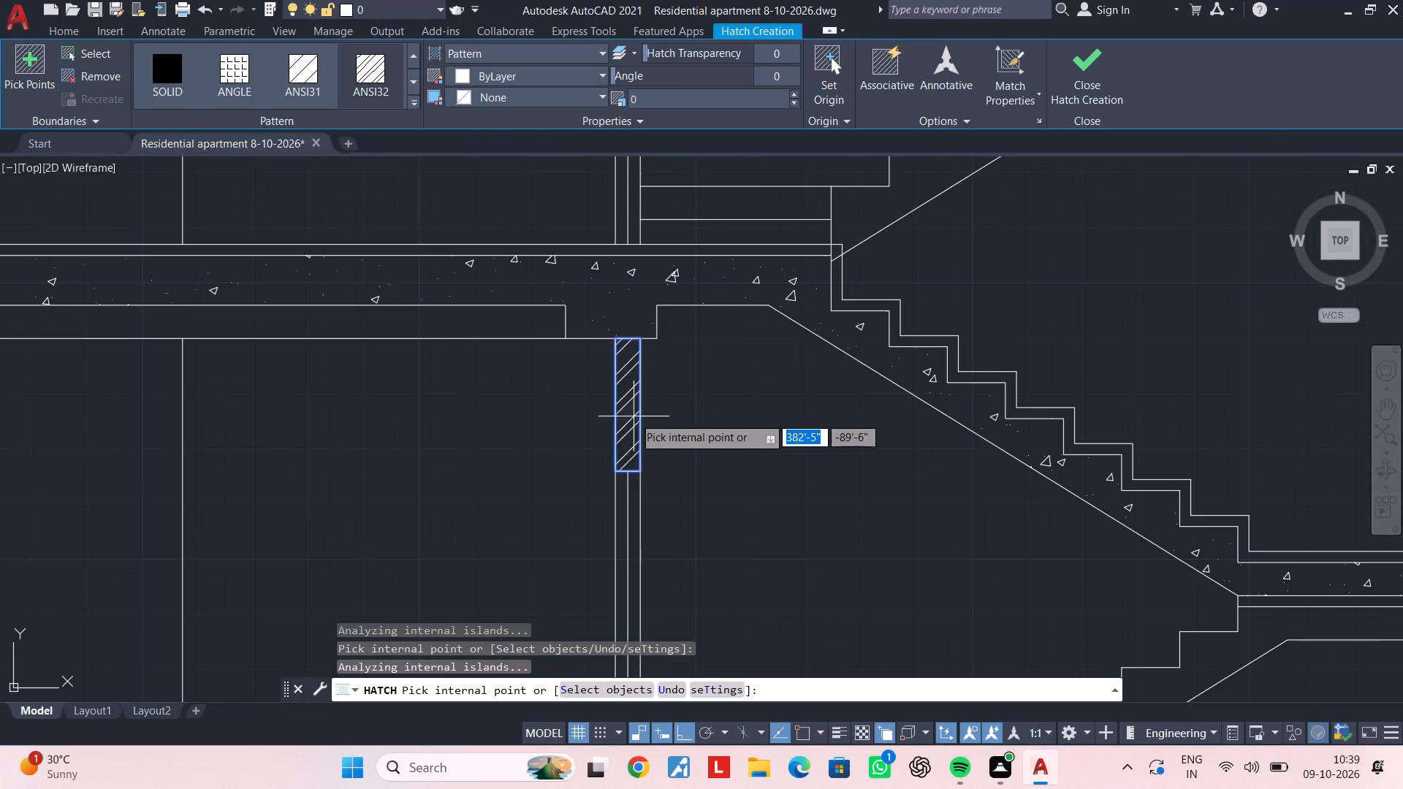
scroll(643, 428, "down", 4)
middle_click_drag(649, 436, 645, 256)
scroll(645, 246, "up", 4)
scroll(627, 525, "up", 3)
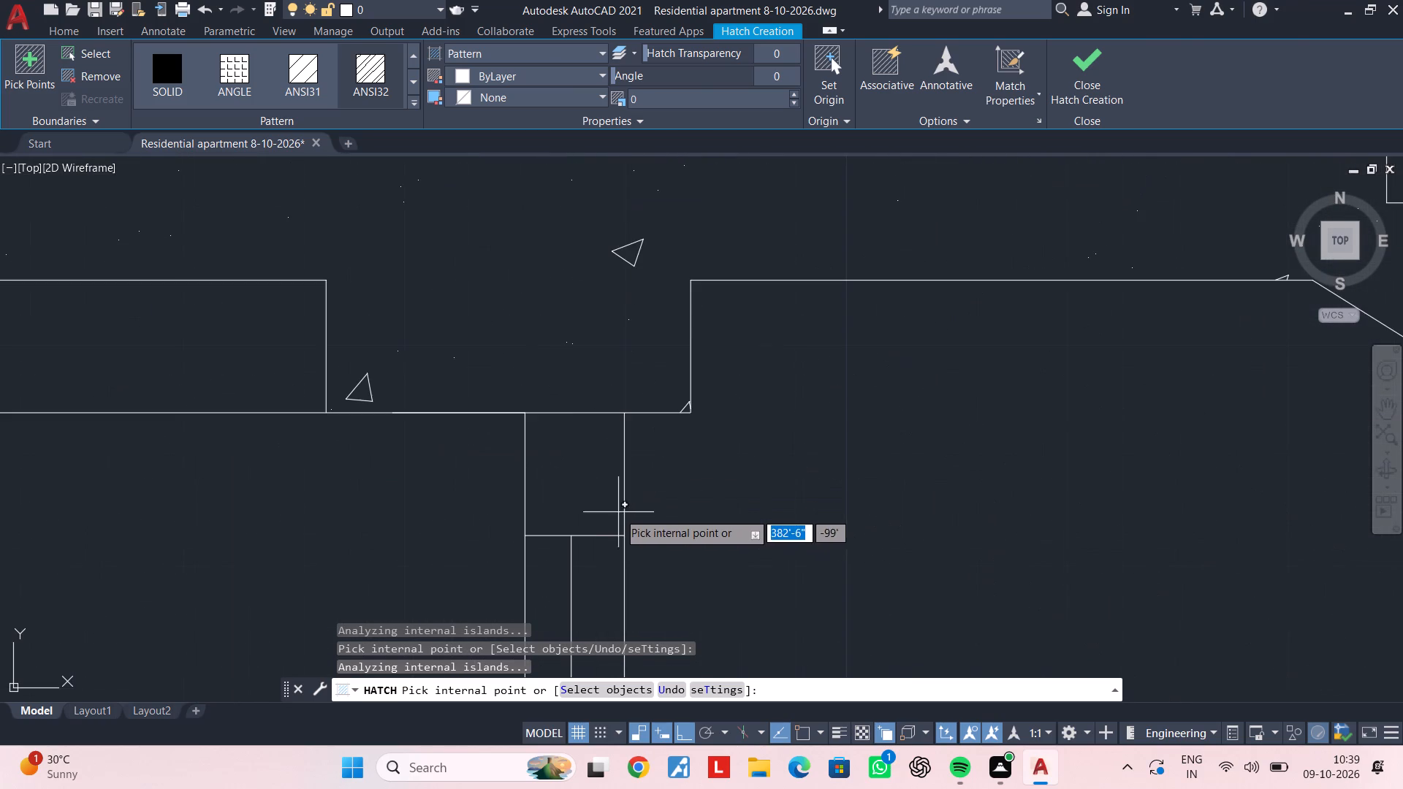
left_click(611, 504)
Add the stair-side outer wall segments from the lowest landing up to the third landing to the ANSI32 hatch.
scroll(719, 513, "down", 4)
middle_click_drag(796, 523, 723, 148)
scroll(748, 258, "down", 1)
middle_click_drag(750, 264, 645, 437)
middle_click_drag(775, 335, 669, 470)
left_click(820, 392)
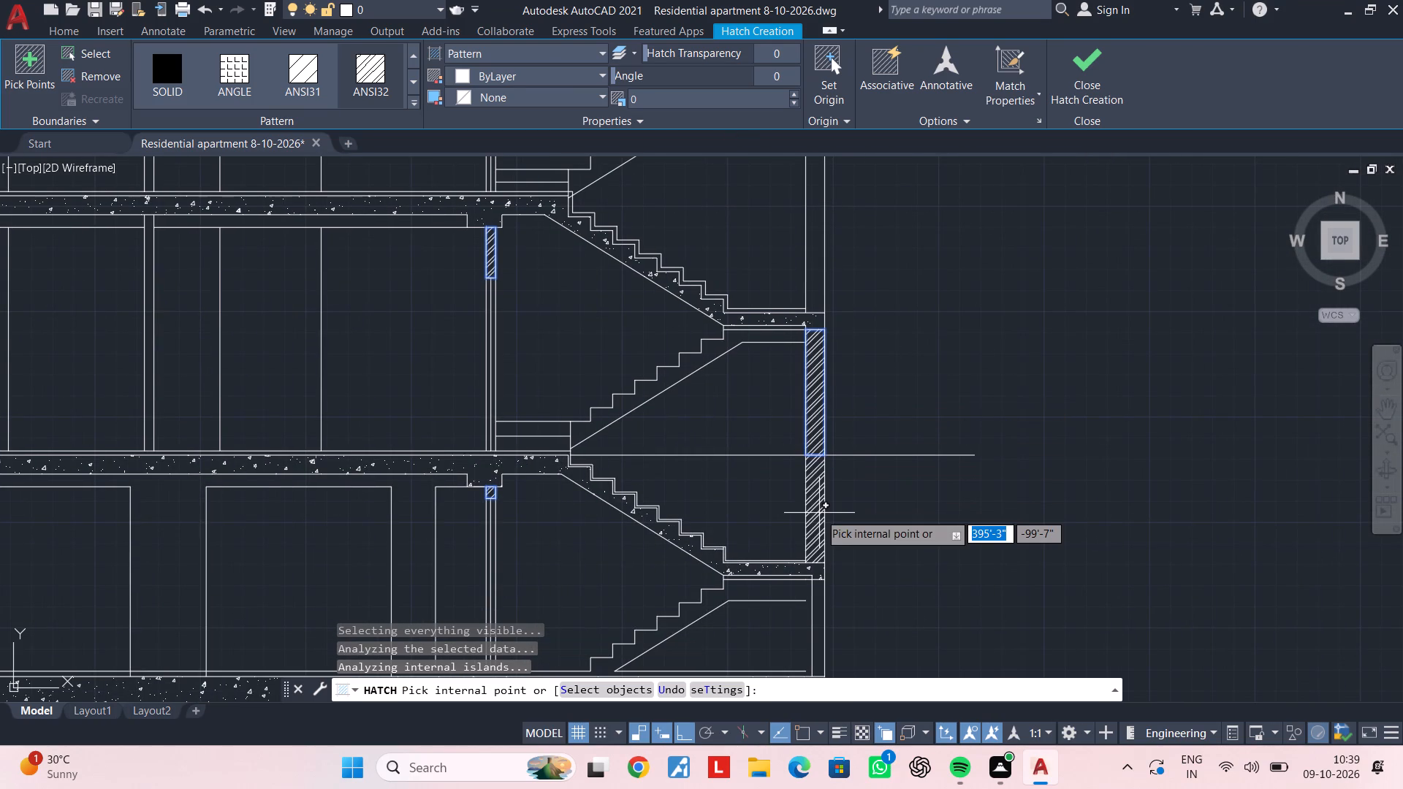
left_click(819, 513)
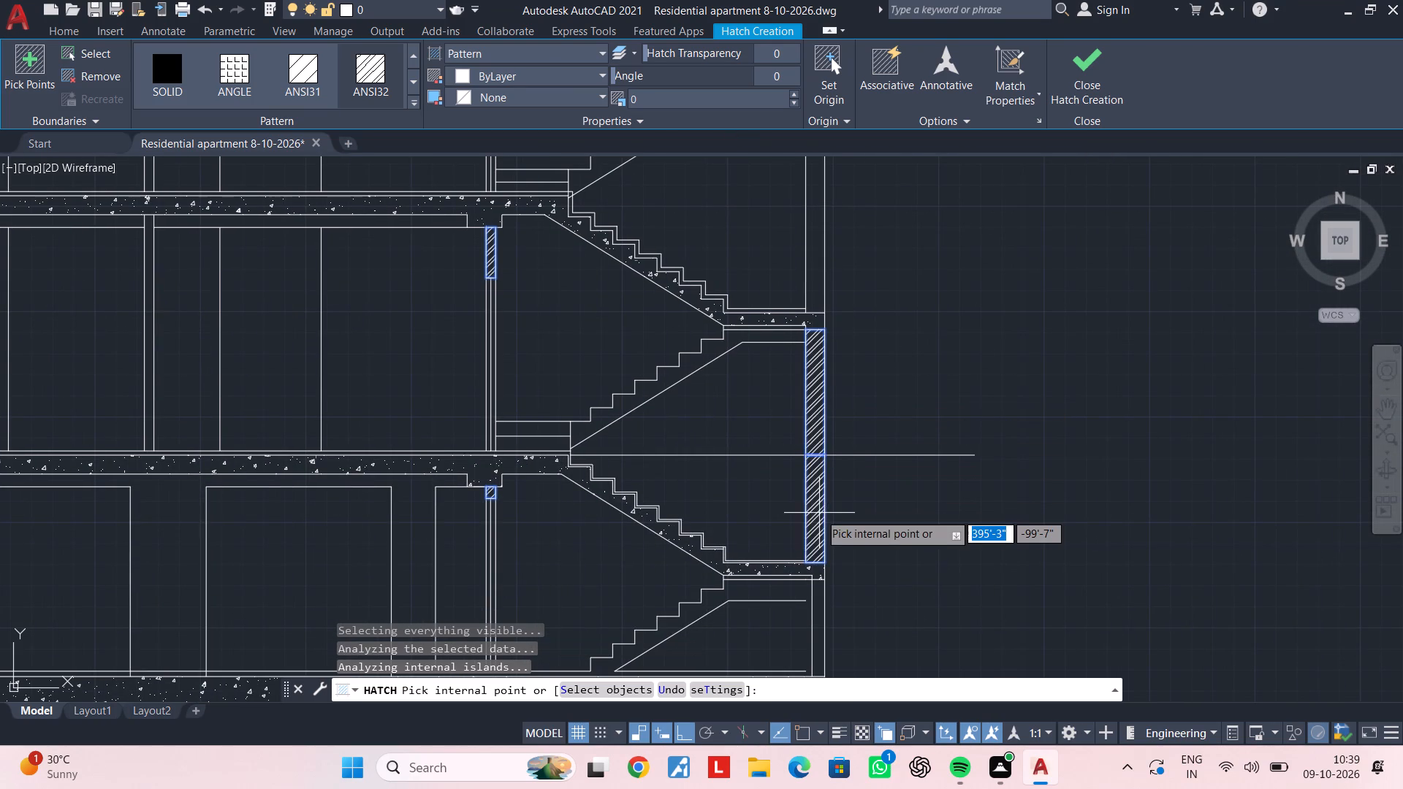
scroll(835, 485, "down", 1)
middle_click_drag(837, 361, 809, 527)
scroll(804, 487, "up", 1)
left_click(789, 476)
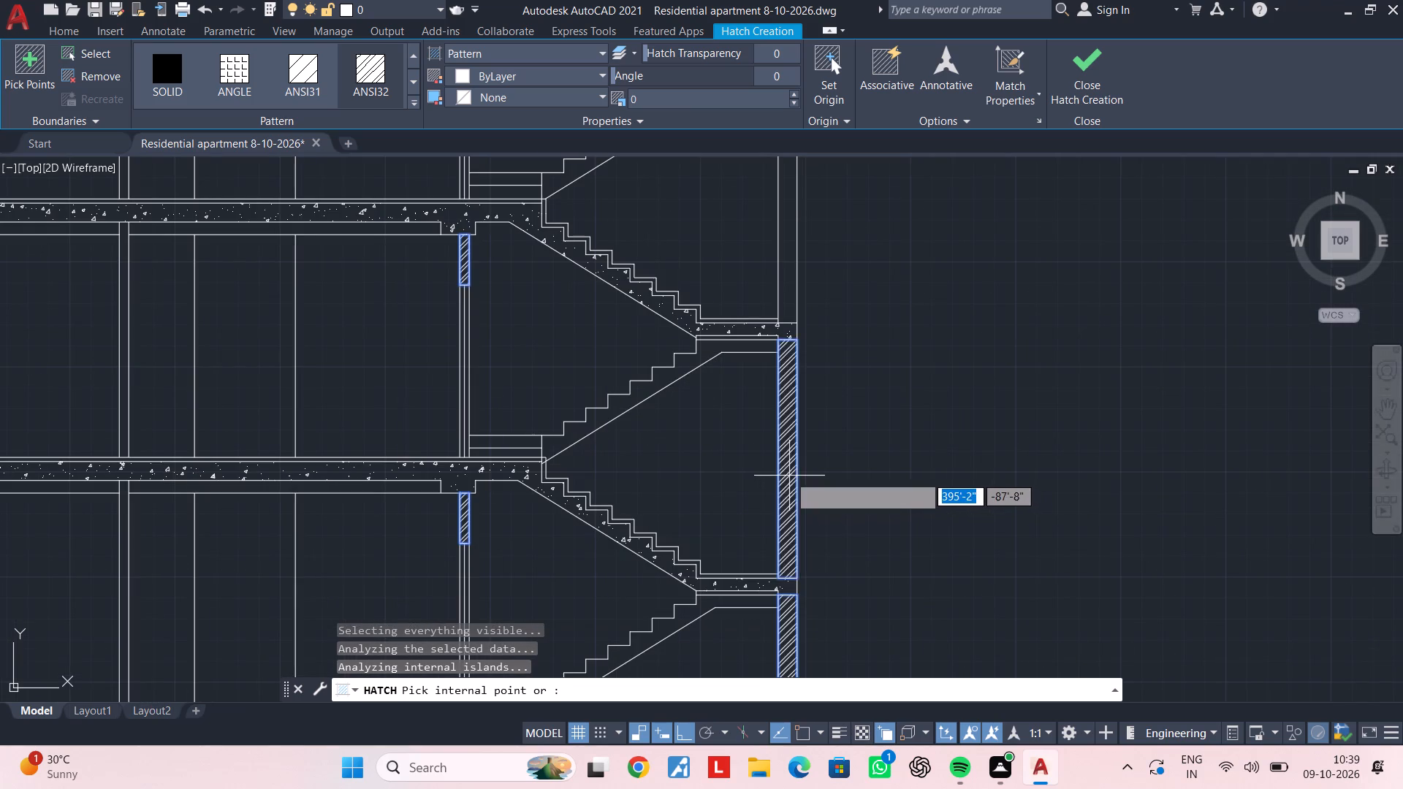
Add the two upper stair-side outer wall segments and the ground-floor segment below the lowest landing to the ANSI32 hatch.
scroll(802, 453, "down", 1)
middle_click_drag(802, 459, 777, 594)
left_click(768, 446)
middle_click_drag(788, 345, 786, 508)
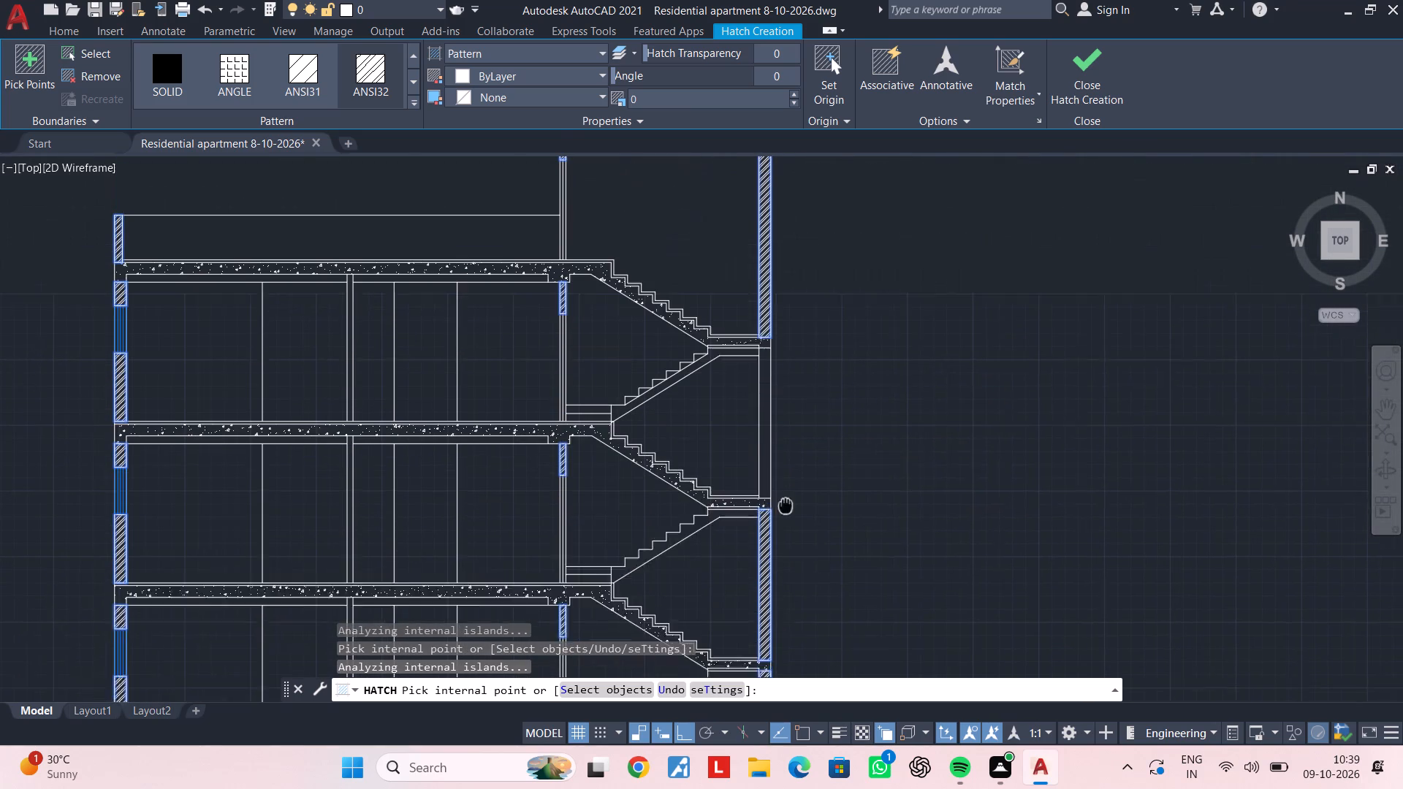
middle_click_drag(786, 508, 786, 530)
left_click(764, 453)
scroll(804, 473, "down", 3)
middle_click_drag(807, 479, 790, 305)
scroll(783, 441, "up", 1)
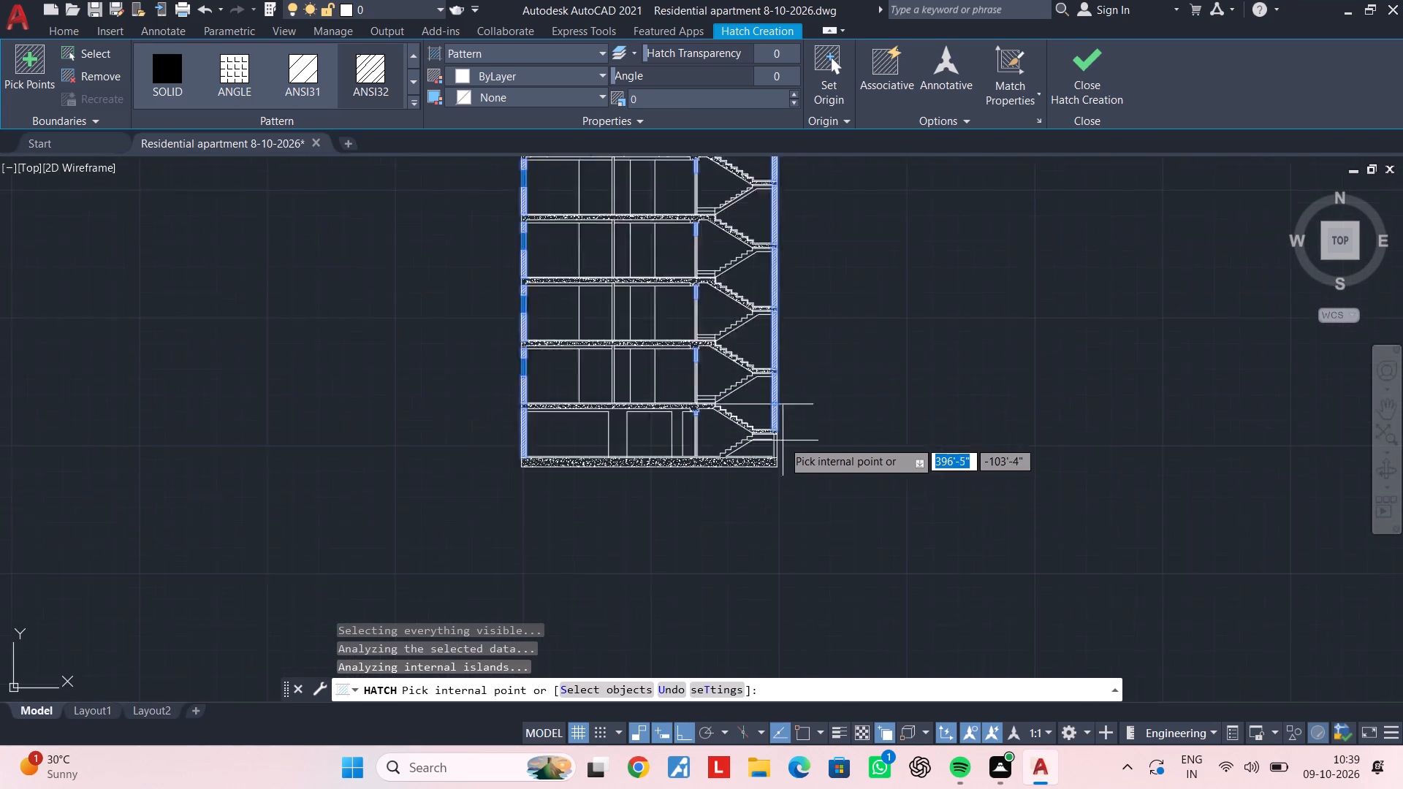
scroll(783, 441, "up", 4)
left_click(745, 469)
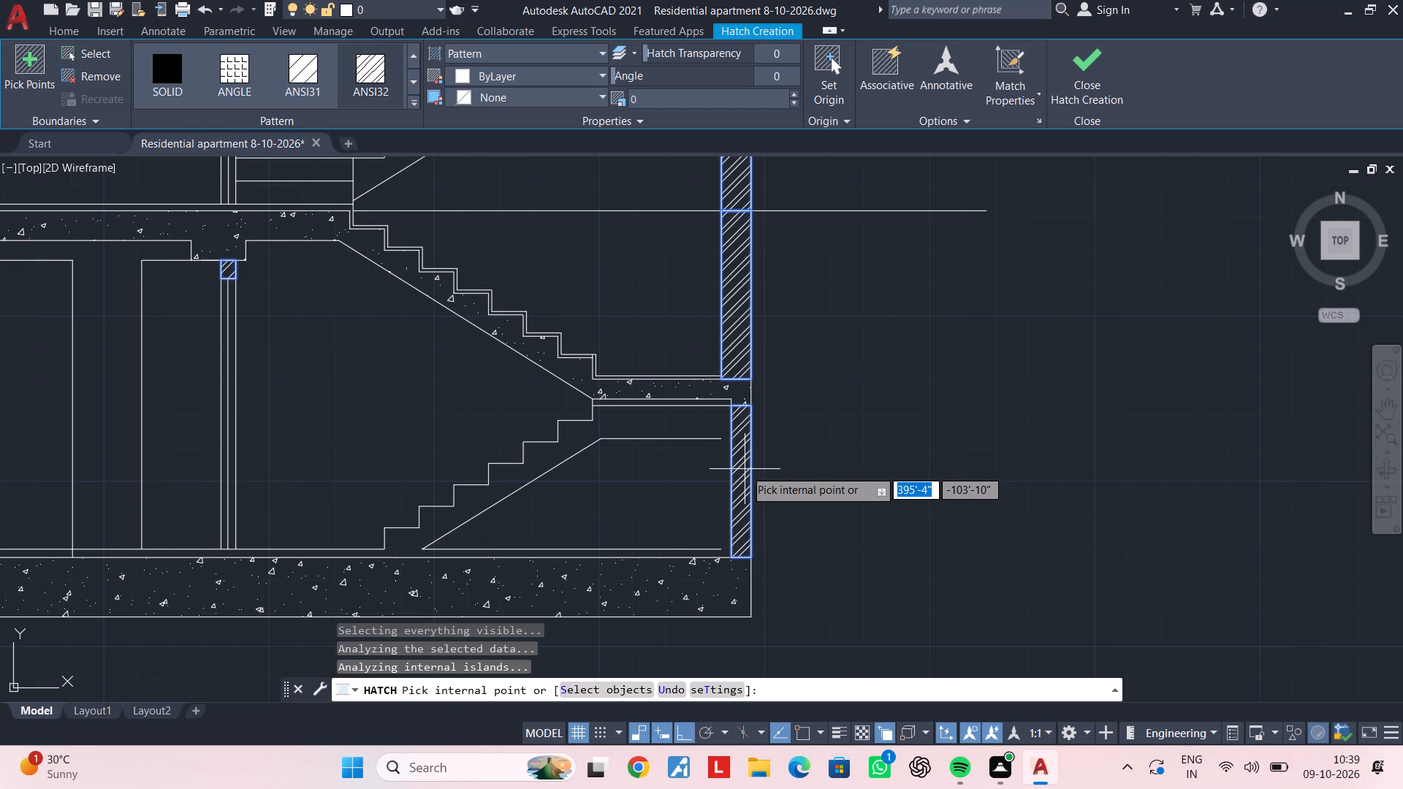
Add the first floor's central partition wall to the ANSI32 hatch.
scroll(742, 470, "down", 2)
middle_click_drag(767, 471, 1161, 478)
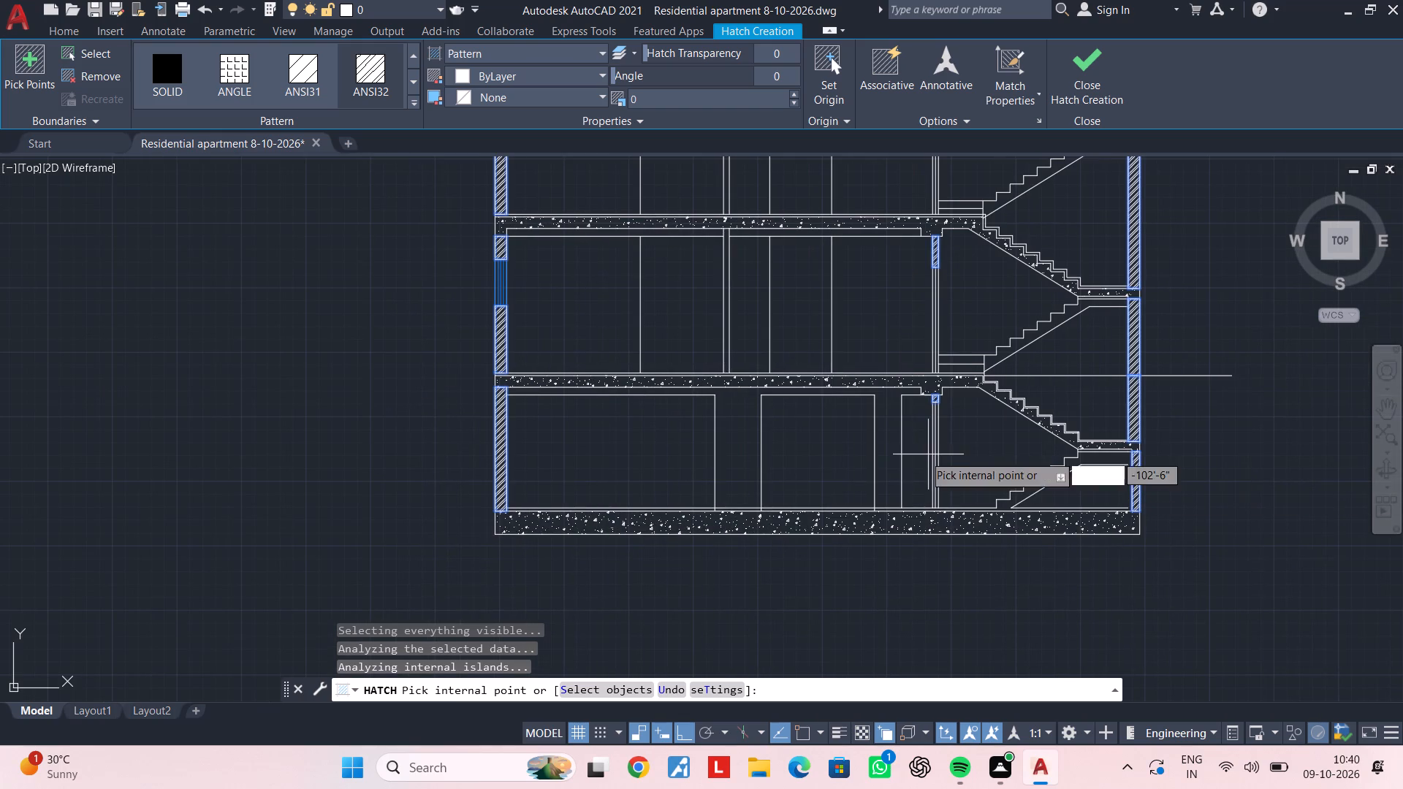
middle_click_drag(737, 364, 759, 543)
scroll(750, 489, "up", 3)
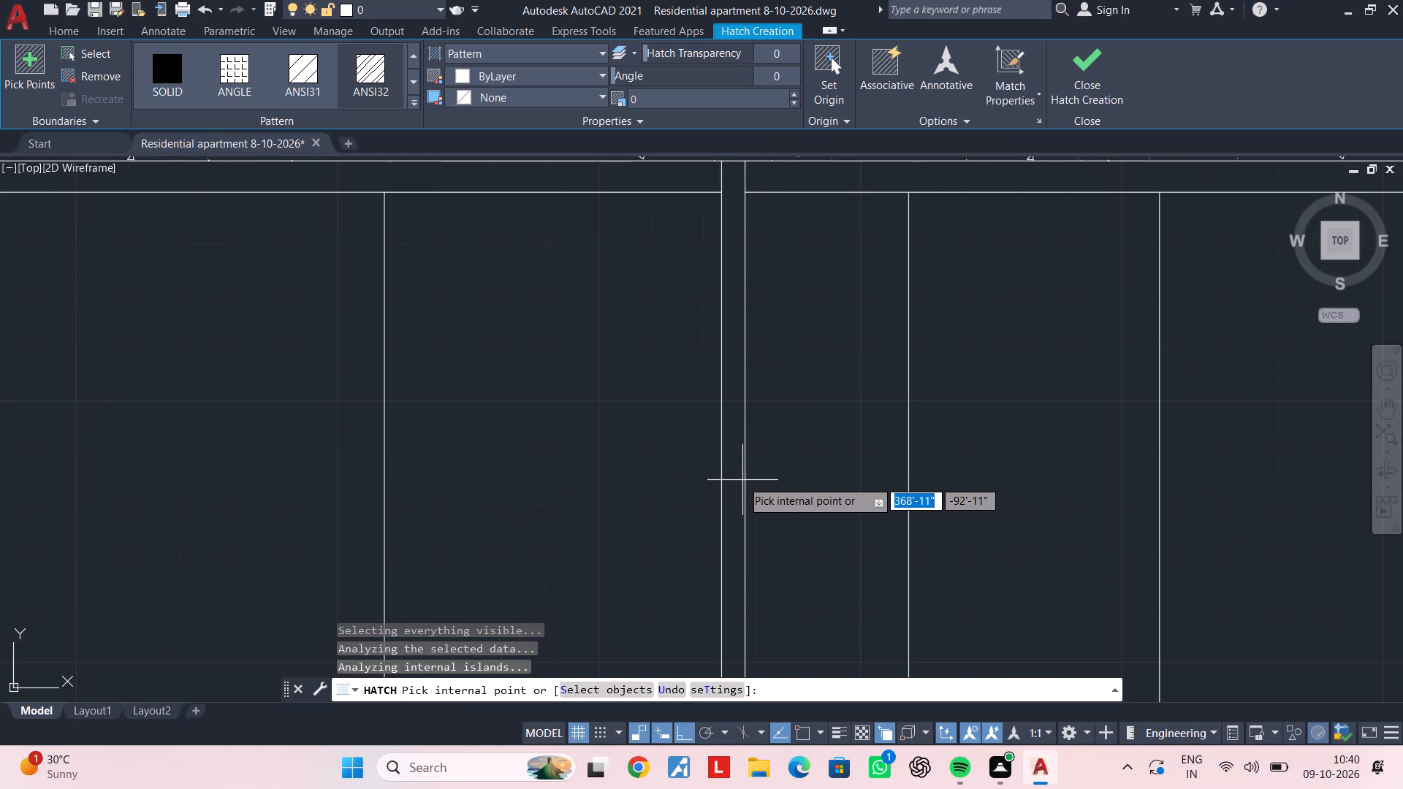
left_click(737, 479)
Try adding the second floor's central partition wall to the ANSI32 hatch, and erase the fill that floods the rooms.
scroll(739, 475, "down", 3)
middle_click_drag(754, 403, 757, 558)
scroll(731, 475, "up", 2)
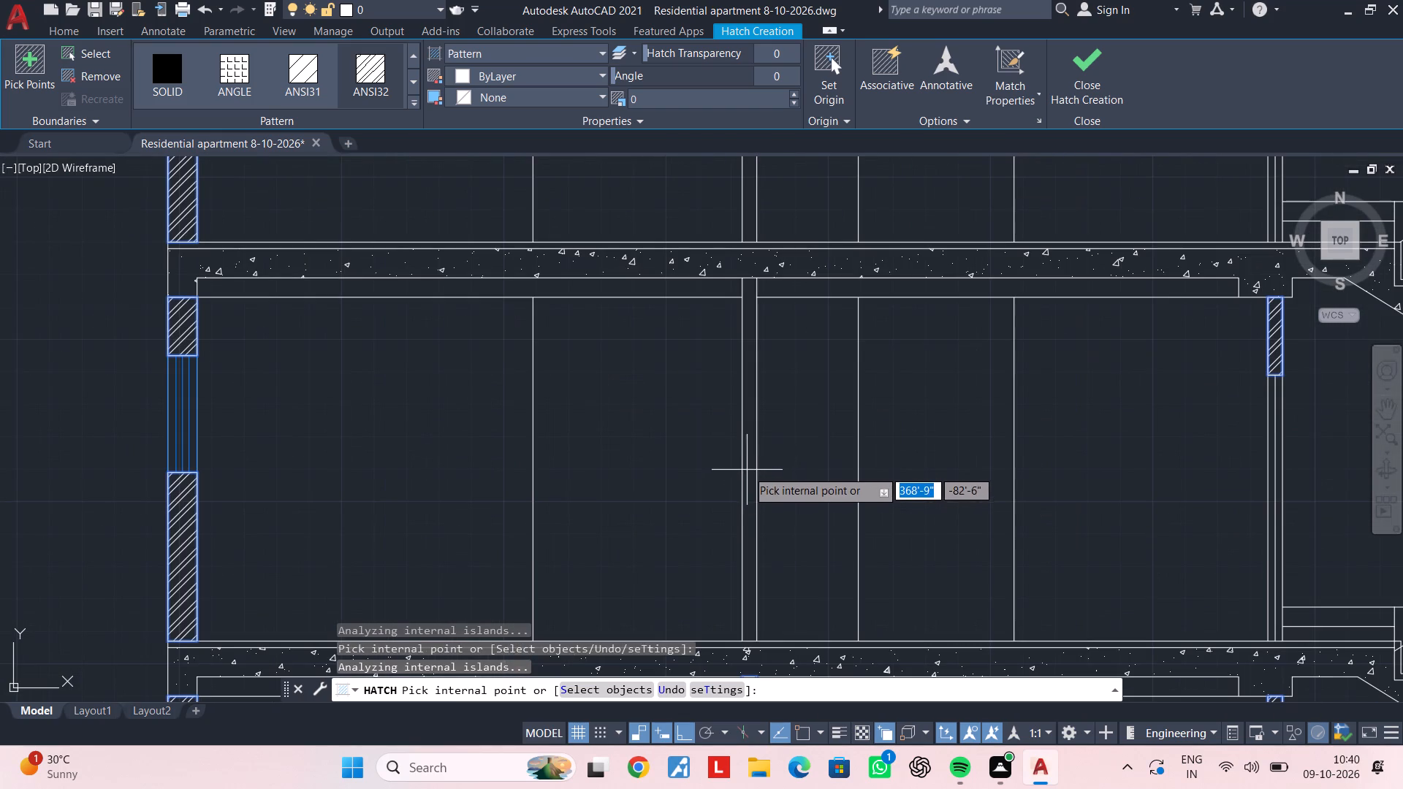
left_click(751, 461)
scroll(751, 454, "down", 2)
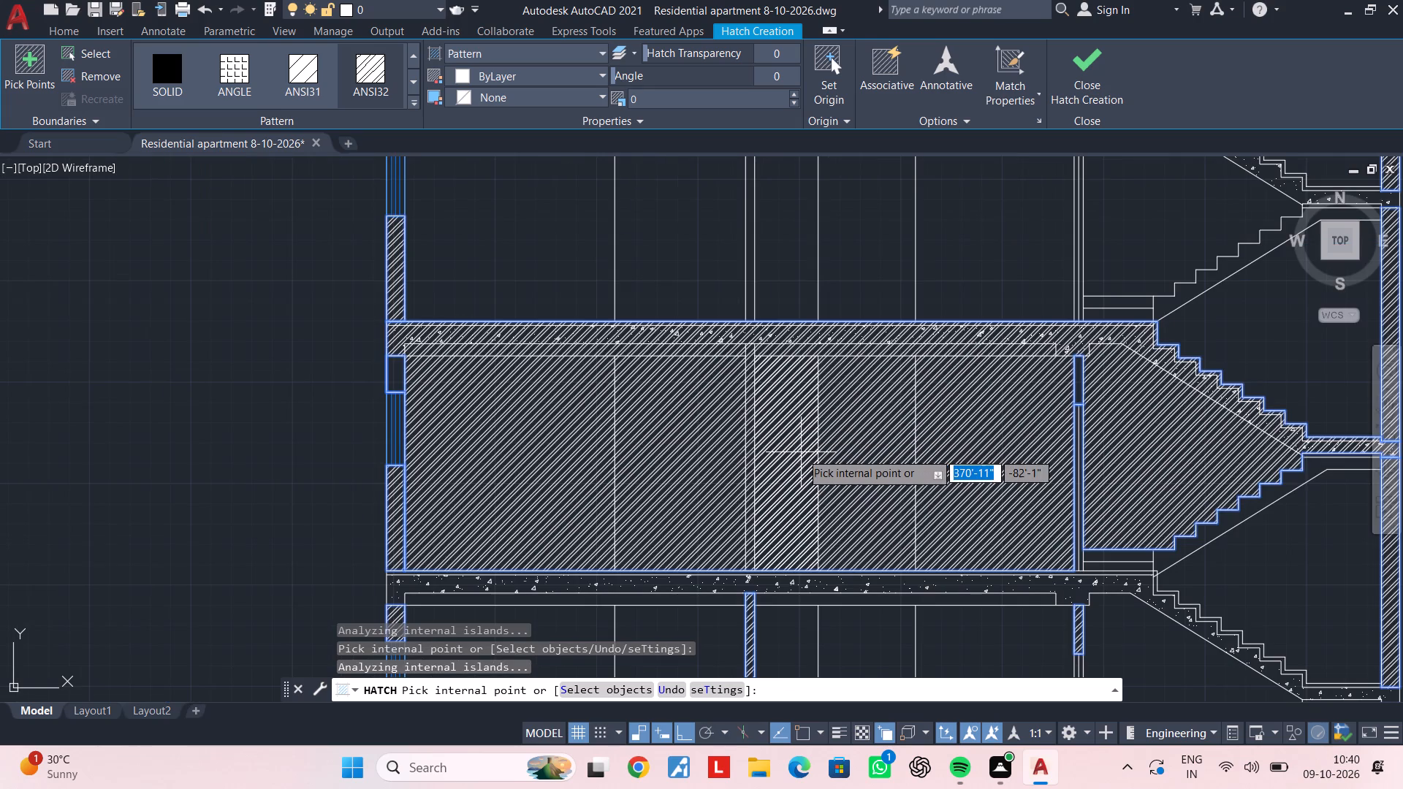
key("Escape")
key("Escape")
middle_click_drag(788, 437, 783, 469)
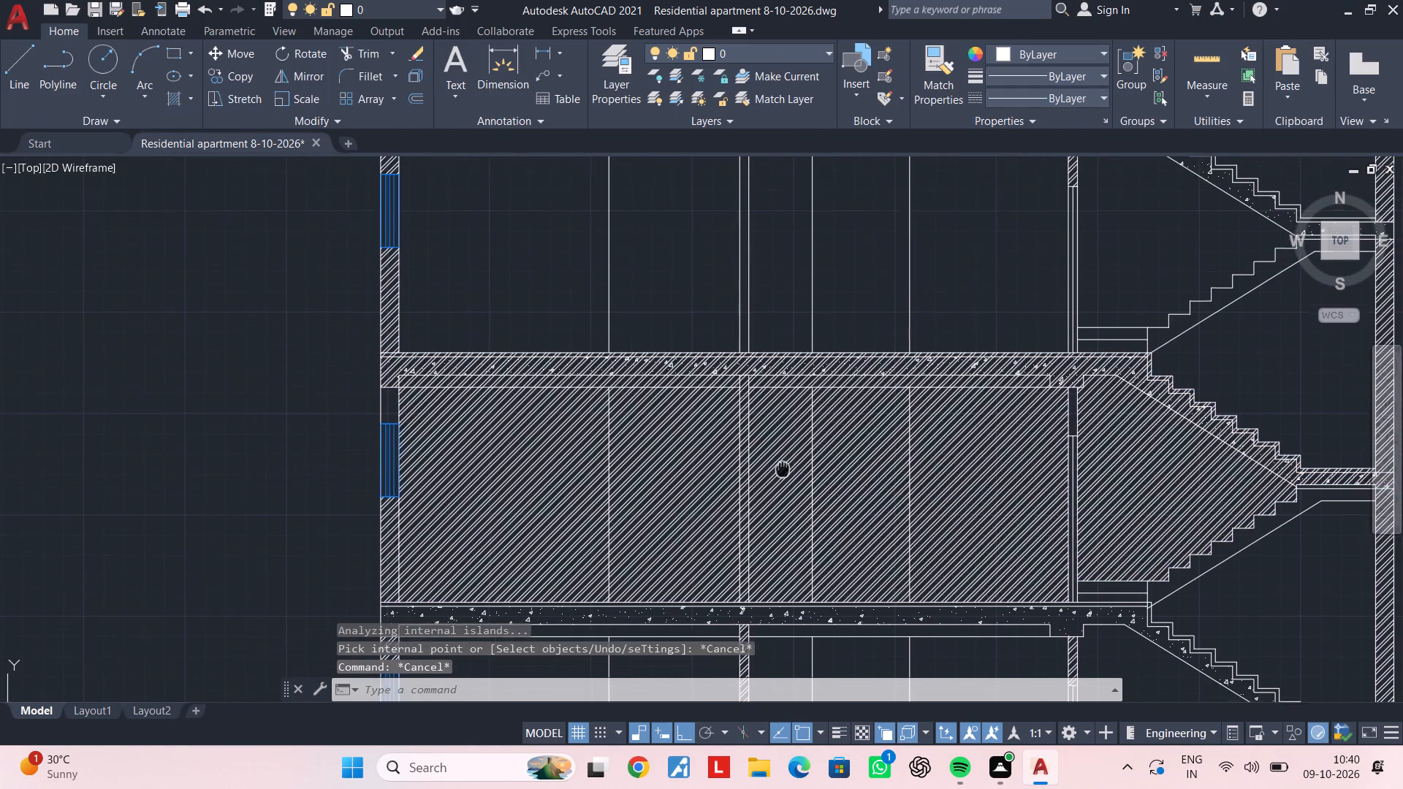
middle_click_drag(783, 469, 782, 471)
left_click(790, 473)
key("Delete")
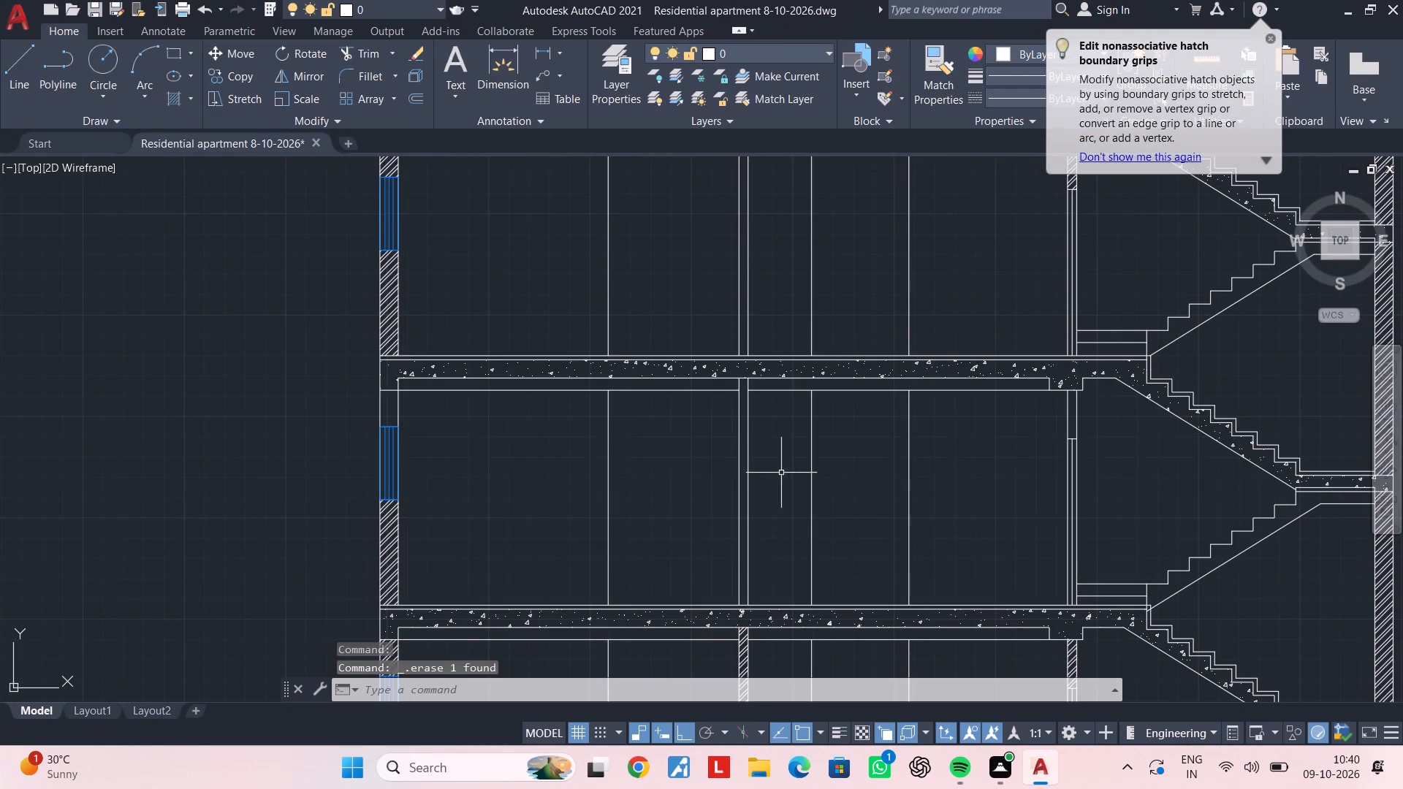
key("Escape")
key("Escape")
Start a new ANSI32 hatch filling the second floor's central partition and its outer wall segment above the window.
type("h")
key("space")
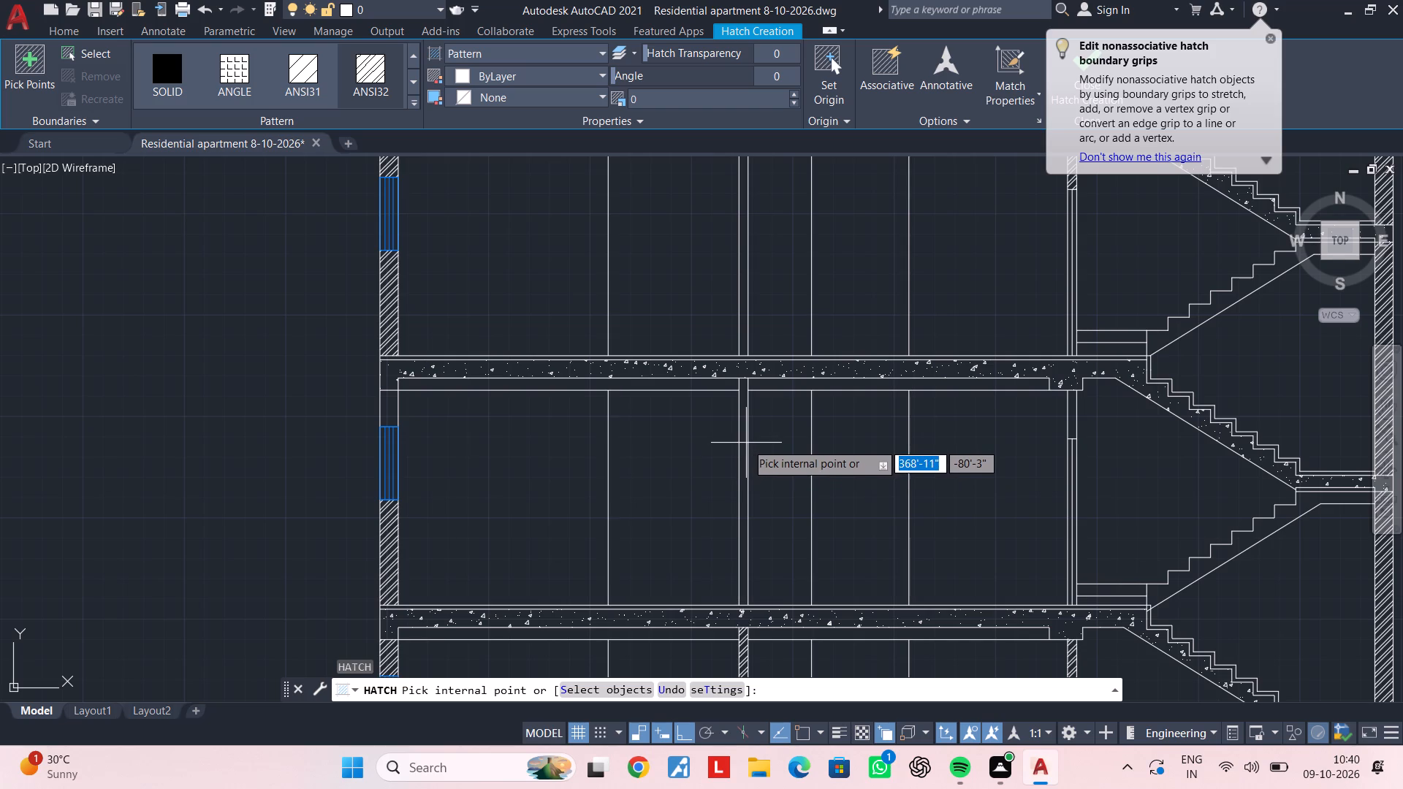
left_click(745, 453)
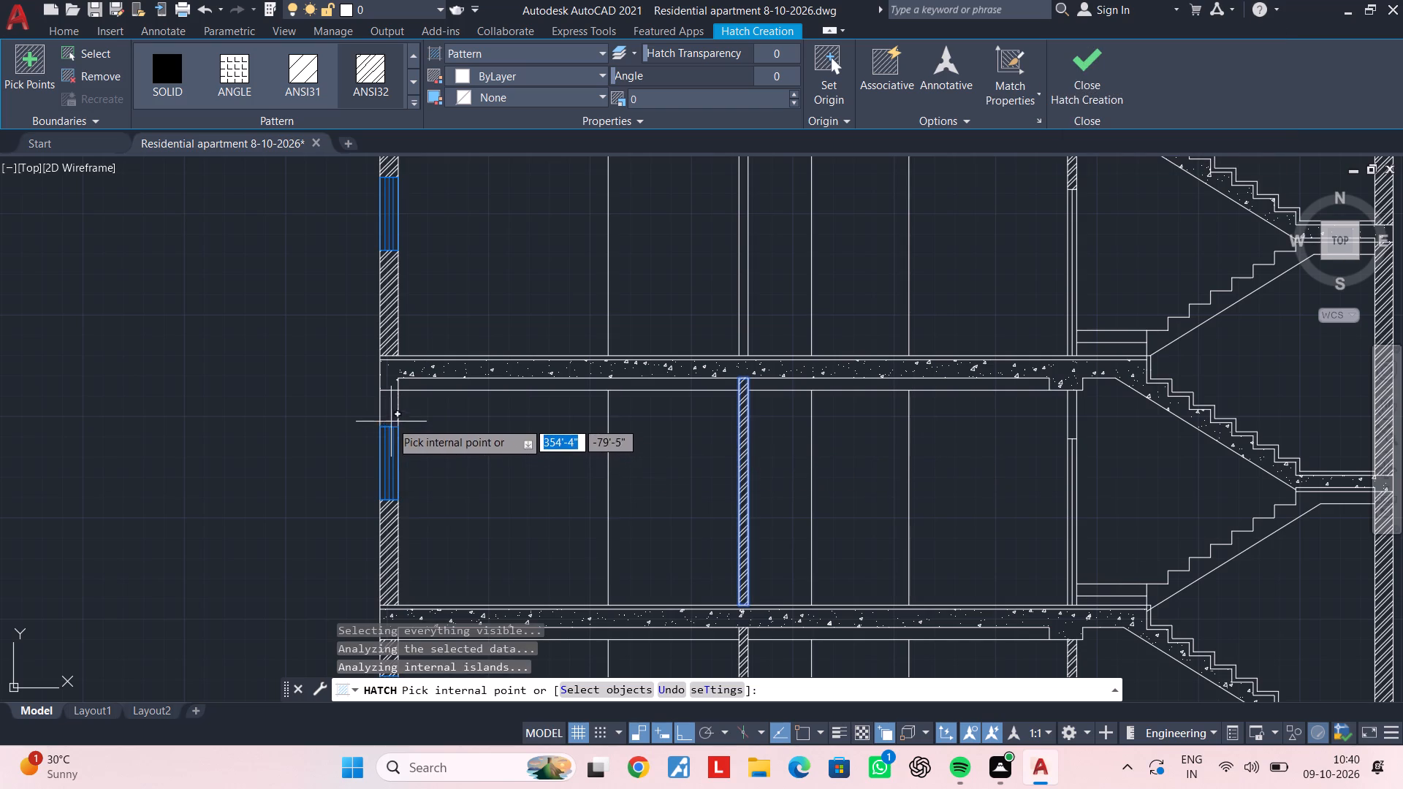
left_click(391, 415)
Add the third- and top-floor central partition walls to the ANSI32 hatch and finish the hatch.
middle_click_drag(614, 425, 608, 649)
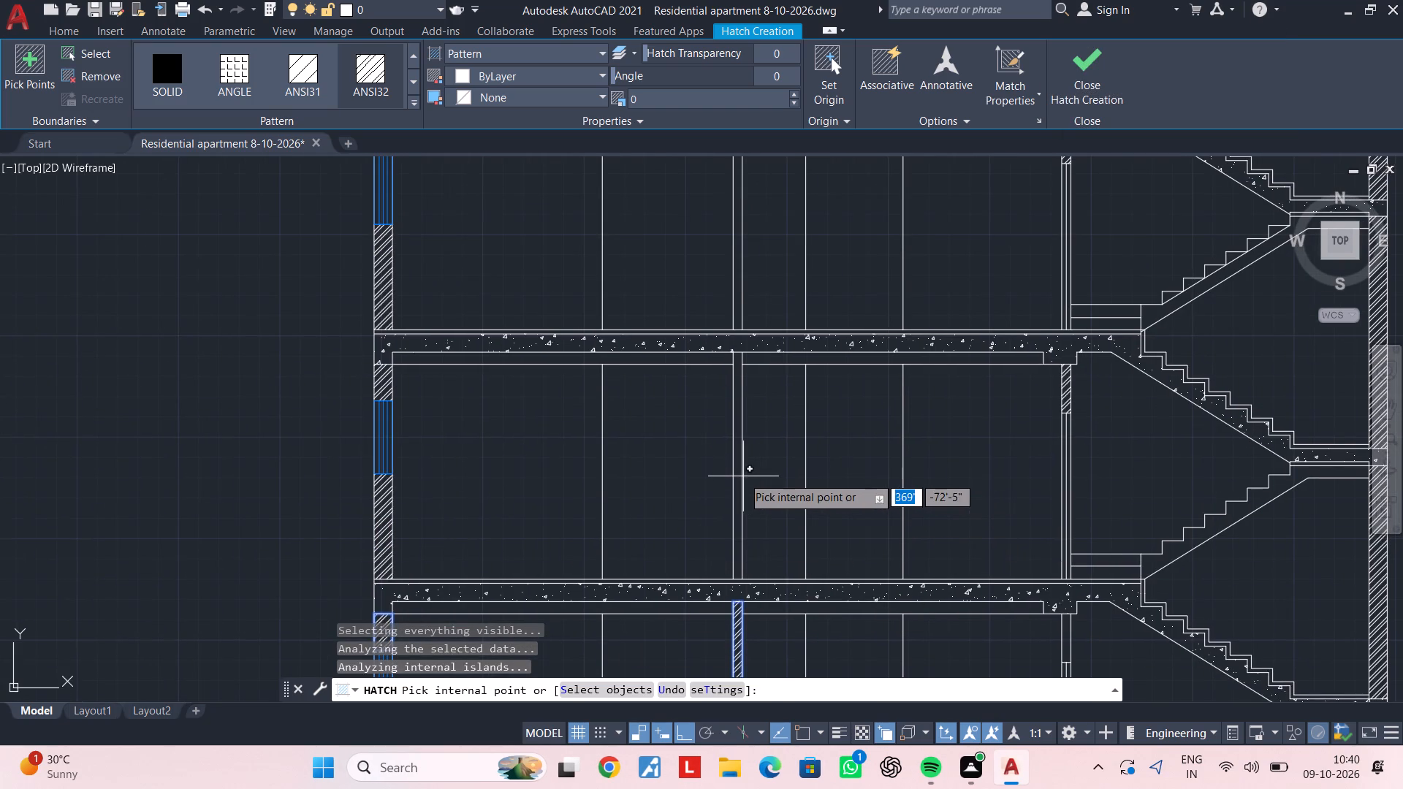
left_click(739, 475)
middle_click_drag(740, 413, 718, 601)
left_click(718, 459)
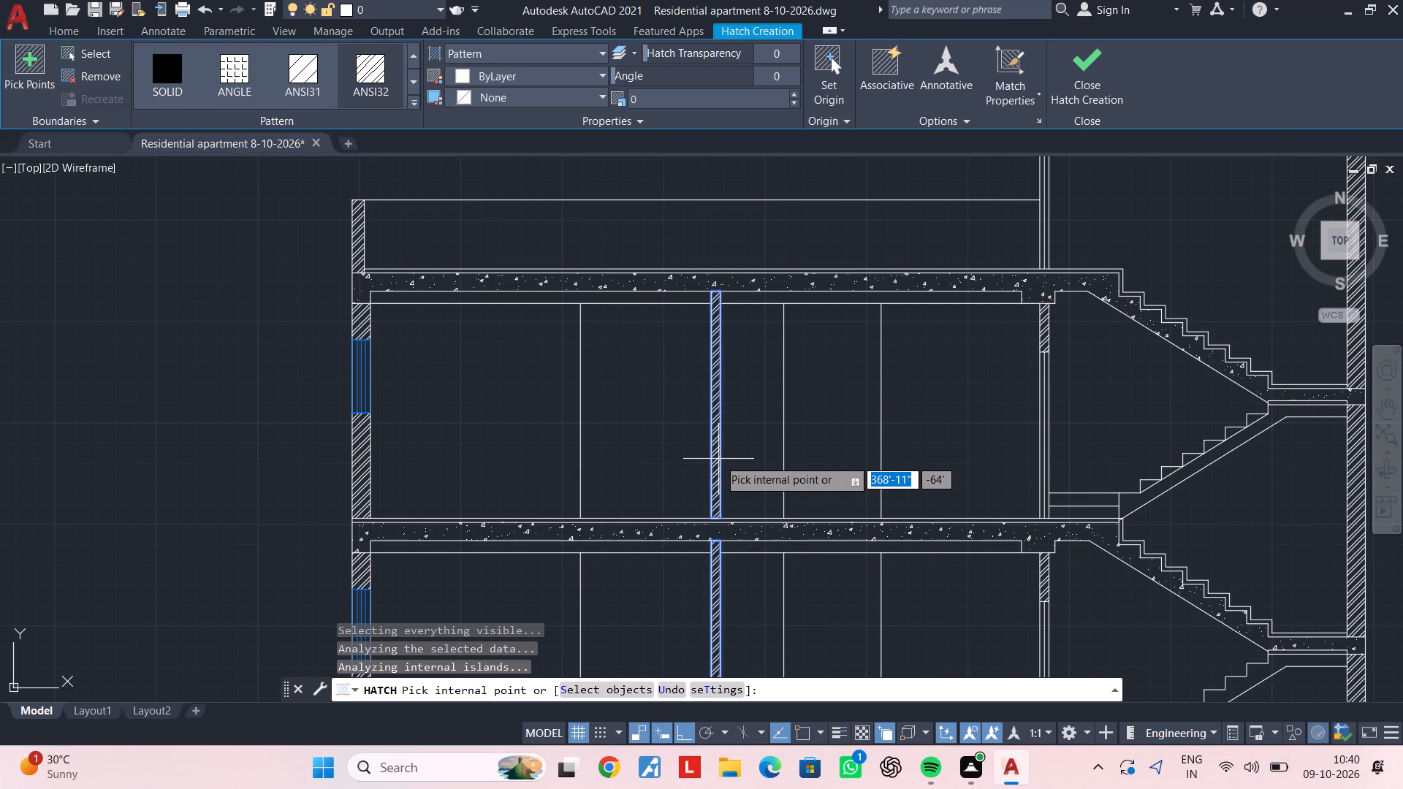
scroll(742, 465, "down", 2)
middle_click_drag(746, 470, 603, 449)
key("Escape")
key("Escape")
Save the drawing with the hatched section.
middle_click_drag(677, 508, 670, 446)
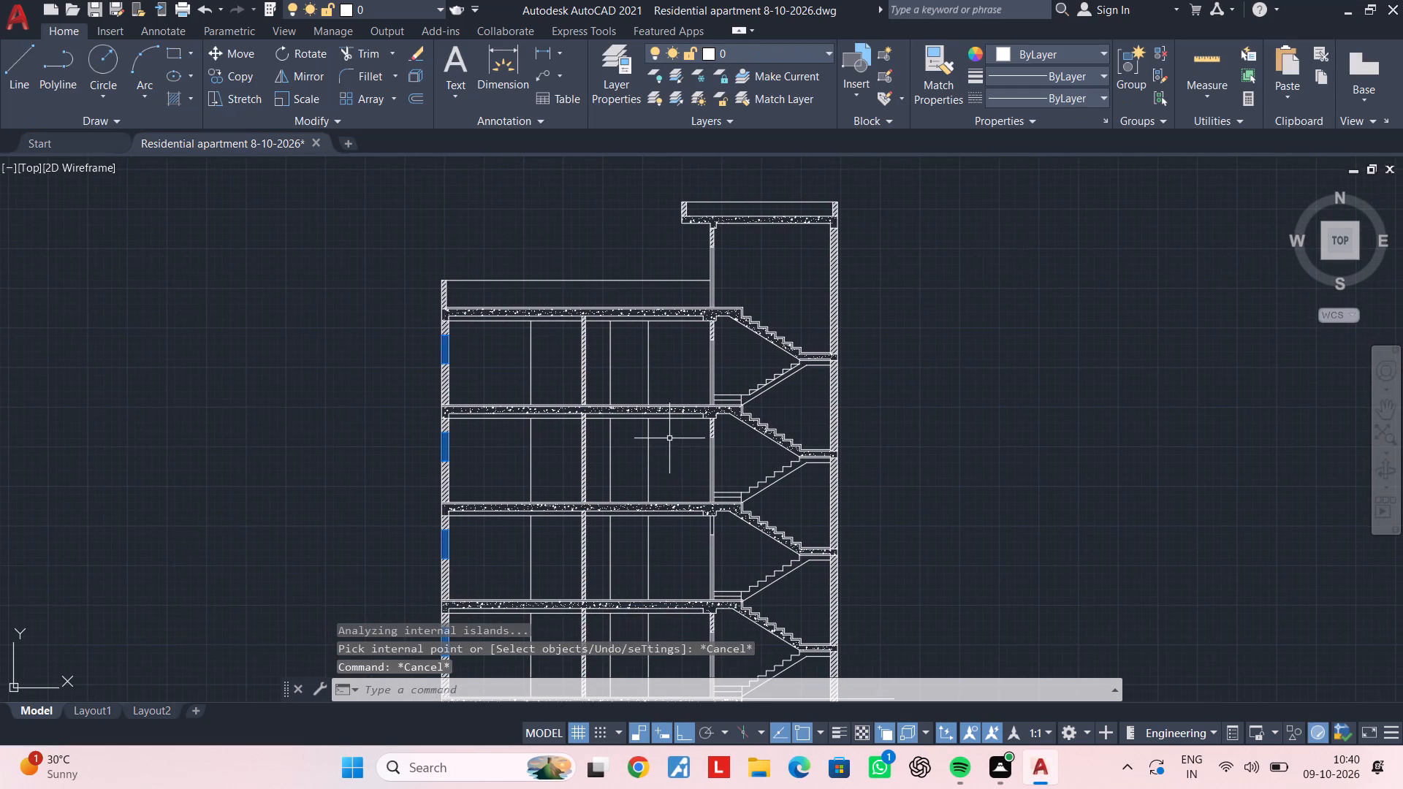
middle_click_drag(674, 465, 670, 311)
middle_click_drag(662, 412, 662, 329)
middle_click_drag(642, 462, 645, 400)
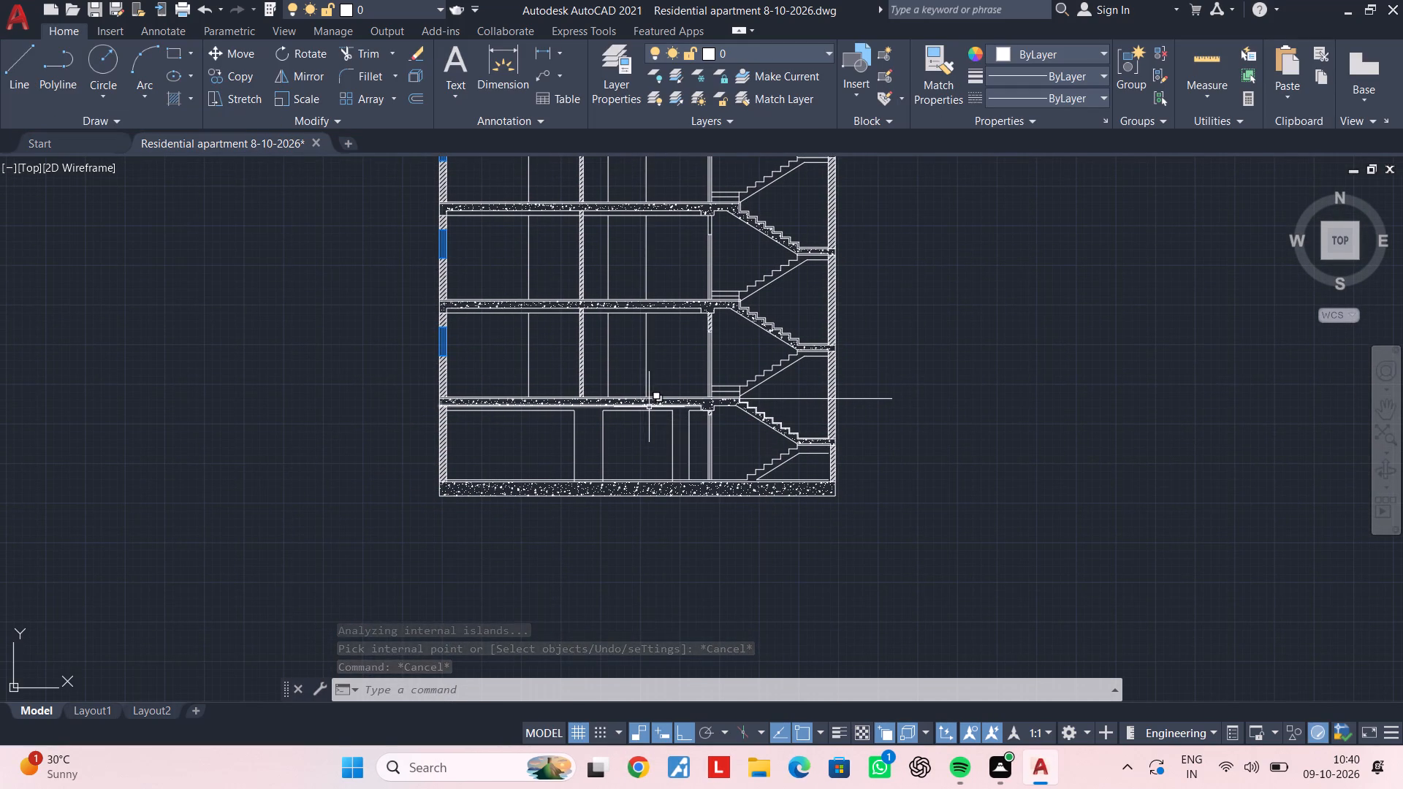
key("ctrl+s")
key("ctrl+s")
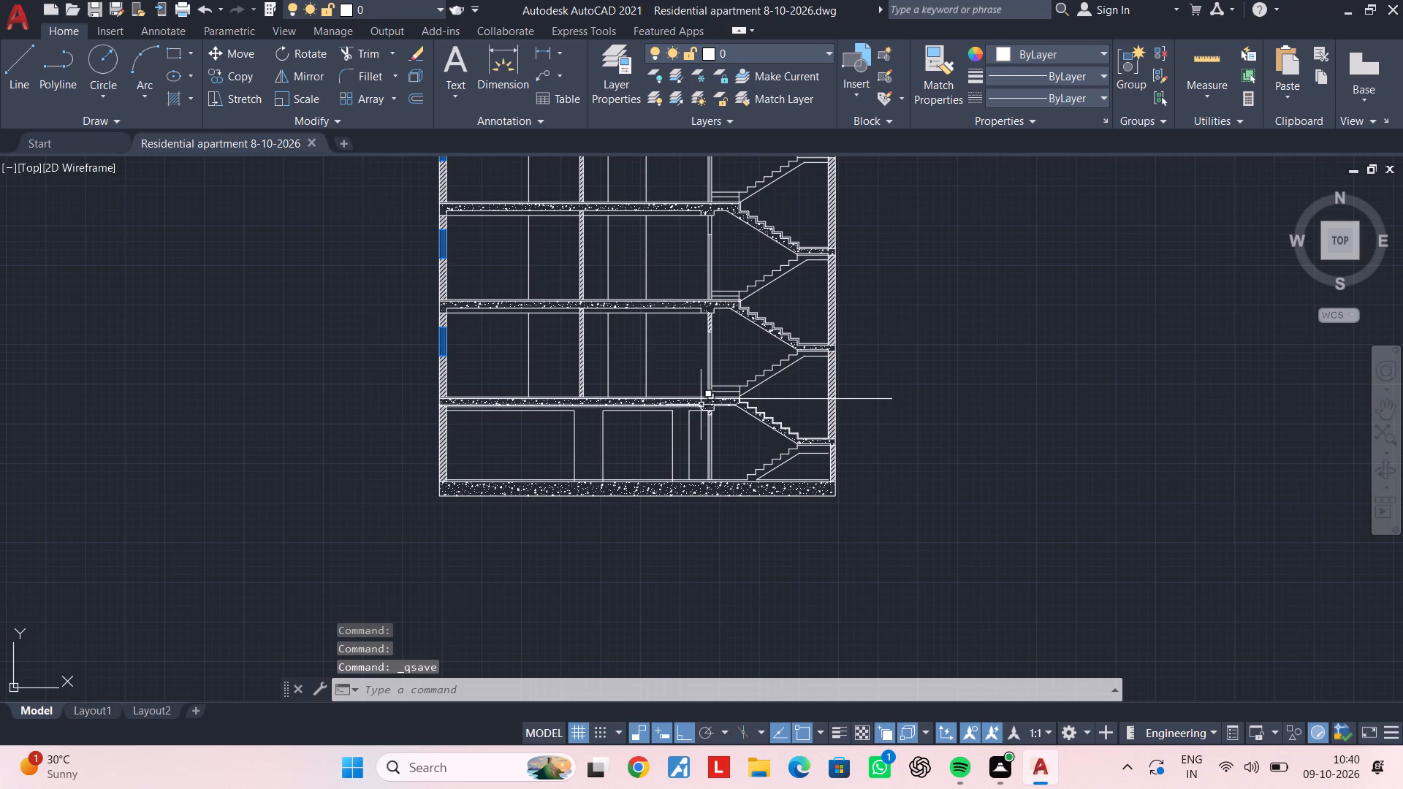
Examine the section's wall, slab and stair hatching from the headroom down to the ground floor.
middle_click_drag(741, 405, 734, 584)
scroll(734, 584, "down", 1)
middle_click_drag(727, 503, 724, 373)
middle_click_drag(777, 358, 724, 531)
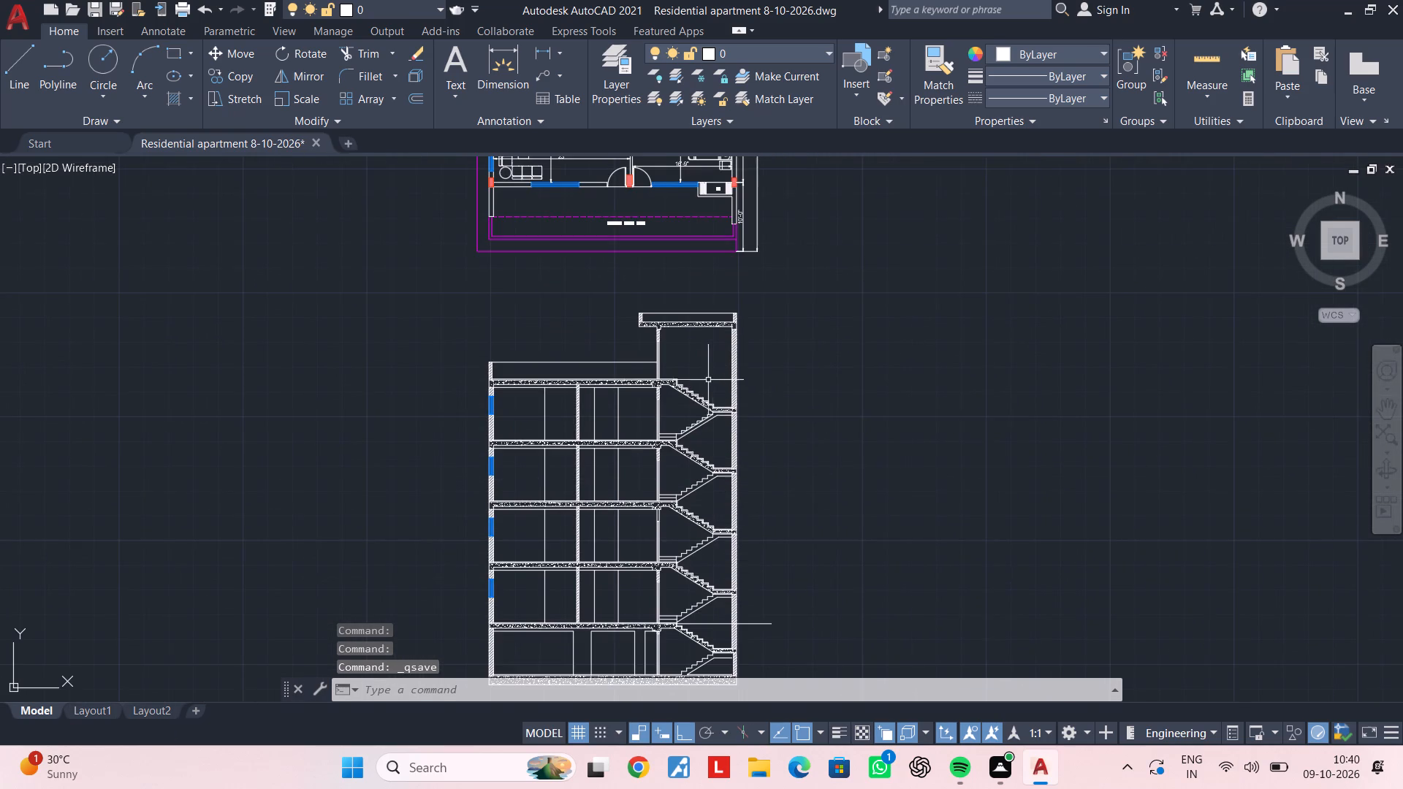
middle_click_drag(700, 474, 685, 388)
scroll(658, 469, "up", 5)
scroll(694, 468, "down", 2)
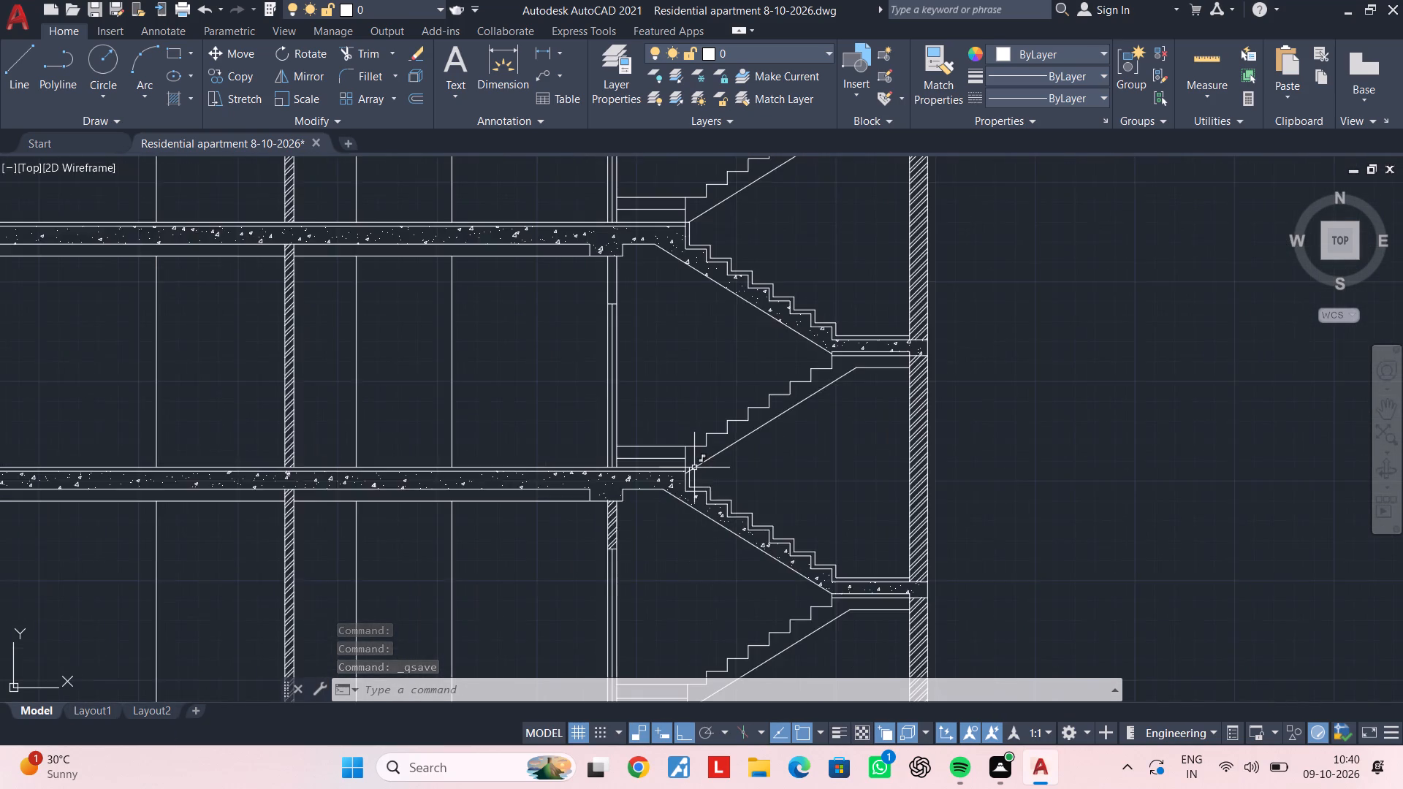
middle_click_drag(694, 468, 651, 363)
key("Escape")
key("Escape")
middle_click_drag(743, 473, 710, 312)
key("Escape")
key("Escape")
middle_click_drag(752, 492, 753, 357)
key("Escape")
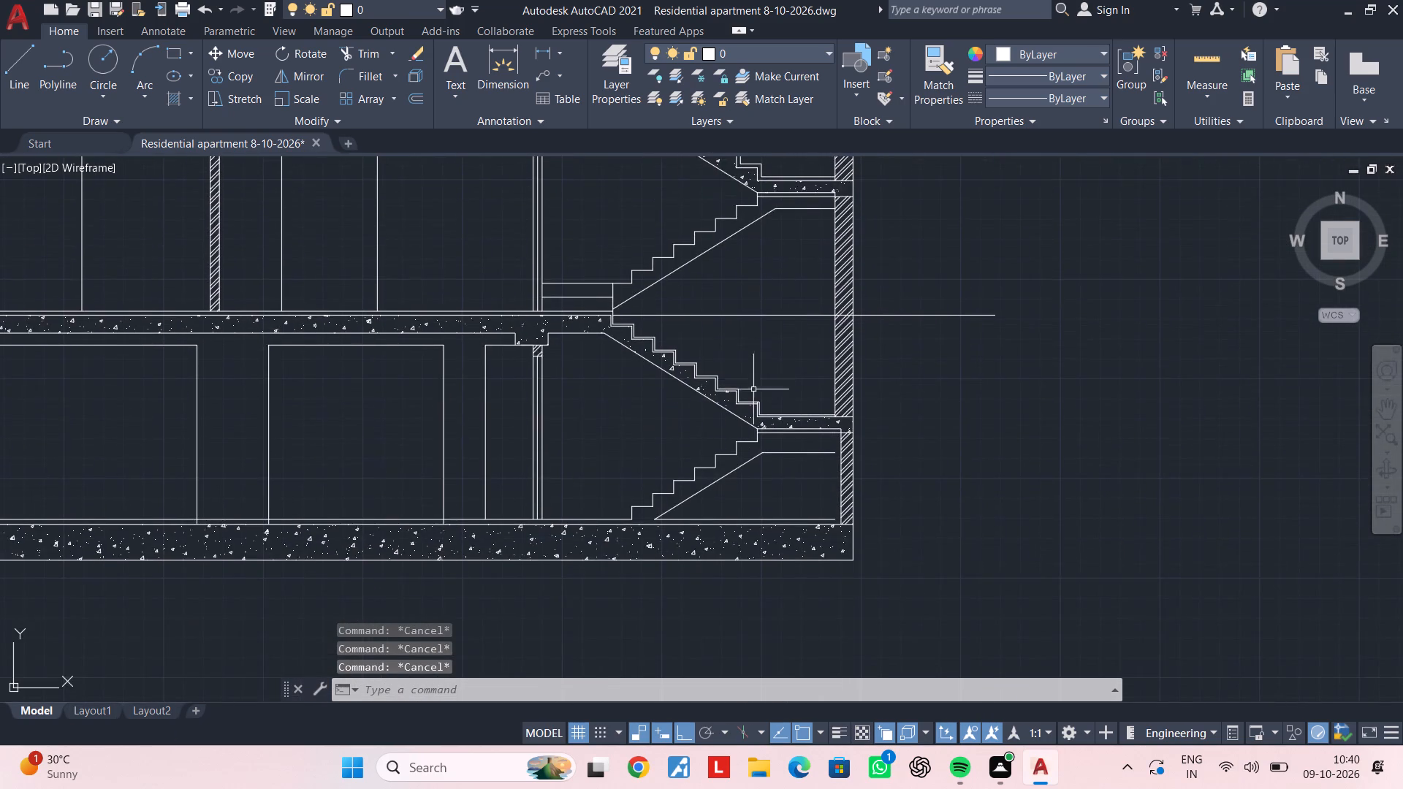
Trim the short riser stub between the two stepped lines at the lowest tread of the ground floor's upper stair flight.
scroll(753, 407, "up", 3)
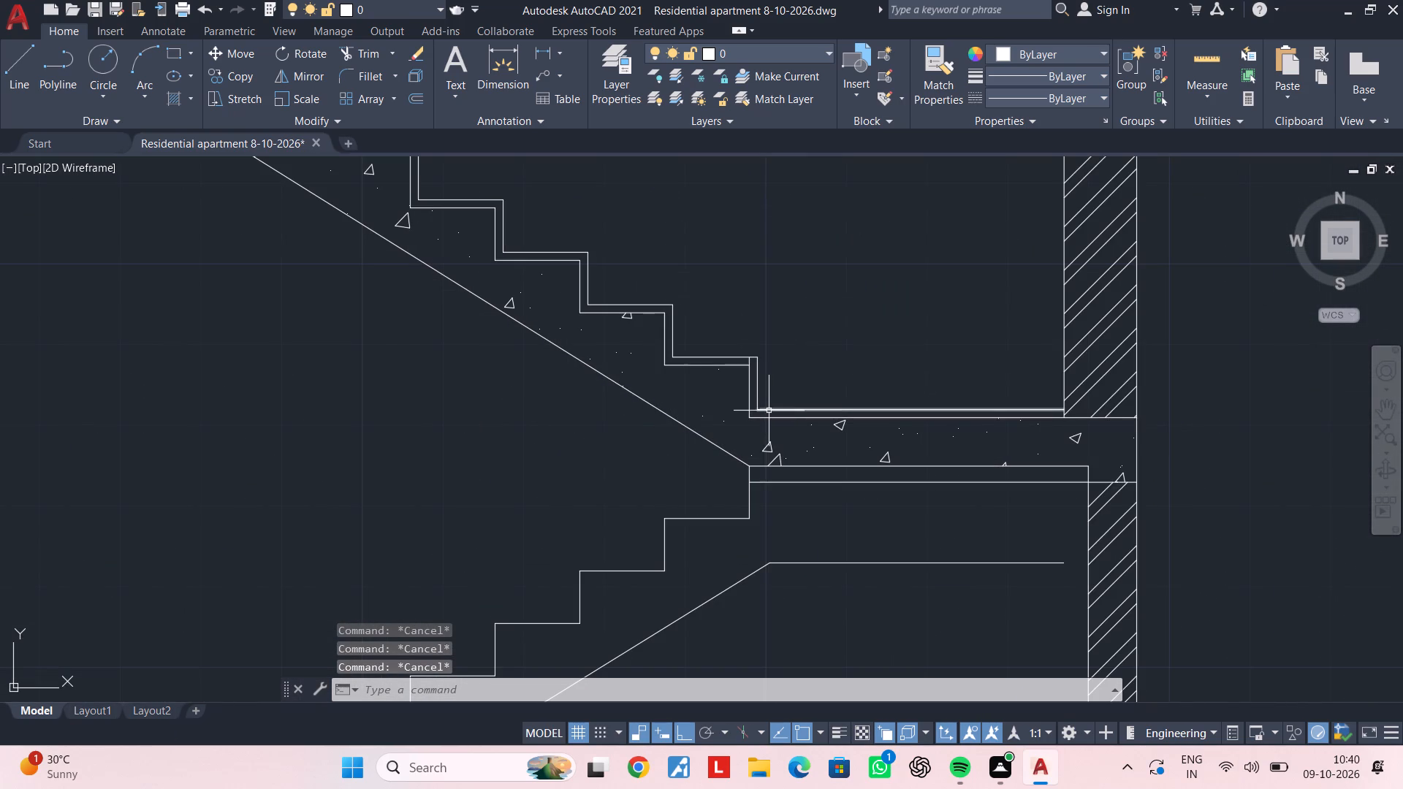
left_click(769, 411)
left_click(756, 386)
scroll(769, 333, "up", 3)
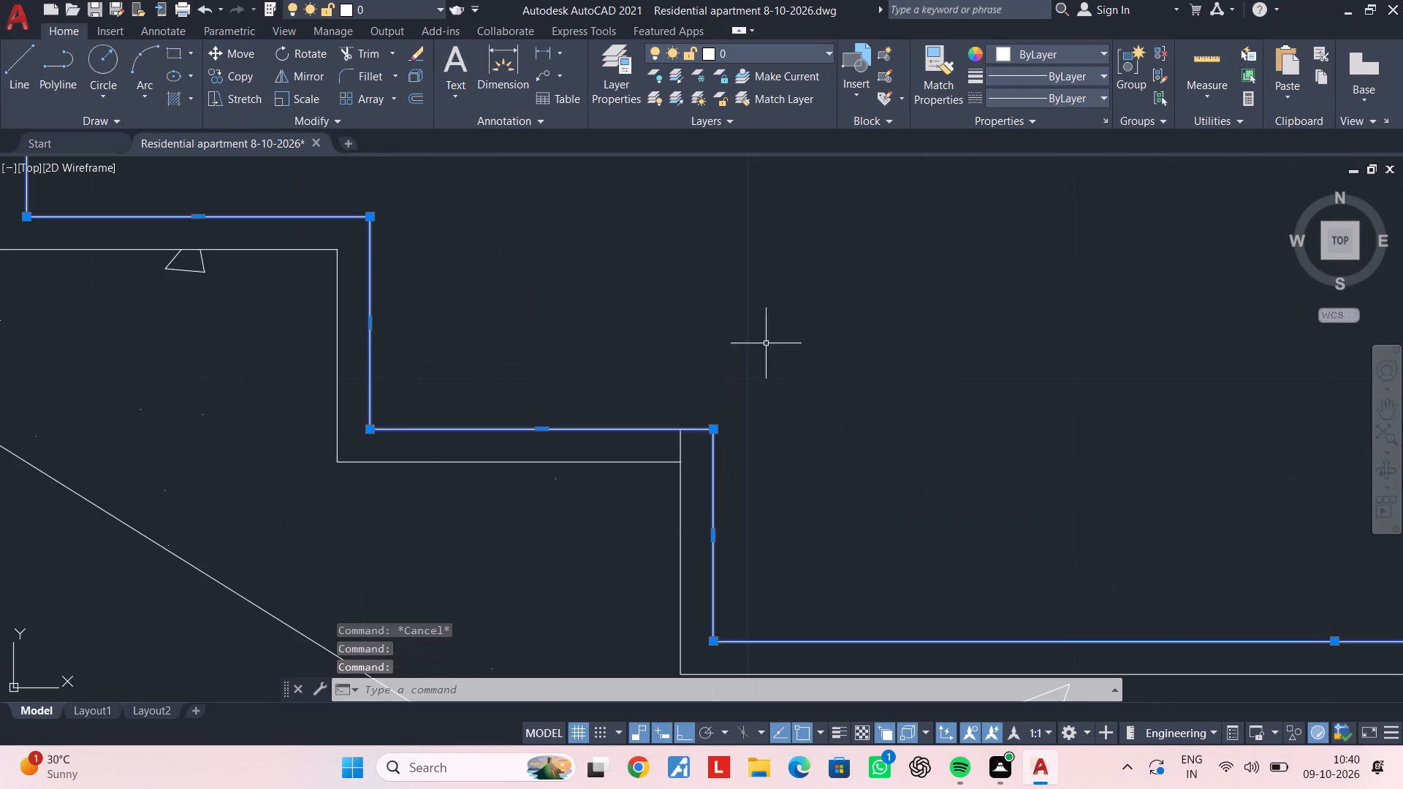
middle_click_drag(763, 428, 813, 410)
key("Escape")
key("Escape")
key("t")
key("r")
key("space")
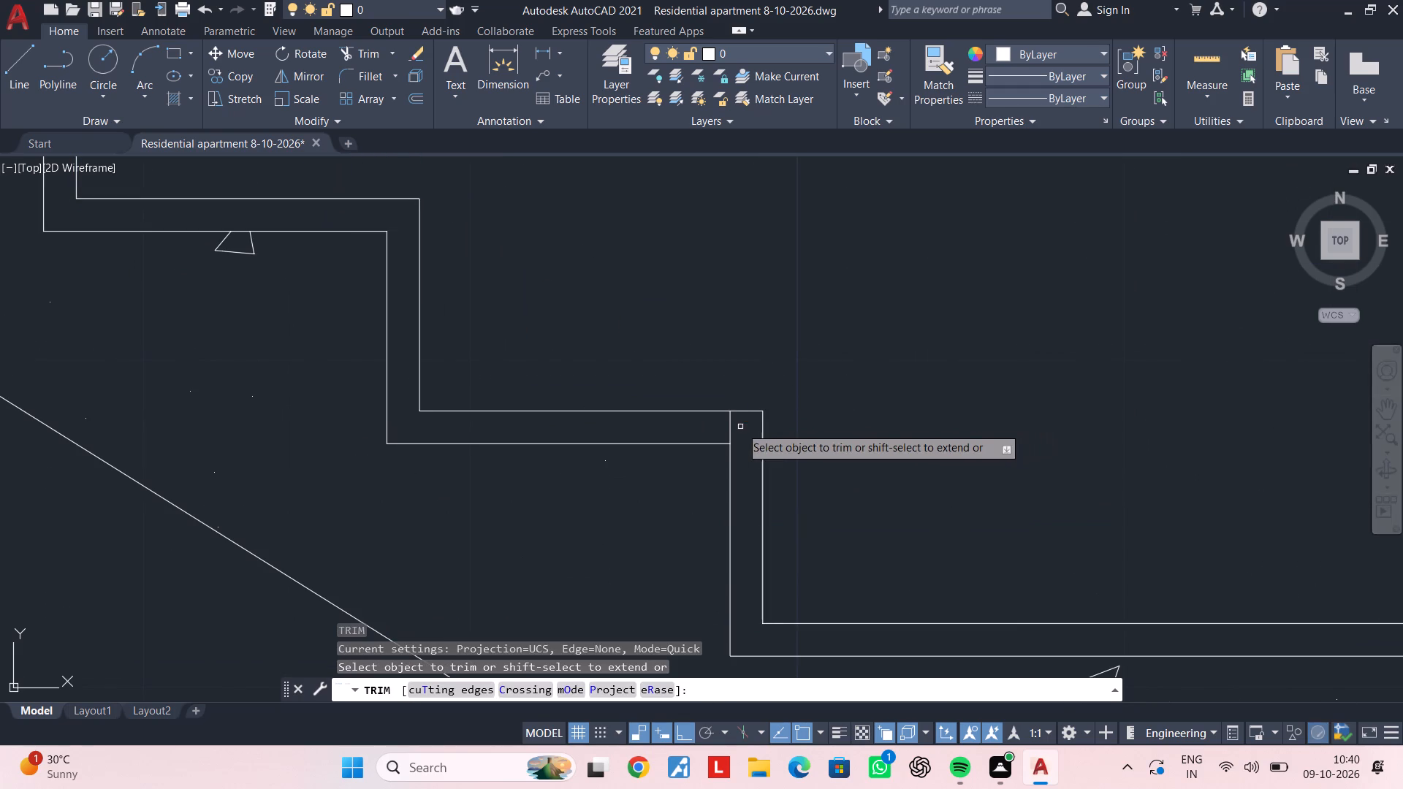
left_click(729, 428)
key("Escape")
Join the upper flight's outer stepped line with the mid-landing's top finish line into one polyline.
left_click(786, 396)
left_click(754, 430)
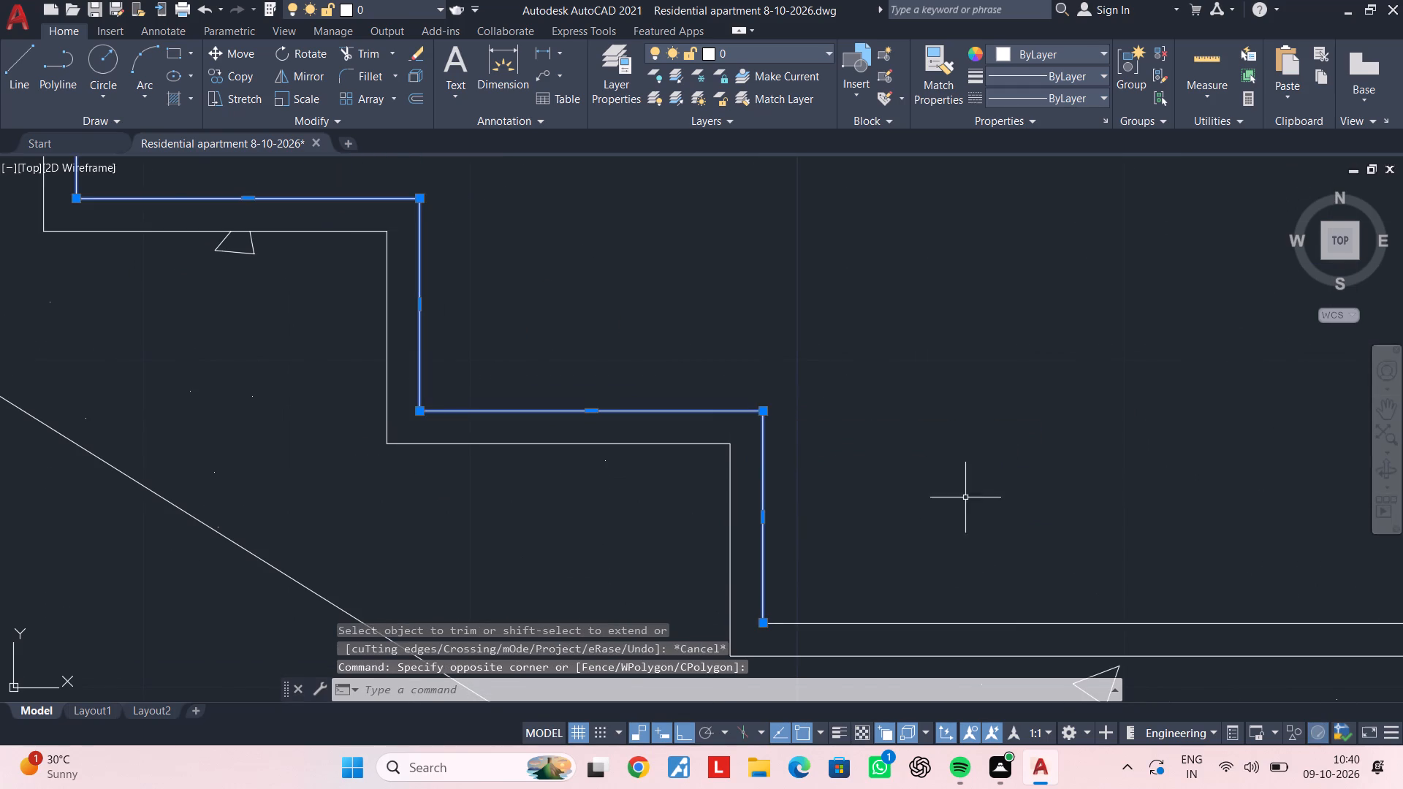
scroll(965, 498, "down", 1)
middle_click_drag(965, 498, 876, 353)
scroll(890, 442, "up", 1)
left_click(888, 427)
scroll(890, 430, "down", 2)
middle_click_drag(893, 433, 894, 422)
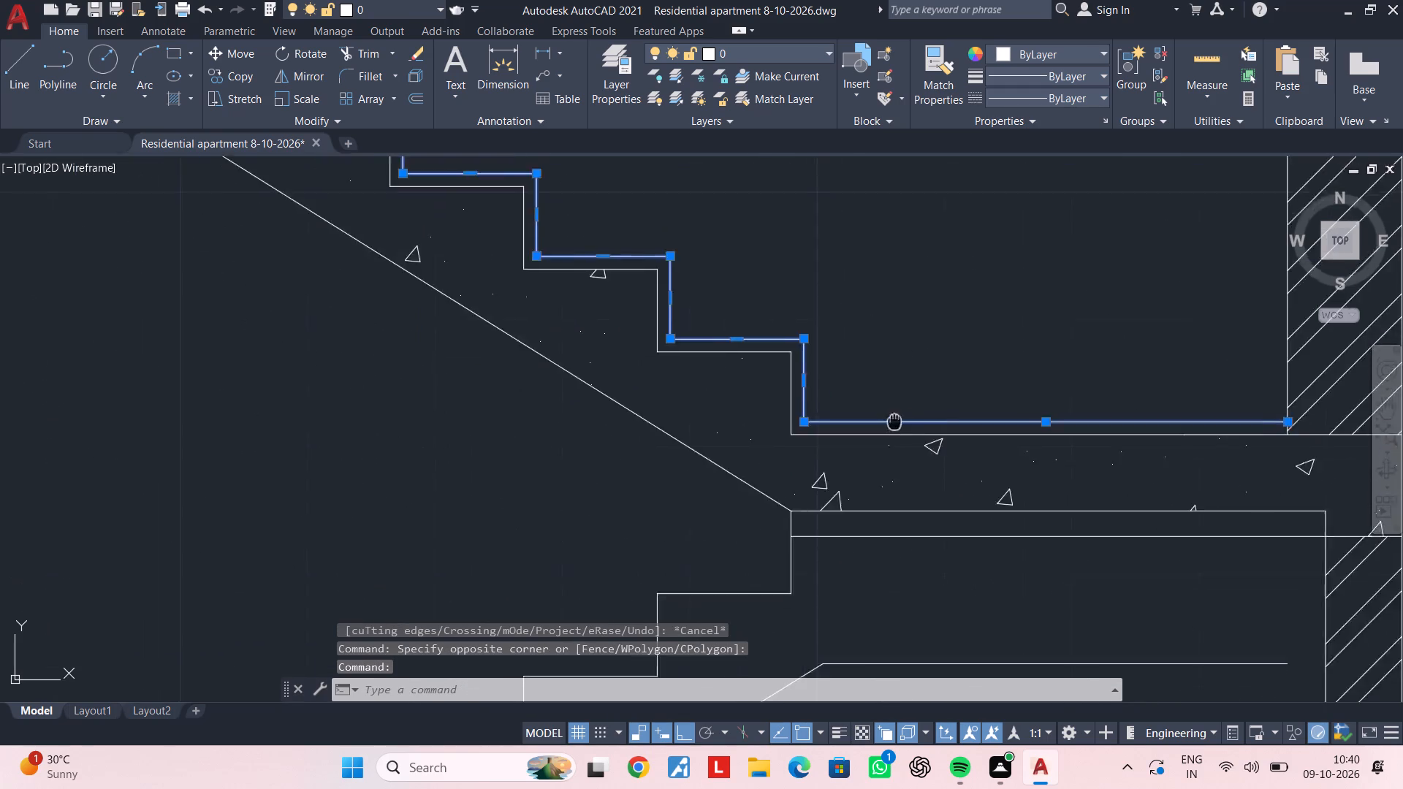
middle_click_drag(894, 422, 892, 299)
key("j")
key("space")
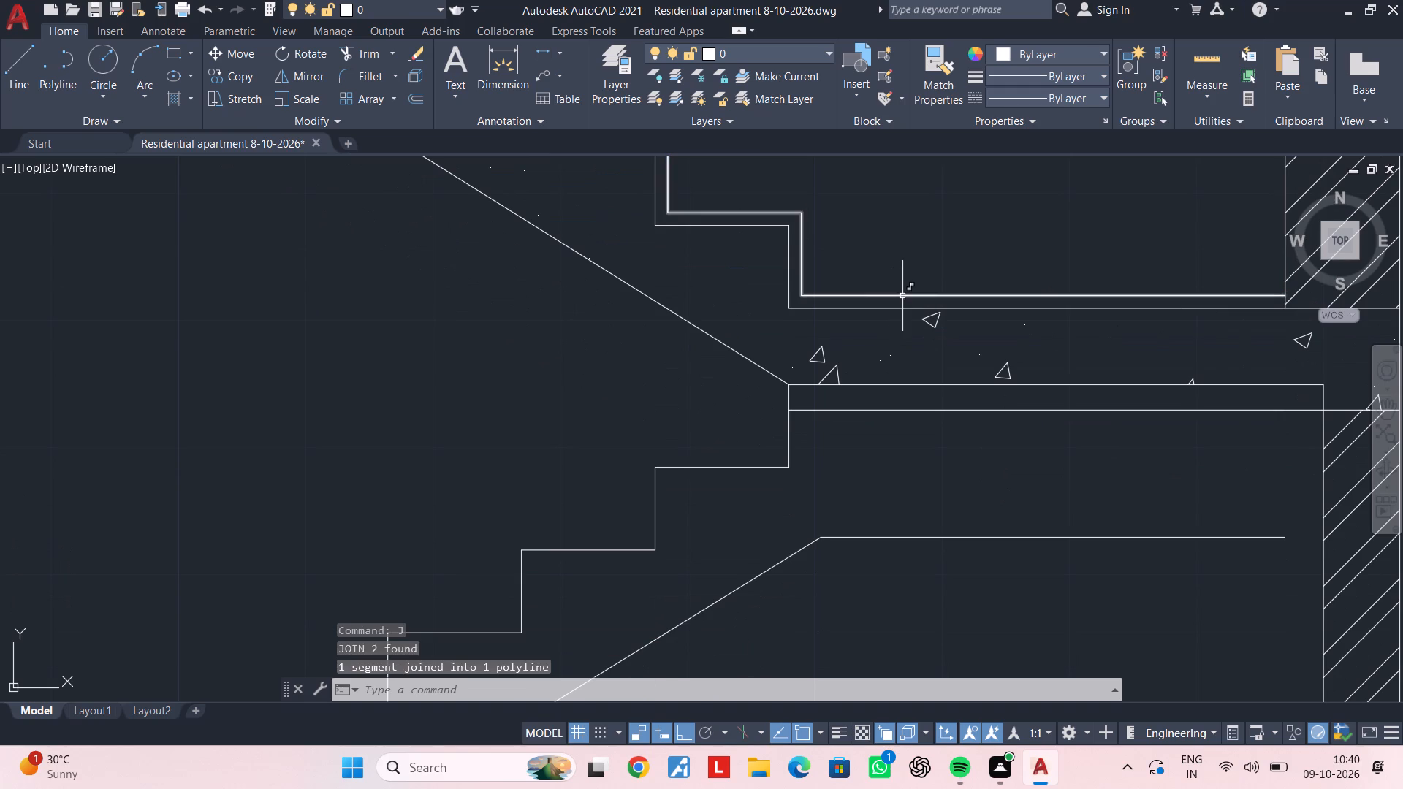
left_click(902, 296)
scroll(904, 347, "down", 2)
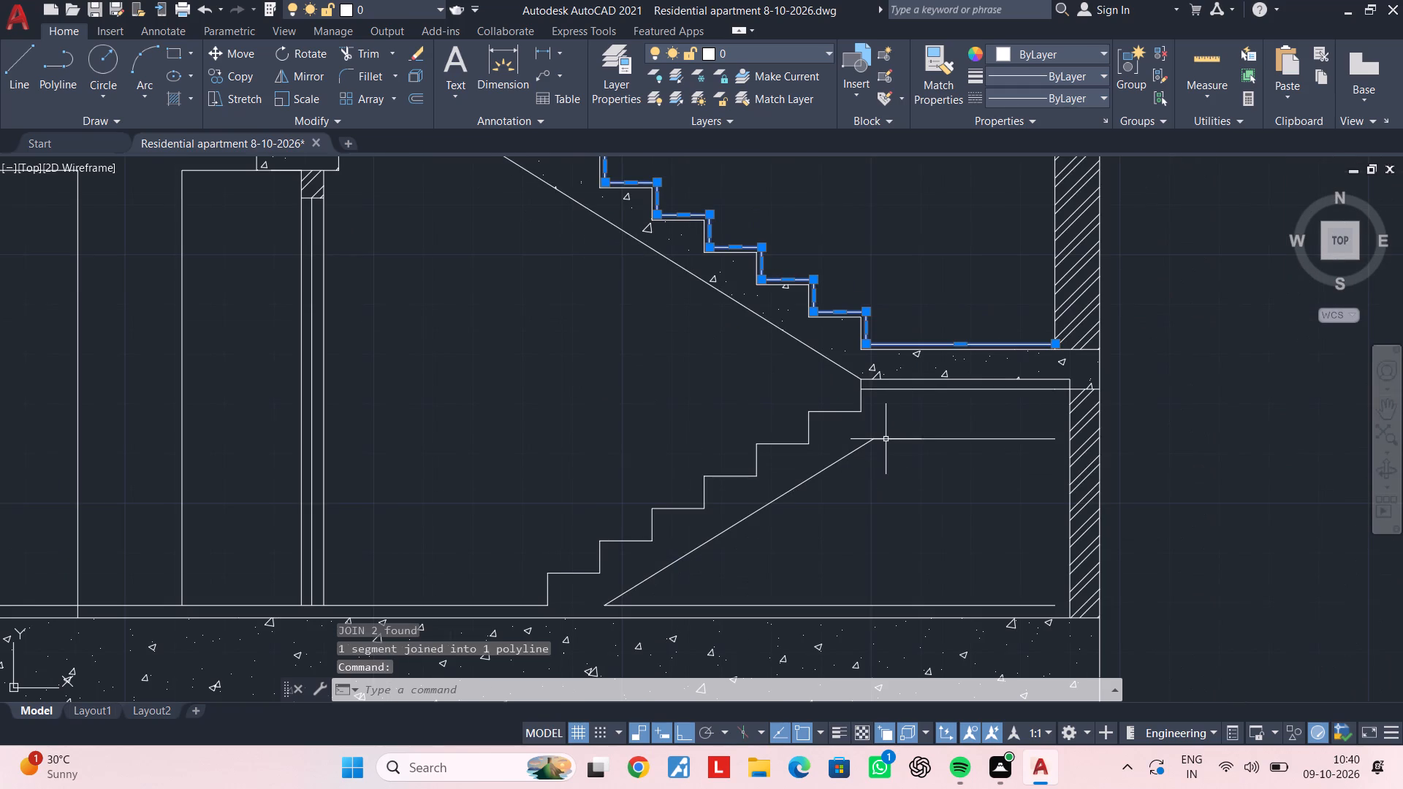
key("Escape")
key("Escape")
Extend the horizontal line below the mid-landing and the floor line beneath the stair to the ground-floor outer wall.
type("ex")
key("space")
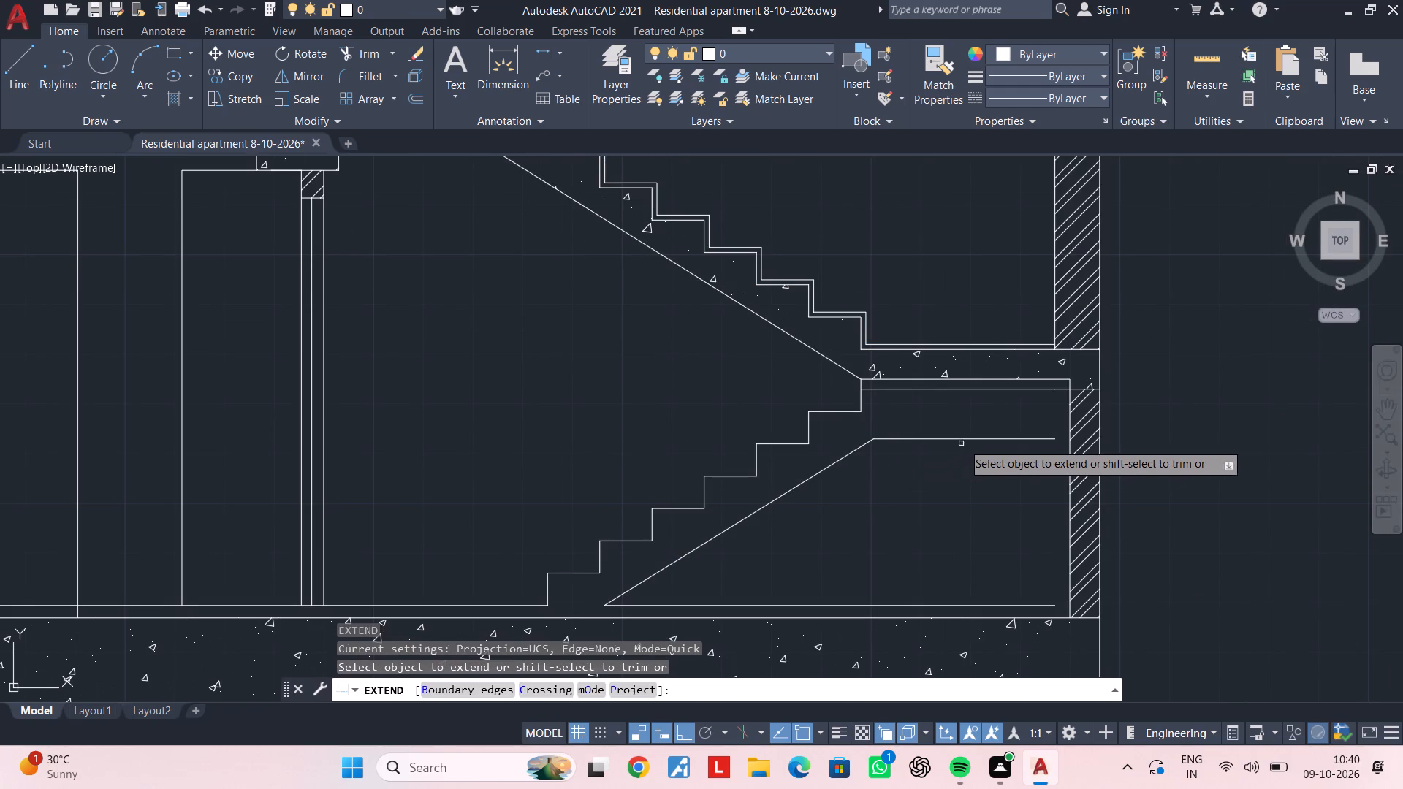
left_click(976, 439)
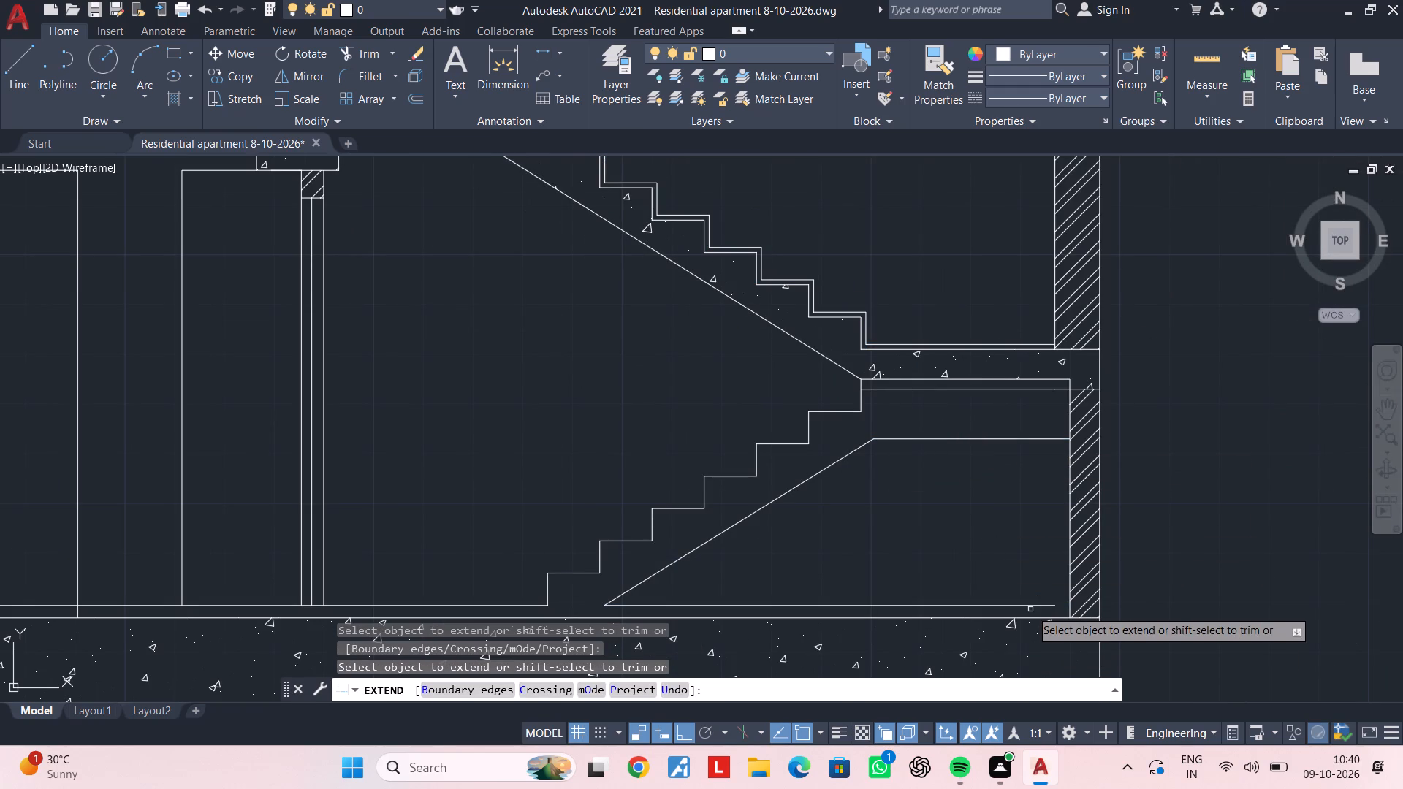
left_click(1034, 607)
key("Escape")
scroll(965, 534, "down", 2)
middle_click_drag(965, 528, 878, 505)
key("Escape")
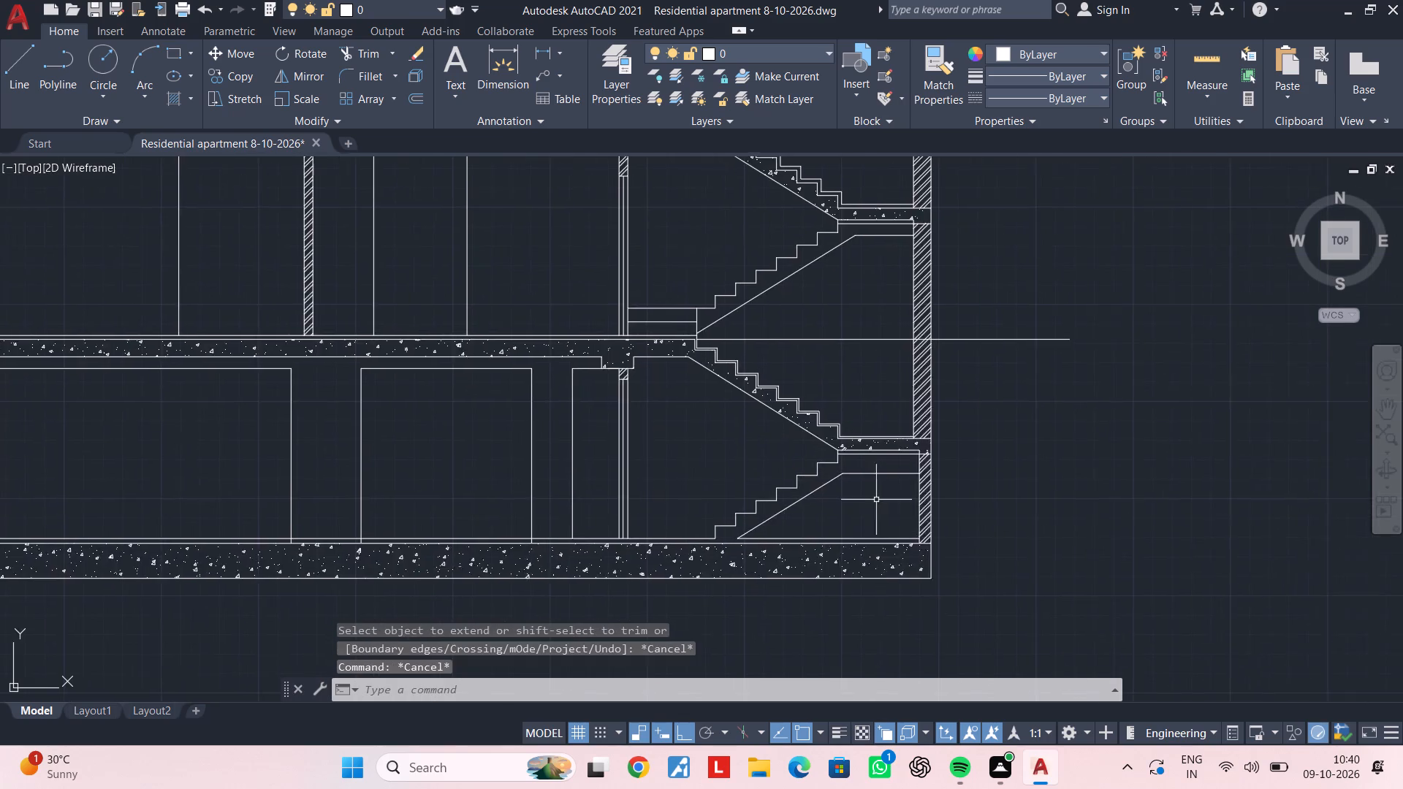
Join the horizontal line below the landing, the lower flight's sloped line and the floor line beneath it into one polyline.
scroll(876, 489, "up", 2)
left_click(891, 438)
left_click(820, 508)
scroll(818, 526, "down", 1)
middle_click_drag(818, 527, 845, 495)
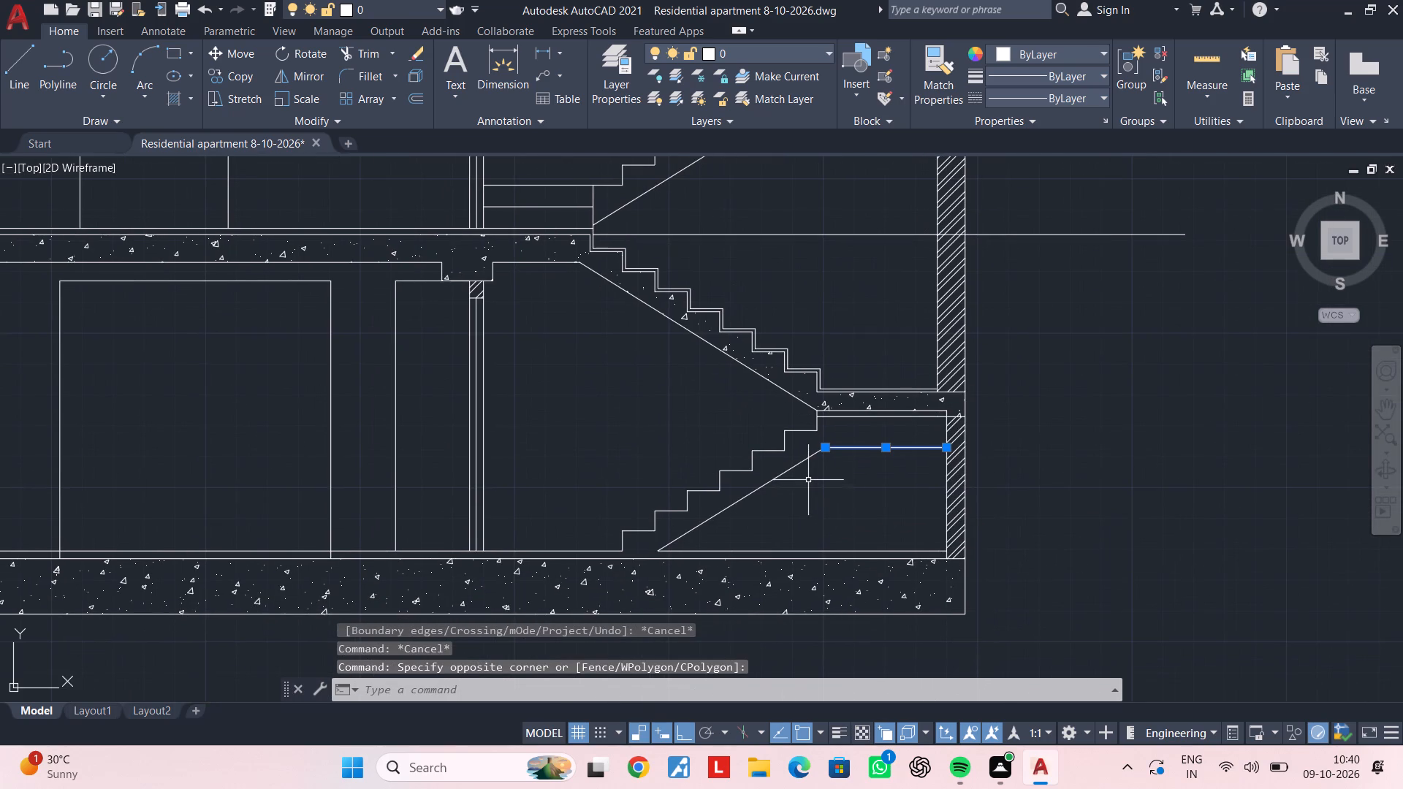
left_click(805, 473)
left_click(796, 463)
scroll(809, 539, "up", 1)
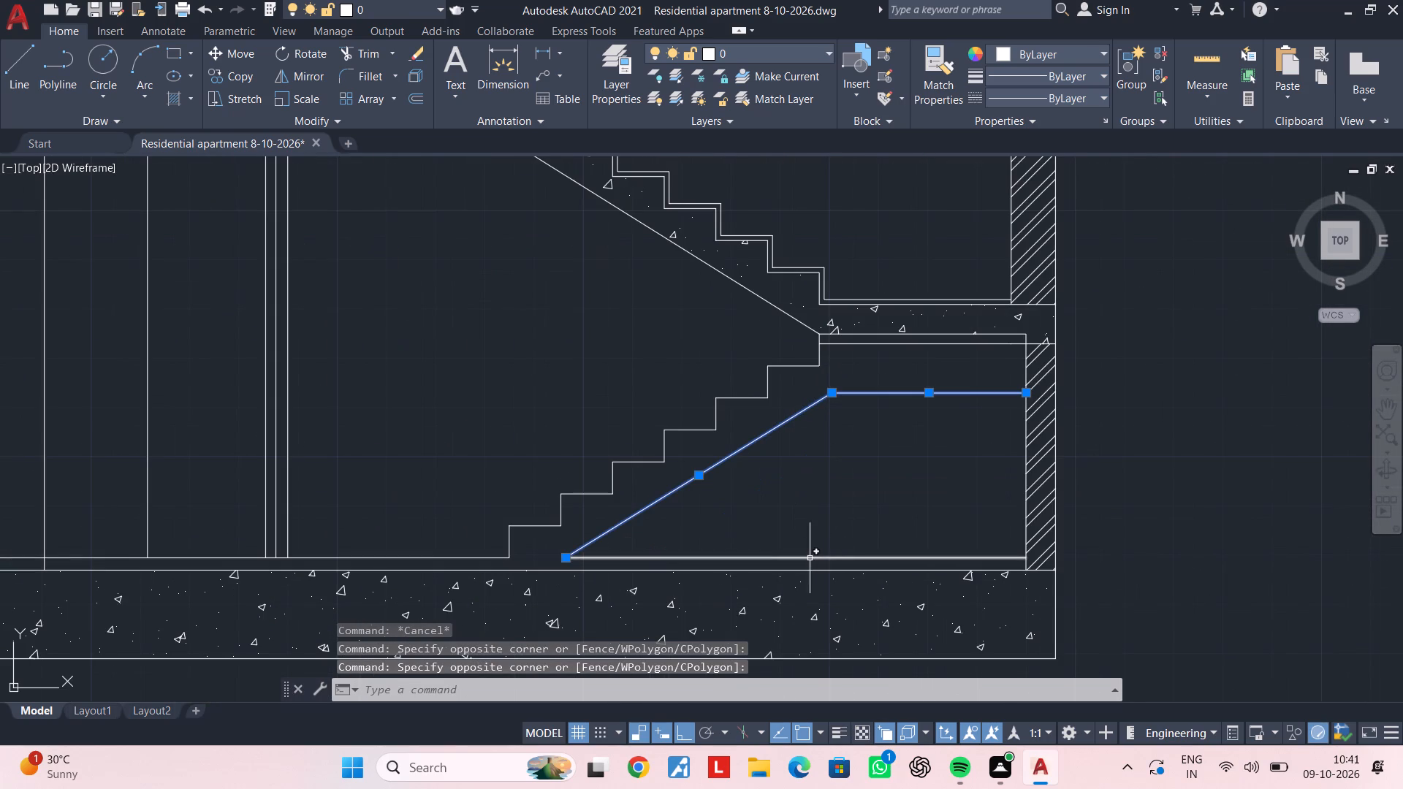
left_click(810, 557)
key("j")
key("space")
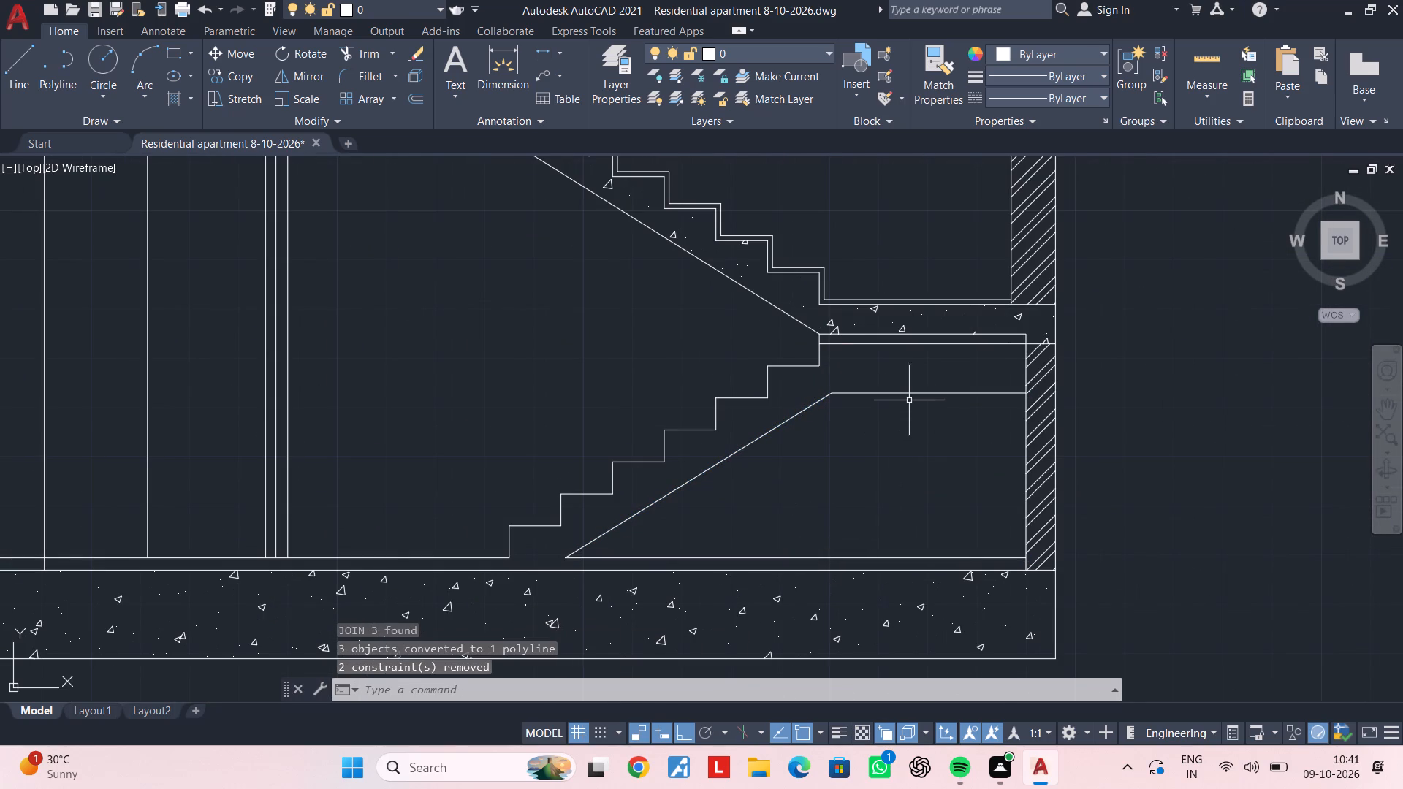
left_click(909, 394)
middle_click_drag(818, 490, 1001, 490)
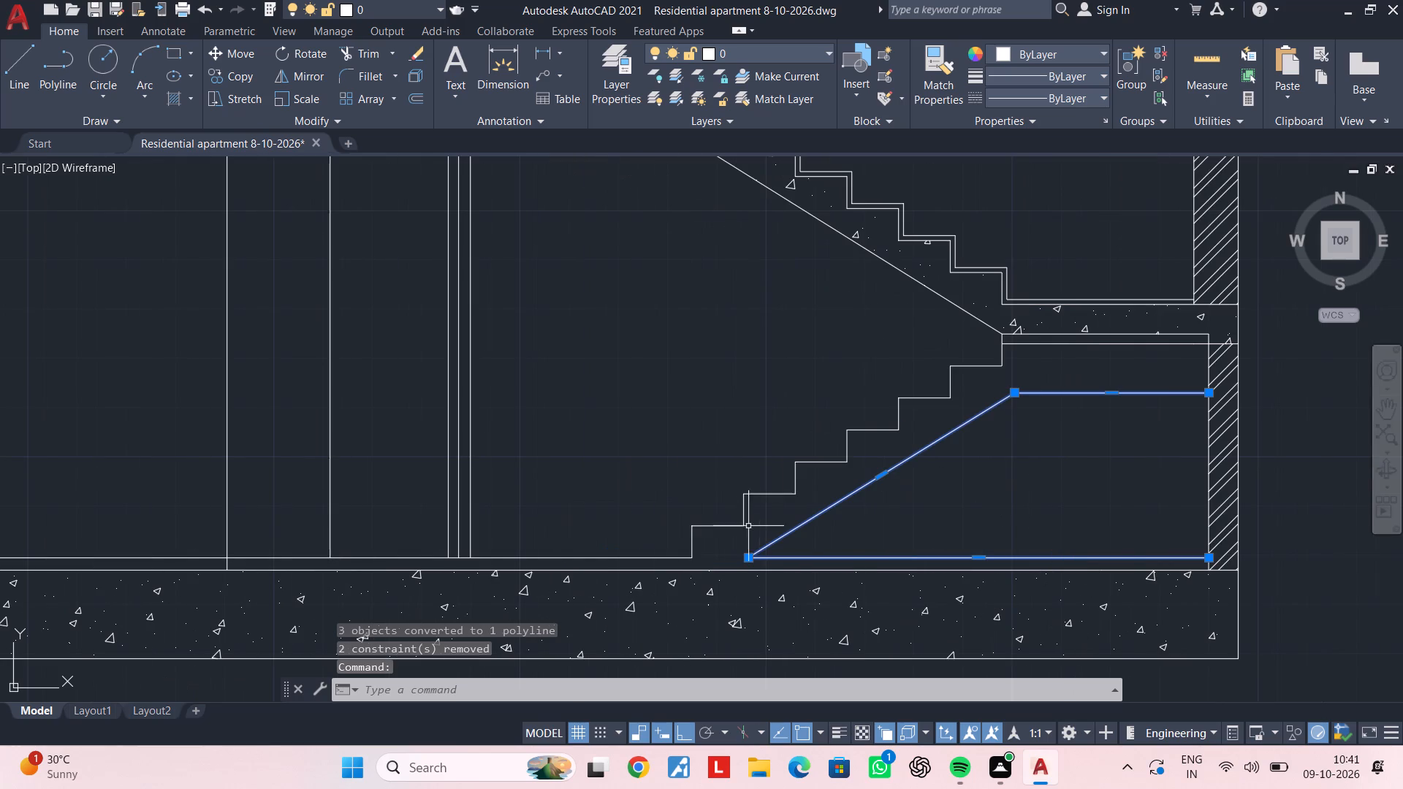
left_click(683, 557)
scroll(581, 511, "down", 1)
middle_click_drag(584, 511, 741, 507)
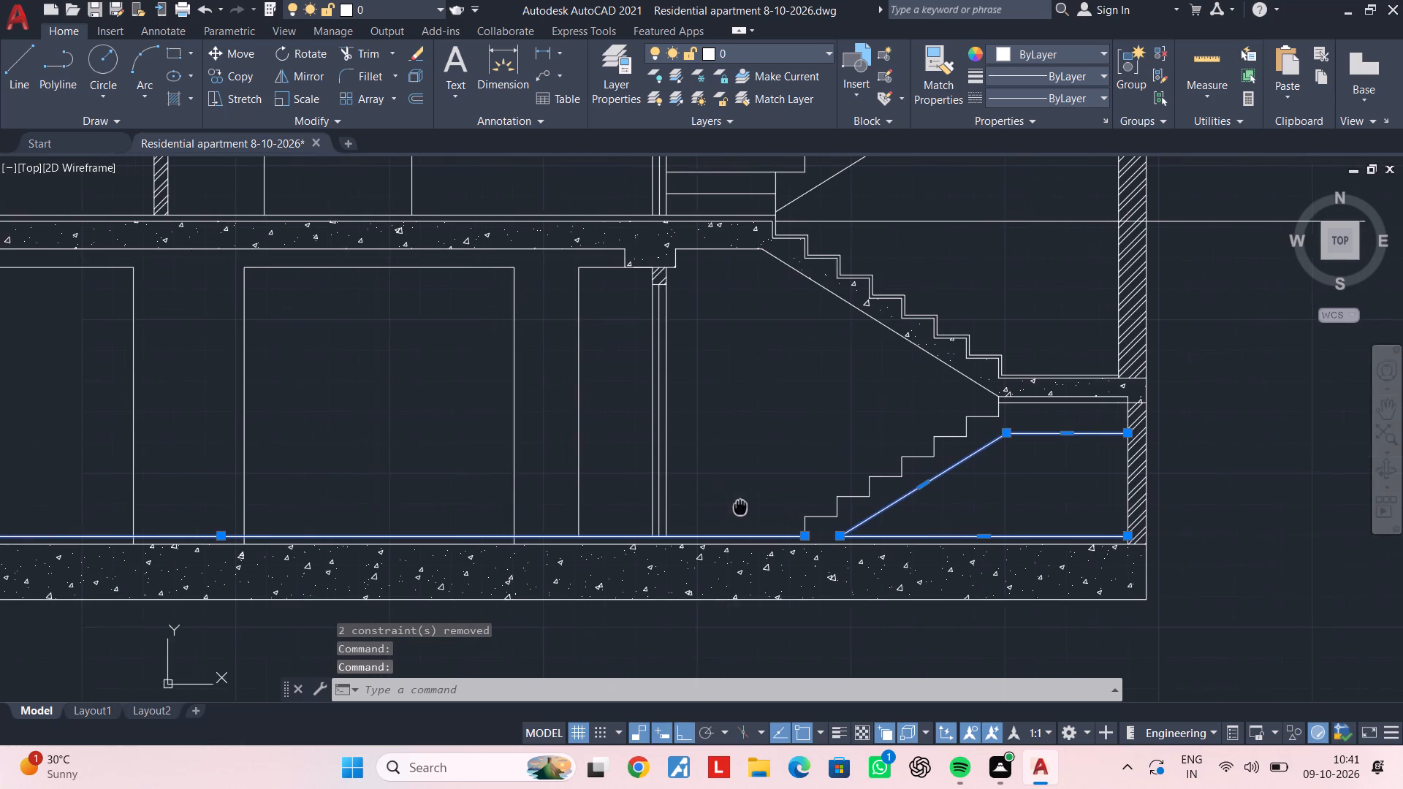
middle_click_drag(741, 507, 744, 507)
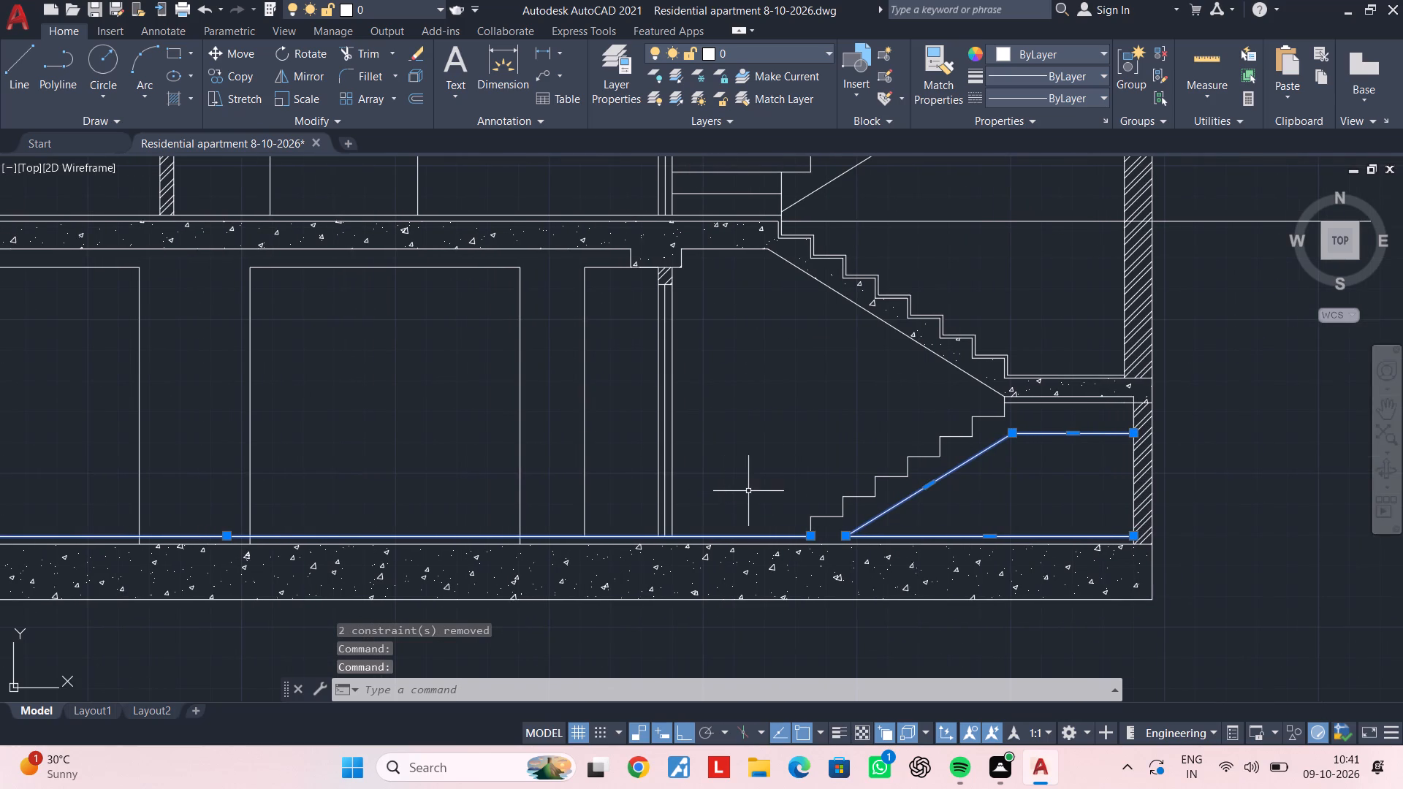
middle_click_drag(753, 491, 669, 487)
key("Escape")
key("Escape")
Join all tread and riser lines of the ground floor's lower stair flight with the ground-floor finish line into one polyline.
scroll(869, 429, "up", 1)
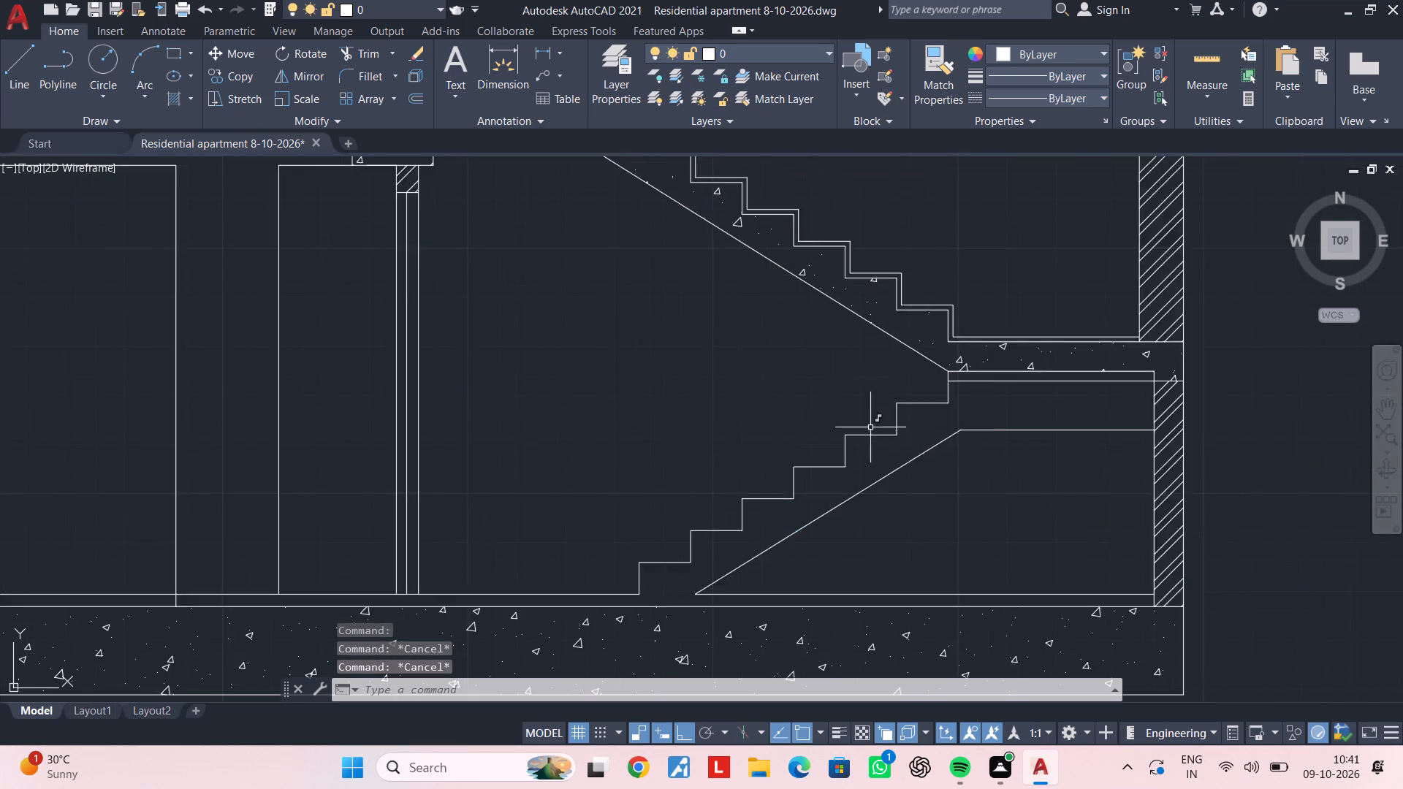
scroll(870, 427, "up", 1)
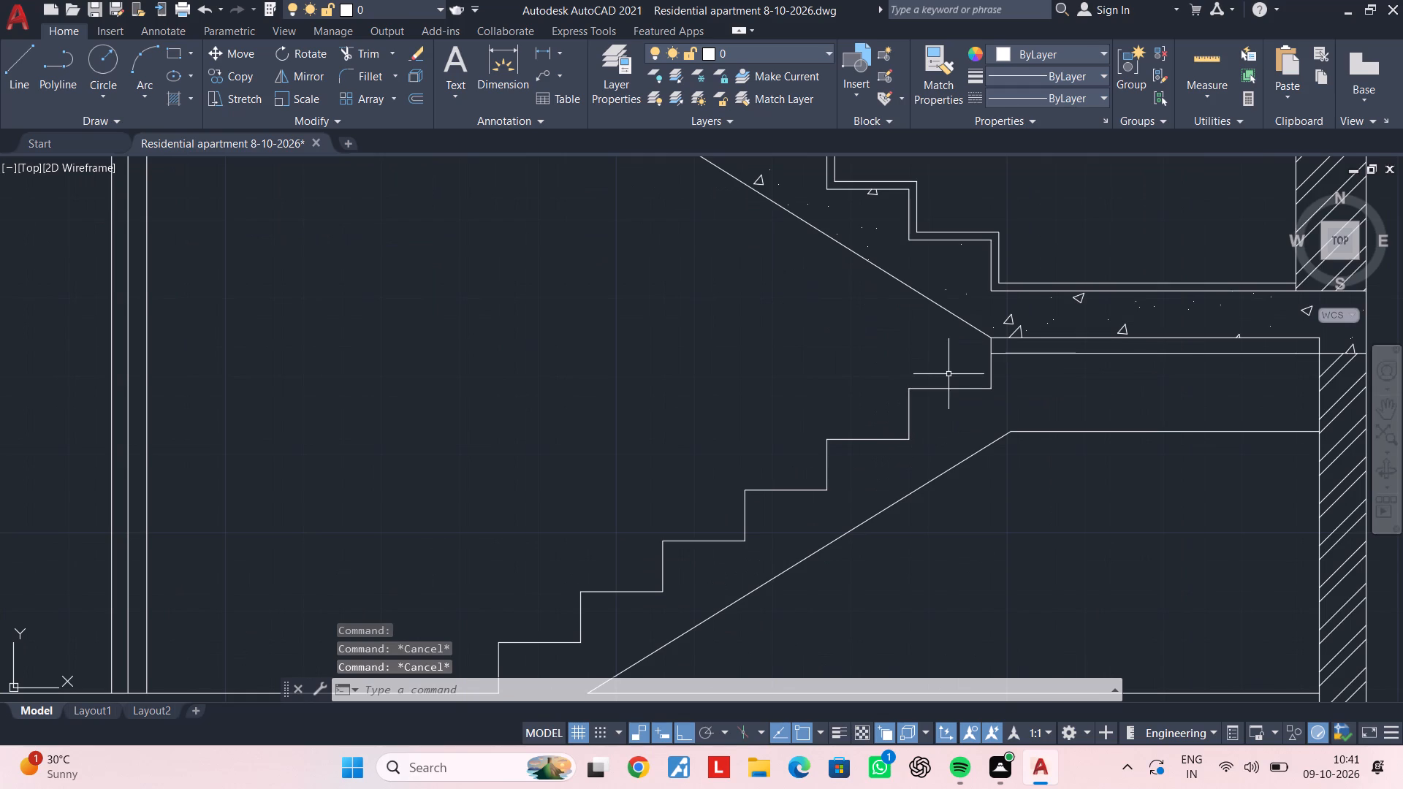
scroll(952, 374, "up", 2)
middle_click_drag(1016, 462, 750, 560)
left_click(779, 404)
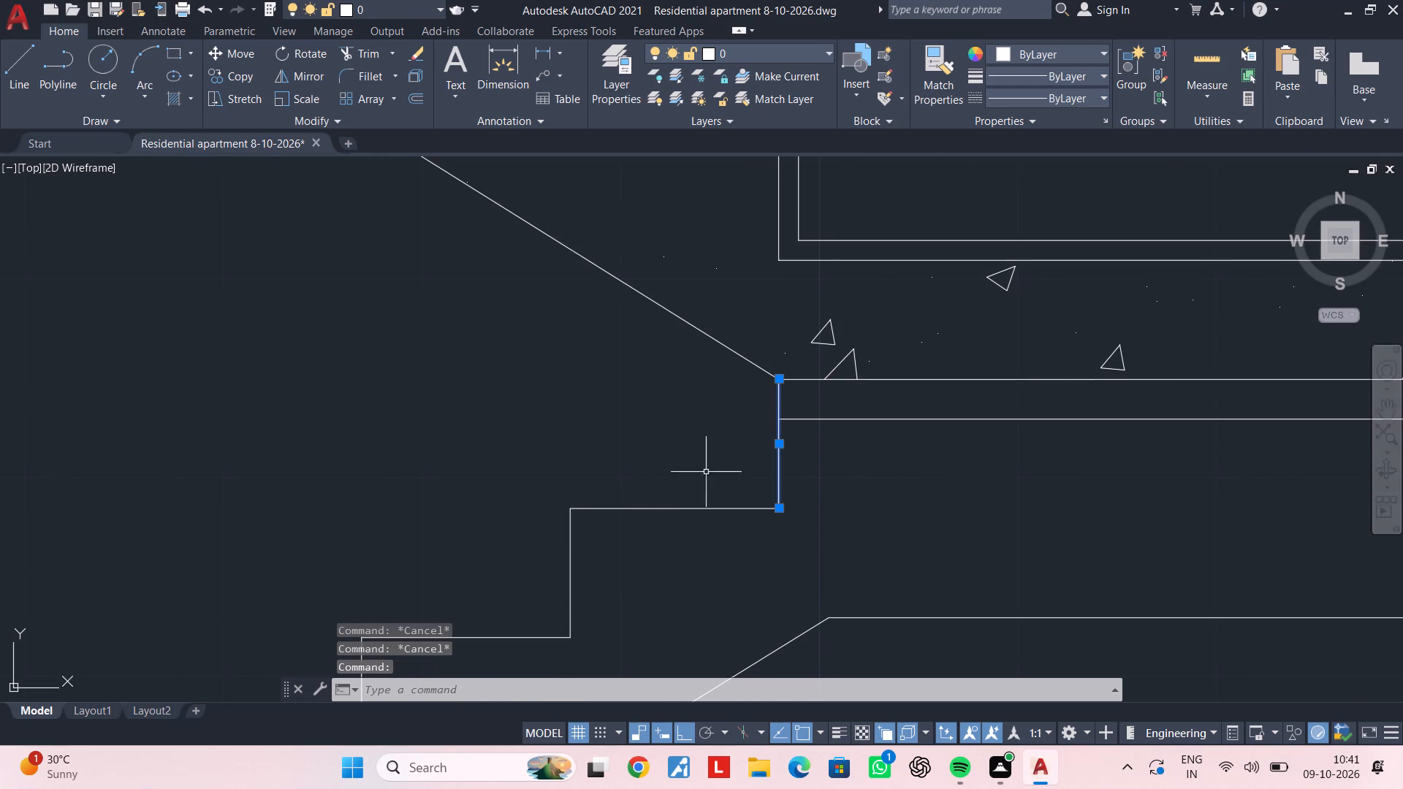
left_click_drag(718, 459, 695, 485)
scroll(495, 585, "down", 2)
middle_click_drag(506, 582, 806, 487)
left_click(705, 522)
middle_click_drag(686, 557, 946, 462)
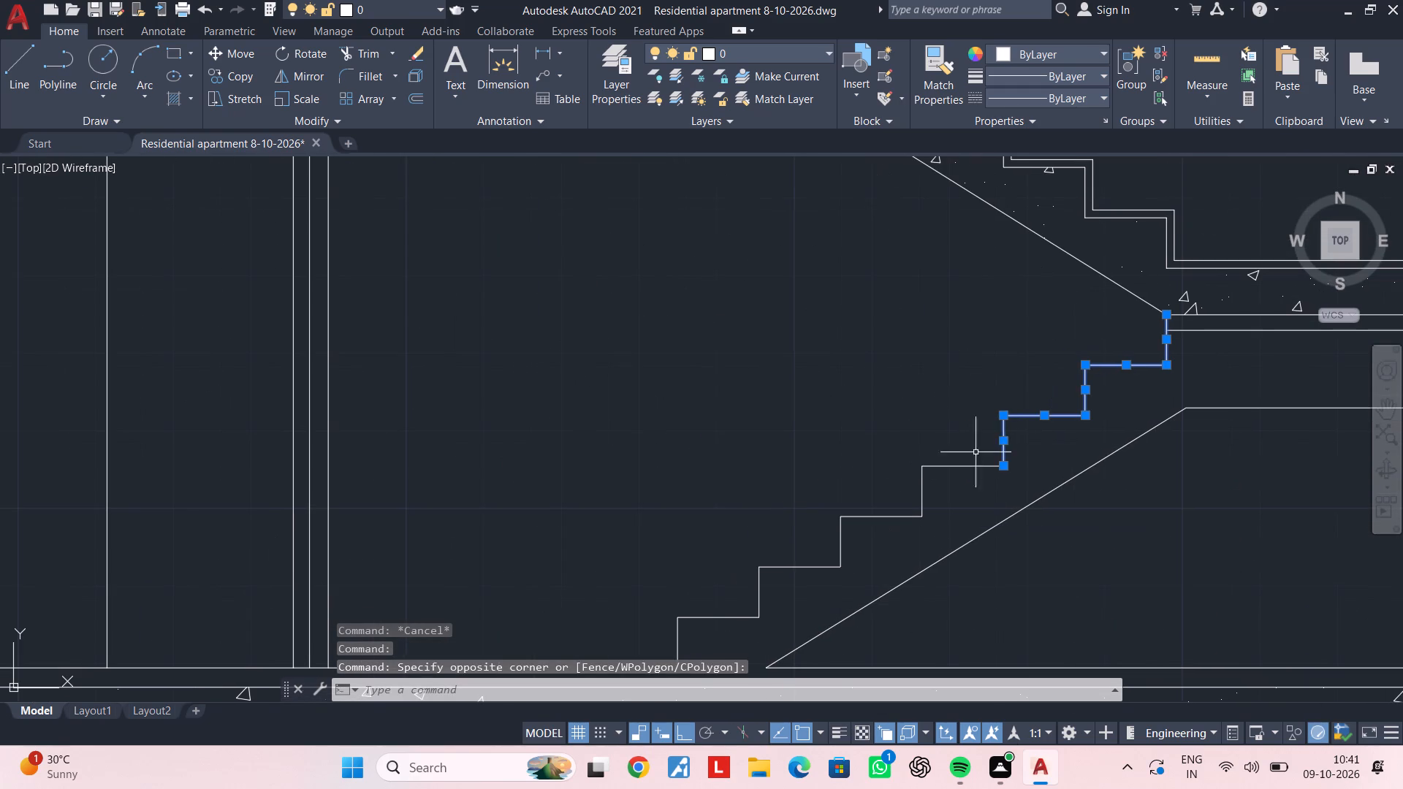
left_click(1001, 435)
left_click(920, 438)
left_click(824, 549)
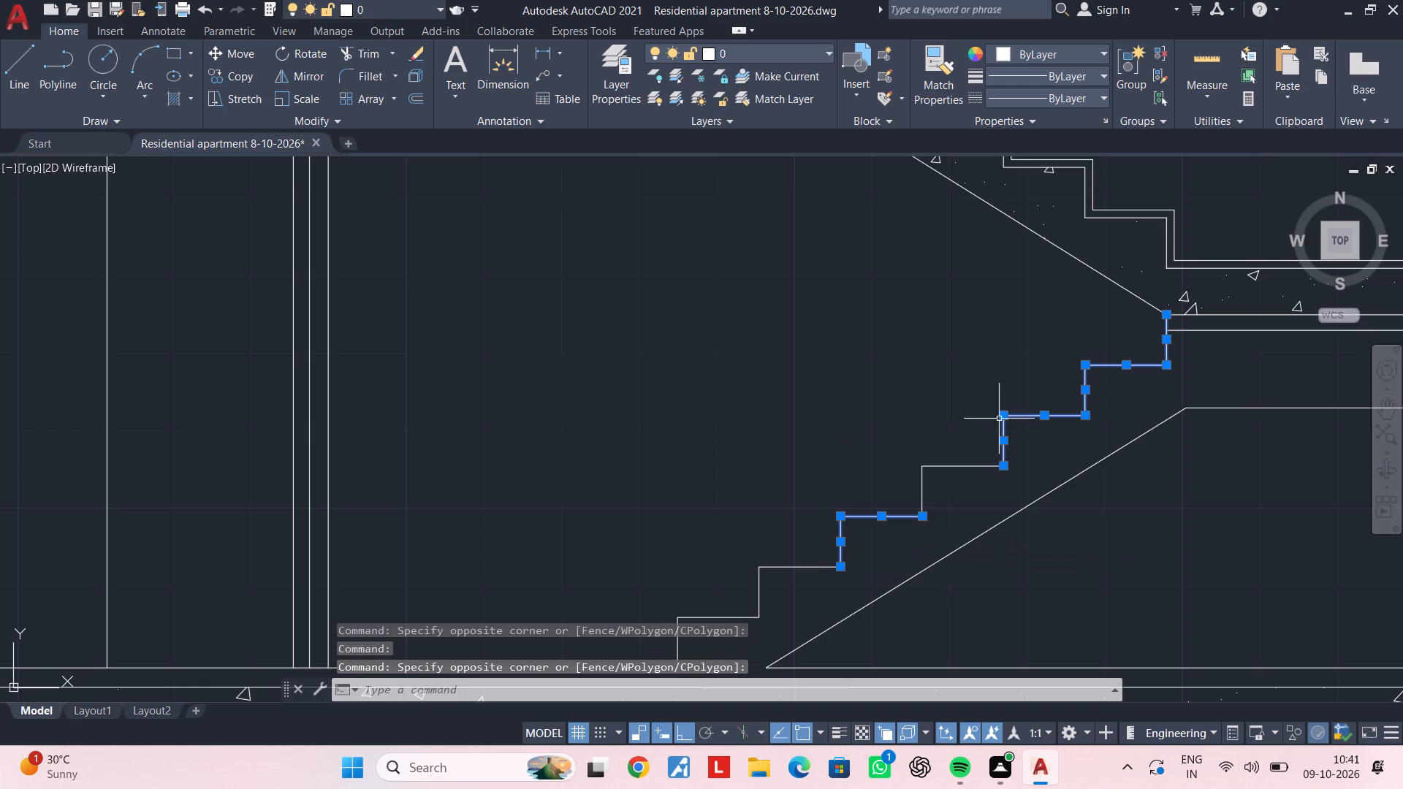
left_click(998, 418)
left_click(851, 514)
scroll(805, 524, "down", 2)
middle_click_drag(815, 523, 1153, 413)
scroll(1141, 416, "up", 1)
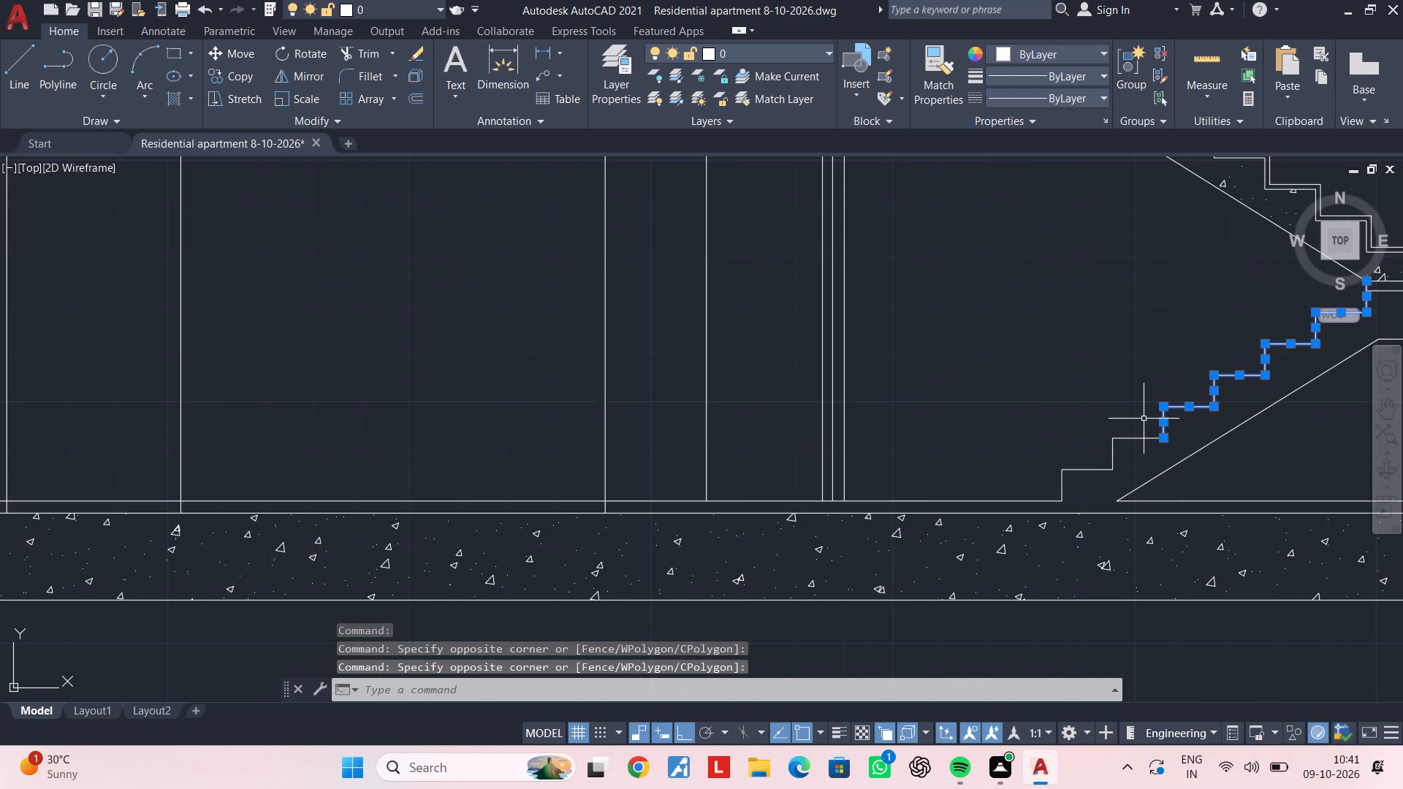
left_click(1144, 419)
left_click(1057, 472)
scroll(1056, 483, "up", 2)
left_click(1054, 492)
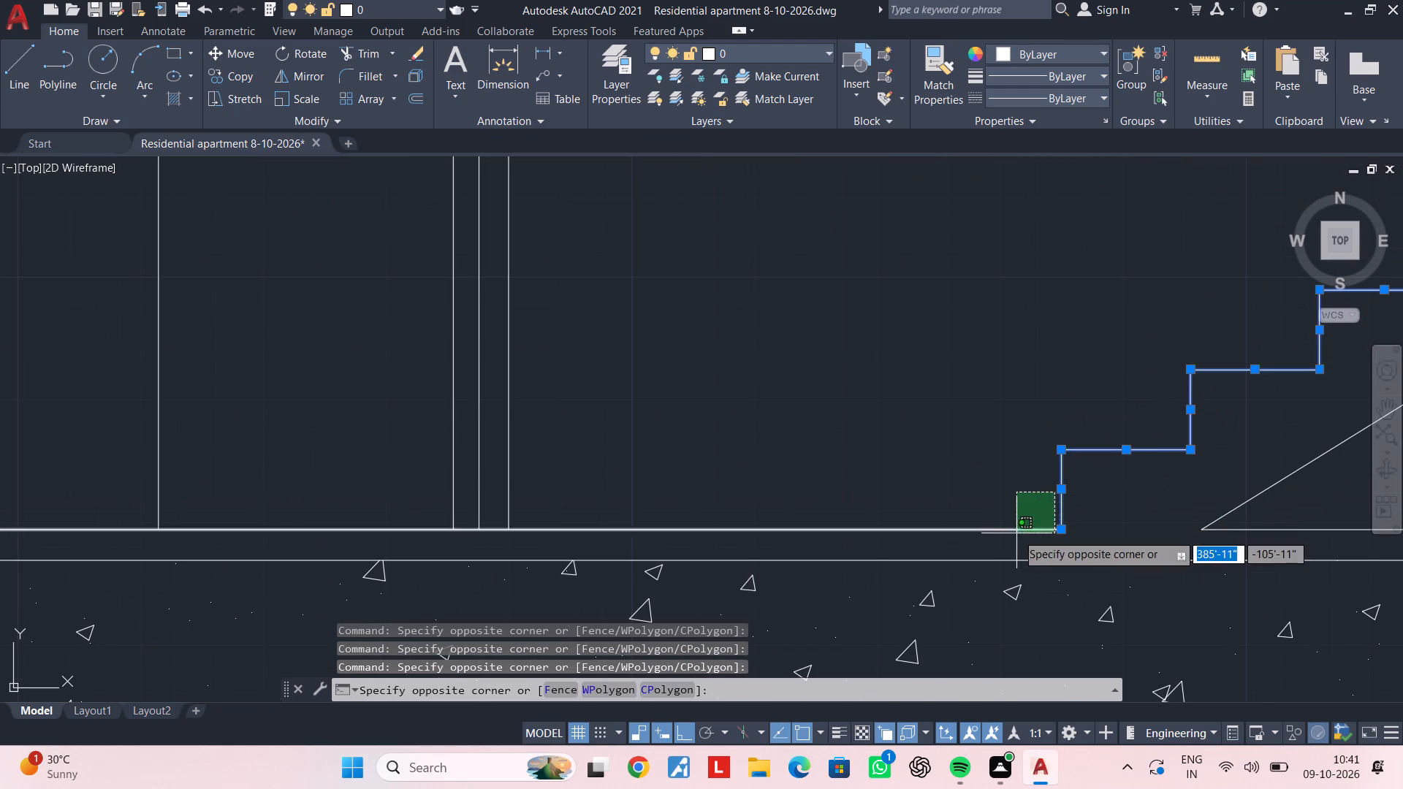
left_click(1016, 533)
type("j")
key("space")
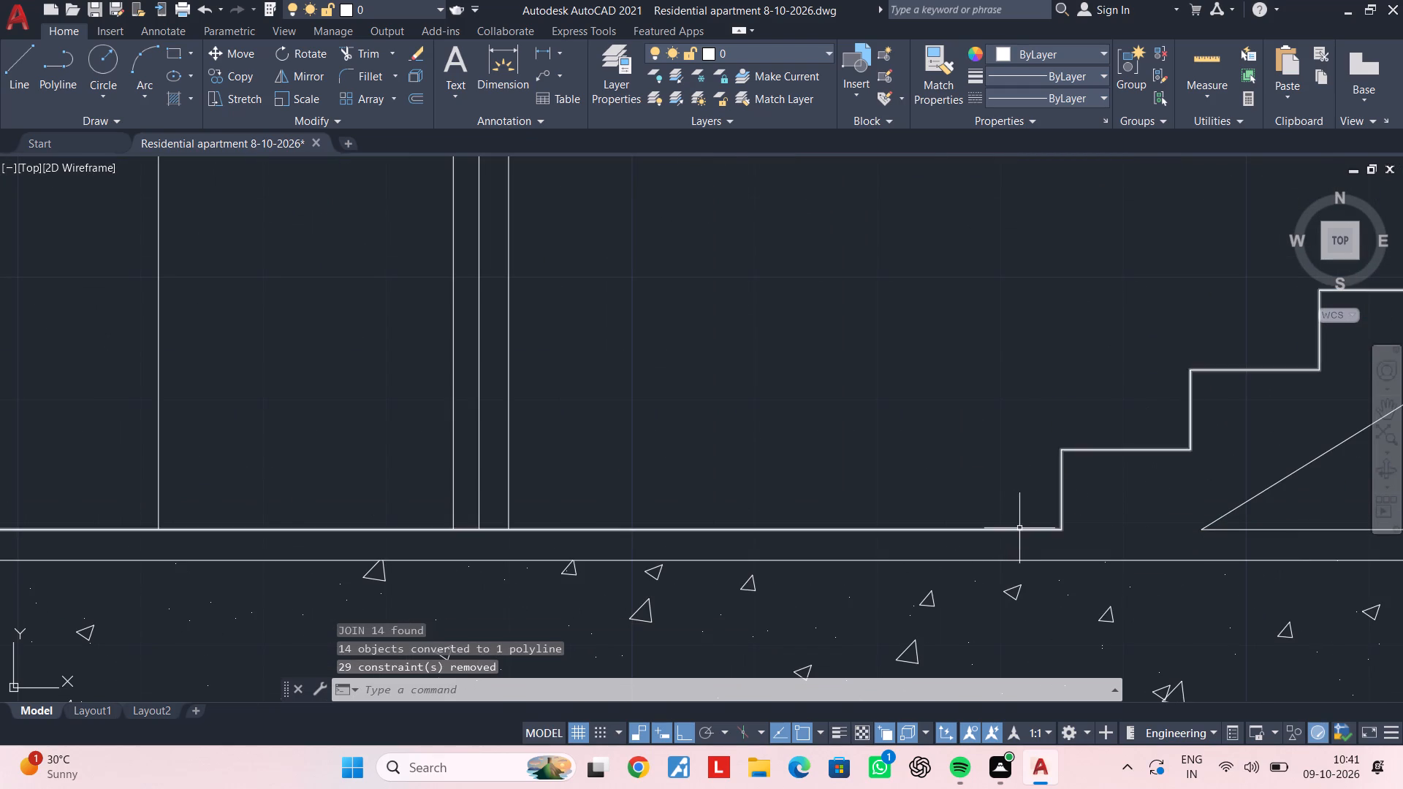
Change the ground-floor finish, stair and landing outlines, plus the first-floor finish line and adjoining step lines beside the stair, to magenta.
left_click(1020, 528)
scroll(1116, 527, "down", 2)
middle_click_drag(1115, 527, 783, 570)
scroll(914, 530, "up", 1)
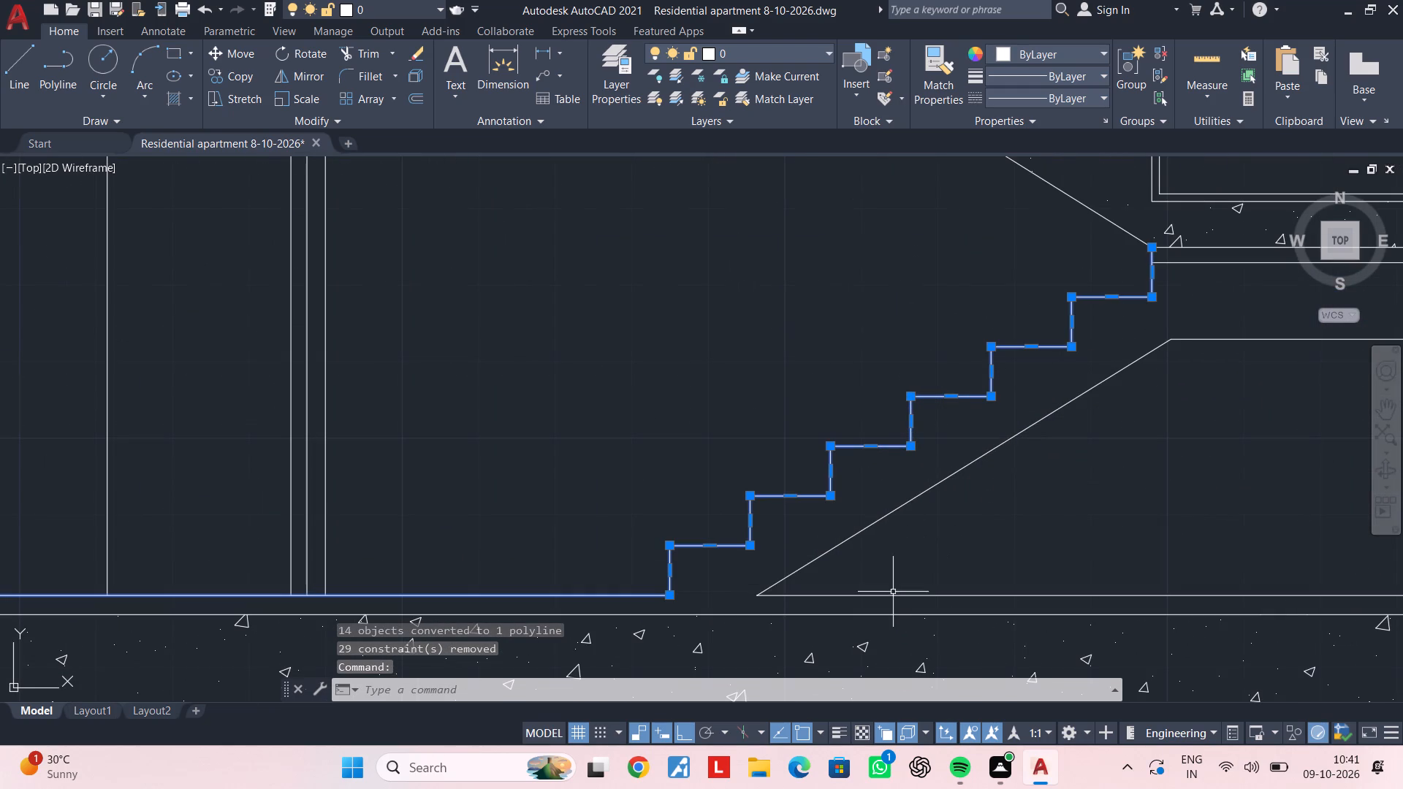
left_click(889, 602)
left_click(870, 525)
scroll(962, 527, "down", 2)
middle_click_drag(966, 525, 824, 627)
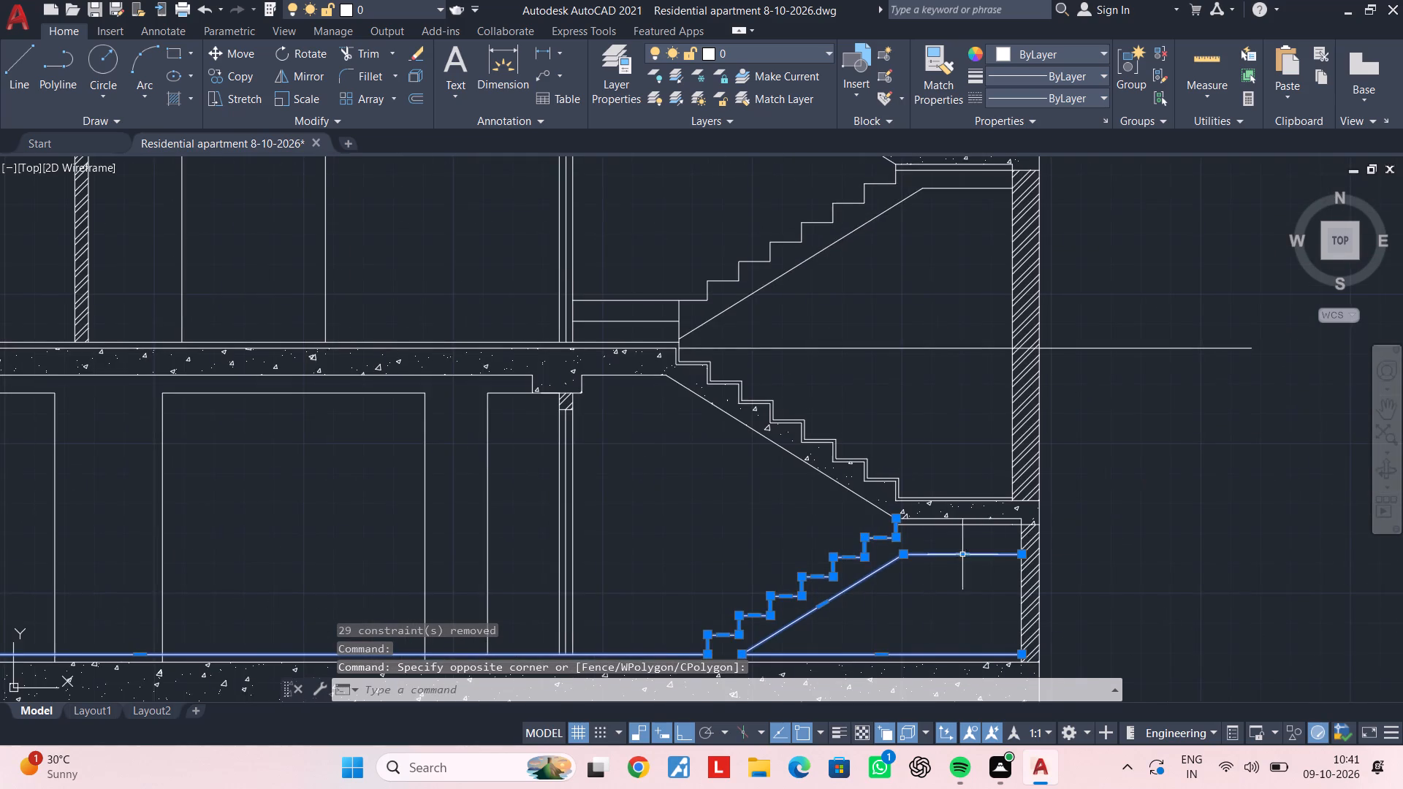
scroll(944, 521, "up", 2)
left_click(937, 529)
left_click(935, 533)
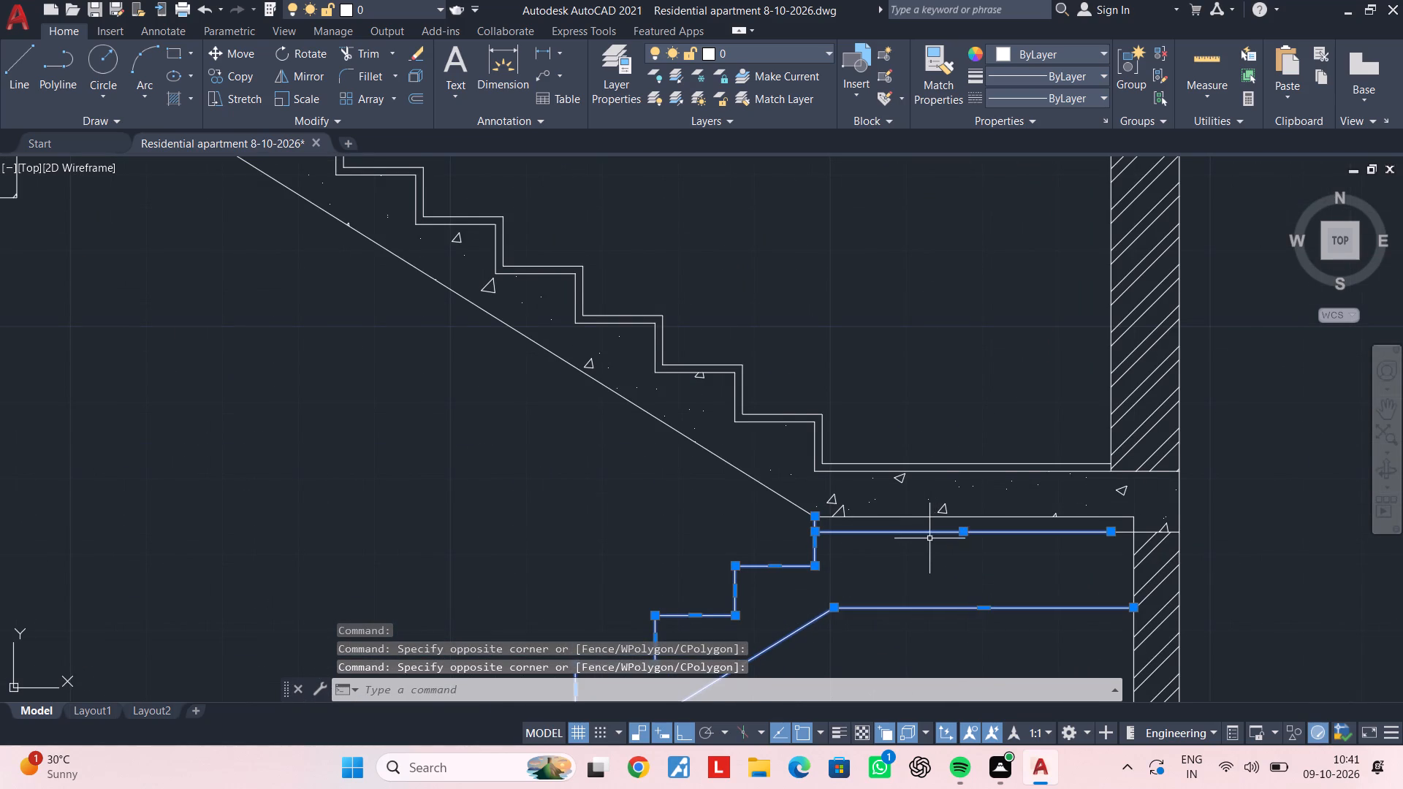
middle_click_drag(929, 538, 930, 569)
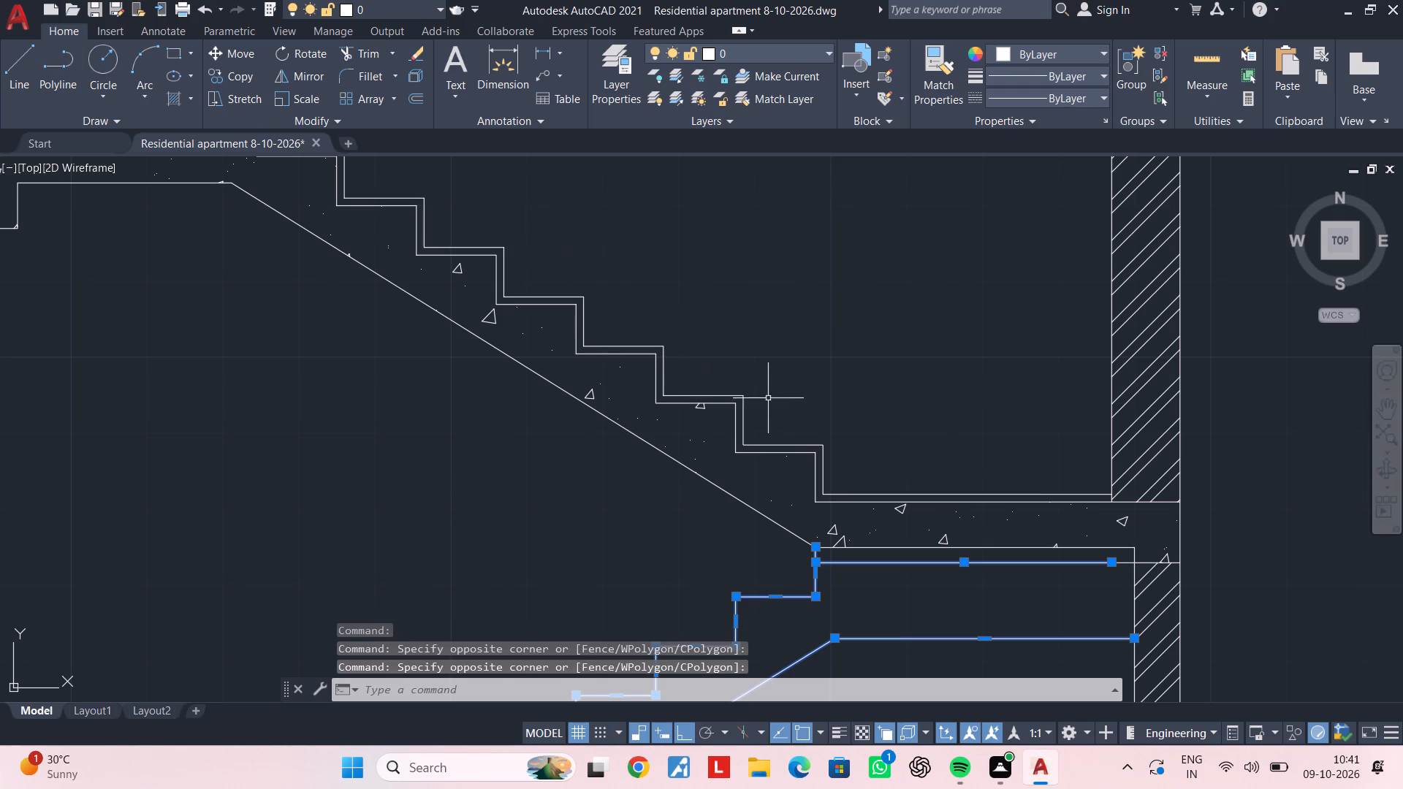
left_click(808, 444)
scroll(813, 429, "down", 2)
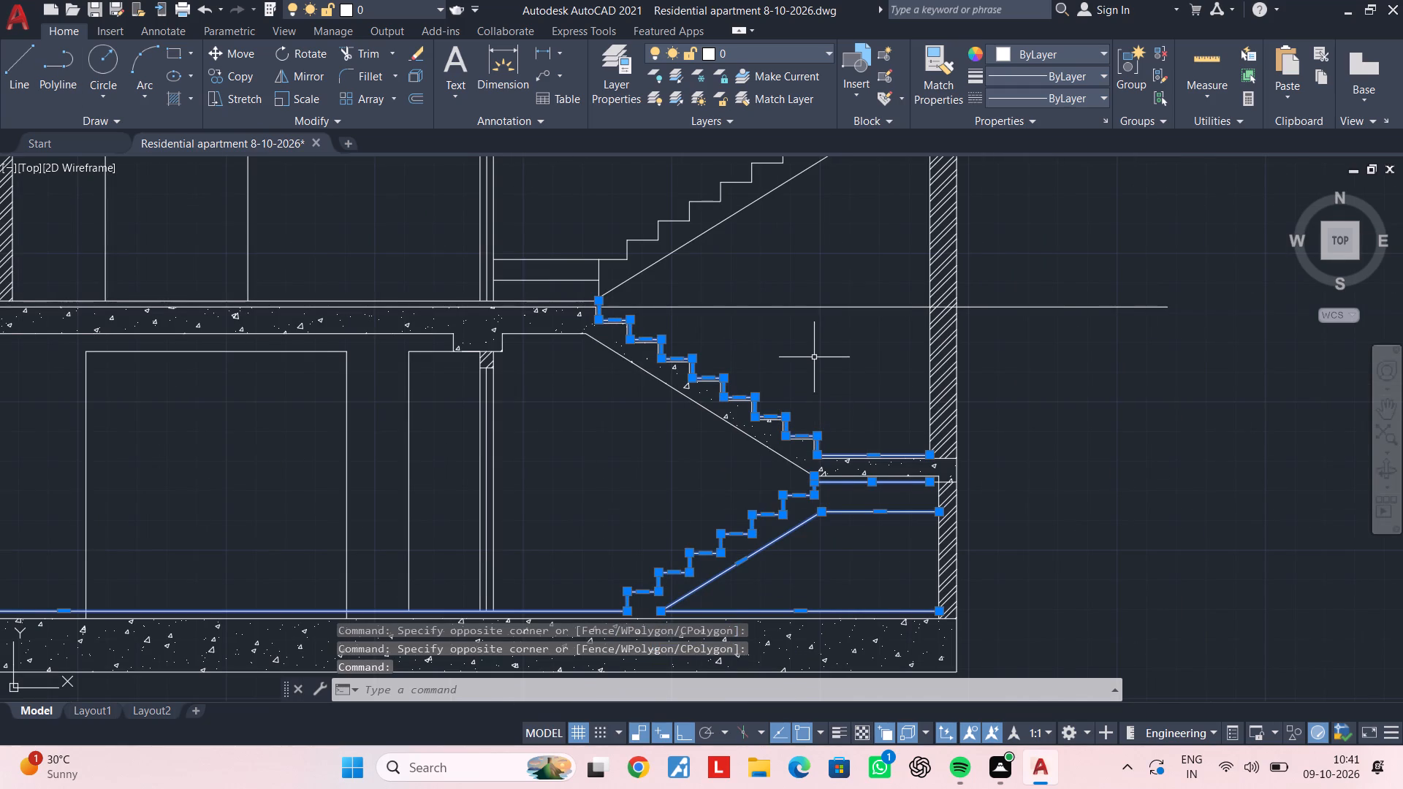
middle_click_drag(814, 357, 822, 428)
middle_click_drag(799, 422, 971, 455)
scroll(722, 394, "up", 3)
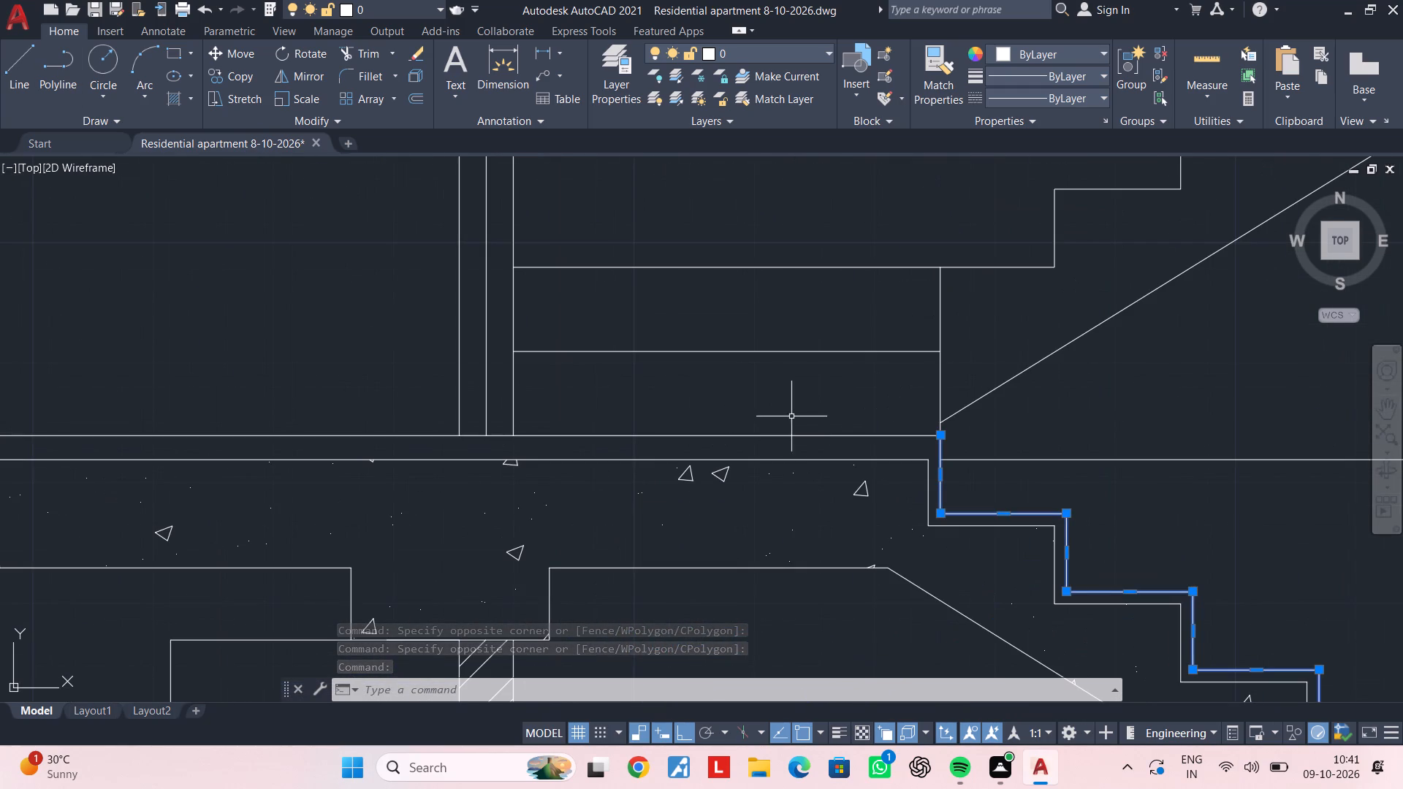
left_click(813, 435)
scroll(844, 386, "down", 1)
middle_click_drag(837, 393, 806, 437)
left_click(804, 428)
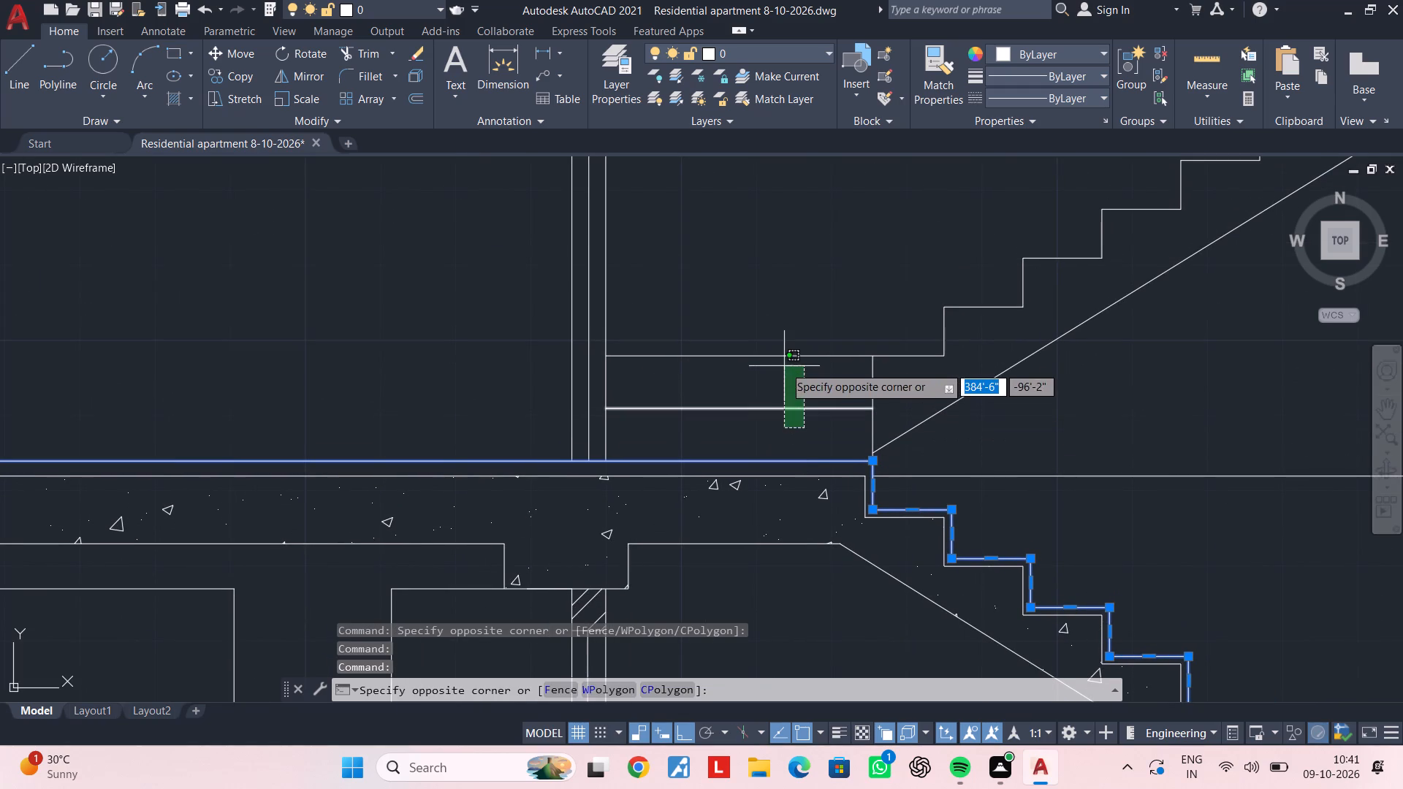
left_click(782, 349)
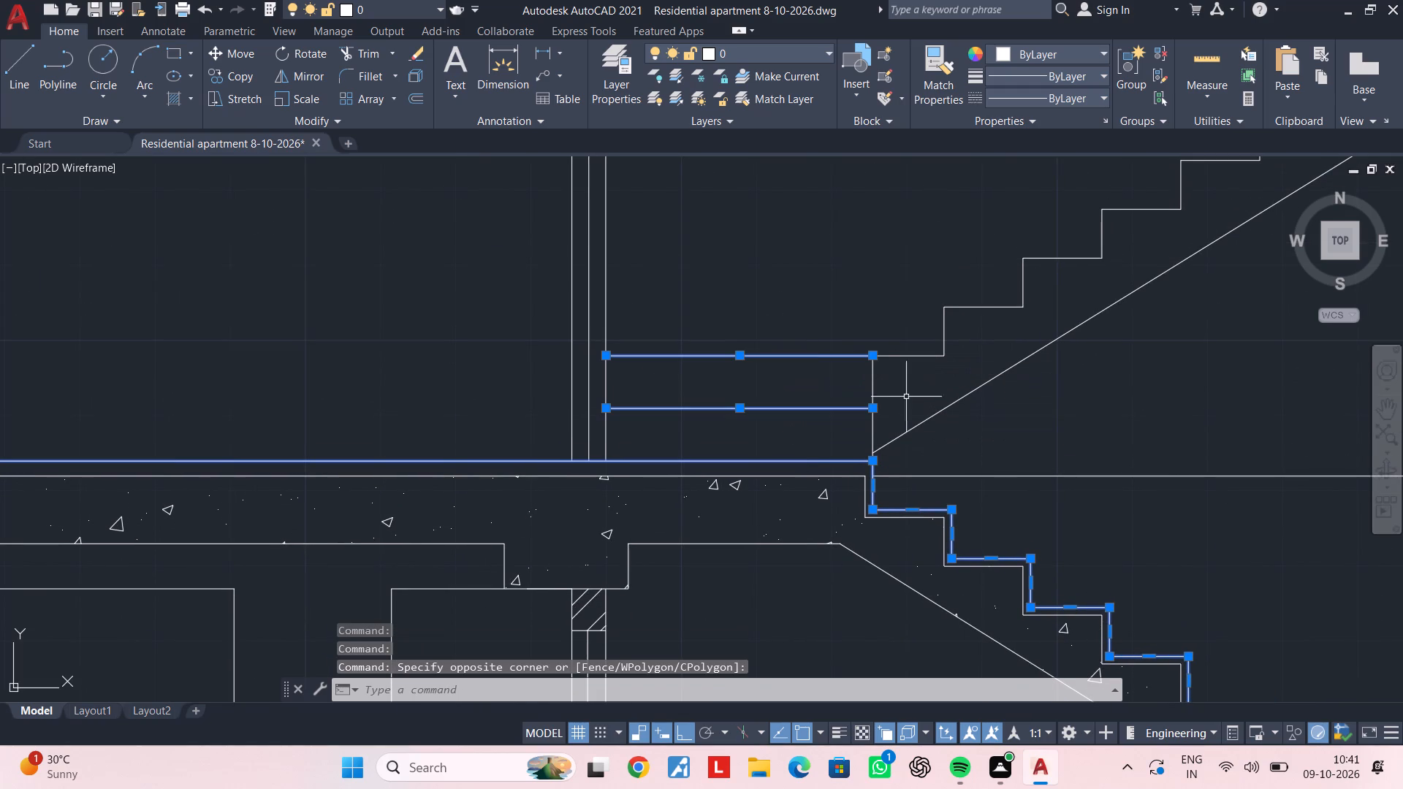
scroll(894, 408, "up", 2)
left_click(872, 429)
left_click(802, 462)
scroll(836, 416, "down", 2)
middle_click_drag(839, 416, 764, 497)
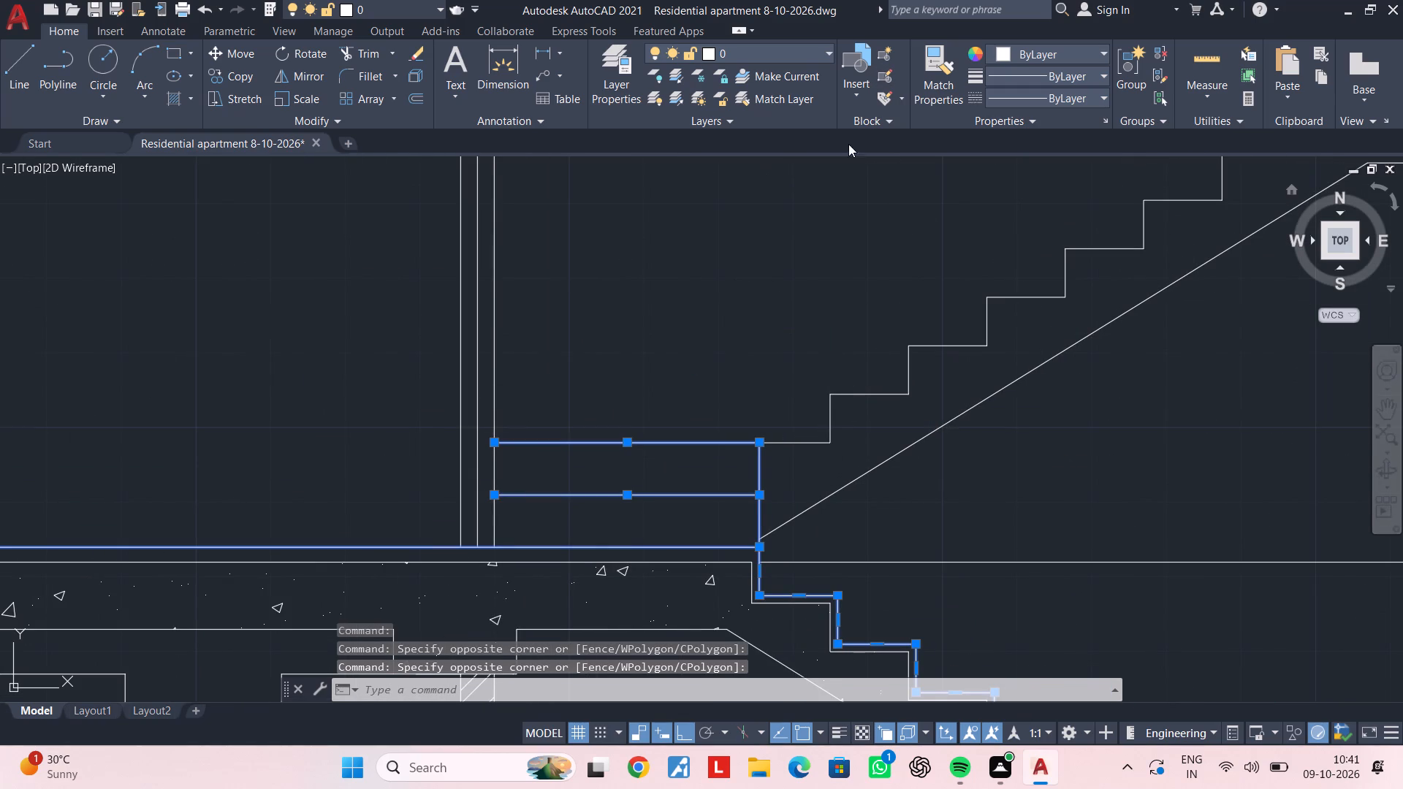
left_click(1082, 54)
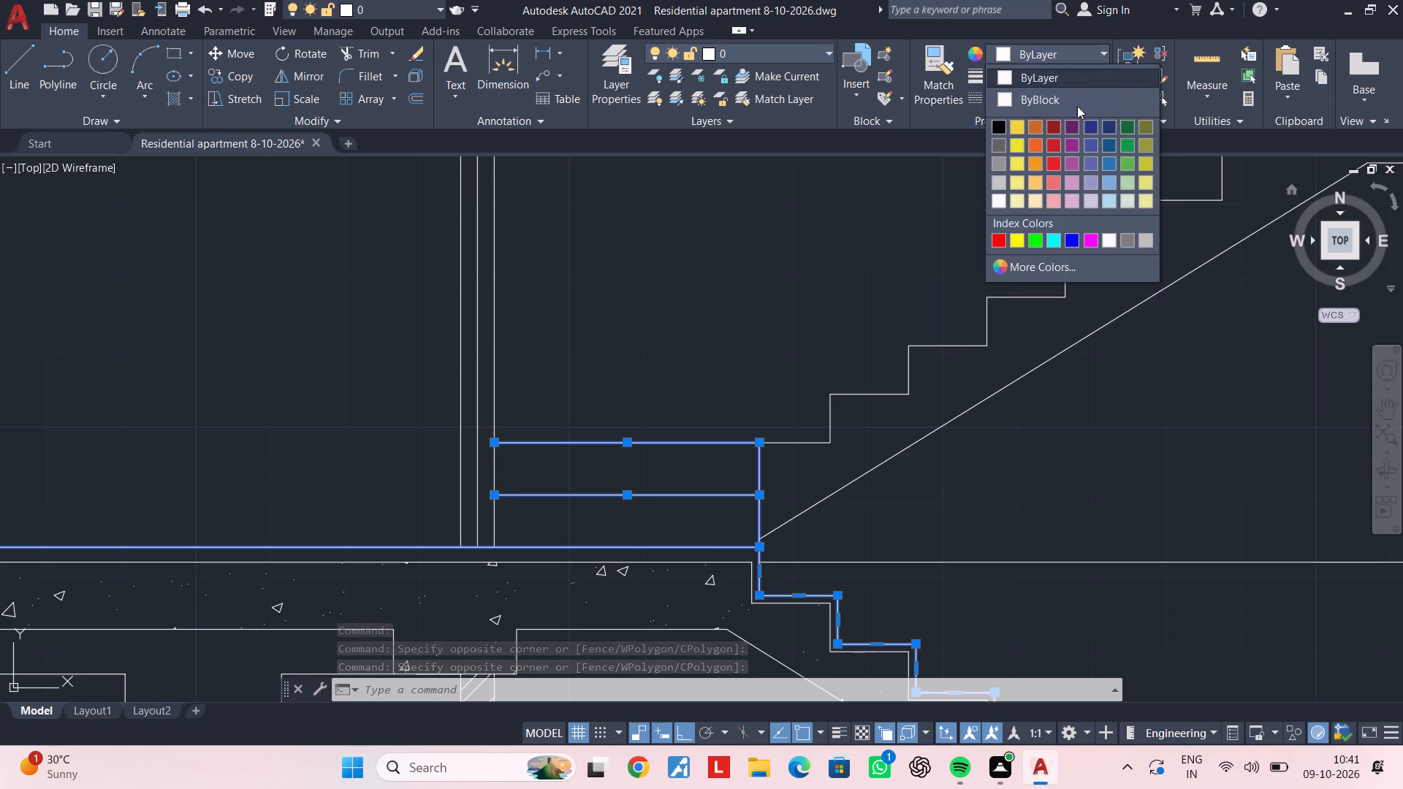
left_click(1091, 235)
key("Escape")
key("Escape")
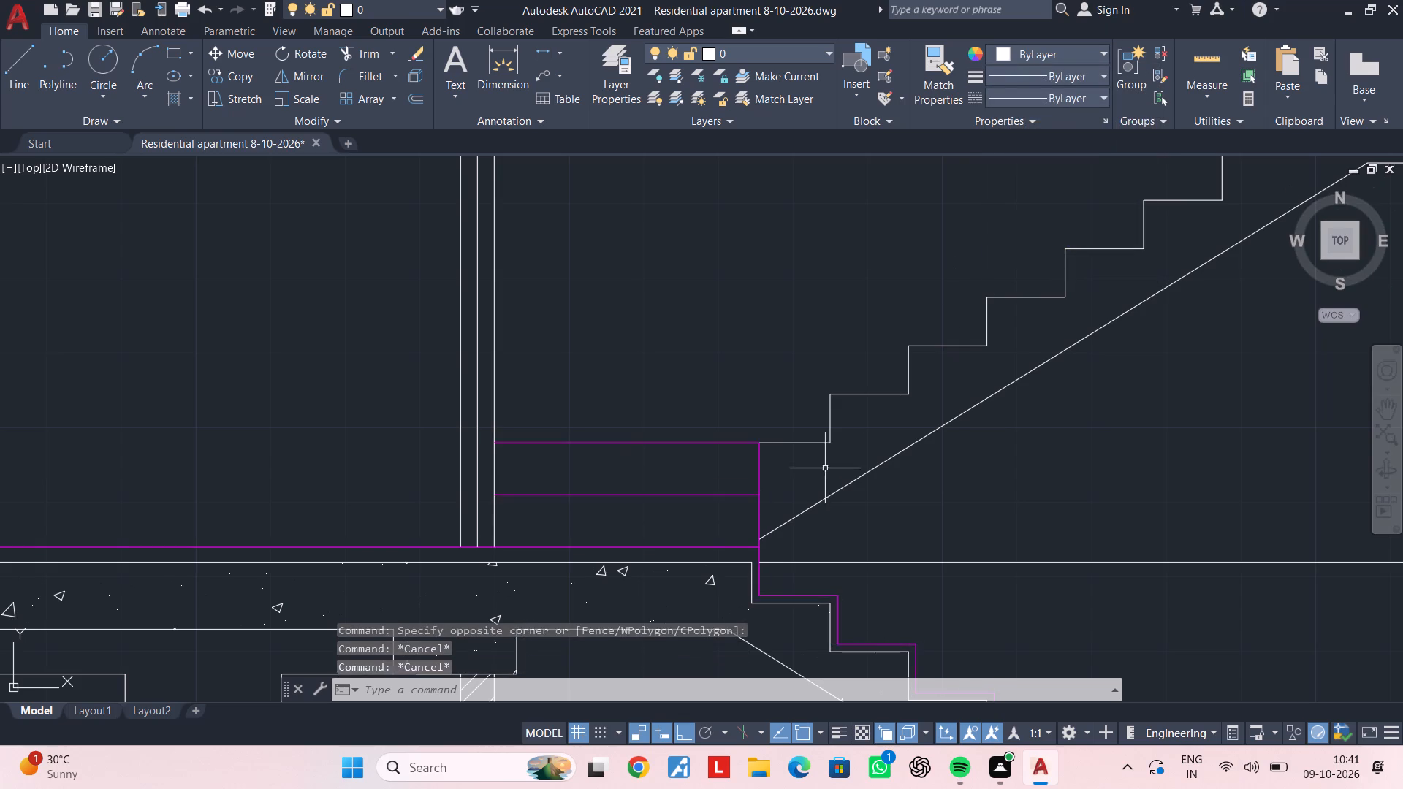
Join the tread and riser lines of the unhatched flight rising from the first floor to the mid-landing into one polyline.
scroll(825, 465, "down", 2)
middle_click_drag(816, 436, 742, 293)
scroll(749, 286, "down", 1)
middle_click_drag(750, 287, 738, 350)
scroll(747, 353, "up", 4)
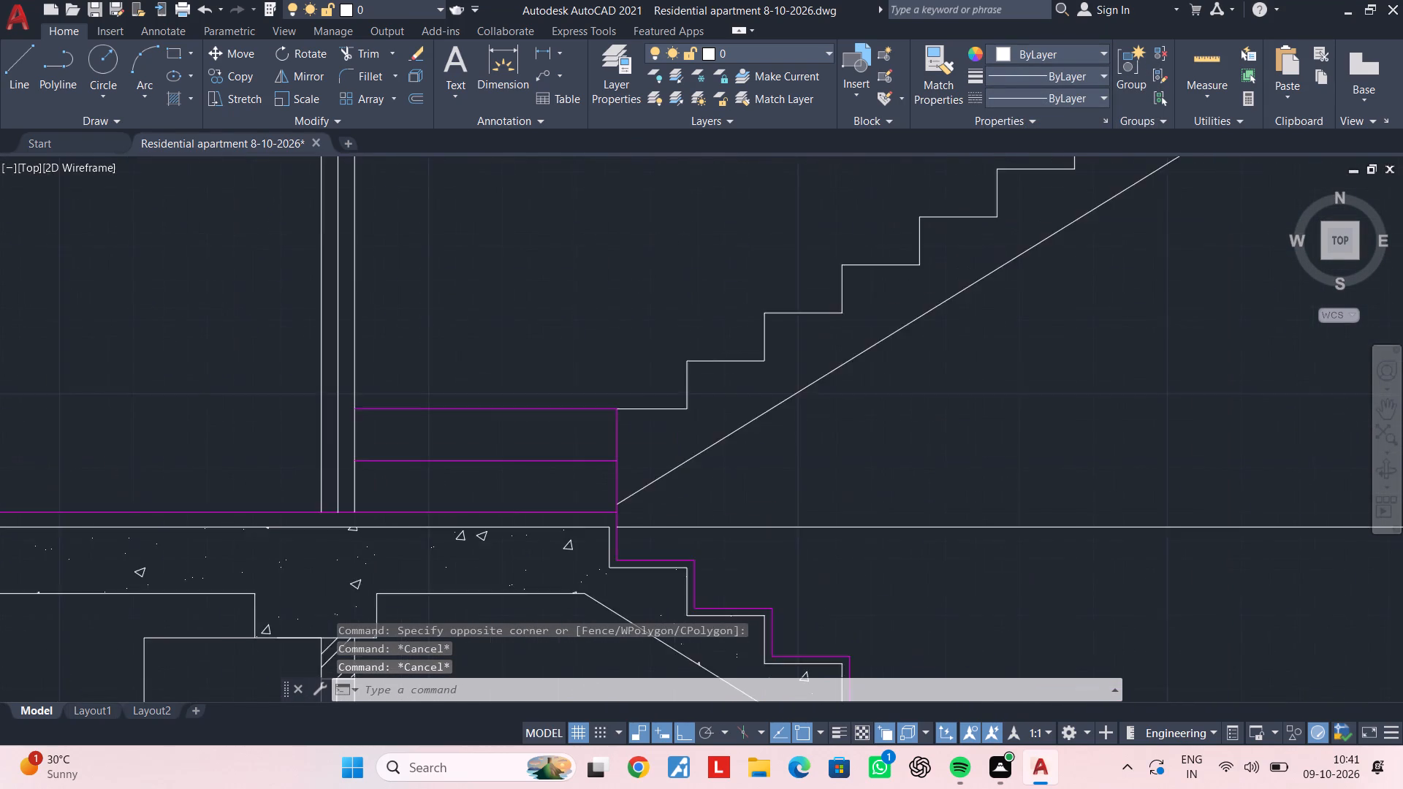
scroll(809, 313, "down", 2)
middle_click_drag(811, 313, 742, 451)
left_click(938, 319)
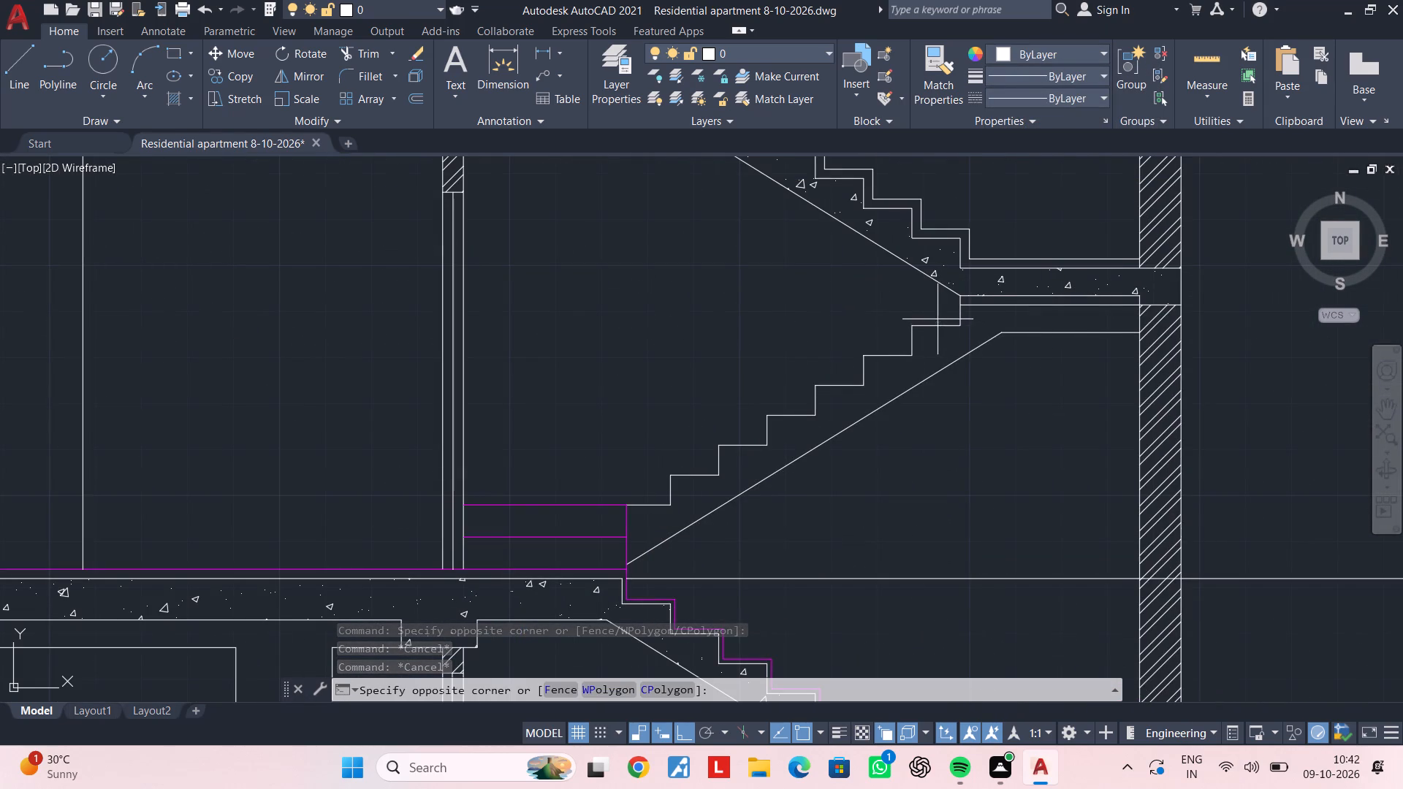
left_click(856, 354)
scroll(851, 357, "up", 2)
left_click(908, 333)
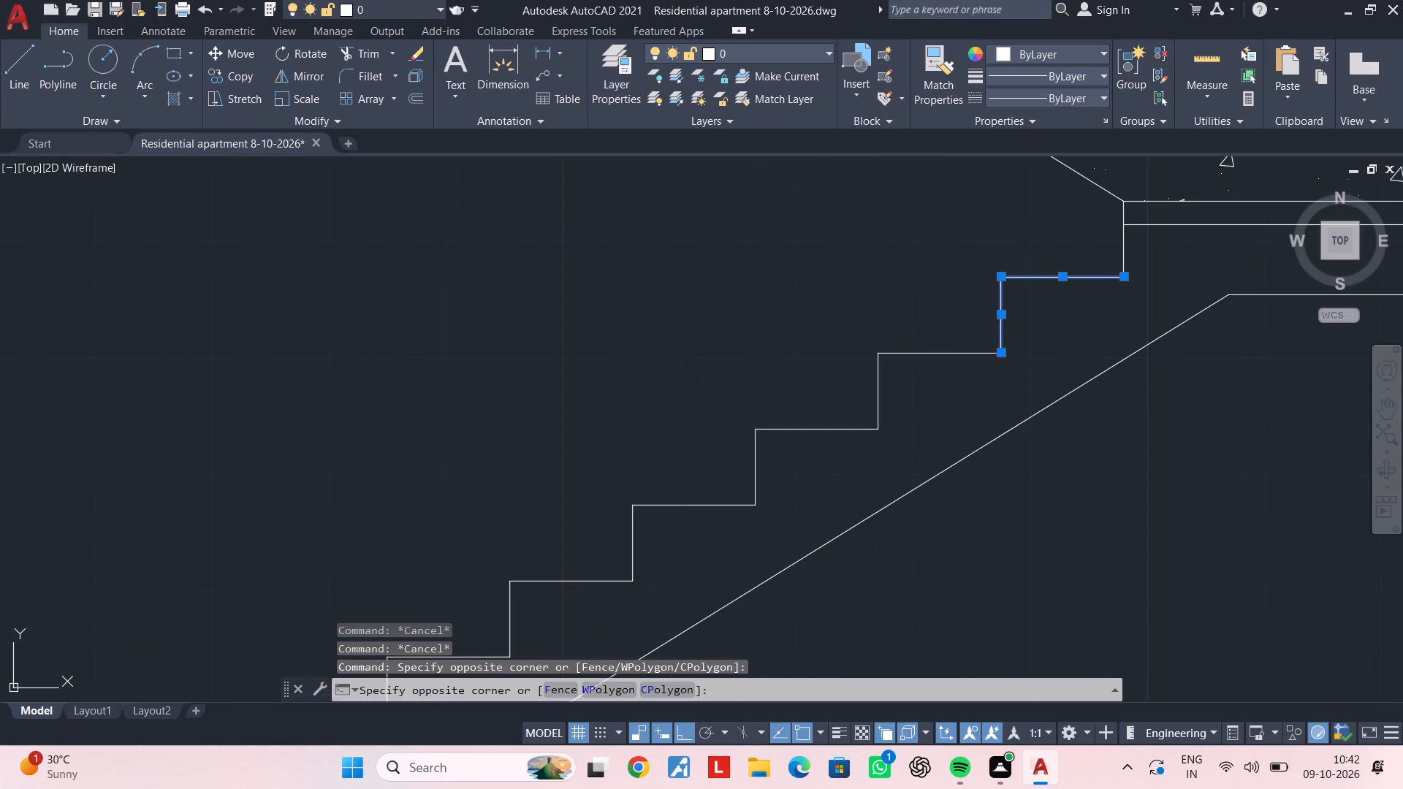
left_click(767, 448)
scroll(761, 448, "down", 3)
middle_click_drag(786, 435, 824, 366)
scroll(815, 378, "up", 2)
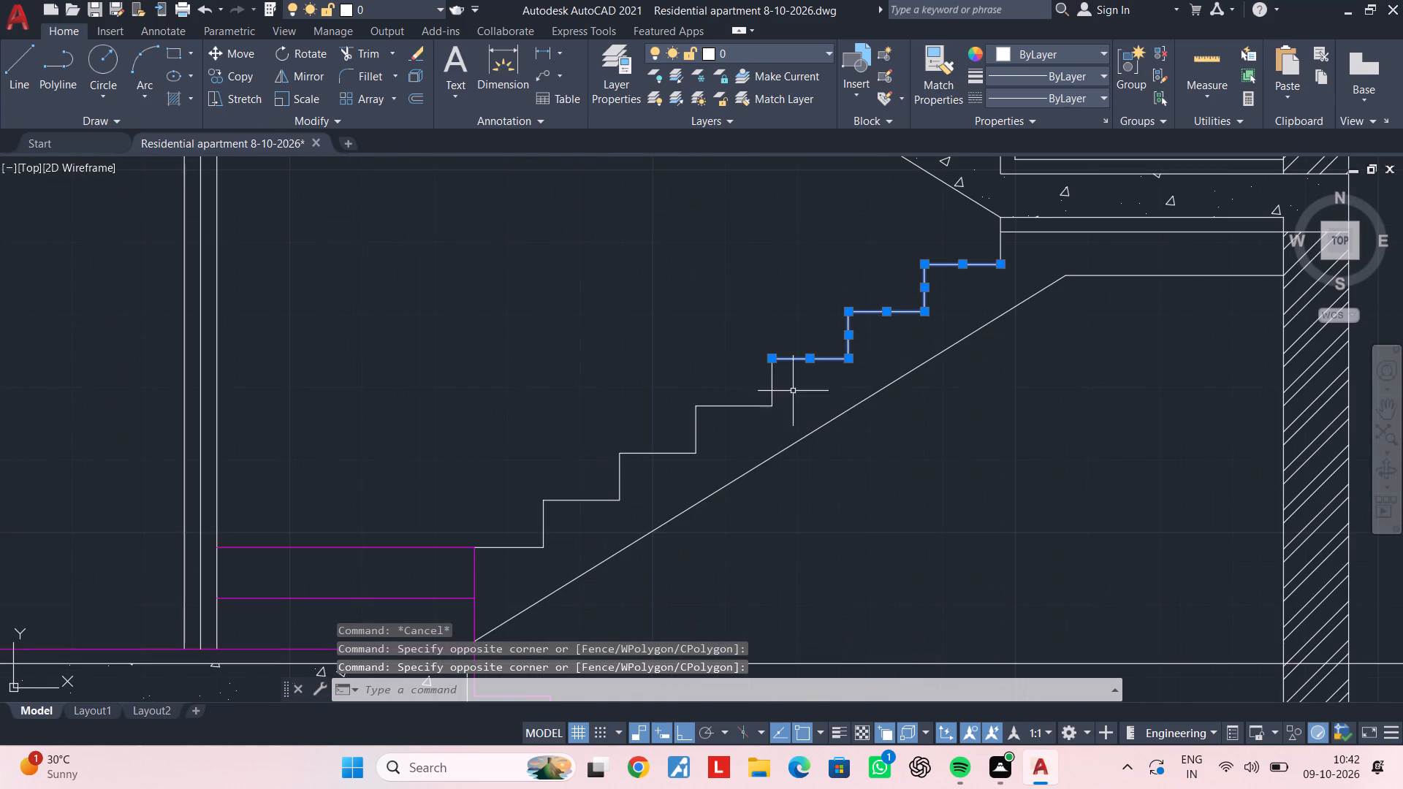
left_click(792, 385)
left_click(690, 419)
left_click(674, 423)
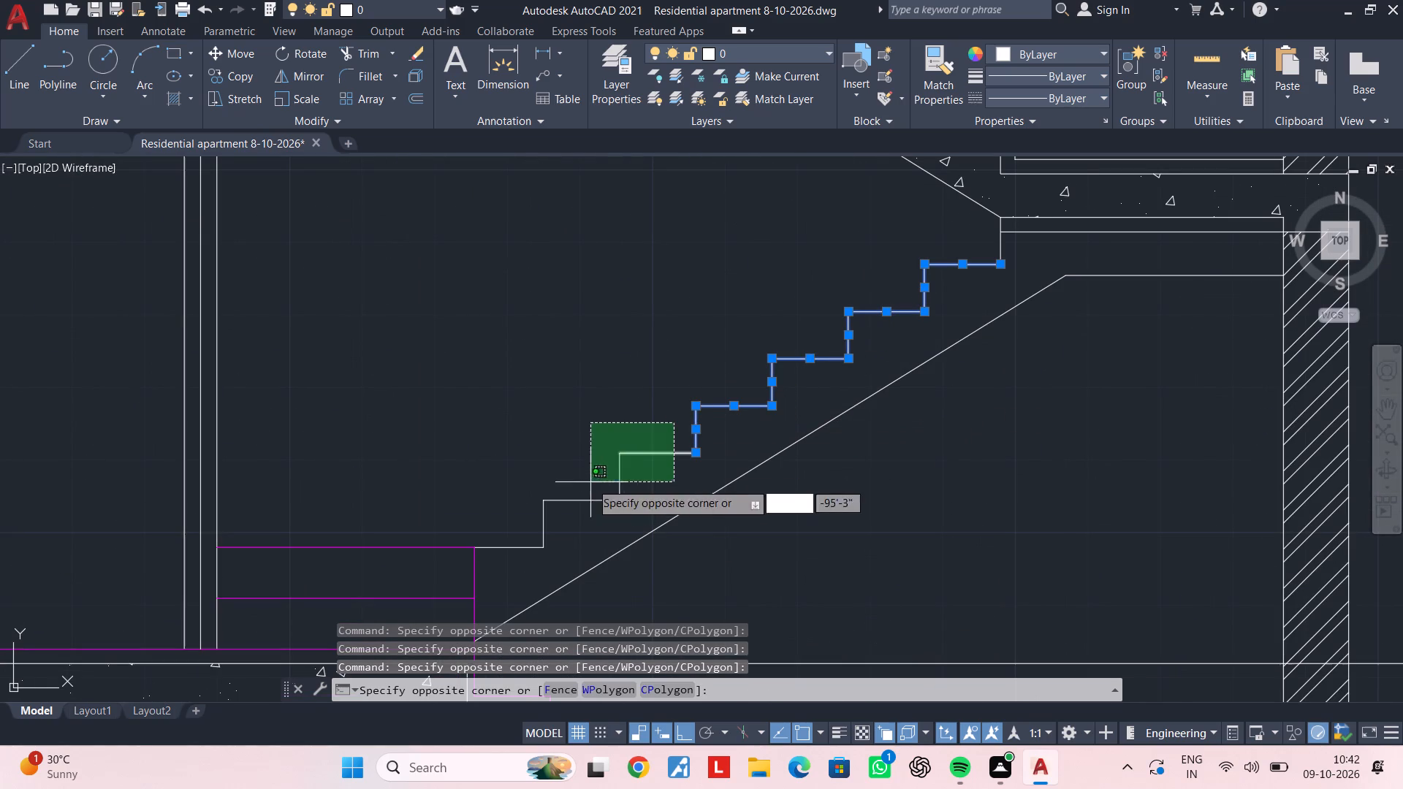
left_click(525, 520)
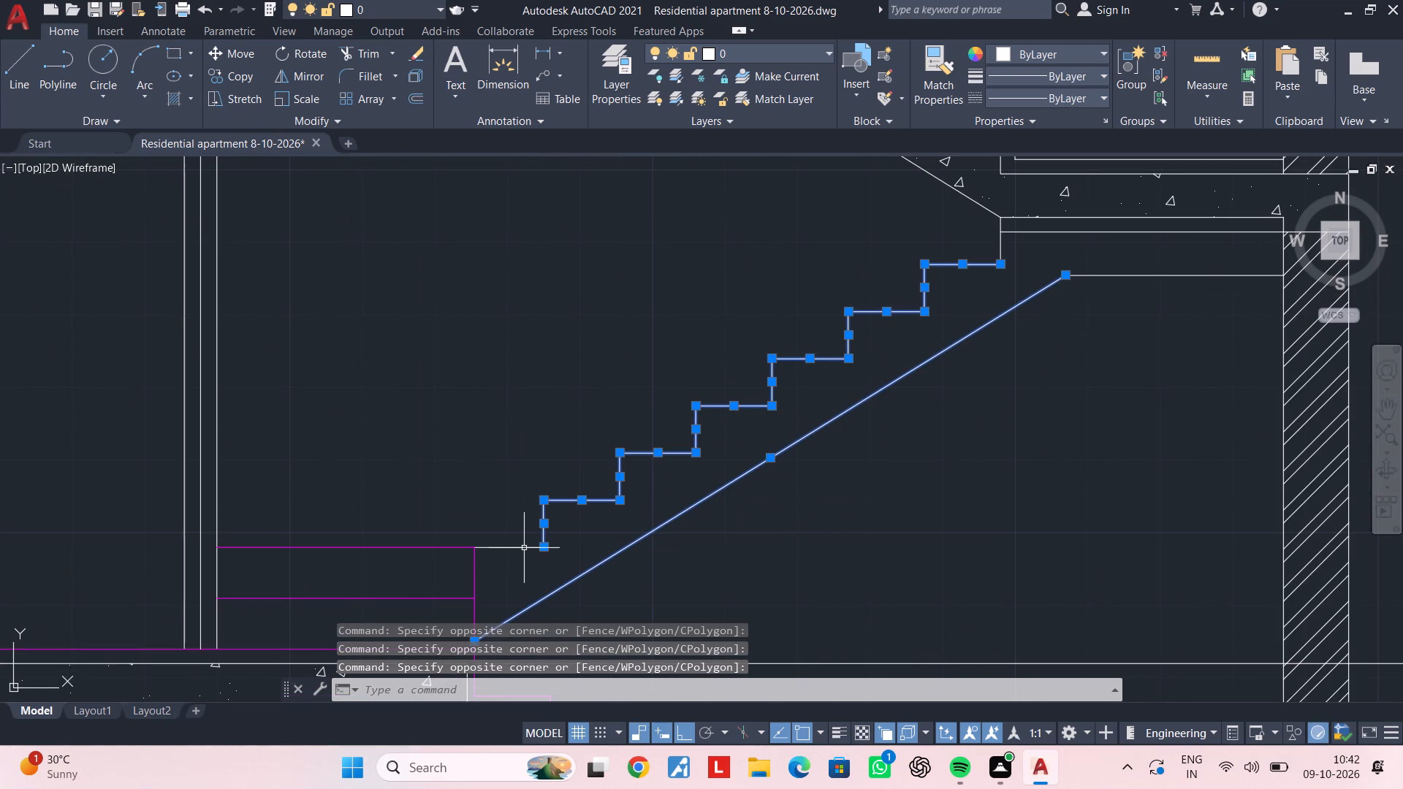
left_click(524, 549)
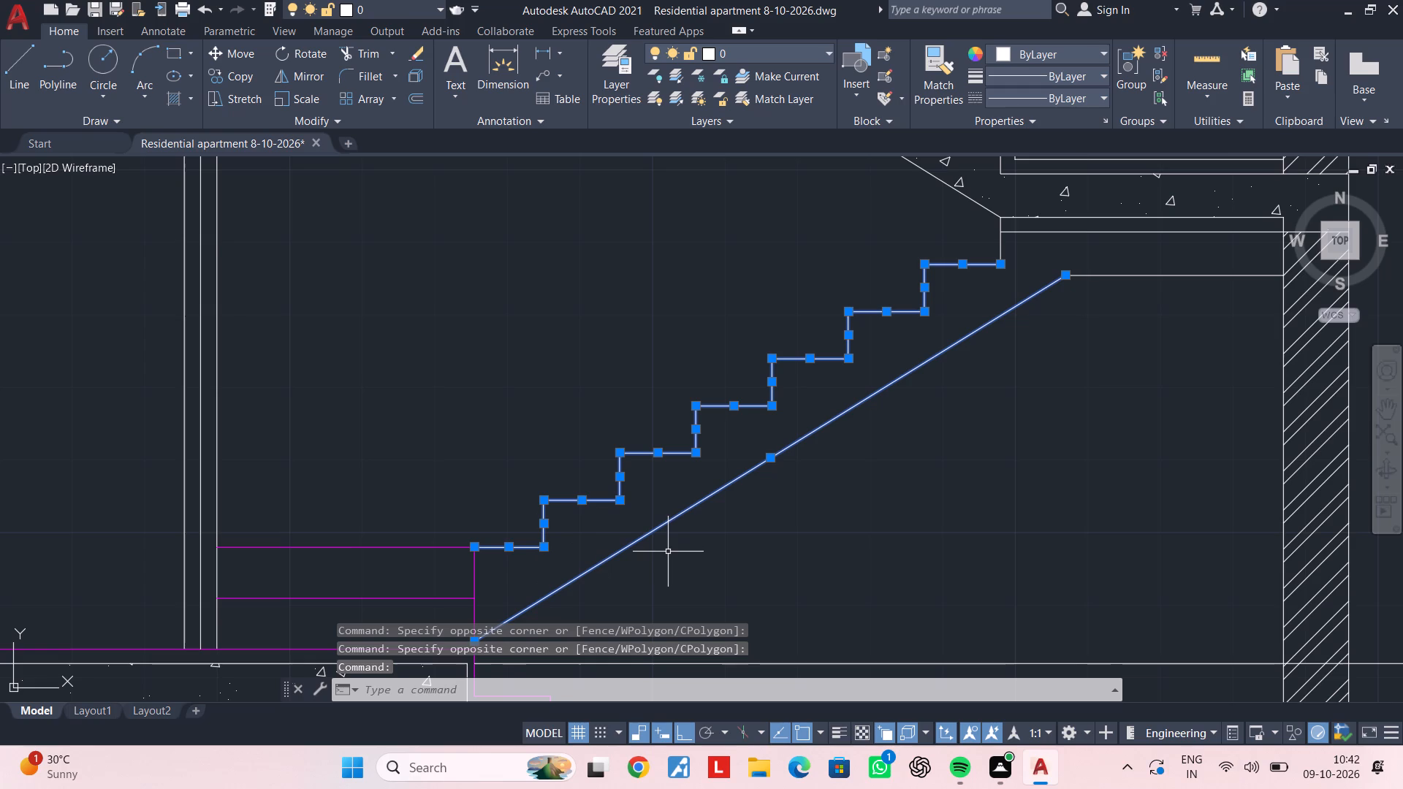
left_click(678, 518, "shift")
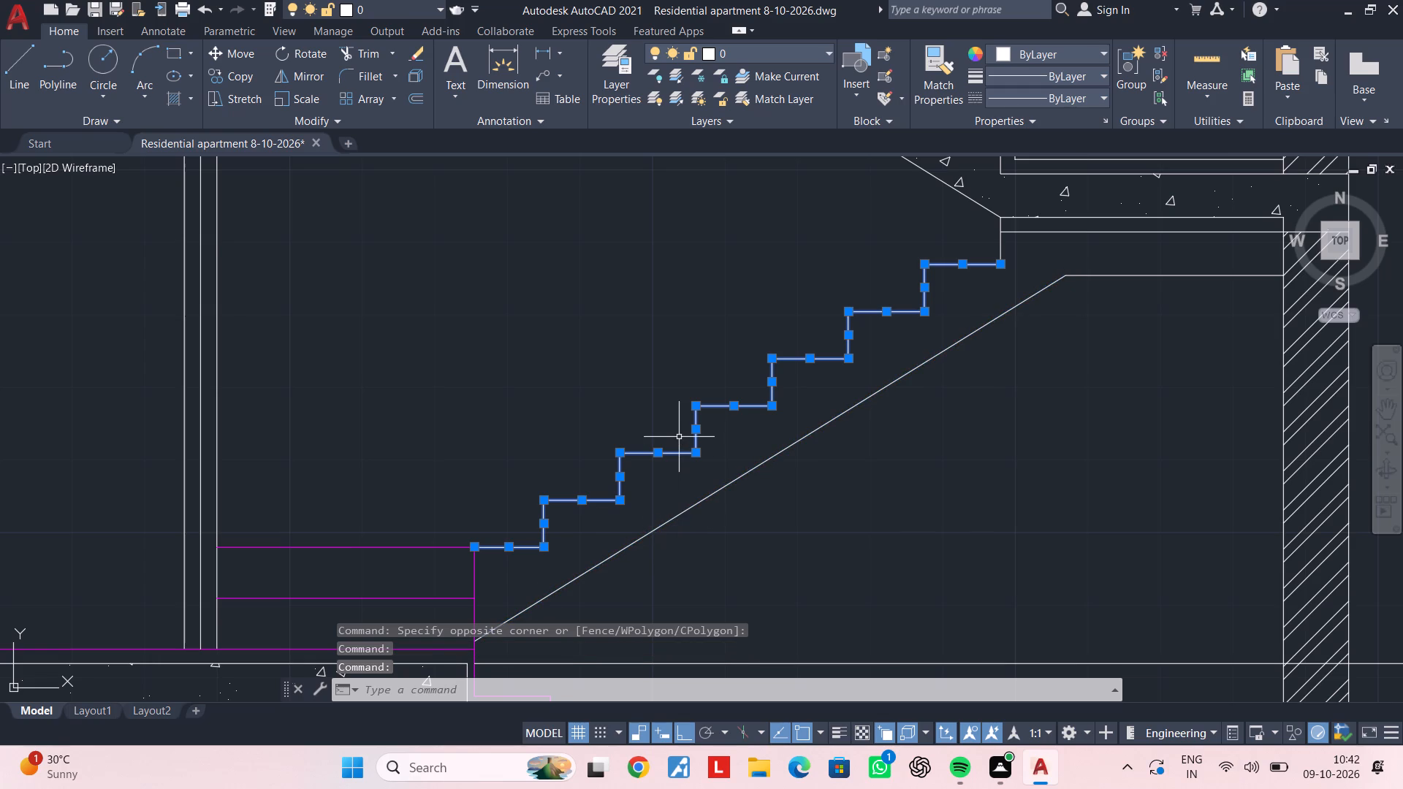
key("j")
key("space")
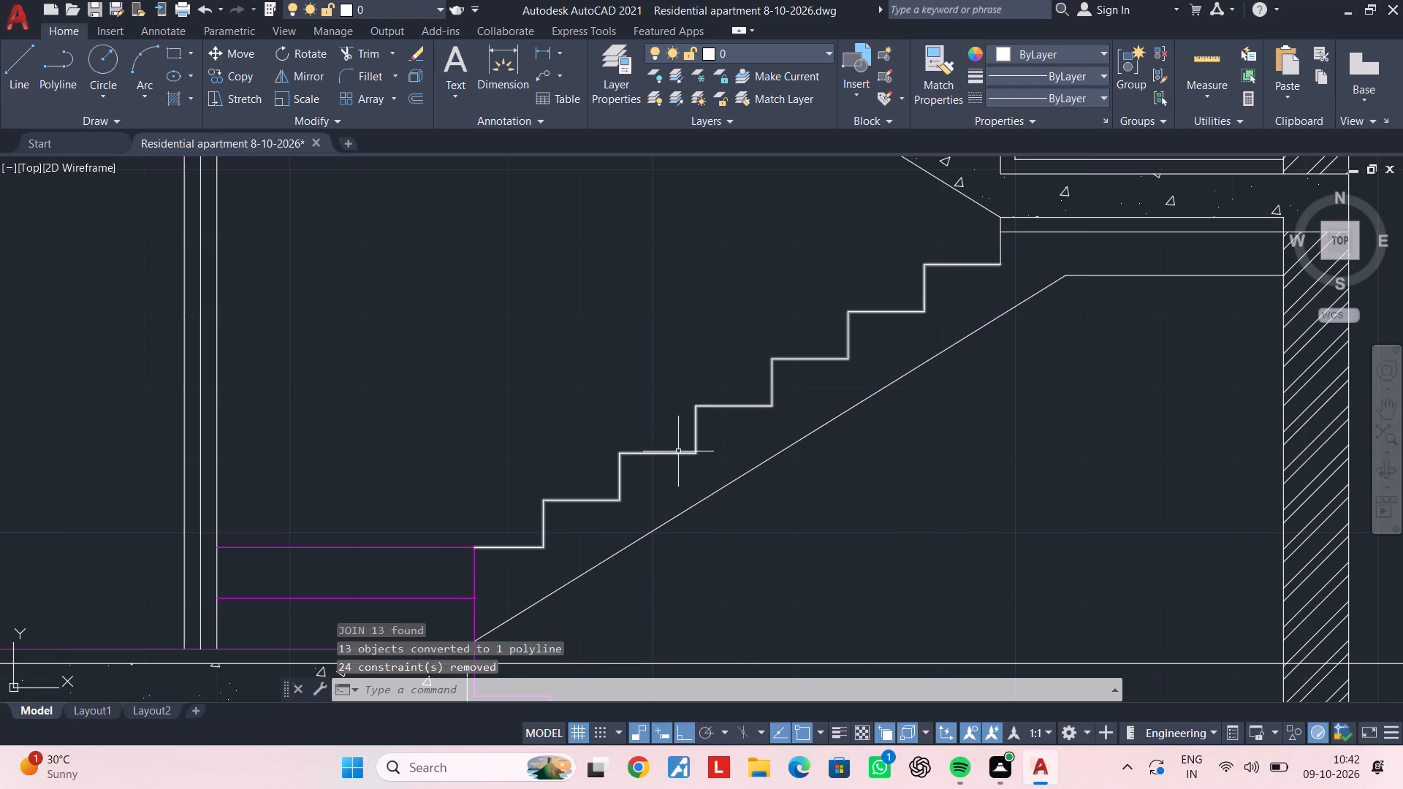
Change the joined stair outline, the sloped line beneath it and the adjoining horizontal line below the mid-landing to magenta.
left_click(678, 451)
scroll(752, 399, "down", 2)
middle_click_drag(752, 408, 684, 449)
scroll(735, 422, "up", 1)
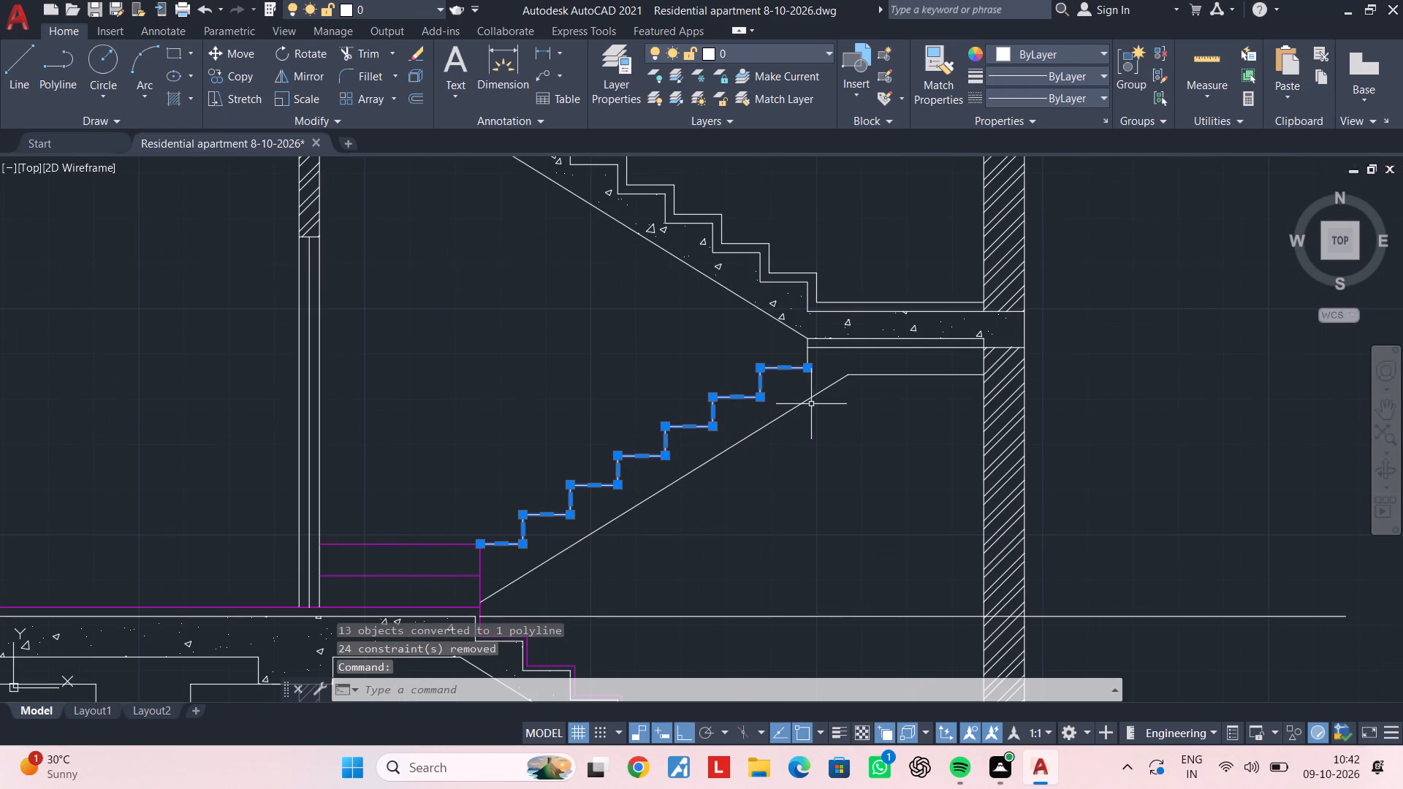
left_click(811, 398)
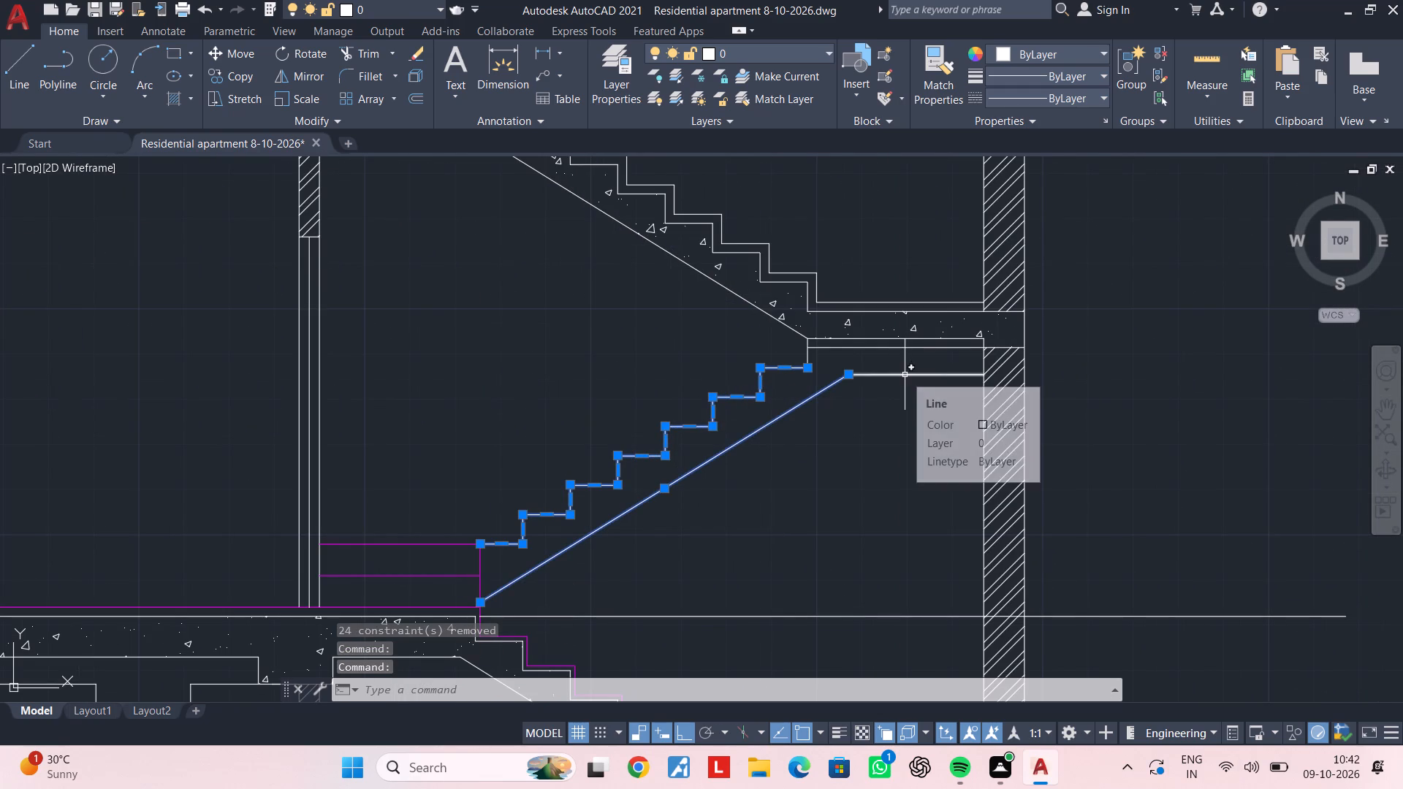
left_click(905, 375)
left_click(1033, 53)
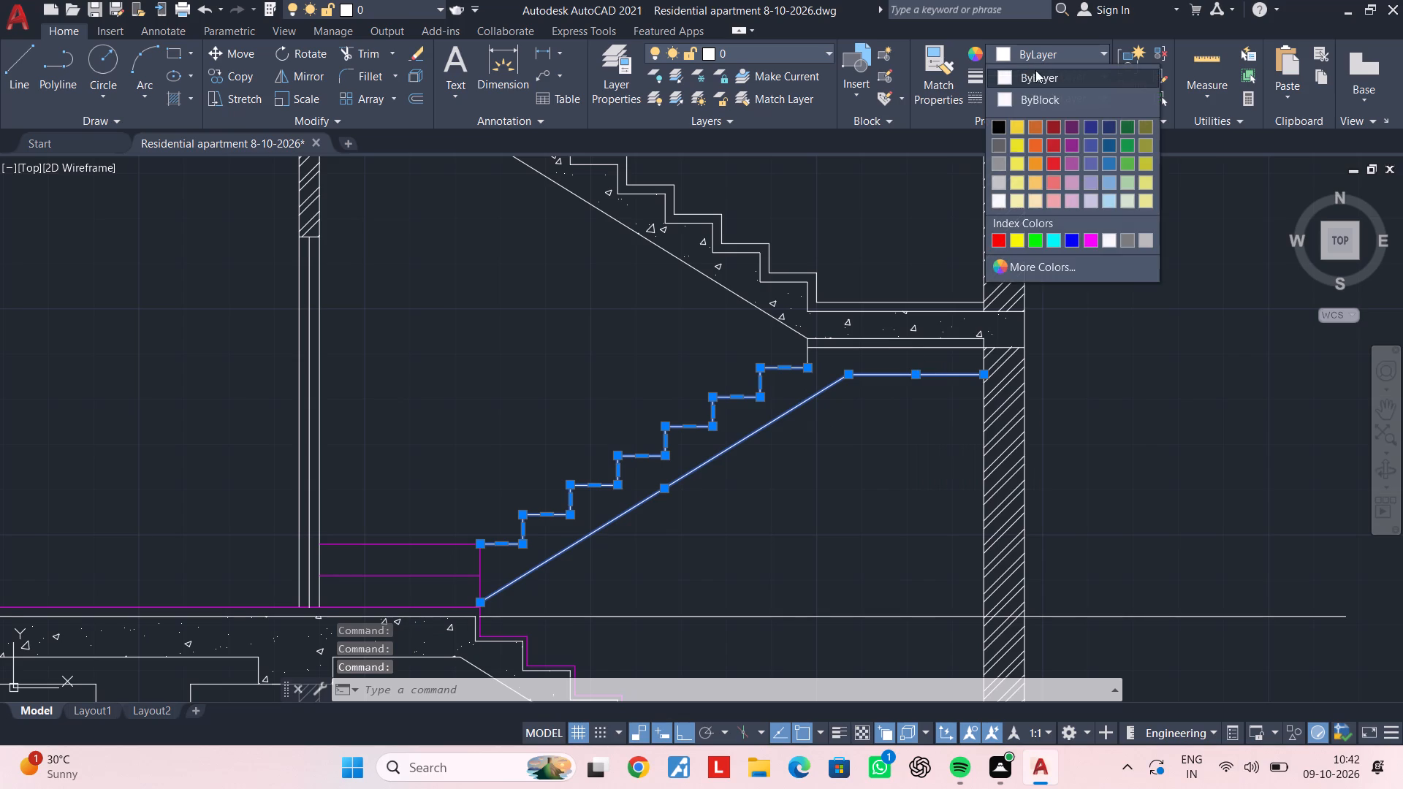
left_click(1094, 236)
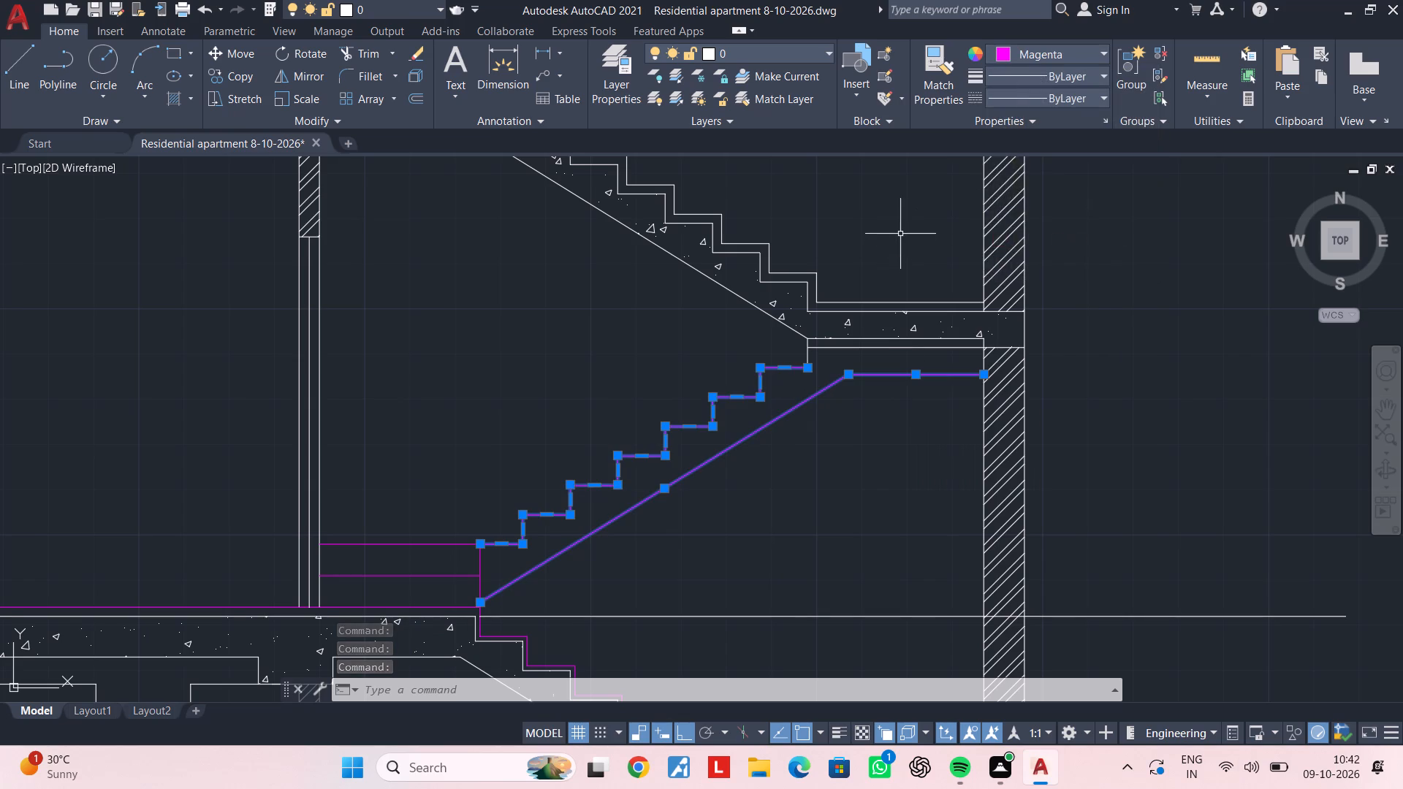
middle_click_drag(897, 239, 834, 382)
key("Escape")
key("Escape")
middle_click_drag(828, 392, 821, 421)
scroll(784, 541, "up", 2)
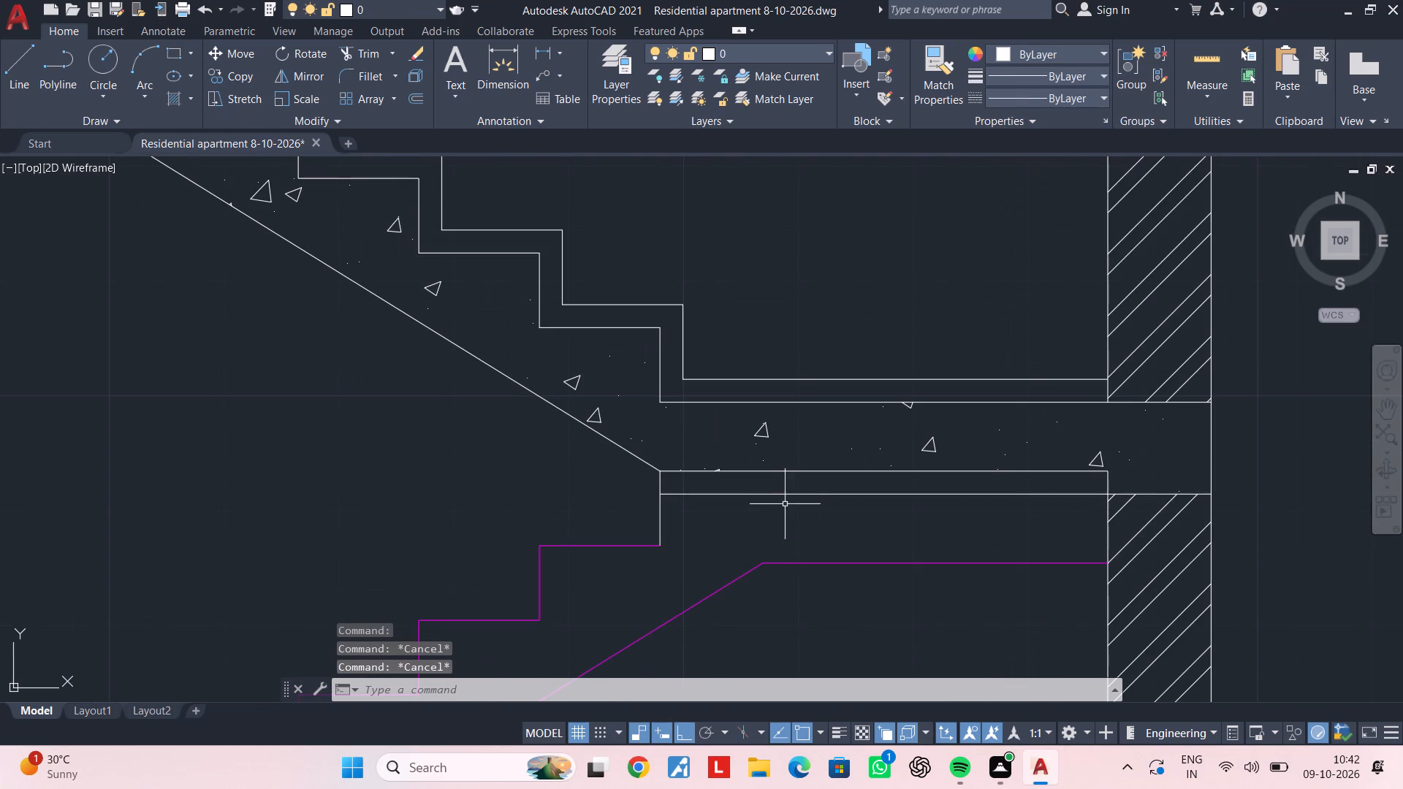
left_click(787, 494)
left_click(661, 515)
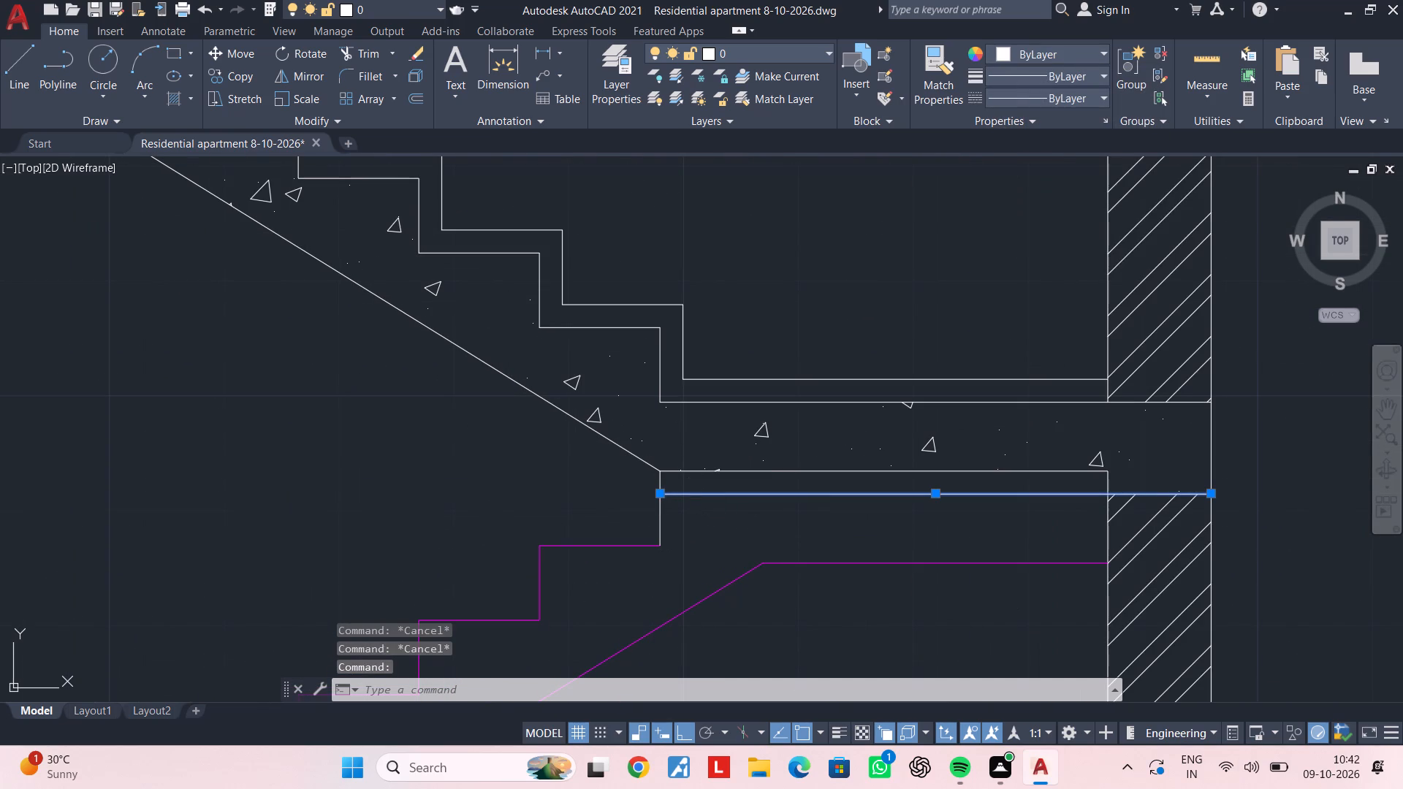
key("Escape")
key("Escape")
Trim the part of the horizontal line beneath the first mid-landing slab that crosses the hatched outer wall.
middle_click_drag(947, 511, 854, 508)
key("t")
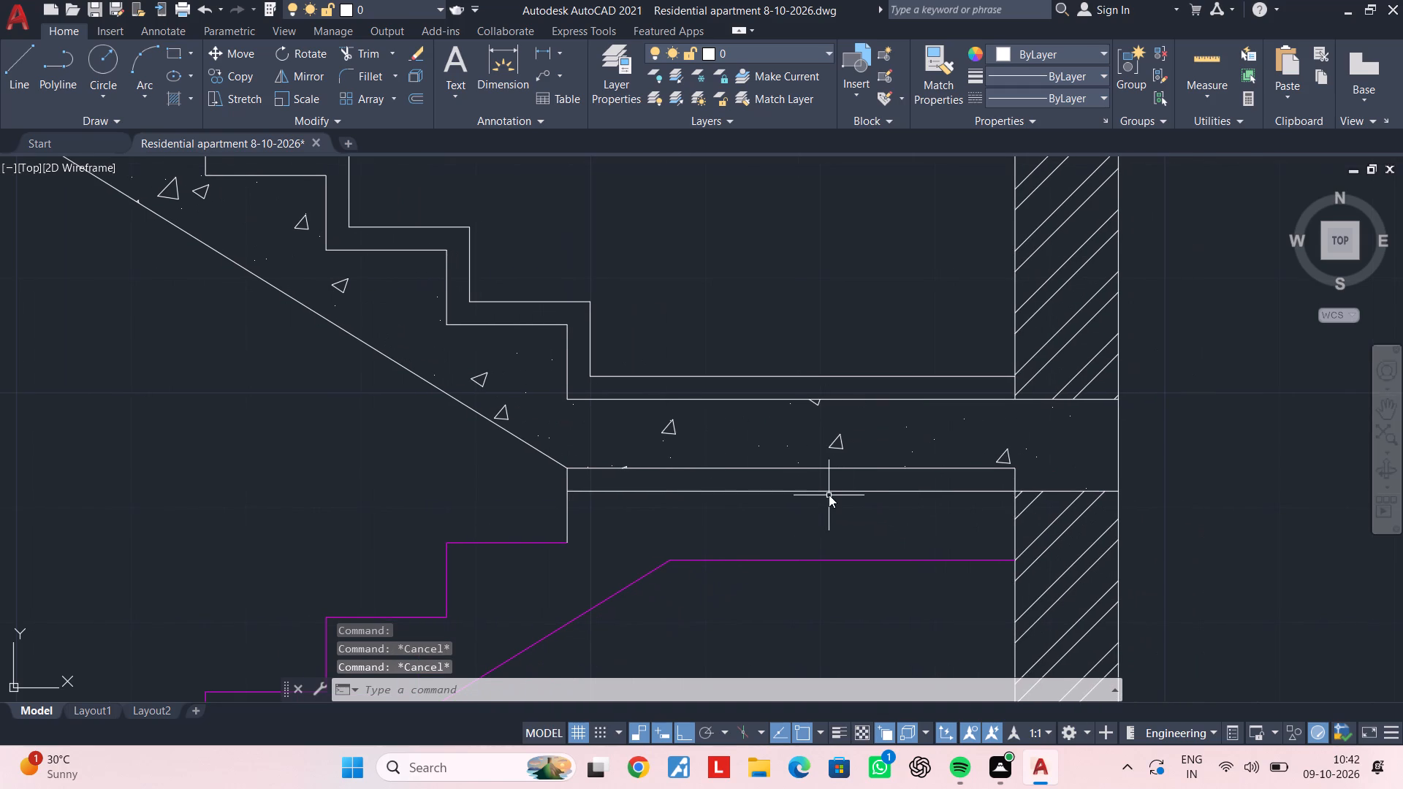
key("r")
key("space")
scroll(1013, 490, "up", 2)
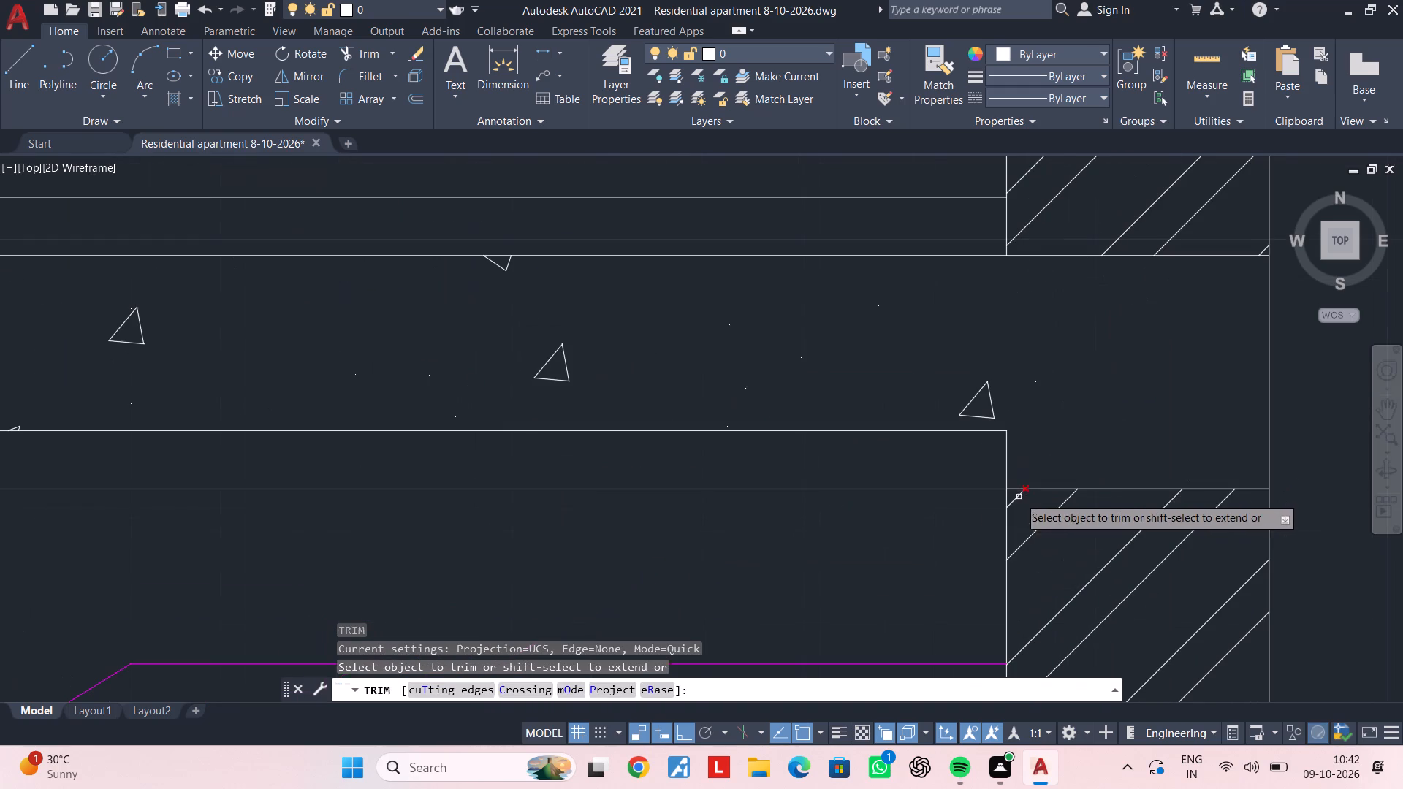
left_click(1050, 487)
key("Escape")
key("Escape")
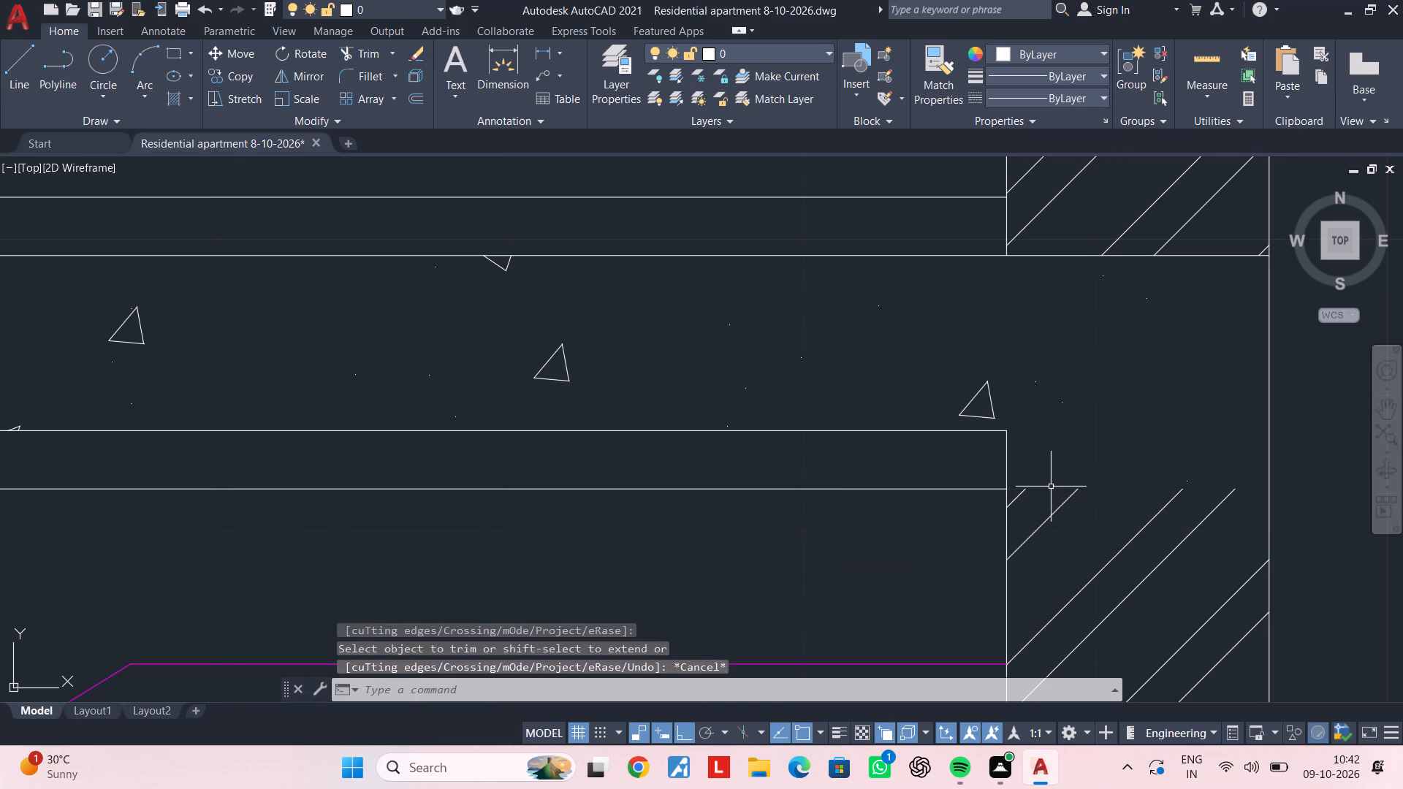
key("Escape")
Draw a separate horizontal line across the outer wall's thickness, closing the top of the hatched wall below the mid-landing.
type("l")
key("space")
left_click(1007, 489)
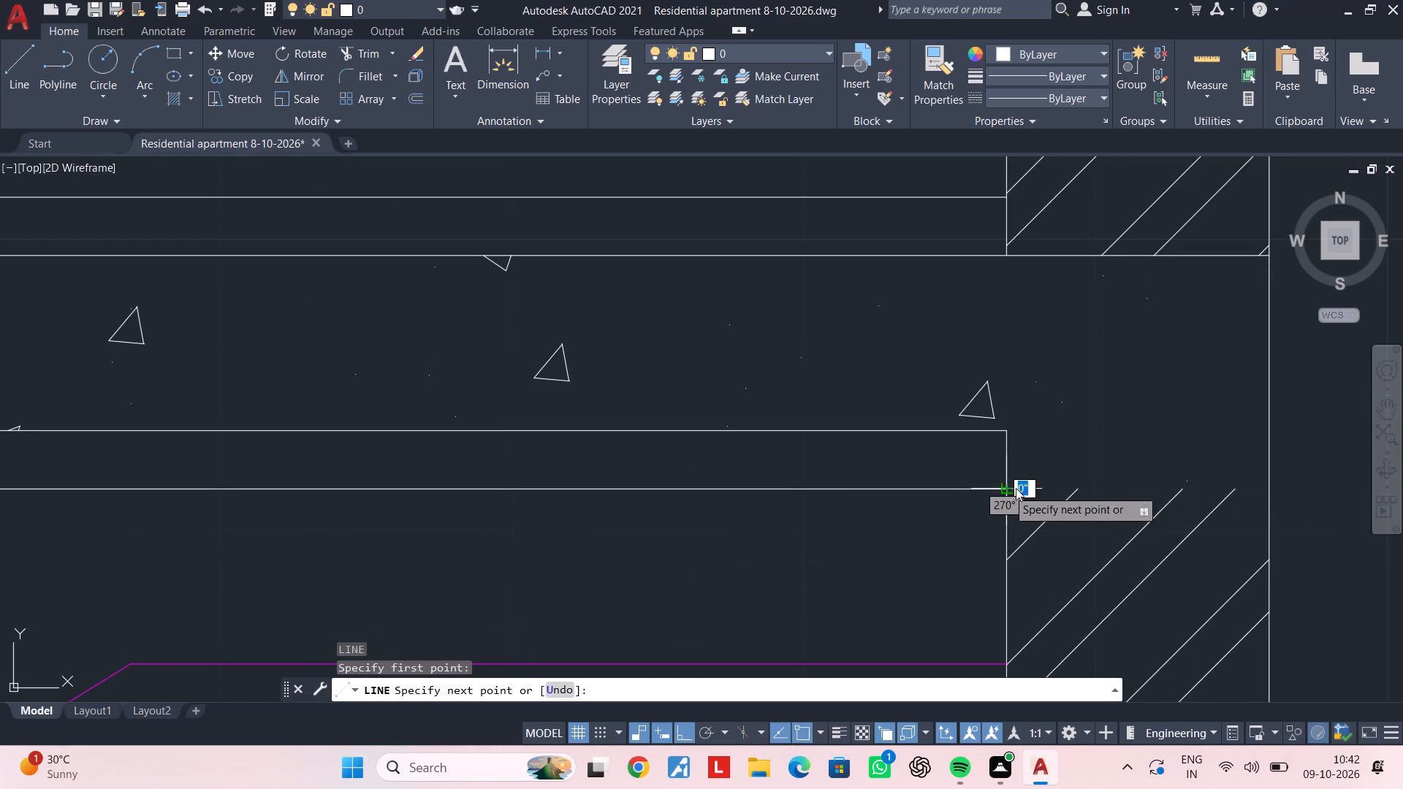
left_click(1274, 490)
key("Escape")
key("Escape")
key("Escape")
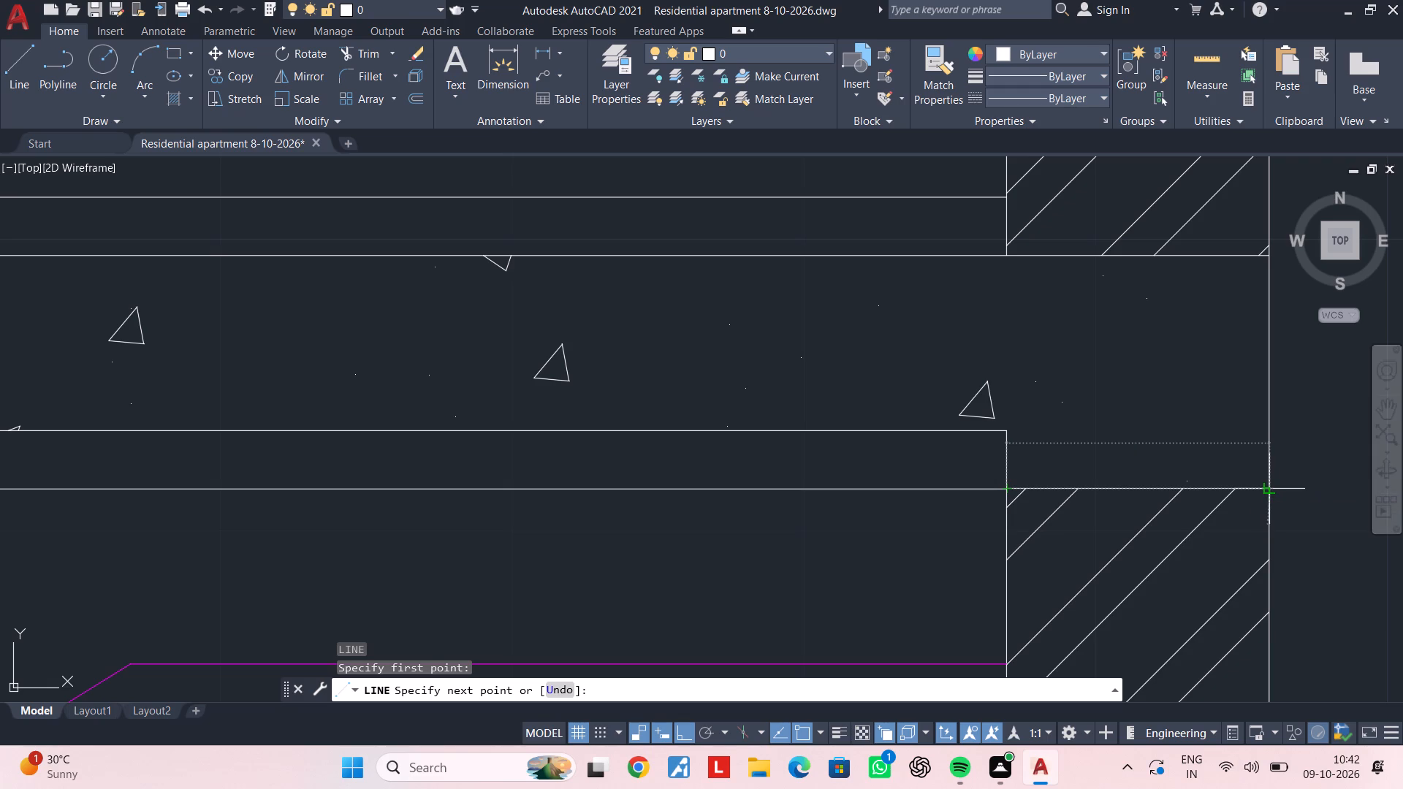
key("Escape")
Match the magenta properties to the line beneath the mid-landing slab, the short riser below it and the stair finish line above.
scroll(631, 487, "down", 3)
middle_click_drag(631, 487, 784, 476)
key("Escape")
key("Escape")
key("Escape")
key("Escape")
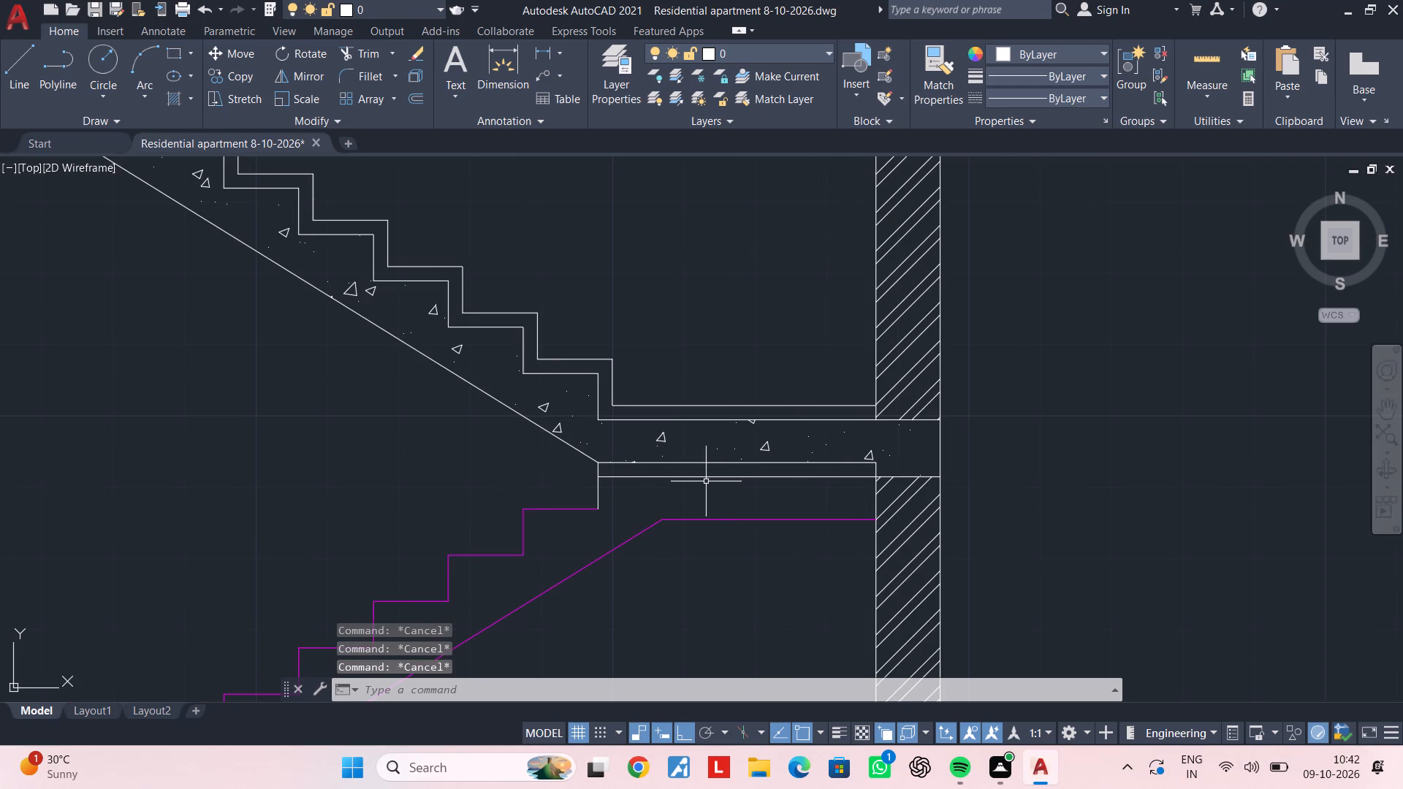
type("ma")
key("space")
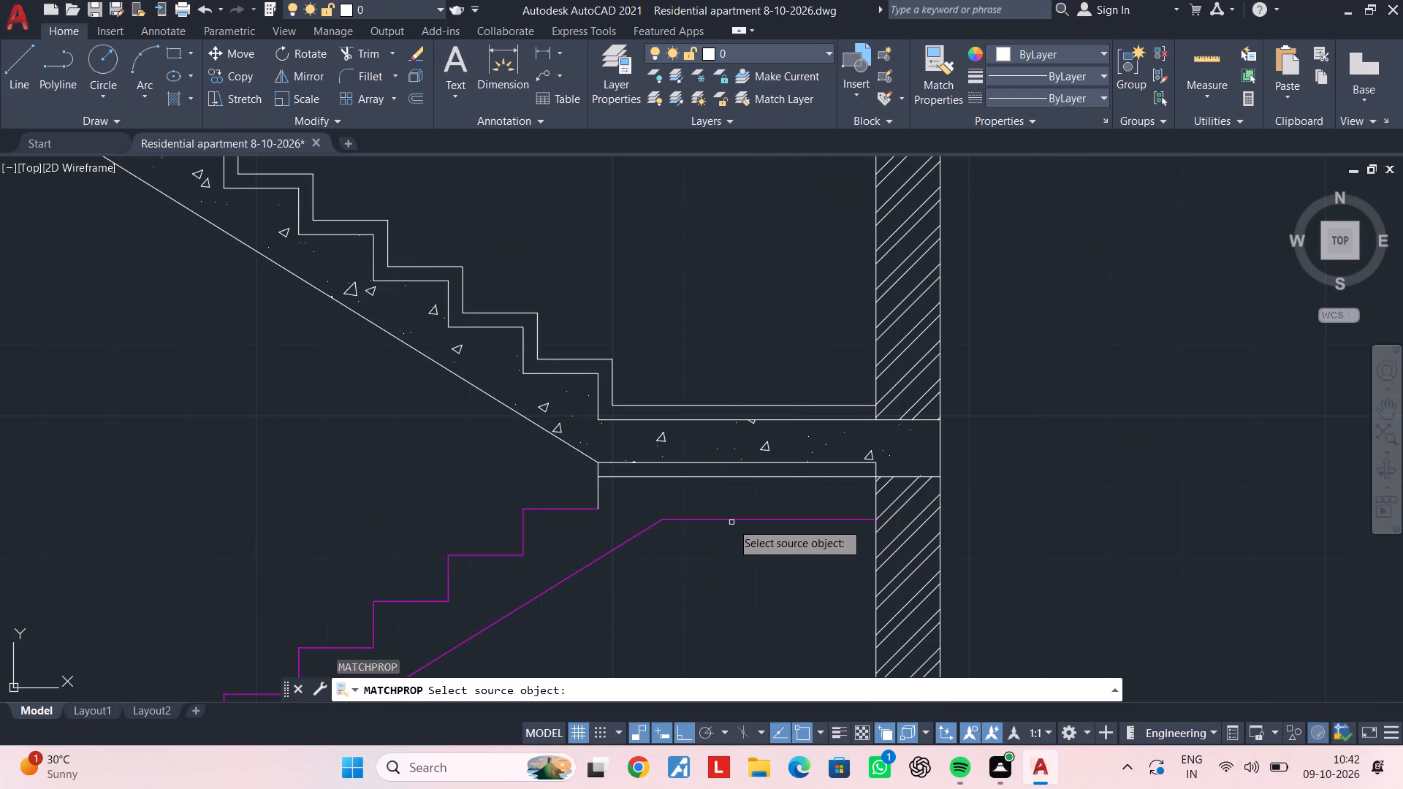
left_click(735, 519)
left_click(737, 478)
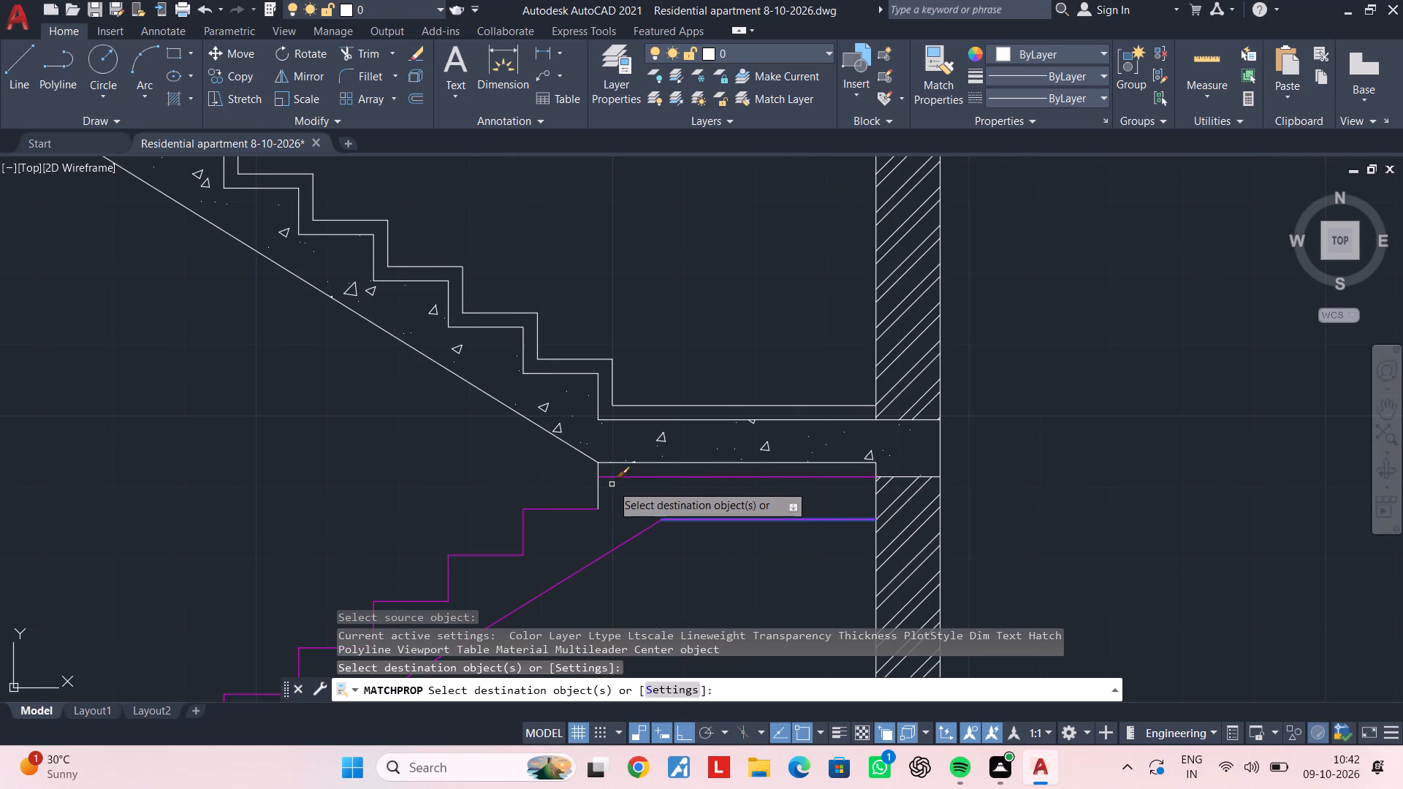
left_click(598, 492)
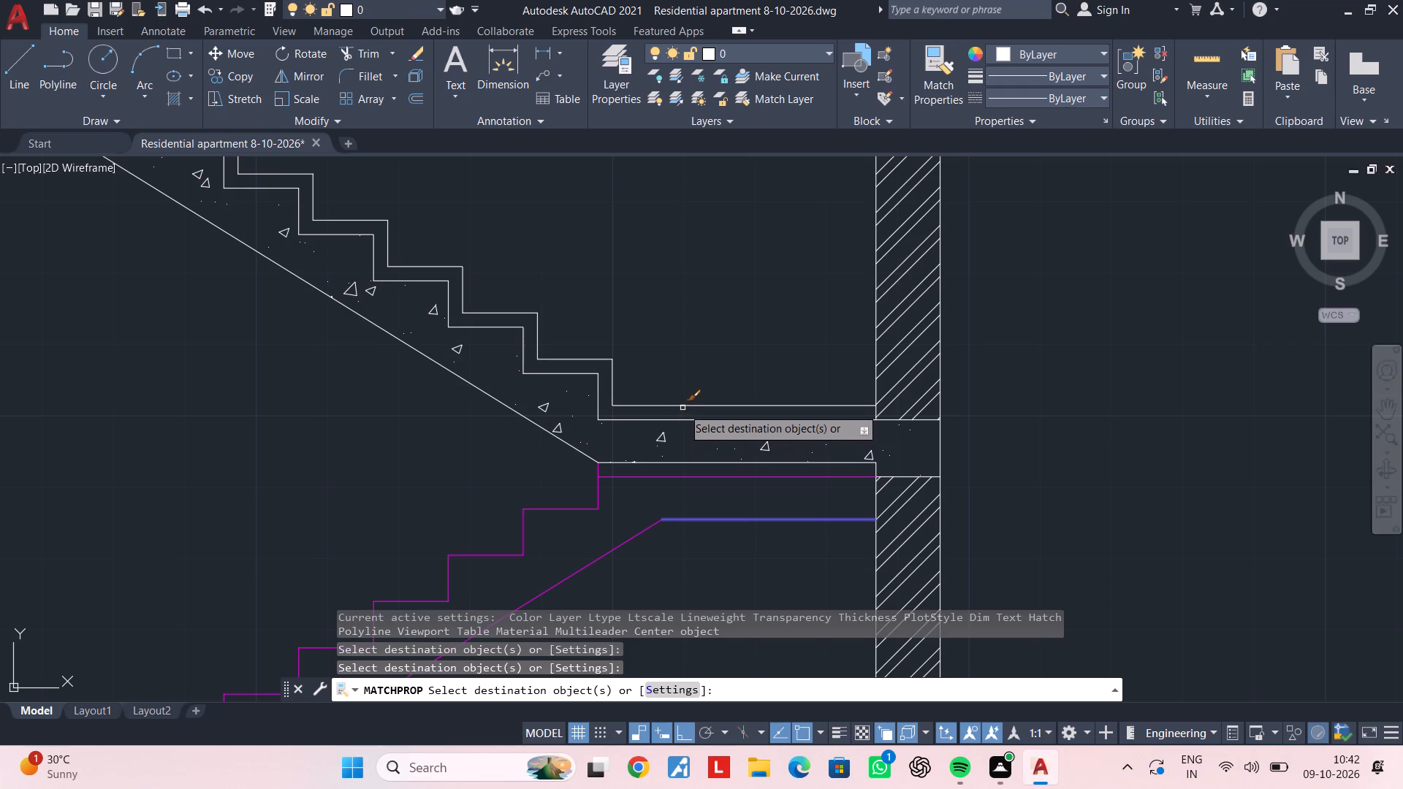
left_click(683, 407)
Match the magenta properties to the next floor's two step lines and riser, stair outline, sloped line and horizontal line below the landing.
scroll(688, 307, "down", 2)
middle_click_drag(688, 307, 770, 498)
middle_click_drag(636, 378, 639, 378)
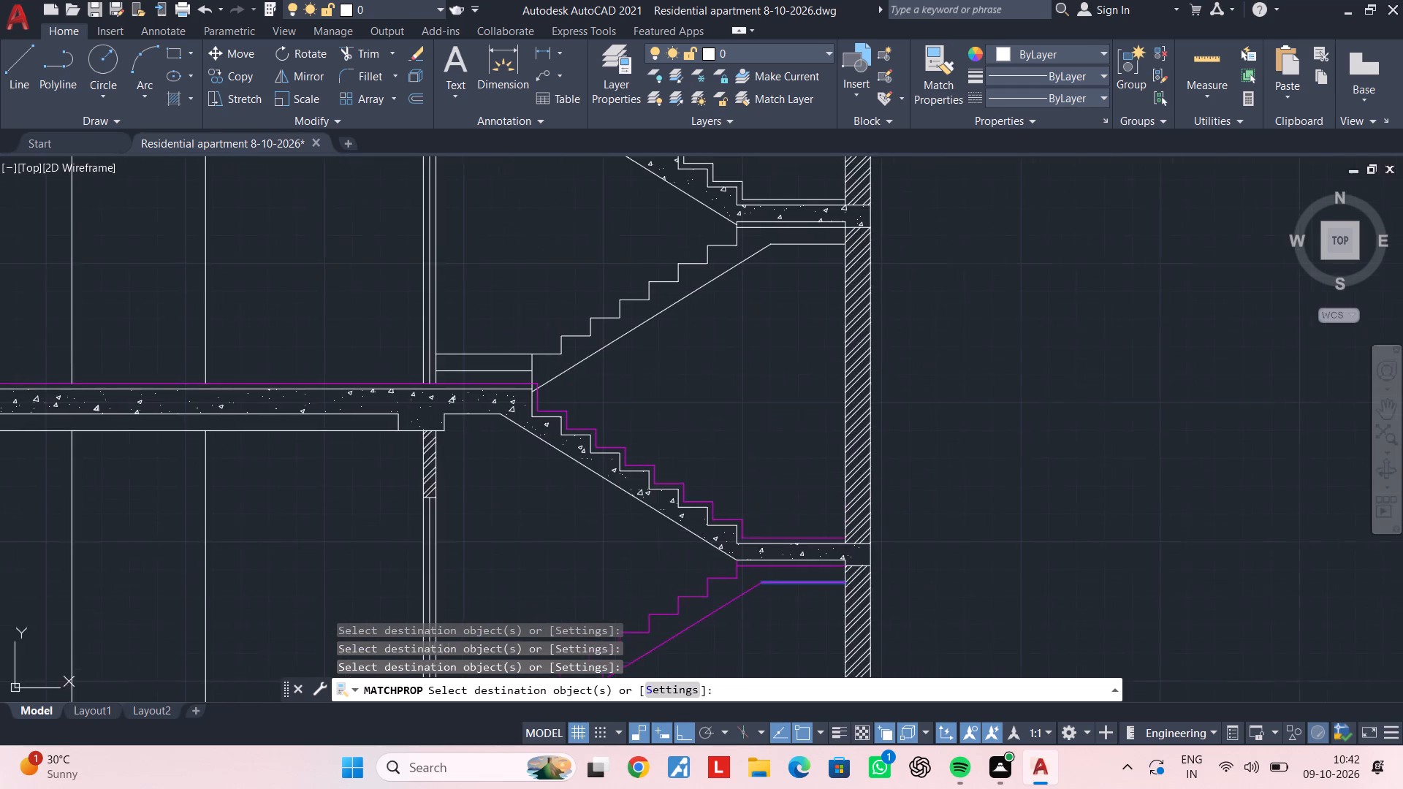
middle_click_drag(639, 378, 693, 427)
middle_click_drag(668, 438, 758, 466)
scroll(669, 448, "up", 2)
left_click(679, 448)
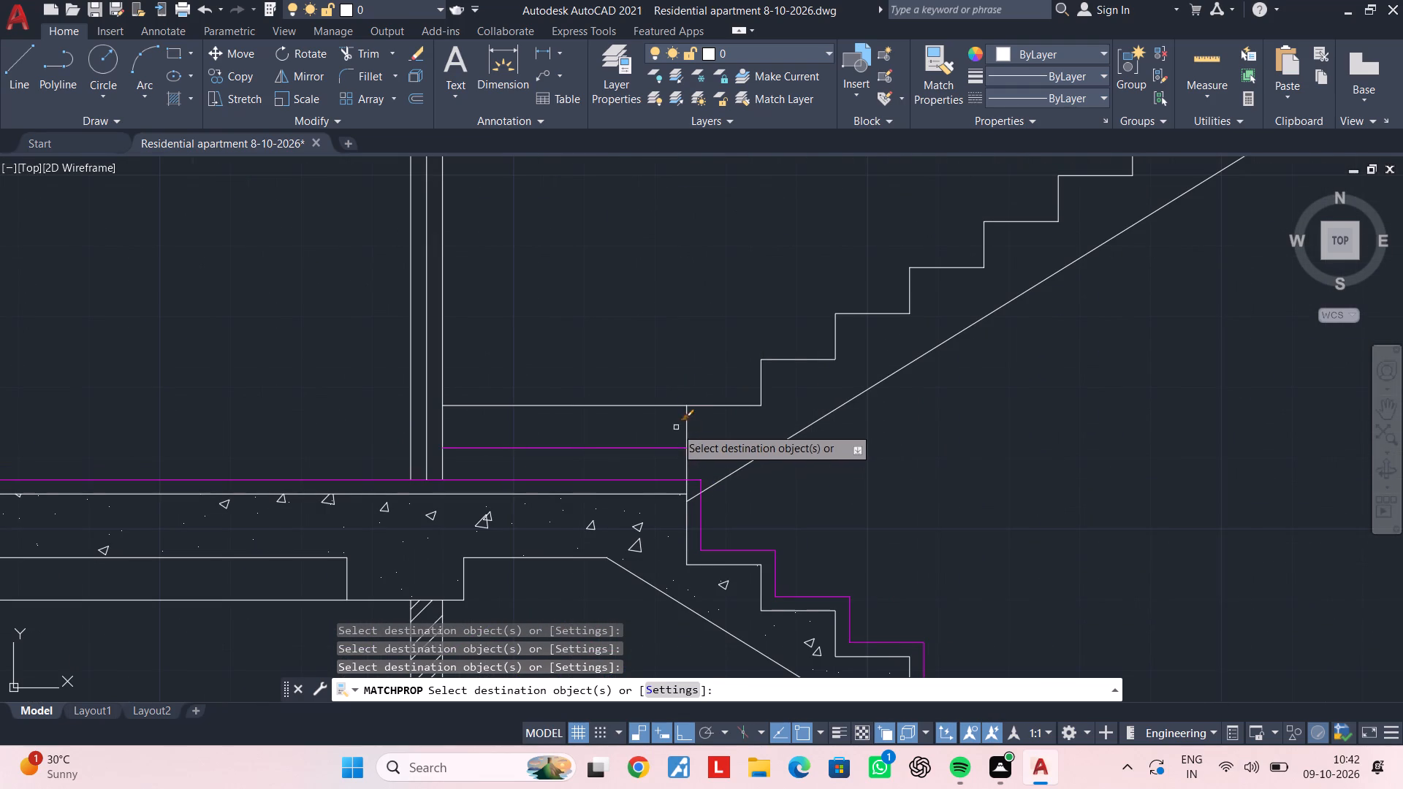
left_click(674, 406)
left_click(689, 419)
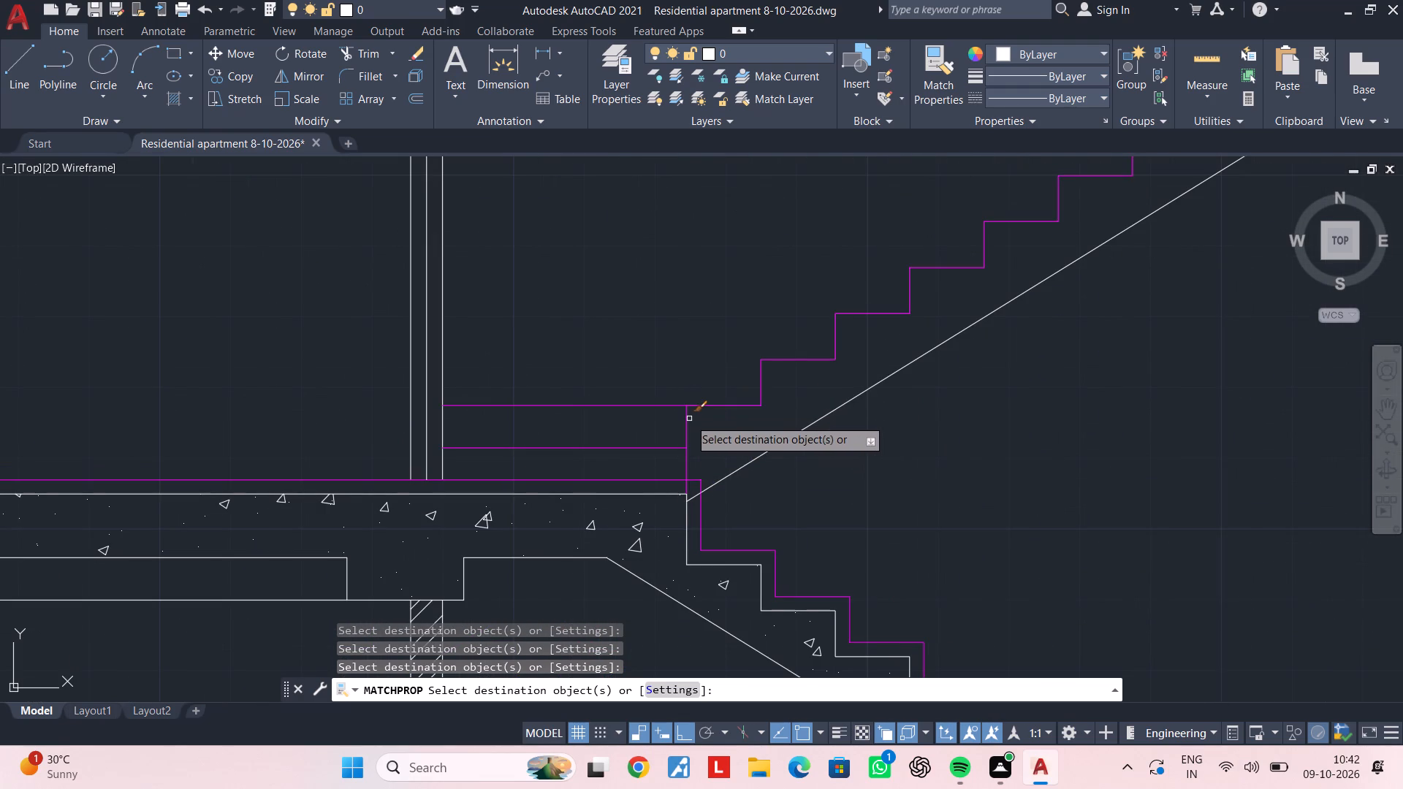
scroll(802, 413, "down", 2)
middle_click_drag(788, 426, 699, 498)
middle_click_drag(836, 396, 778, 446)
left_click(805, 452)
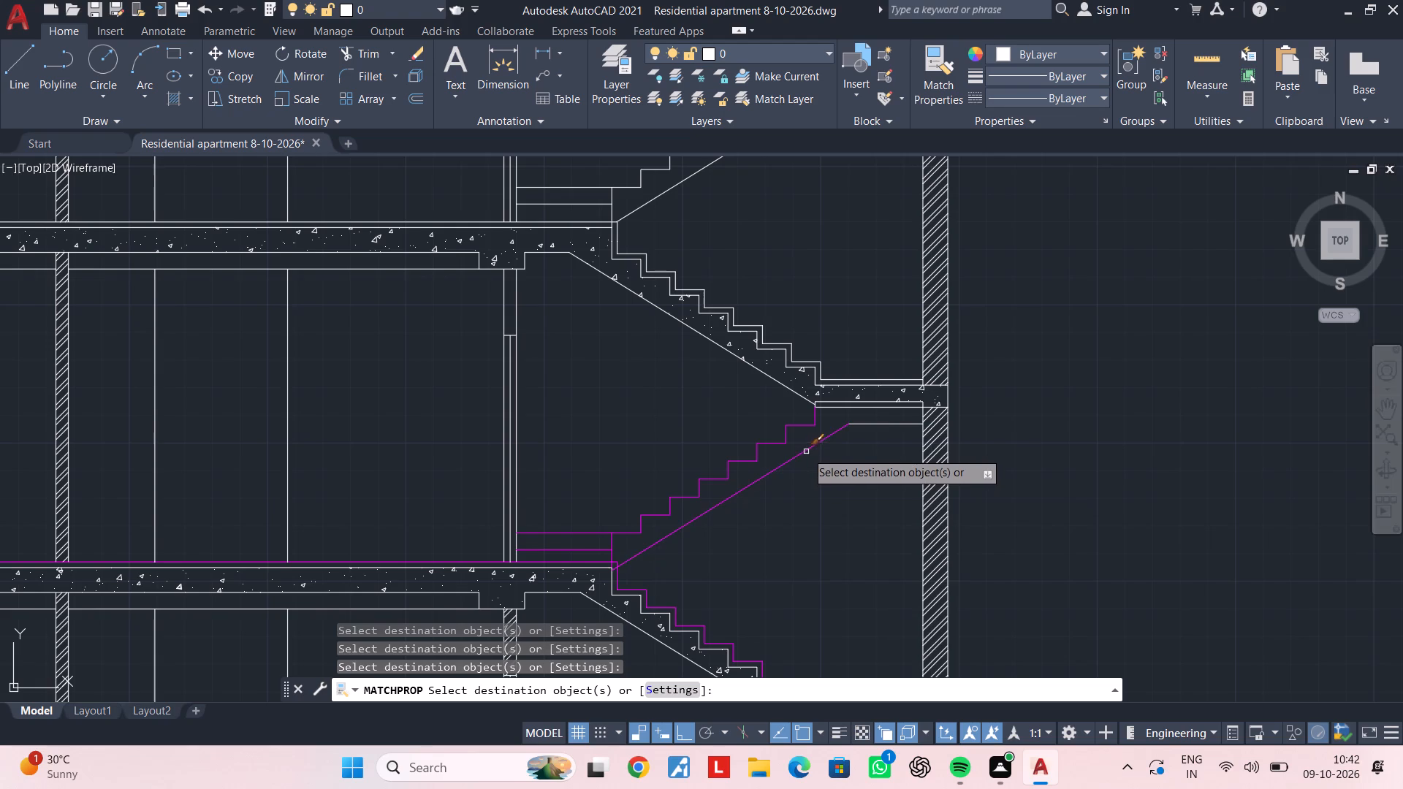
left_click(862, 423)
middle_click_drag(889, 441, 824, 558)
scroll(837, 513, "up", 2)
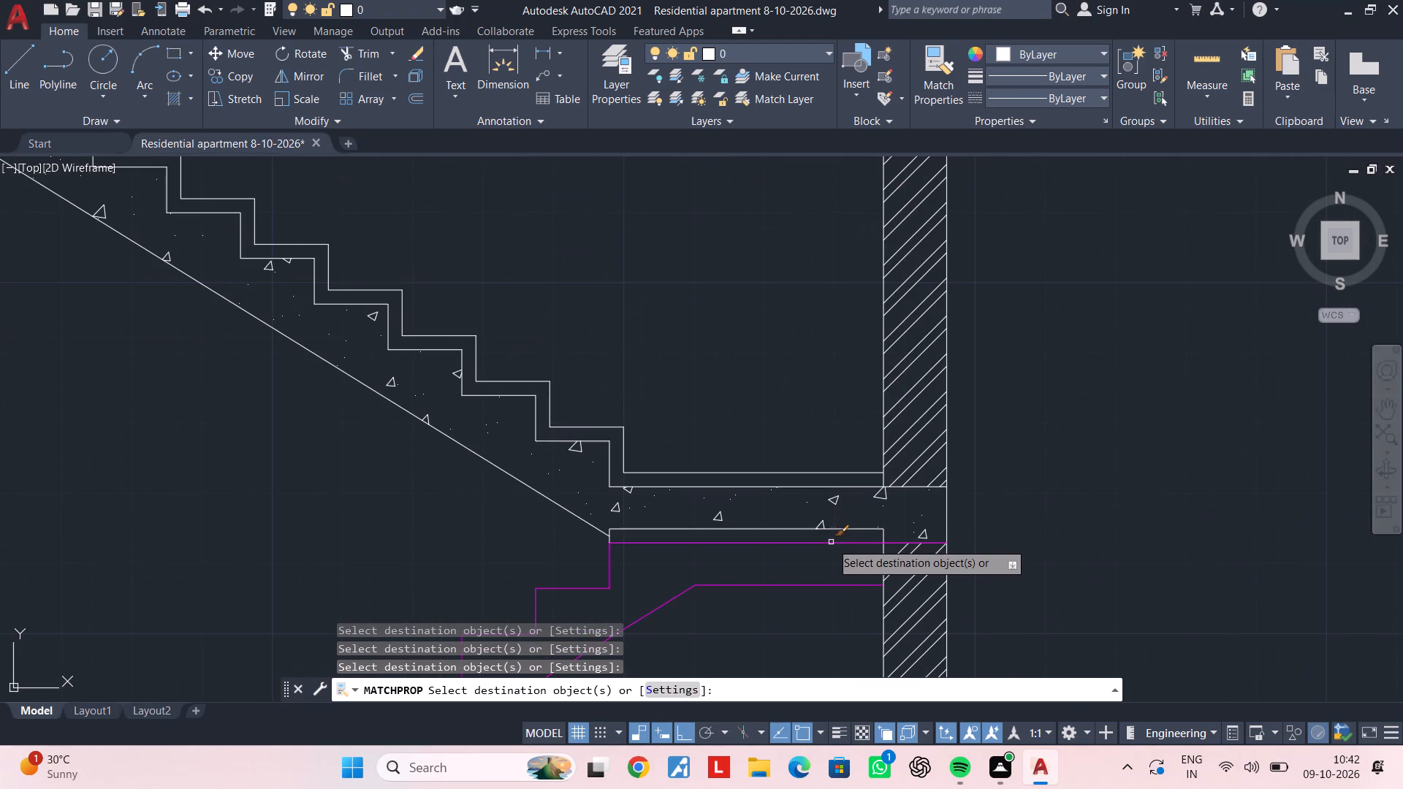
key("Escape")
key("Escape")
Trim the part of the horizontal line beneath the next floor's mid-landing slab that crosses the hatched outer wall.
middle_click_drag(857, 547, 716, 497)
key("Escape")
scroll(799, 495, "up", 2)
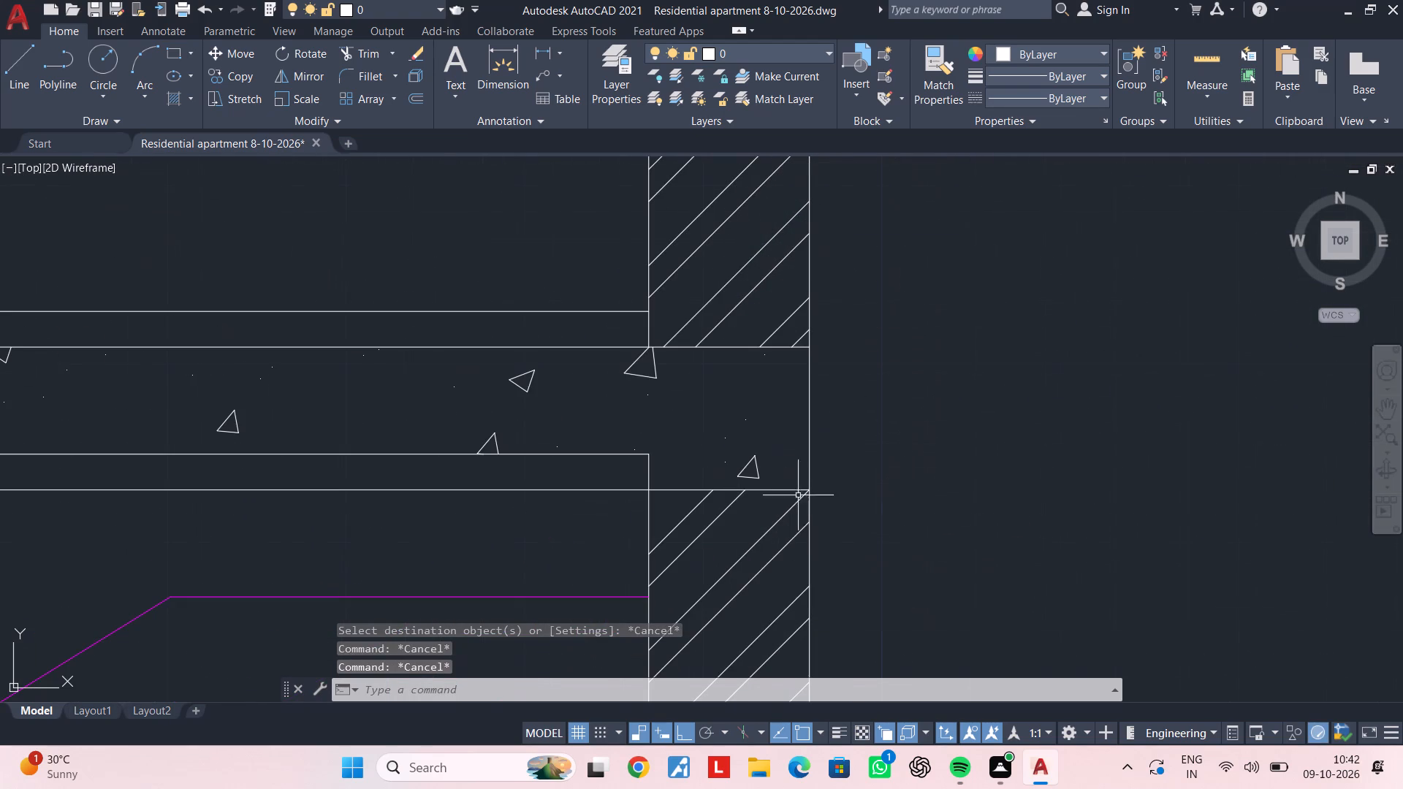
type("tr")
key("space")
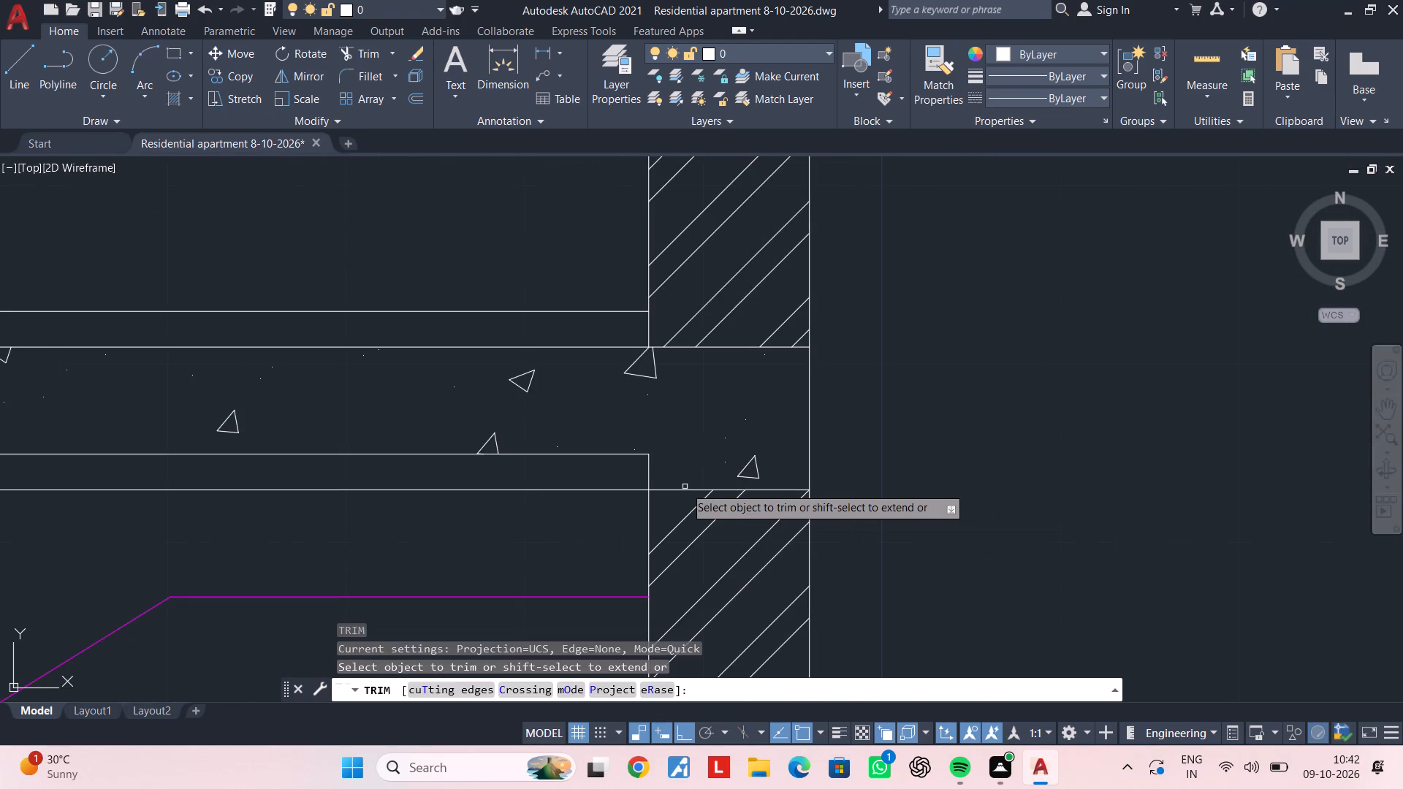
left_click(685, 489)
key("Escape")
key("Escape")
Draw a 9" horizontal line across the outer wall's thickness at the top of the hatched wall below this mid-landing.
type("l")
key("space")
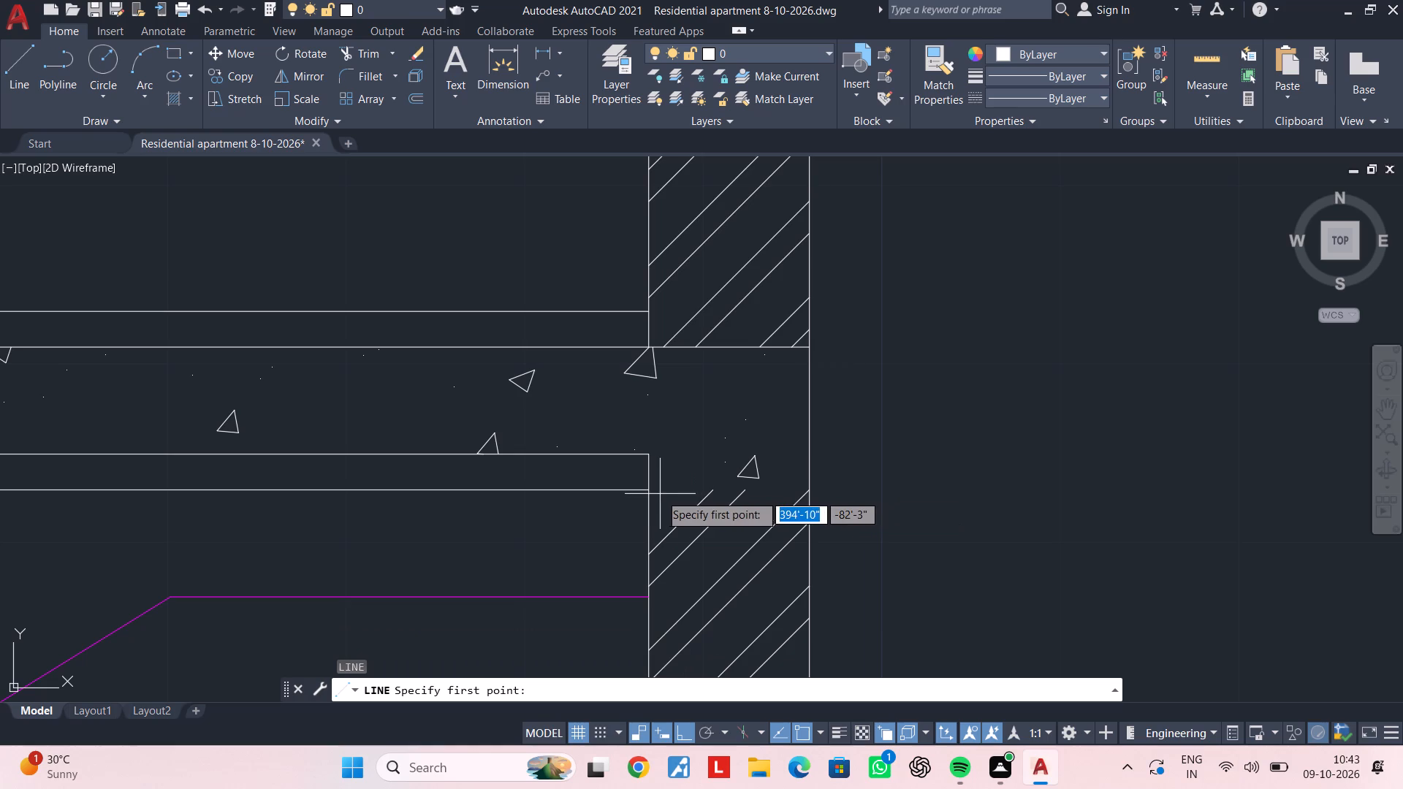
left_click(648, 487)
left_click(807, 494)
key("Escape")
key("Escape")
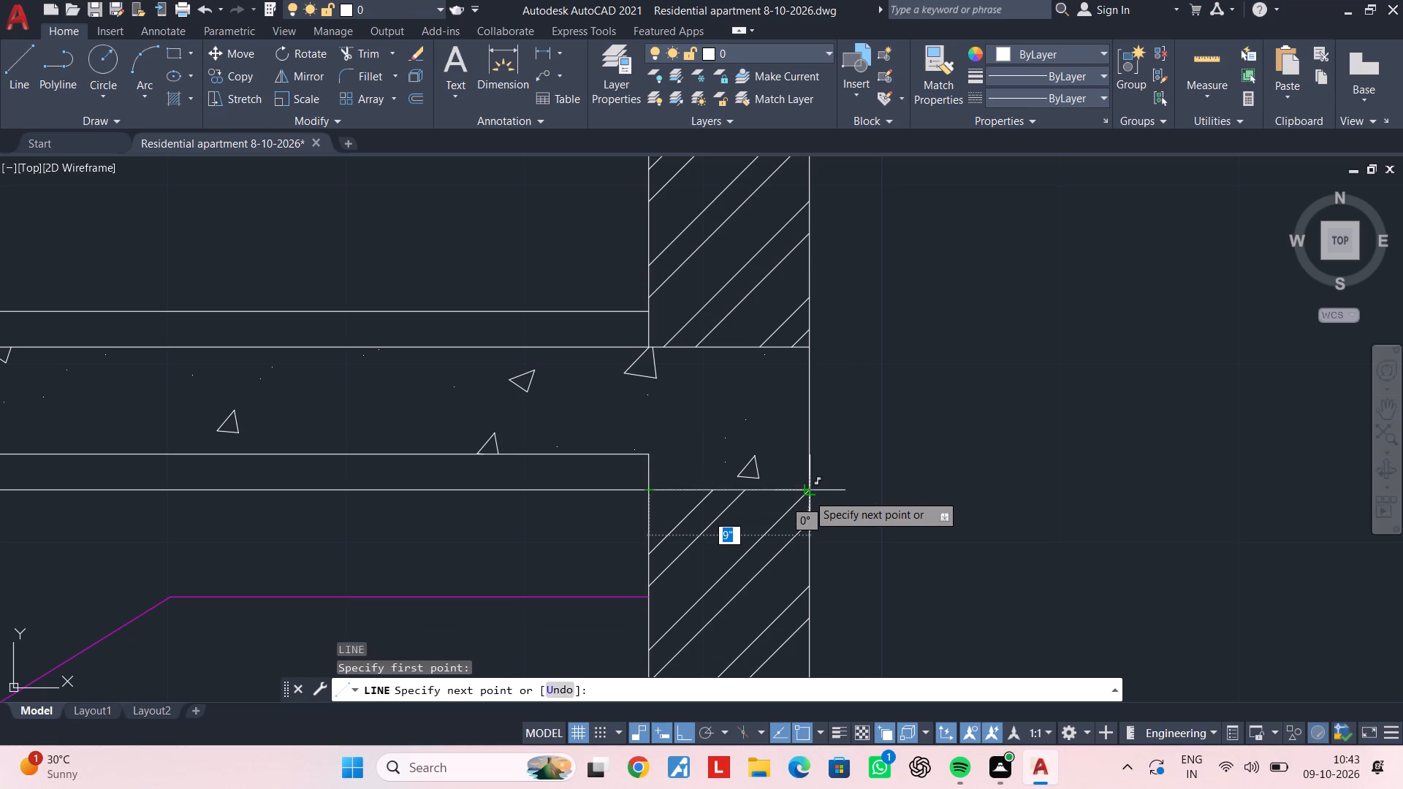
key("Escape")
key("Escape")
key("Escape")
Match the magenta properties to the line beneath the mid-landing slab and the stair finish line of the flight above.
scroll(612, 464, "down", 2)
middle_click_drag(612, 464, 663, 559)
key("Escape")
middle_click_drag(576, 563, 731, 517)
key("Escape")
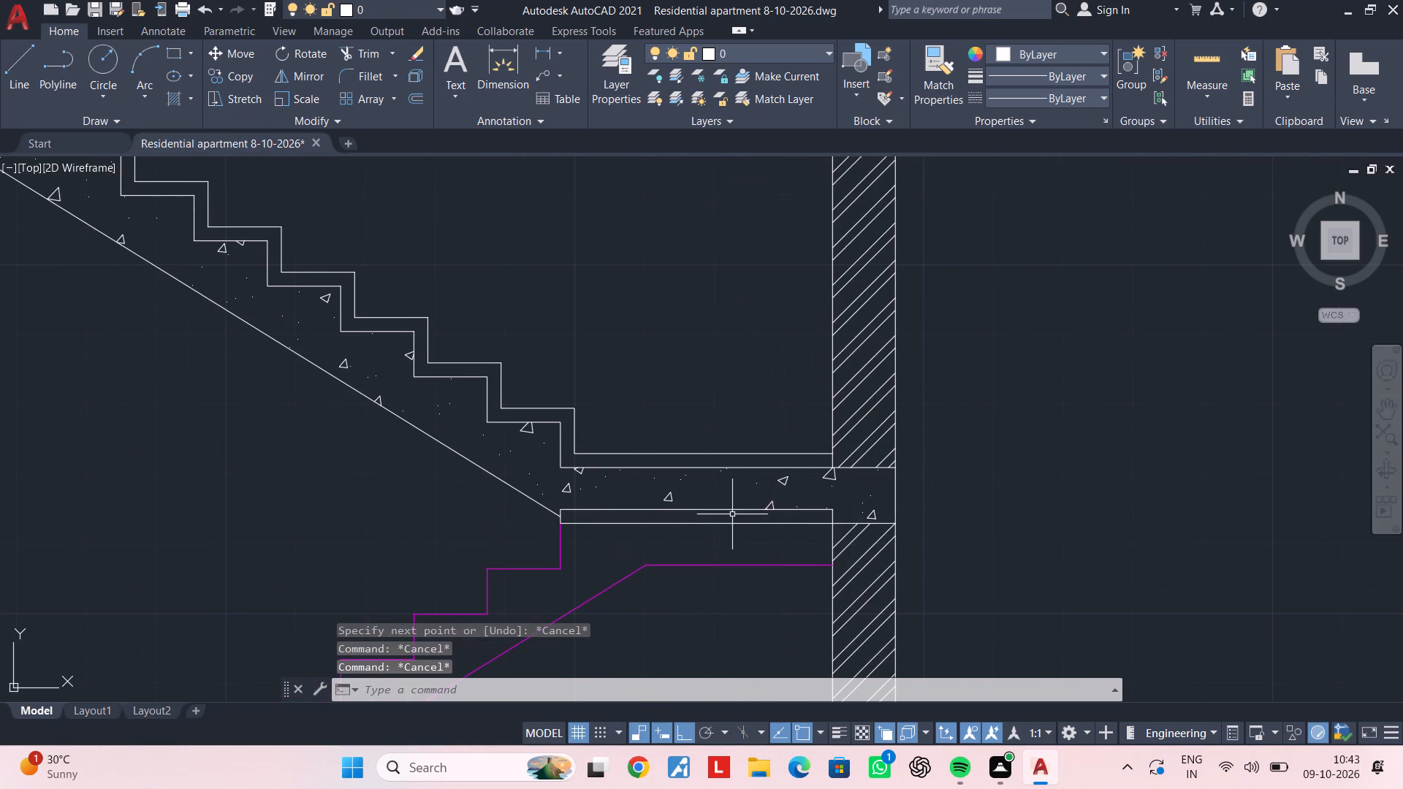
key("m")
type("a")
key("space")
left_click(736, 563)
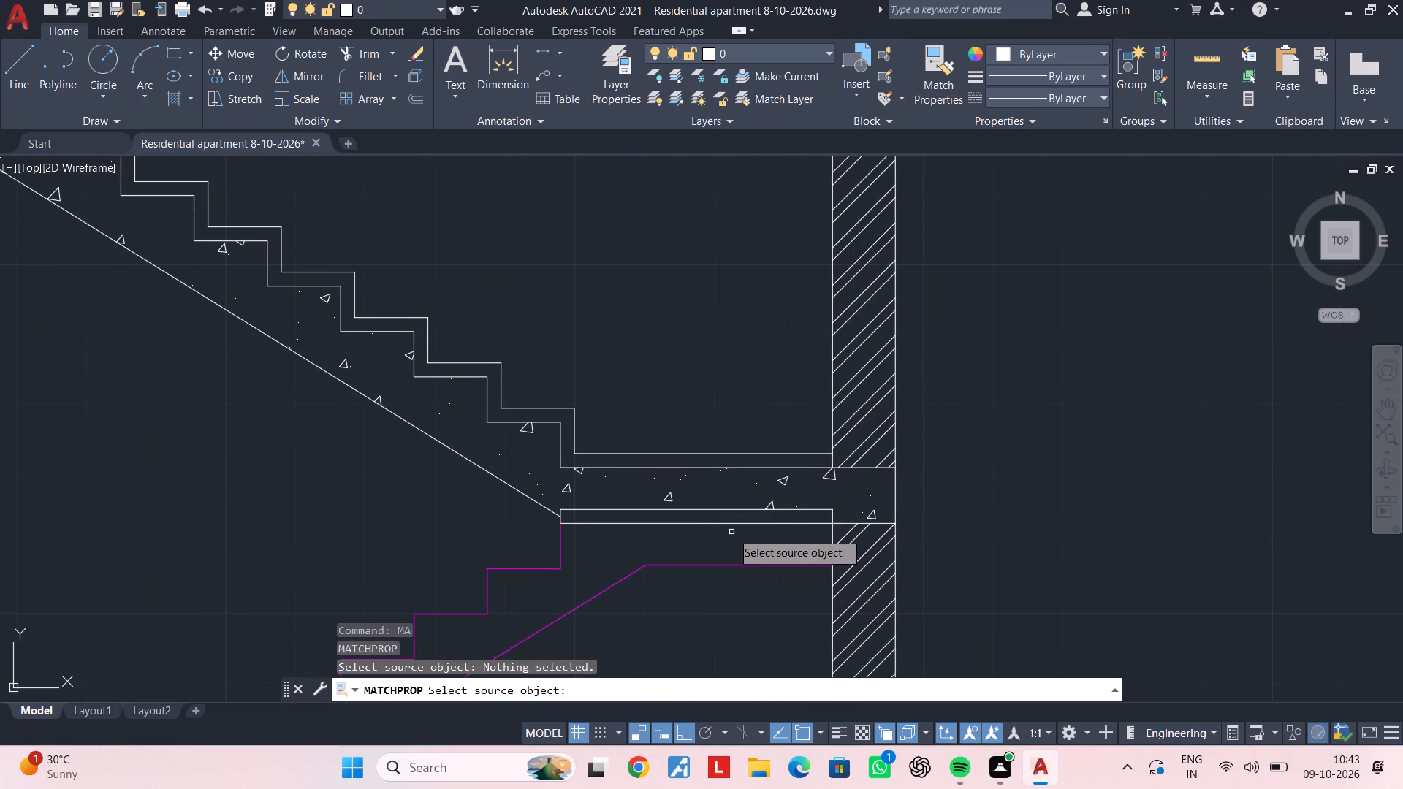
left_click(737, 566)
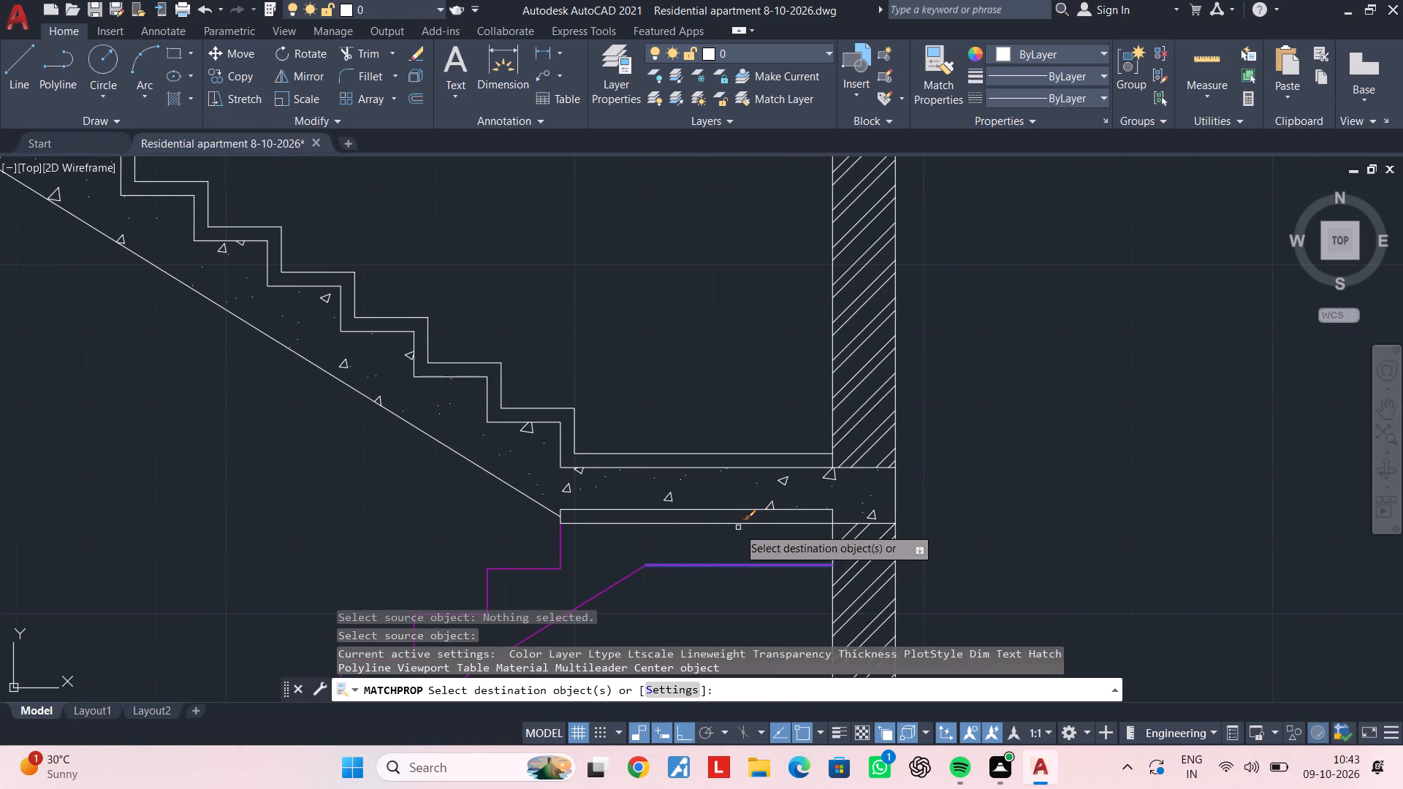
left_click(738, 525)
scroll(636, 534, "down", 1)
middle_click_drag(642, 536, 820, 609)
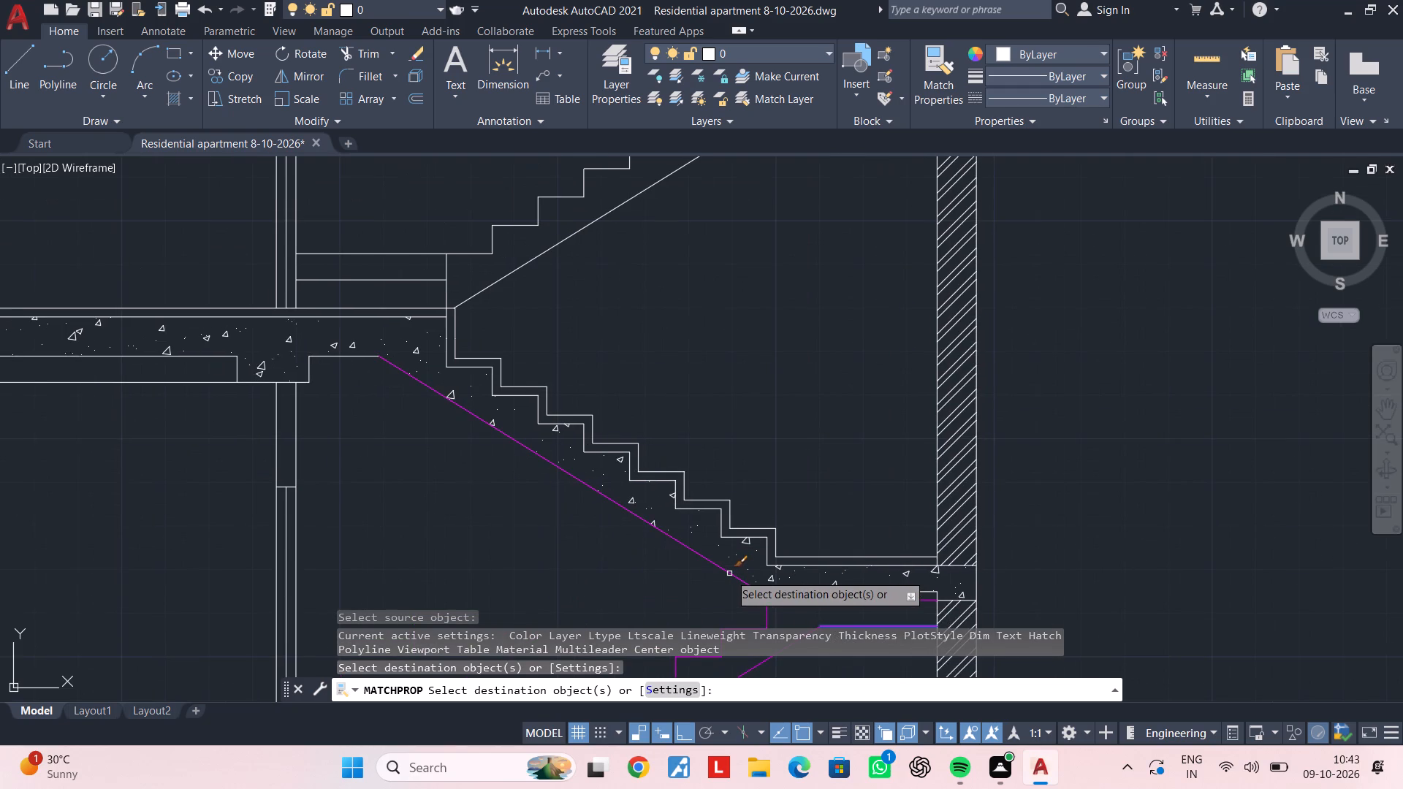
middle_click_drag(622, 576, 828, 615)
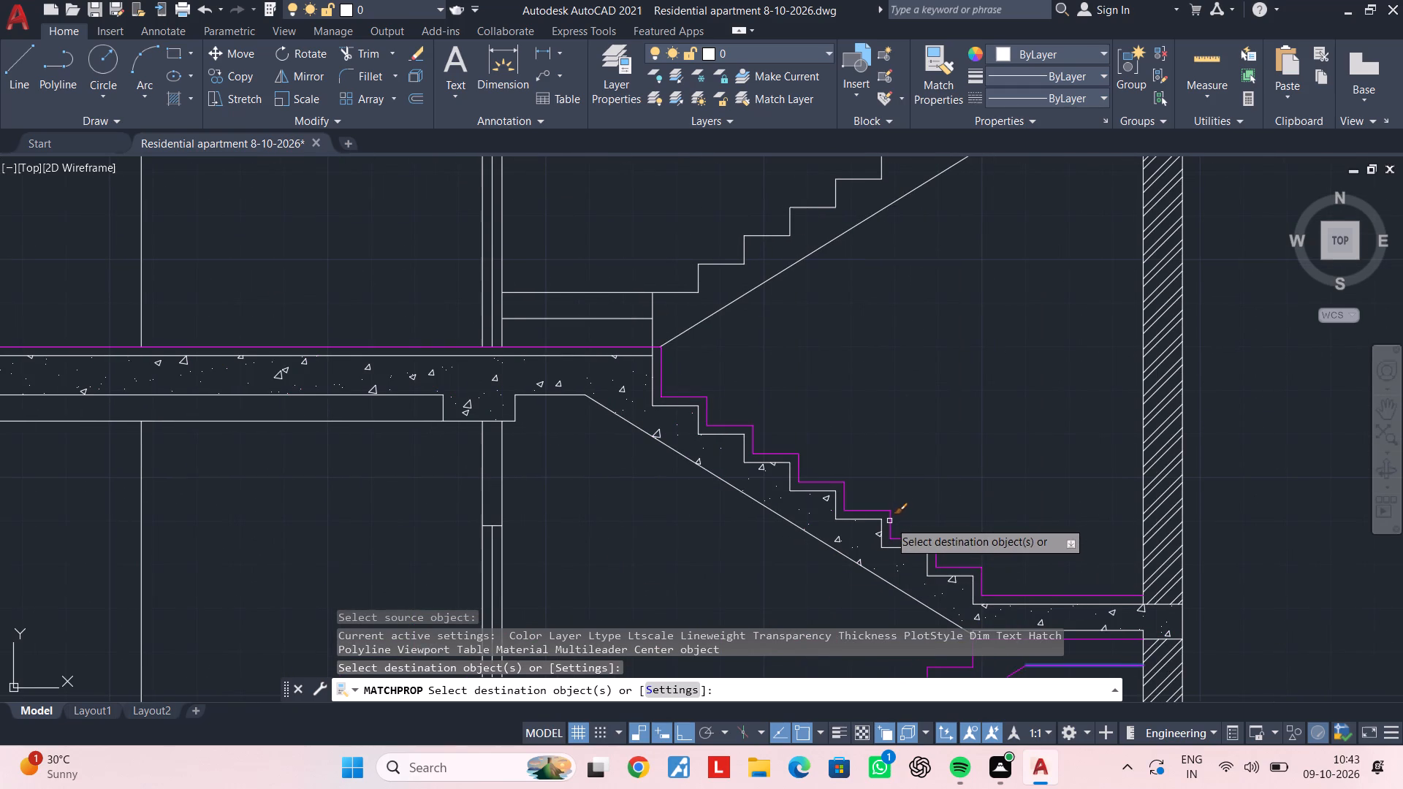
left_click(889, 521)
Match the magenta properties to the next floor's sloped line, first riser, two step lines and stepped stair outline.
scroll(874, 383, "down", 1)
middle_click_drag(874, 383, 889, 530)
scroll(772, 496, "up", 2)
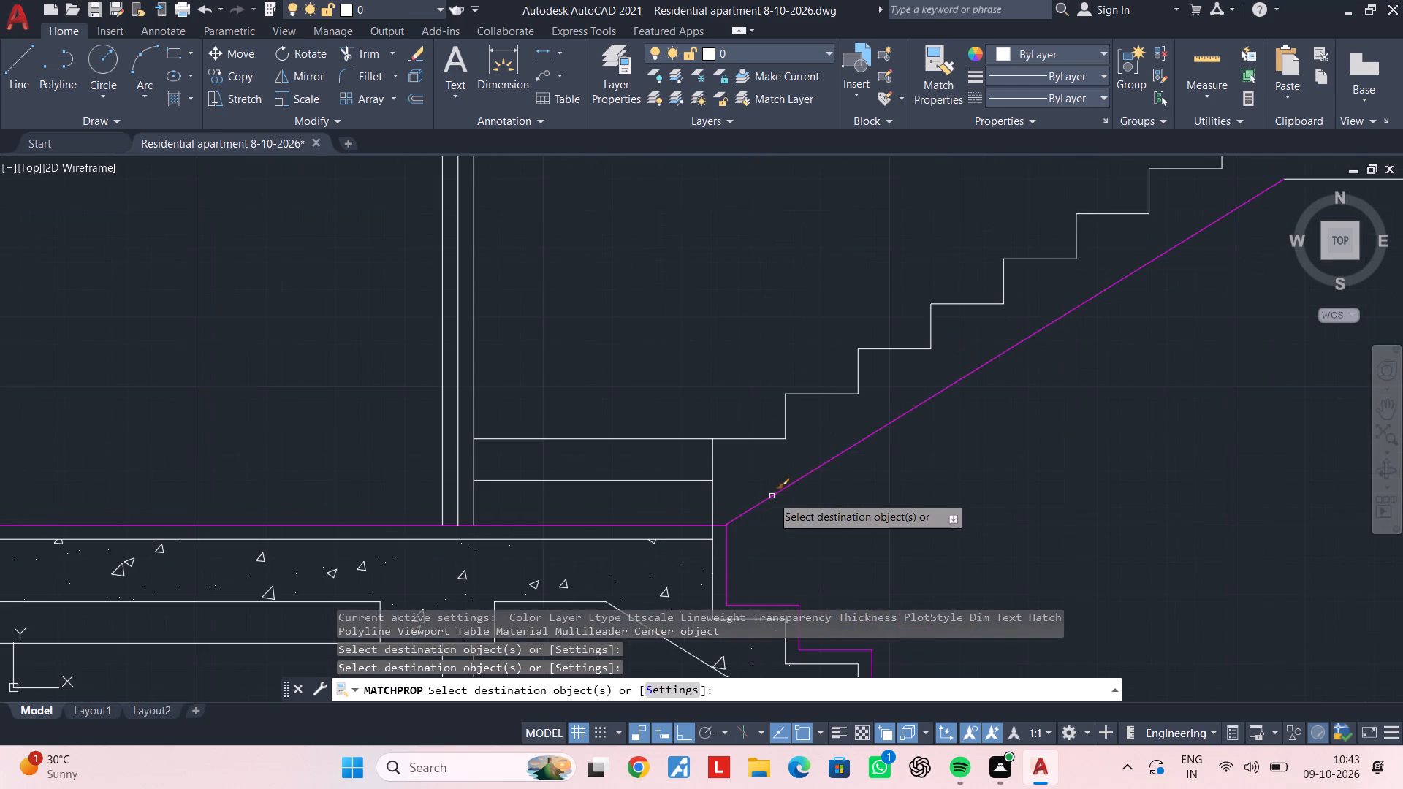
left_click(772, 496)
left_click(715, 493)
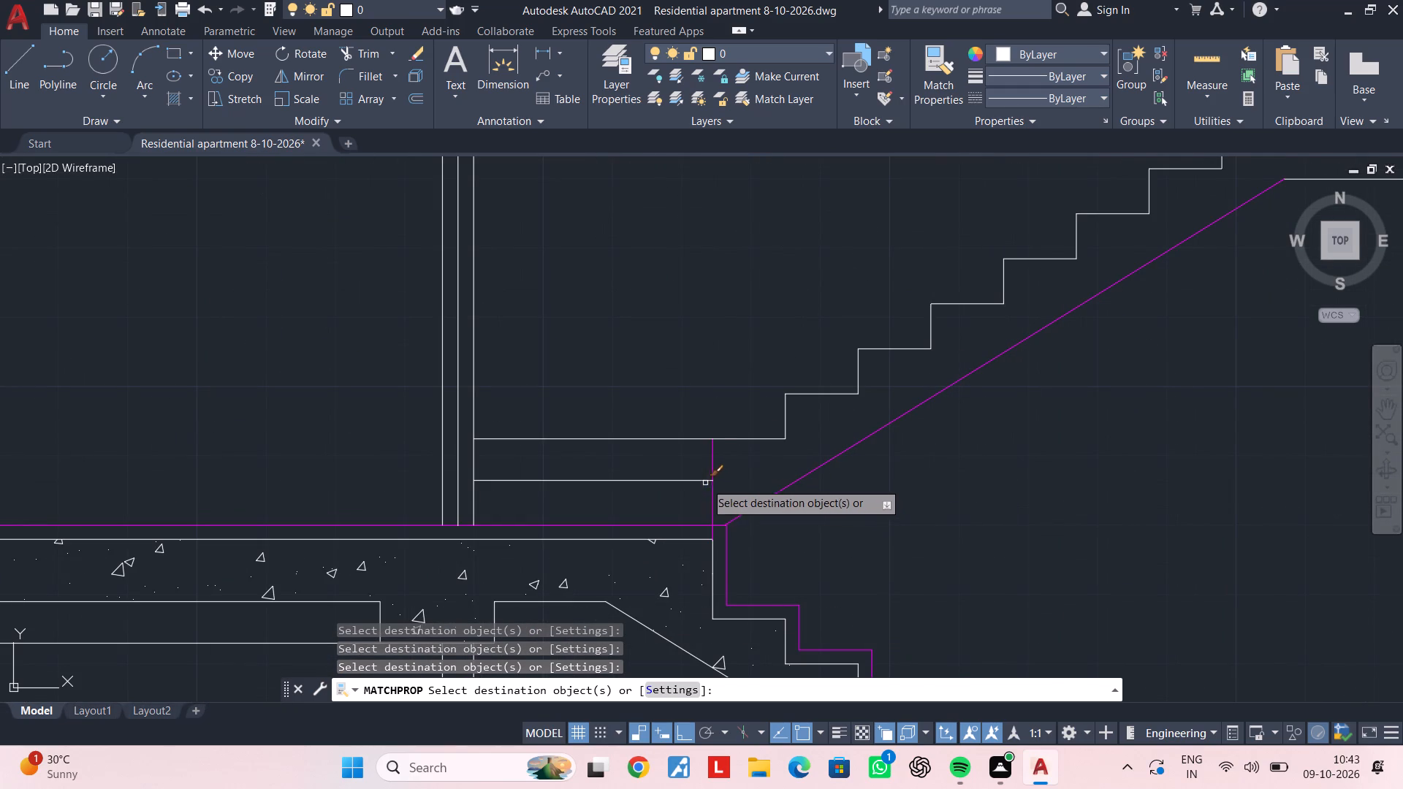
left_click(696, 482)
left_click(690, 436)
left_click(758, 438)
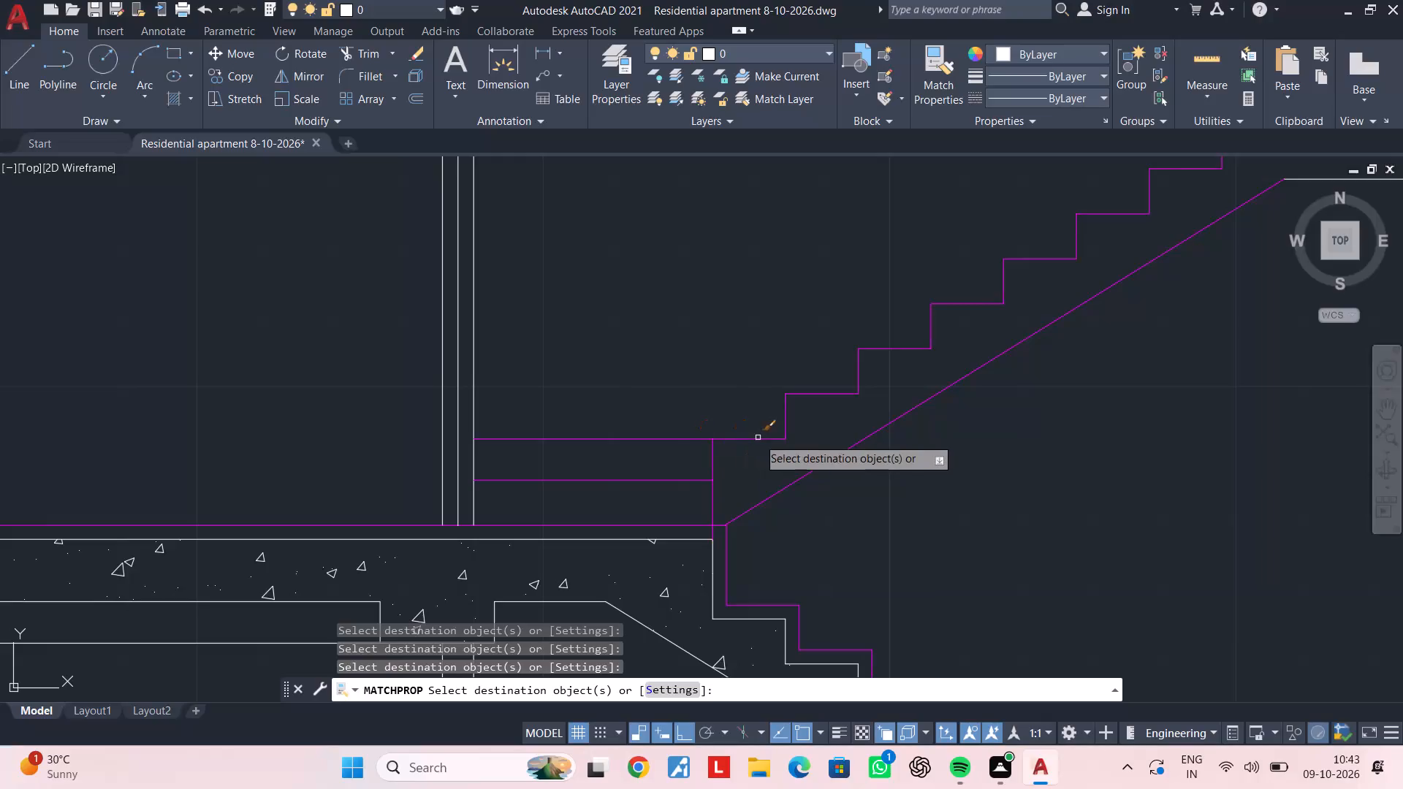
Match the magenta properties to the horizontal line below this floor's mid-landing and the line directly beneath its slab.
scroll(876, 442, "down", 2)
middle_click_drag(881, 449, 683, 546)
middle_click_drag(845, 471, 761, 567)
scroll(783, 528, "up", 2)
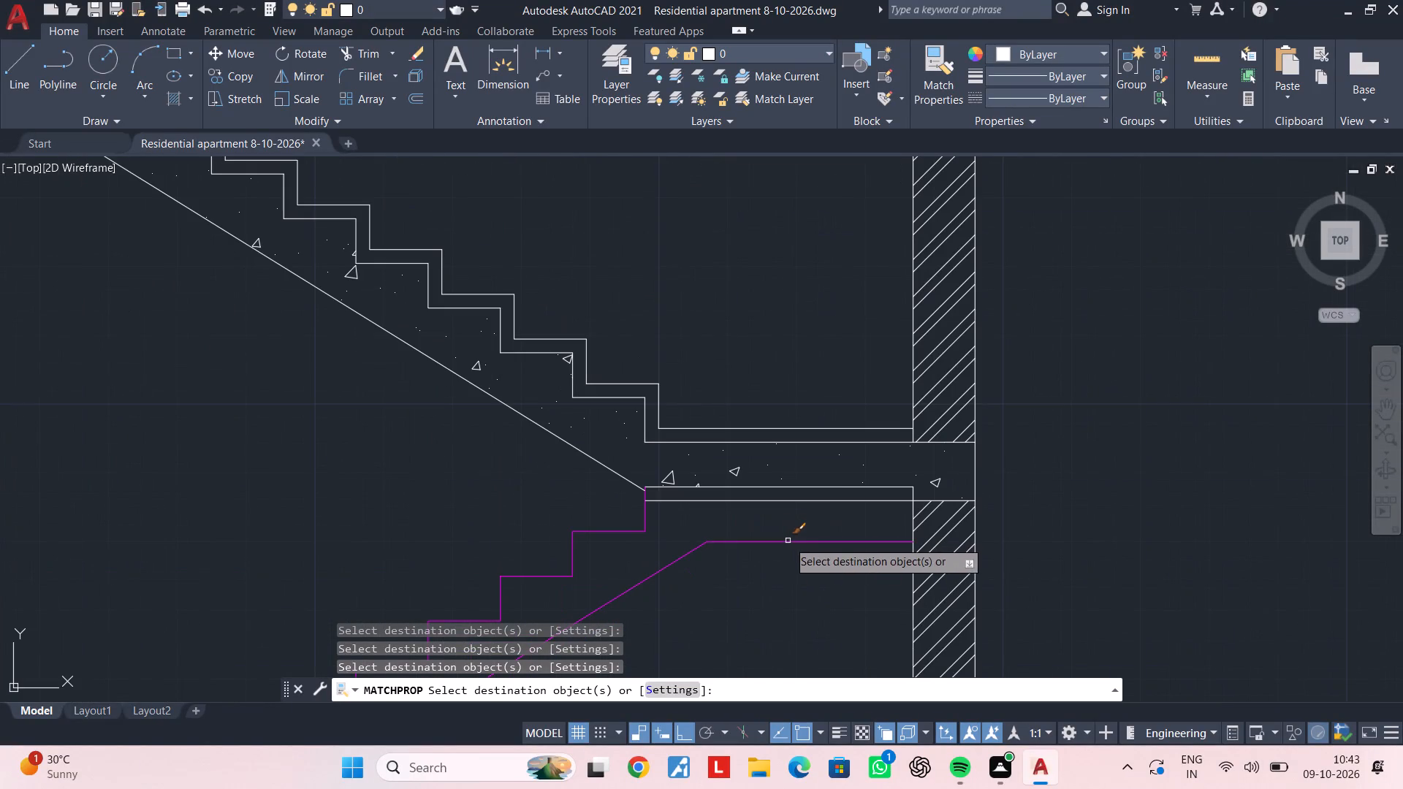
left_click(788, 541)
left_click(807, 498)
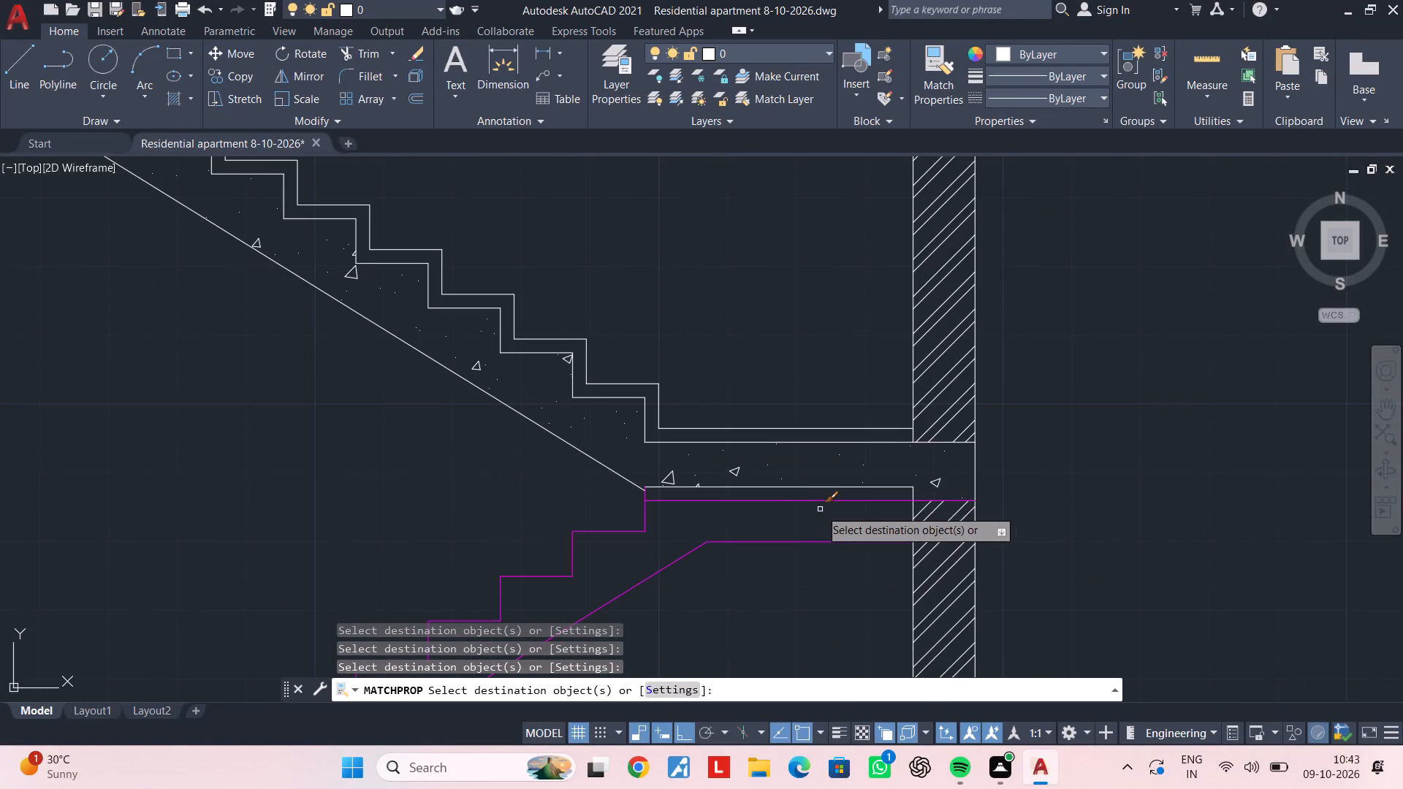
middle_click_drag(820, 509, 695, 535)
key("Escape")
key("Escape")
key("Escape")
Trim the part of the magenta line beneath the mid-landing slab that crosses the hatched outer wall.
key("t")
key("r")
key("space")
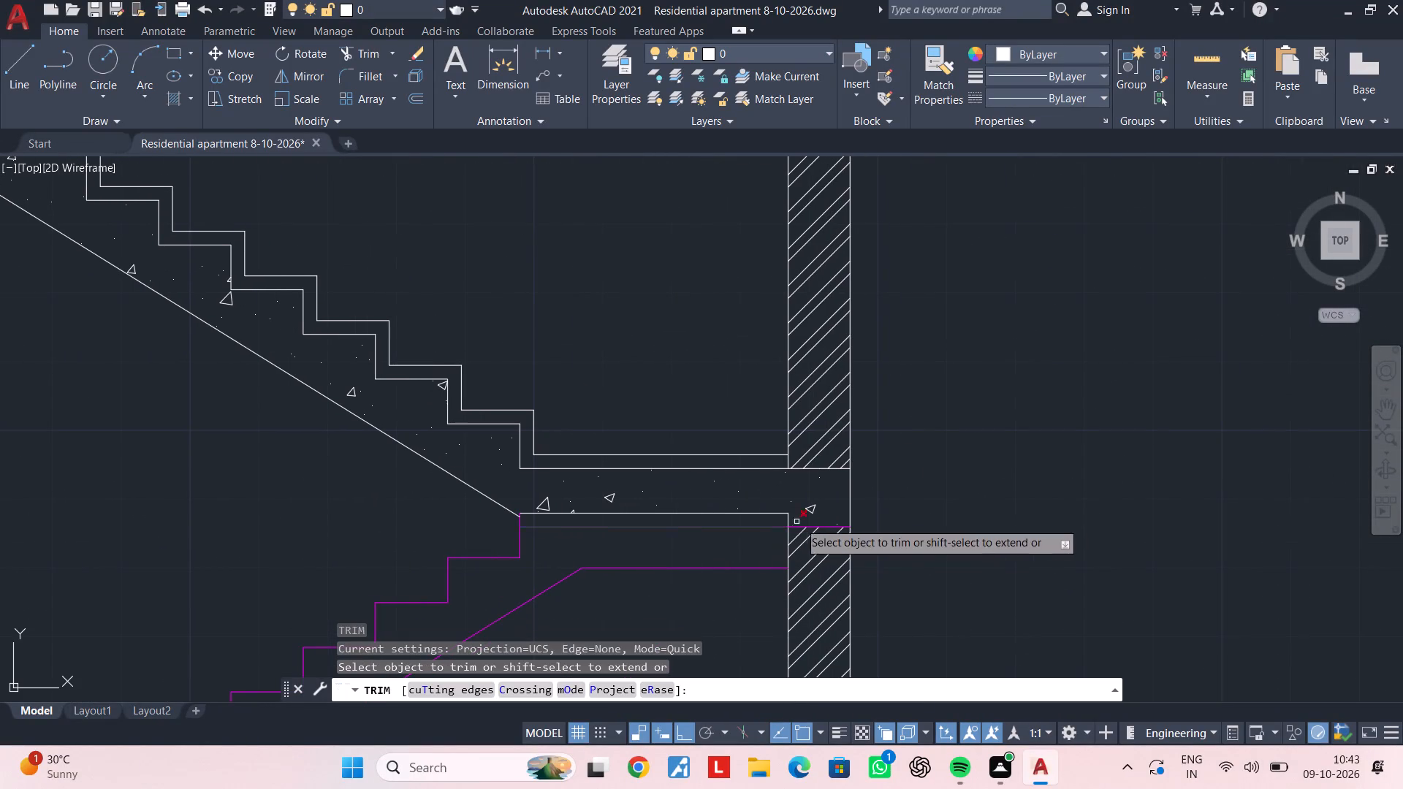
scroll(818, 518, "up", 2)
left_click(750, 541)
key("Escape")
key("Escape")
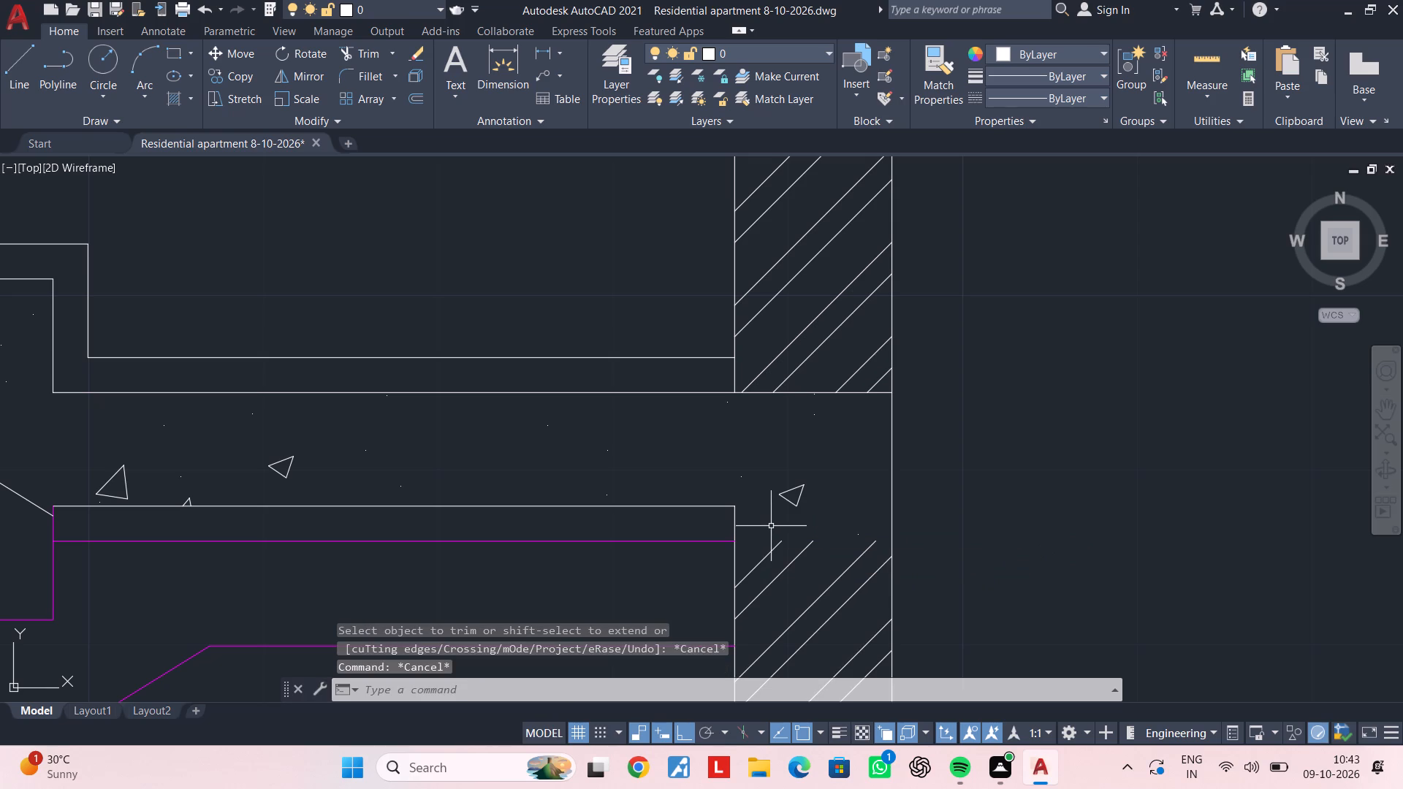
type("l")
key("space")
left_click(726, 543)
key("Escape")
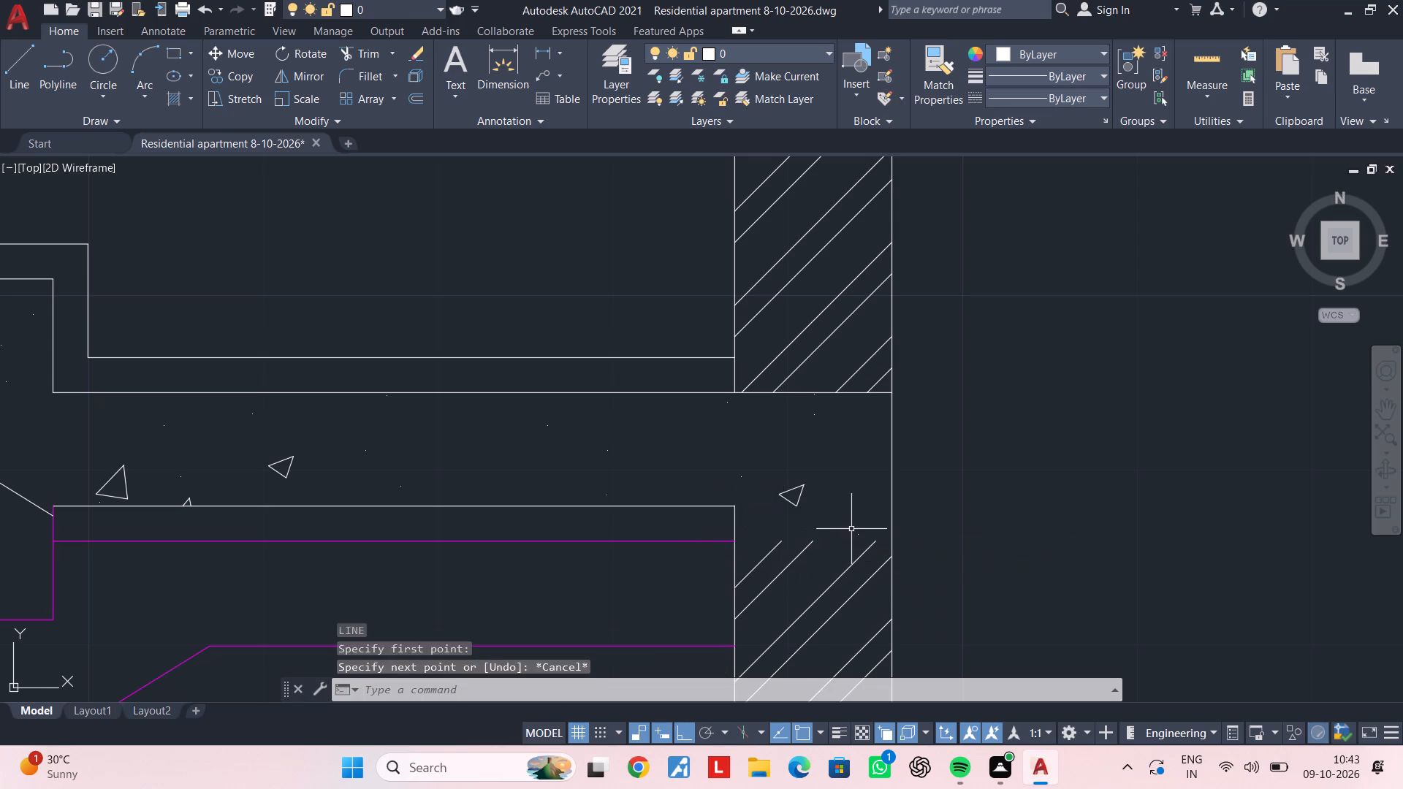
Draw a horizontal line across the outer wall's thickness at the top of the hatched wall below this mid-landing.
key("space")
left_click(738, 542)
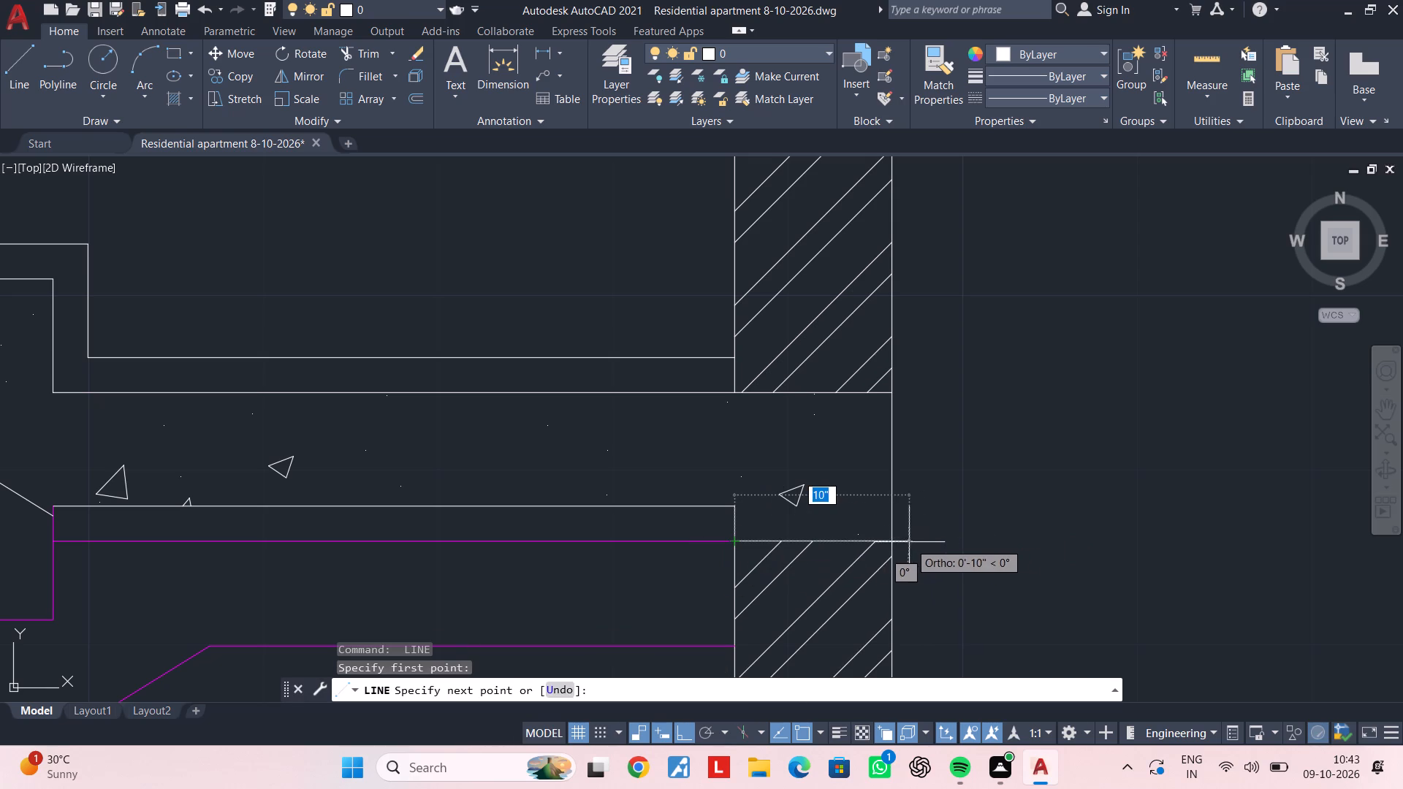
left_click(894, 540)
key("Escape")
key("Escape")
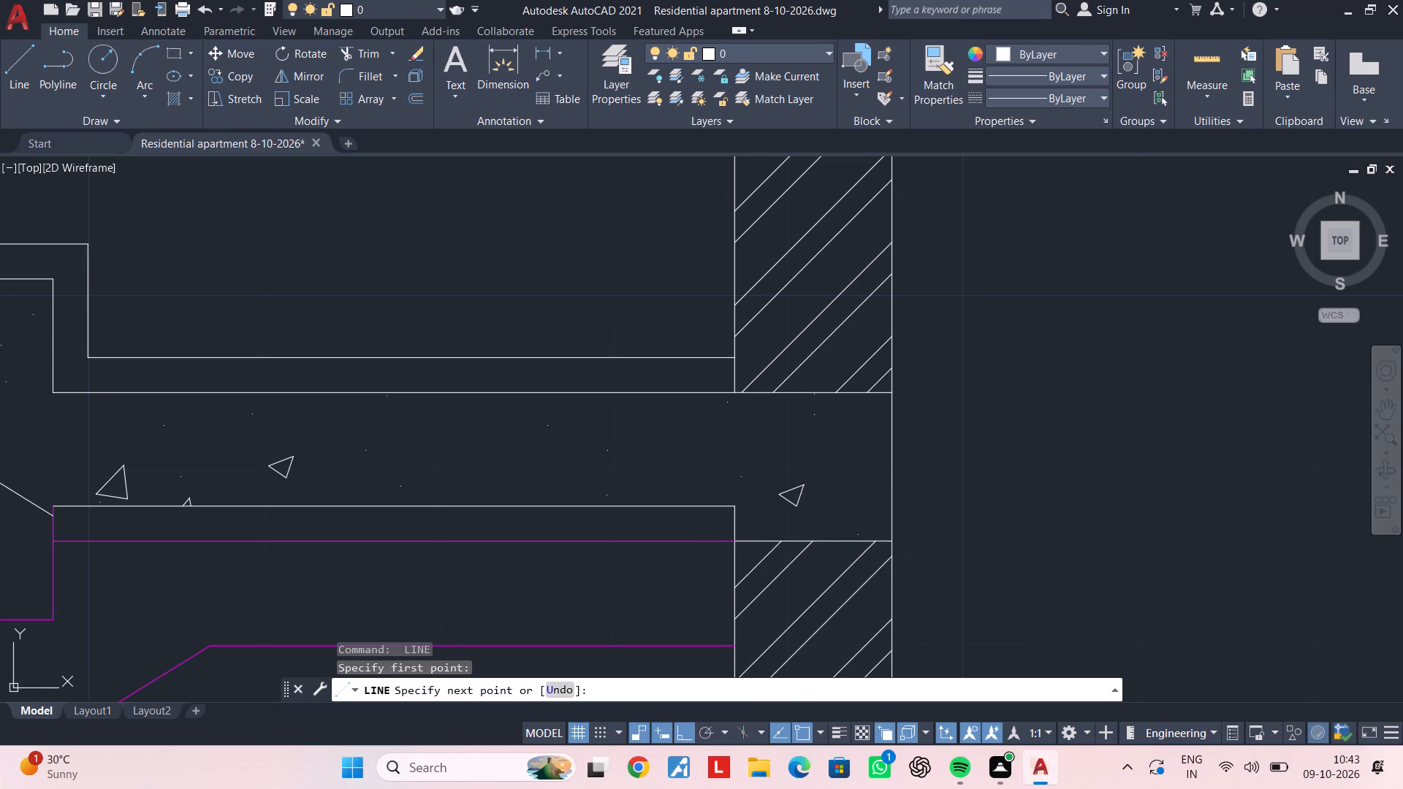
Match the magenta properties to the finish line above the mid-landing slab and the stepped finish line of the flight above.
scroll(653, 411, "down", 1)
scroll(523, 390, "down", 4)
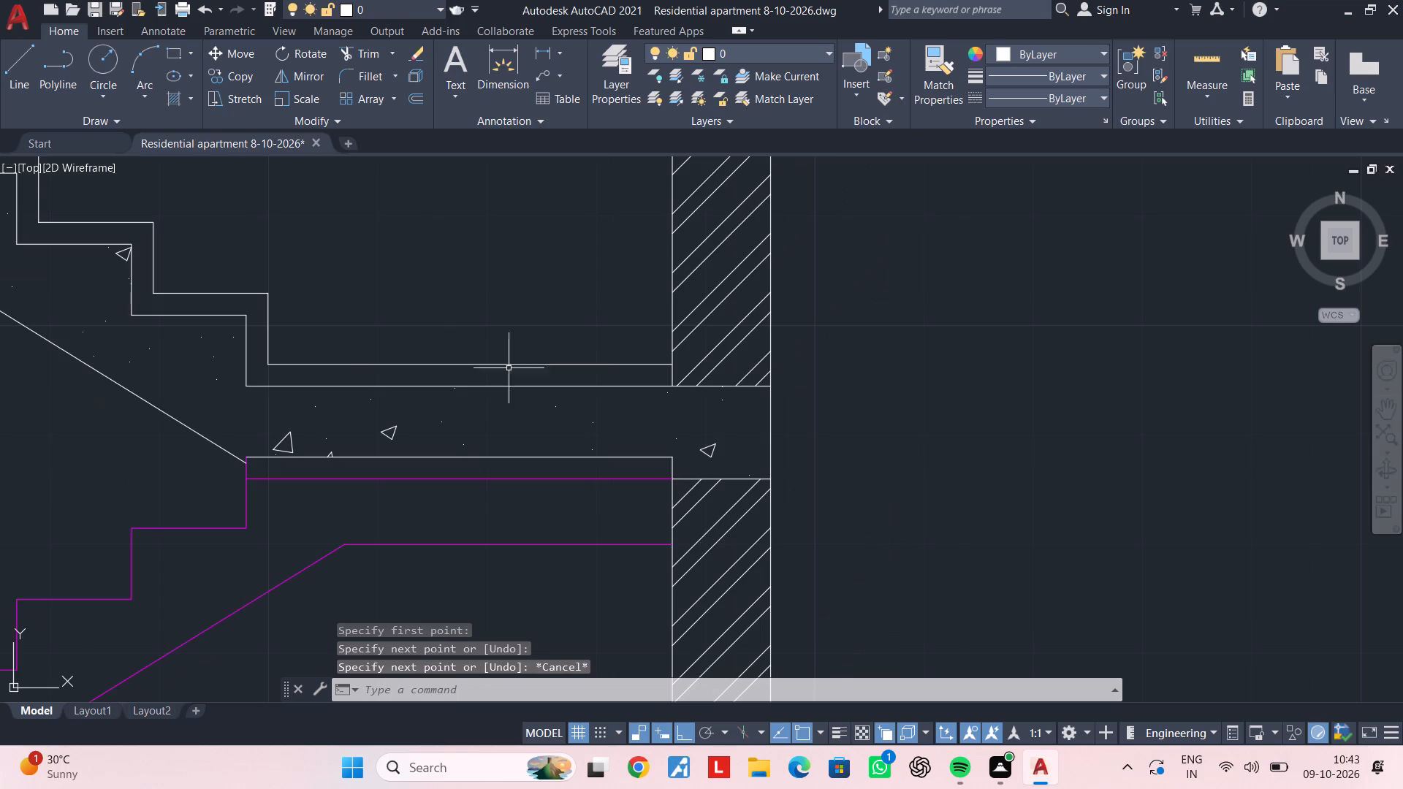
scroll(498, 395, "down", 1)
middle_click_drag(498, 395, 685, 456)
middle_click_drag(691, 446, 709, 500)
key("Escape")
key("Escape")
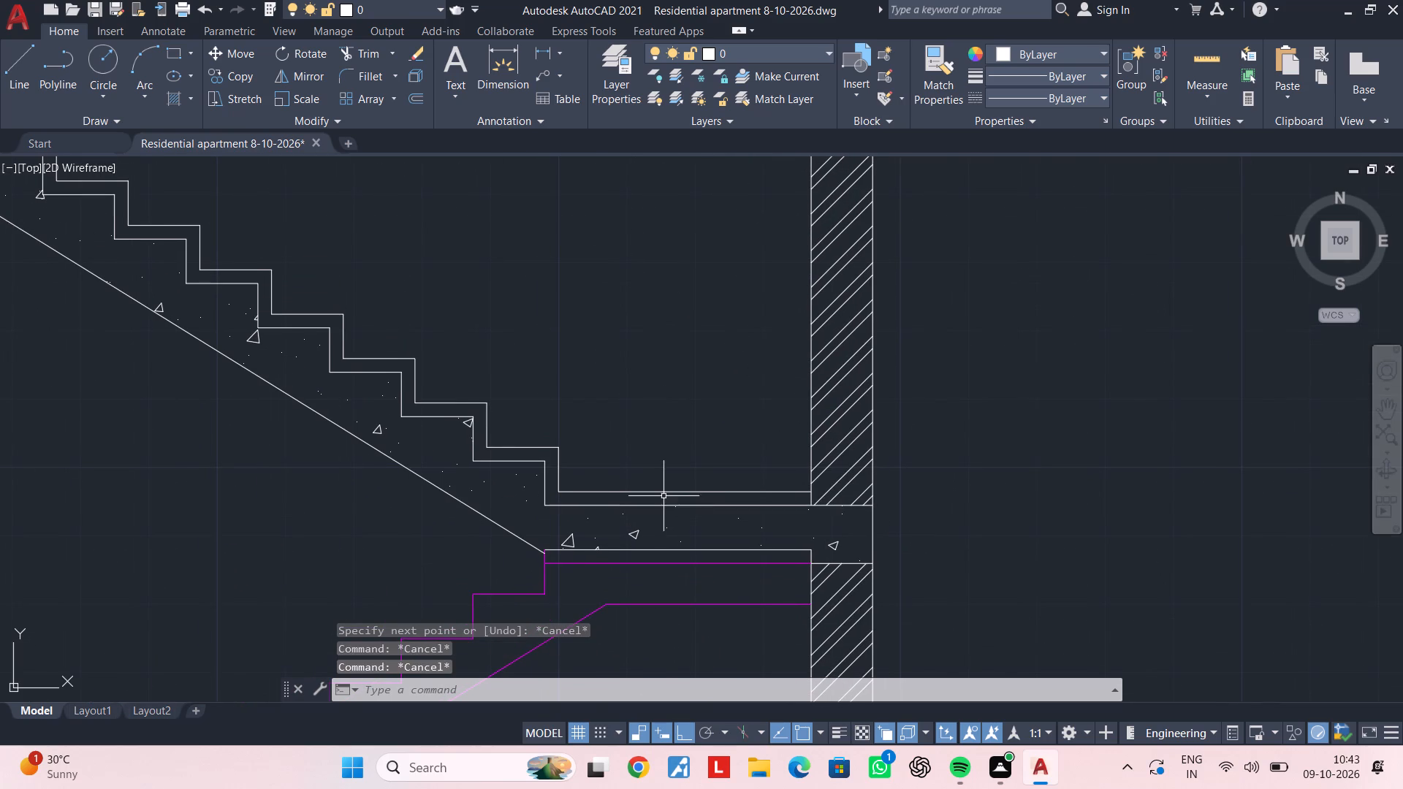
key("m")
key("a")
key("space")
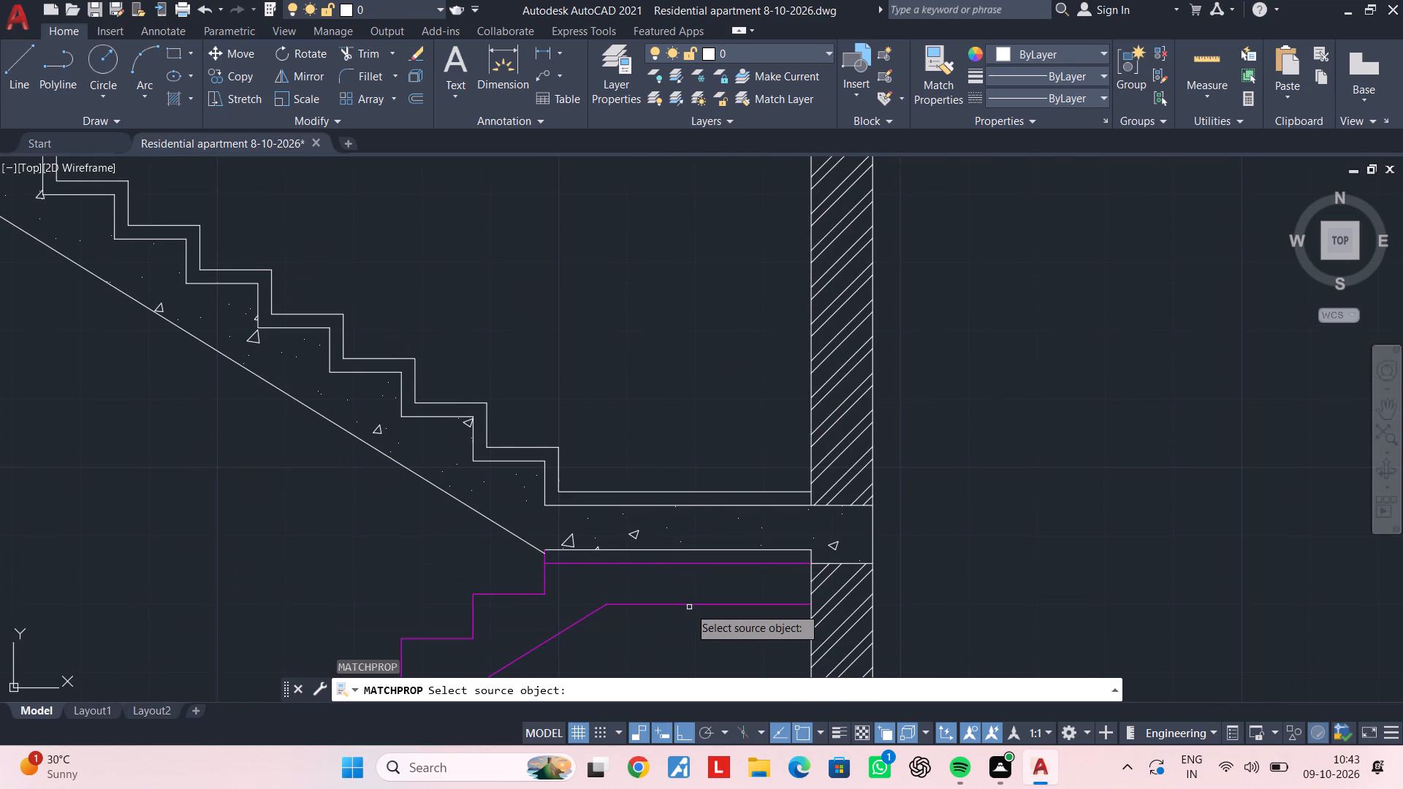
left_click(691, 602)
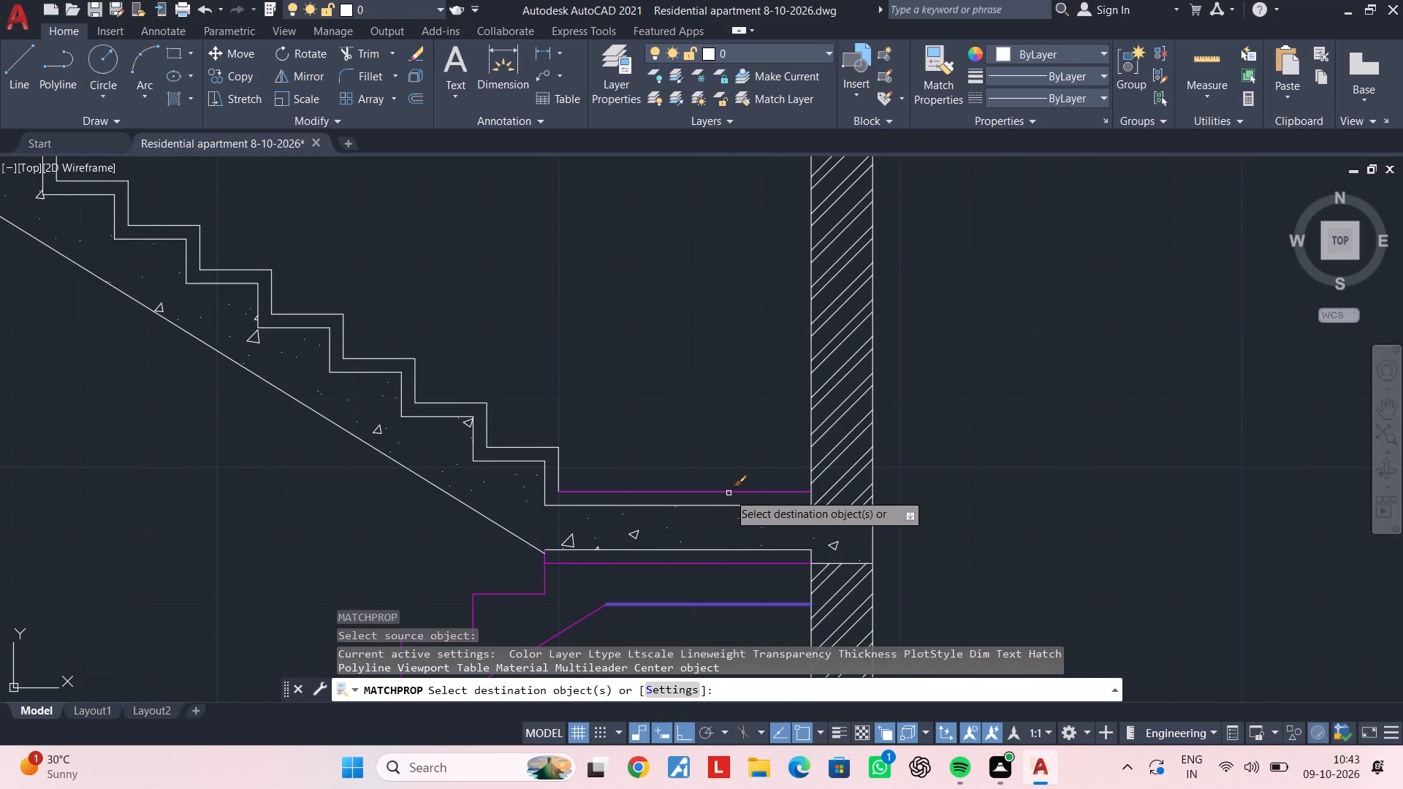
left_click(729, 493)
left_click(560, 470)
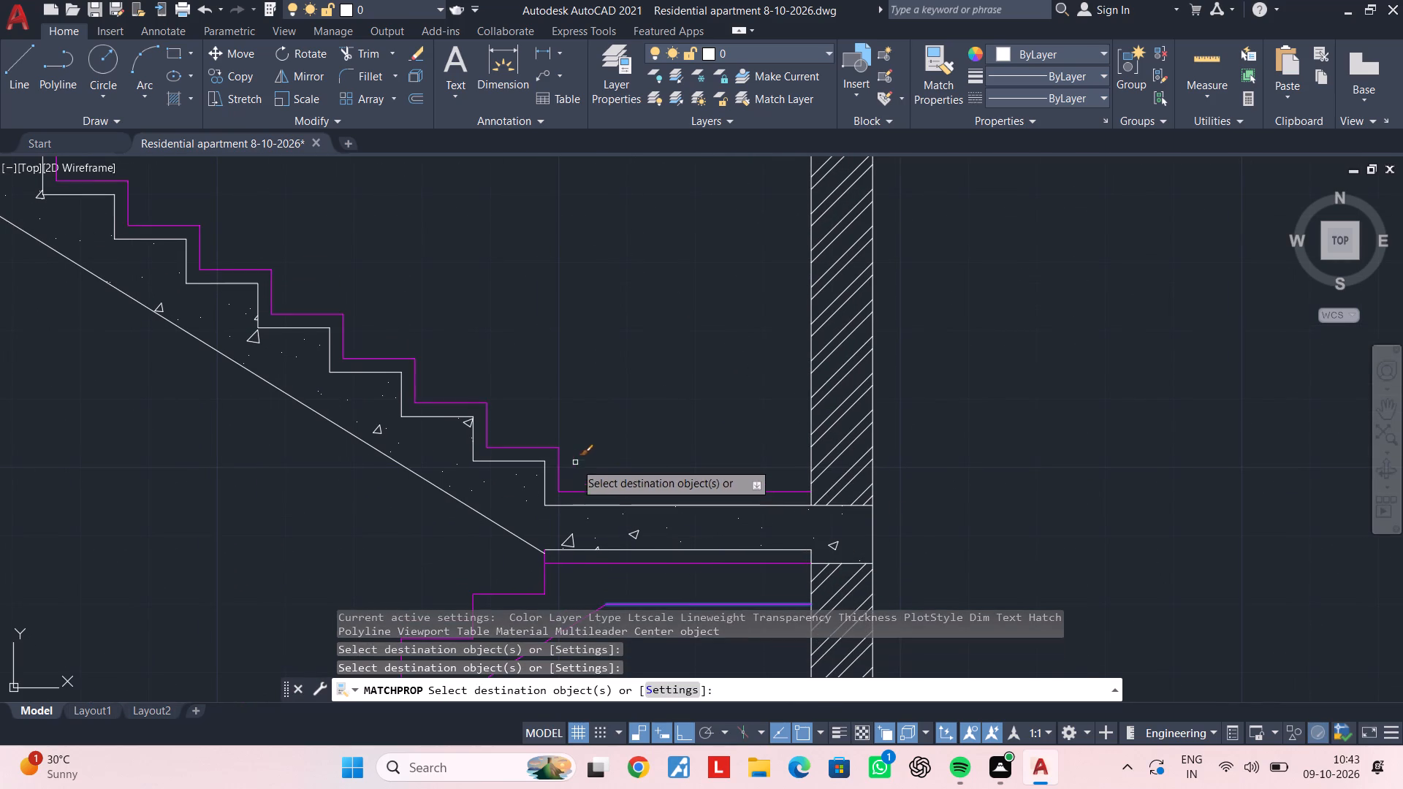
Match the magenta properties to the next floor's lower sloped line, first riser and two step lines beside the door.
scroll(608, 447, "down", 4)
middle_click_drag(598, 406, 649, 530)
scroll(635, 514, "up", 2)
middle_click_drag(603, 508, 685, 462)
scroll(634, 462, "up", 2)
left_click(606, 419)
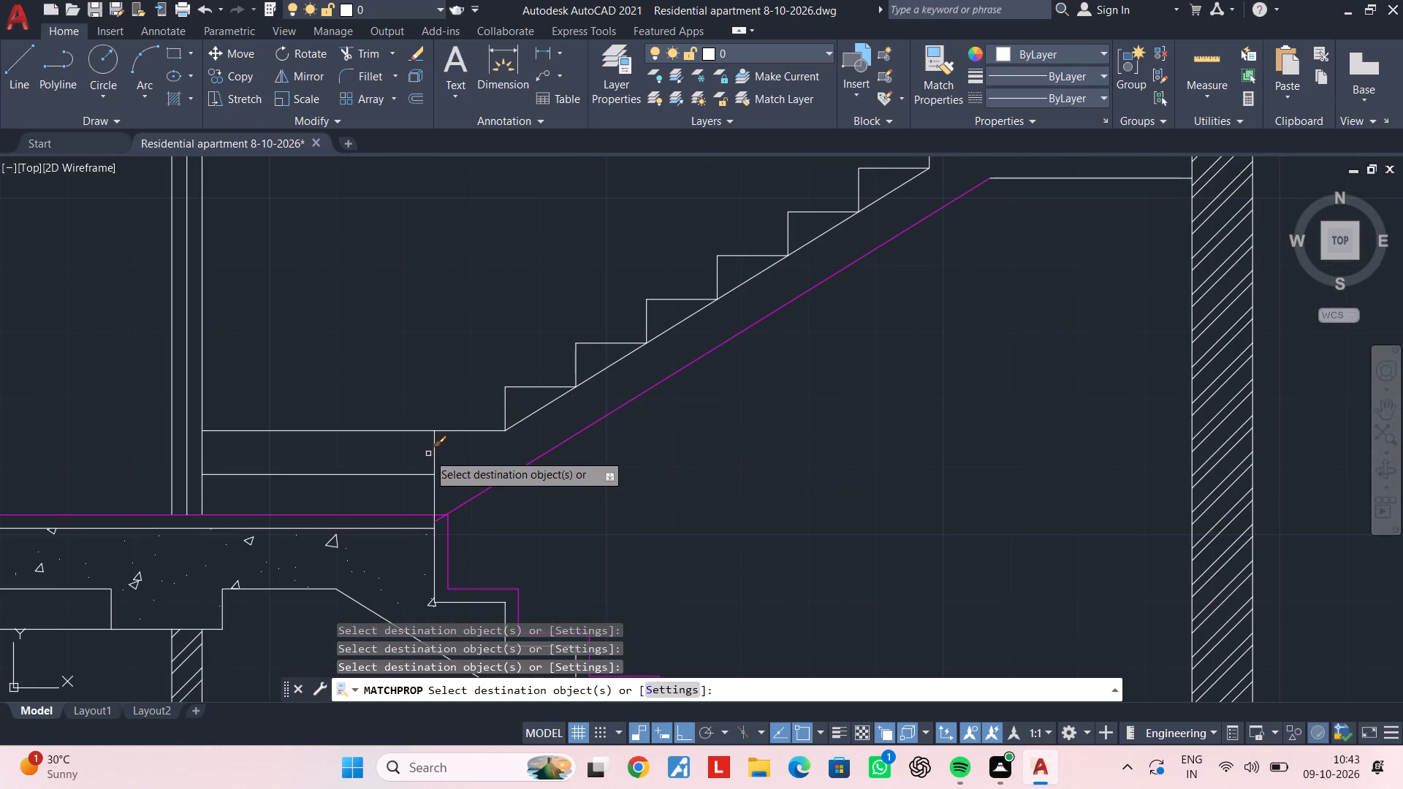
left_click(433, 451)
left_click(422, 474)
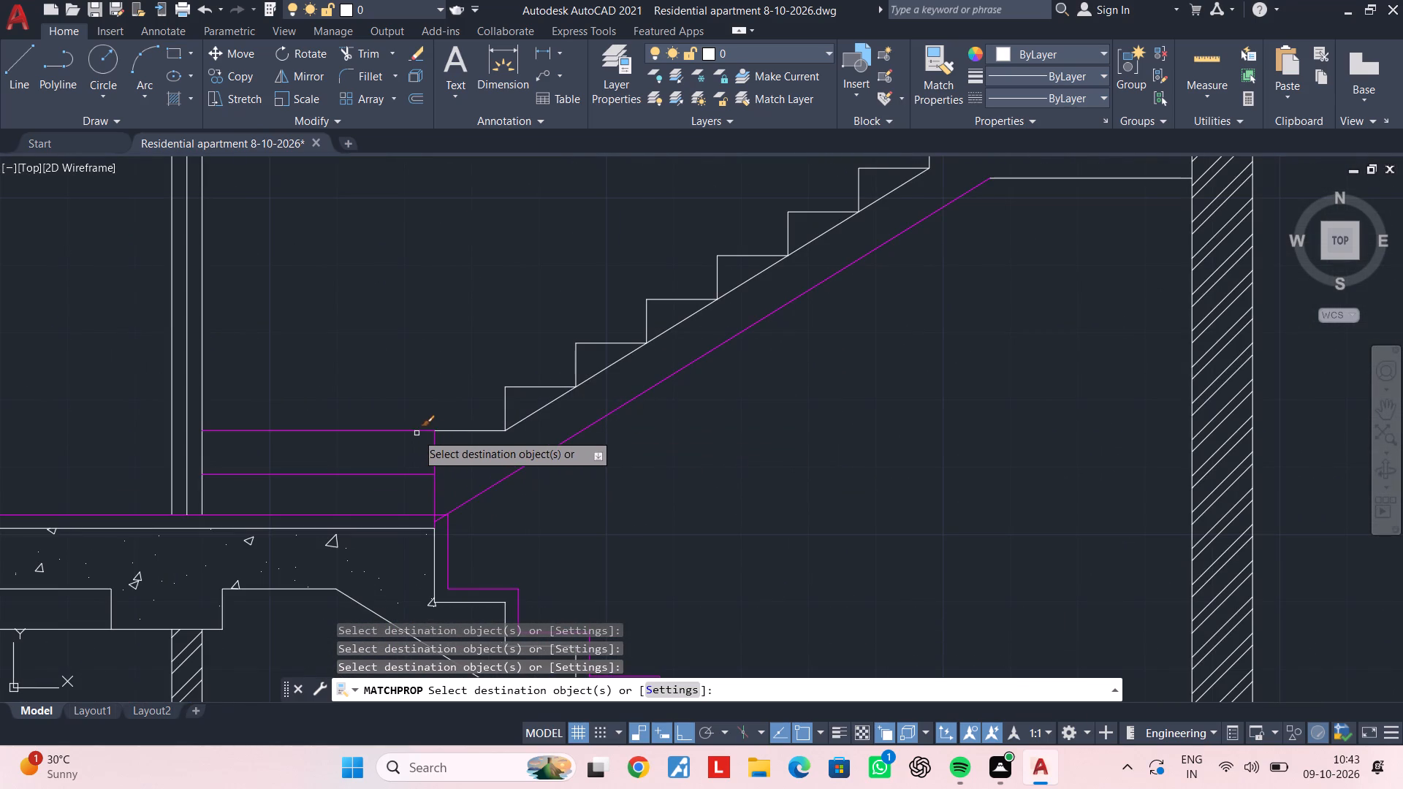
left_click(417, 433)
middle_click_drag(553, 432, 465, 545)
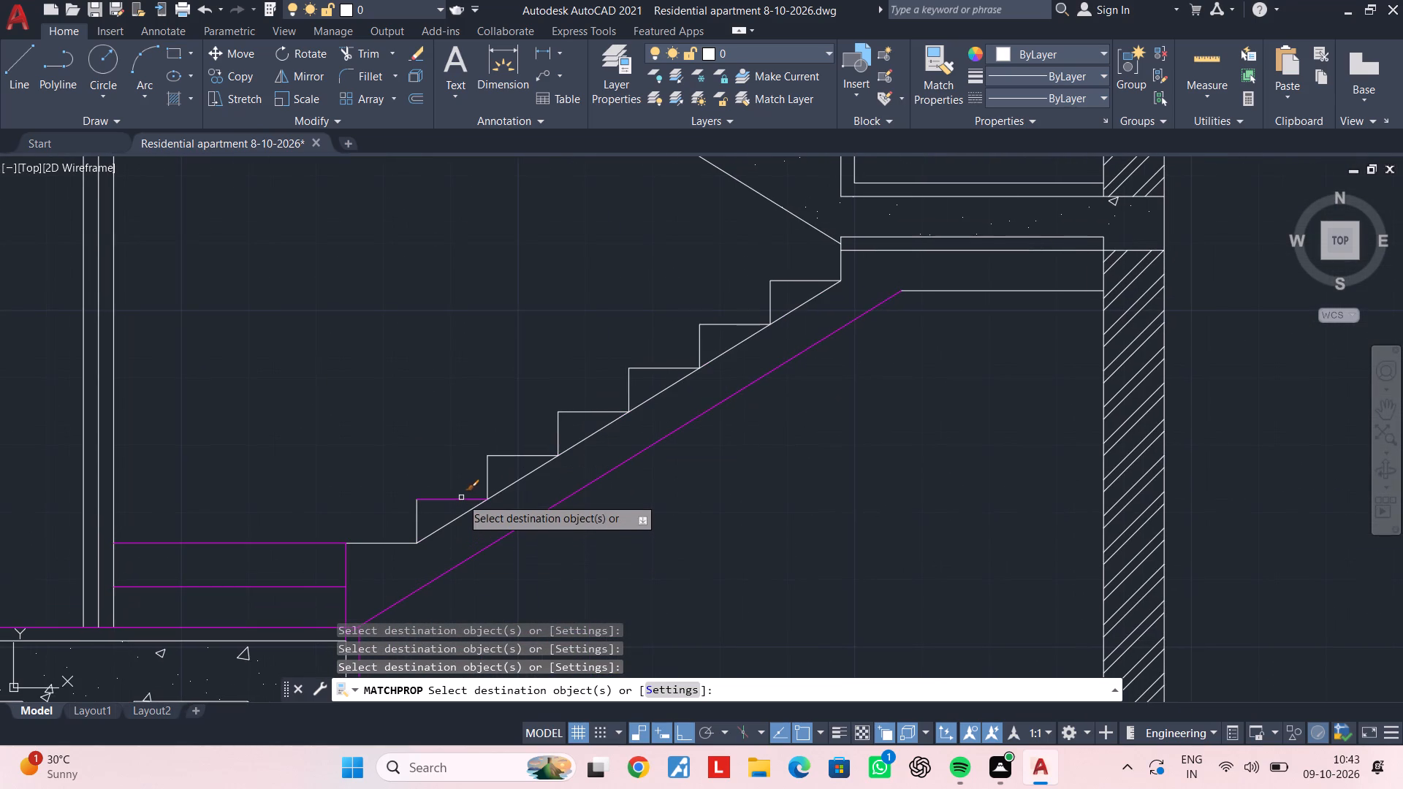
key("Escape")
key("Escape")
Delete the extra sloped line running through the inner corners of this flight's steps.
left_click(511, 487)
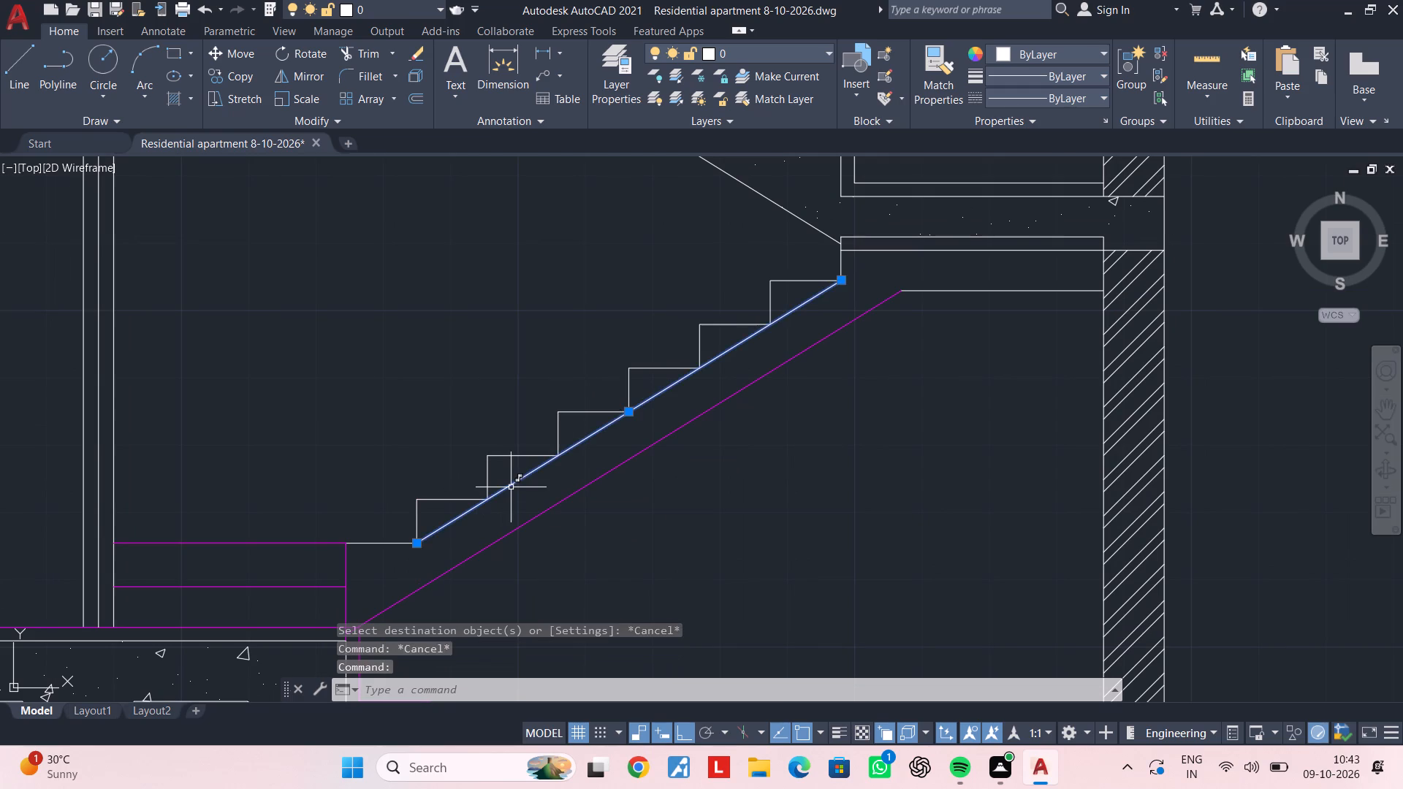
key("Delete")
Join this flight's separate tread and riser lines into one polyline.
middle_click_drag(558, 438, 536, 477)
left_click(761, 316)
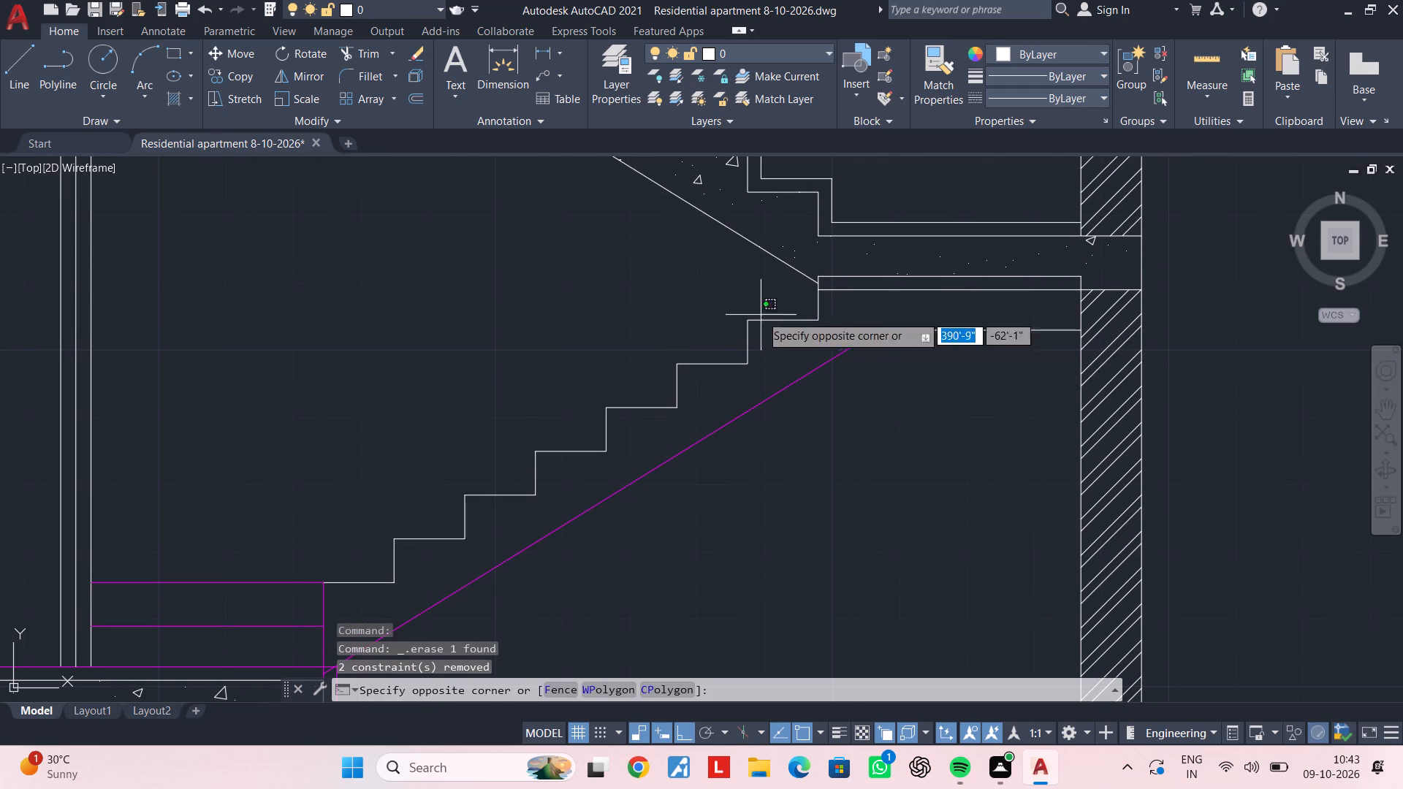
left_click(699, 361)
left_click(699, 357)
left_click(623, 425)
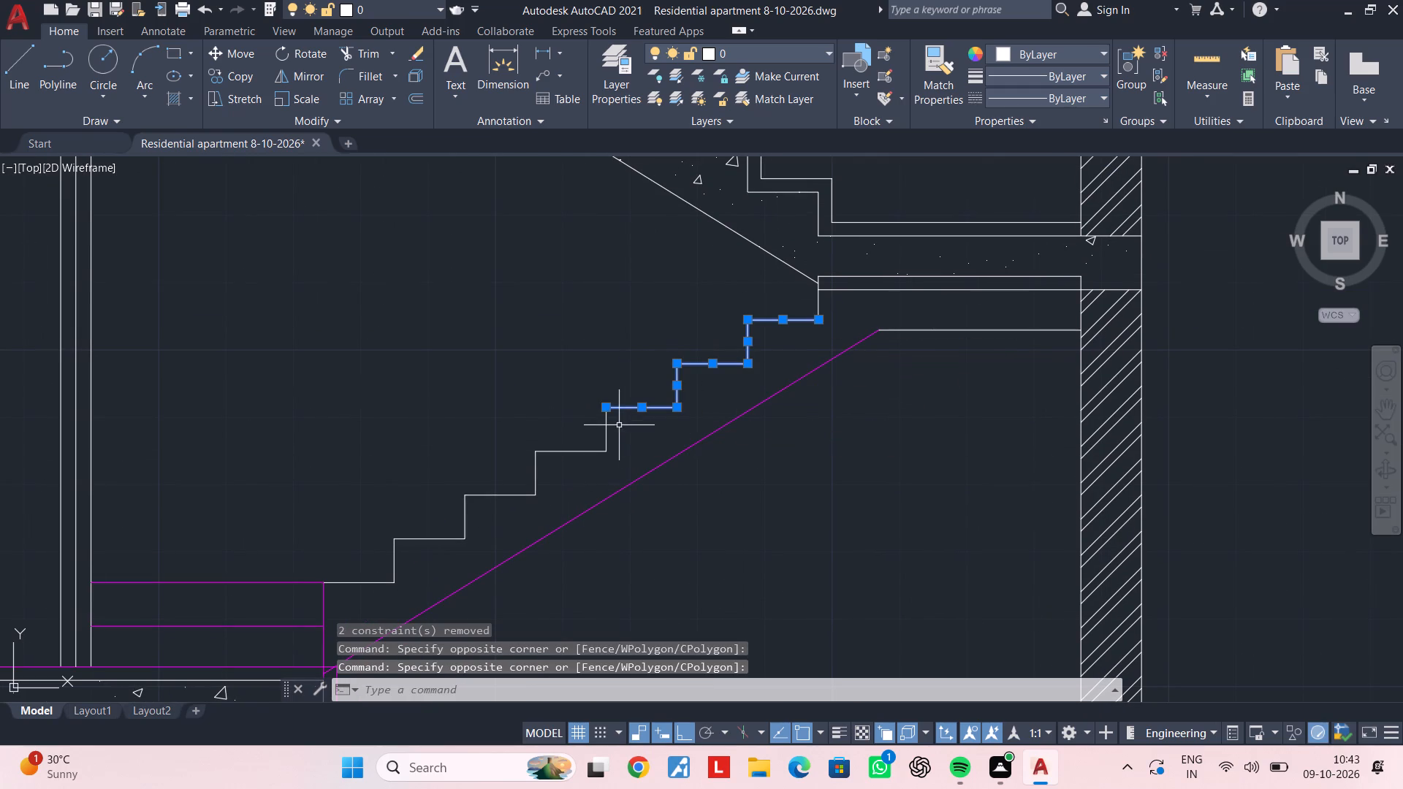
left_click(613, 423)
left_click(518, 483)
middle_click_drag(505, 496, 566, 414)
left_click(572, 397)
left_click(502, 454)
left_click(495, 438)
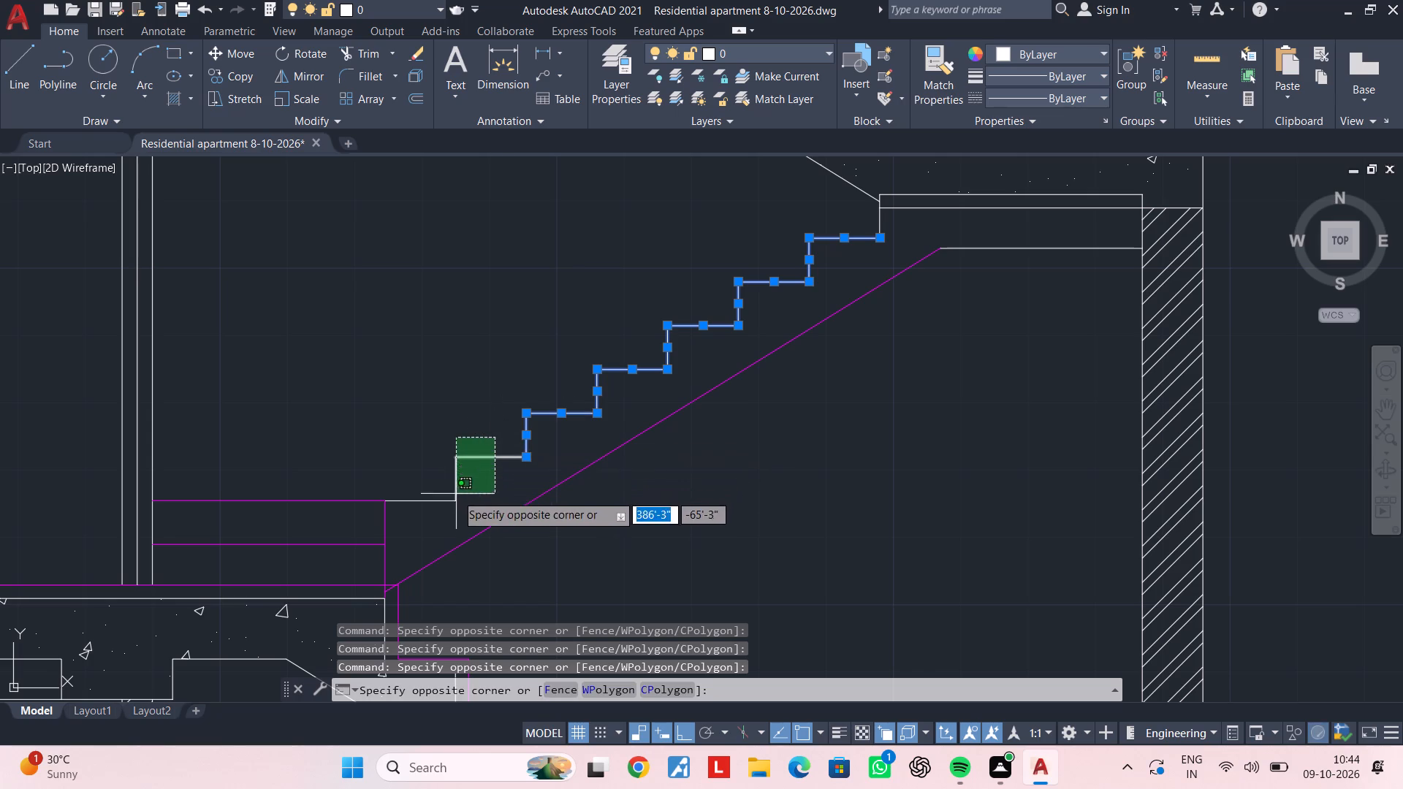
left_click(441, 505)
key("j")
key("space")
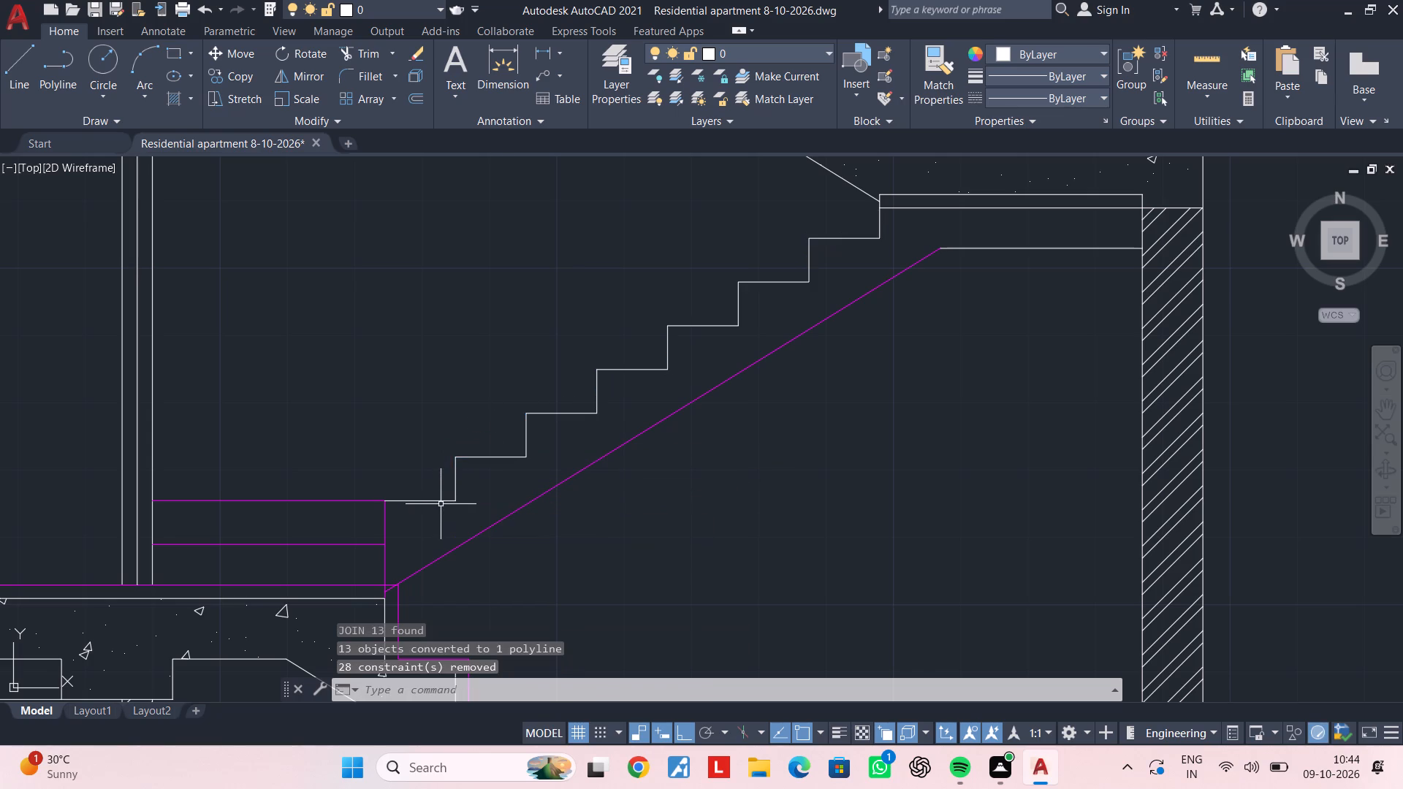
Trim the part of the line beneath this floor's mid-landing slab that crosses the hatched outer wall.
middle_click_drag(623, 422, 588, 447)
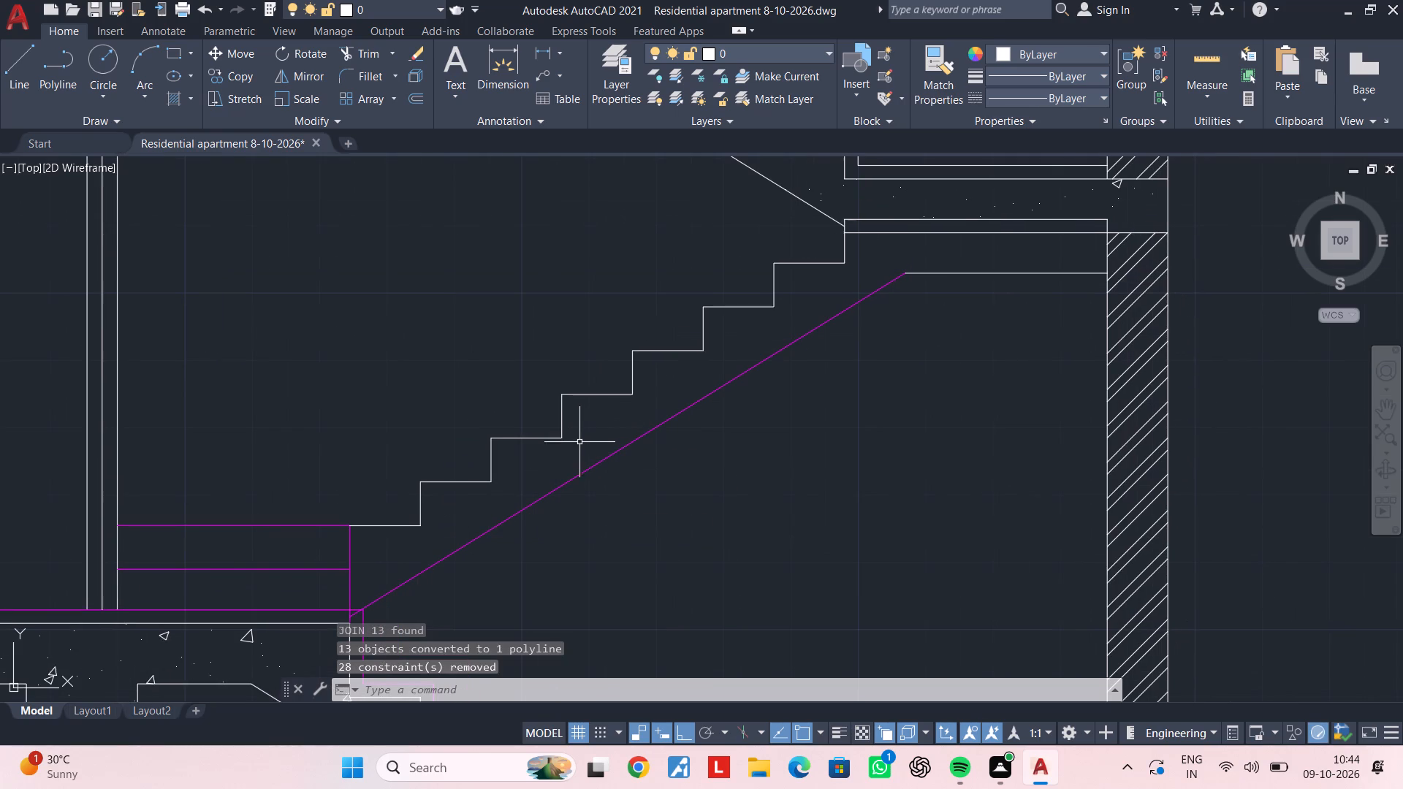
middle_click_drag(715, 416, 598, 461)
key("Escape")
key("Escape")
middle_click_drag(948, 241, 750, 346)
type("tr")
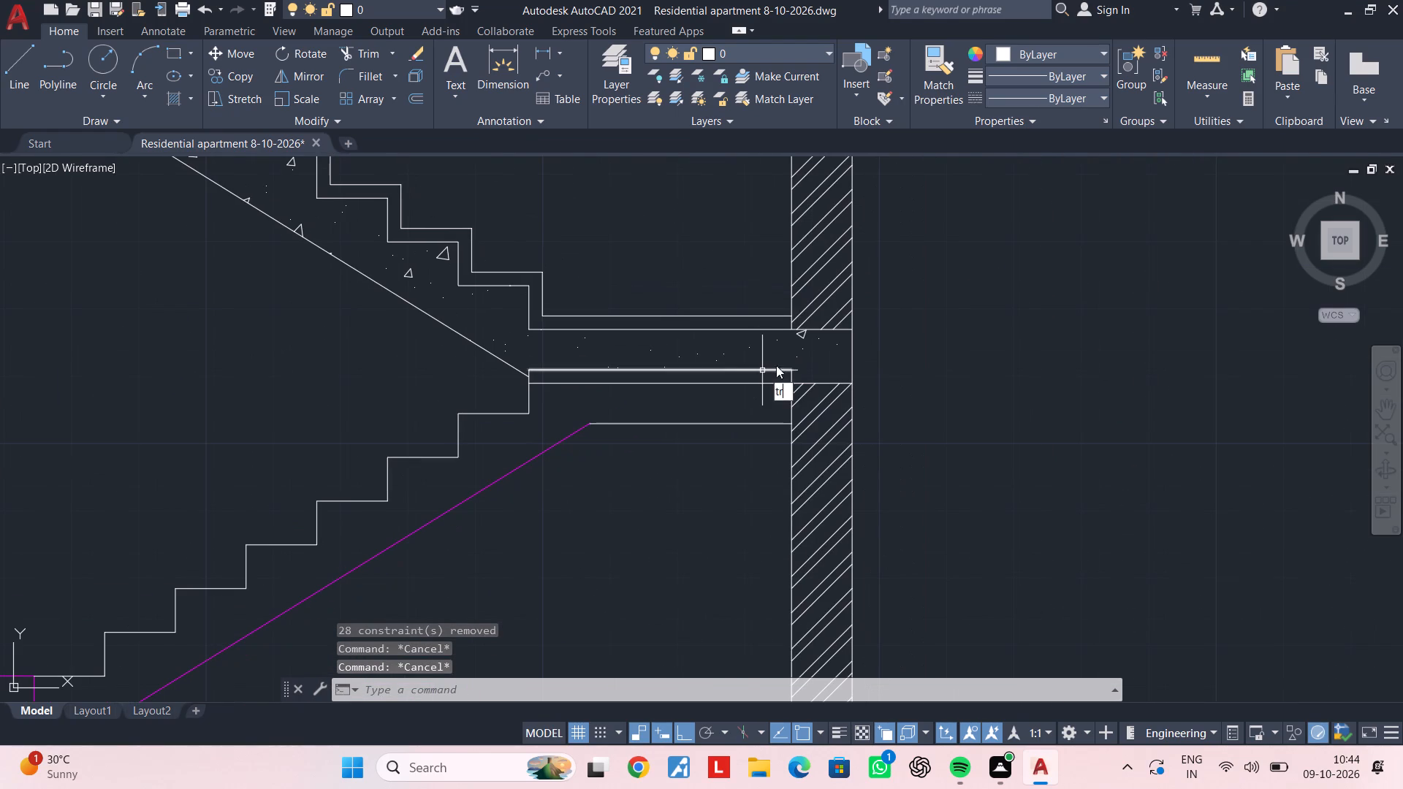
key("space")
scroll(802, 384, "up", 2)
left_click(790, 383)
key("Escape")
key("Escape")
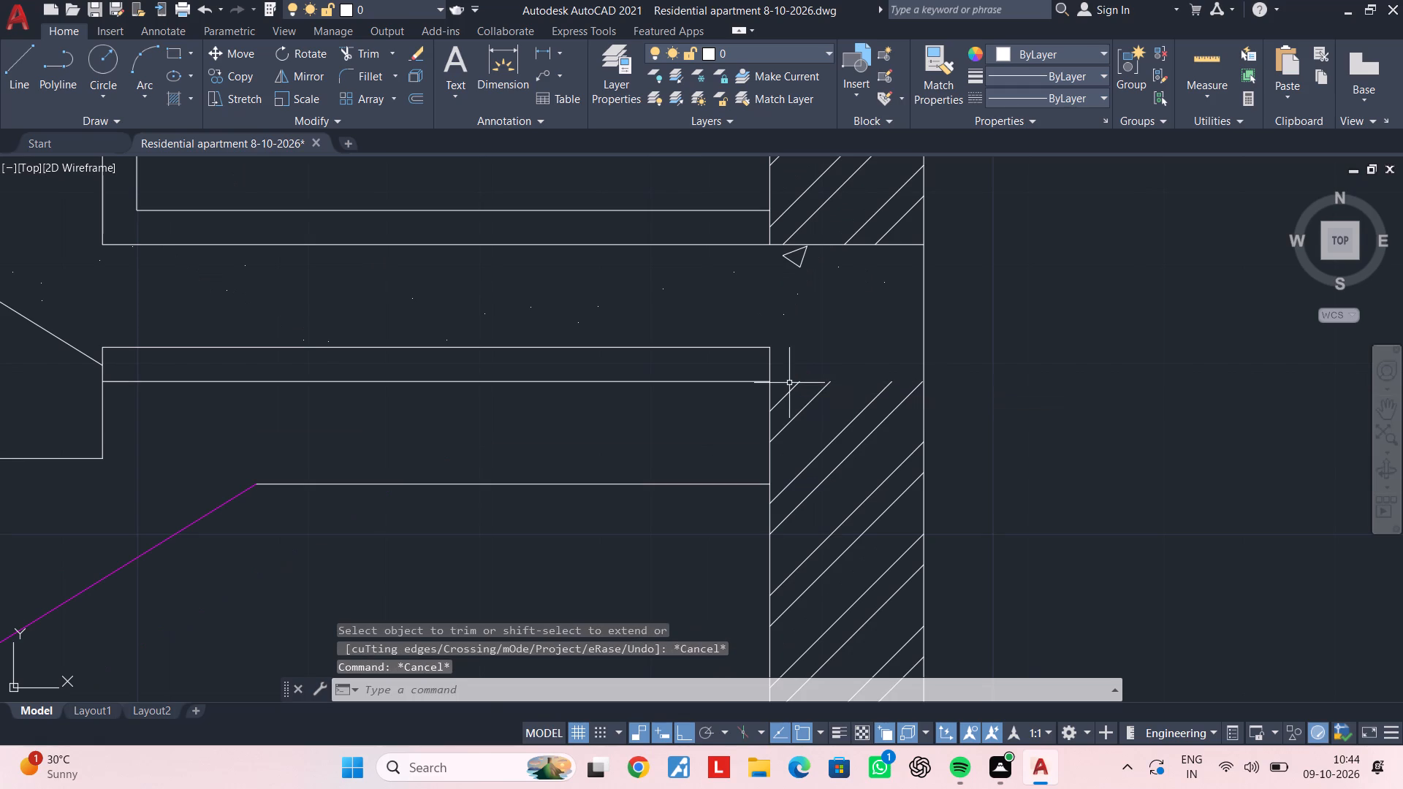
Draw a horizontal line across the outer wall's thickness at the top of the hatched wall below this mid-landing.
type("l")
key("space")
left_click(769, 384)
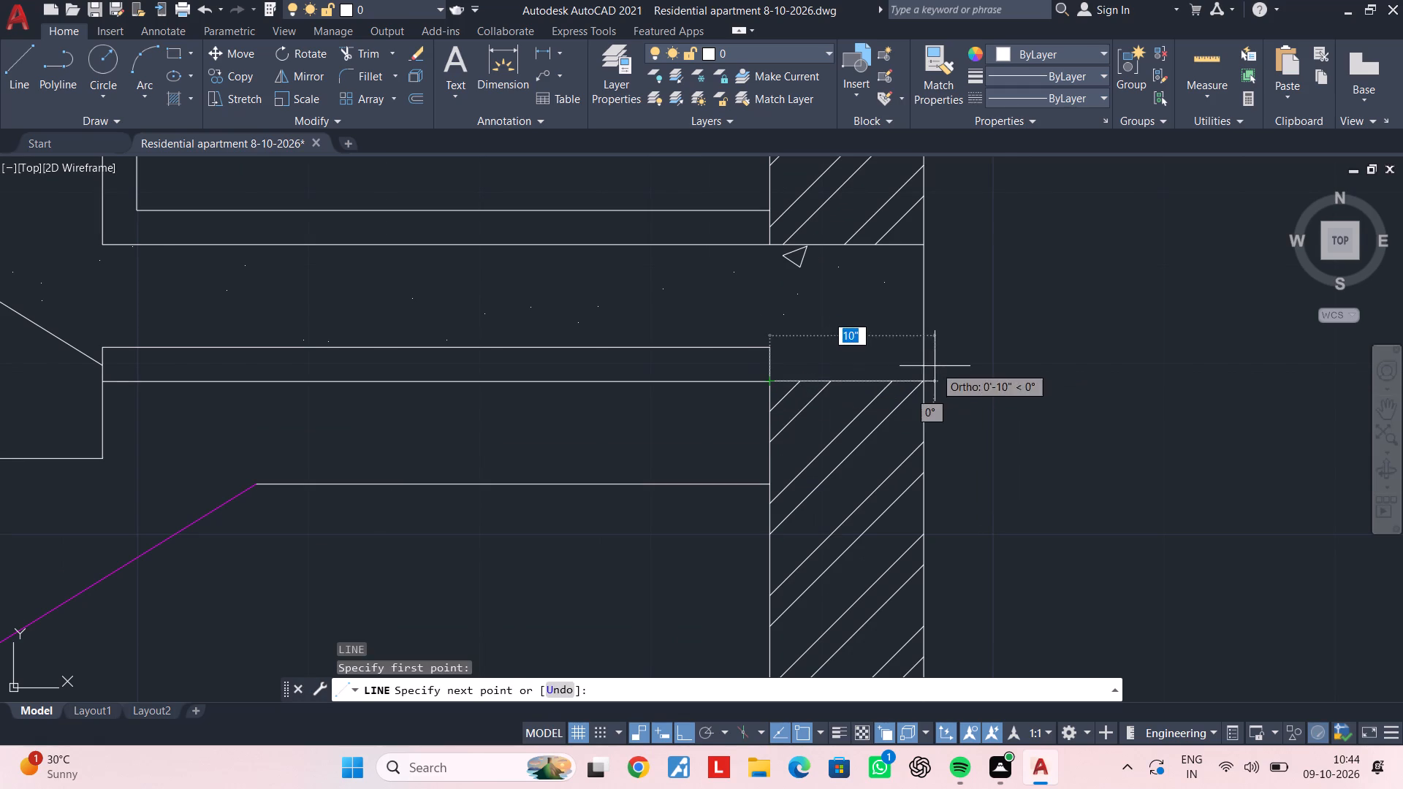
left_click(926, 385)
key("Escape")
key("Escape")
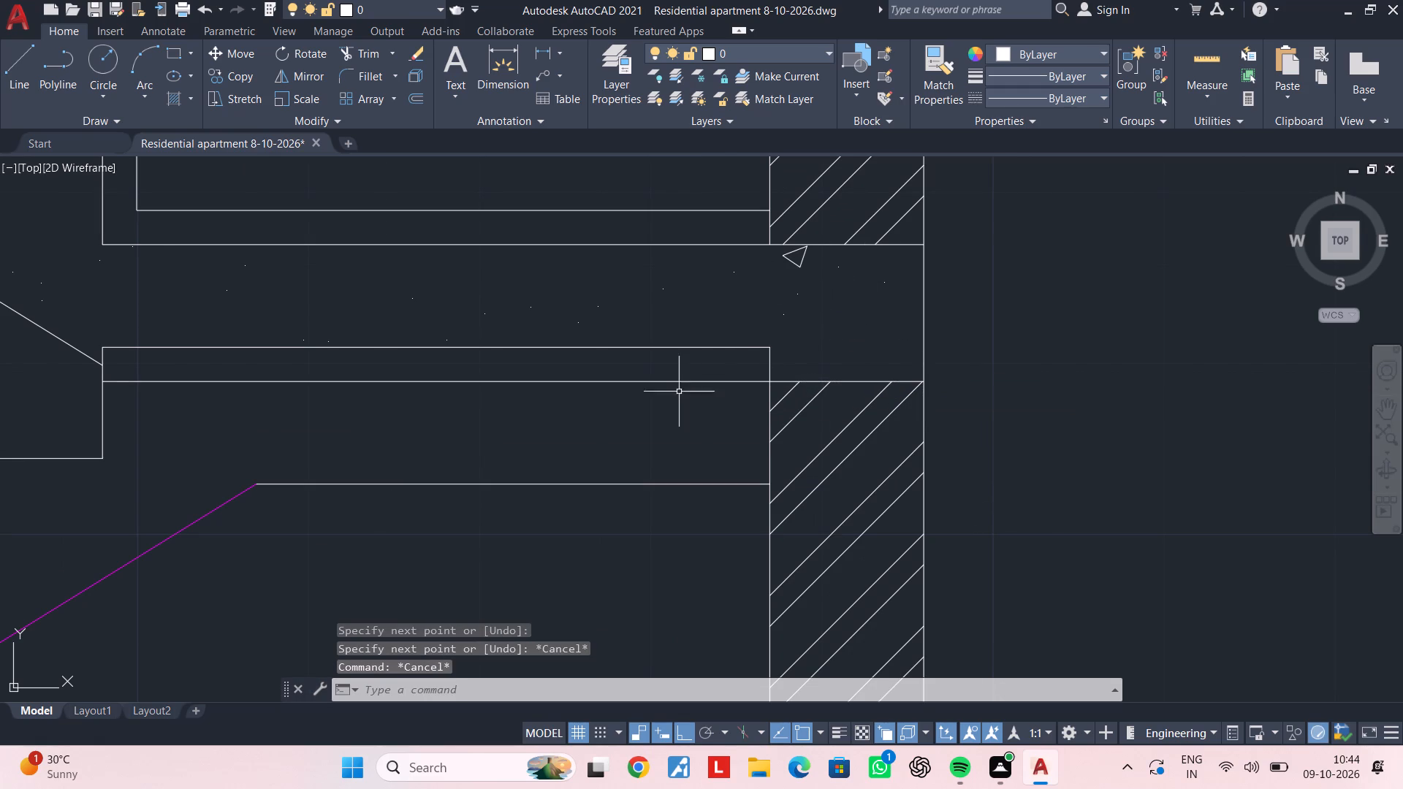
Match this flight's stepped outline and the two horizontal lines beneath its mid-landing slab to the magenta sloped line's properties.
scroll(648, 404, "down", 2)
middle_click_drag(650, 397, 715, 318)
middle_click_drag(591, 392, 664, 352)
key("Escape")
key("Escape")
key("m")
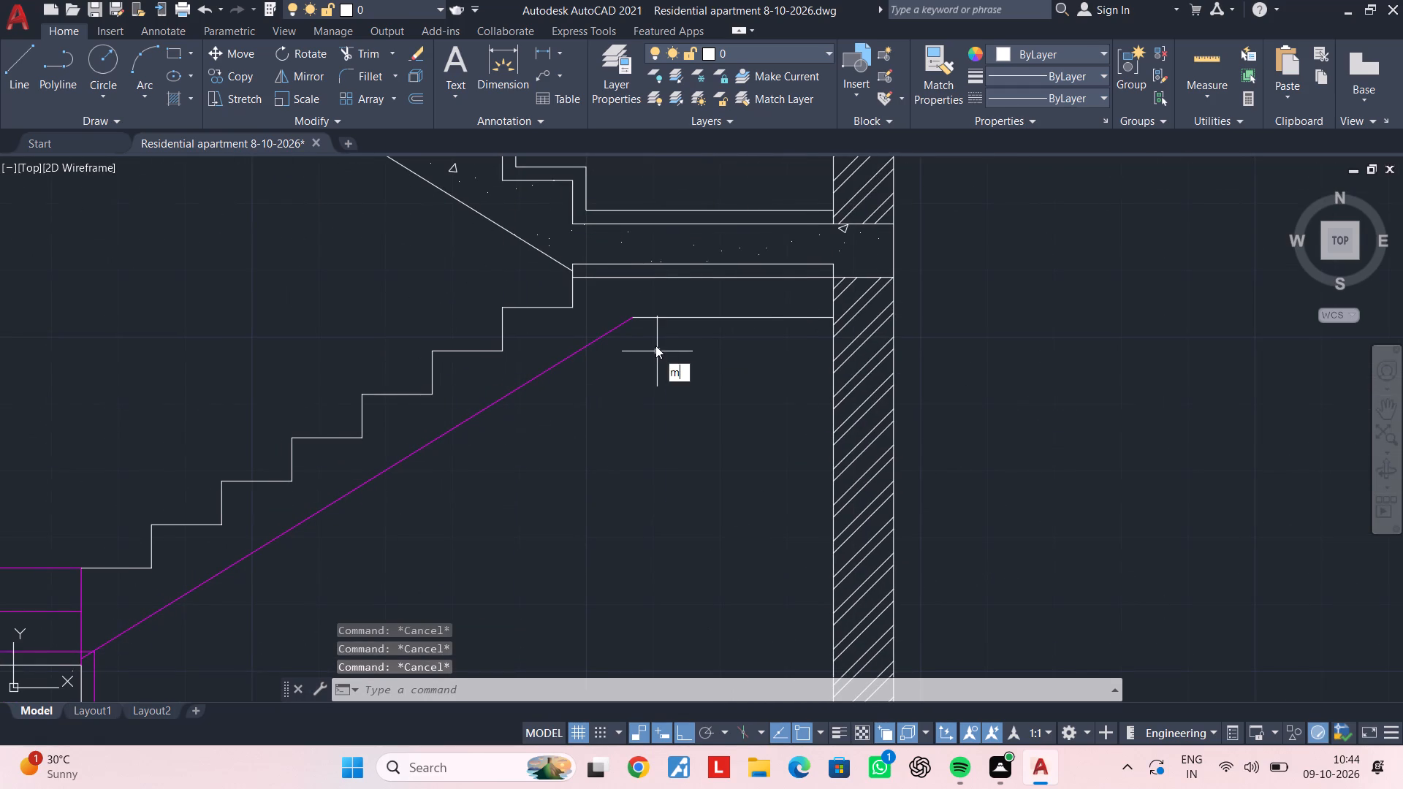
key("a")
key("space")
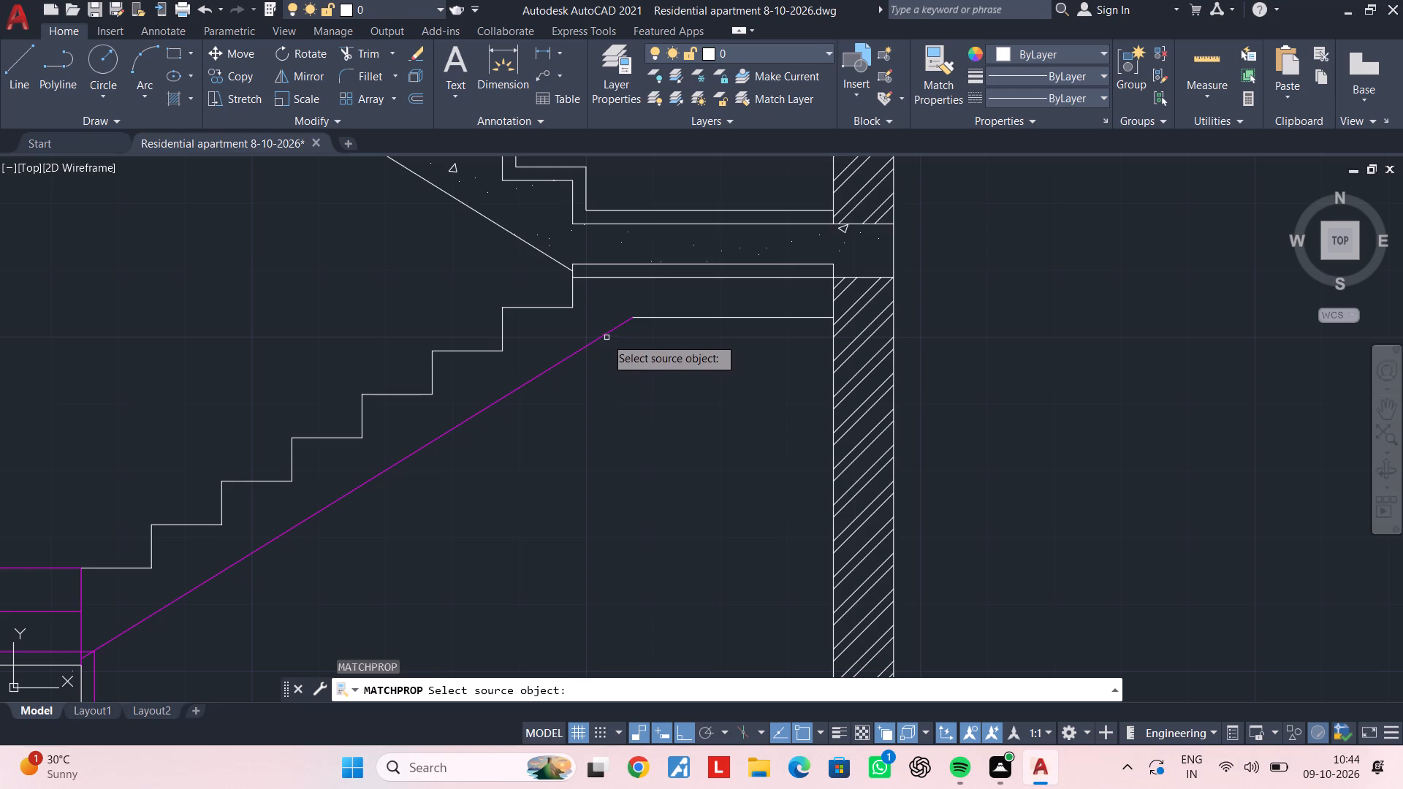
left_click(605, 337)
left_click(666, 316)
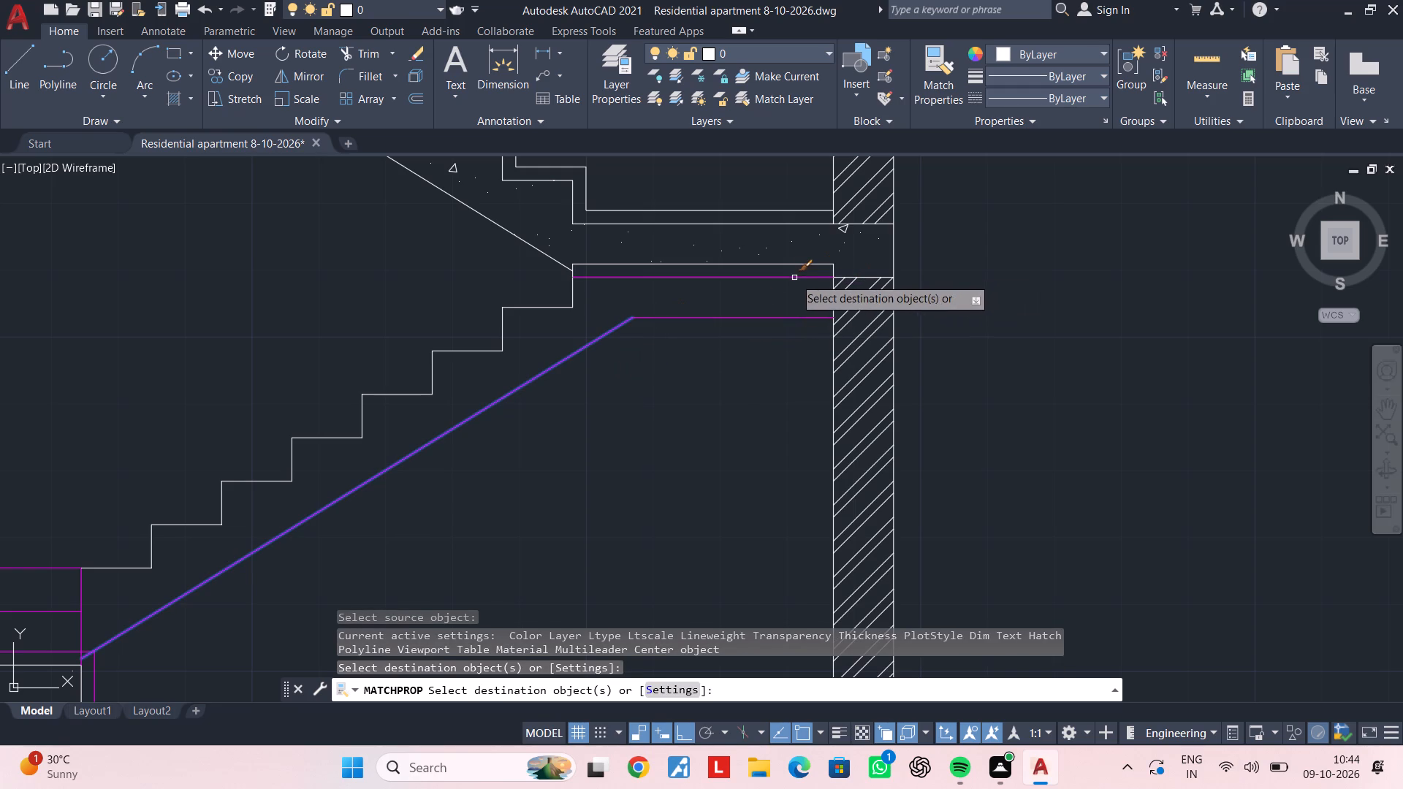
left_click(794, 278)
left_click(571, 300)
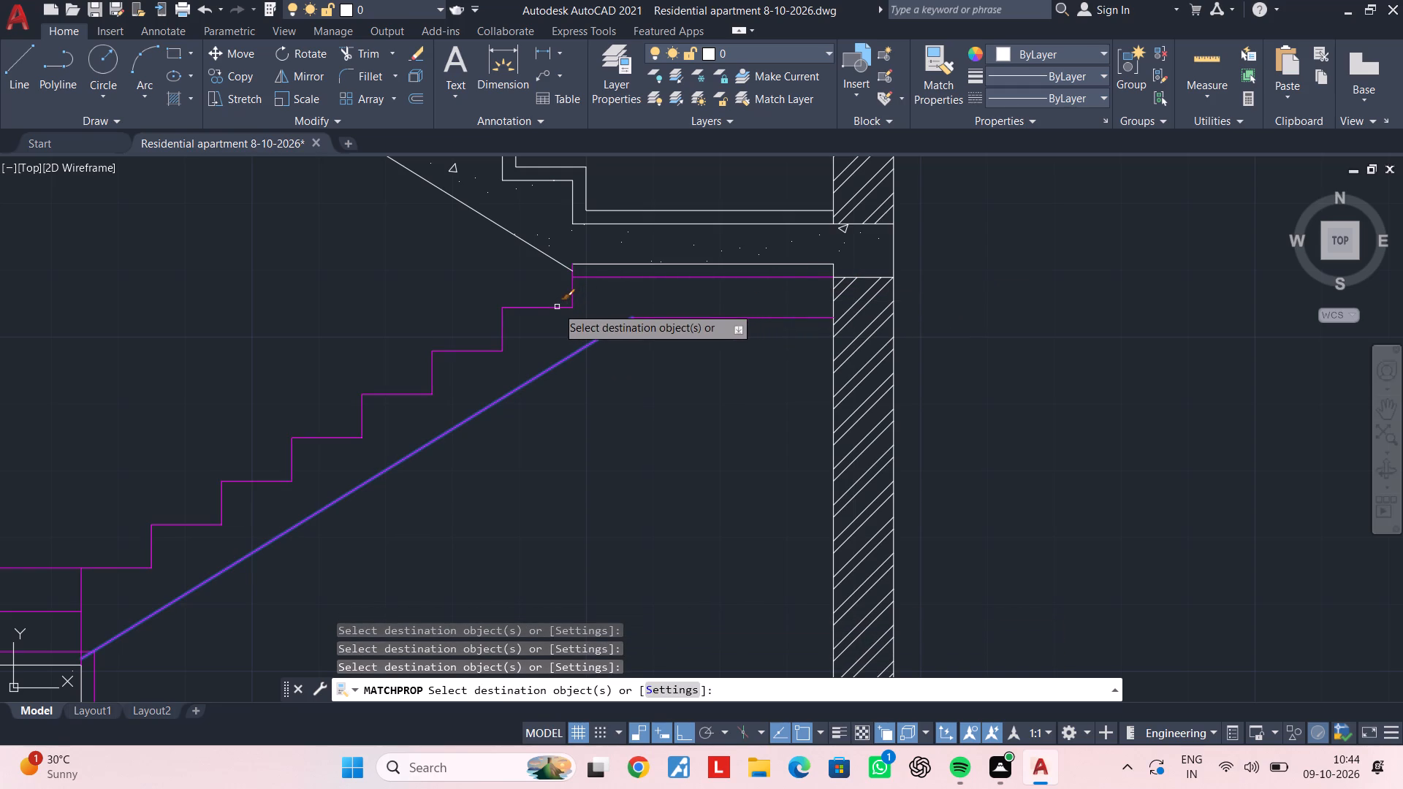
left_click(557, 308)
Match the finish line over the steps and landing of the flight above to the same magenta line's properties.
scroll(496, 313, "down", 3)
middle_click_drag(498, 315, 505, 403)
scroll(516, 365, "up", 2)
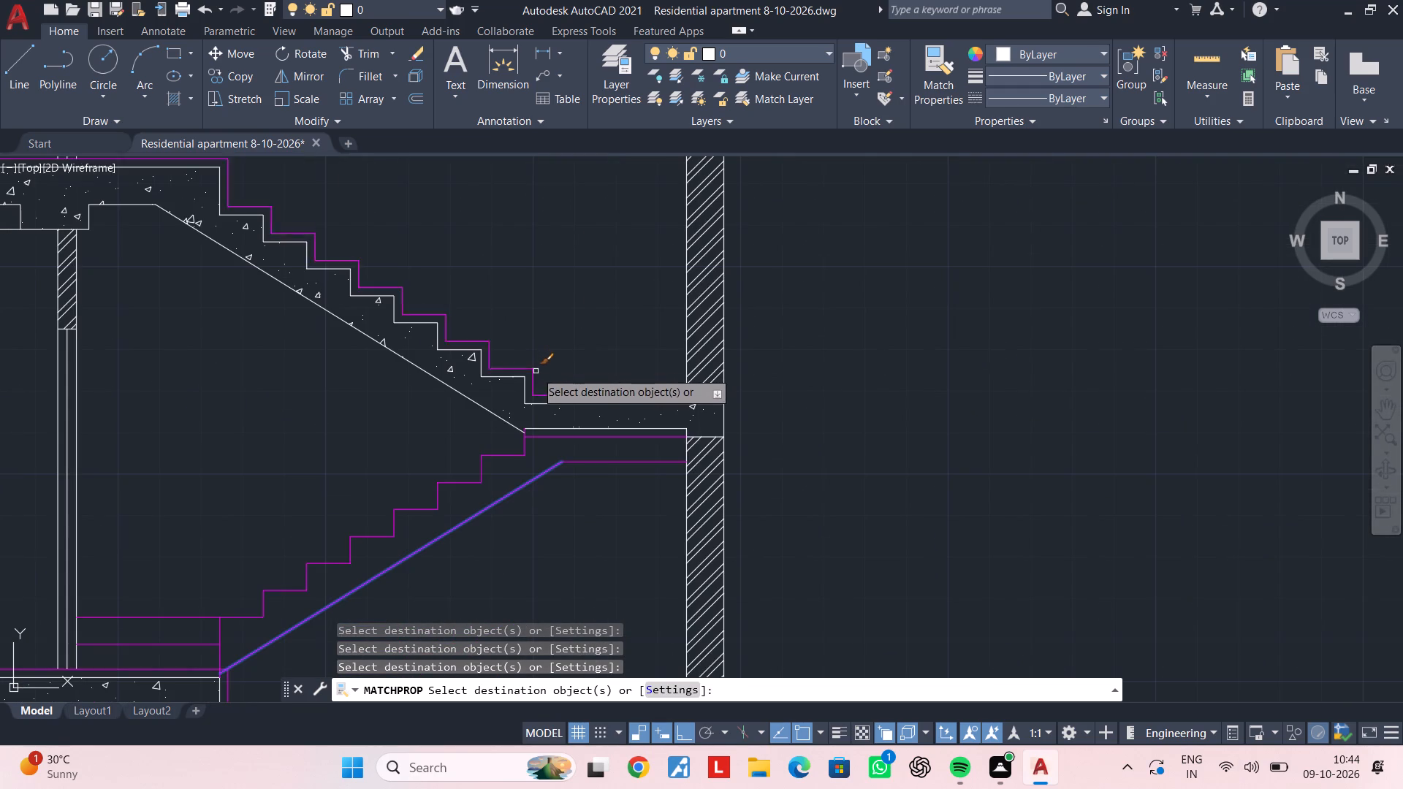
left_click(533, 375)
middle_click_drag(568, 290, 694, 426)
middle_click_drag(497, 370, 737, 387)
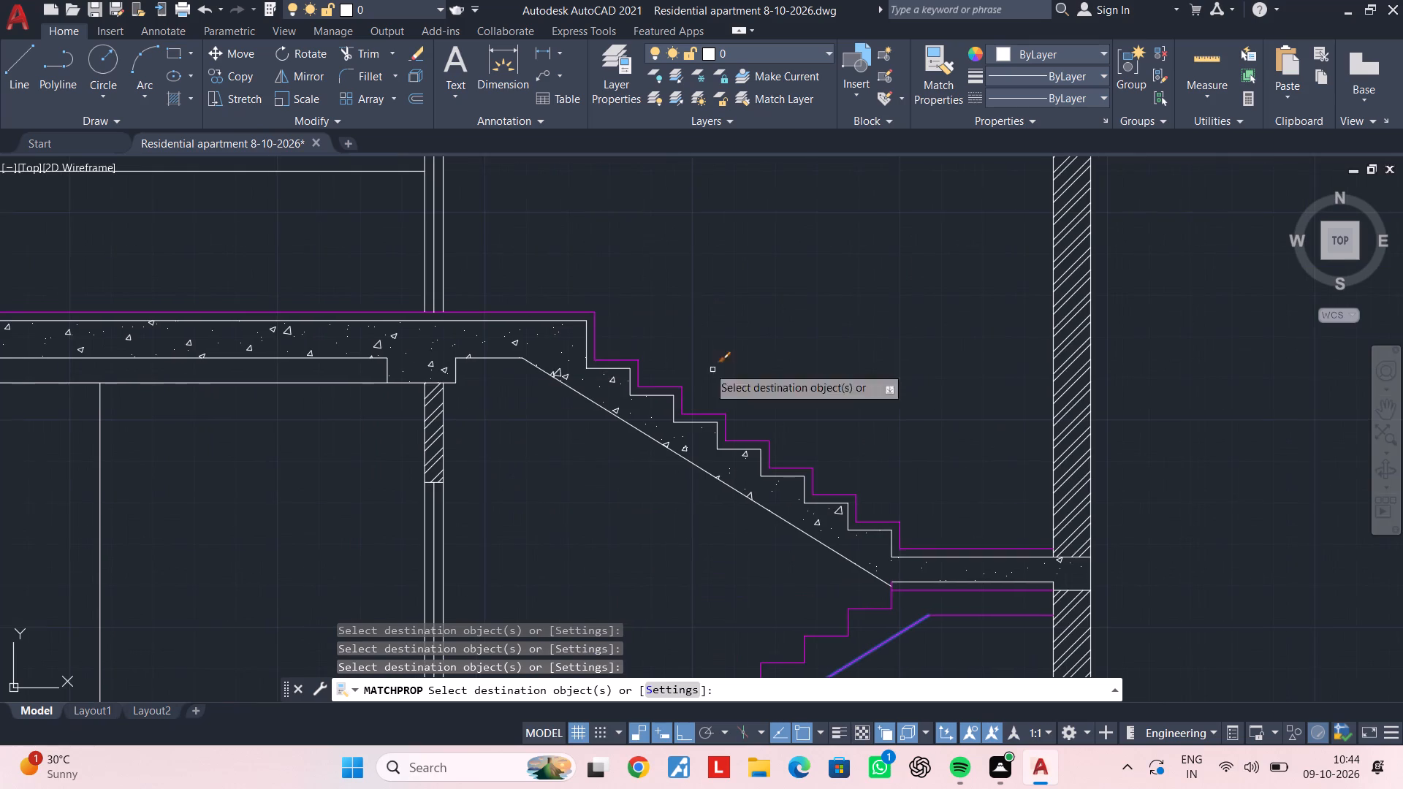
scroll(678, 342, "down", 1)
middle_click_drag(690, 342, 757, 356)
middle_click_drag(718, 243, 729, 382)
scroll(729, 372, "down", 2)
middle_click_drag(731, 372, 649, 332)
key("Escape")
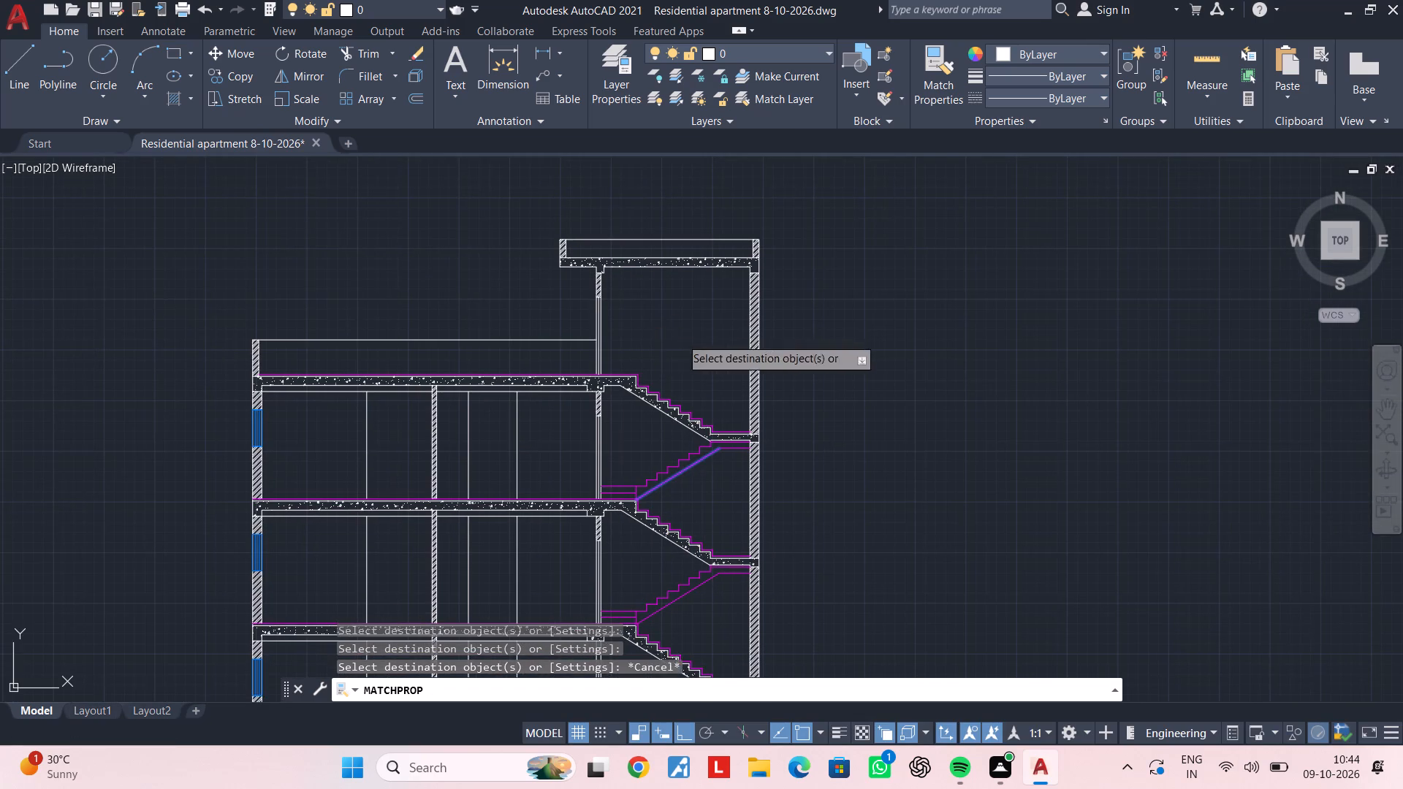
key("Escape")
key("Escape")
Examine the whole building section to check the magenta stair, landing and floor lines on every floor.
middle_click_drag(693, 367, 658, 283)
key("Escape")
scroll(692, 400, "down", 2)
middle_click_drag(687, 397, 674, 362)
scroll(676, 378, "up", 1)
middle_click_drag(642, 384, 773, 358)
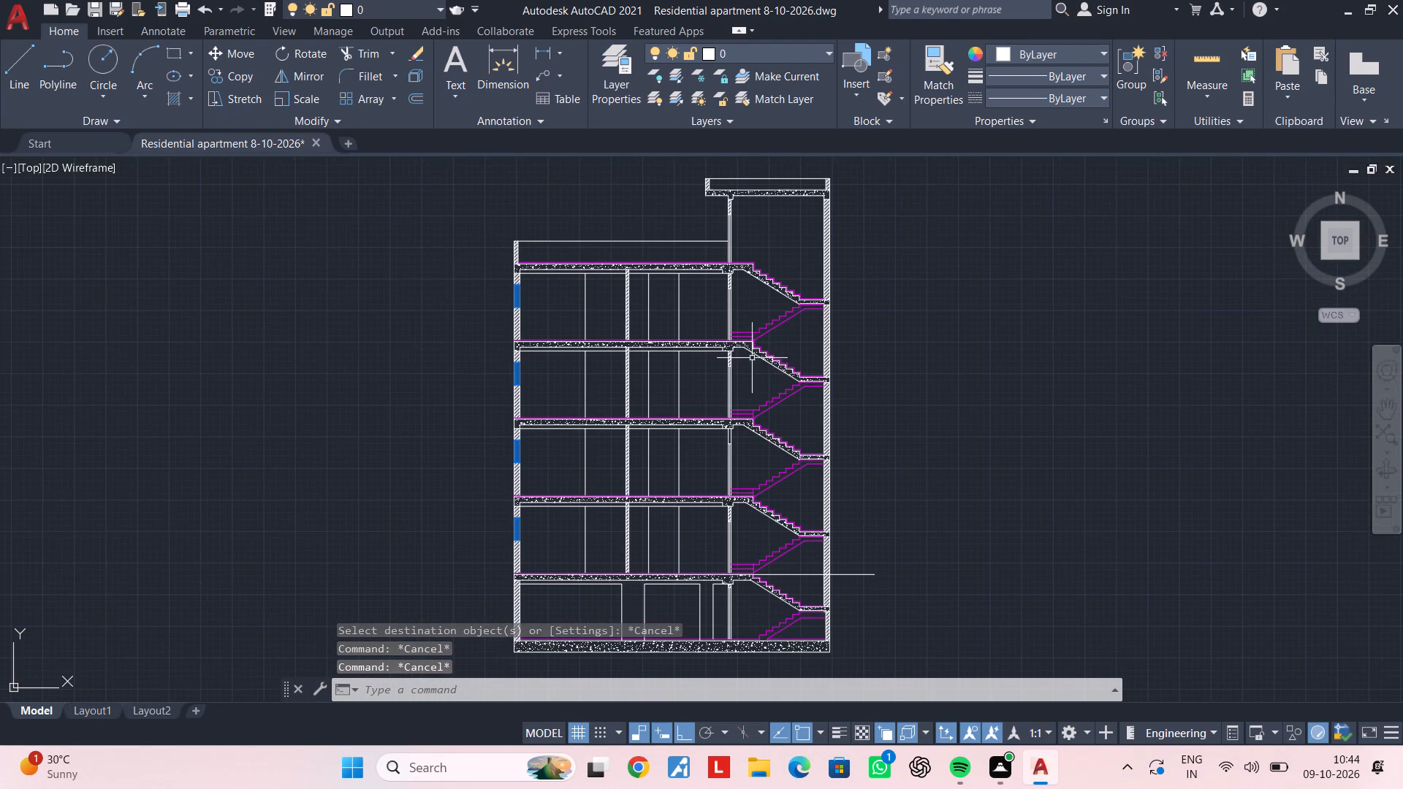
middle_click_drag(756, 356, 783, 341)
key("Escape")
key("Escape")
key("Escape")
middle_click_drag(685, 354, 676, 400)
key("Escape")
middle_click_drag(723, 337, 700, 357)
scroll(761, 321, "up", 2)
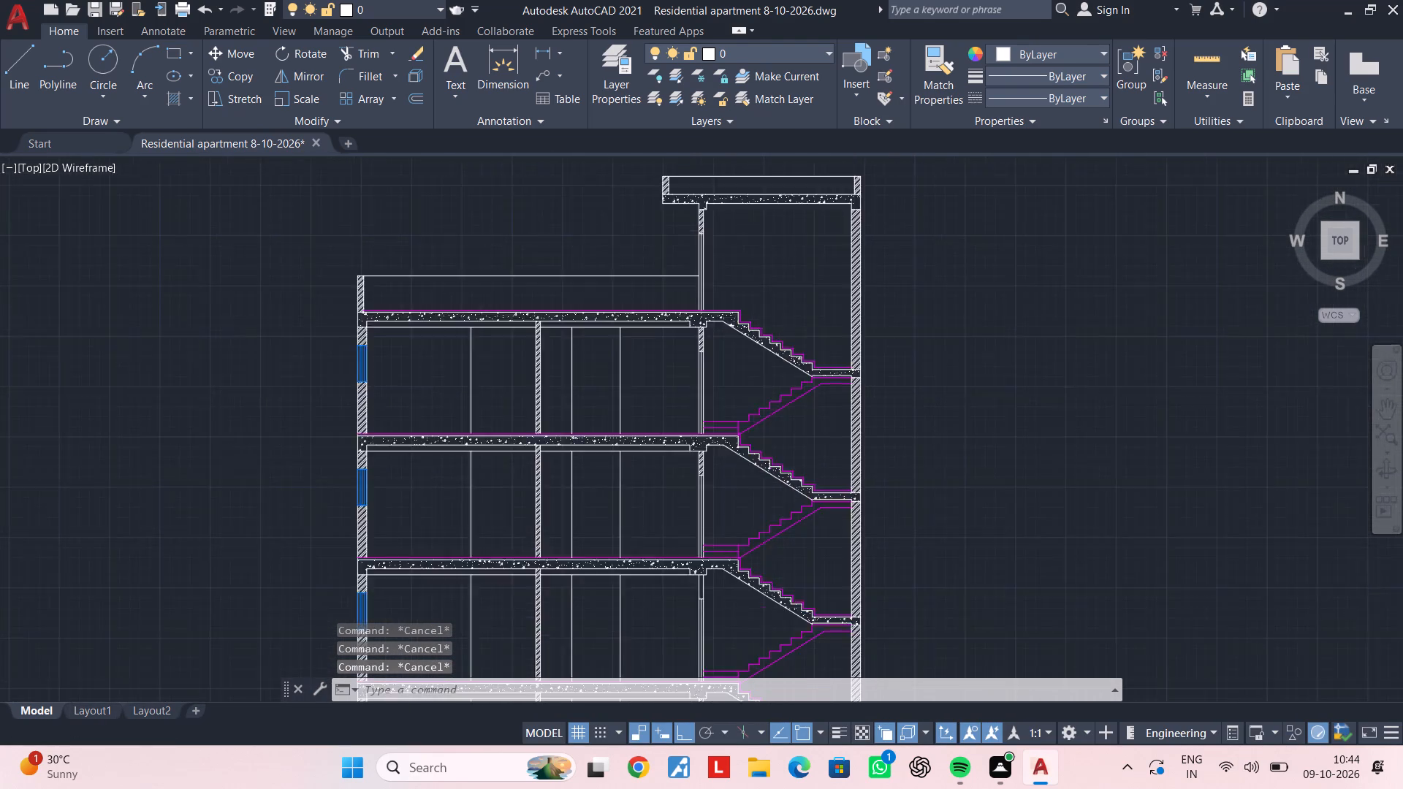
middle_click_drag(762, 308, 691, 357)
Save the drawing.
key("ctrl+s")
key("ctrl+s")
Offset the horizontal level line at the lowest upper-floor slab 10'3" upward to the slab above.
middle_click_drag(697, 285, 690, 343)
key("Escape")
key("Escape")
key("Escape")
key("Escape")
middle_click_drag(695, 331, 603, 337)
middle_click_drag(612, 405, 605, 342)
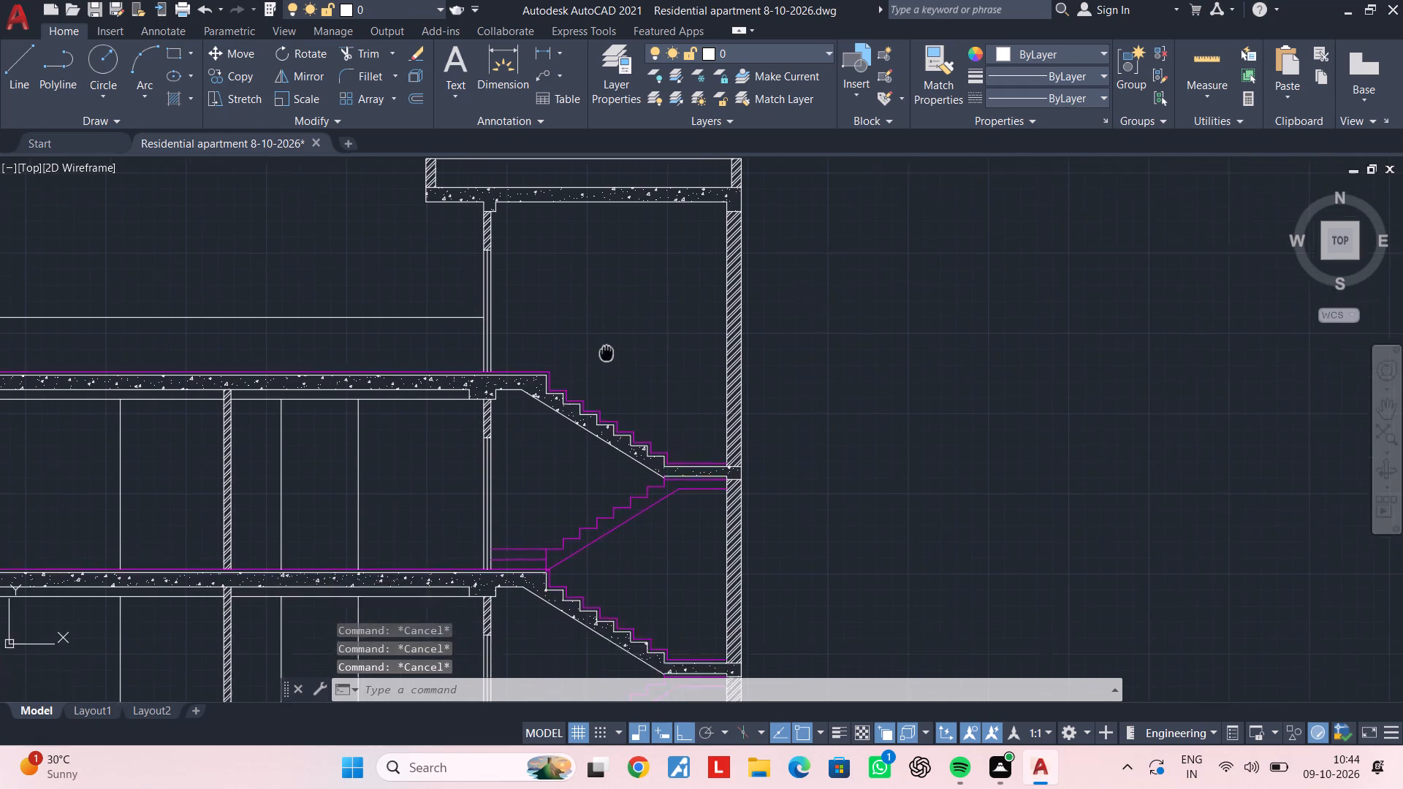
middle_click_drag(605, 342, 569, 227)
middle_click_drag(700, 438, 666, 235)
scroll(685, 400, "down", 1)
middle_click_drag(723, 449, 696, 334)
key("Escape")
key("Escape")
scroll(688, 479, "up", 1)
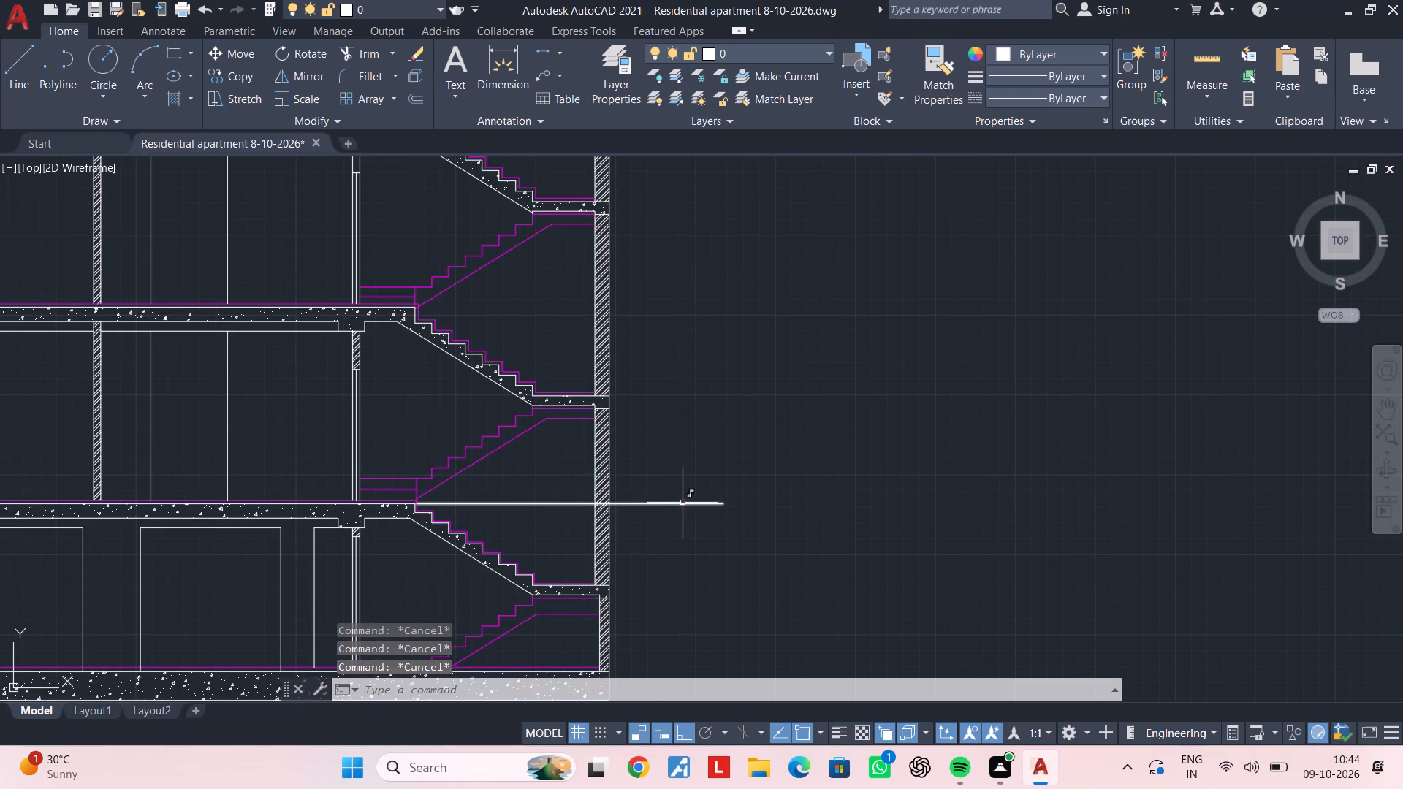
left_click(682, 504)
key("Escape")
key("Escape")
key("Escape")
key("Escape")
type("of")
key("space")
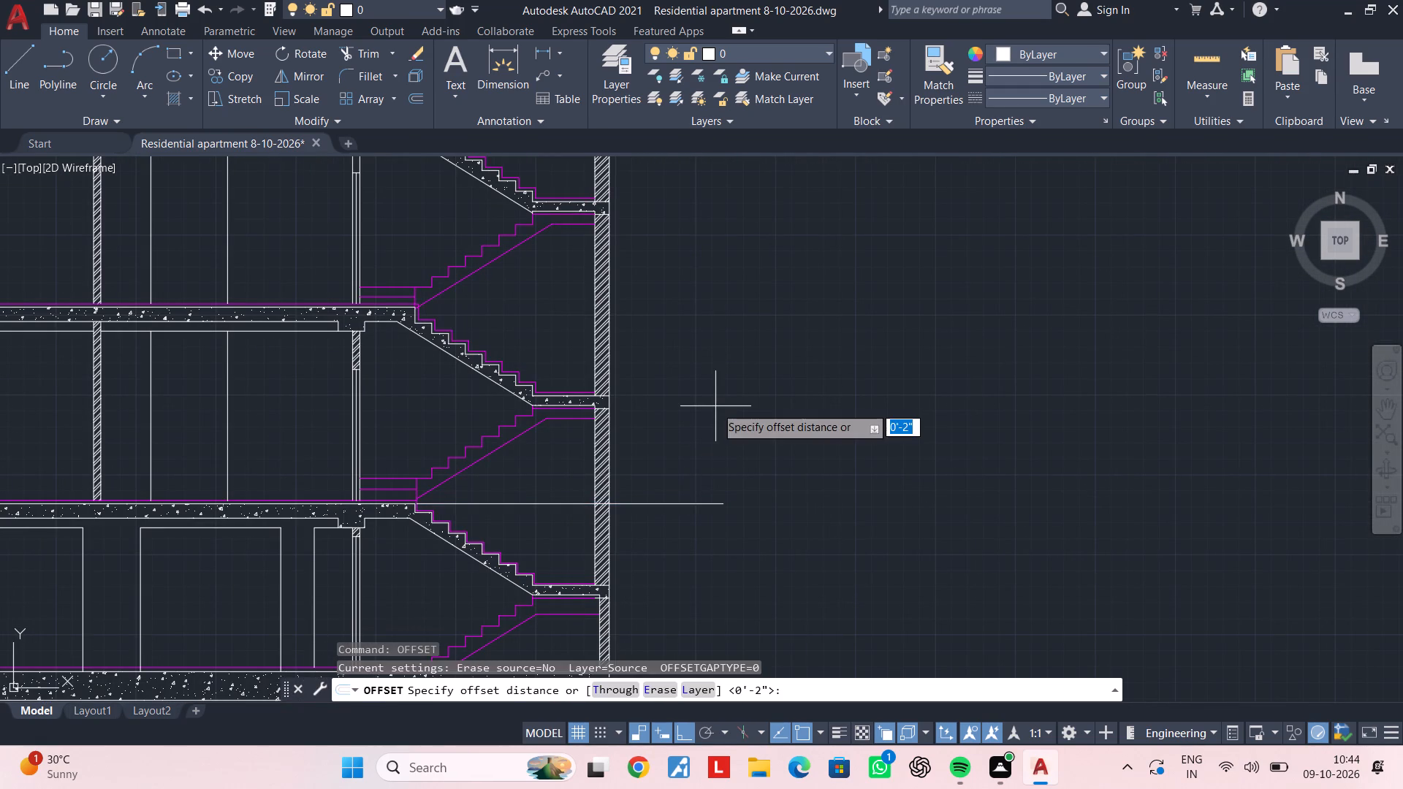
scroll(525, 637, "down", 1)
middle_click_drag(607, 557, 596, 403)
middle_click_drag(616, 441, 627, 550)
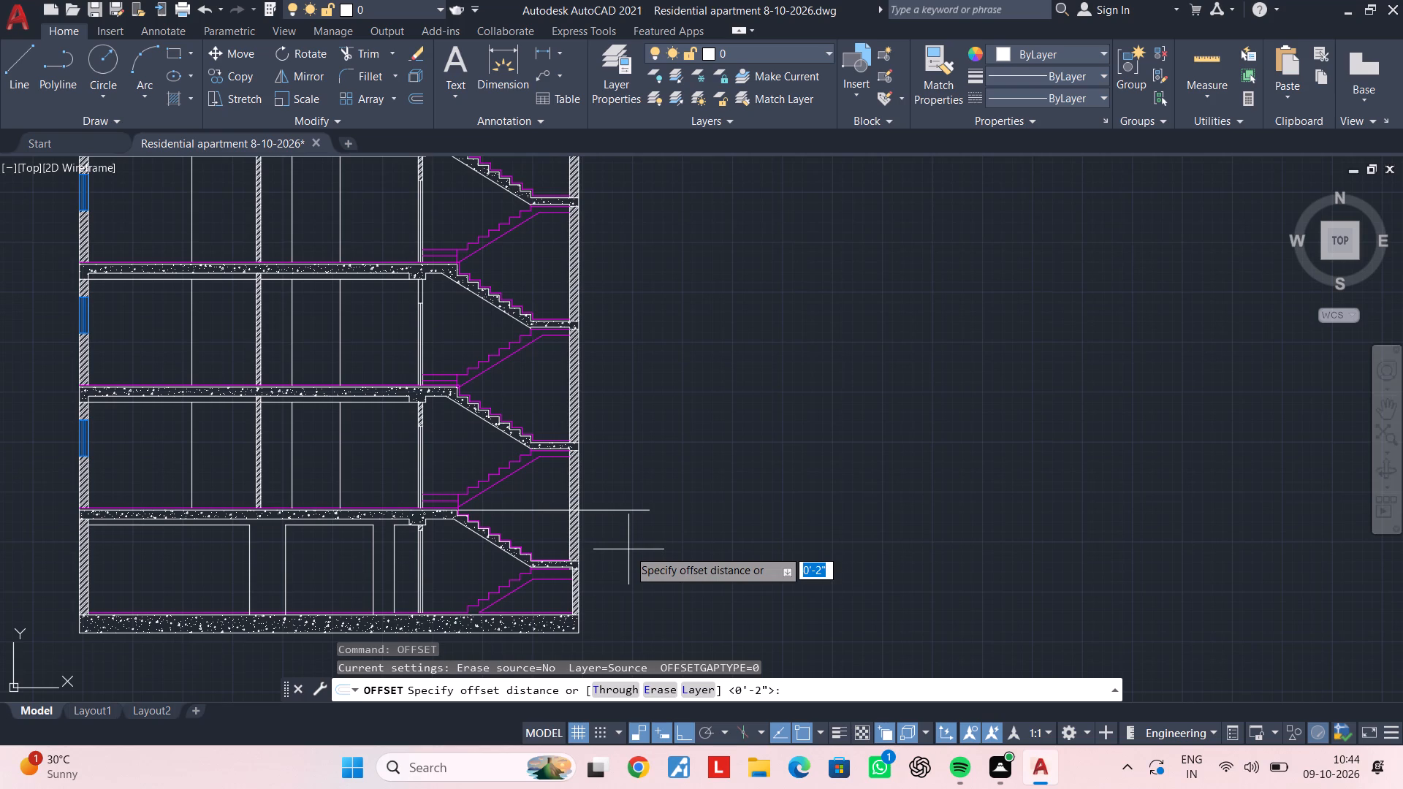
type("10")
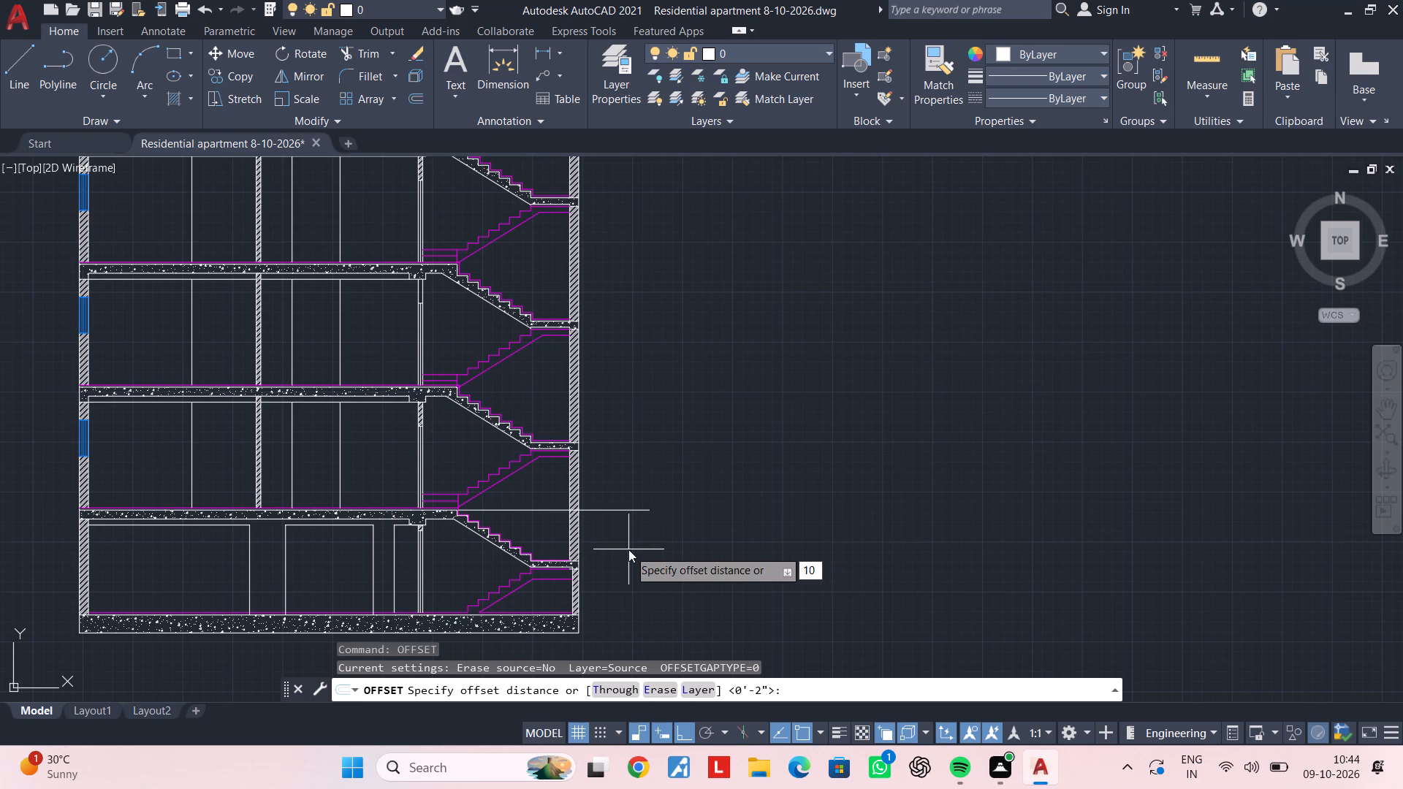
type("'3\"")
key("Return")
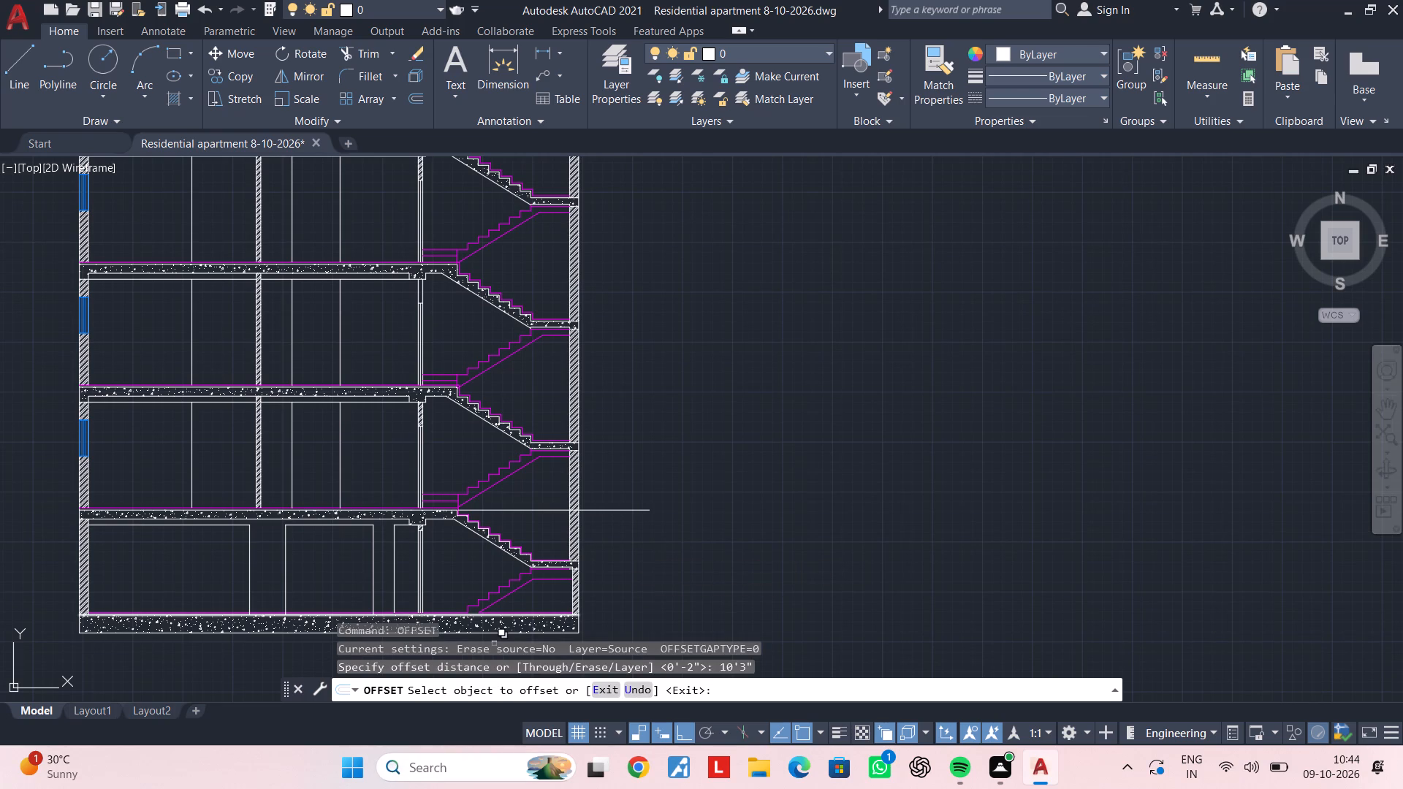
left_click(607, 508)
left_click(607, 396)
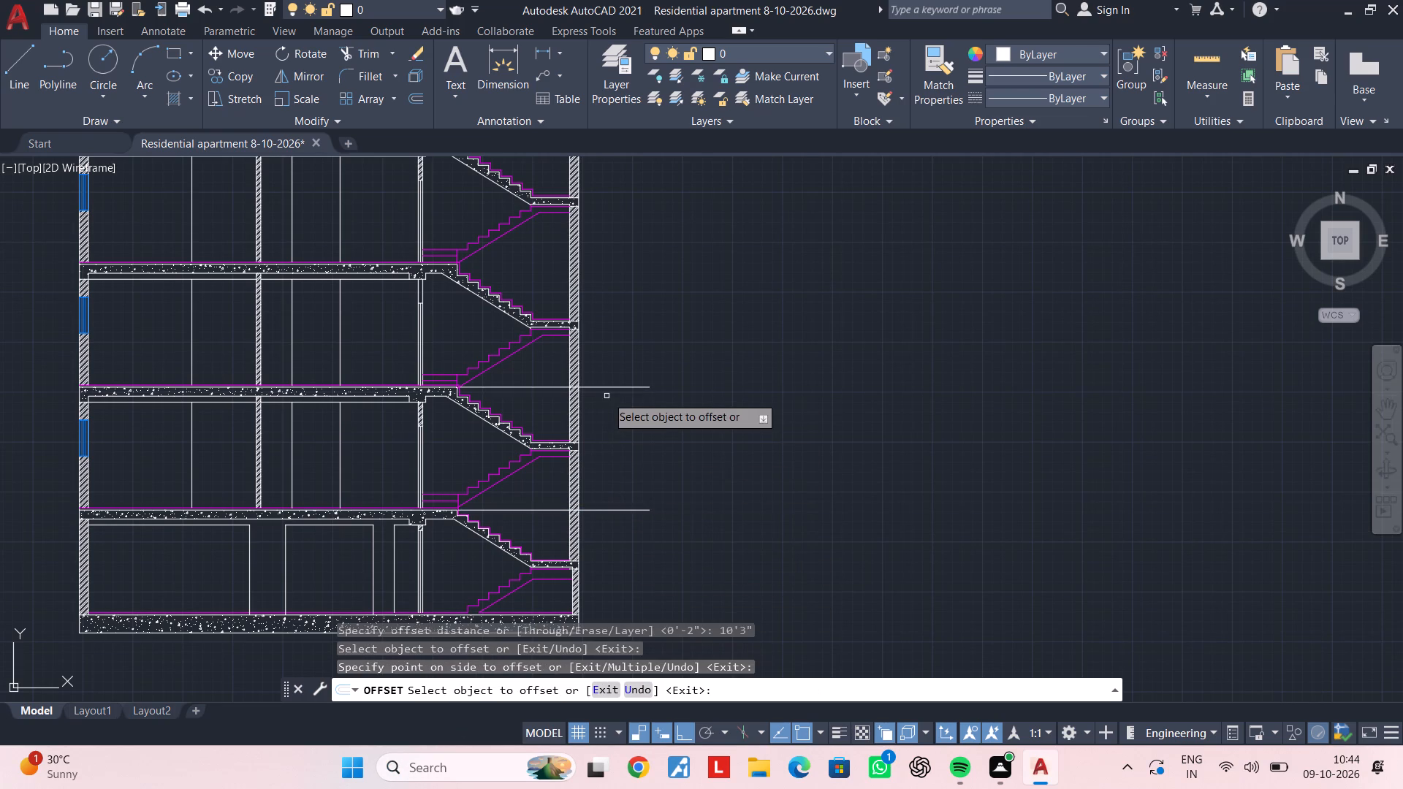
Repeat the 10'3" upward offset from each new level line for the three slabs above, up to the terrace.
scroll(613, 383, "up", 1)
left_click(618, 386)
middle_click_drag(604, 357, 598, 381)
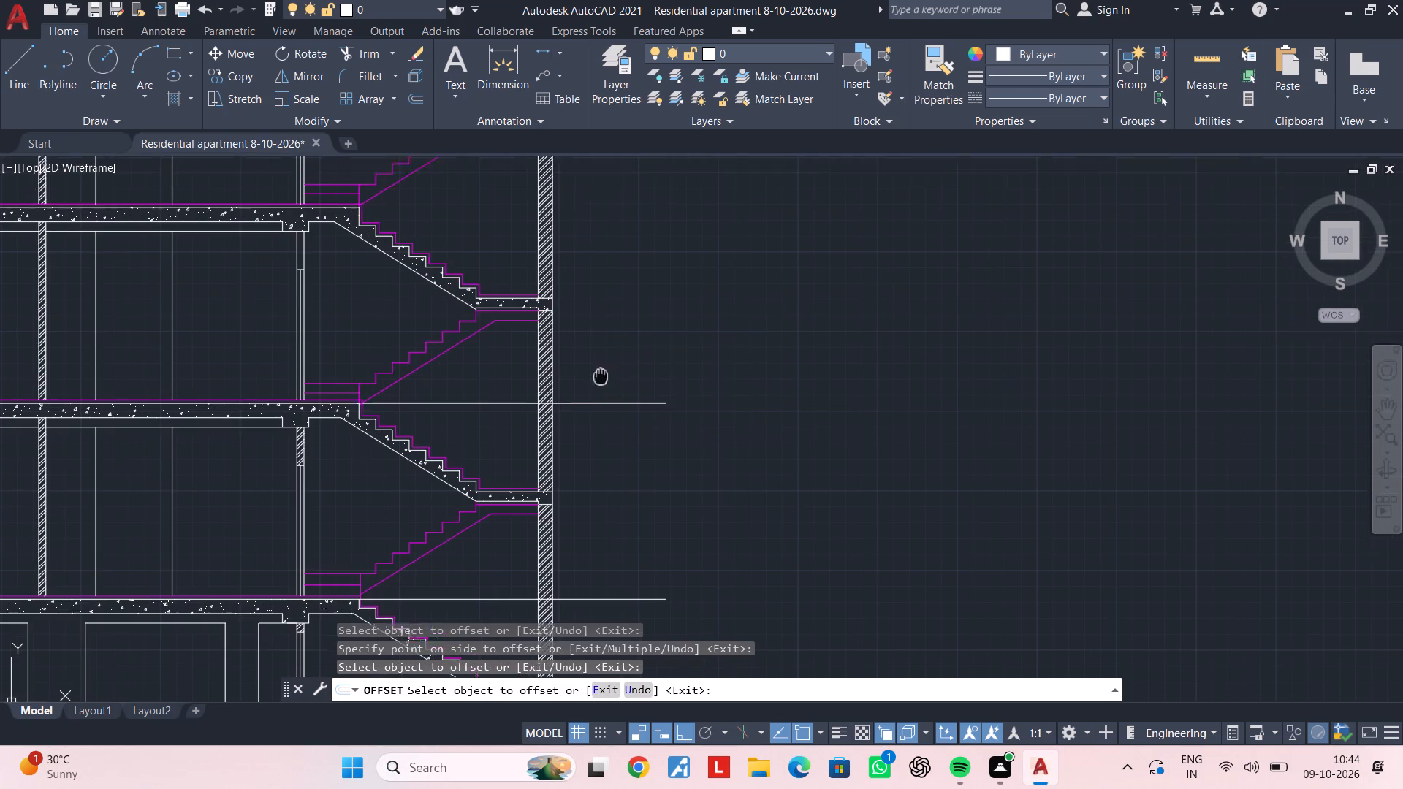
middle_click_drag(598, 381, 562, 519)
left_click(592, 551)
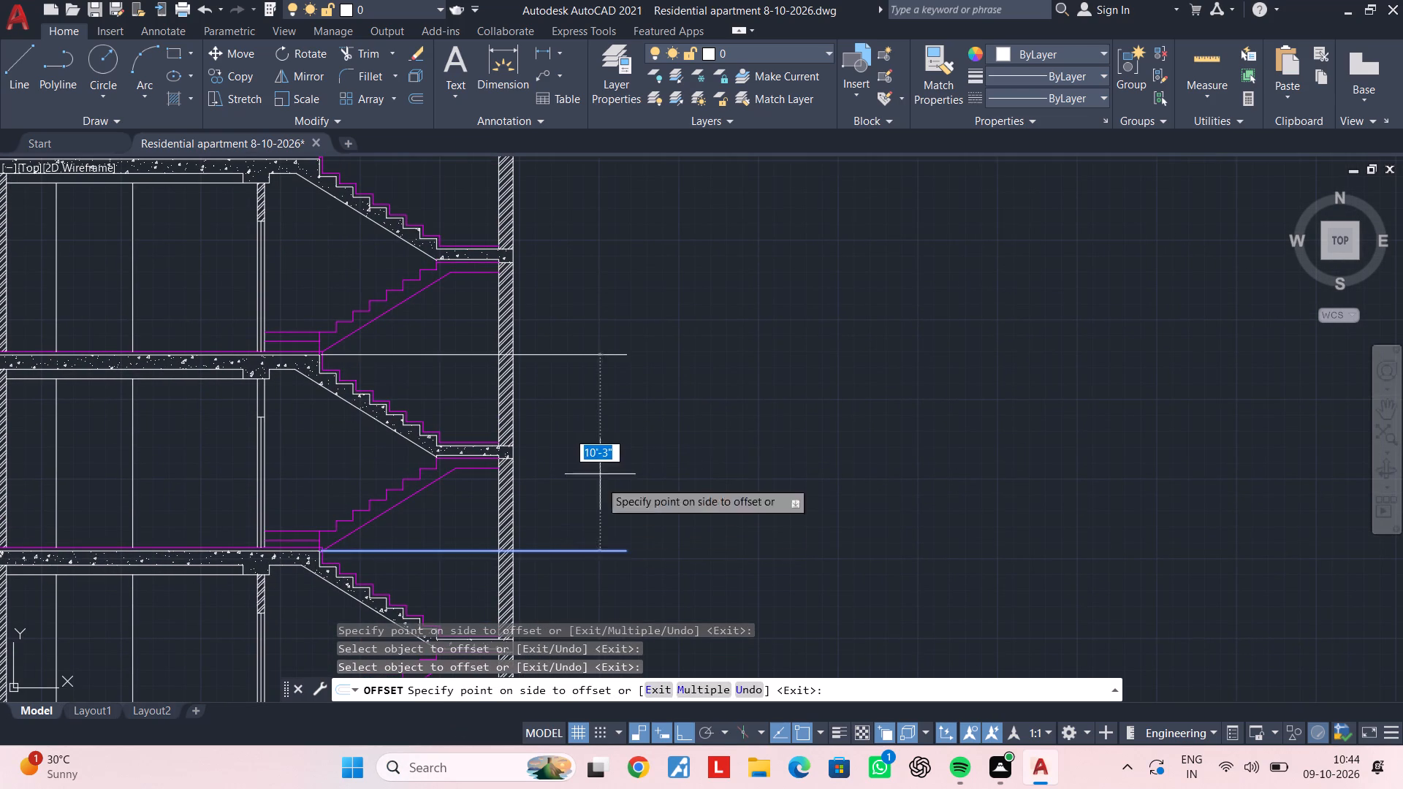
left_click(584, 371)
middle_click_drag(577, 390, 552, 521)
left_click(562, 485)
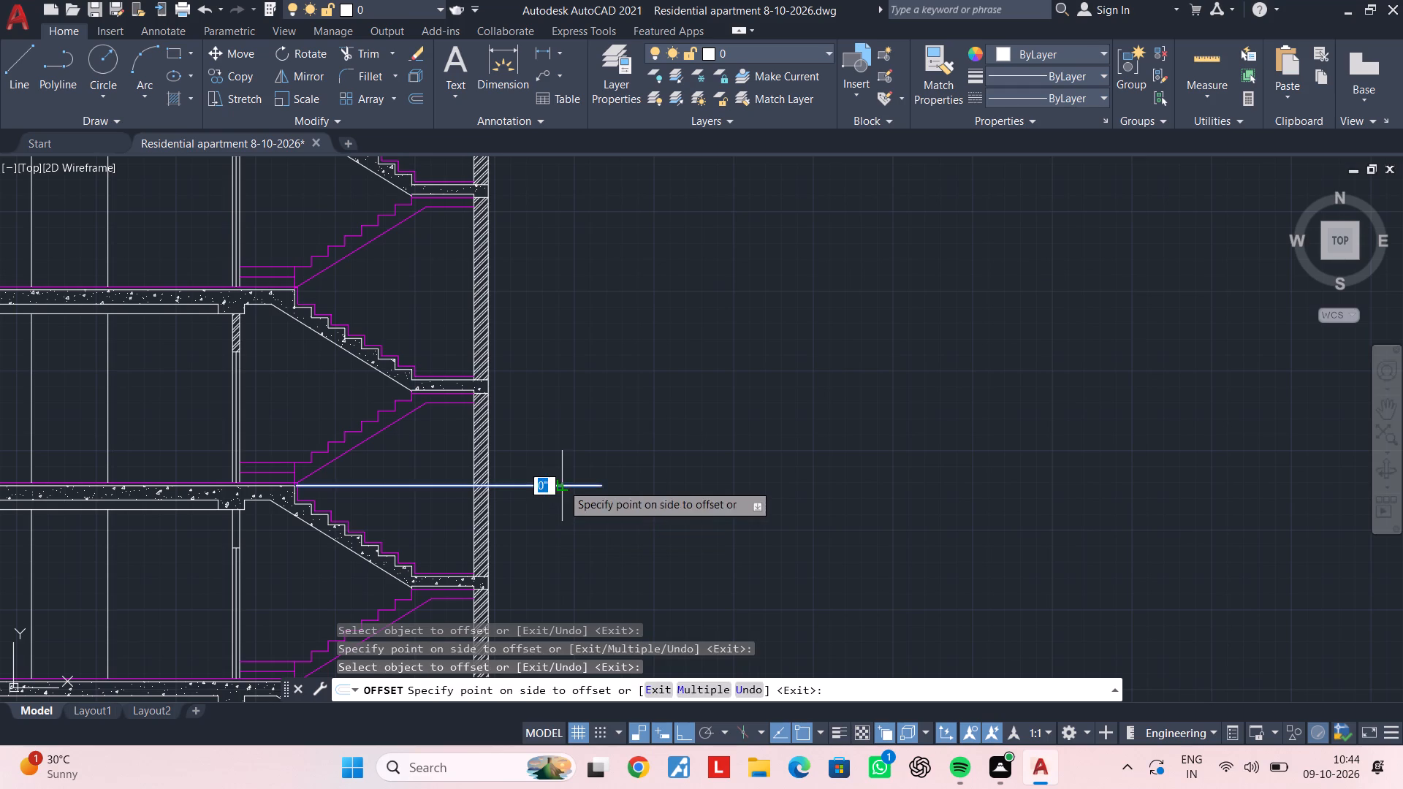
left_click(558, 330)
middle_click_drag(558, 355, 549, 546)
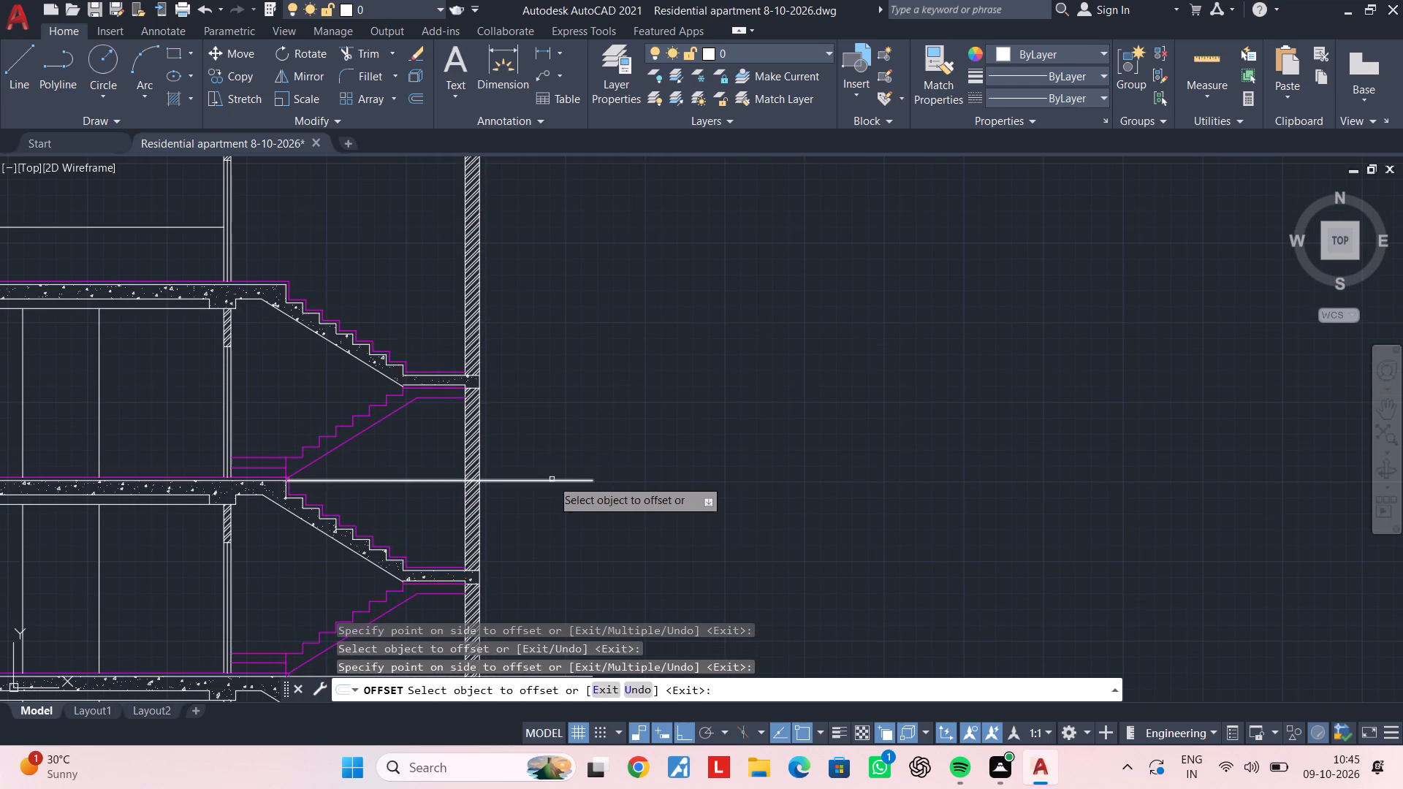
left_click(552, 479)
left_click(550, 351)
middle_click_drag(550, 310, 533, 501)
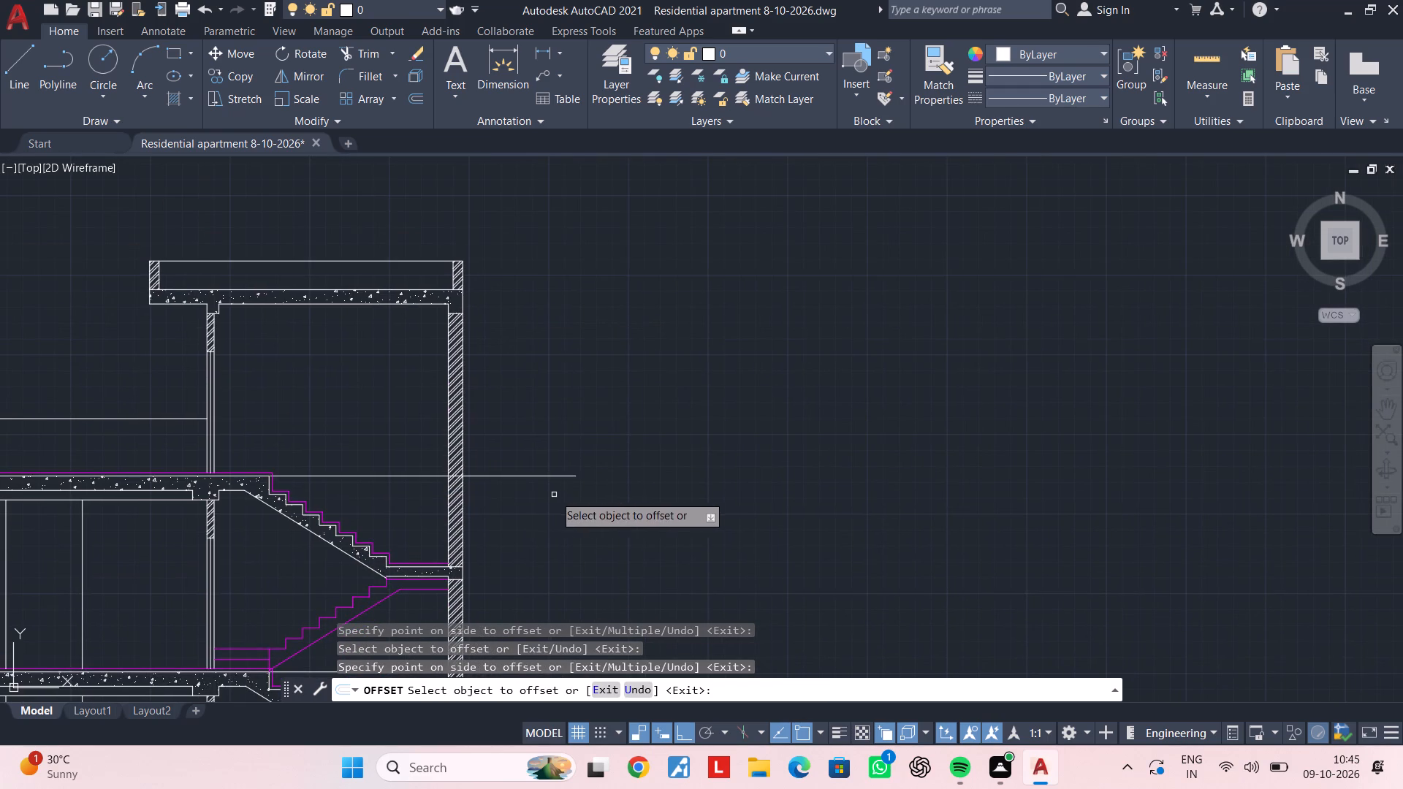
key("Escape")
key("Escape")
Change all five horizontal level lines beside the staircase to the dashed ACAD linetype.
scroll(563, 519, "down", 2)
middle_click_drag(558, 507, 531, 351)
key("Escape")
key("Escape")
scroll(531, 355, "up", 1)
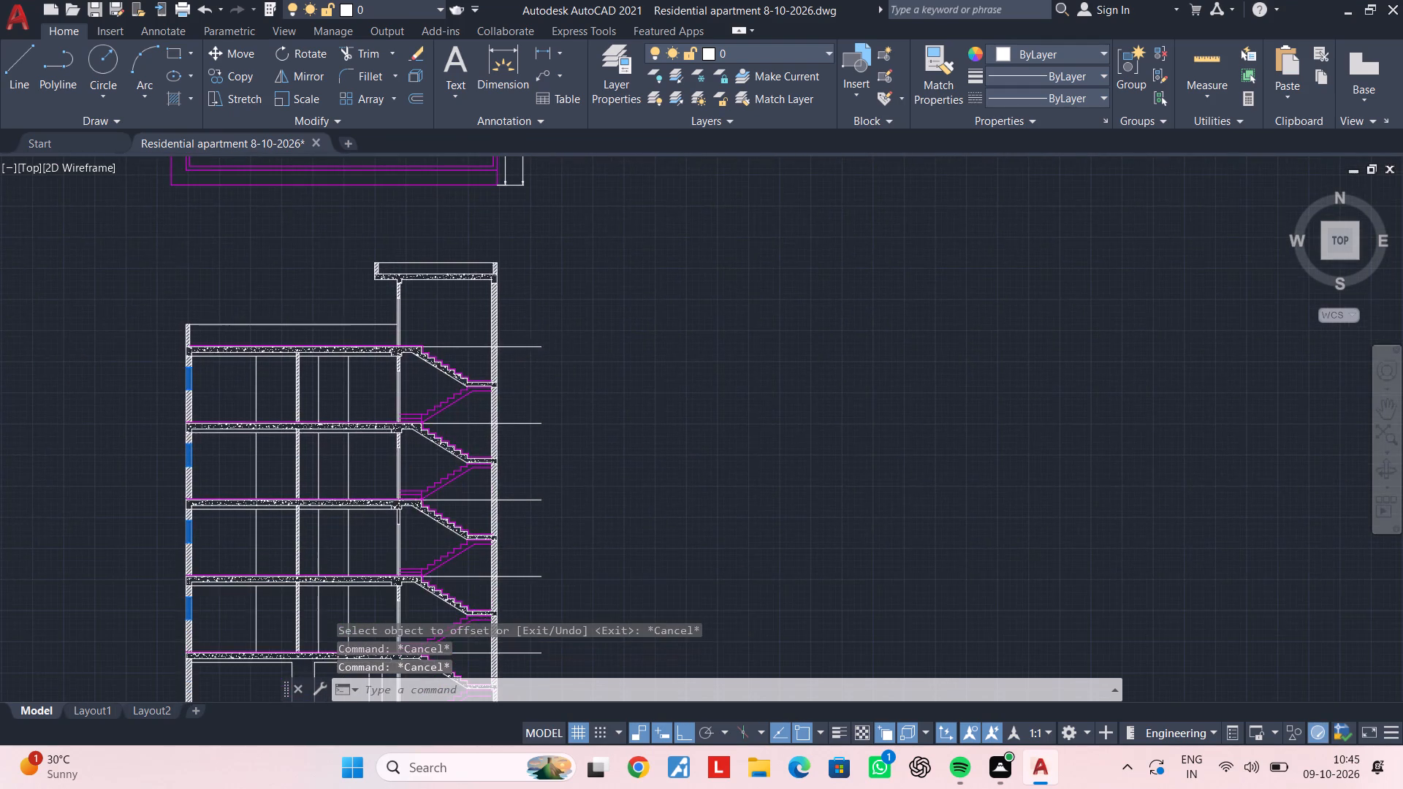
left_click_drag(530, 309, 529, 345)
middle_click_drag(524, 578, 512, 301)
left_click(516, 593)
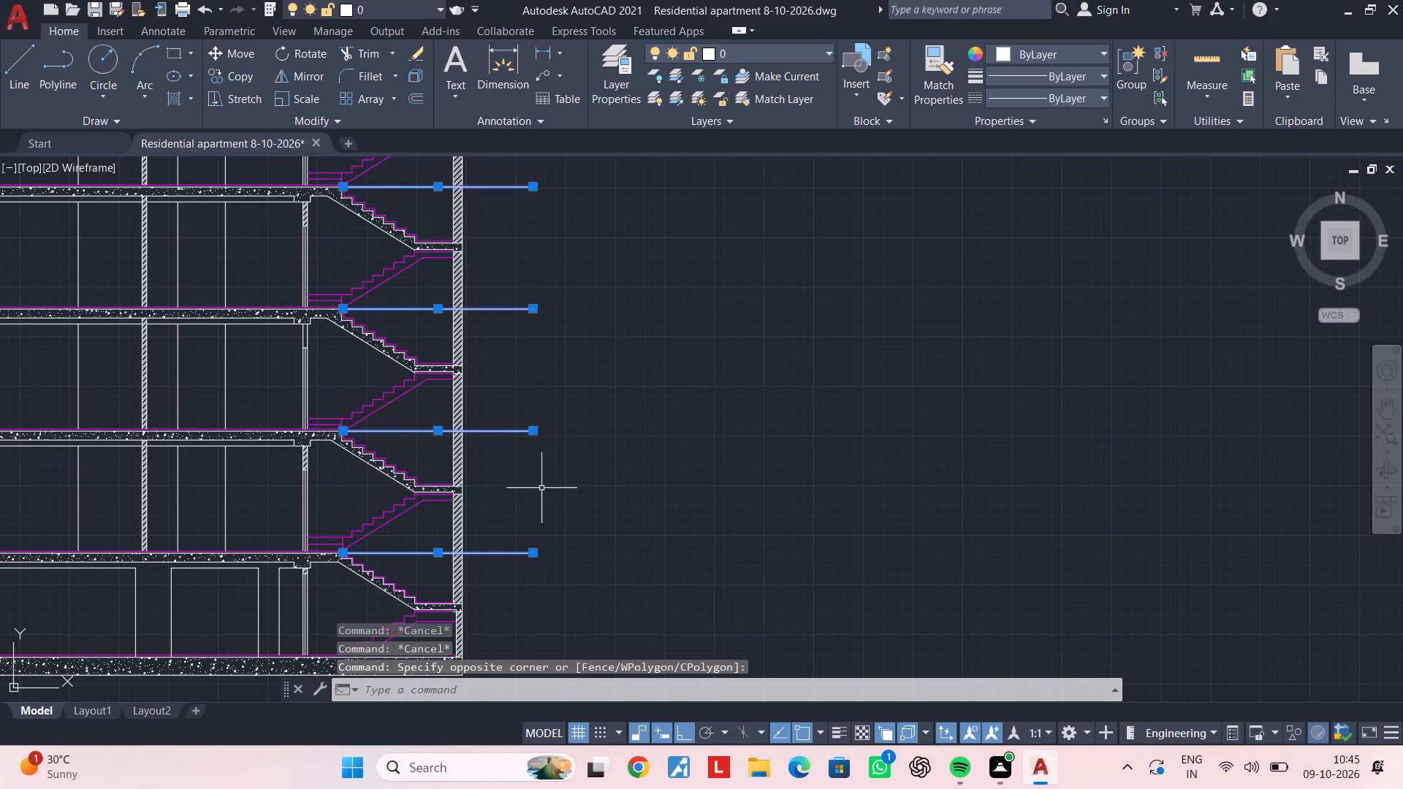
scroll(547, 484, "down", 1)
middle_click_drag(550, 479, 541, 347)
middle_click_drag(541, 351, 522, 465)
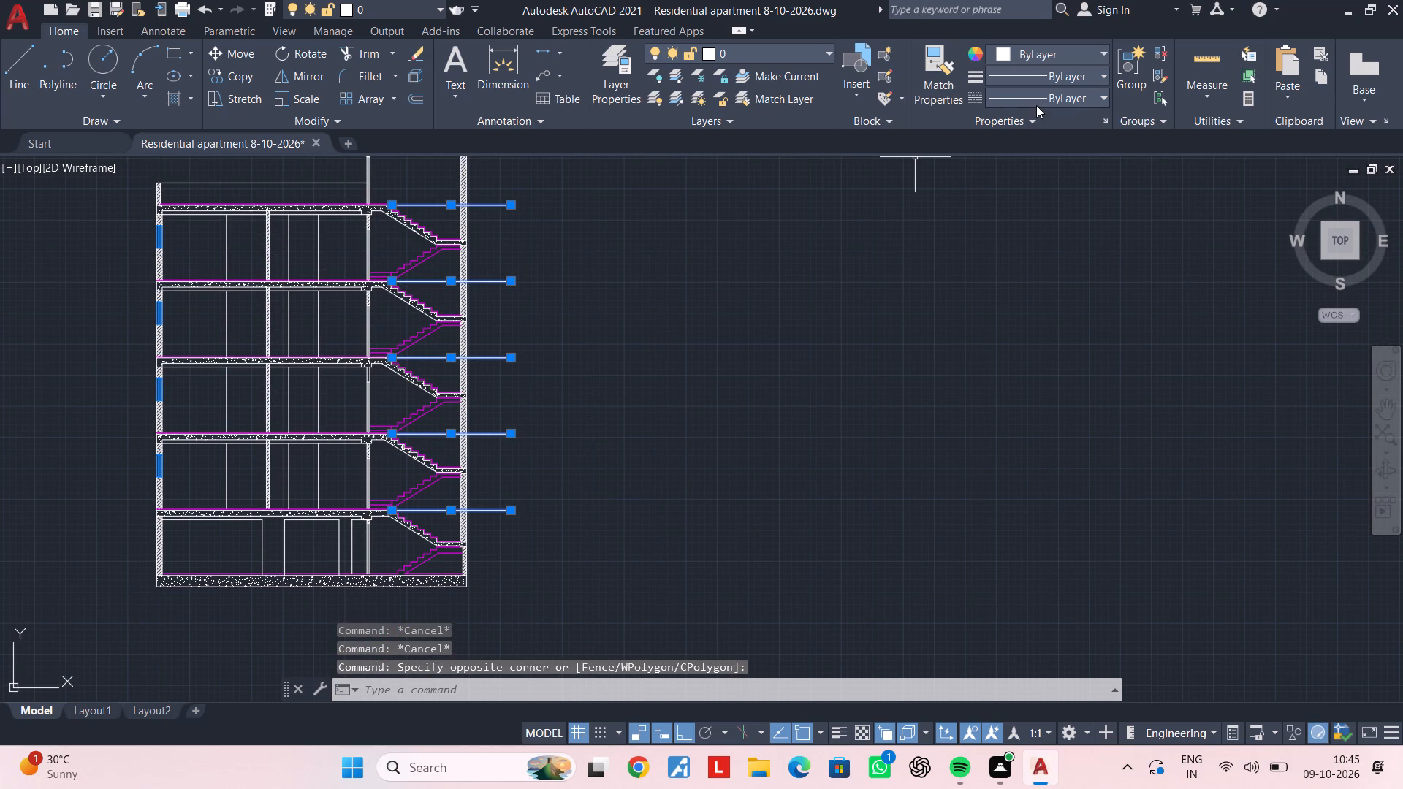
left_click(1040, 96)
left_click(1065, 160)
key("Escape")
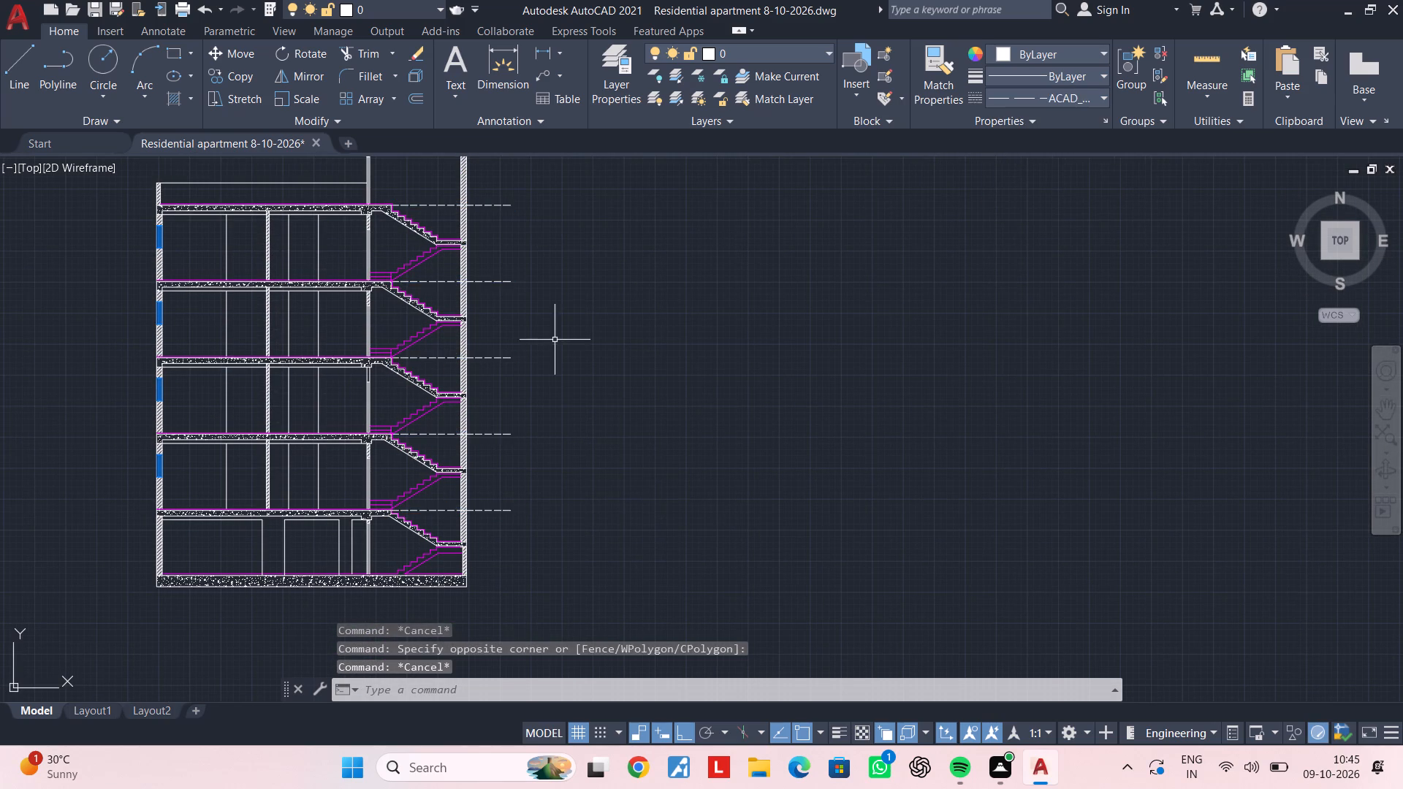
key("Escape")
Examine the section from the roof down to the base slab, checking the dashed level lines and staircase.
middle_click_drag(510, 273, 515, 413)
key("Escape")
key("Escape")
middle_click_drag(532, 360, 631, 314)
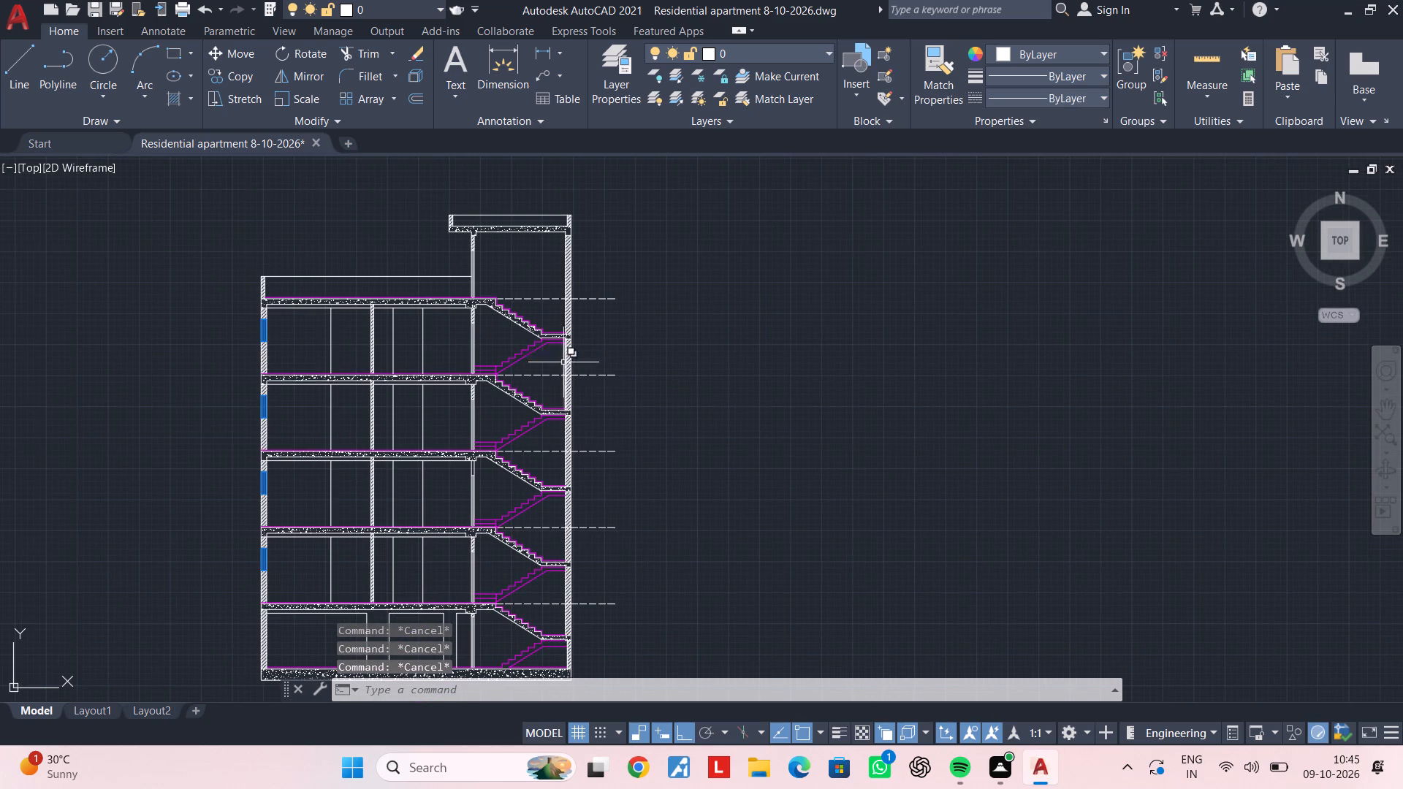
key("Escape")
key("Escape")
key("Escape")
middle_click_drag(579, 340, 585, 482)
scroll(536, 452, "up", 1)
middle_click_drag(538, 449, 546, 438)
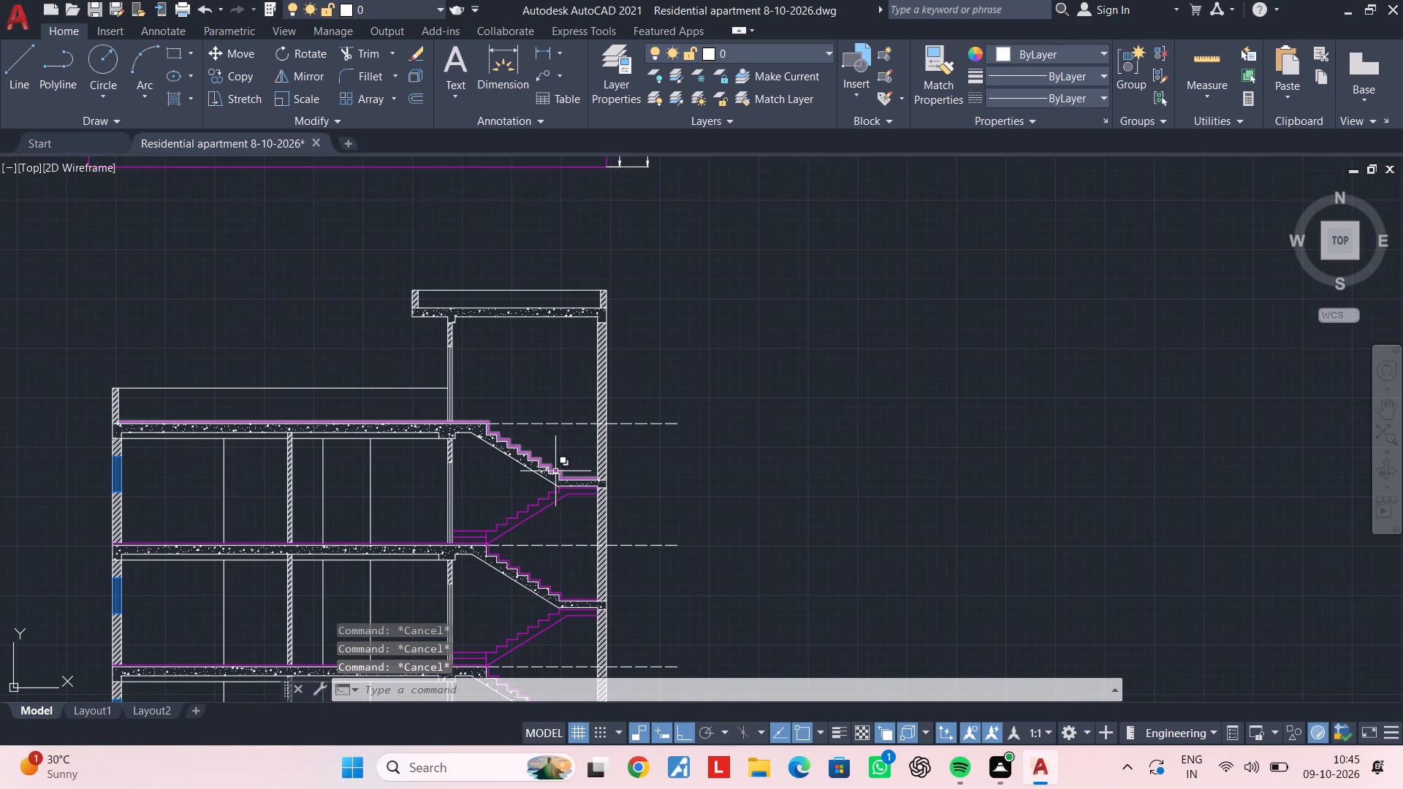
middle_click_drag(555, 471, 555, 432)
scroll(555, 462, "up", 1)
scroll(531, 450, "down", 1)
middle_click_drag(531, 450, 577, 269)
middle_click_drag(408, 500, 529, 401)
scroll(519, 410, "down", 1)
middle_click_drag(525, 448, 567, 375)
key("Escape")
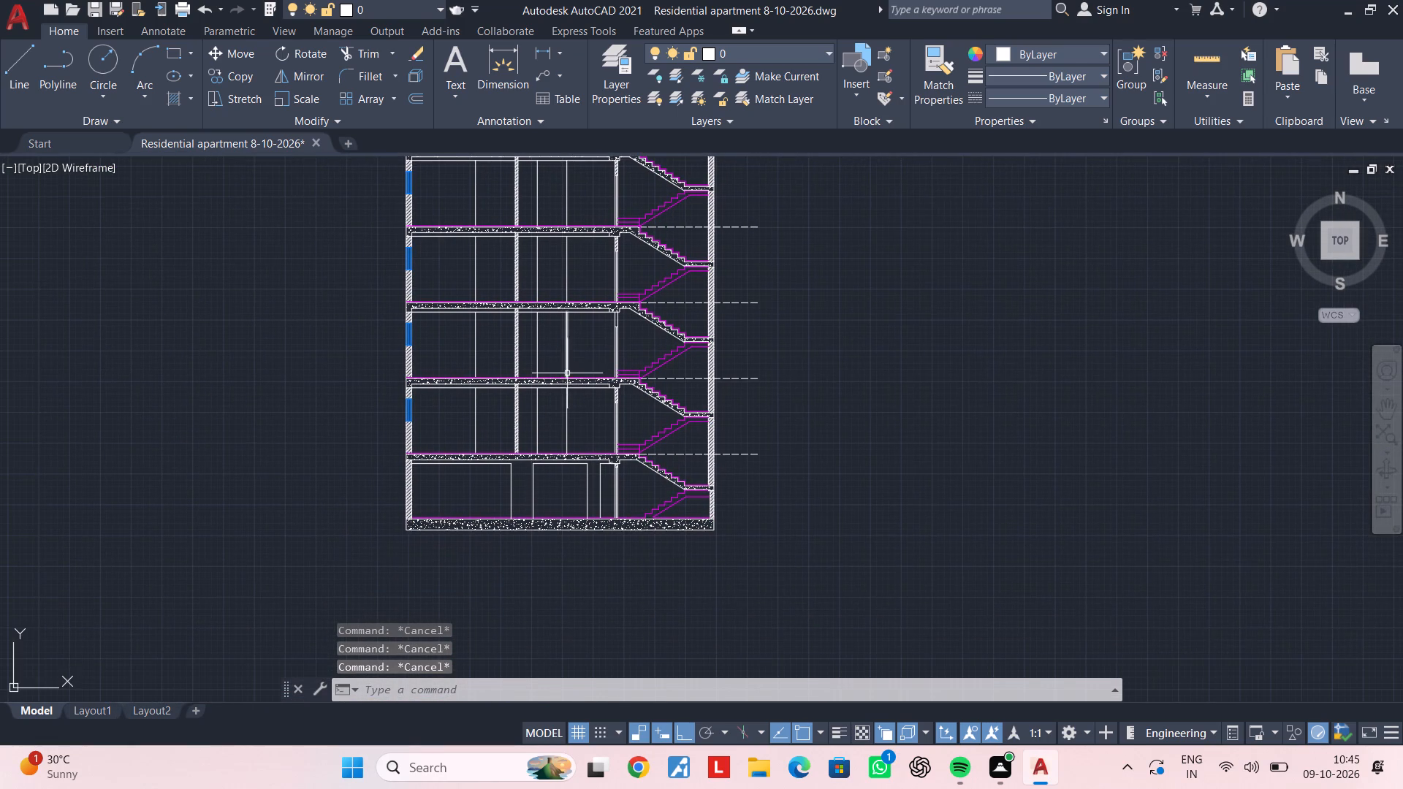
key("Escape")
key("Escape")
key("Escape")
key("Escape")
key("Escape")
key("Escape")
key("Escape")
middle_click_drag(491, 459, 493, 561)
middle_click_drag(477, 414, 479, 504)
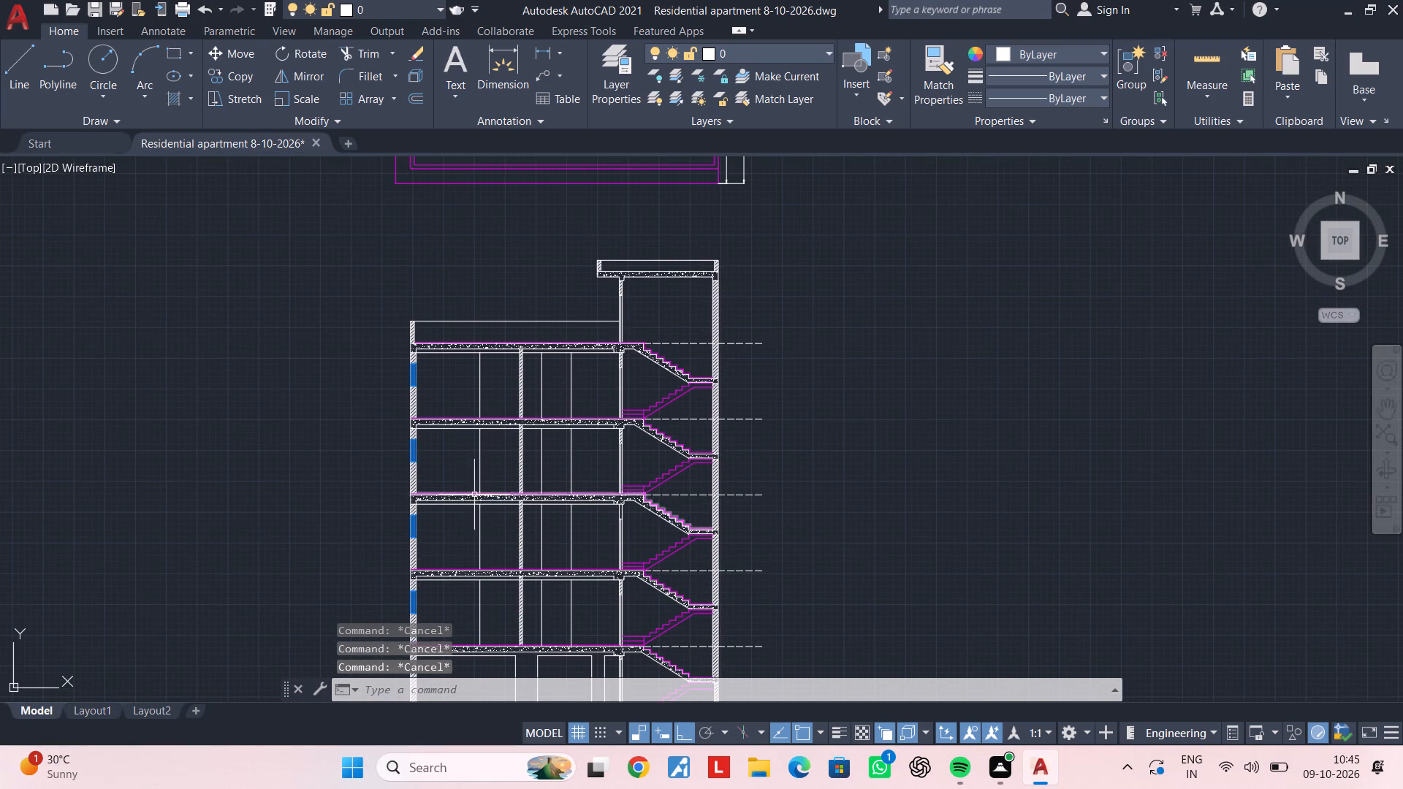
Save the drawing with the dashed level lines.
key("ctrl+s")
key("ctrl+s")
Look over the full set of floor plans and how the section aligns beneath the rotated plan.
middle_click_drag(479, 339, 473, 508)
scroll(479, 355, "down", 2)
middle_click_drag(479, 355, 474, 498)
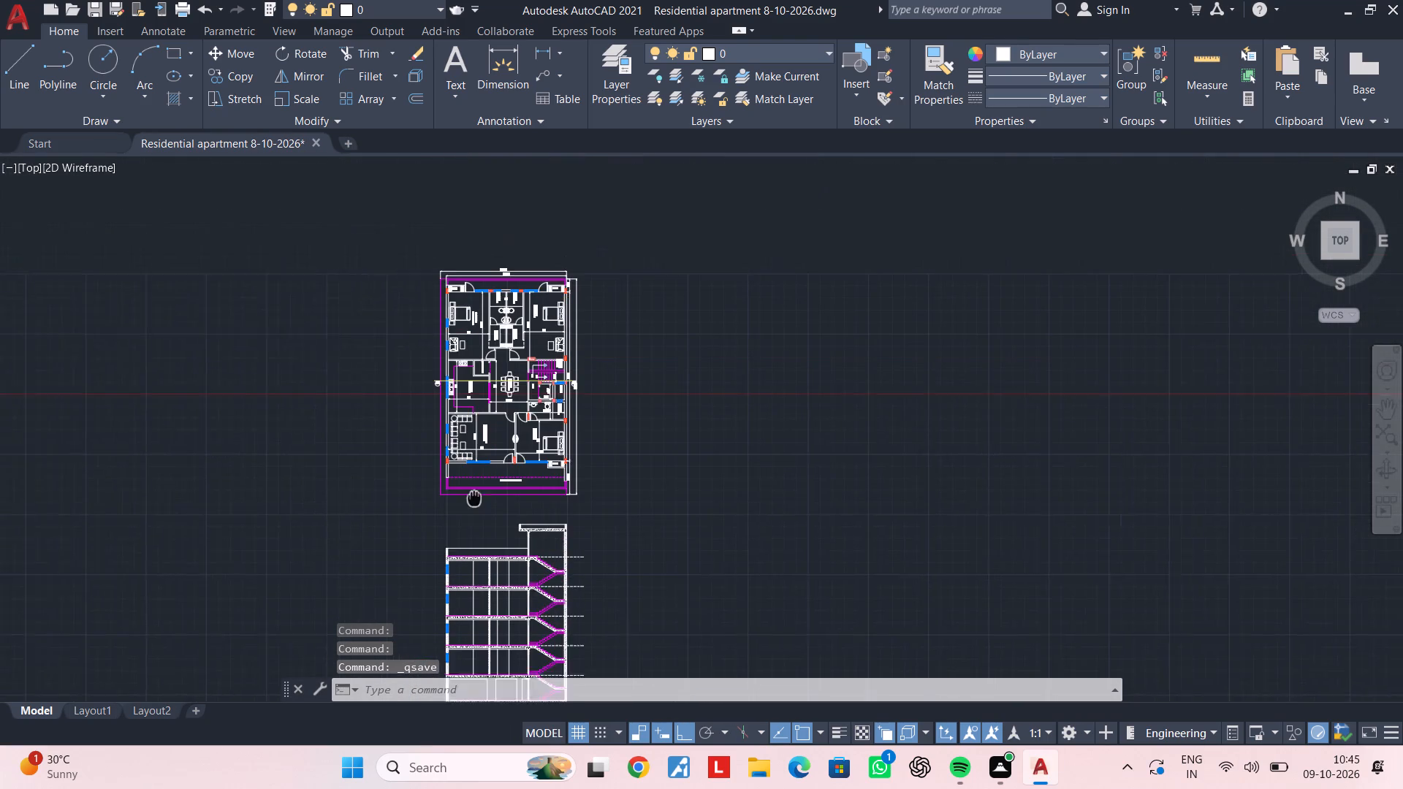
middle_click_drag(474, 498, 471, 518)
scroll(566, 422, "down", 1)
middle_click_drag(605, 418, 608, 324)
middle_click_drag(646, 324, 641, 324)
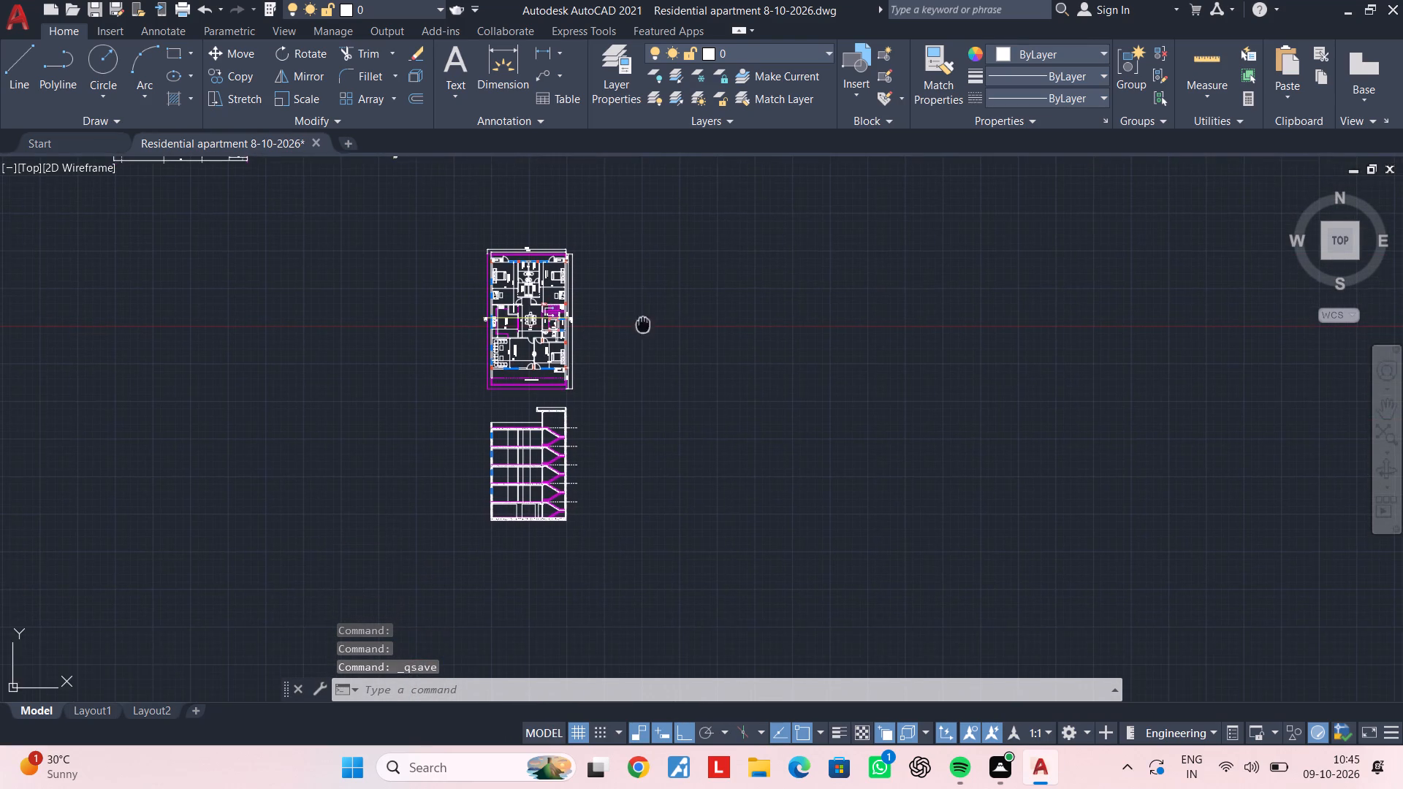
middle_click_drag(641, 324, 547, 326)
middle_click_drag(528, 500, 570, 422)
scroll(573, 299, "down", 3)
middle_click_drag(597, 276, 597, 386)
scroll(578, 394, "up", 2)
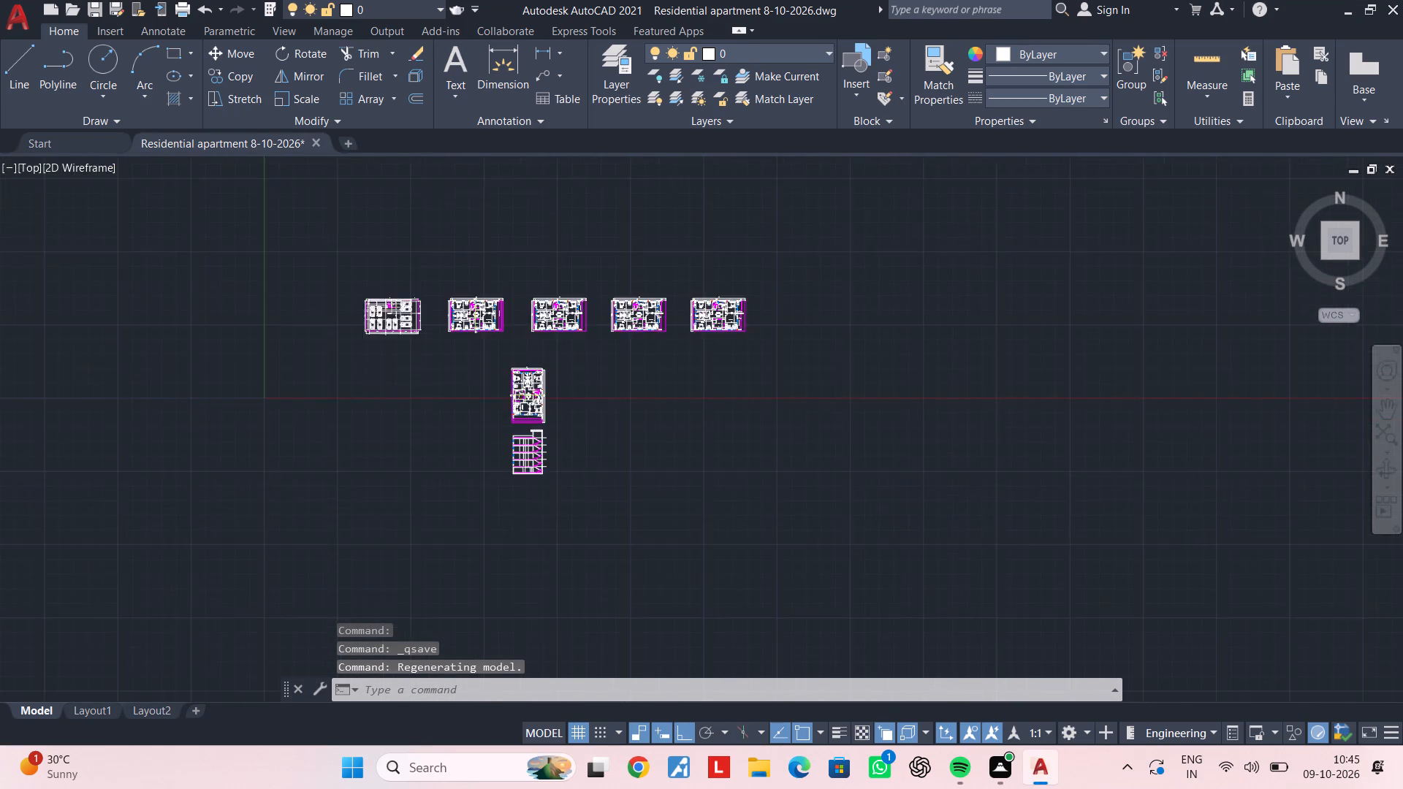
scroll(555, 424, "up", 2)
middle_click_drag(555, 425, 632, 394)
middle_click_drag(643, 377, 585, 408)
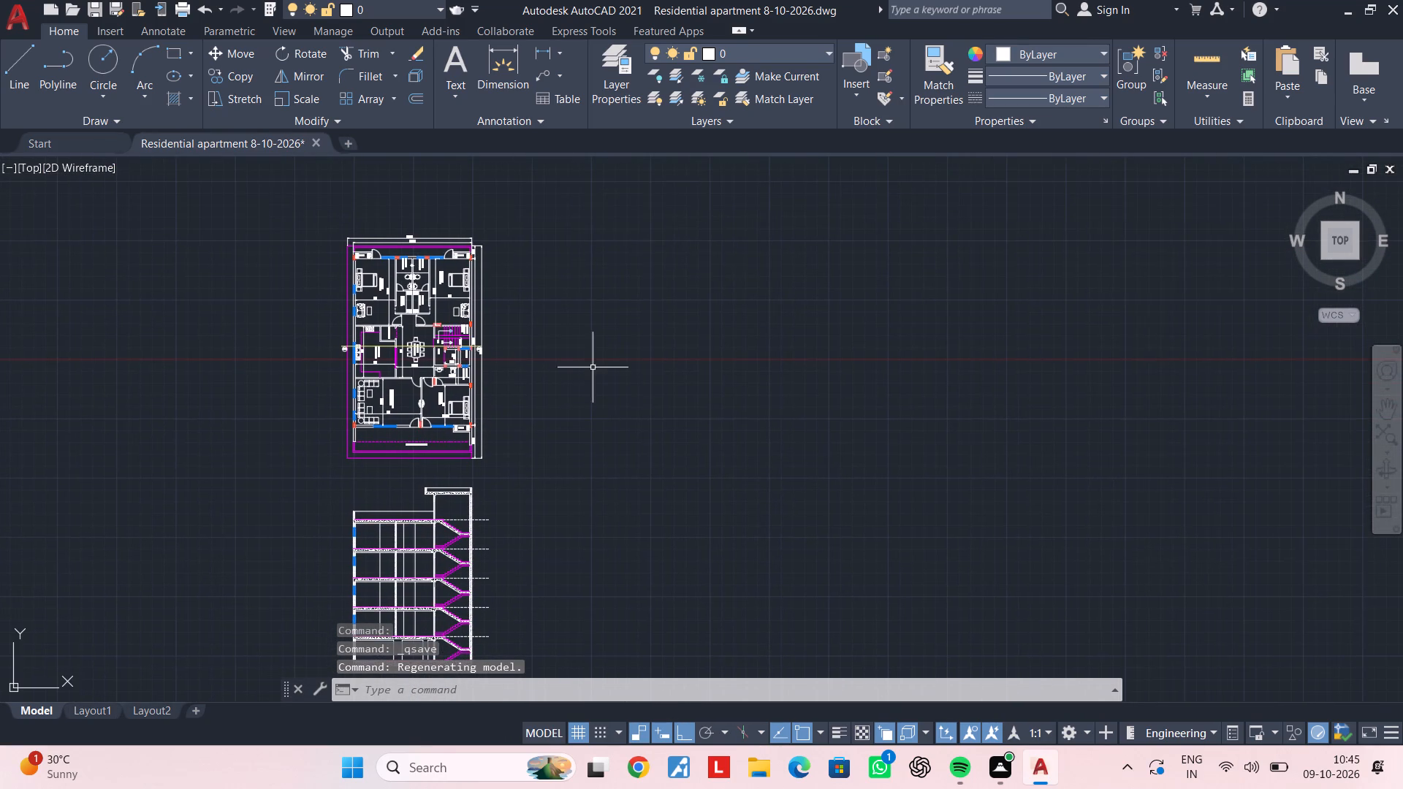
Examine the building section's floors, walls and staircase from the lower storeys up to the roof.
middle_click_drag(593, 366, 597, 451)
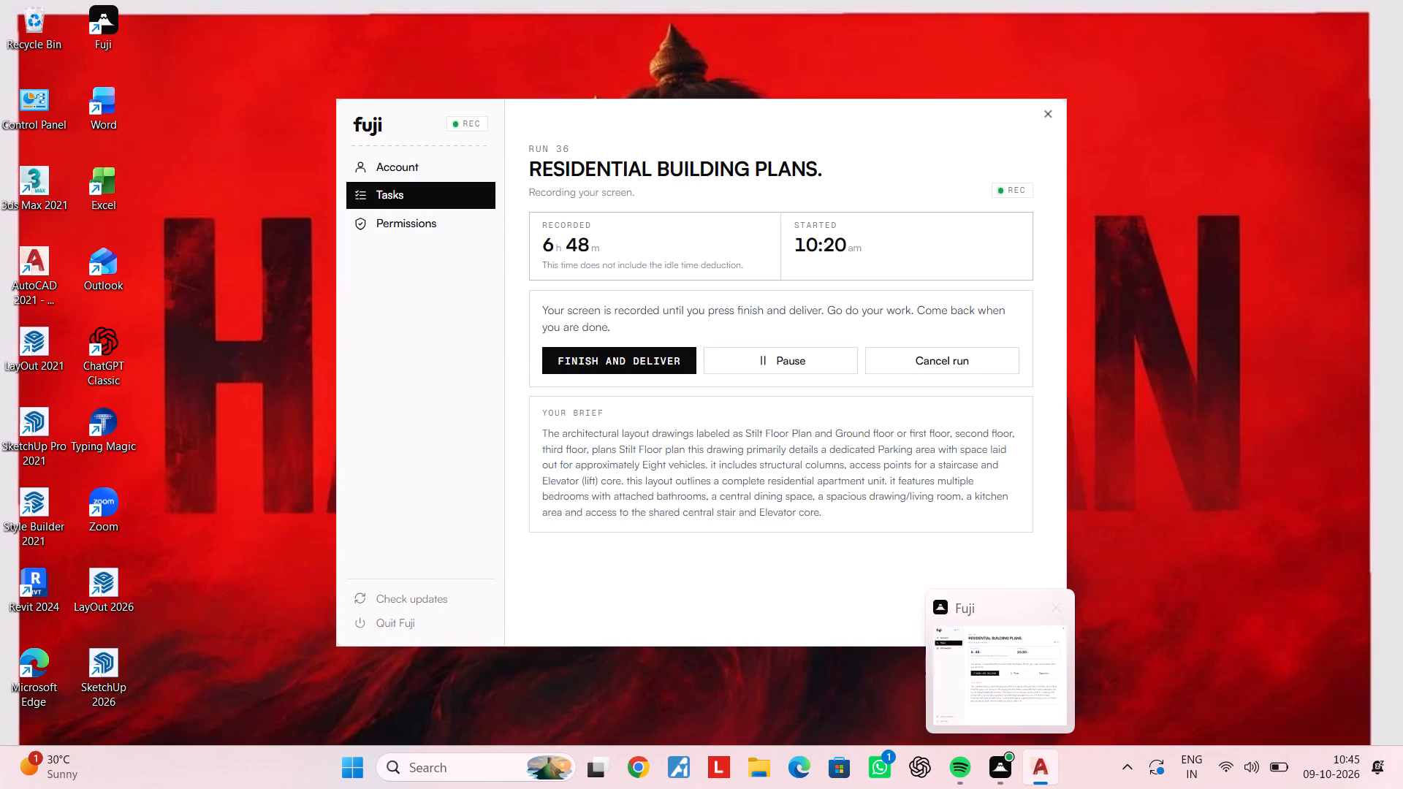
key("Escape")
key("Escape")
middle_click_drag(585, 450, 540, 284)
key("Escape")
key("Escape")
middle_click_drag(419, 413, 506, 325)
key("Escape")
scroll(465, 397, "up", 3)
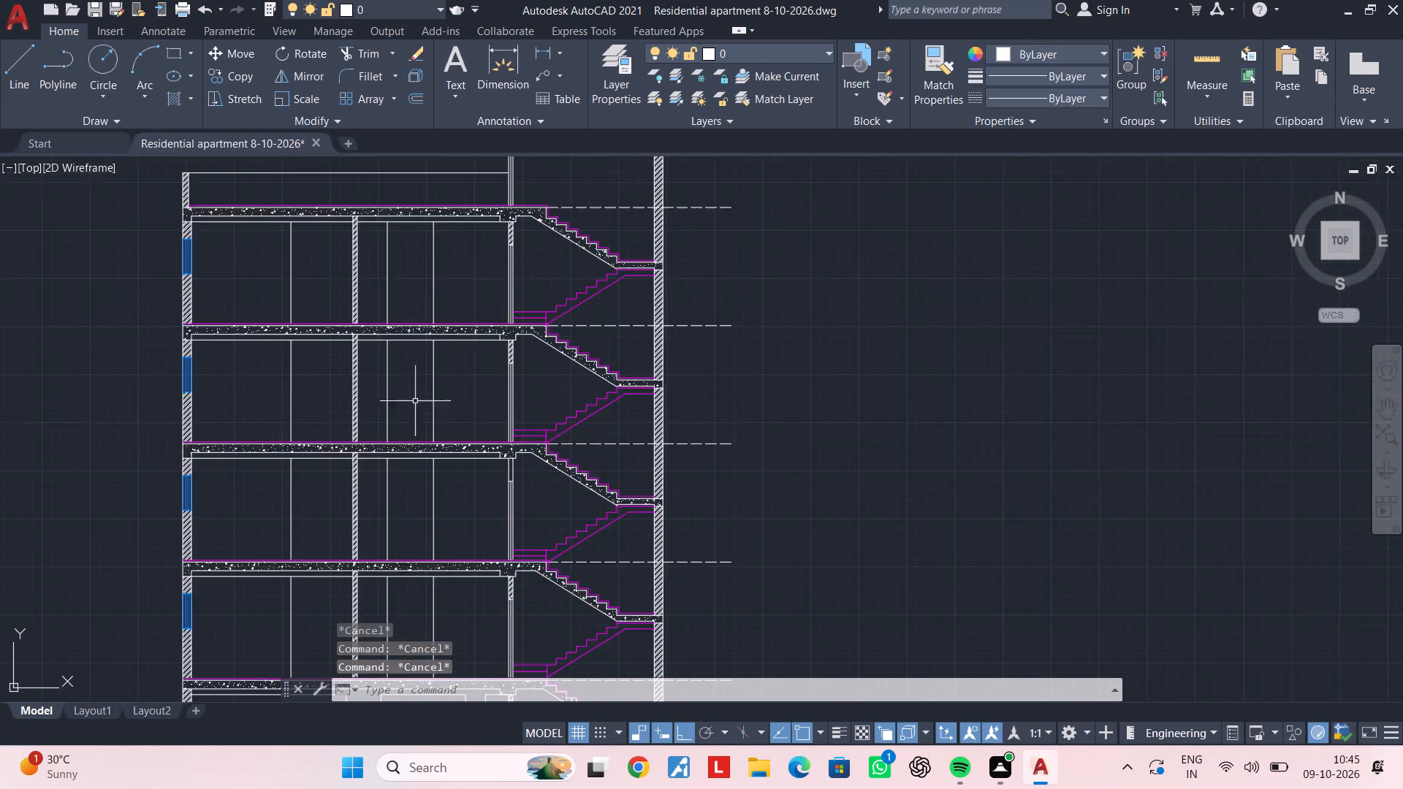
middle_click_drag(306, 375, 509, 356)
key("Escape")
key("Escape")
scroll(449, 348, "up", 2)
scroll(451, 346, "down", 3)
middle_click_drag(470, 327, 403, 593)
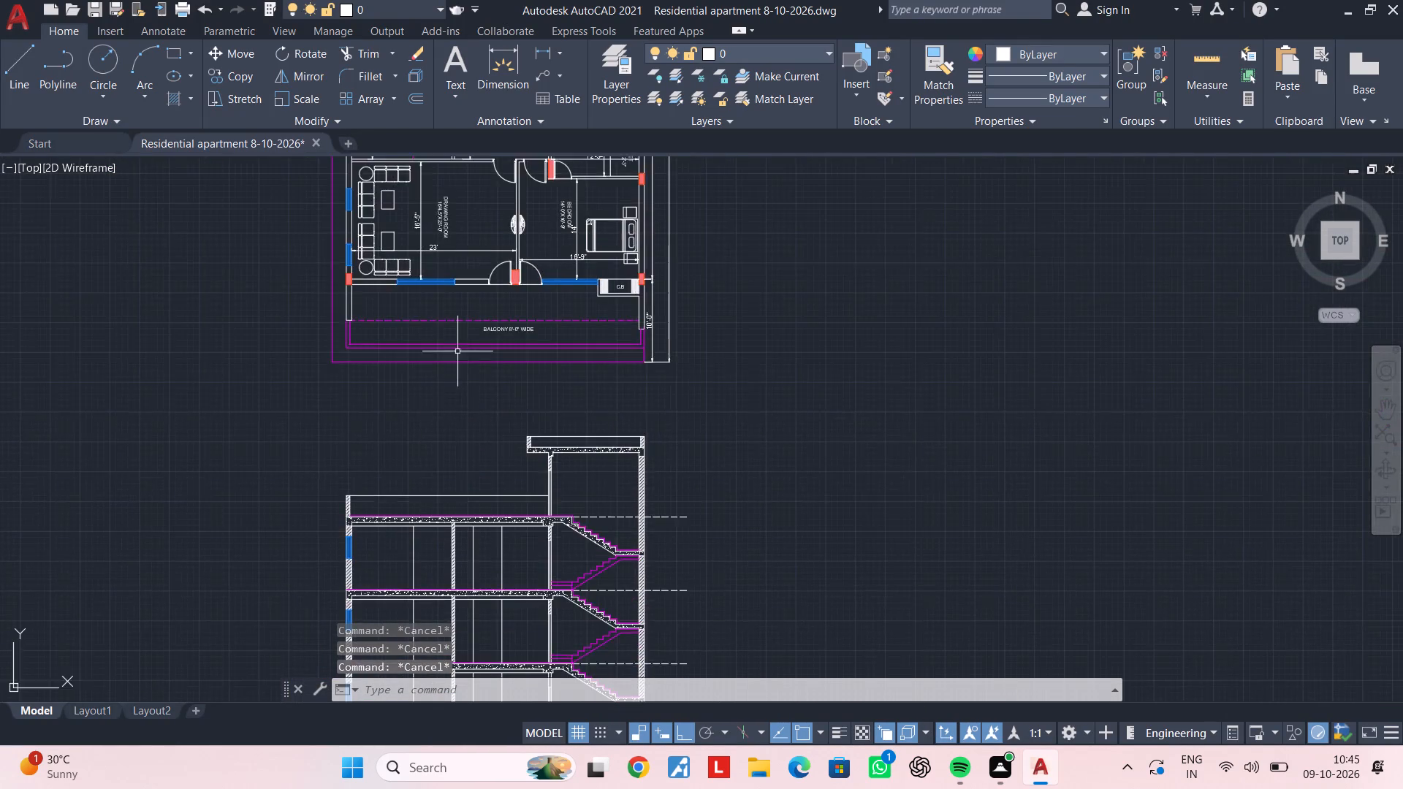
Copy the DINING room label from the floor plan into the large ground-level bay of the section, with Ortho off.
middle_click_drag(457, 351, 469, 563)
scroll(512, 335, "up", 3)
scroll(514, 335, "down", 3)
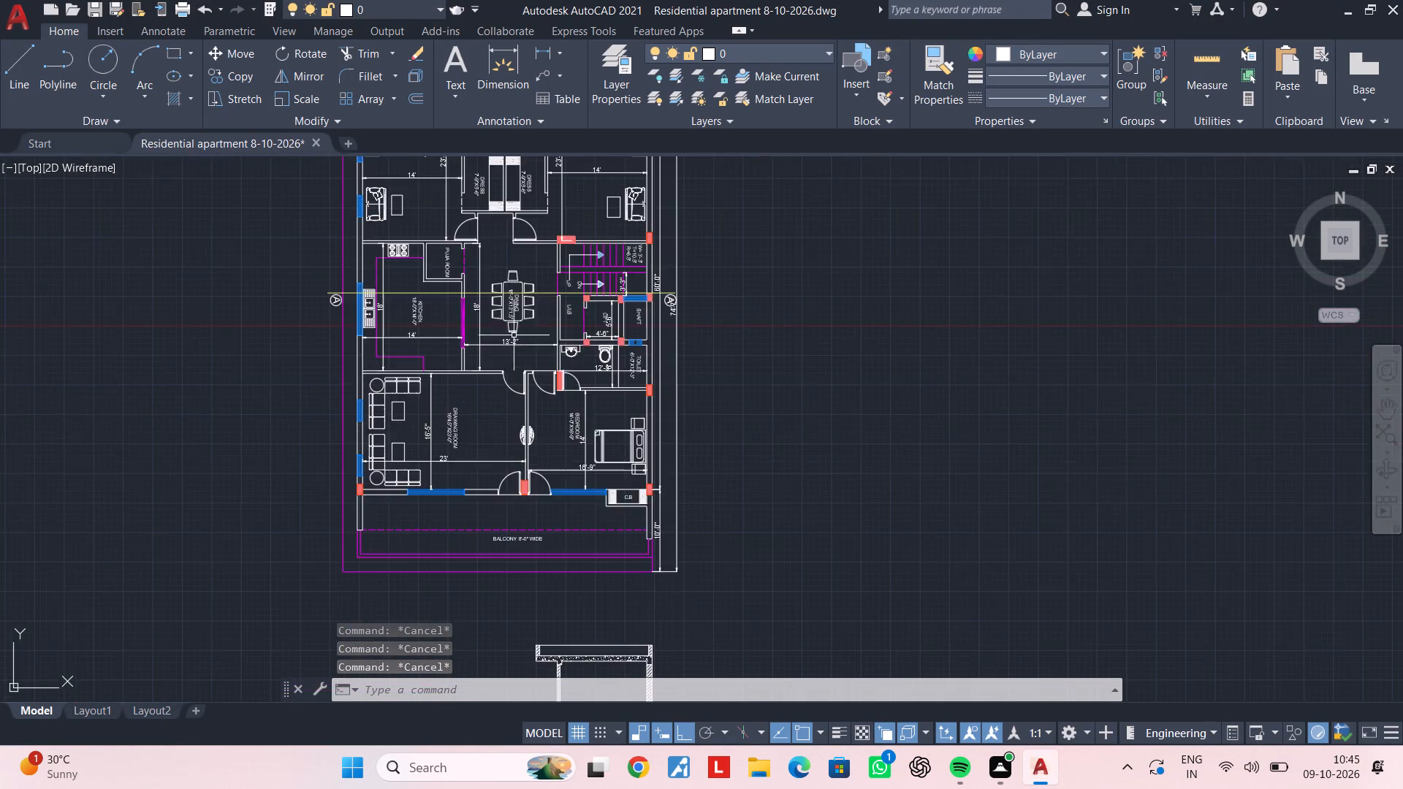
scroll(541, 312, "down", 3)
middle_click_drag(544, 318, 573, 593)
scroll(566, 552, "up", 1)
scroll(344, 269, "up", 4)
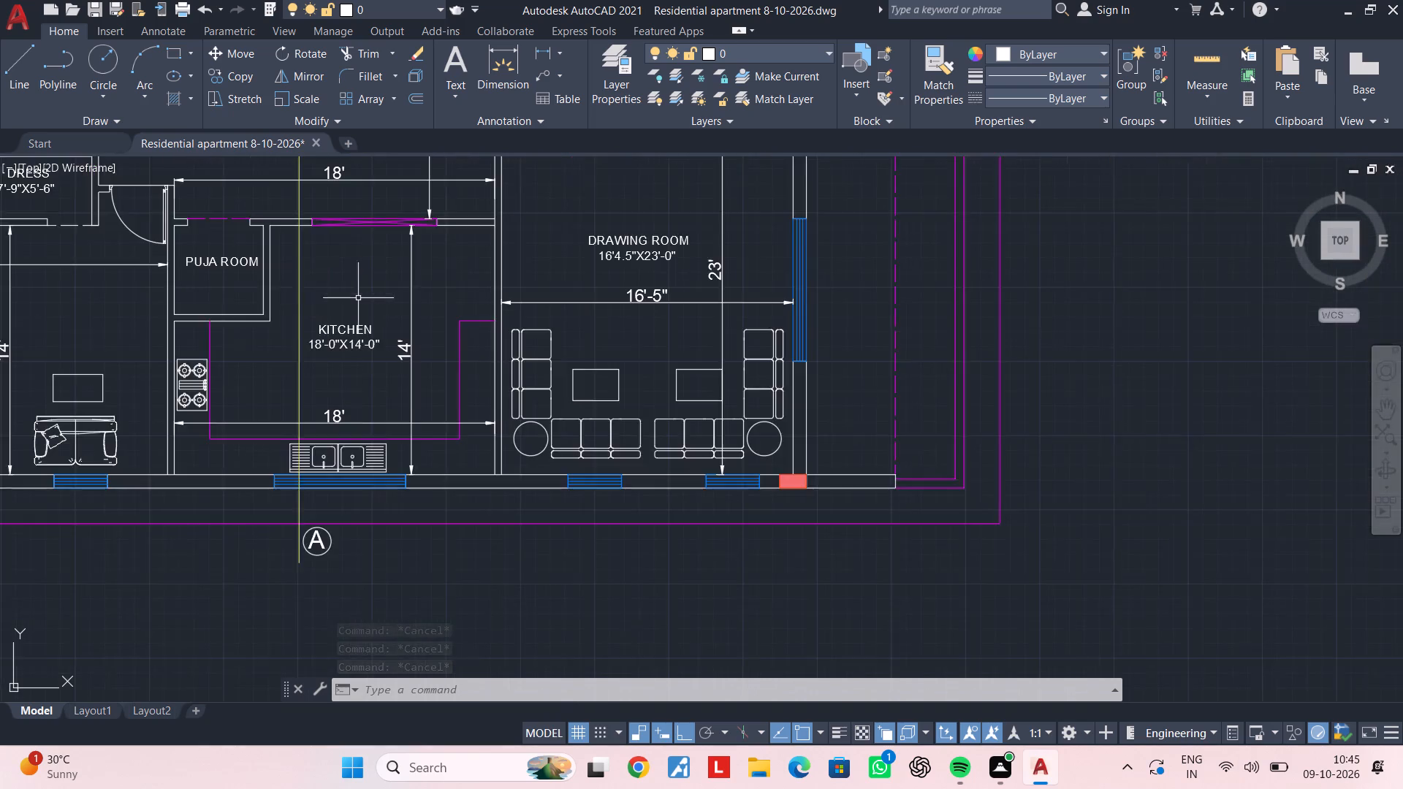
middle_click_drag(302, 321, 387, 516)
scroll(422, 311, "up", 1)
left_click(403, 267)
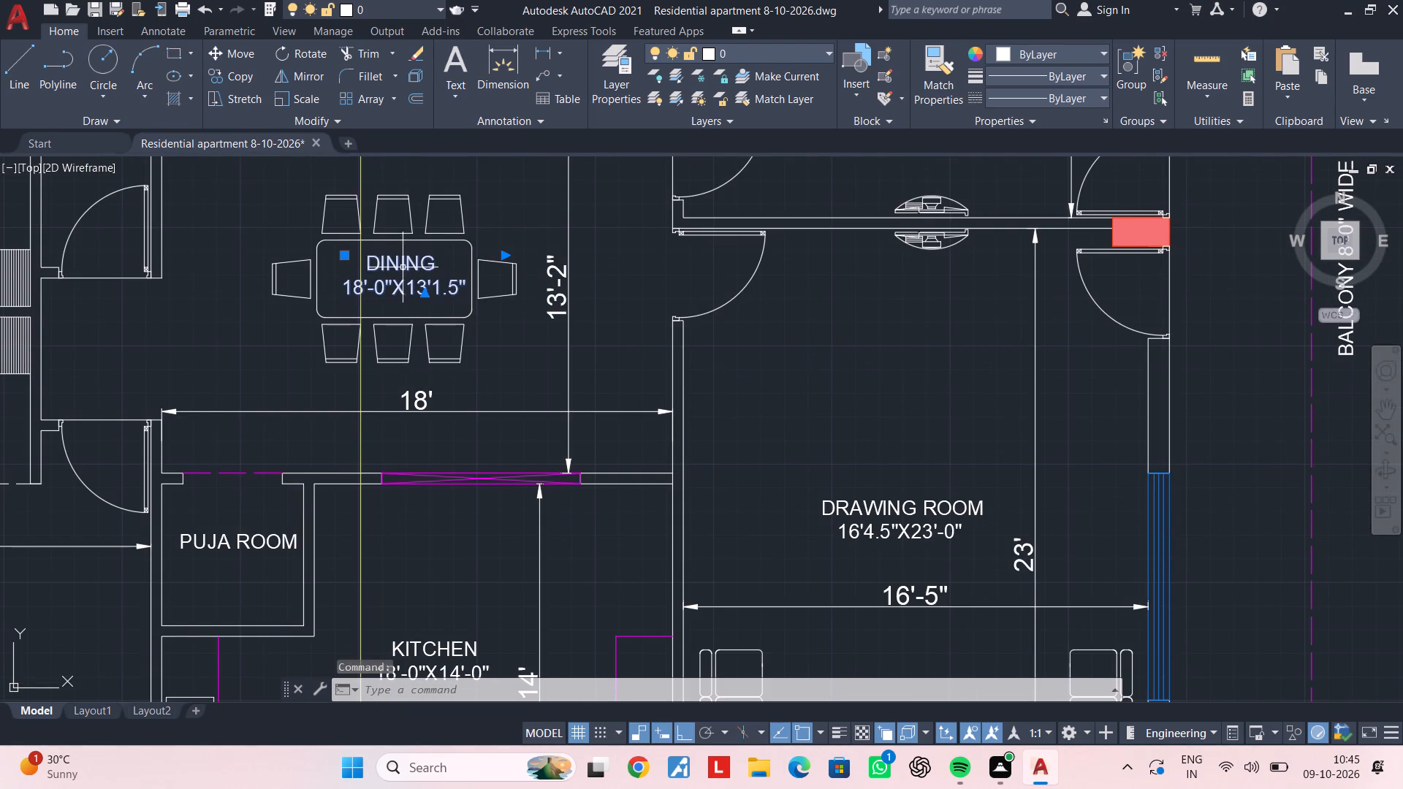
key("c")
key("o")
key("space")
left_click(398, 283)
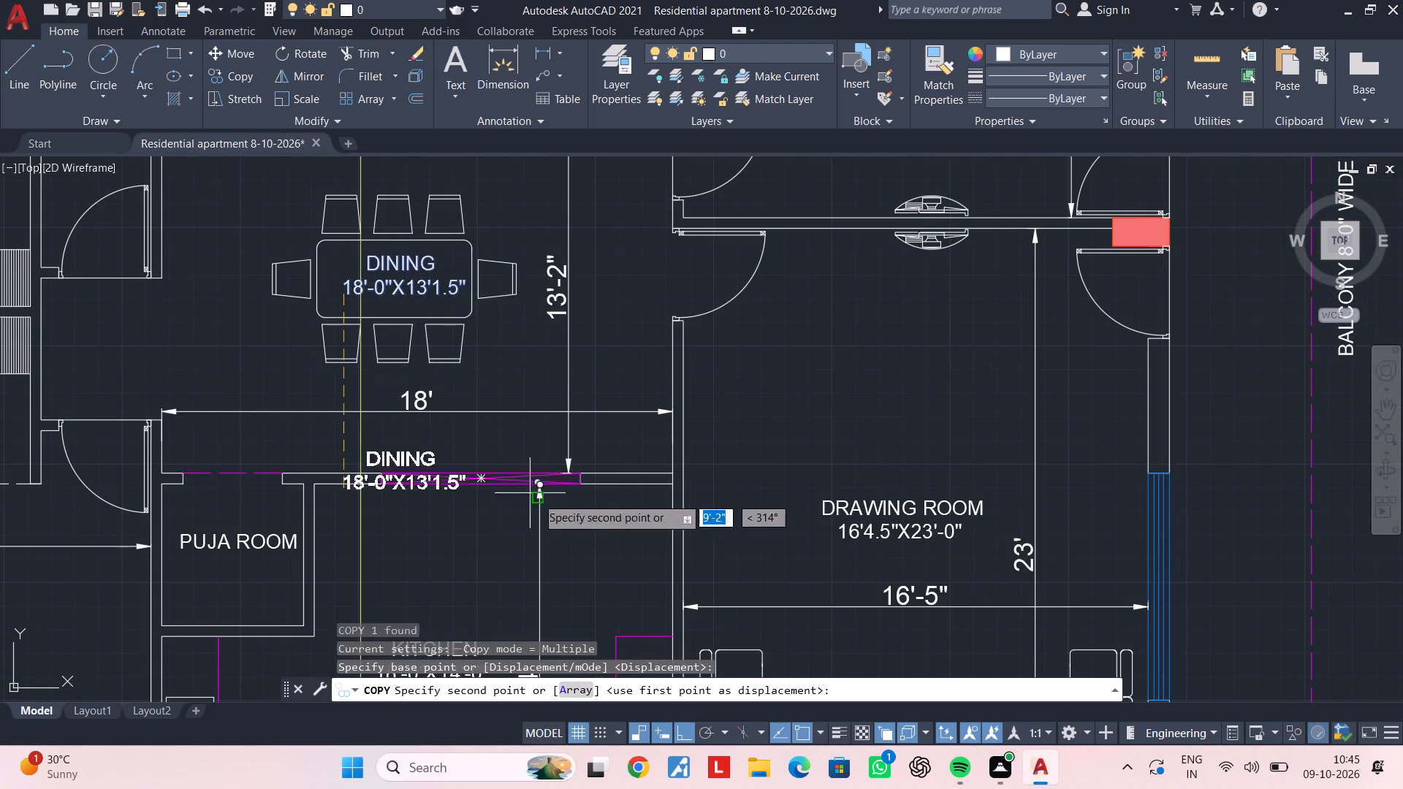
scroll(554, 506, "down", 3)
middle_click_drag(558, 492, 460, 201)
scroll(474, 392, "down", 2)
middle_click_drag(482, 427, 452, 207)
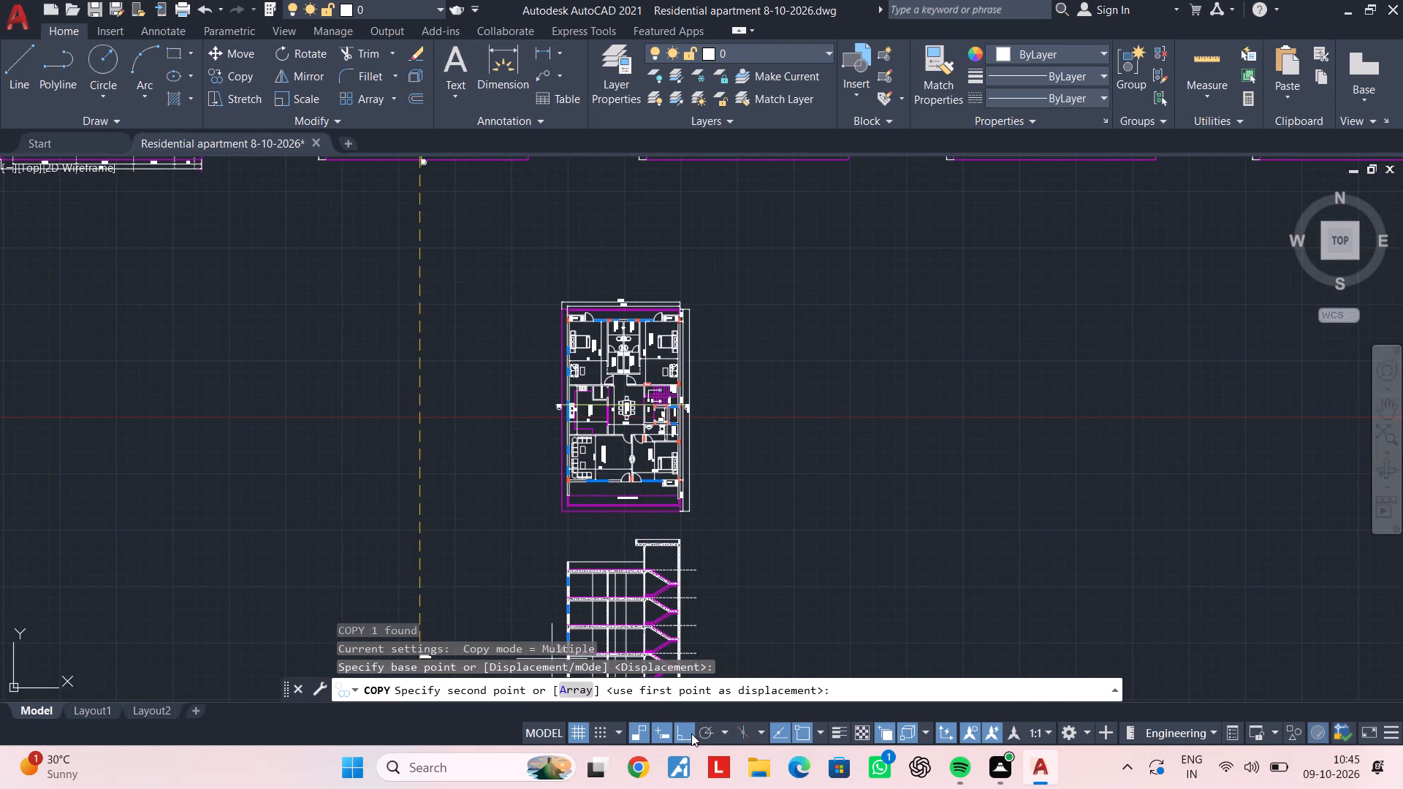
left_click(675, 733)
scroll(609, 505, "up", 2)
middle_click_drag(627, 507, 526, 64)
middle_click_drag(491, 333, 527, 228)
scroll(463, 465, "up", 5)
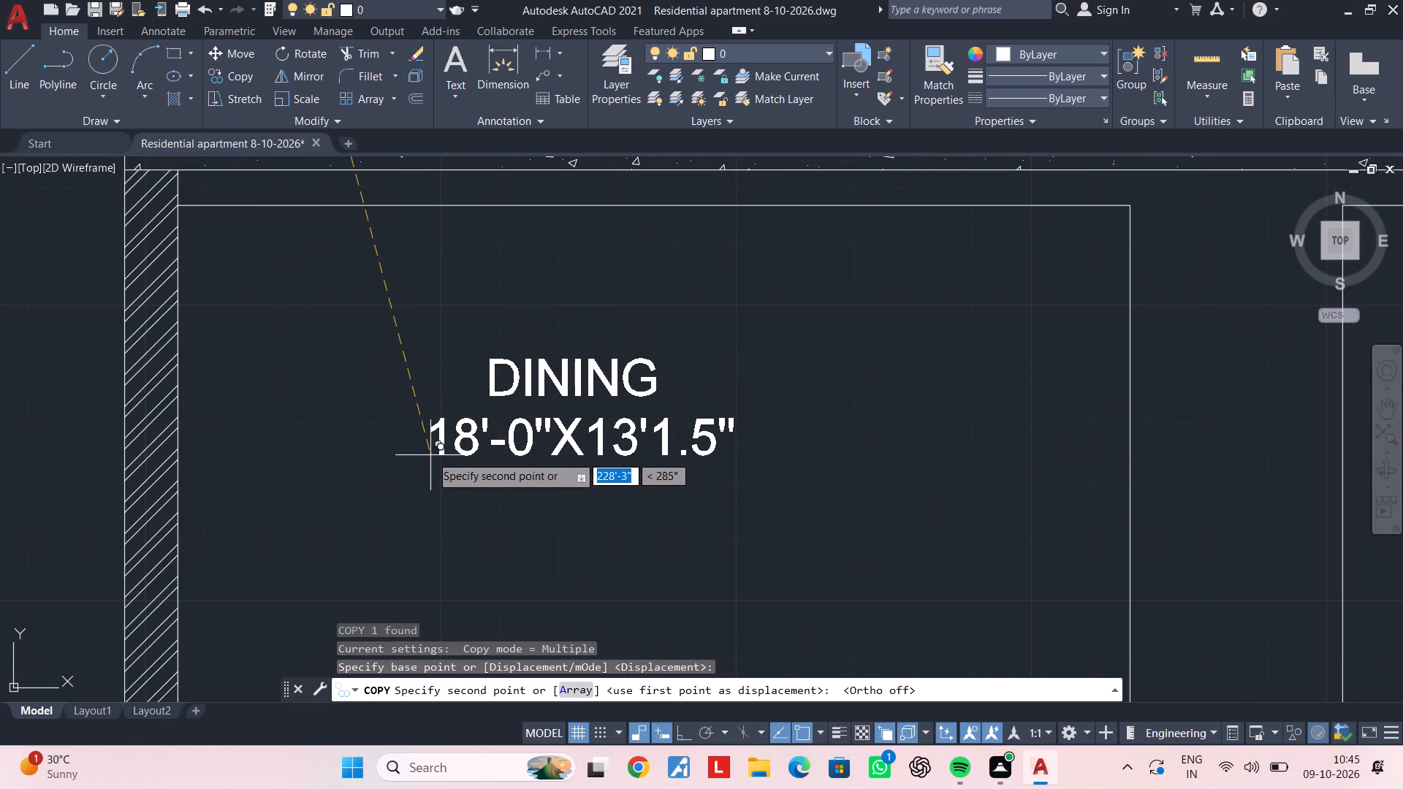
scroll(495, 466, "down", 1)
middle_click_drag(495, 466, 408, 424)
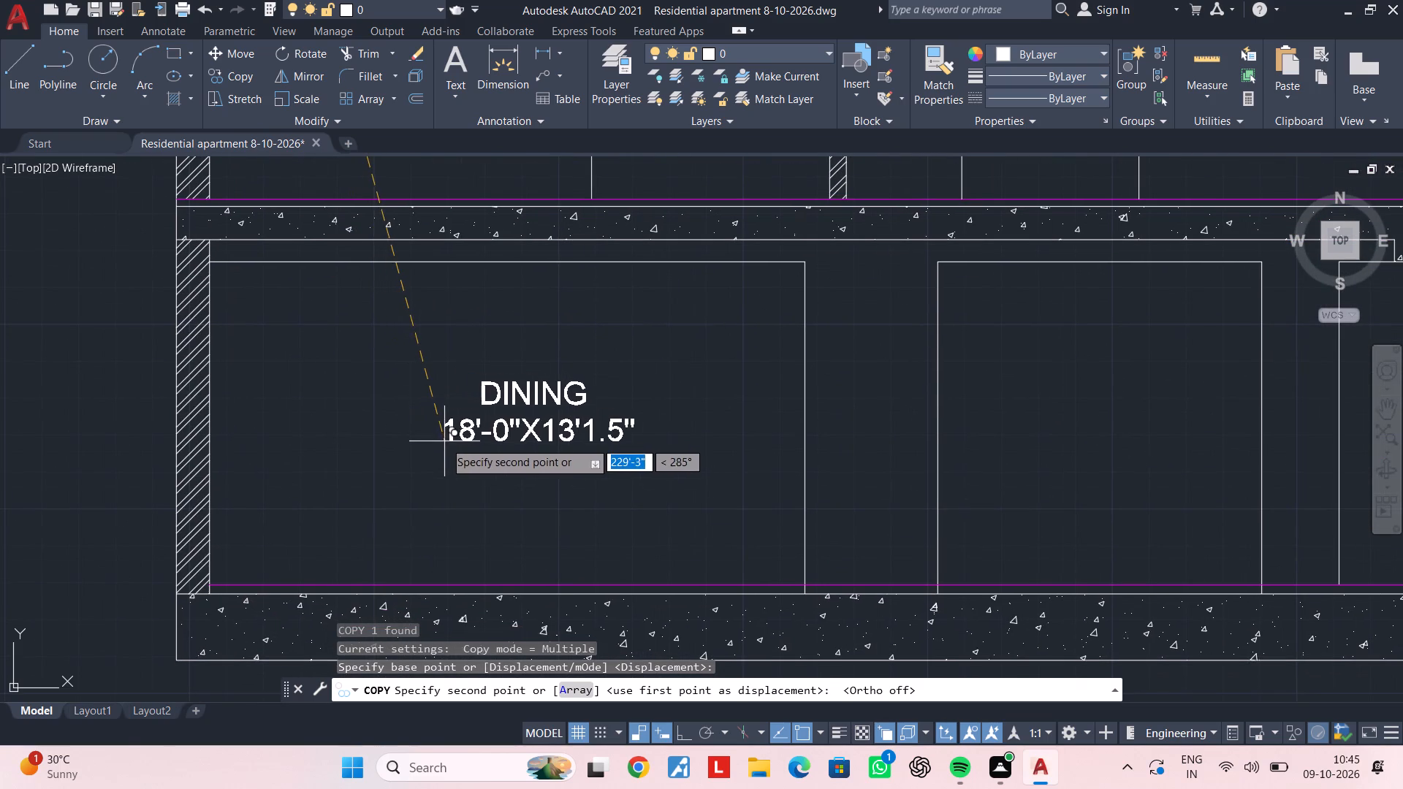
left_click(444, 441)
key("Escape")
key("Escape")
key("Escape")
Replace the copied label's text in the section's ground-level bay with PARKING.
double_click(514, 435)
key("Escape")
double_click(508, 435)
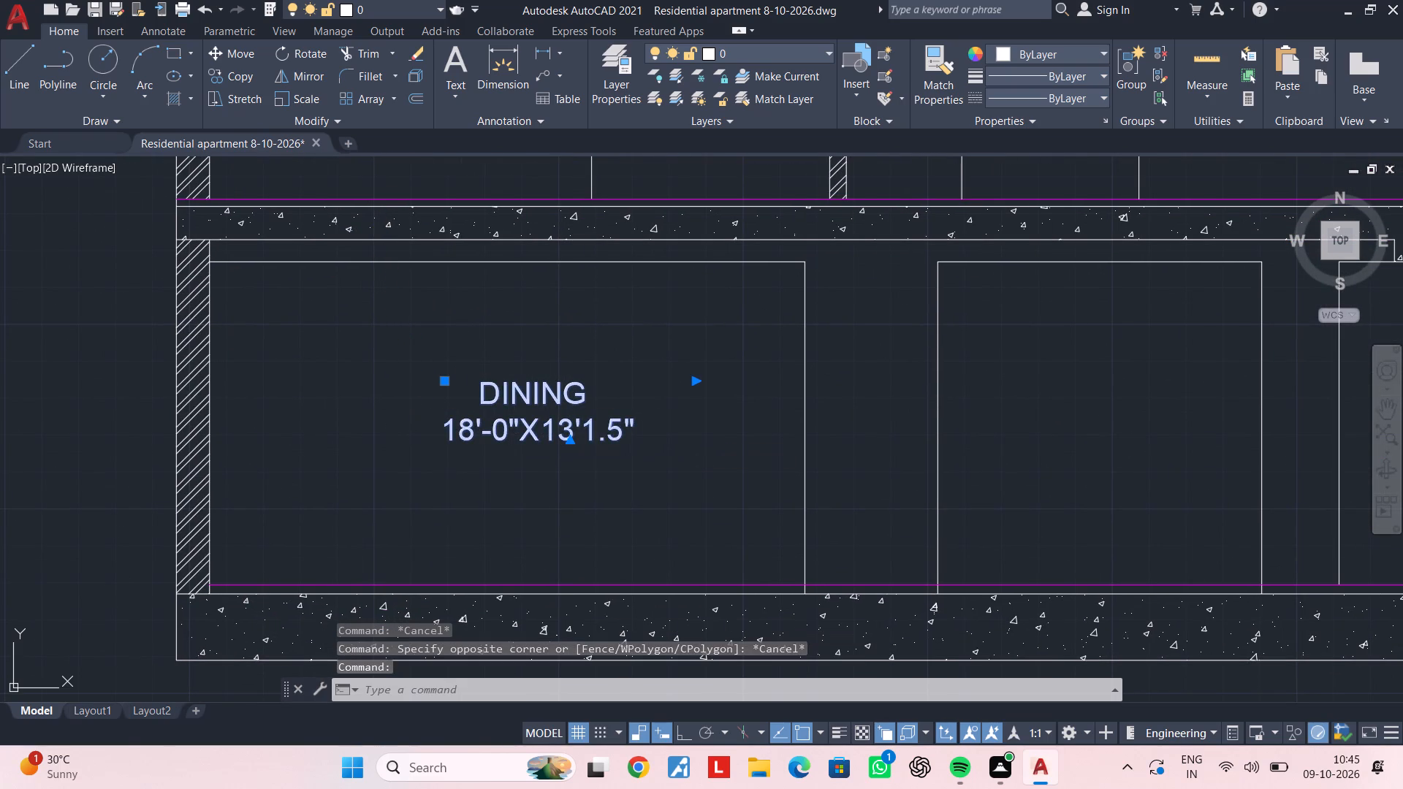
left_click_drag(640, 427, 444, 408)
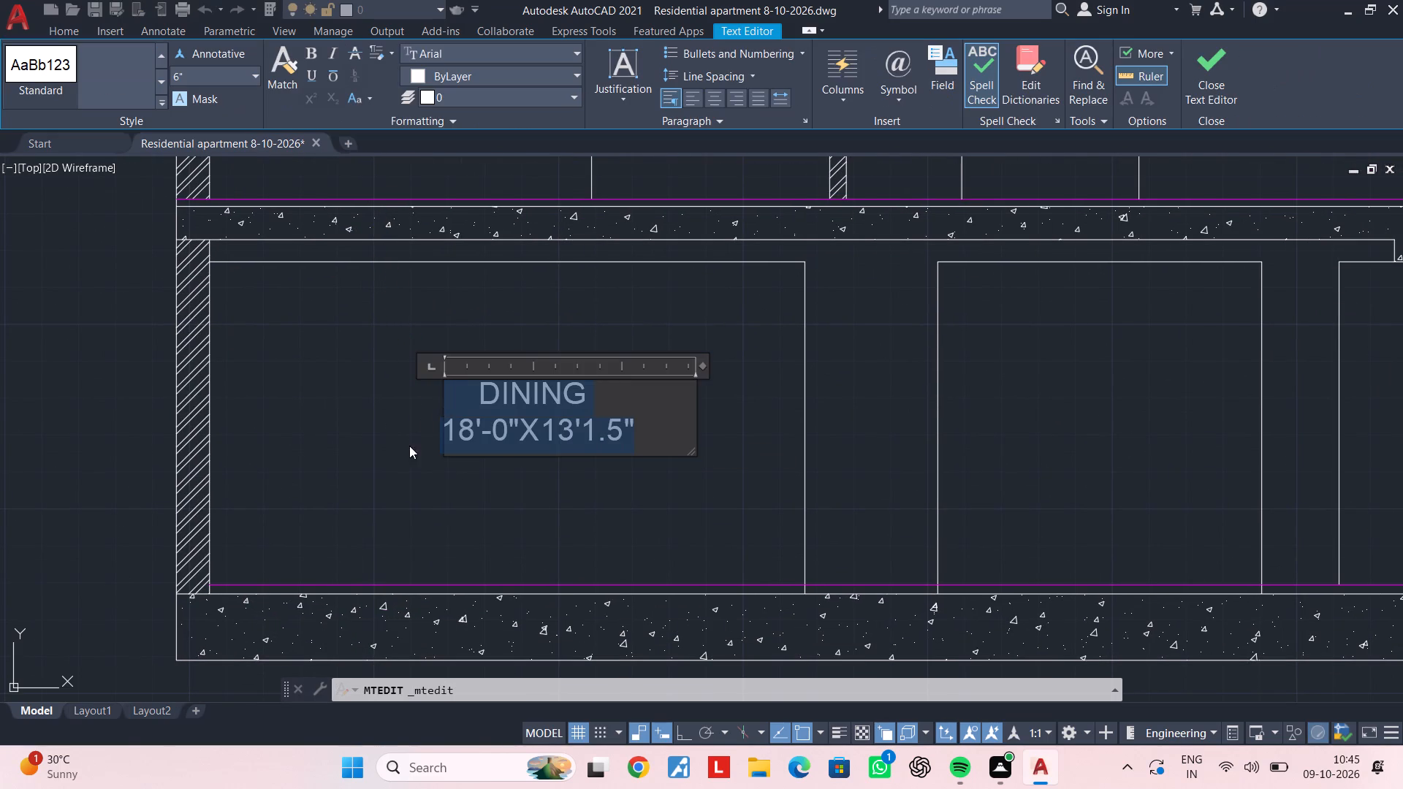
key("BackSpace")
key("space")
key("space")
key("space")
key("space")
key("space")
type("parking")
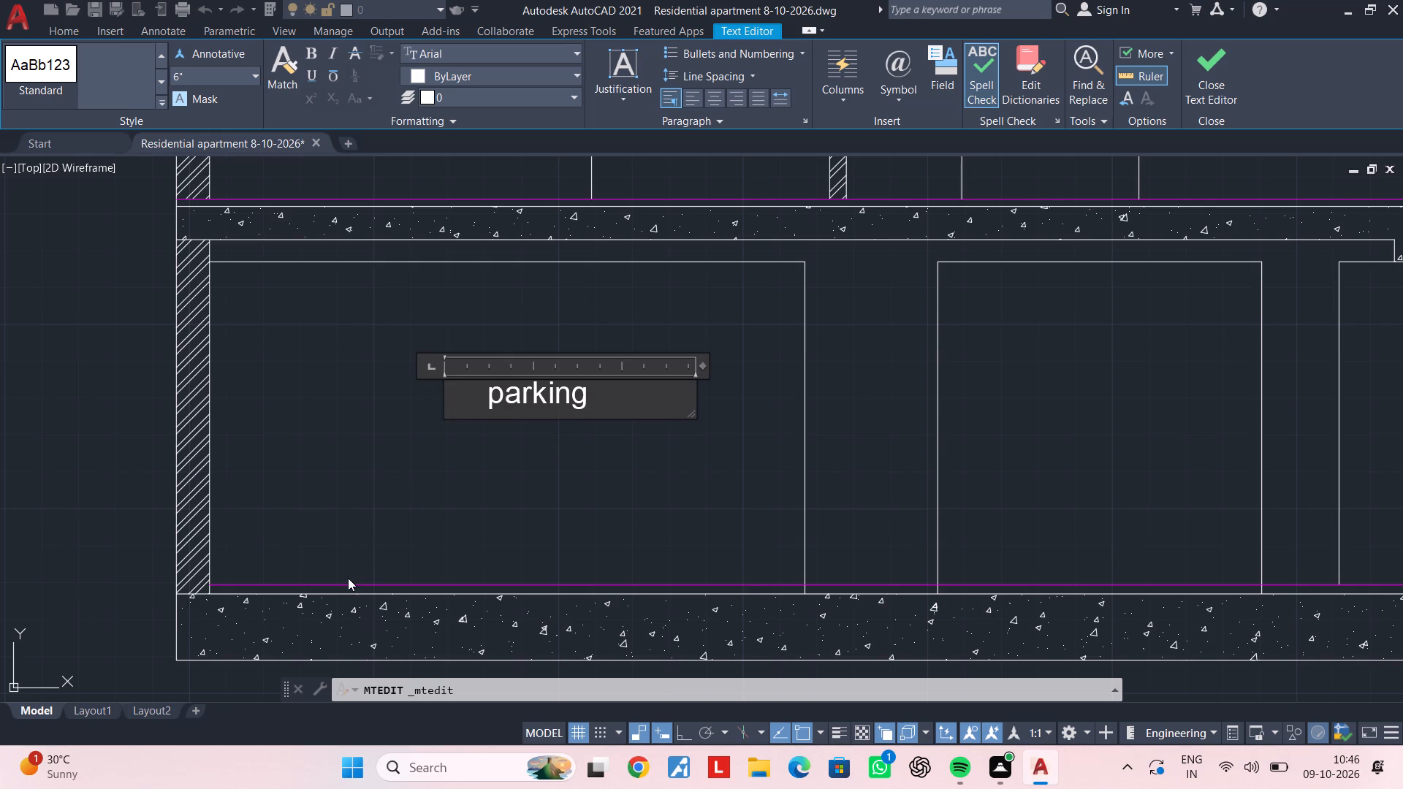
key("BackSpace")
key("BackSpace")
key("BackSpace")
key("BackSpace")
key("BackSpace")
key("BackSpace")
key("BackSpace")
type("PARKIN")
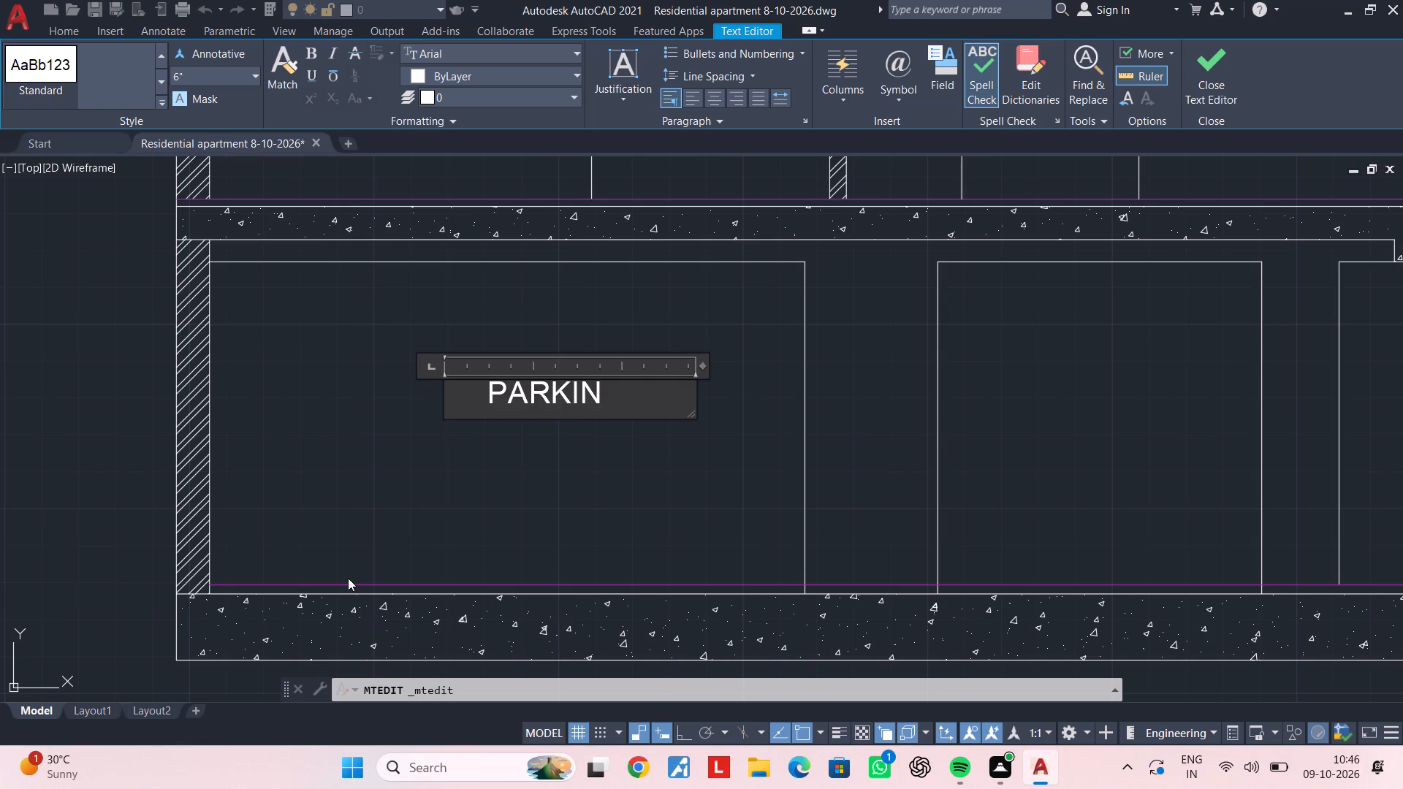
key("g")
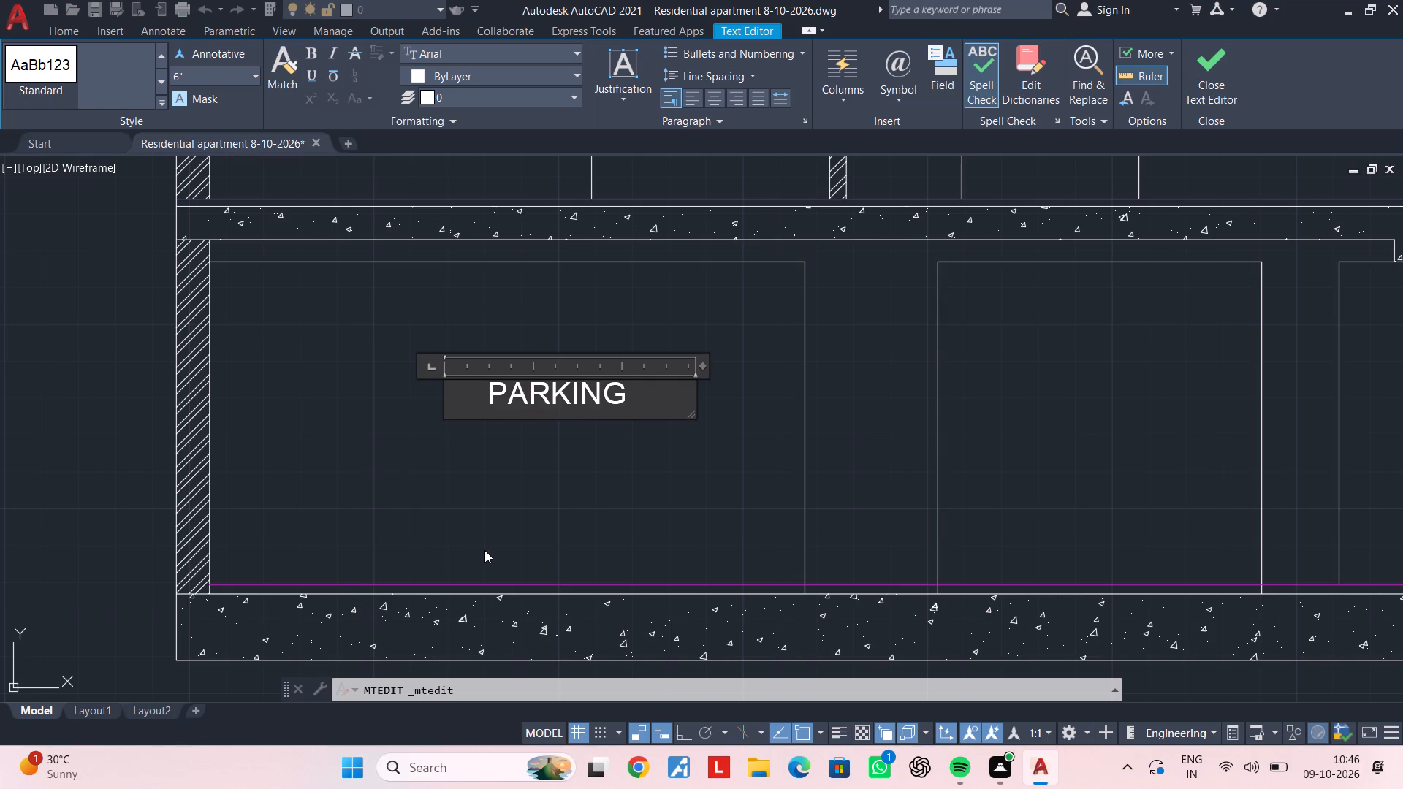
left_click(666, 486)
Copy the PARKING label up into the windowed room on the floor directly above.
scroll(691, 414, "down", 1)
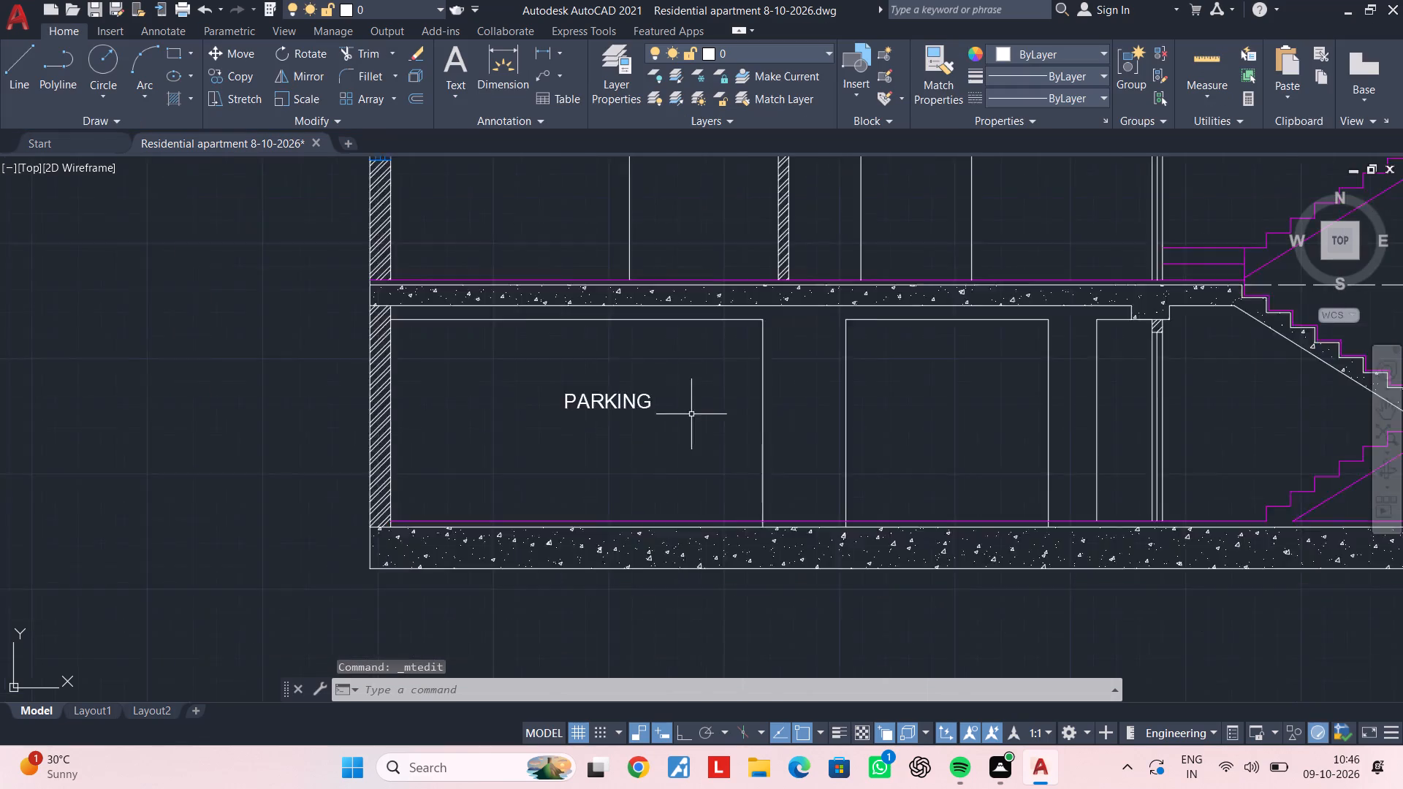
scroll(691, 414, "down", 2)
middle_click_drag(688, 413, 373, 380)
scroll(351, 388, "up", 1)
left_click(349, 370)
type("CO")
key("space")
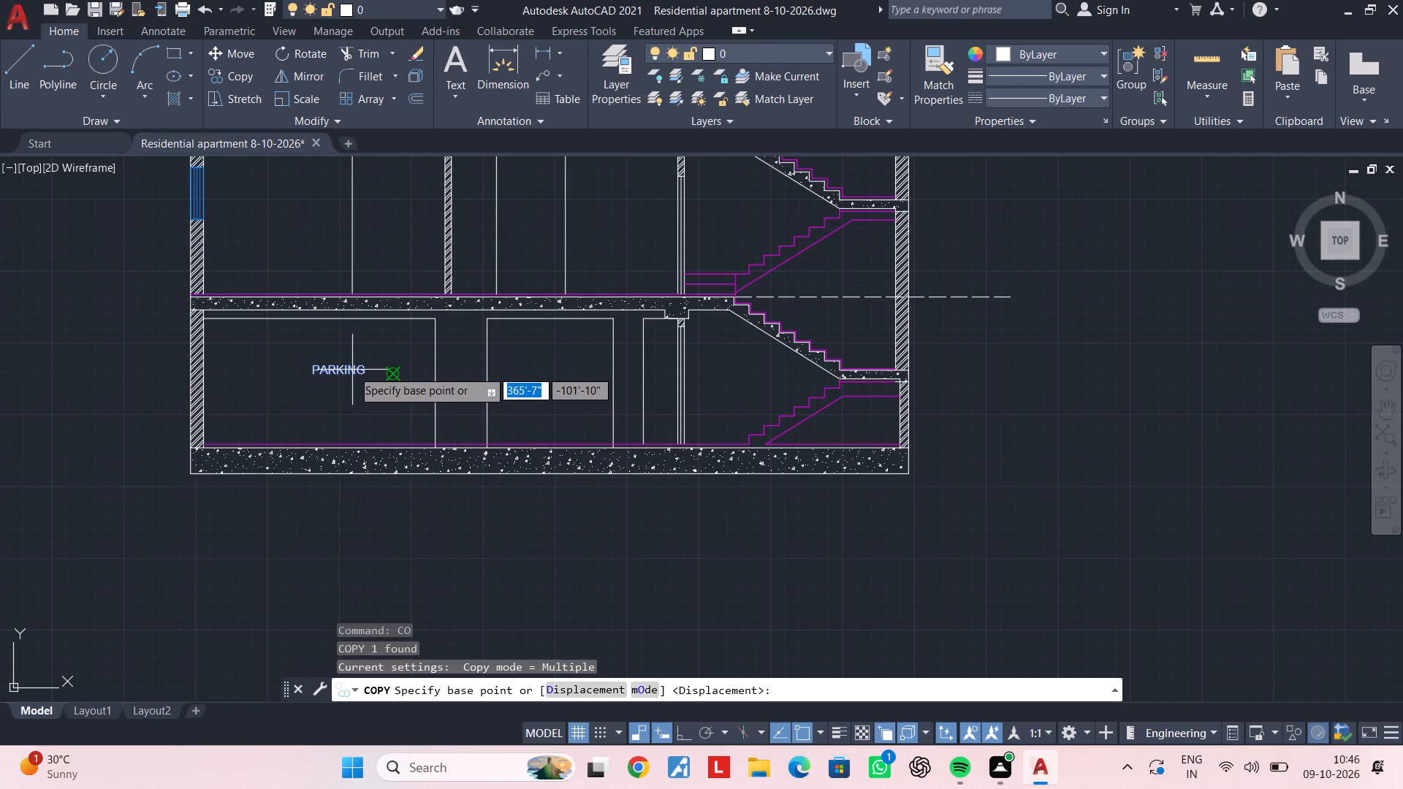
left_click(349, 370)
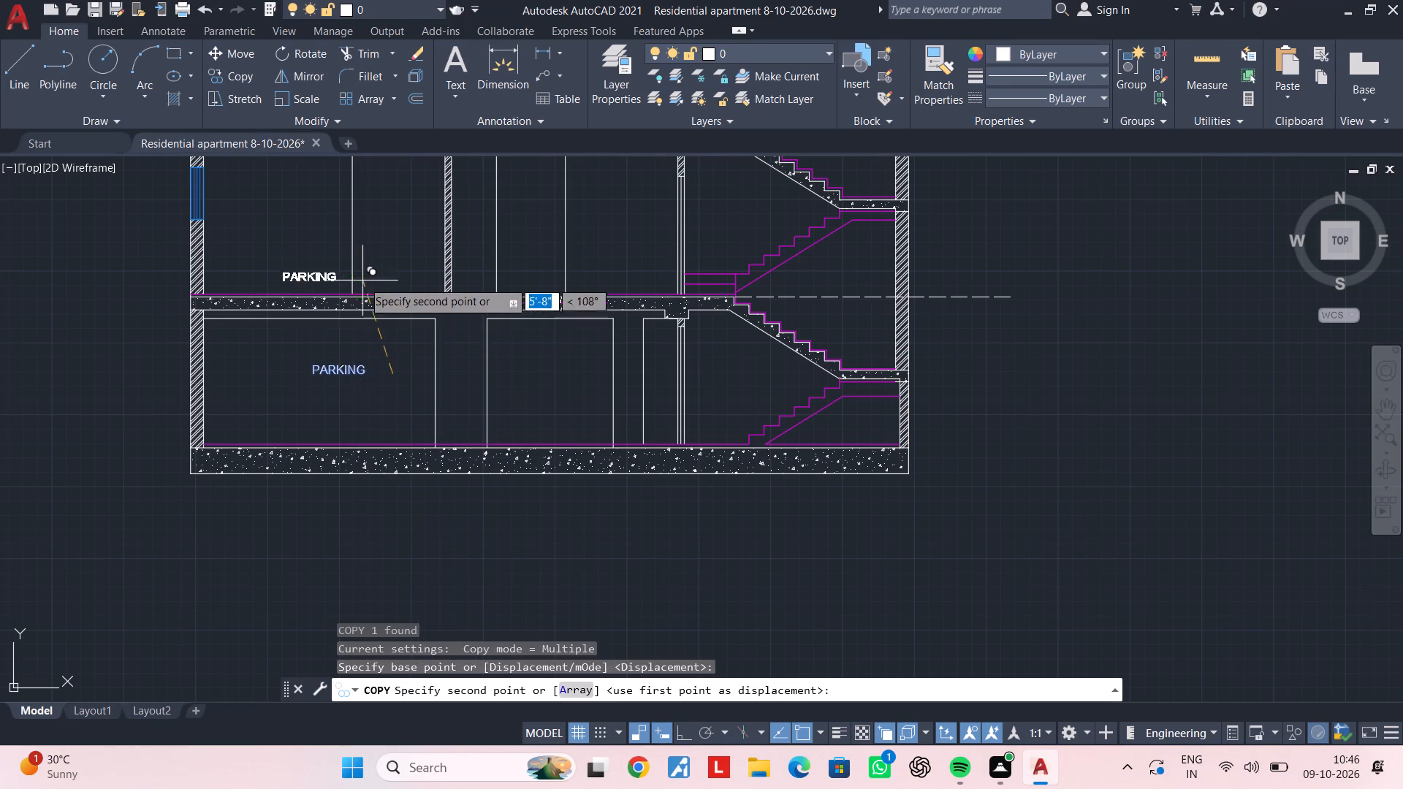
scroll(358, 271, "down", 1)
middle_click_drag(367, 289, 398, 407)
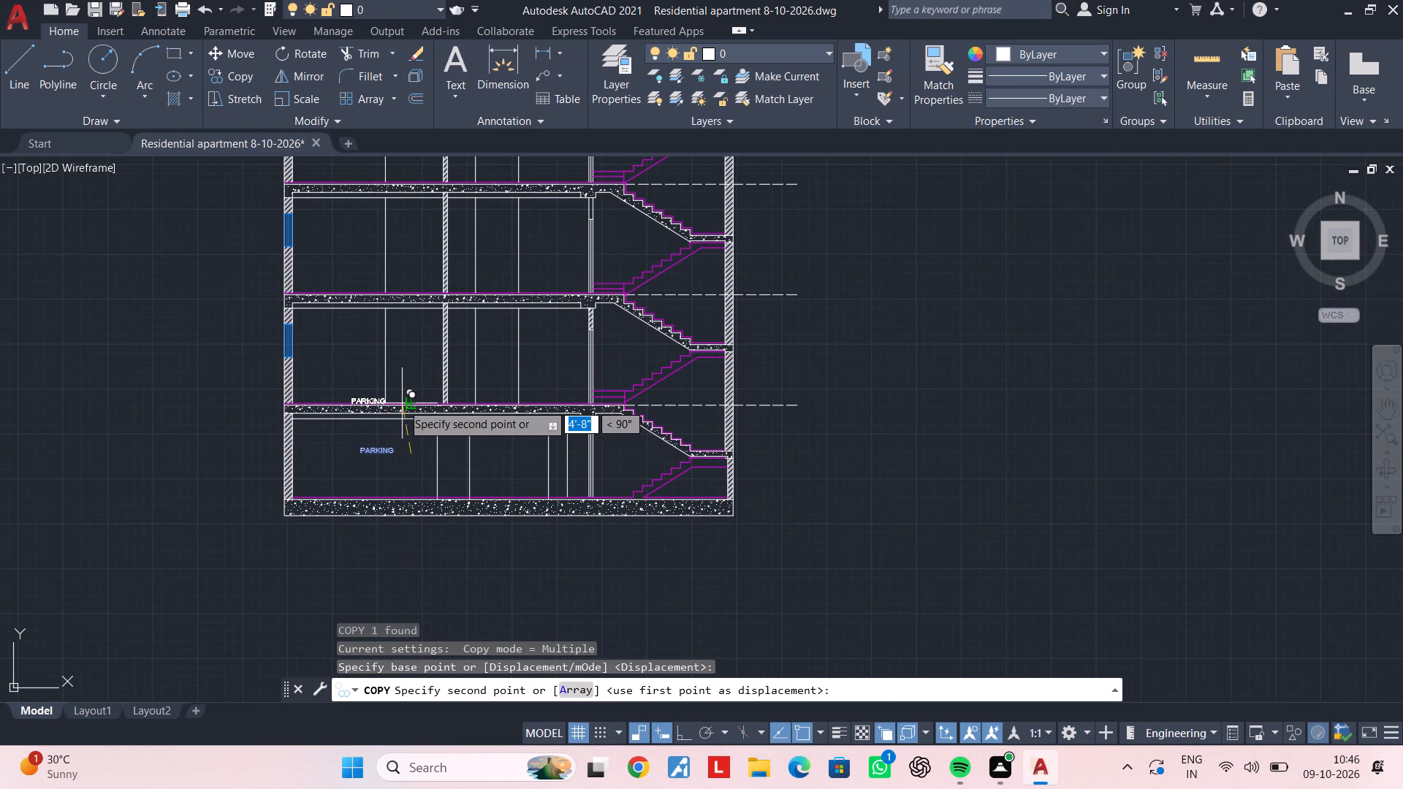
scroll(402, 403, "up", 2)
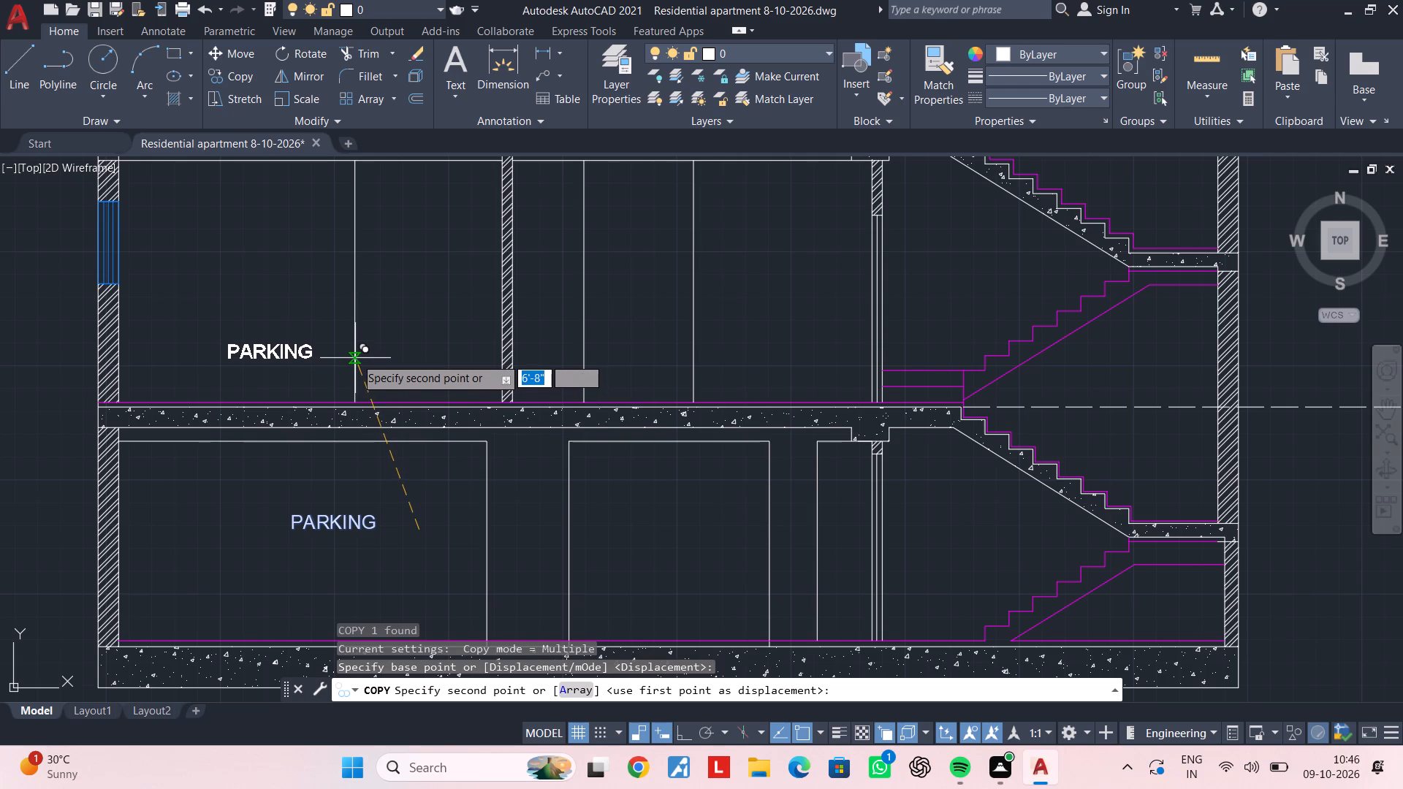
left_click(346, 370)
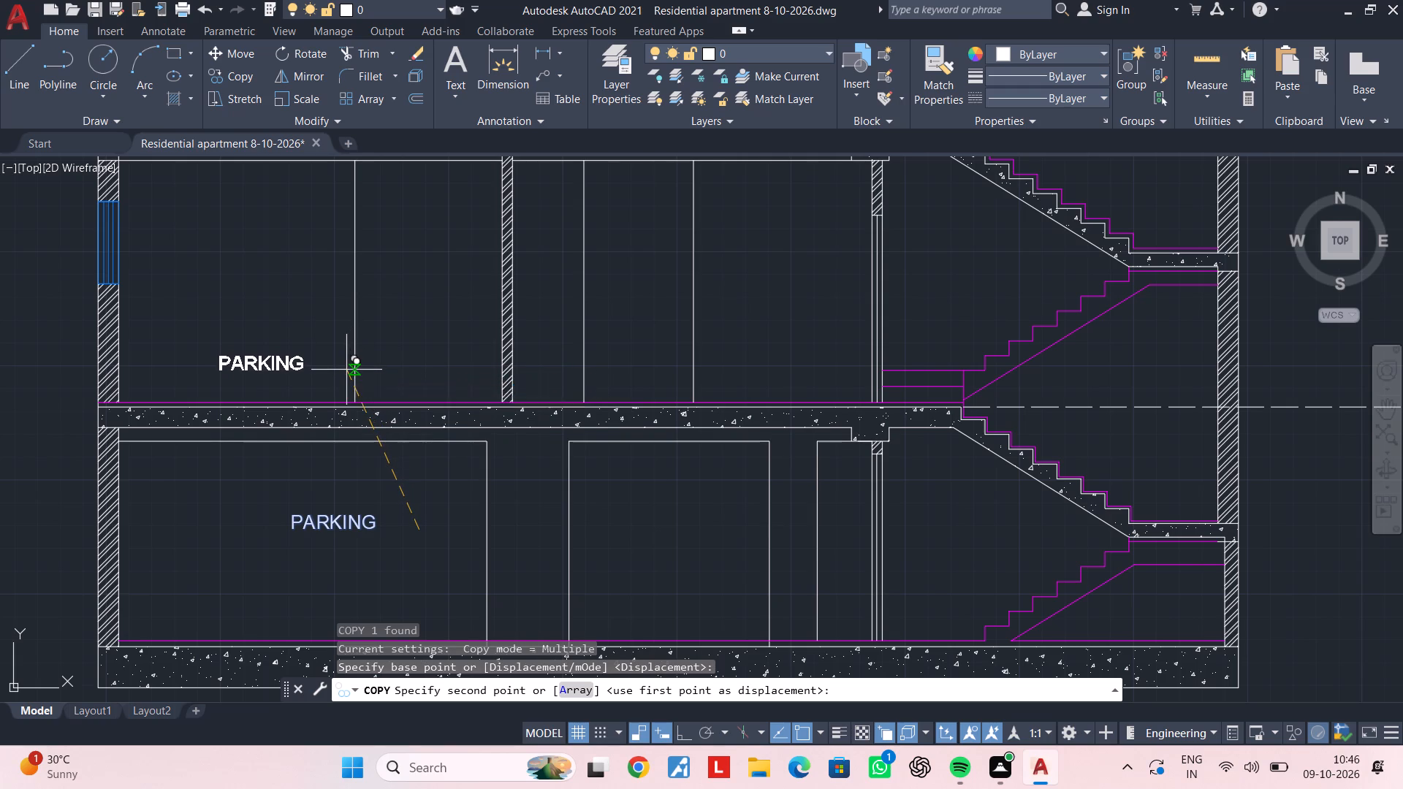
key("Escape")
key("Escape")
Change the copied label on the floor above the parking to KITCHEN.
middle_click_drag(275, 373, 593, 376)
scroll(590, 370, "up", 3)
double_click(596, 366)
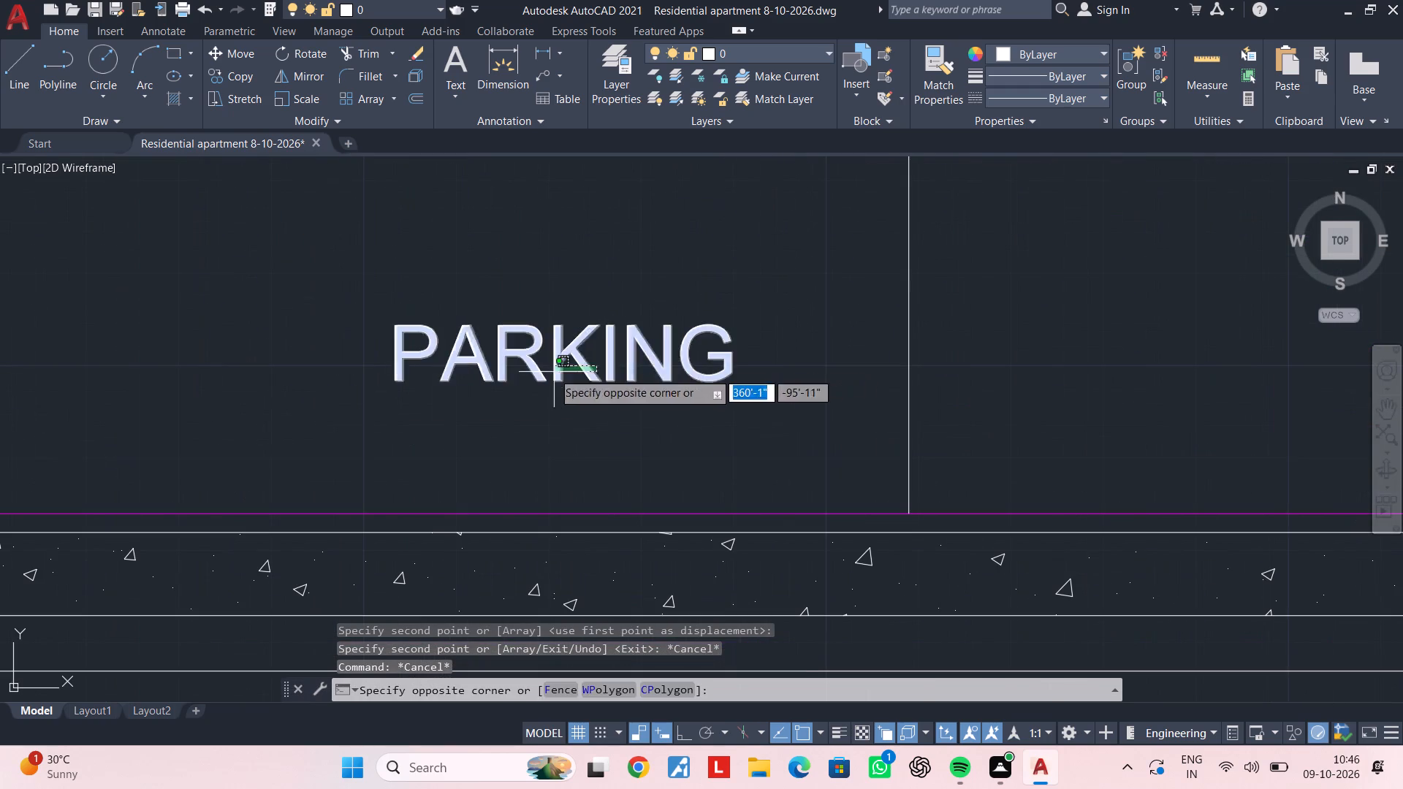
key("Escape")
double_click(556, 366)
left_click_drag(772, 360, 439, 360)
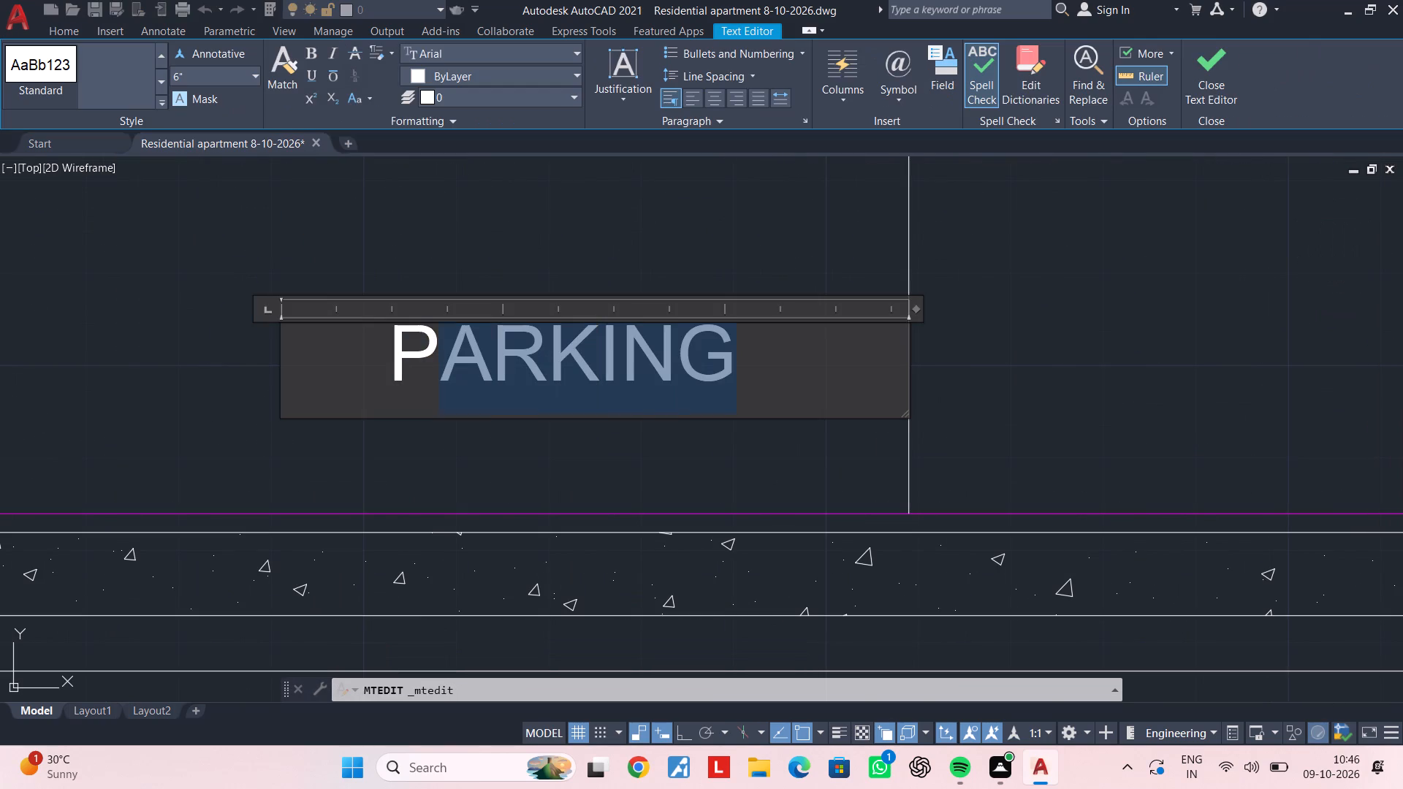
left_click_drag(439, 360, 406, 362)
key("BackSpace")
type("KICHEN")
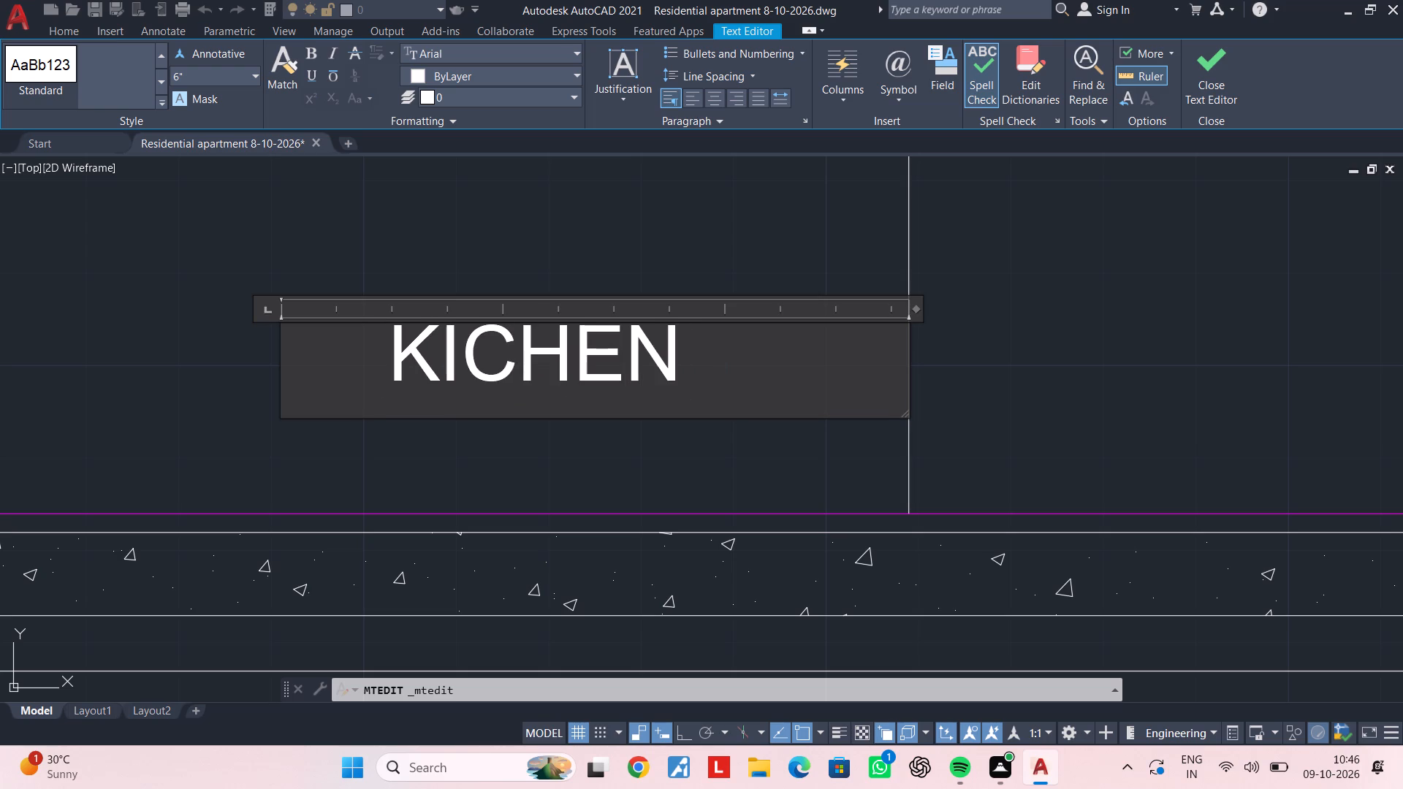
key("Left")
key("Left")
key("Left")
key("Left")
key("t")
left_click(786, 373)
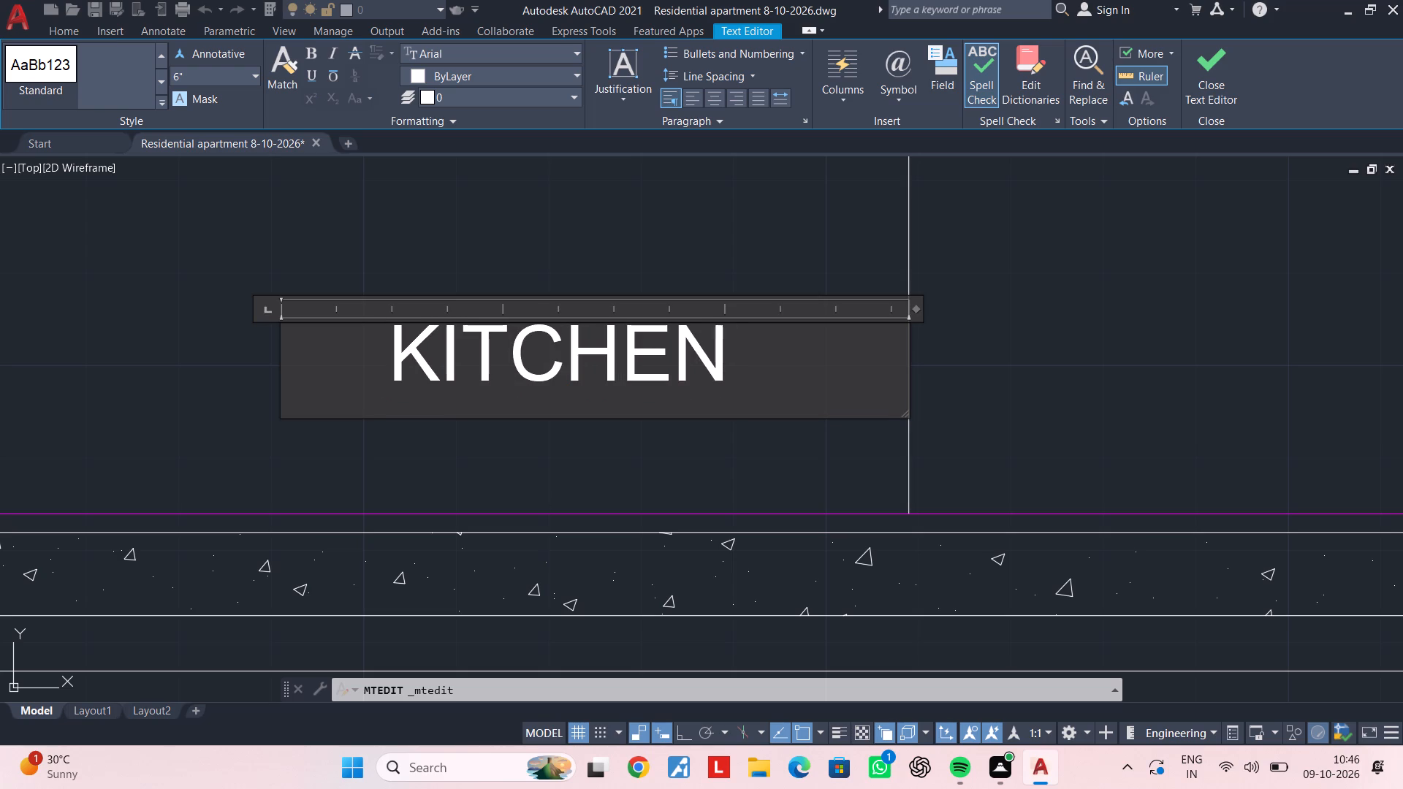
left_click(721, 461)
Copy the KITCHEN label across the hatched partition into the adjoining room on the same floor.
scroll(755, 443, "down", 4)
middle_click_drag(758, 443, 408, 410)
key("Escape")
key("Escape")
left_click(382, 392)
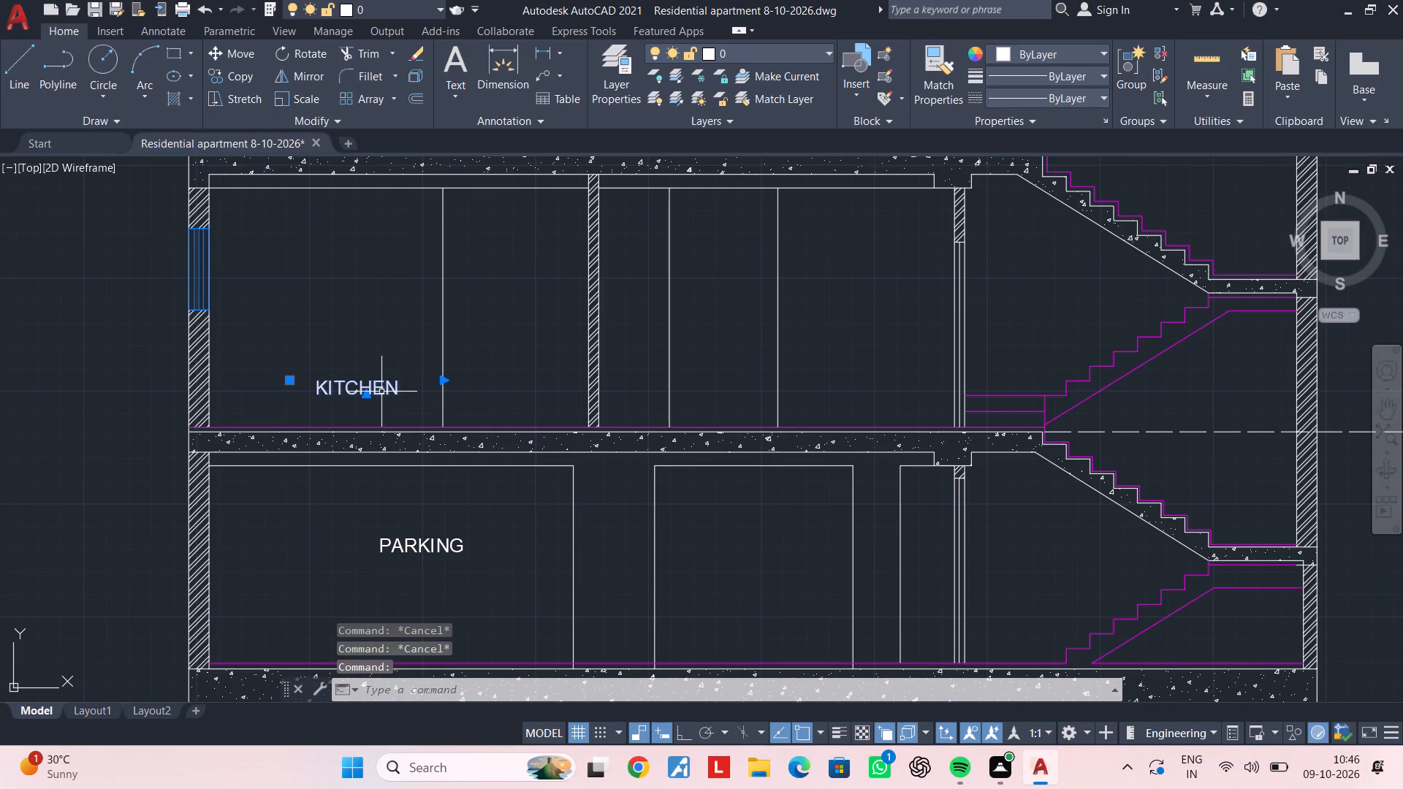
type("CO")
key("space")
left_click_drag(362, 386, 378, 386)
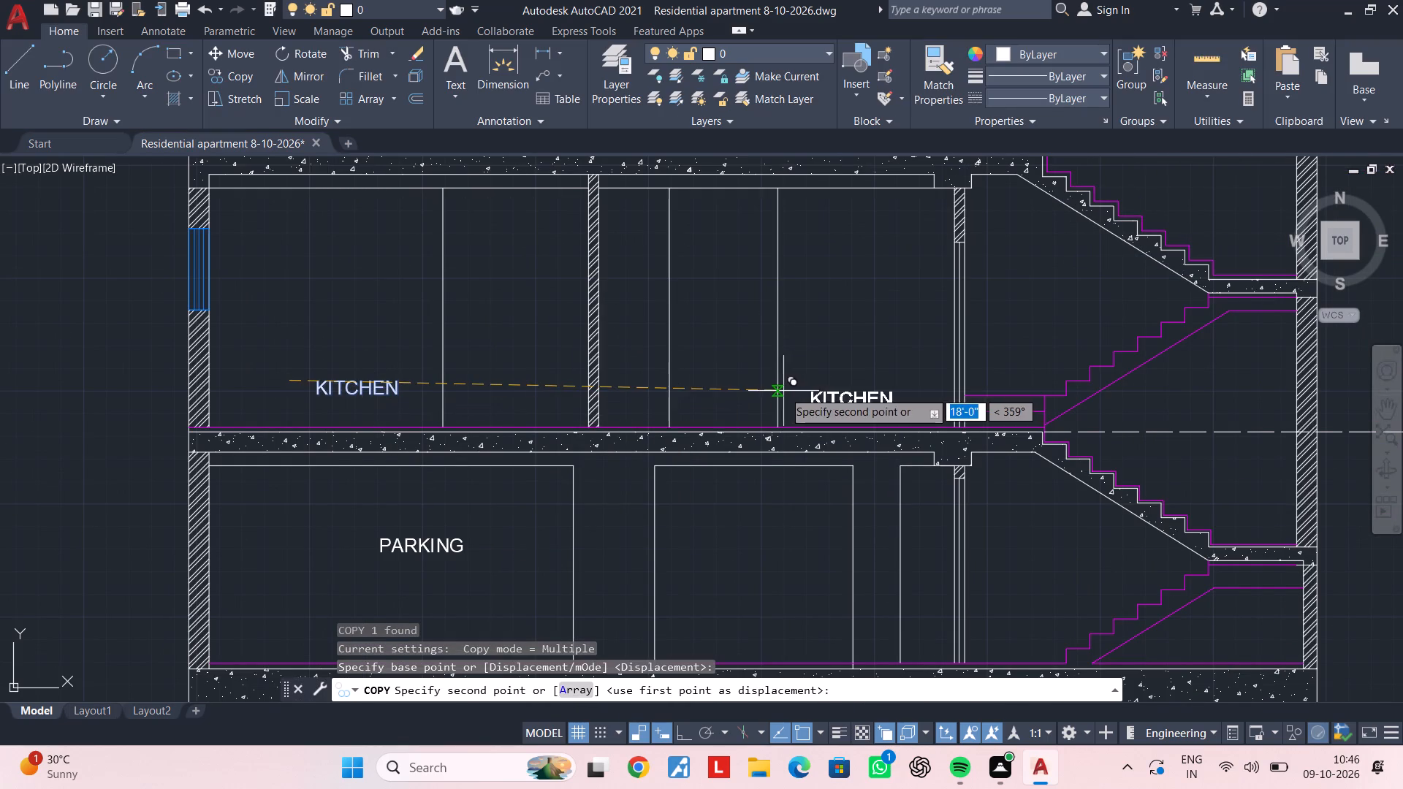
middle_click_drag(782, 391, 718, 381)
scroll(670, 375, "up", 2)
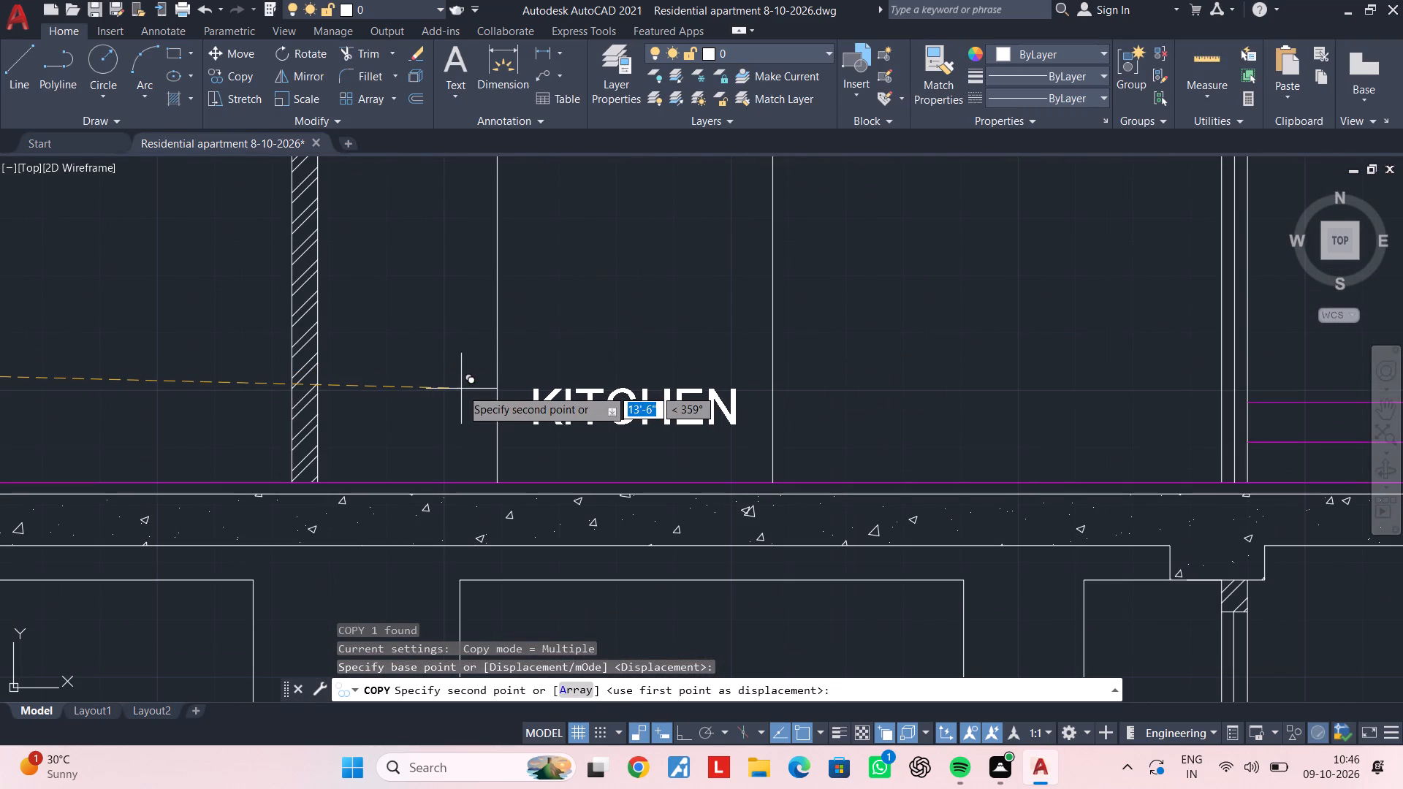
left_click(461, 389)
key("Escape")
key("Escape")
Change the copied label between the partition and the staircase to DINING.
double_click(591, 400)
left_click_drag(759, 384, 751, 389)
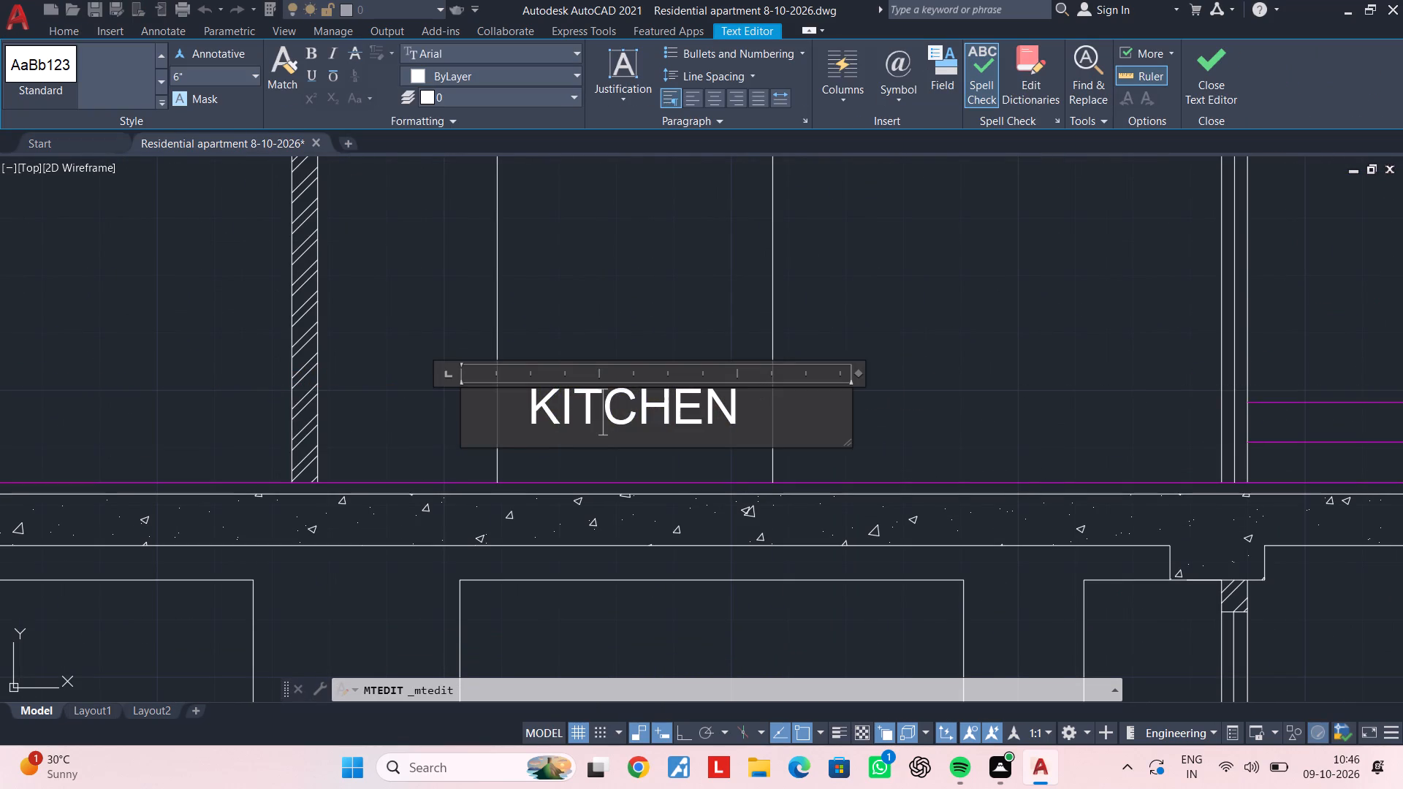
left_click_drag(748, 405, 528, 398)
key("BackSpace")
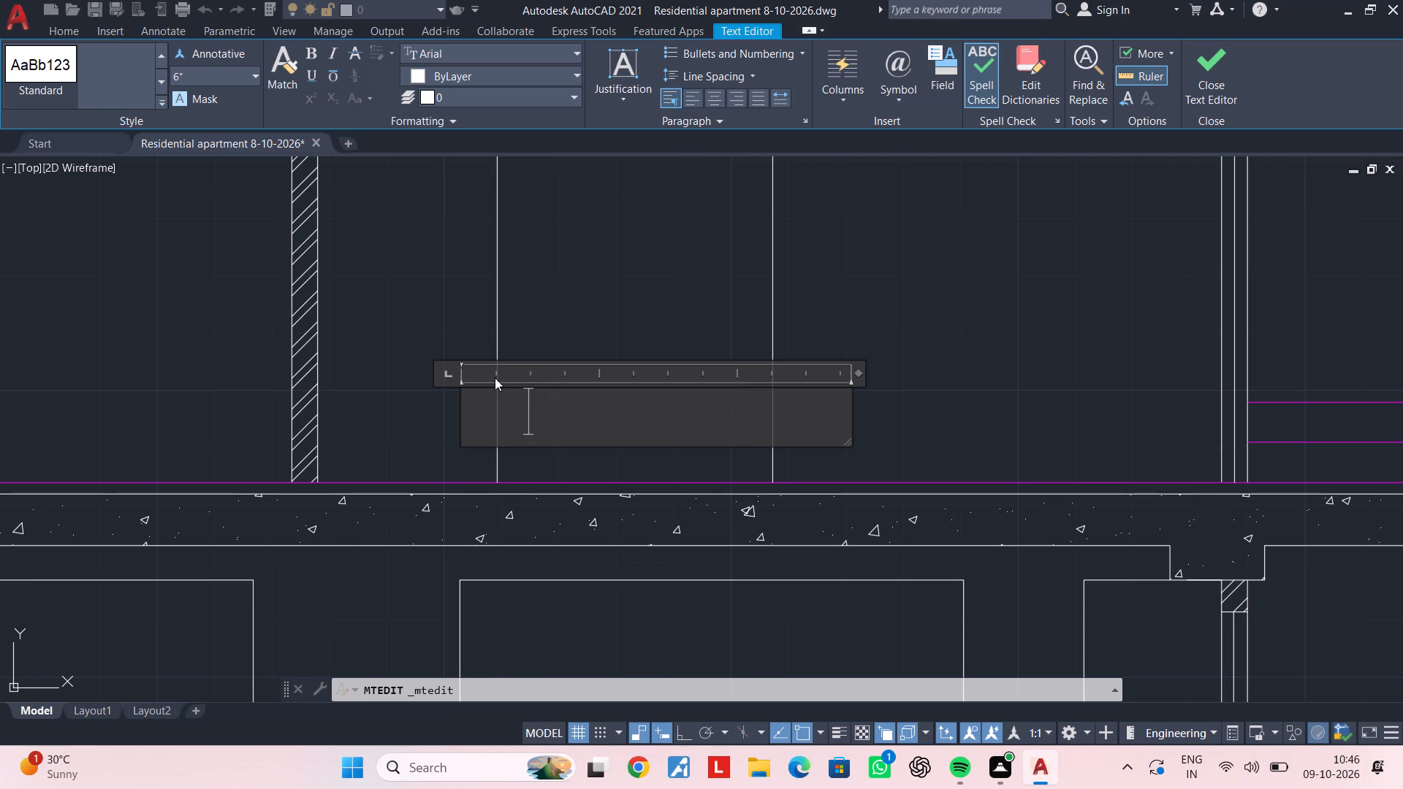
type("DINING")
left_click(718, 286)
With Ortho on, copy the KITCHEN and DINING labels together one floor up, using the inner wall corner at floor level as reference.
scroll(670, 345, "down", 3)
middle_click_drag(671, 362, 742, 362)
key("Escape")
key("Escape")
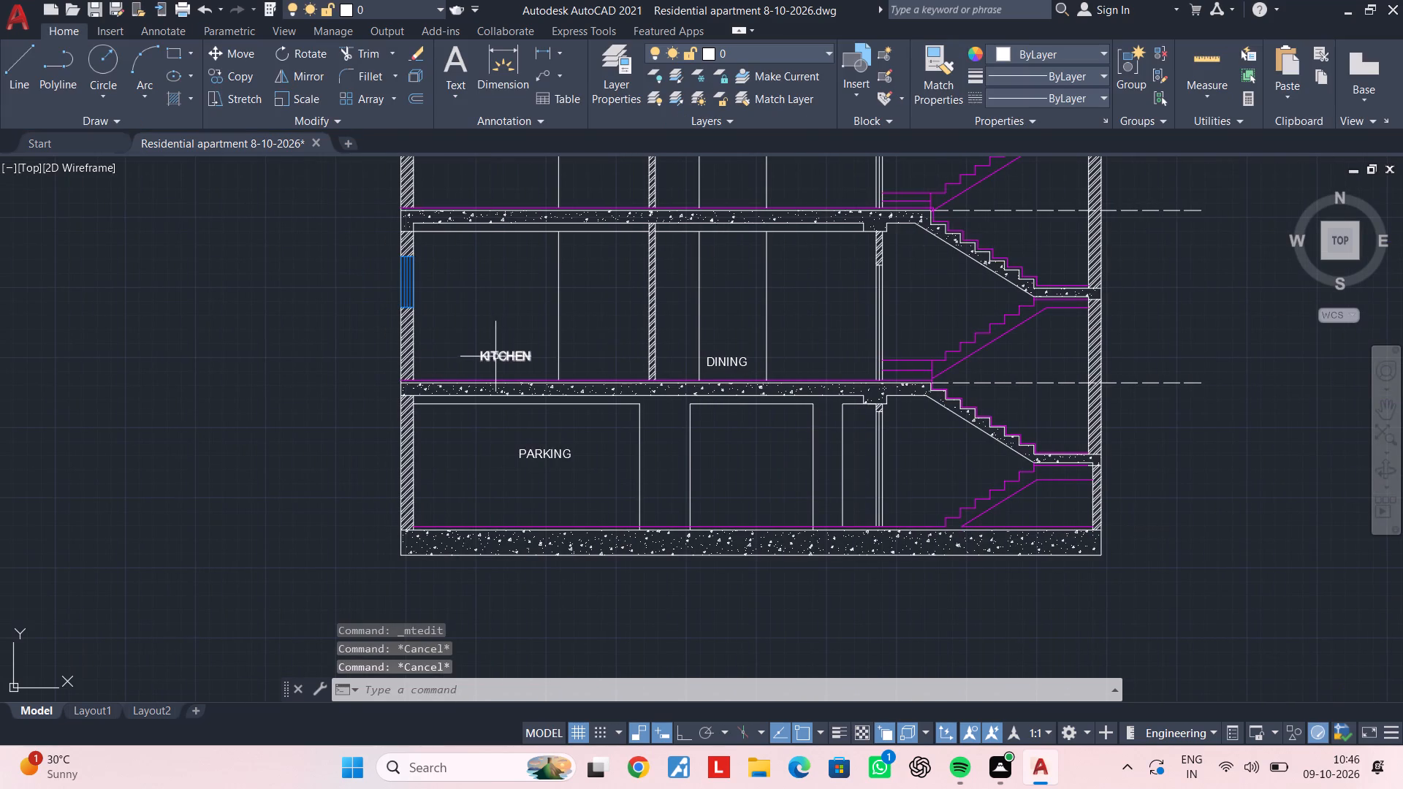
left_click(493, 357)
left_click(728, 363)
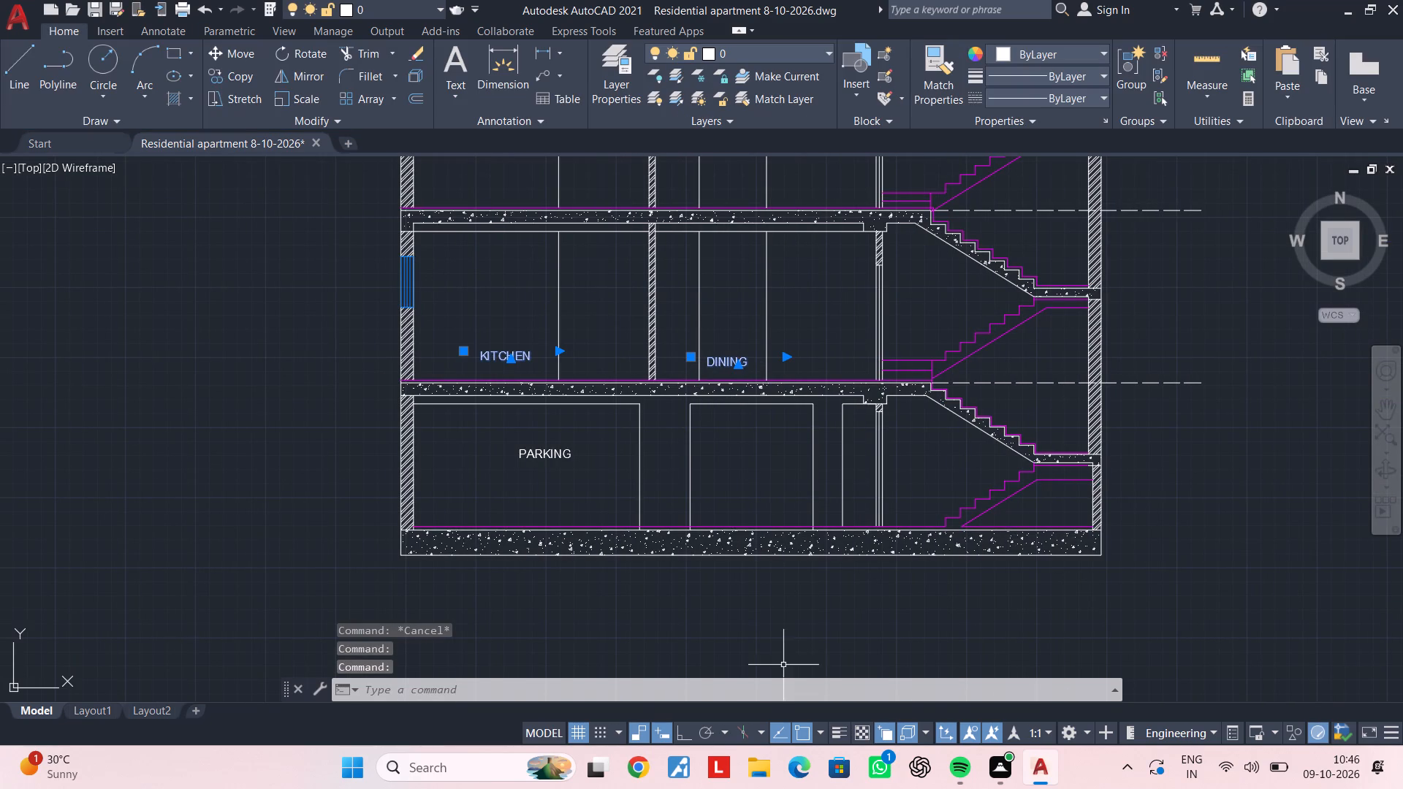
left_click(684, 725)
key("c")
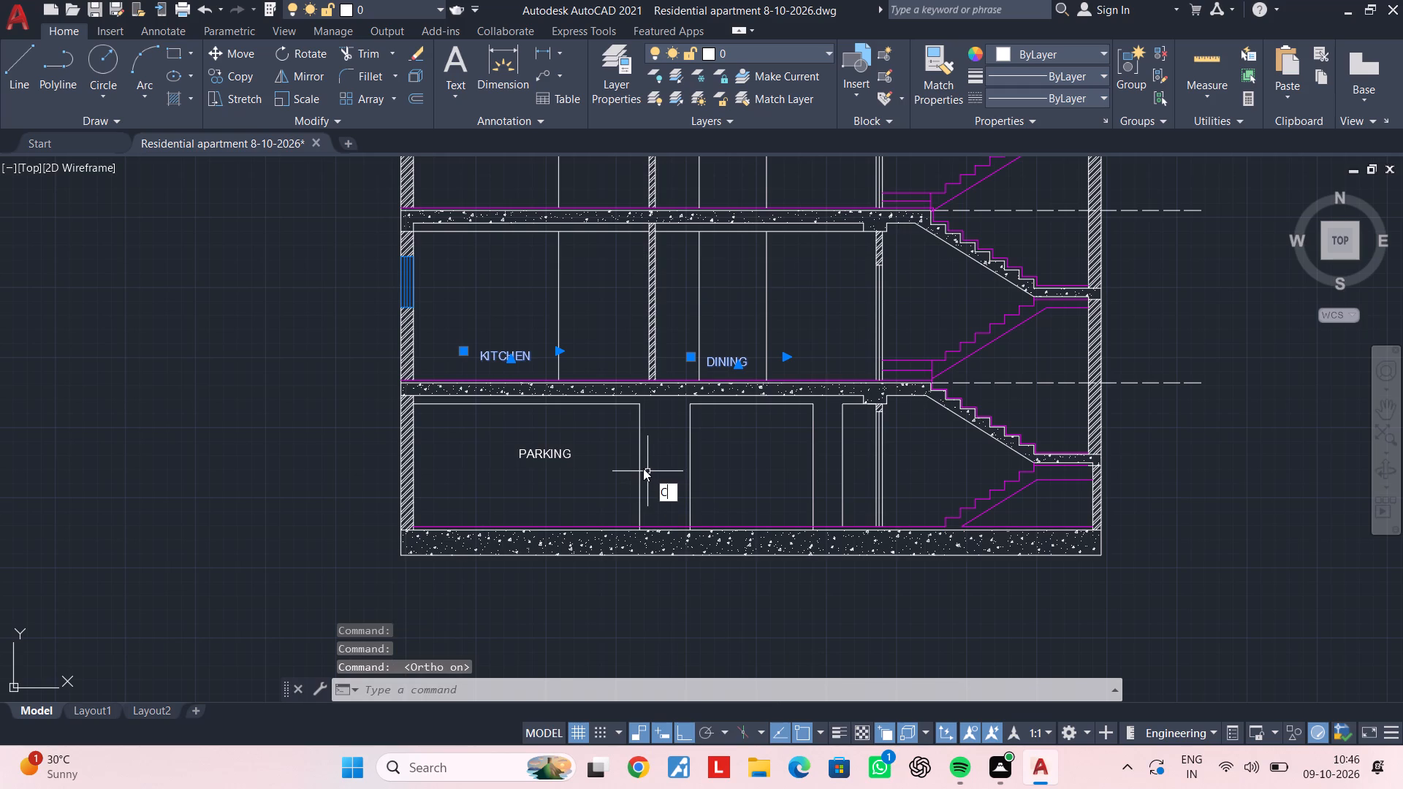
key("o")
key("space")
scroll(408, 378, "up", 6)
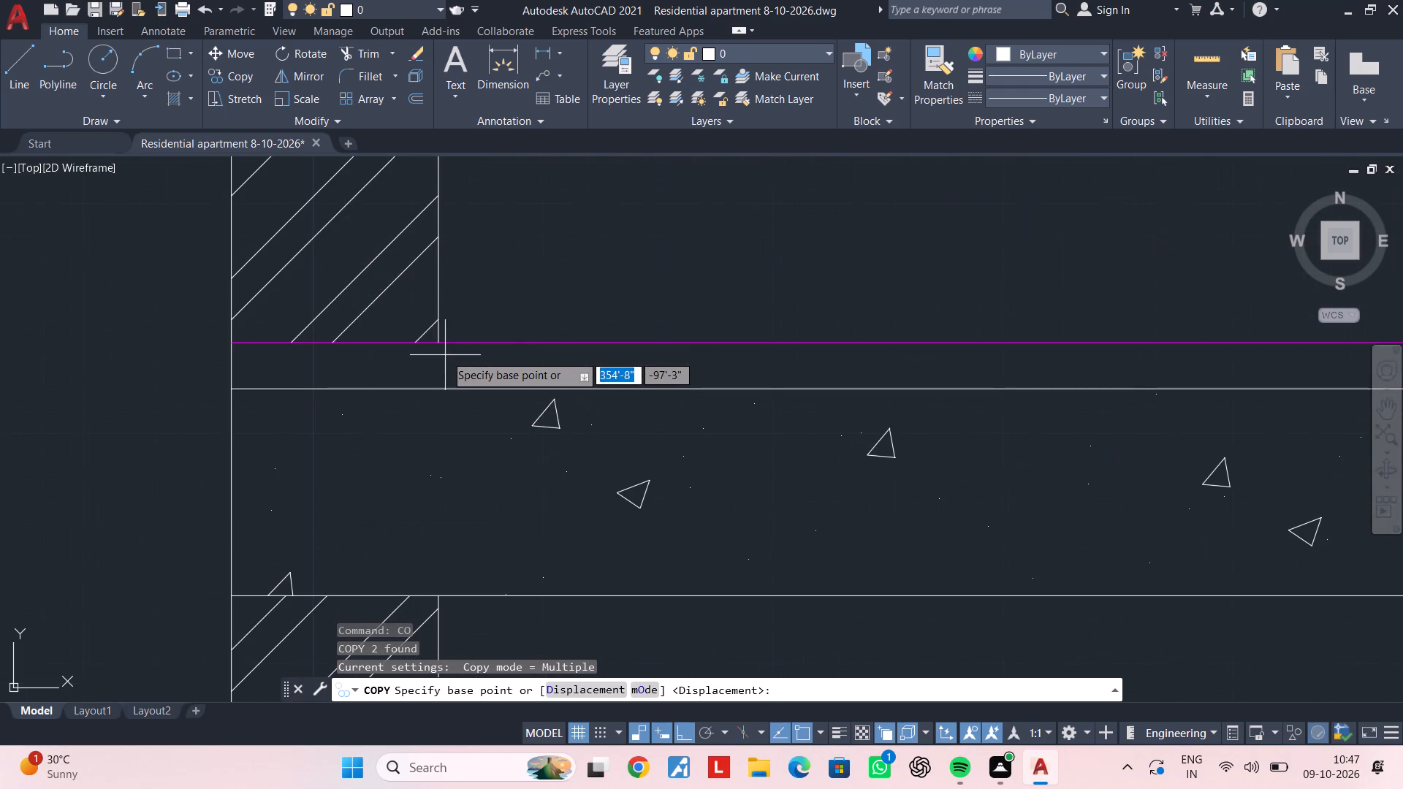
left_click(438, 343)
scroll(444, 338, "down", 4)
middle_click_drag(455, 229, 449, 531)
middle_click_drag(443, 305, 442, 333)
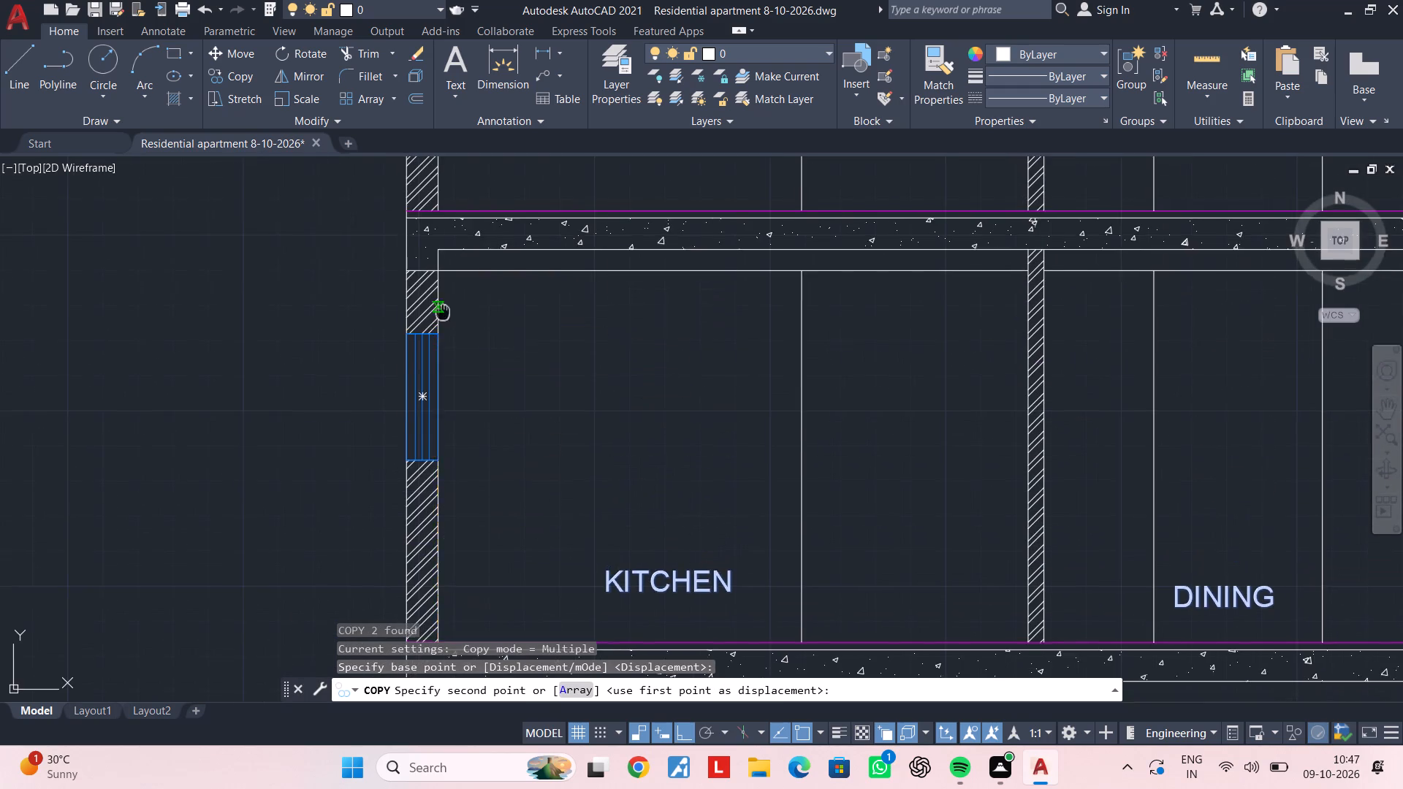
middle_click_drag(442, 333, 453, 473)
scroll(439, 381, "up", 2)
left_click(463, 370)
Place another copy of the KITCHEN and DINING labels on the third residential floor, at the matching inner wall corner.
scroll(478, 339, "down", 2)
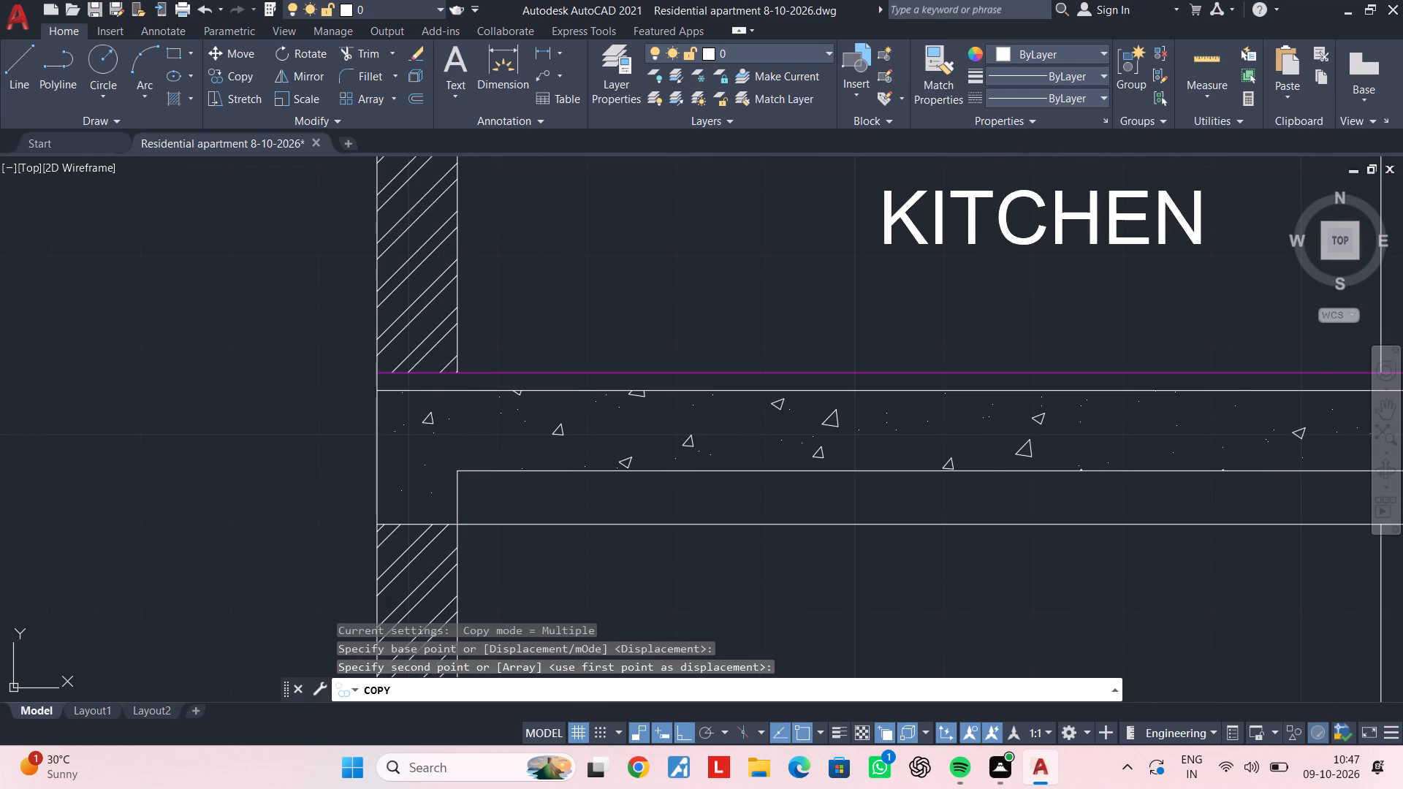
scroll(497, 262, "down", 3)
middle_click_drag(497, 229, 512, 492)
scroll(517, 362, "up", 2)
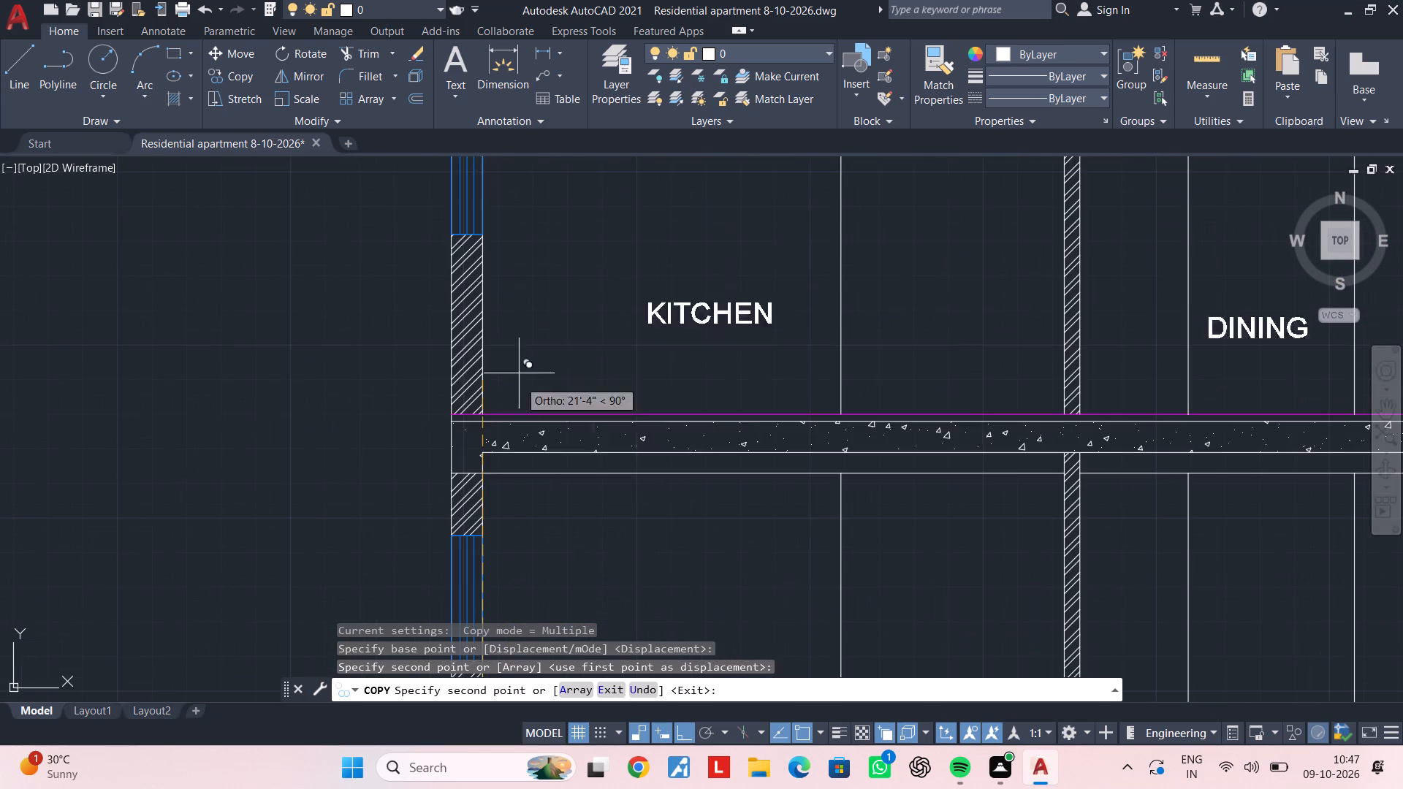
scroll(496, 419, "up", 3)
left_click(426, 395)
Place a final copy of the KITCHEN and DINING labels on the topmost floor below the terrace and end the copying.
scroll(472, 366, "down", 4)
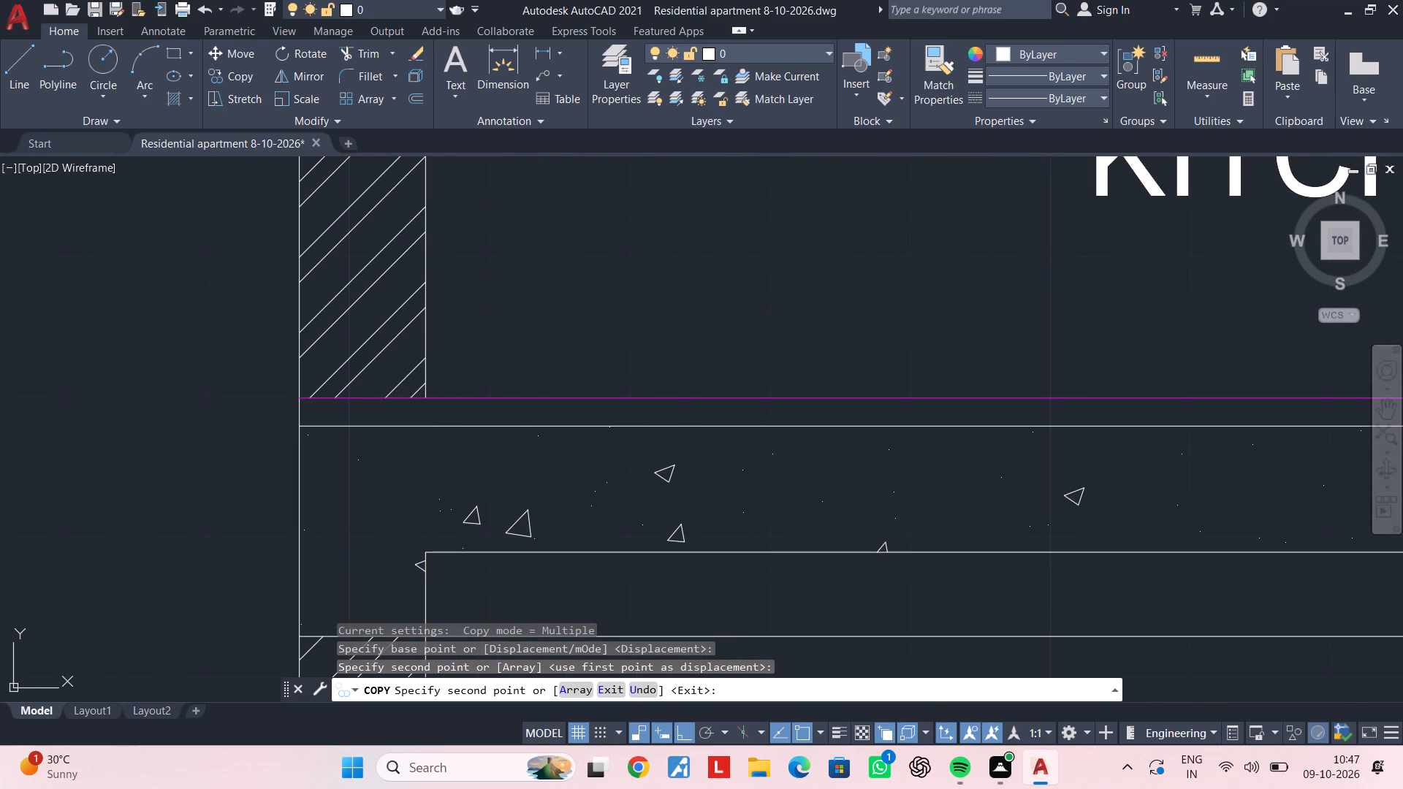
scroll(505, 322, "down", 6)
middle_click_drag(512, 300, 505, 642)
scroll(498, 438, "up", 2)
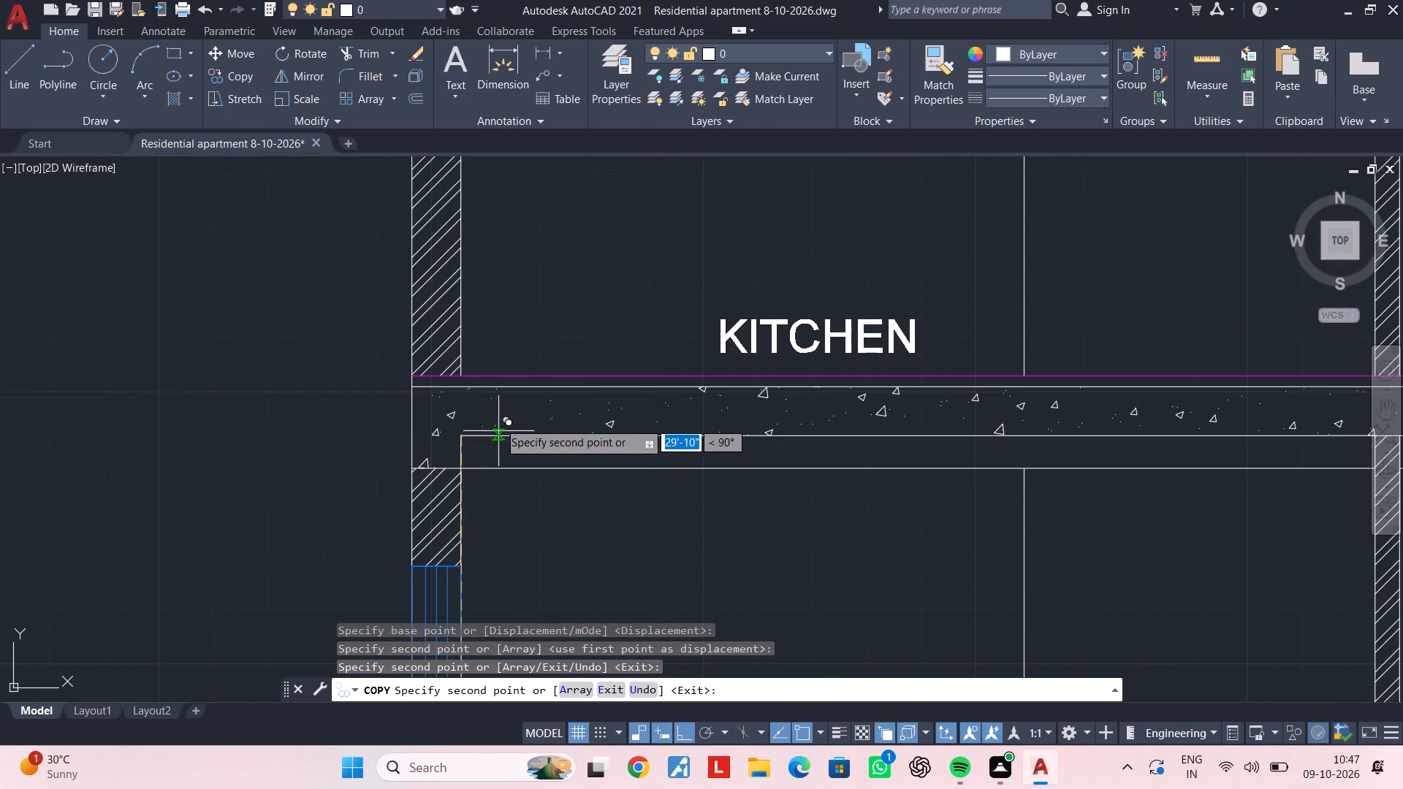
left_click(465, 373)
scroll(470, 367, "down", 6)
scroll(522, 316, "down", 3)
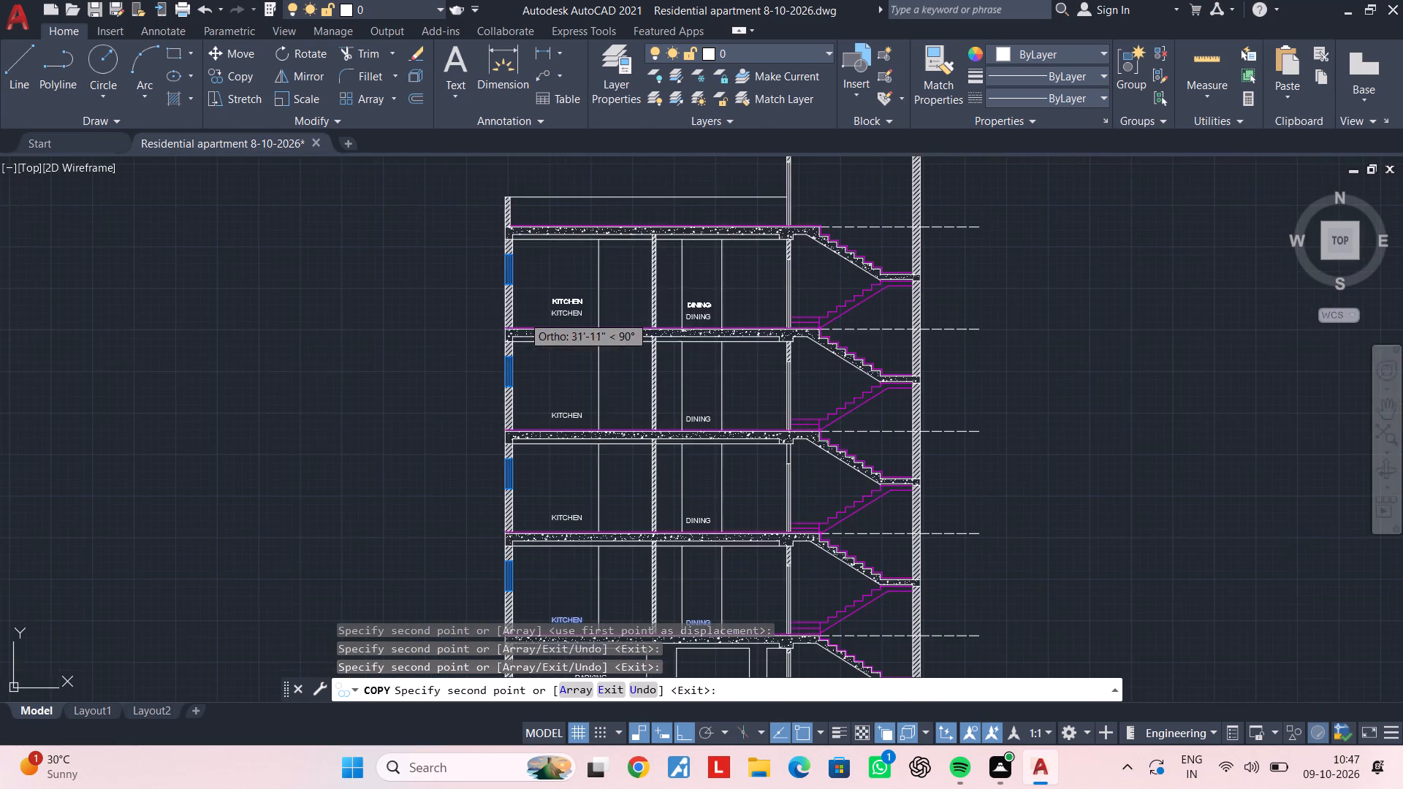
middle_click_drag(540, 290, 550, 408)
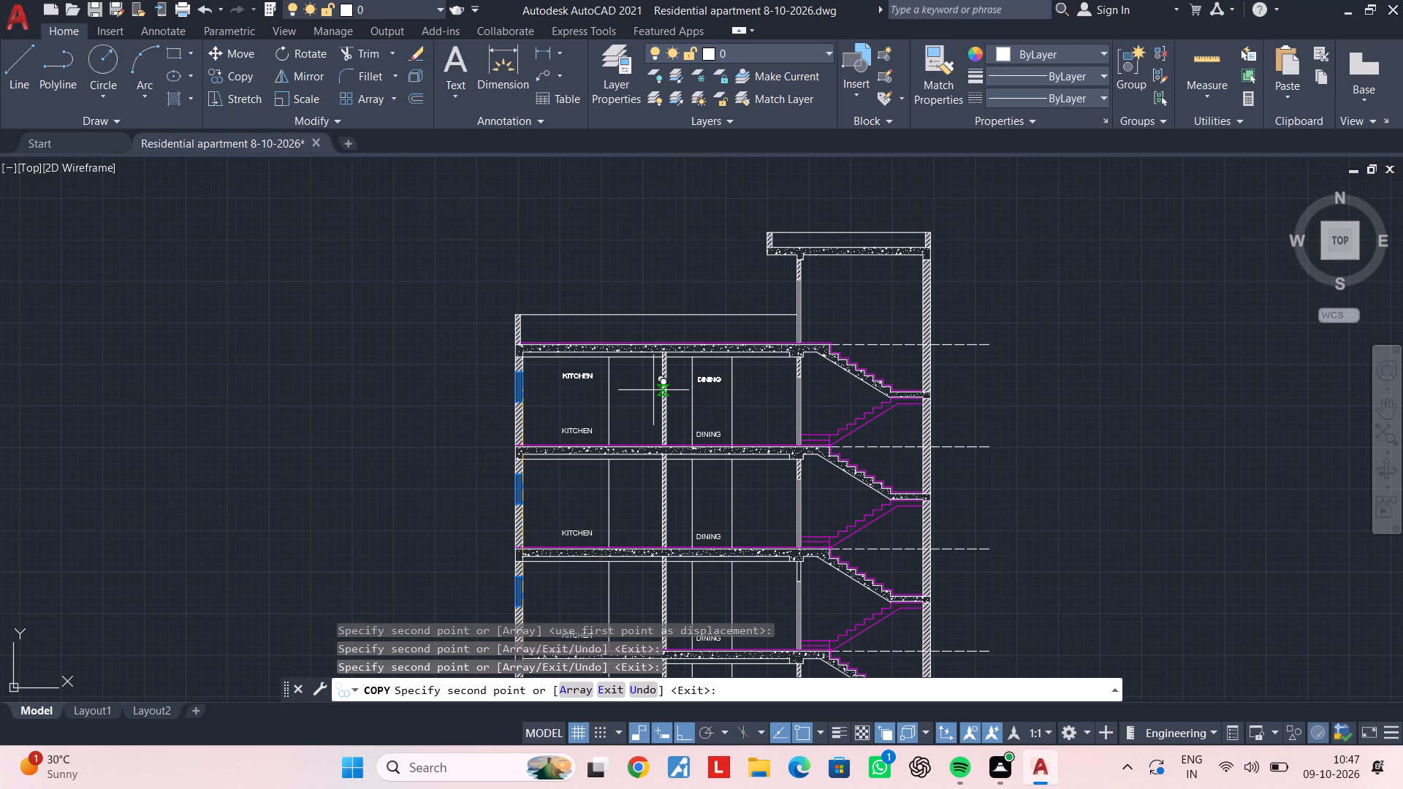
middle_click_drag(656, 372, 639, 419)
key("Escape")
key("Escape")
Copy the topmost DINING label, with Ortho off, up into the open parapet area above the roof slab.
middle_click_drag(655, 438, 647, 413)
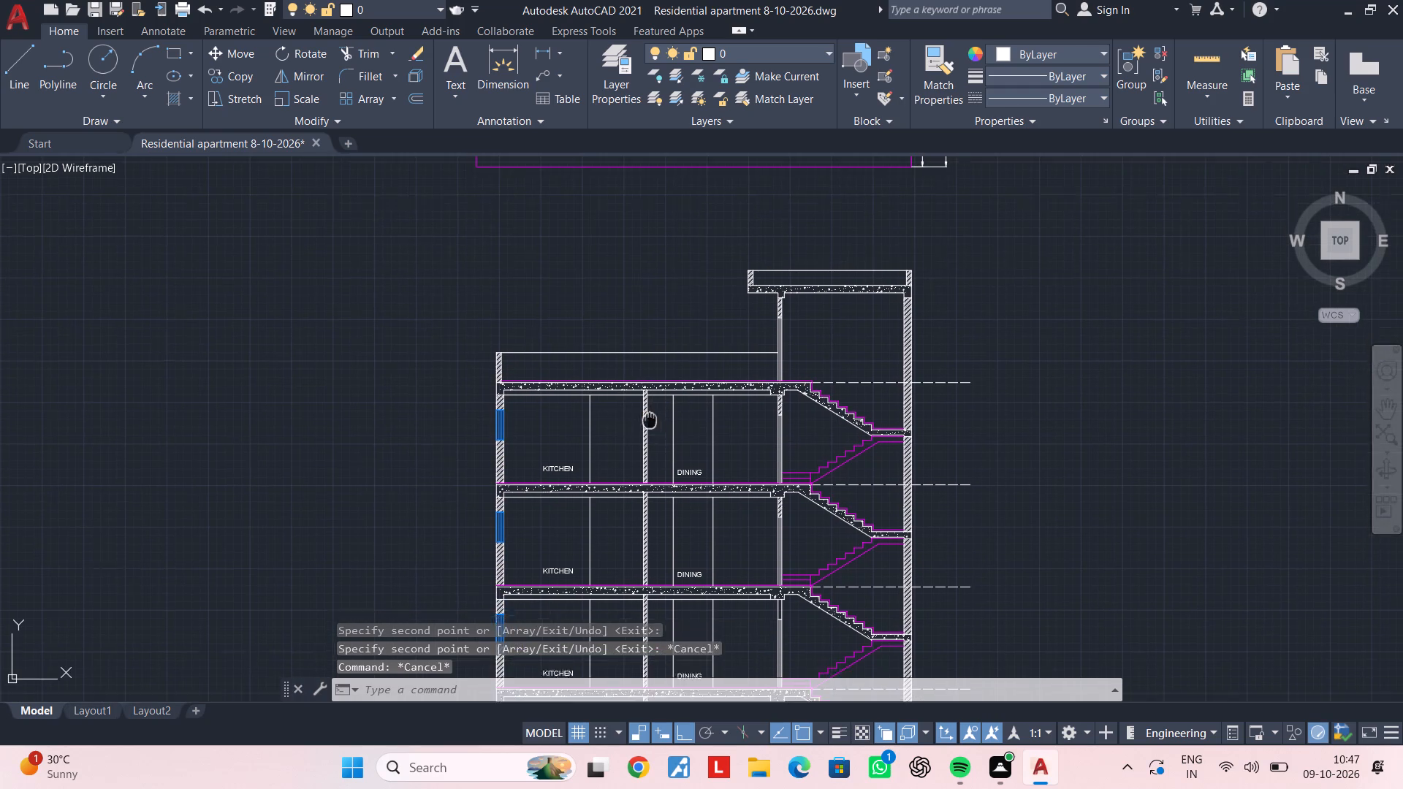
middle_click_drag(647, 413, 638, 379)
key("Escape")
key("Escape")
scroll(680, 441, "up", 2)
left_click(671, 400)
type("CO")
key("space")
left_click(671, 400)
middle_click_drag(623, 256, 633, 483)
scroll(510, 353, "up", 2)
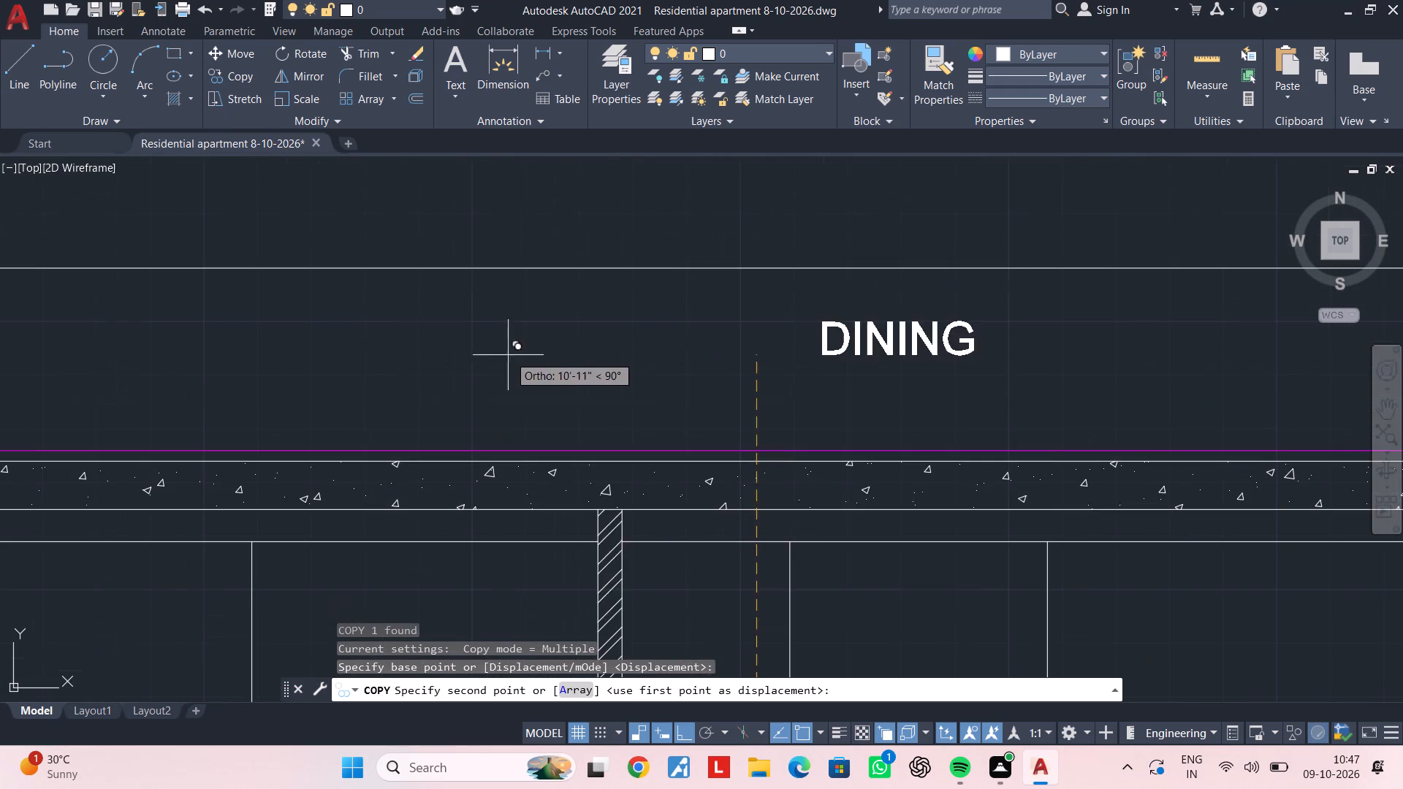
left_click(681, 730)
middle_click_drag(390, 393, 501, 363)
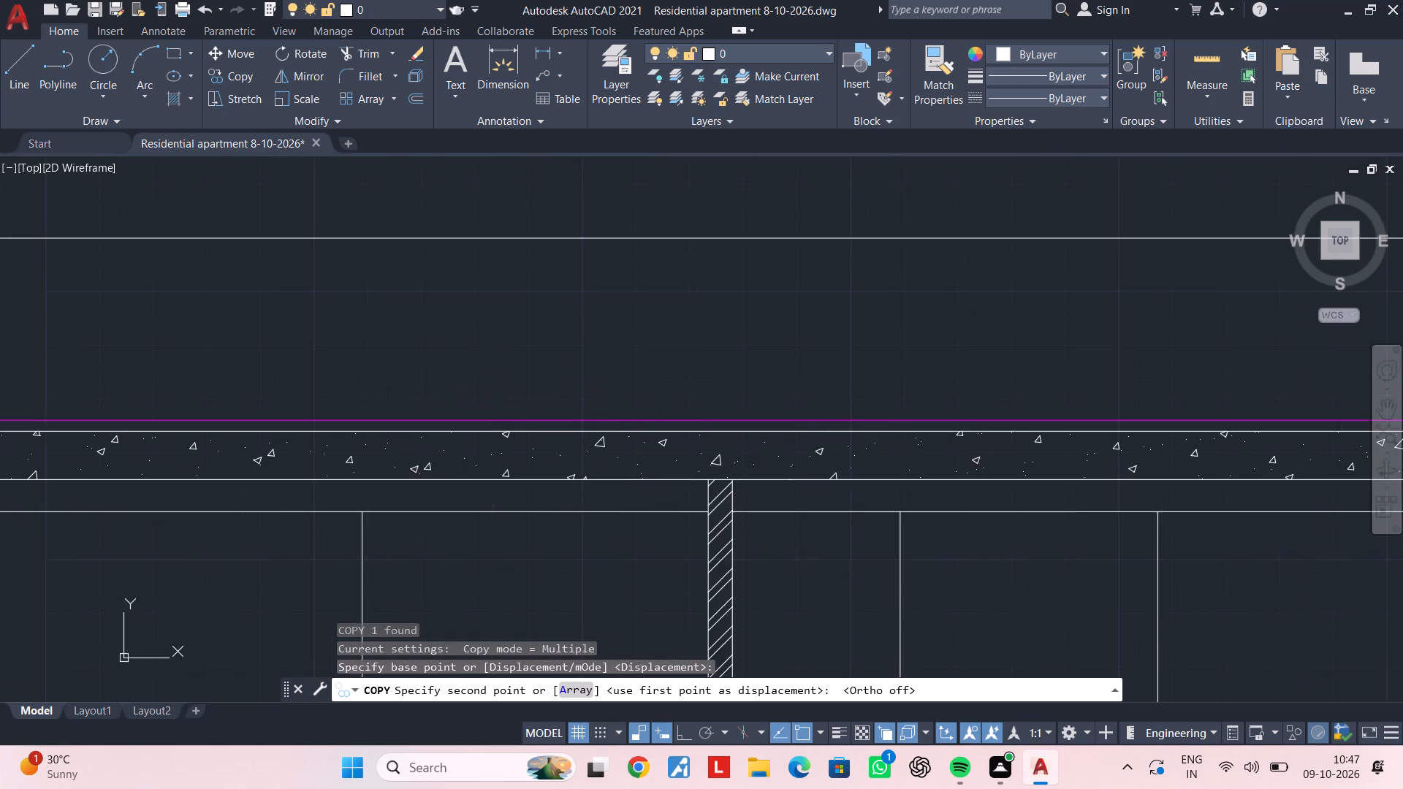
scroll(503, 362, "down", 1)
left_click(539, 362)
key("Escape")
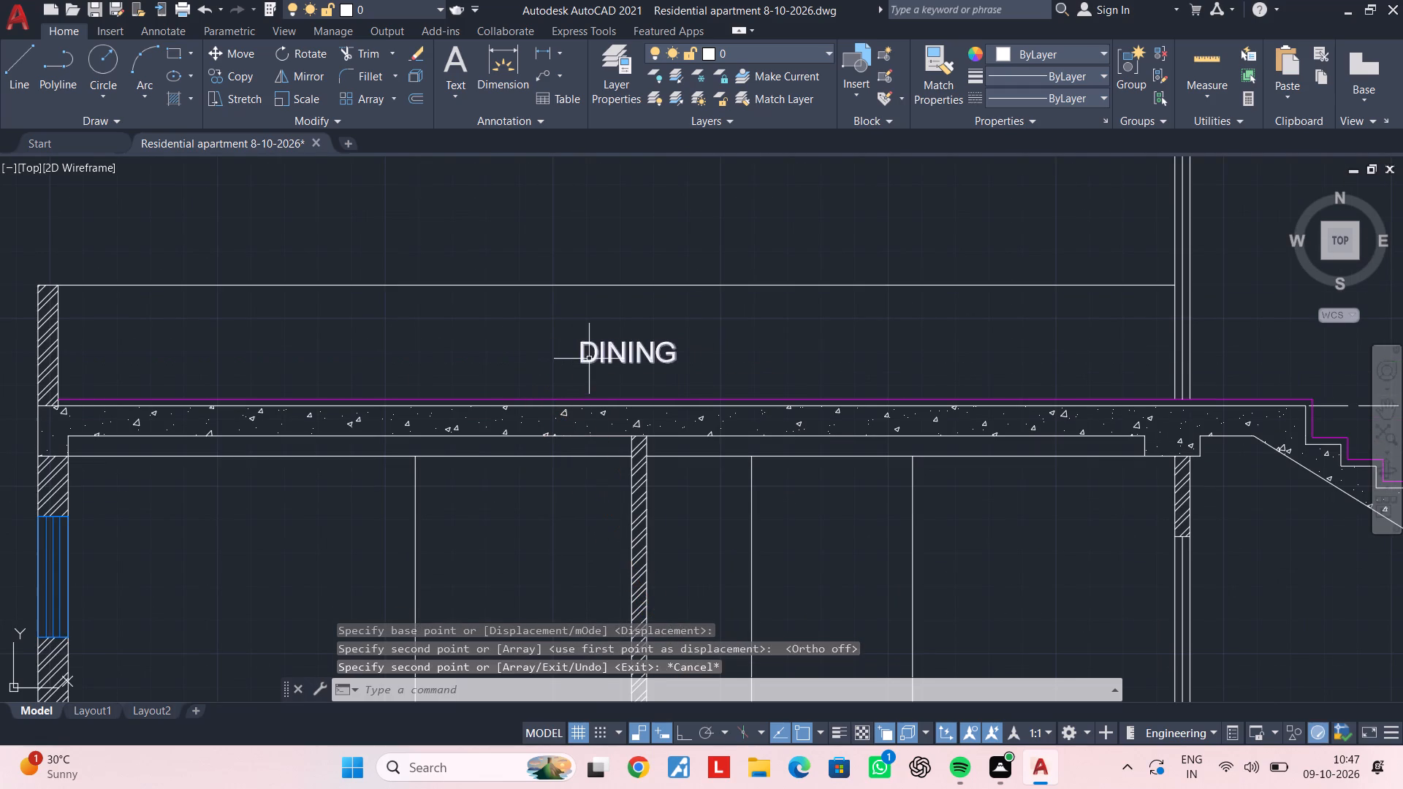
key("Escape")
Change the copied label above the roof slab to TERRACE.
double_click(589, 359)
scroll(637, 357, "up", 2)
left_click_drag(753, 366, 442, 361)
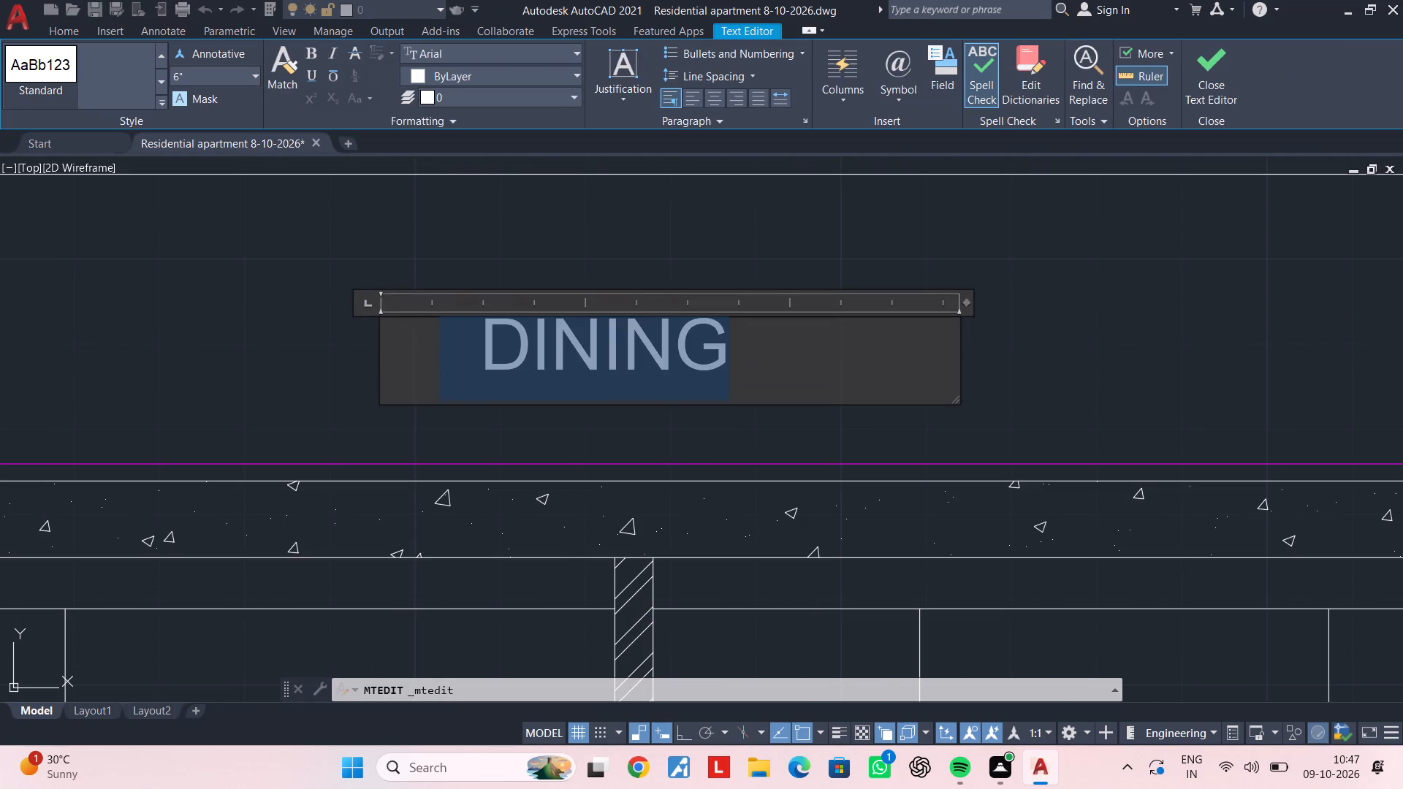
key("BackSpace")
type("TERR")
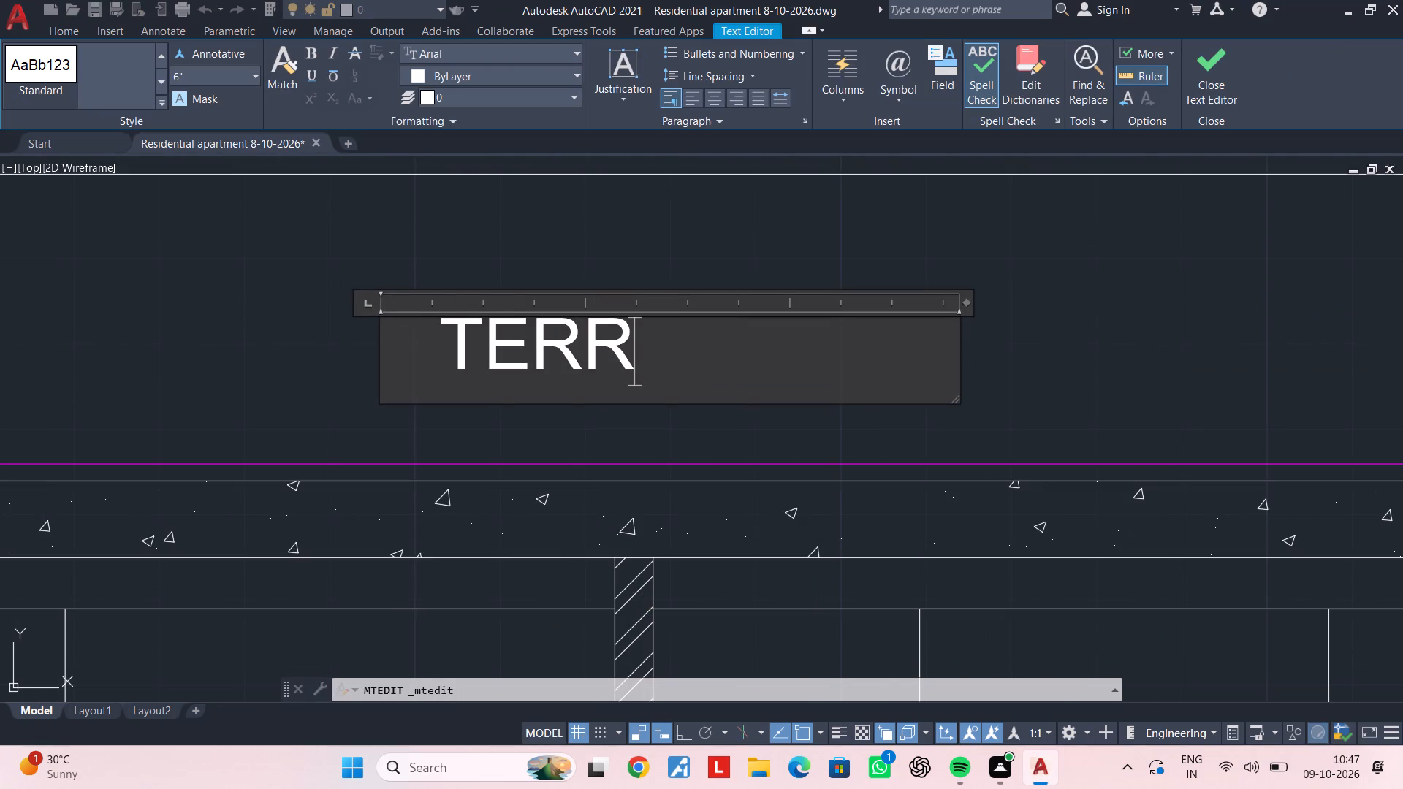
type("ACR")
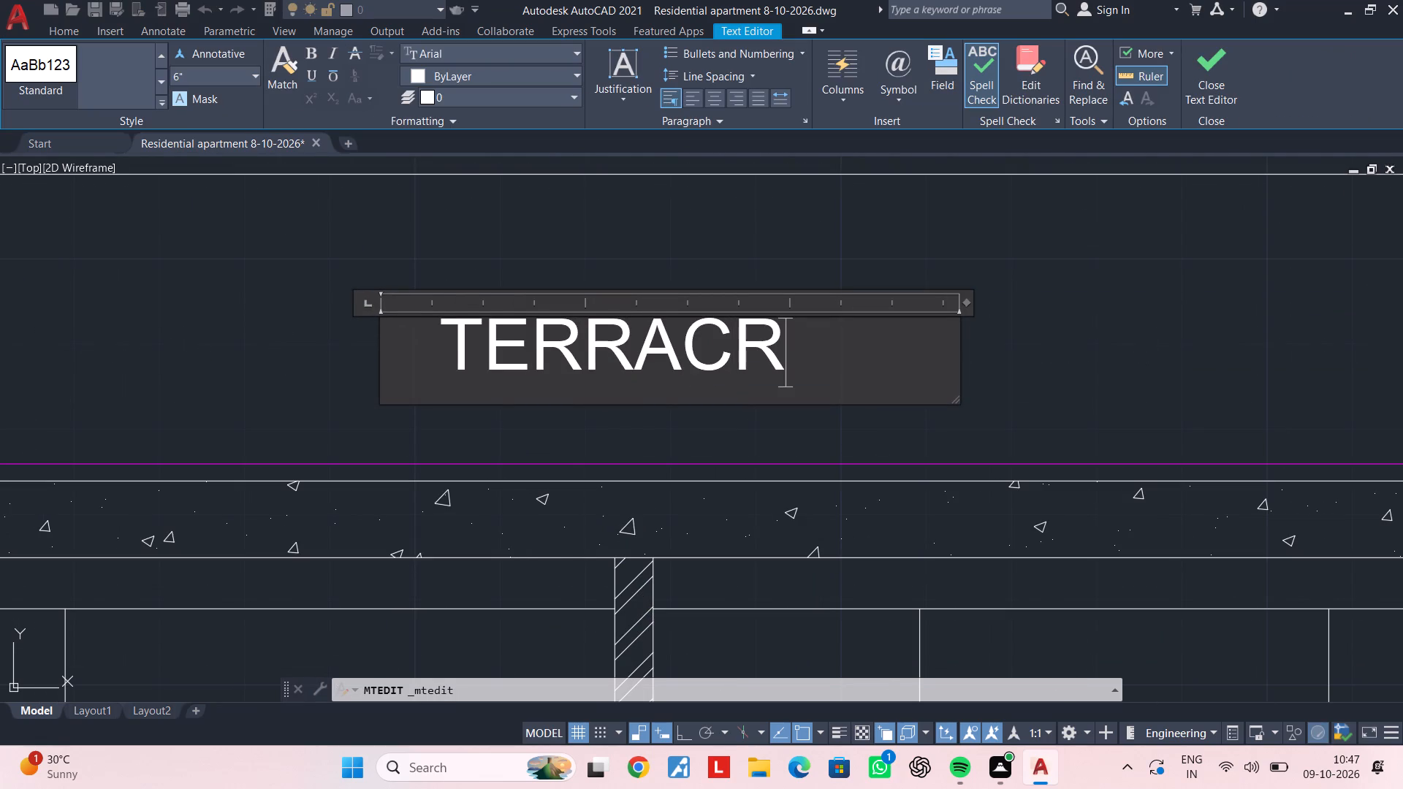
key("BackSpace")
key("e")
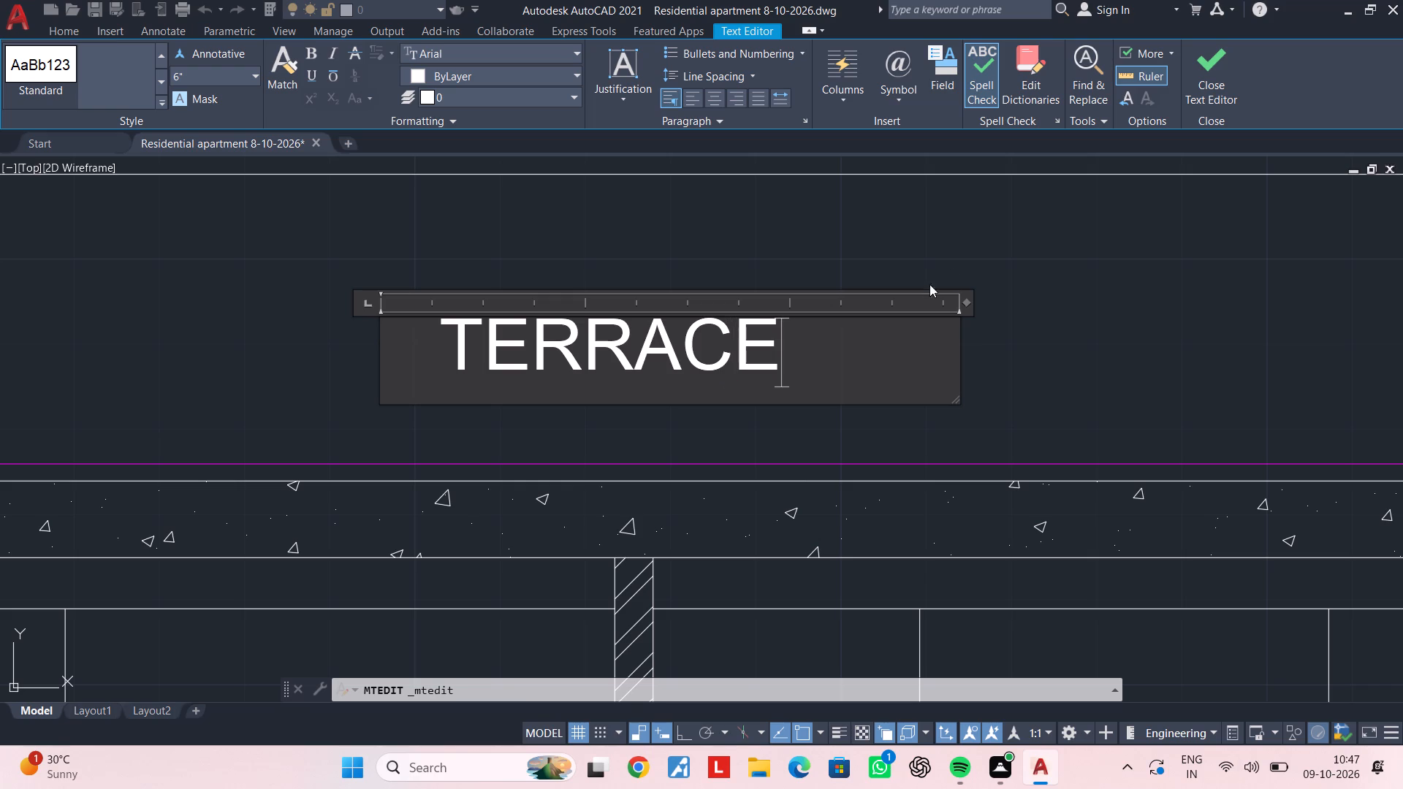
left_click(967, 256)
scroll(1046, 306, "down", 2)
middle_click_drag(1048, 309, 575, 385)
scroll(861, 384, "down", 1)
middle_click_drag(859, 383, 717, 354)
key("Escape")
key("Escape")
key("Escape")
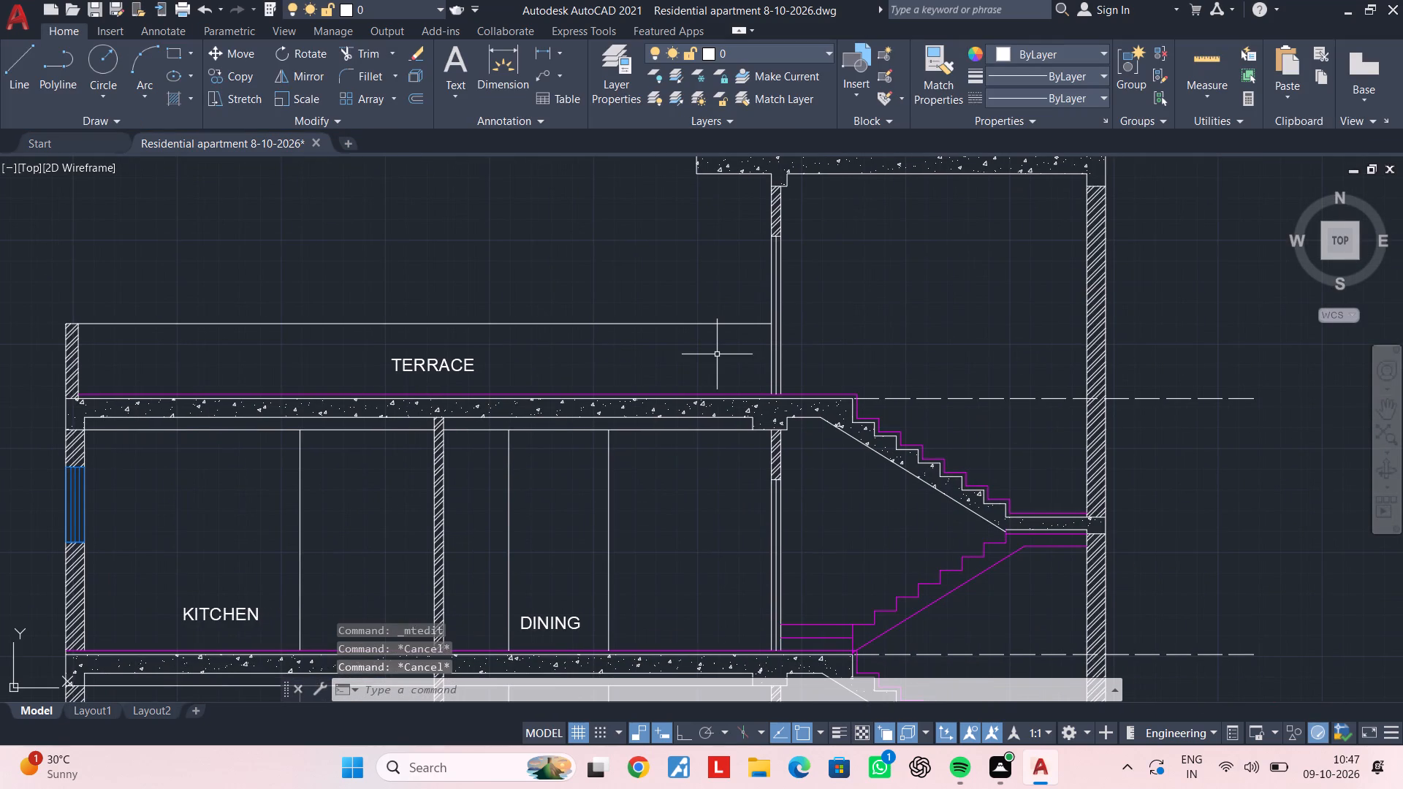
key("Escape")
key("Escape")
key("Escape")
key("Escape")
Copy the TERRACE label into the staircase headroom that rises above the roof slab.
middle_click_drag(717, 354, 659, 354)
key("Escape")
left_click(393, 358)
type("CO")
key("space")
left_click_drag(393, 358, 419, 358)
middle_click_drag(751, 335, 650, 382)
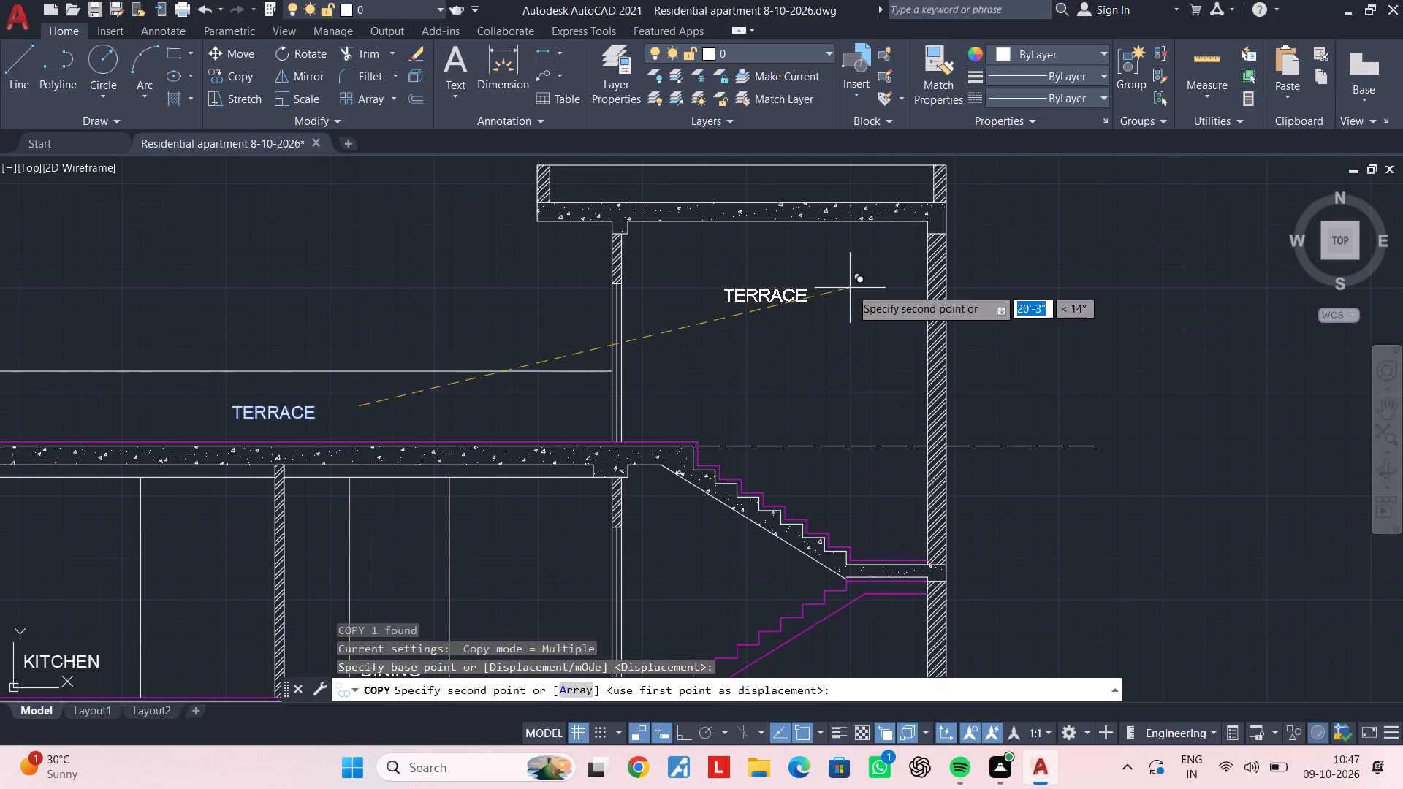
left_click(879, 317)
key("Escape")
key("Escape")
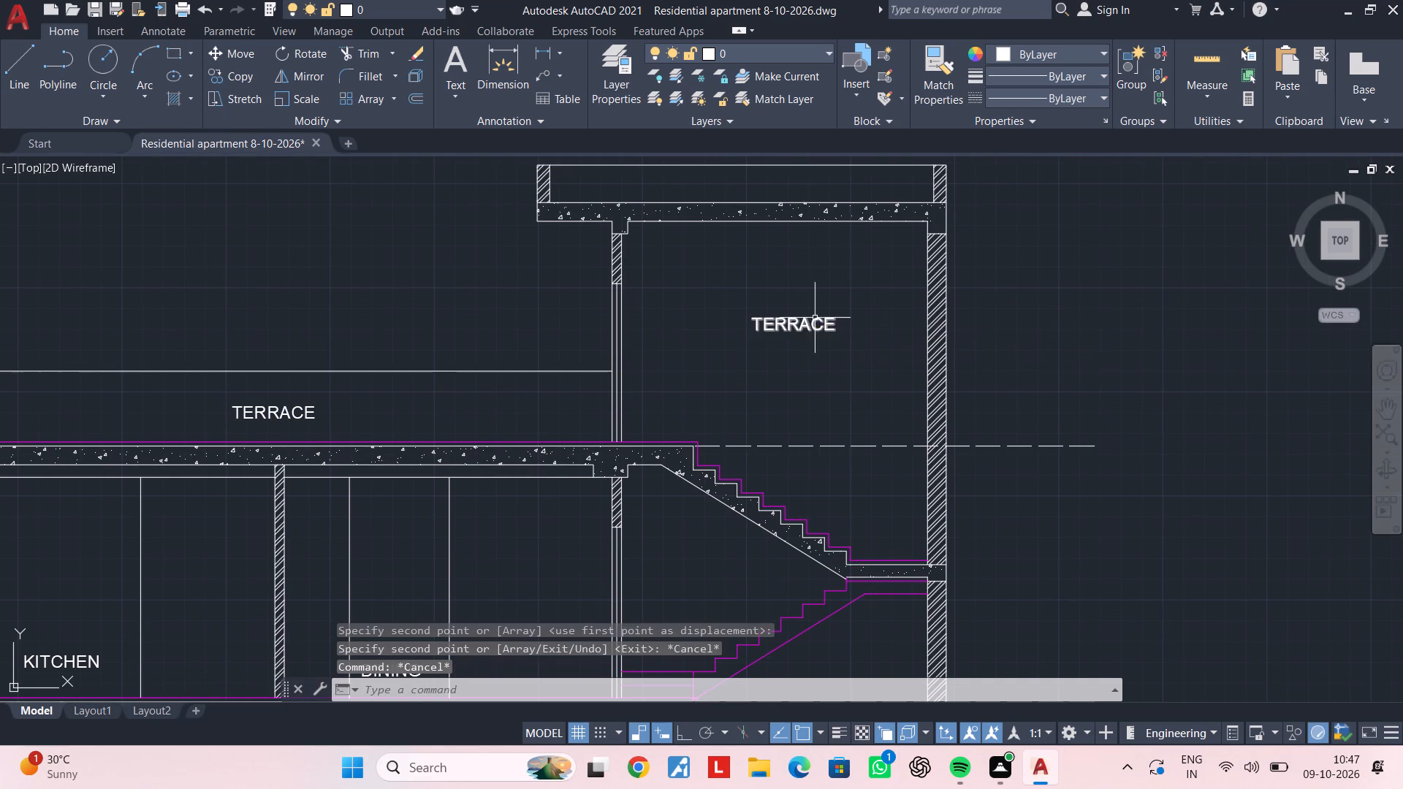
Change the copied label in the staircase headroom to MUMMTY.
double_click(812, 327)
scroll(824, 327, "up", 2)
left_click_drag(856, 327, 677, 329)
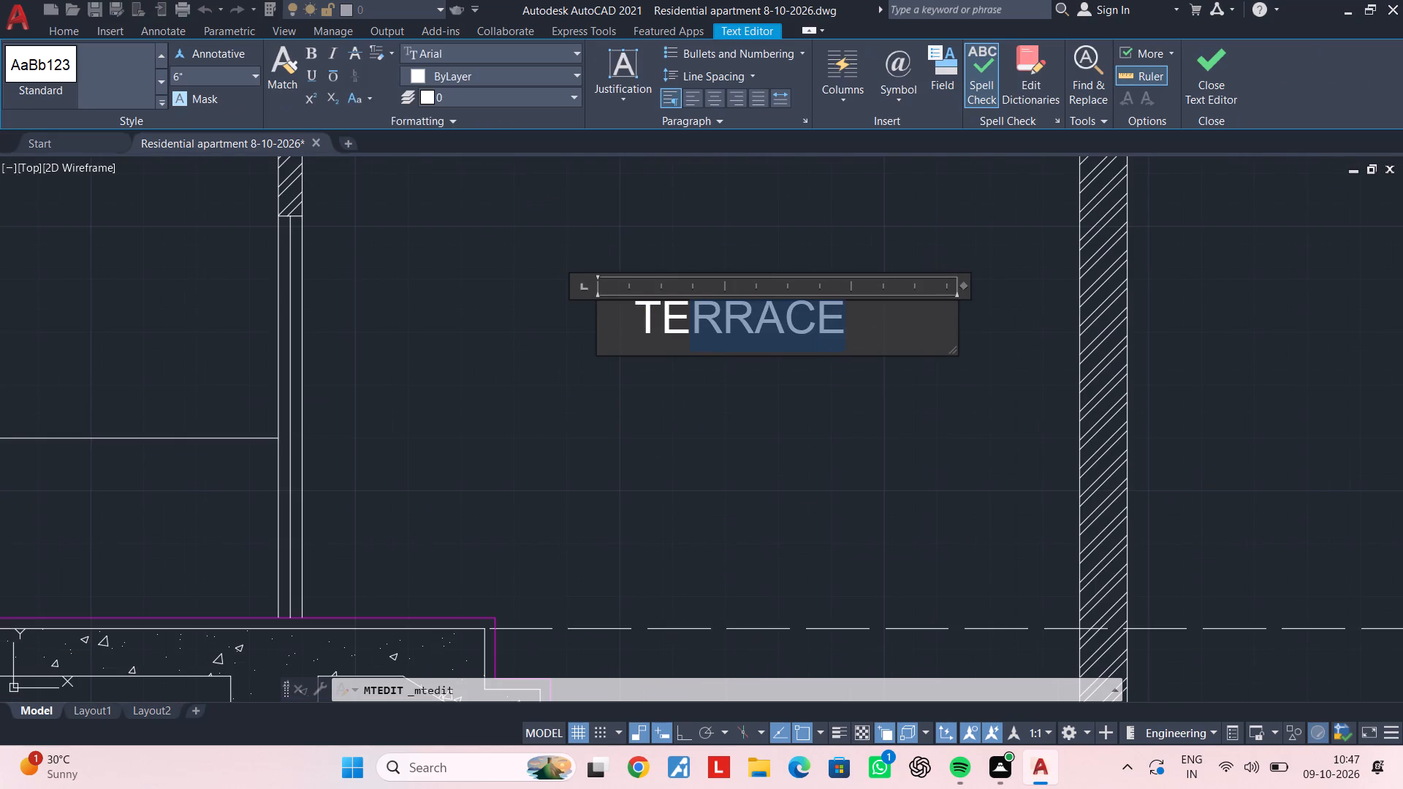
key("BackSpace")
key("BackSpace")
key("BackSpace")
type("MUMMR")
key("BackSpace")
type("TY")
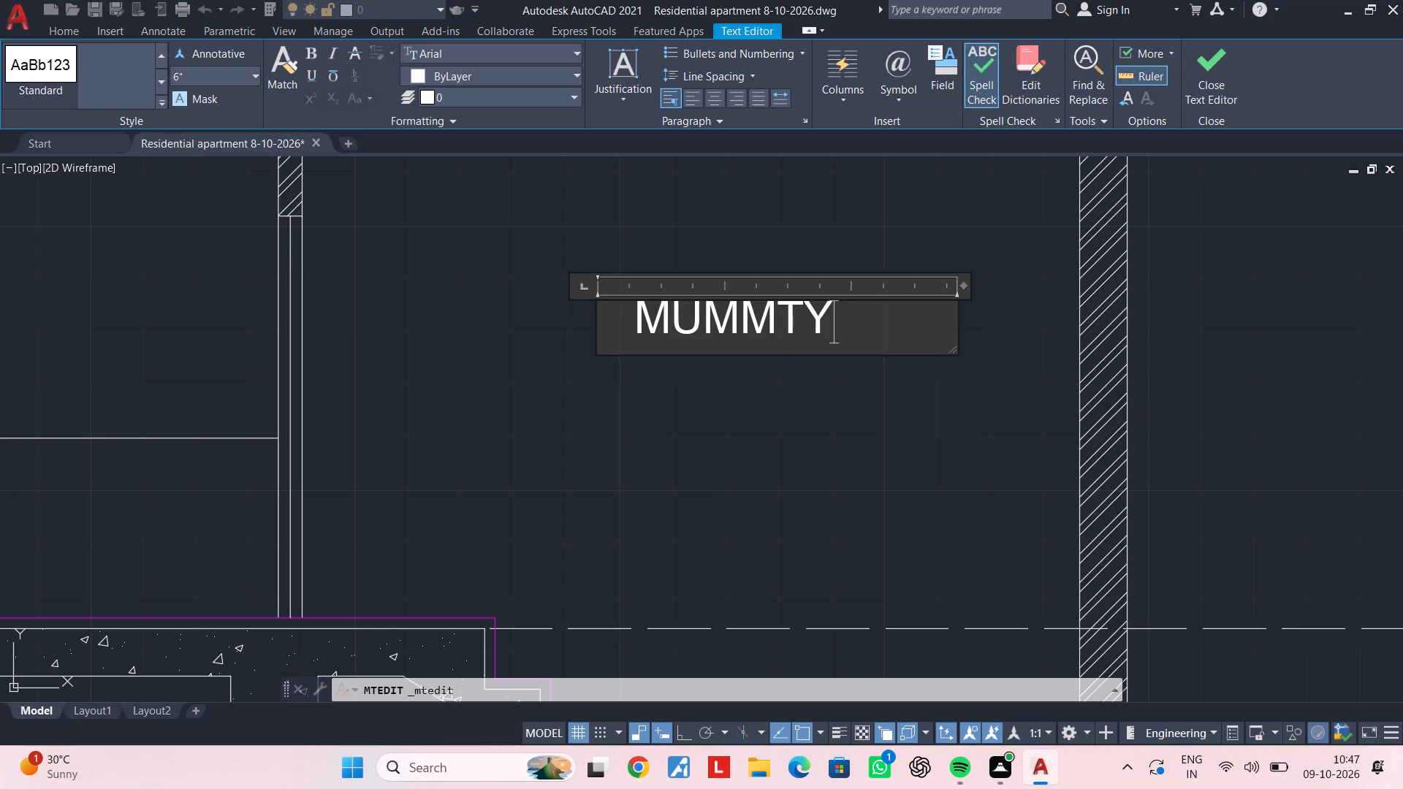
left_click(782, 319)
key("BackSpace")
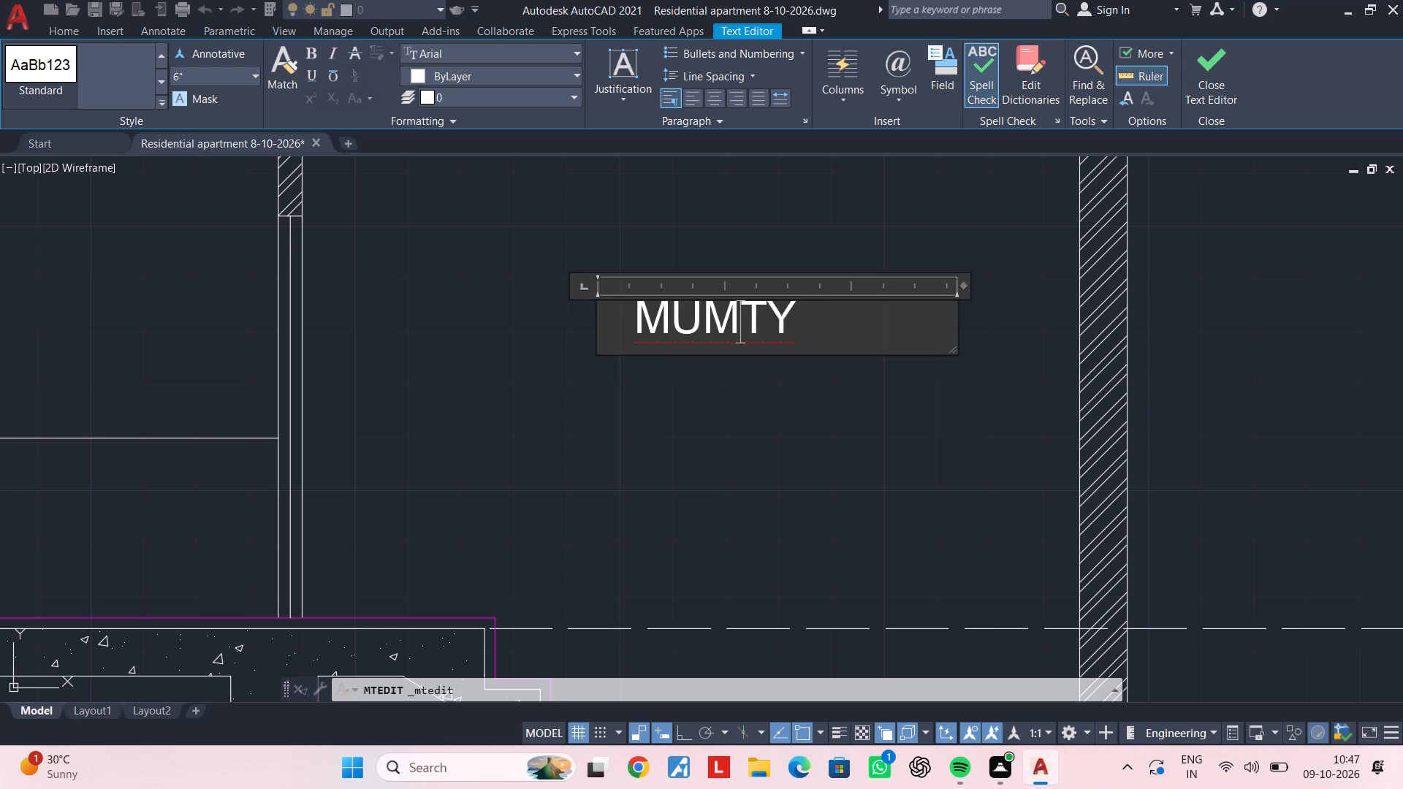
key("m")
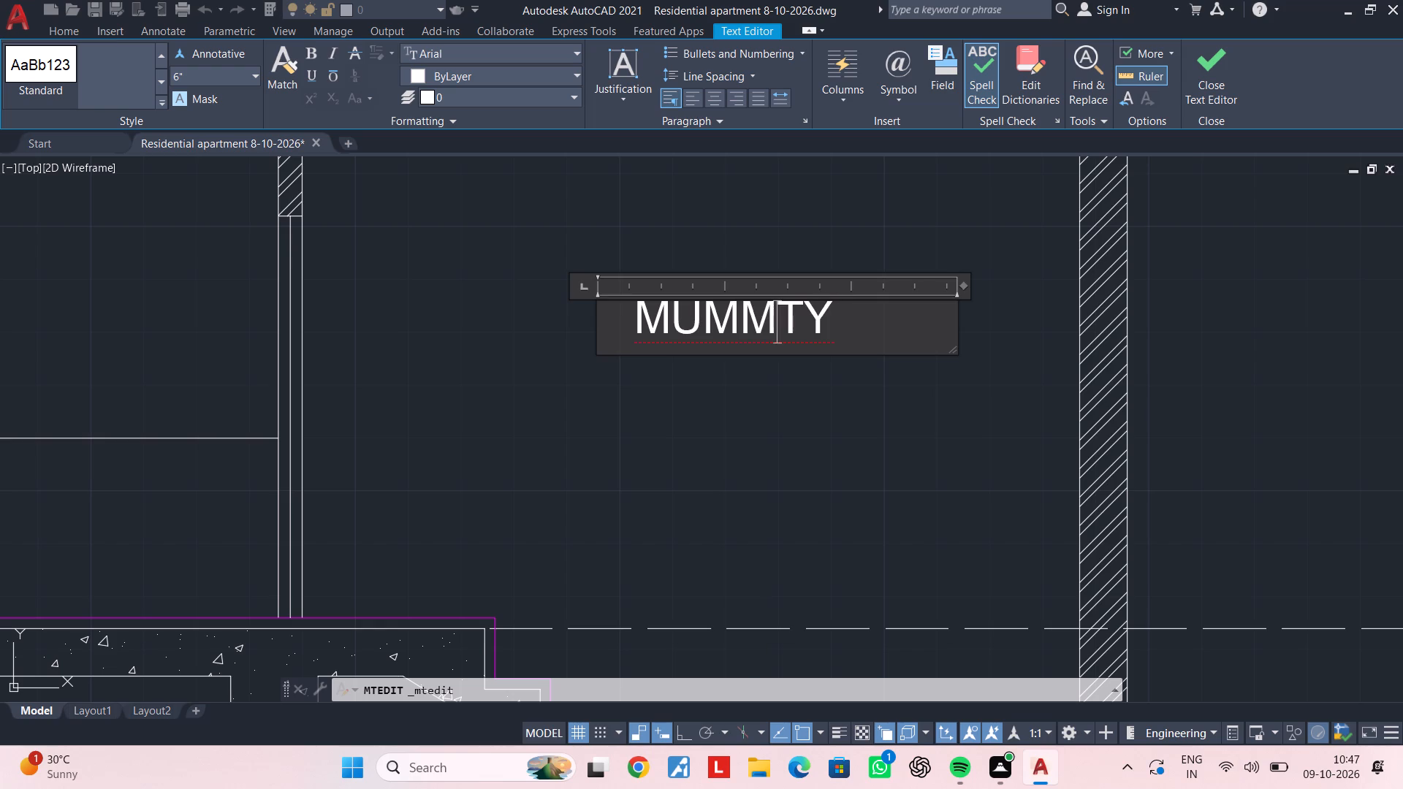
left_click(778, 378)
key("Escape")
scroll(778, 357, "down", 3)
middle_click_drag(778, 357, 684, 422)
key("Escape")
key("Escape")
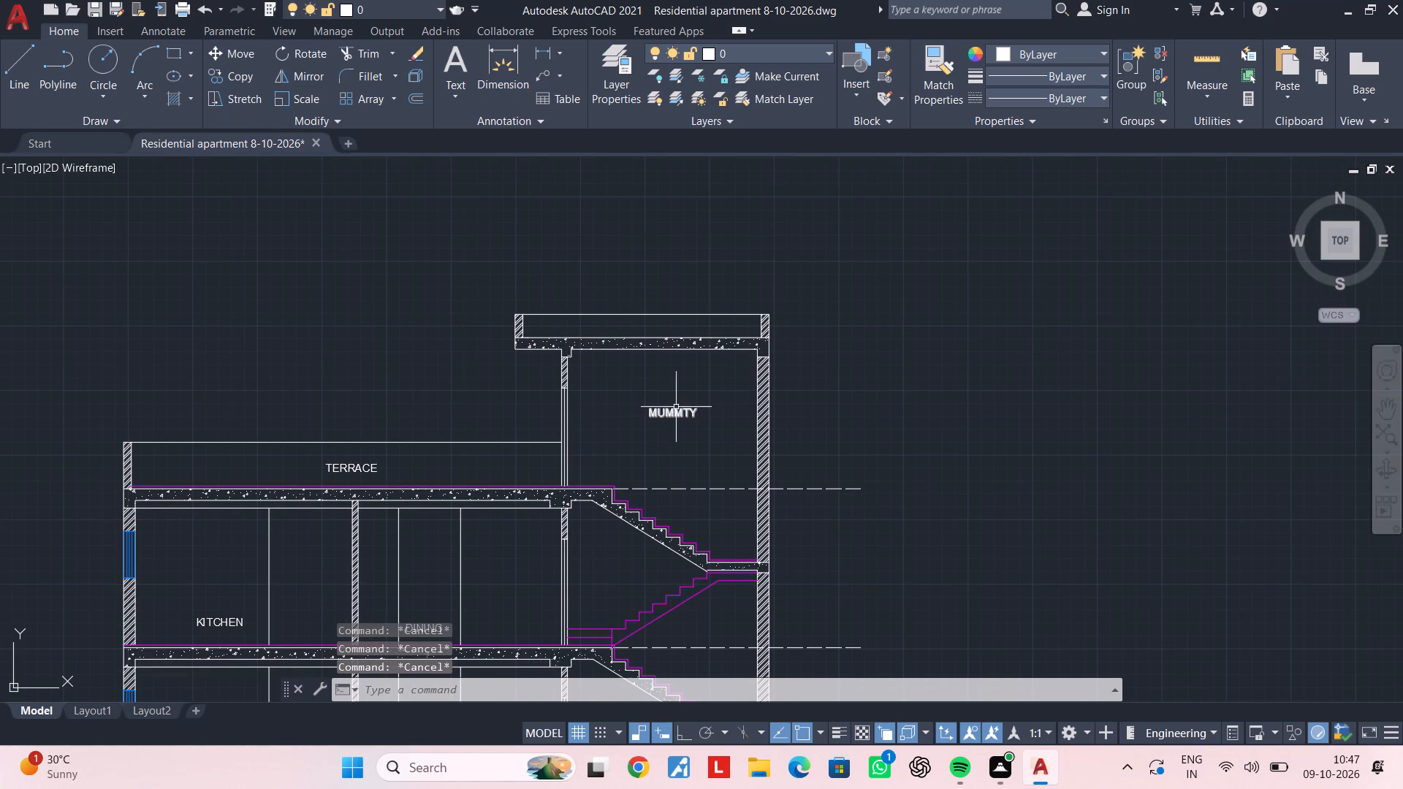
key("Escape")
key("Escape")
key("Escape")
Save the drawing.
scroll(668, 405, "down", 2)
middle_click_drag(668, 405, 742, 338)
scroll(729, 363, "down", 1)
middle_click_drag(729, 363, 775, 302)
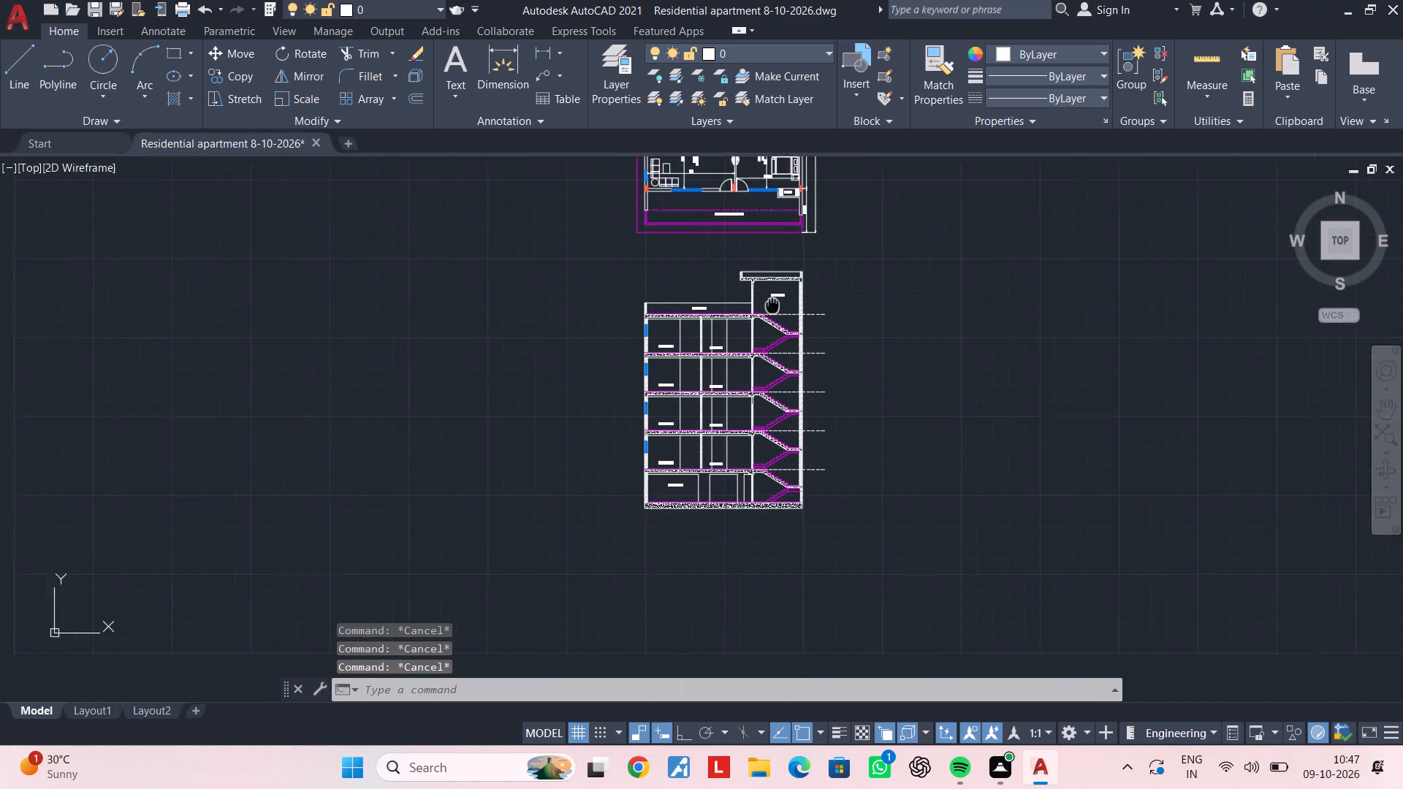
middle_click_drag(775, 302, 788, 287)
middle_click_drag(770, 319, 821, 289)
key("ctrl+s")
key("ctrl+s")
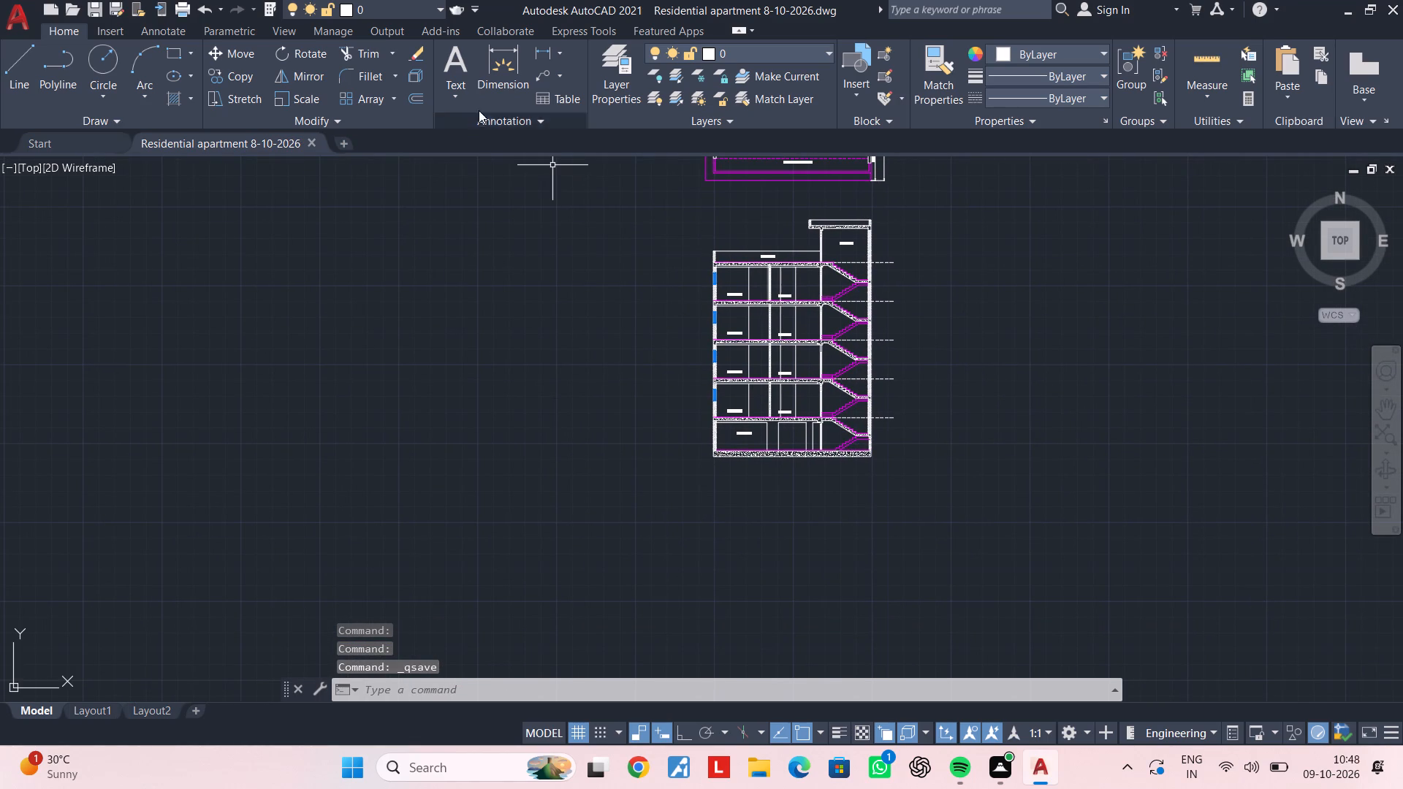
Add a vertical linear dimension of the PARKING level's clear height, from the slab underside to the base slab top, near the outer wall.
left_click(540, 47)
scroll(720, 445, "up", 1)
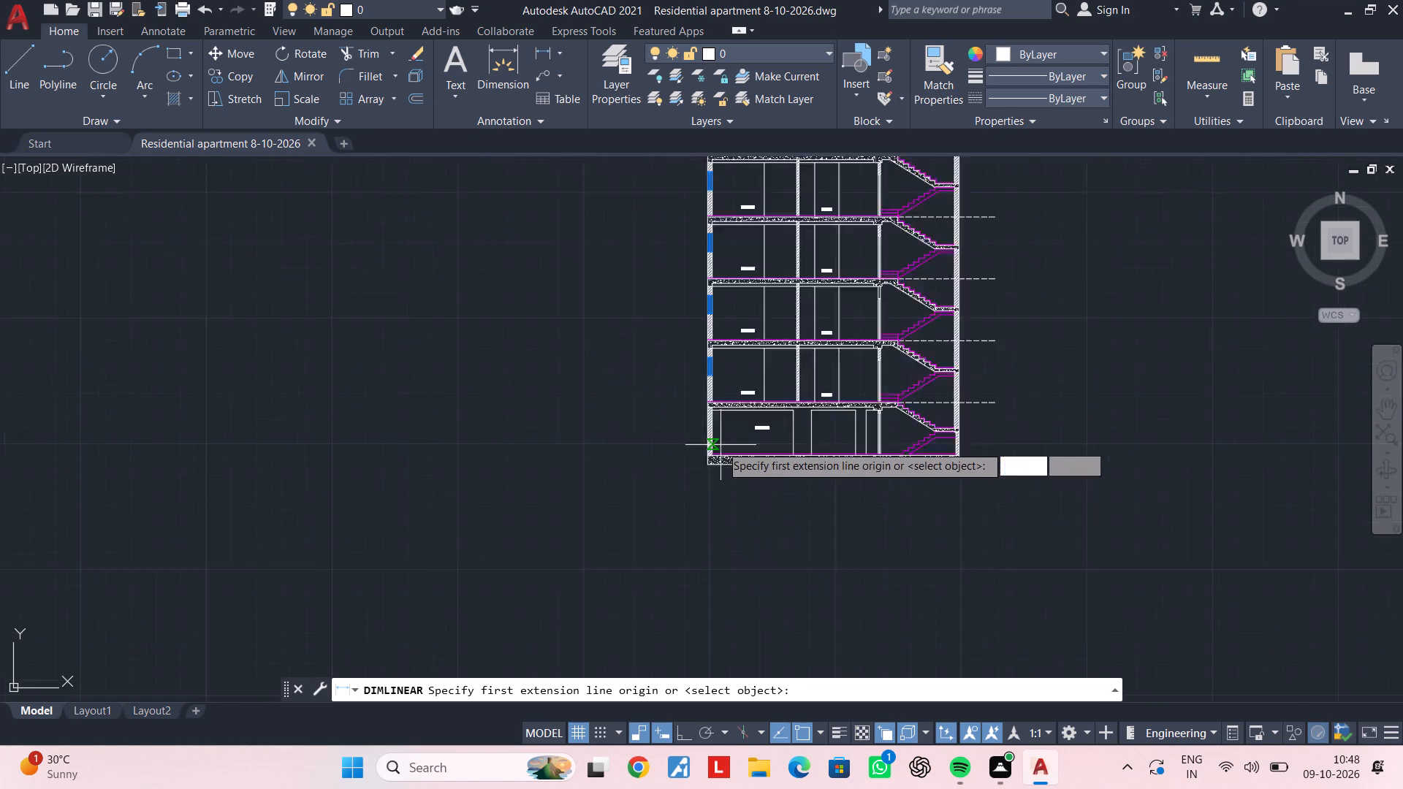
scroll(722, 445, "up", 4)
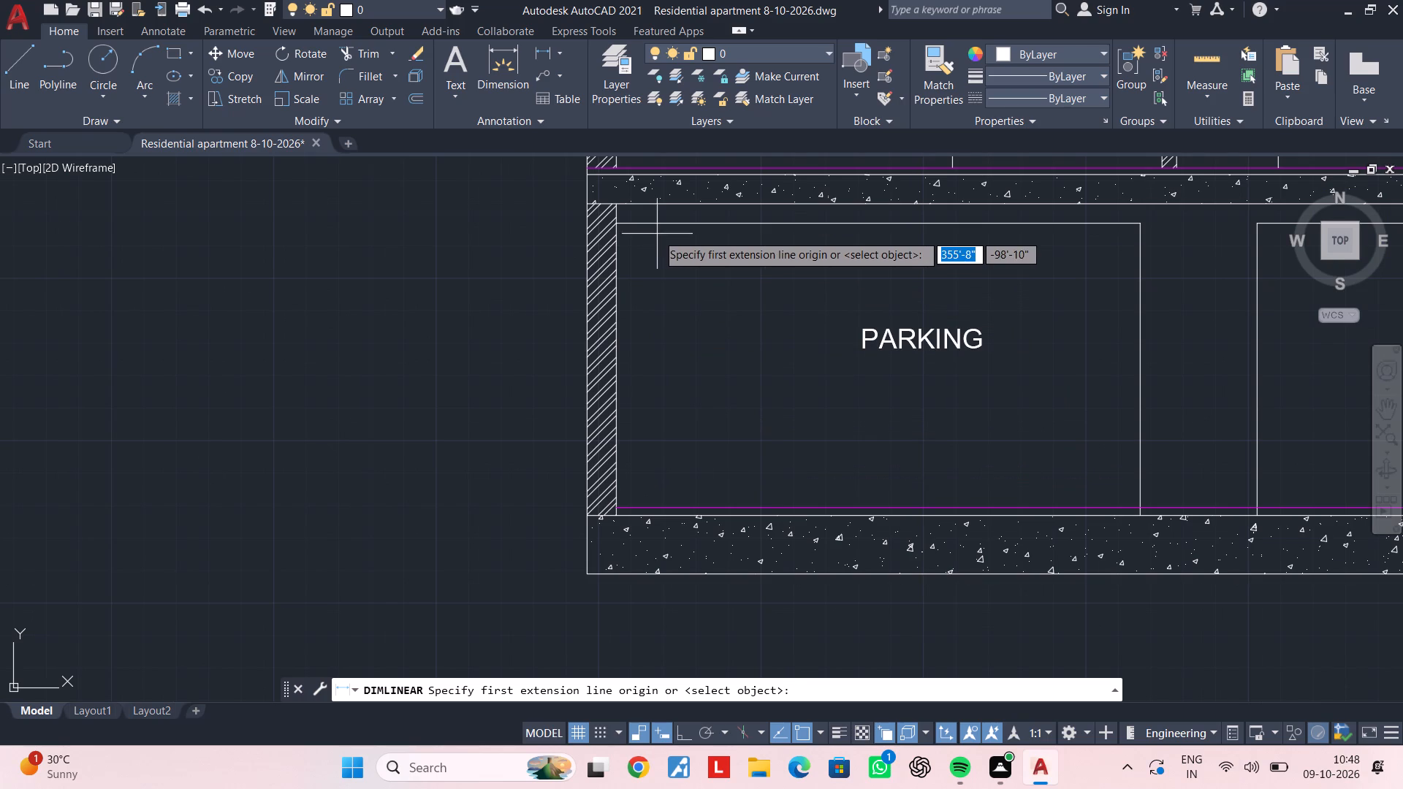
left_click(680, 206)
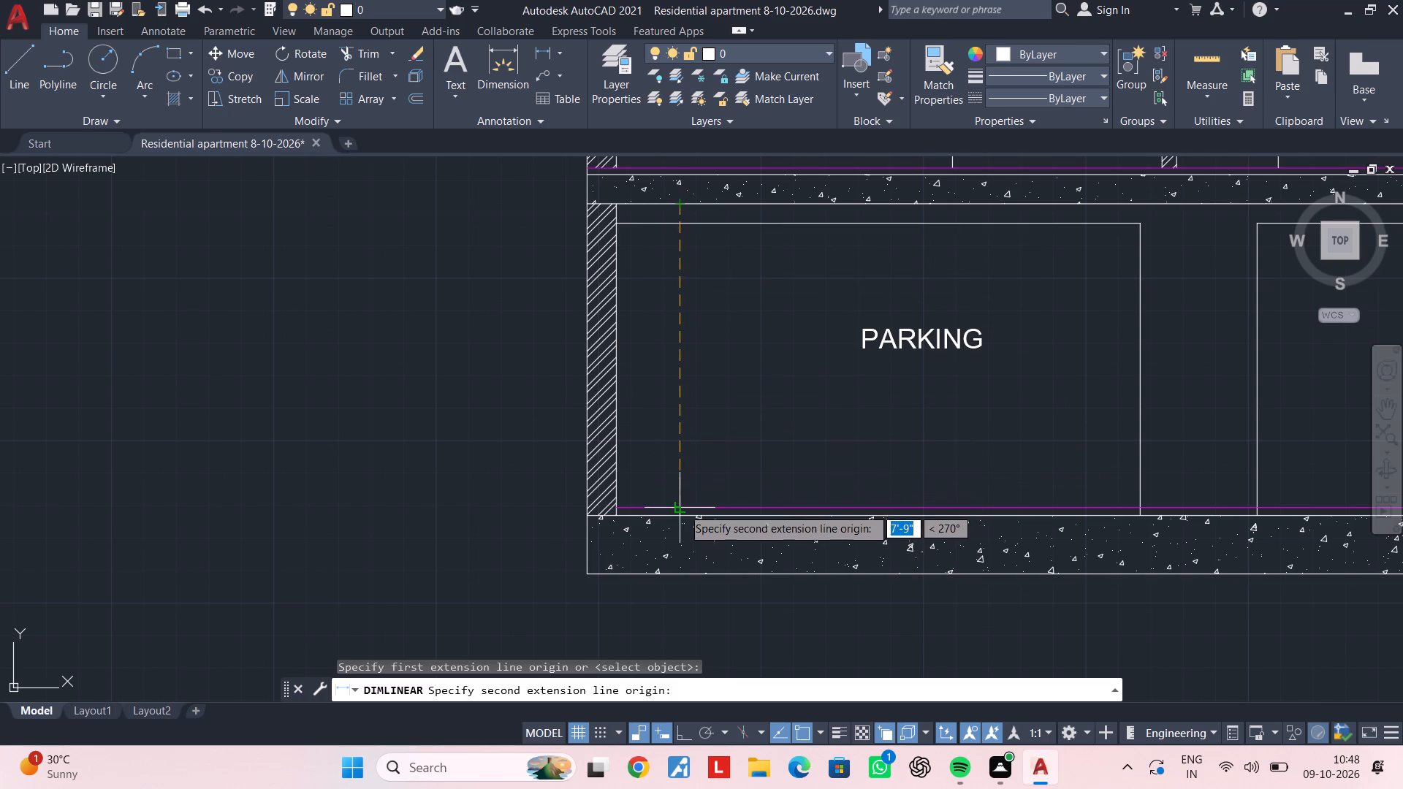
scroll(683, 512, "up", 2)
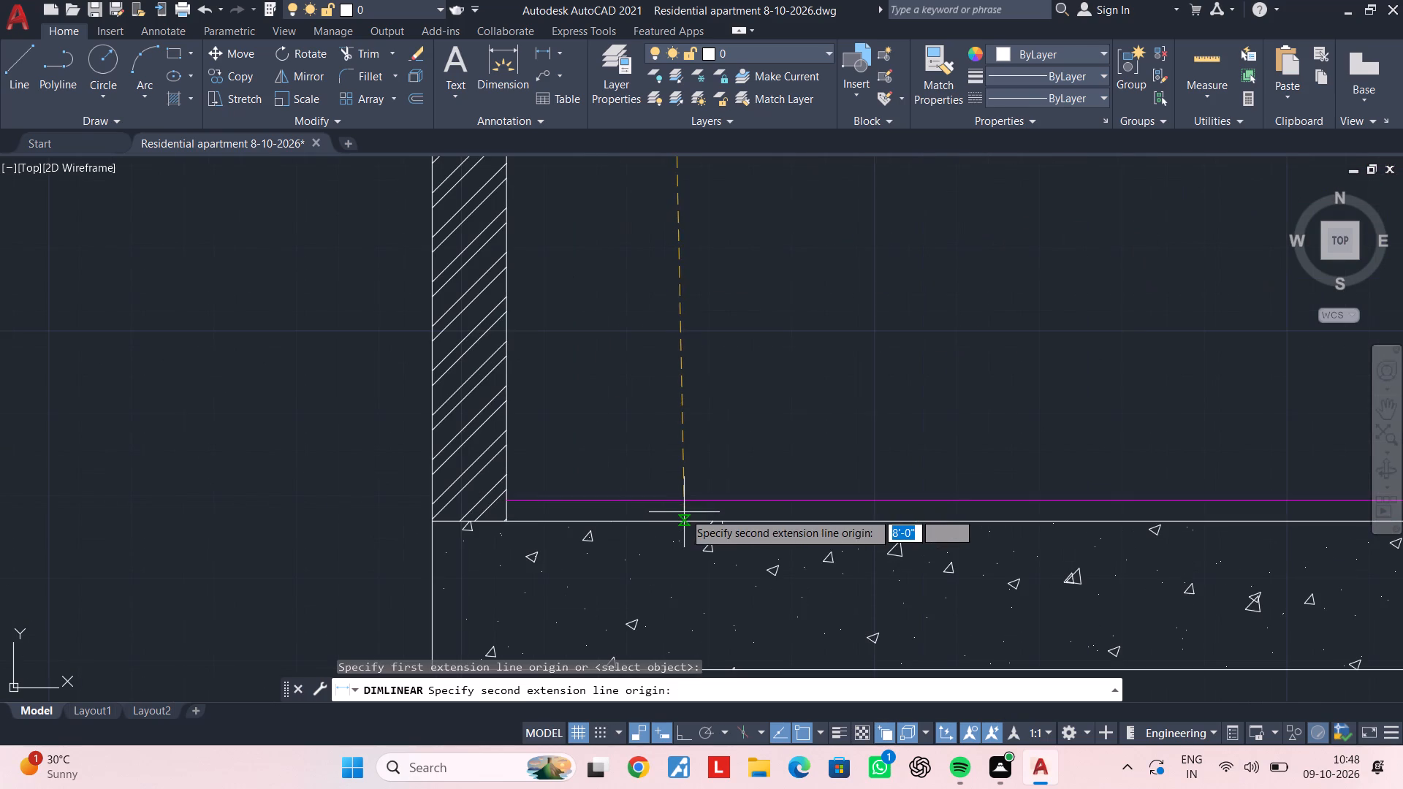
left_click(664, 523)
scroll(666, 444, "down", 1)
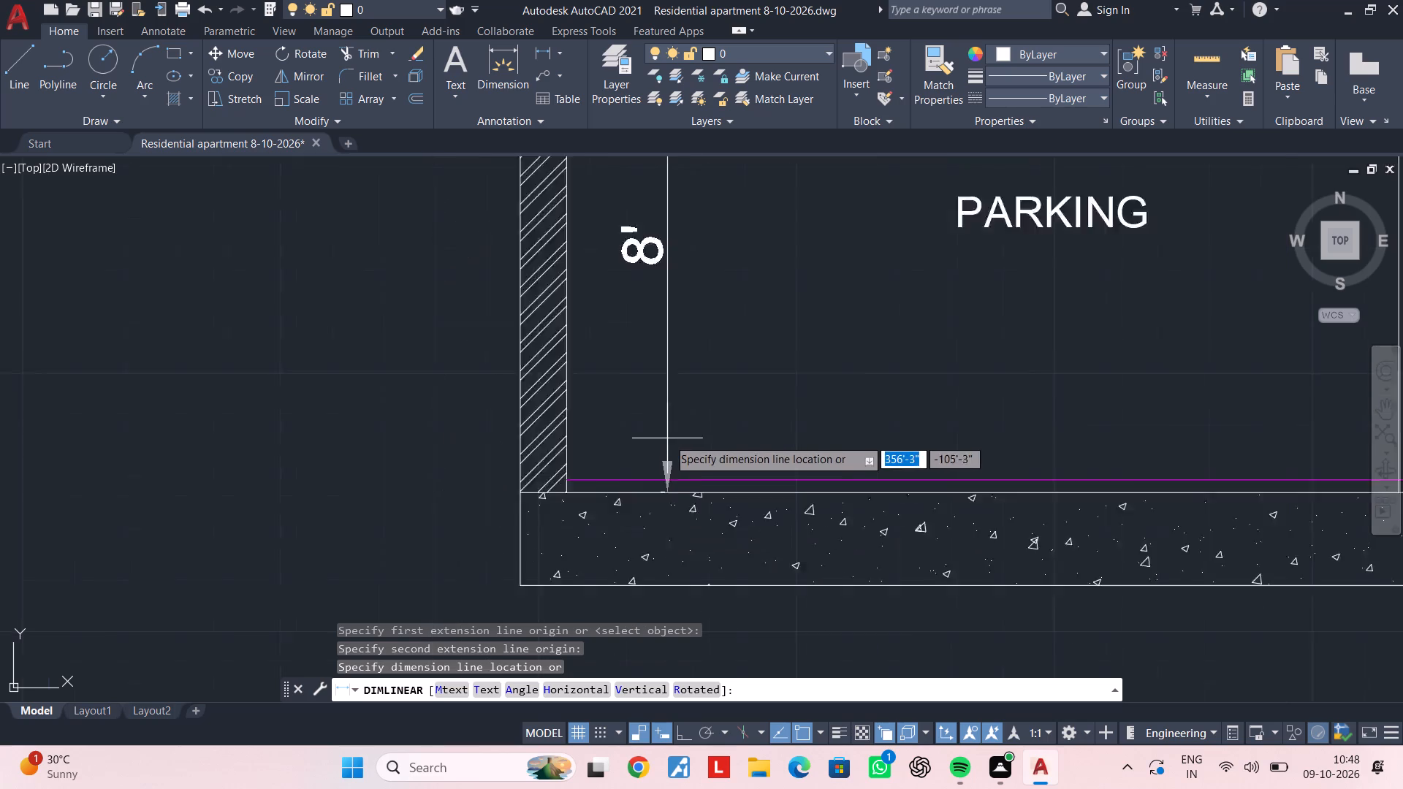
scroll(668, 438, "down", 1)
middle_click_drag(655, 337, 654, 389)
left_click(655, 389)
middle_click_drag(745, 380, 577, 390)
middle_click_drag(753, 381, 552, 381)
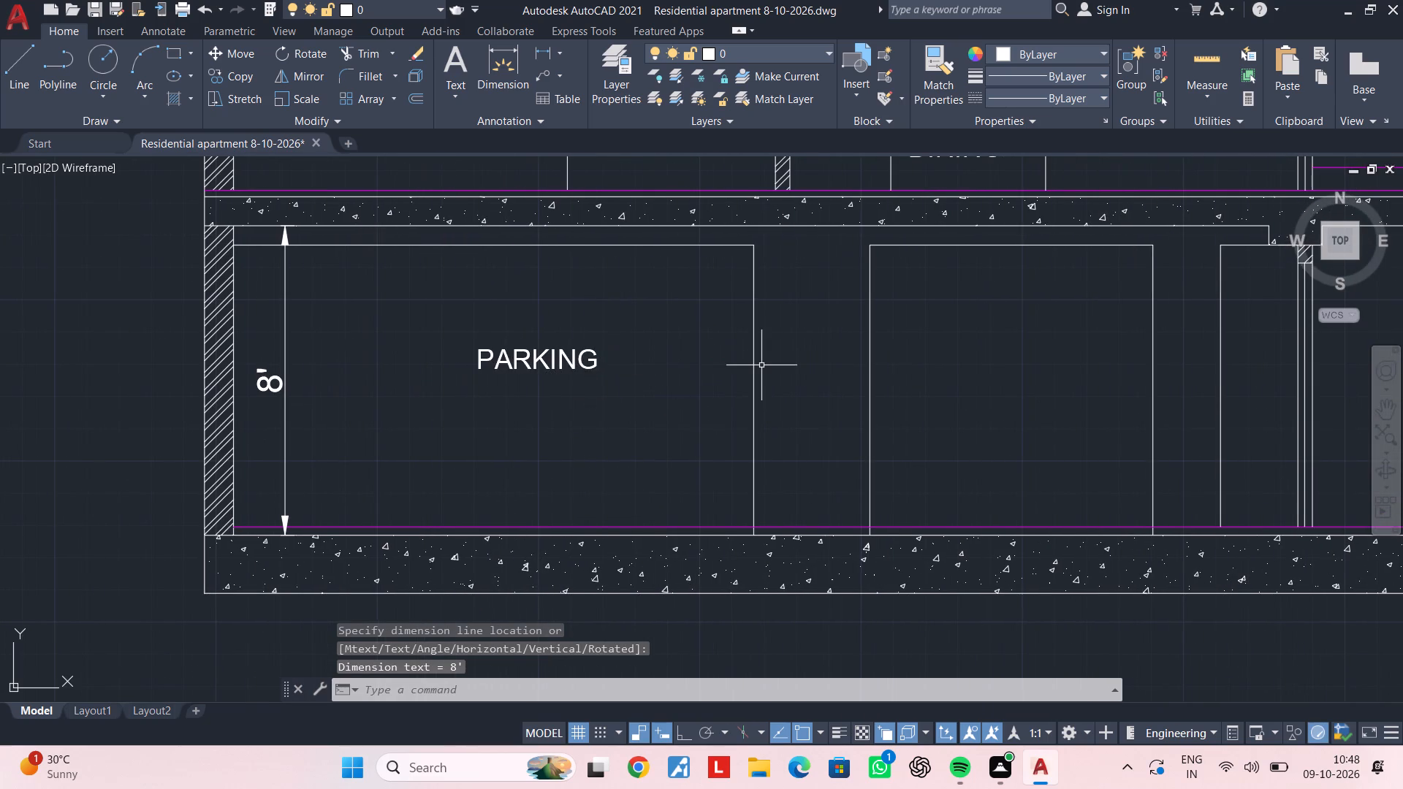
With ortho mode on, dimension the height of the middle opening on the parking level from the base slab top.
left_click(679, 726)
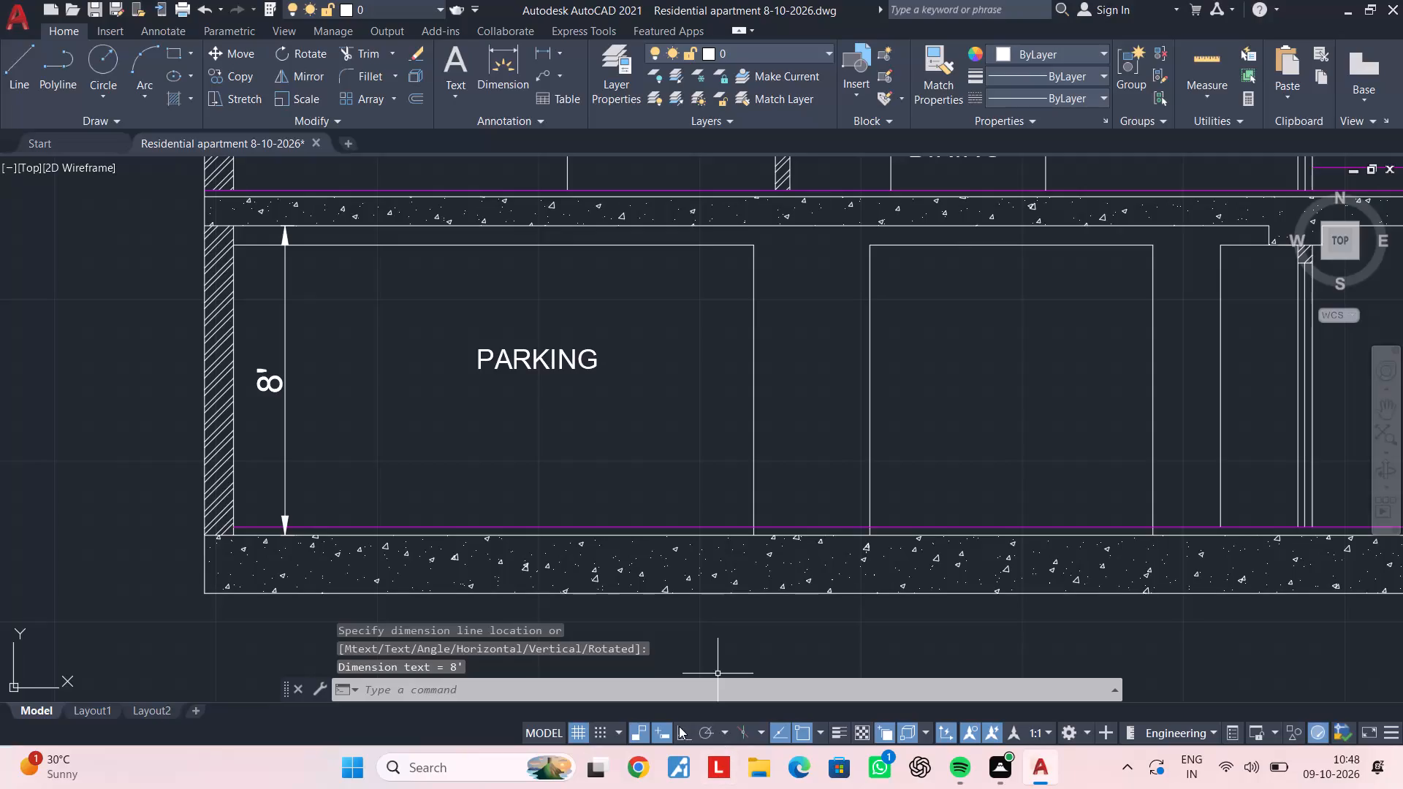
key("space")
left_click(994, 534)
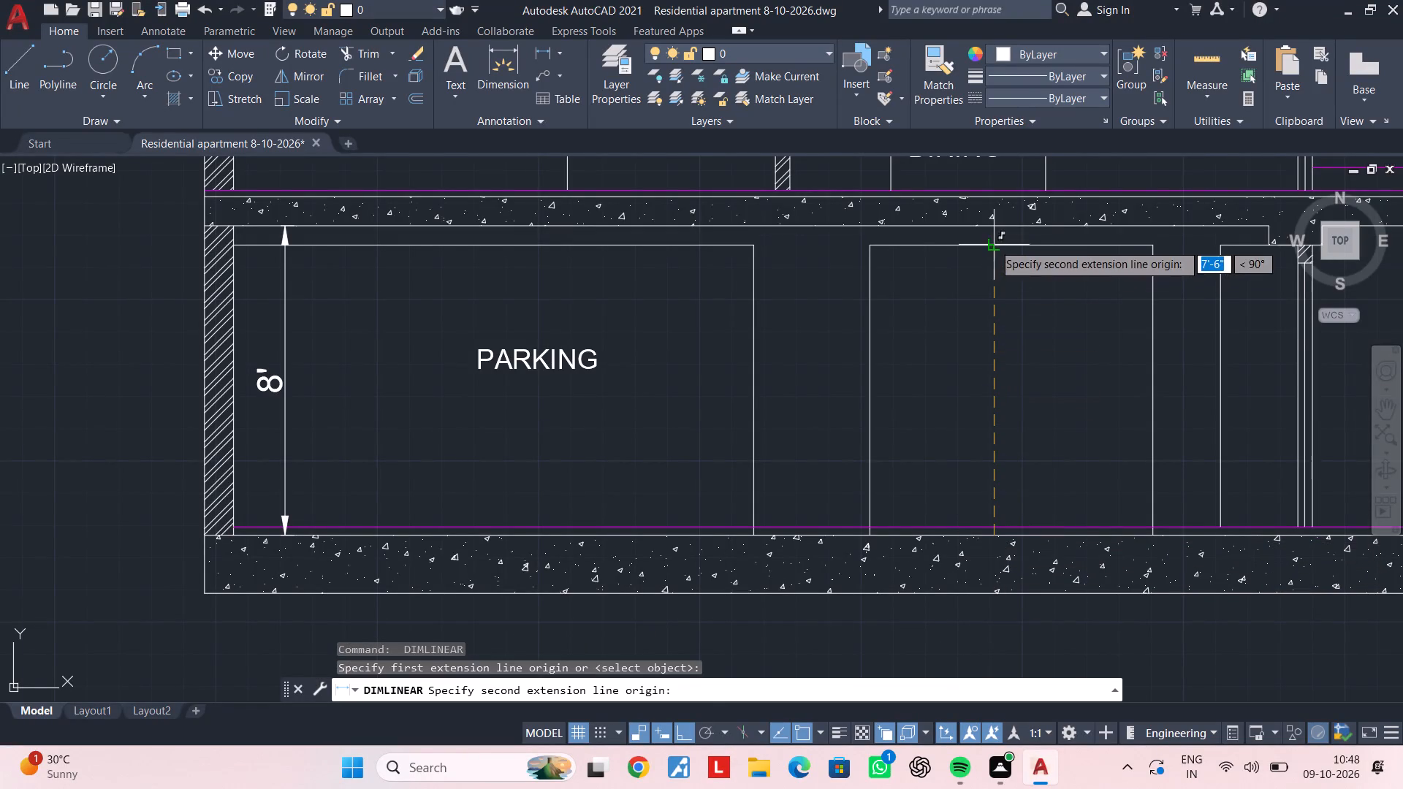
left_click(995, 242)
left_click(1002, 287)
Dimension the thickness of the slab above PARKING, in line with the parking height dimension.
scroll(1035, 297, "down", 1)
middle_click_drag(1035, 297, 783, 397)
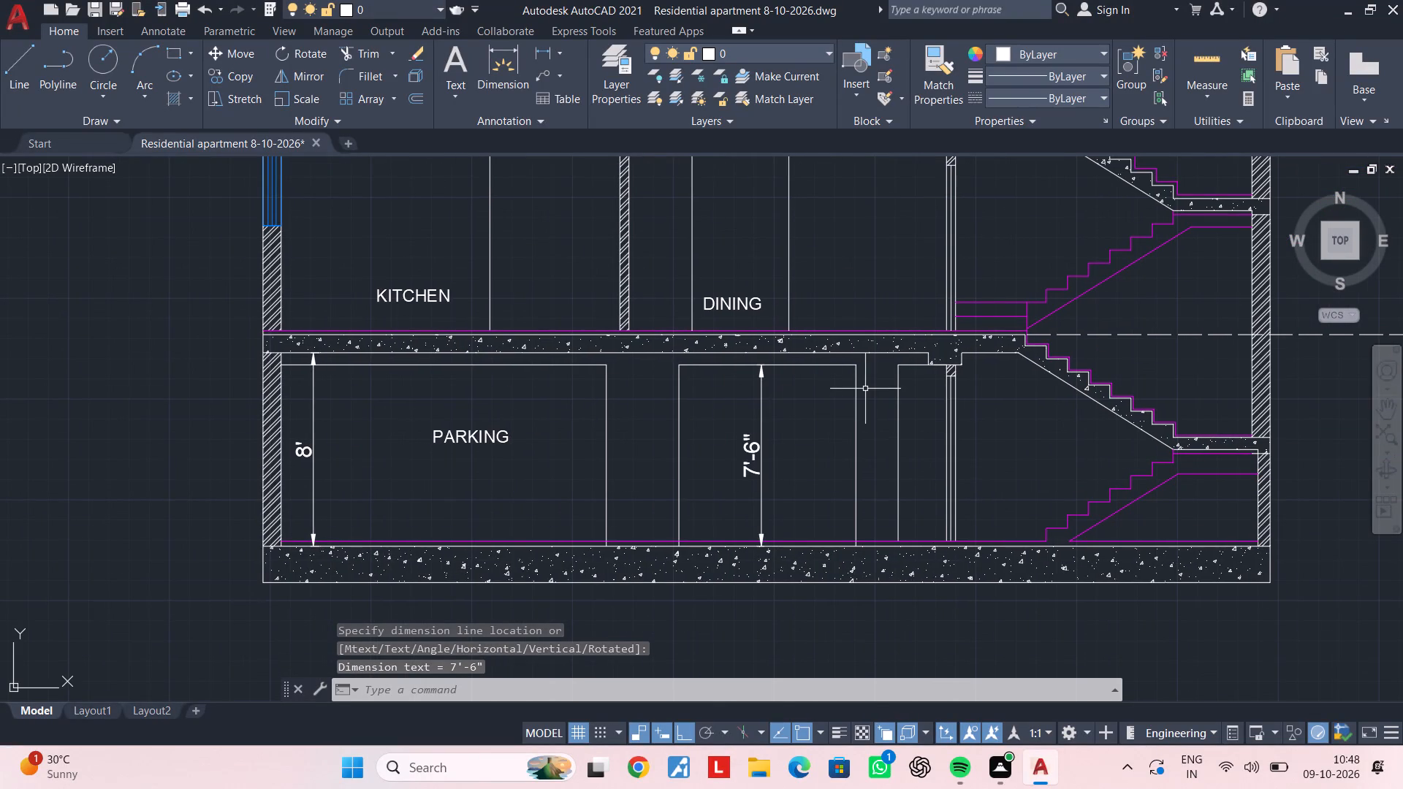
middle_click_drag(839, 387, 987, 389)
middle_click_drag(638, 411, 741, 409)
scroll(609, 381, "up", 2)
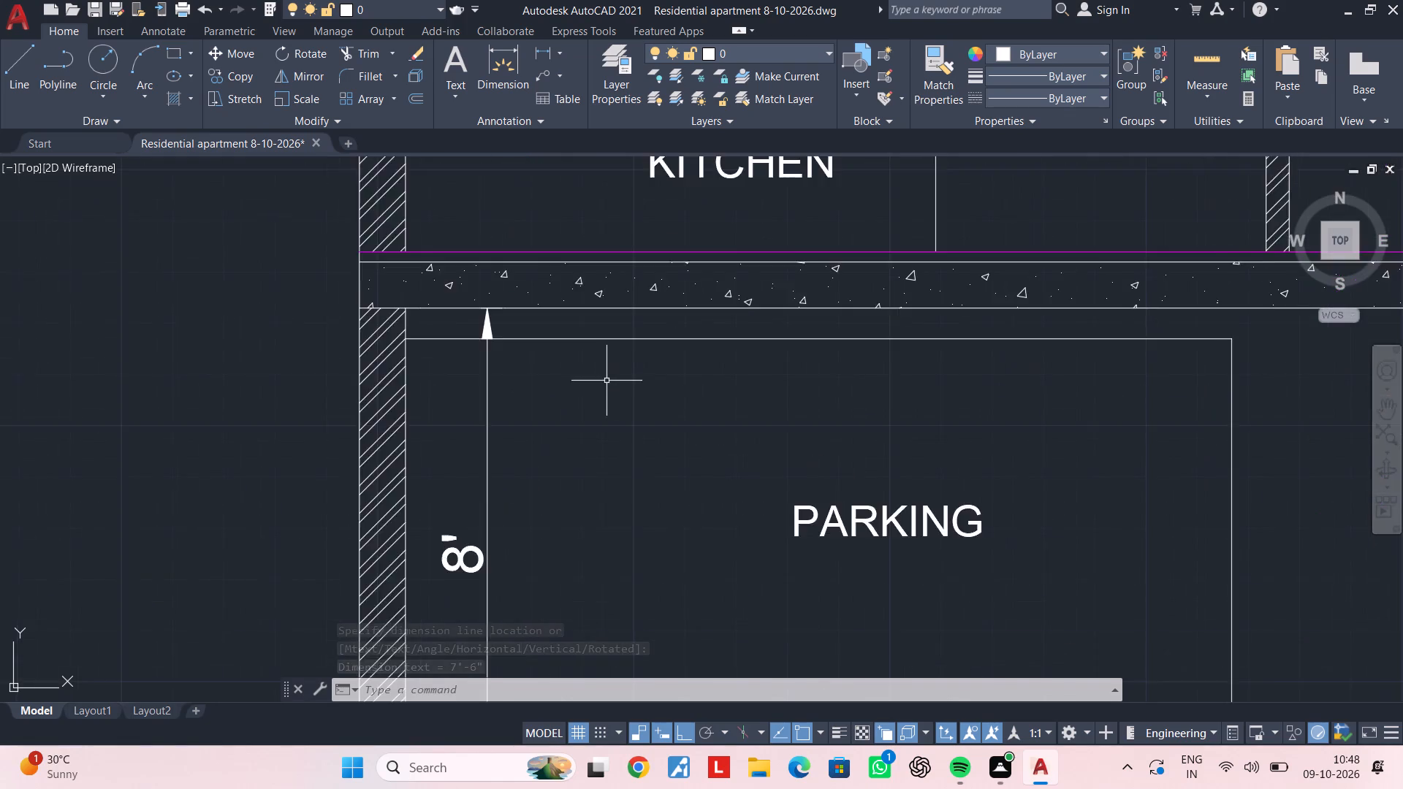
middle_click_drag(608, 381, 864, 478)
key("space")
left_click(740, 407)
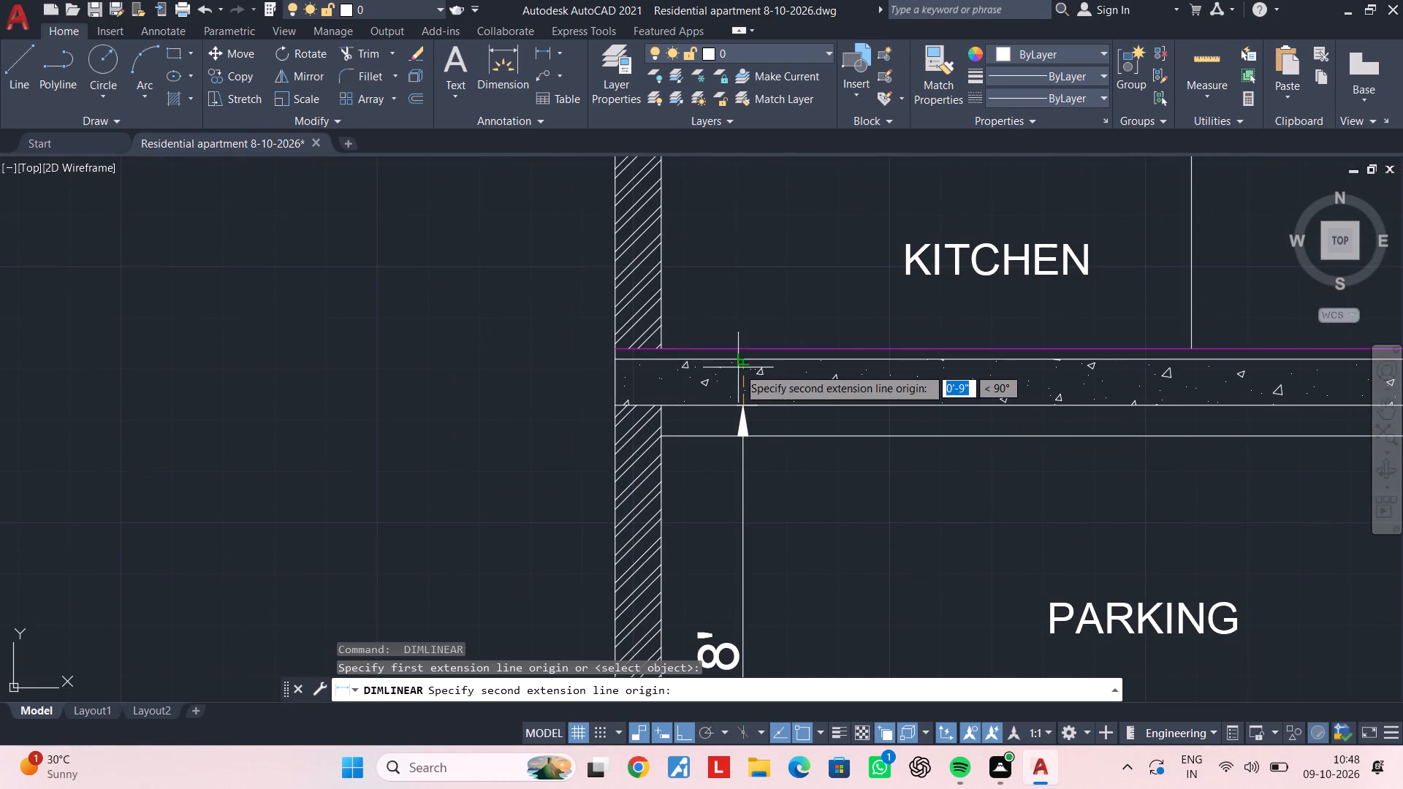
left_click(739, 359)
left_click(742, 410)
key("Escape")
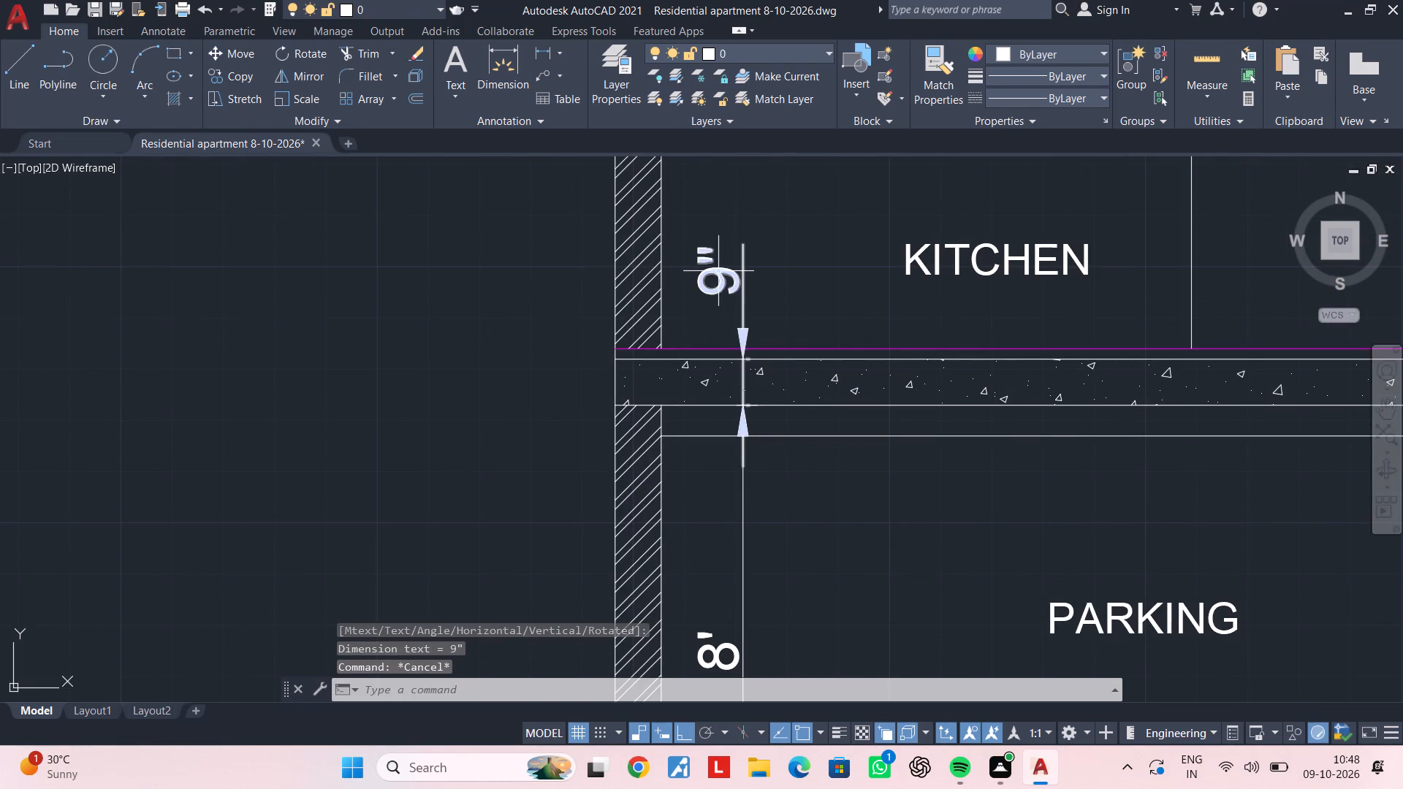
Move the text of the slab thickness dimension above PARKING down beside the slab, between its arrows.
left_click(718, 272)
left_click(721, 267)
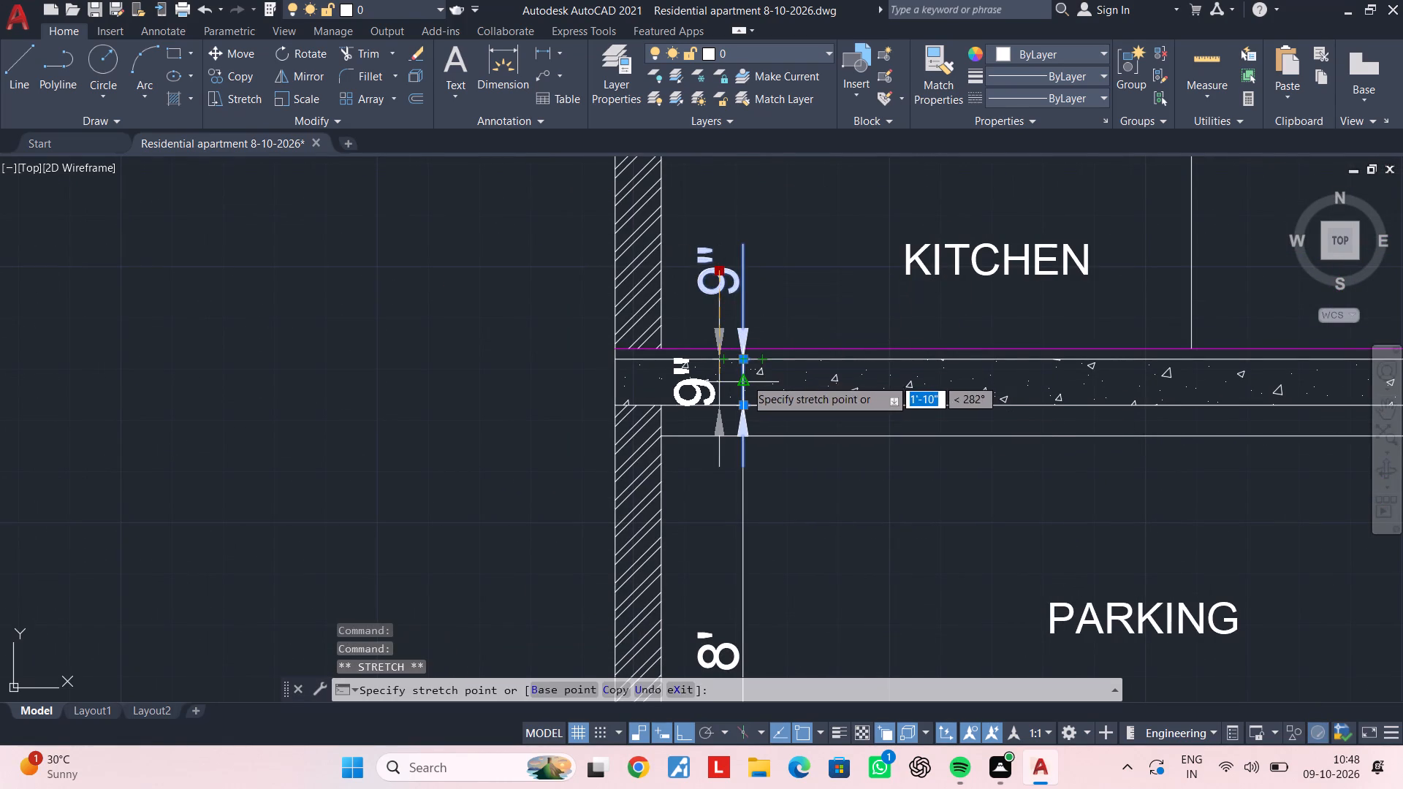
left_click(743, 378)
middle_click_drag(763, 256, 724, 360)
key("Escape")
middle_click_drag(723, 352, 686, 363)
key("Escape")
key("Escape")
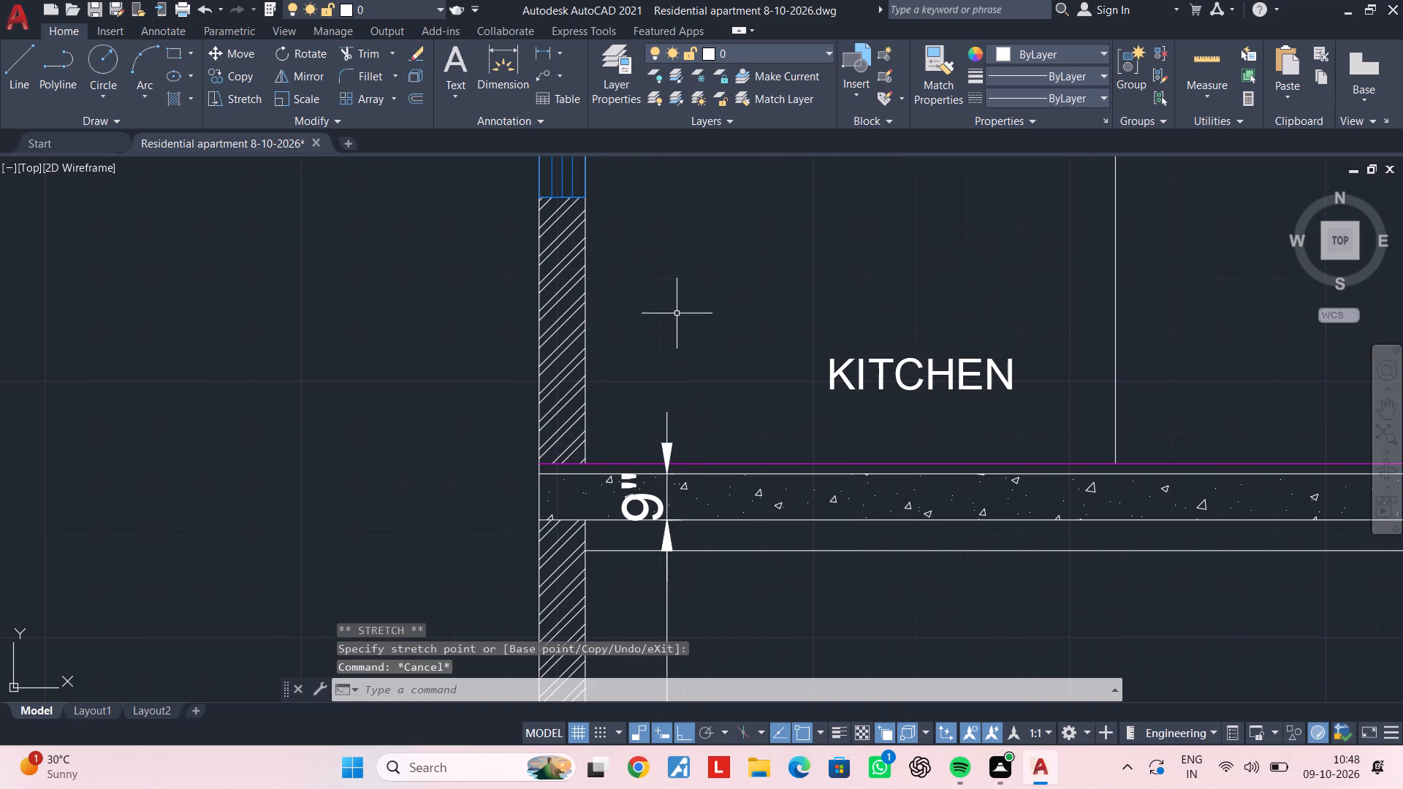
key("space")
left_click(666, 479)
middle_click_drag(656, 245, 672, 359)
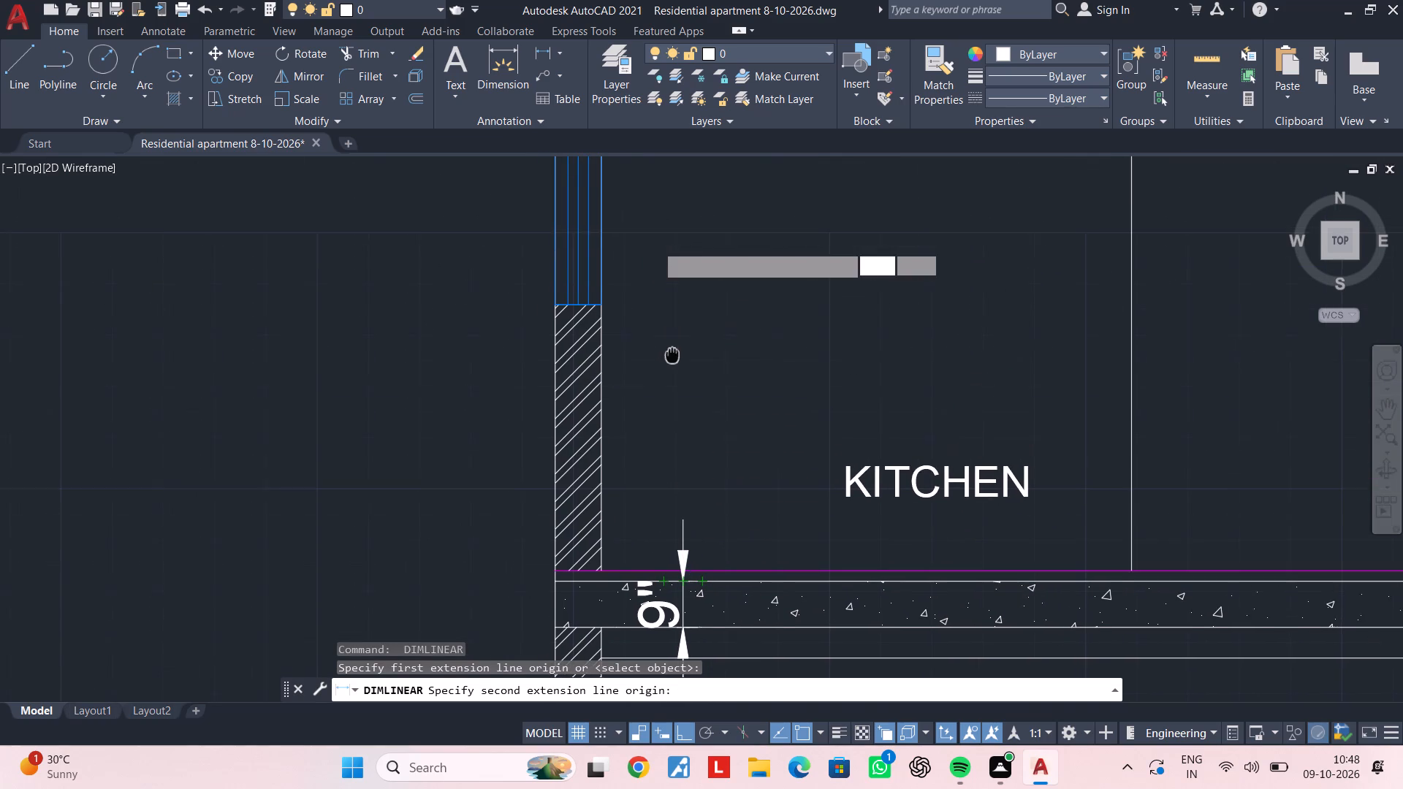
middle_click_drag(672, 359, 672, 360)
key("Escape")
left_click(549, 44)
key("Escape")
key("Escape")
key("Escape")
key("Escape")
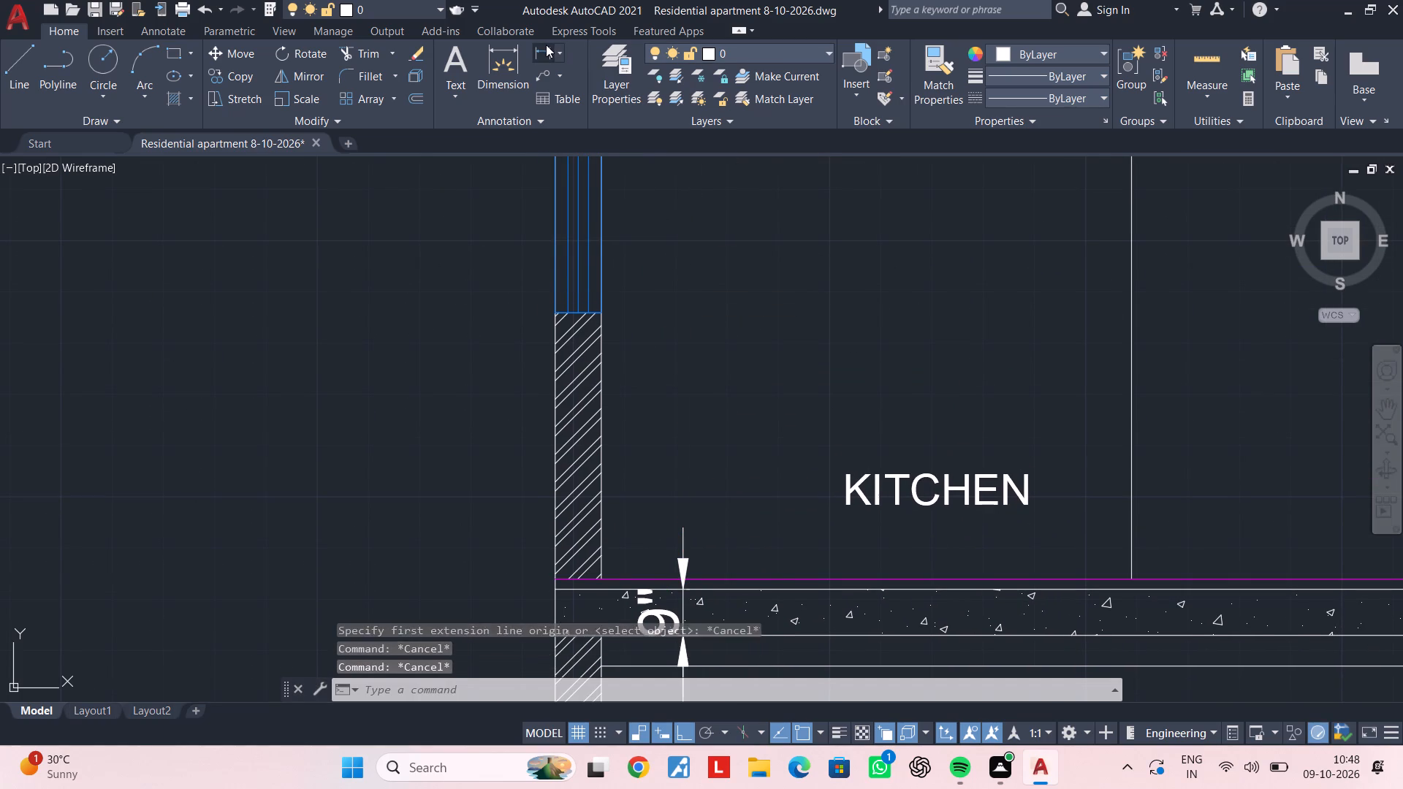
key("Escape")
Dimension the lowest KITCHEN's clear height from its floor slab top to the slab underside above, aligned with the dimensions below.
left_click(544, 45)
left_click(685, 592)
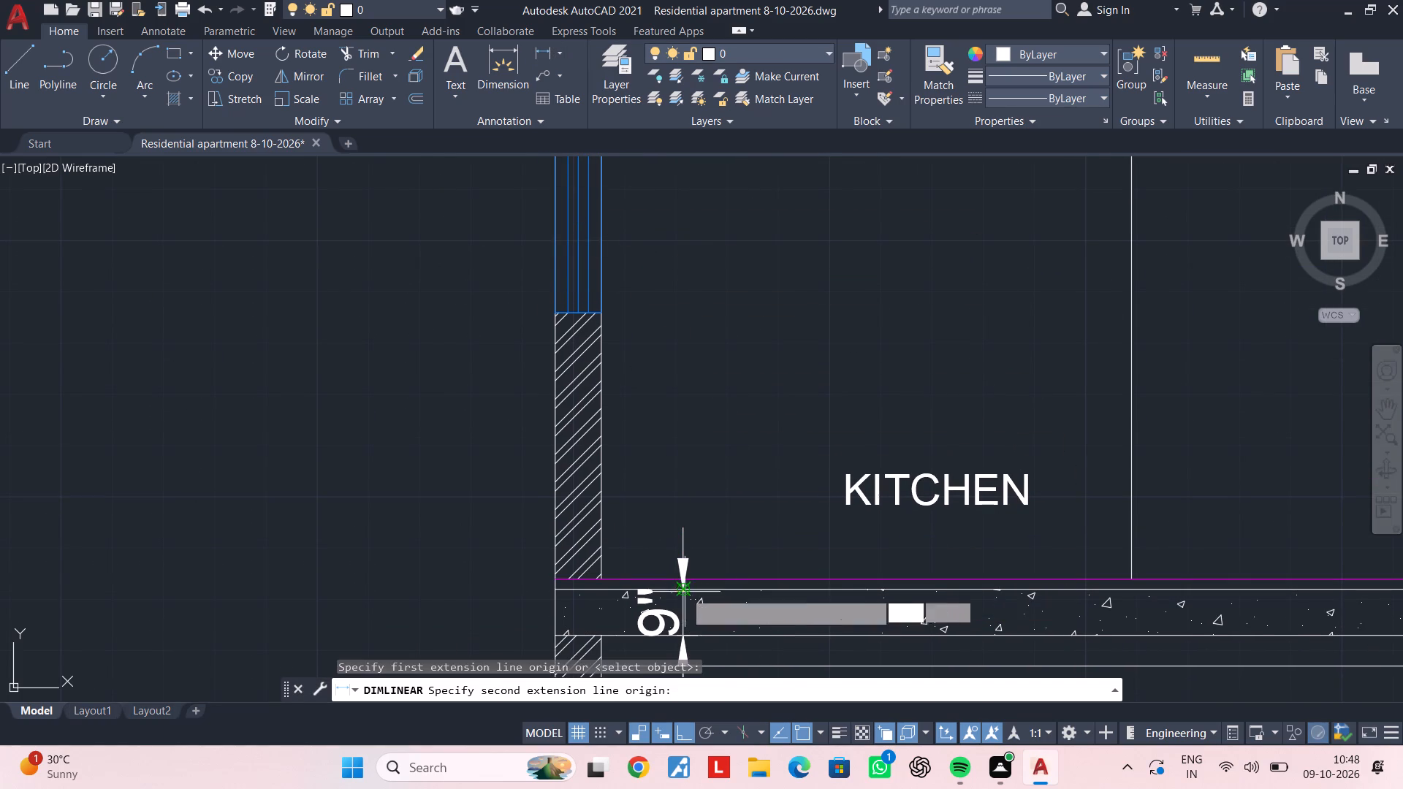
scroll(684, 365, "down", 3)
middle_click_drag(684, 362, 674, 480)
scroll(680, 418, "up", 3)
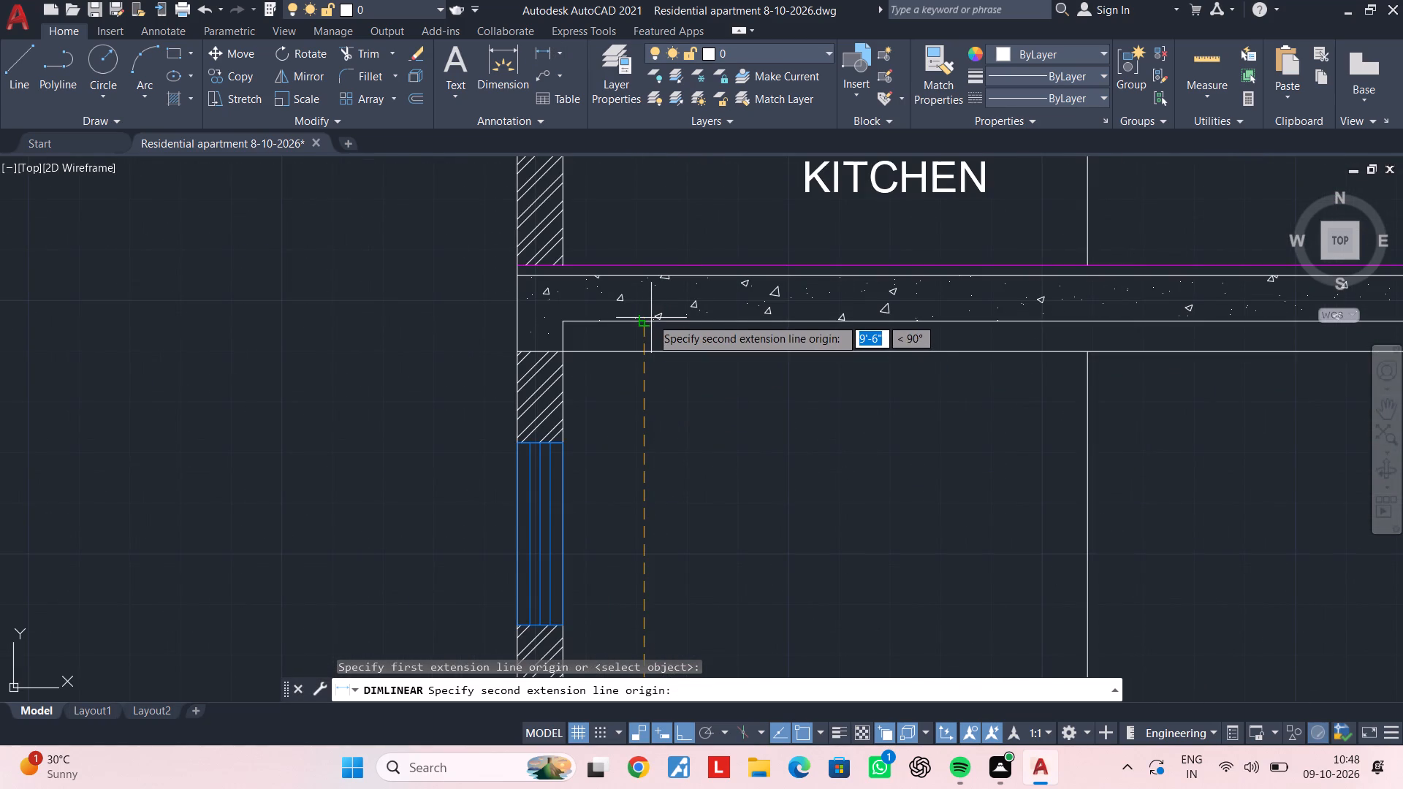
left_click(647, 321)
scroll(658, 382, "down", 3)
middle_click_drag(658, 384, 651, 278)
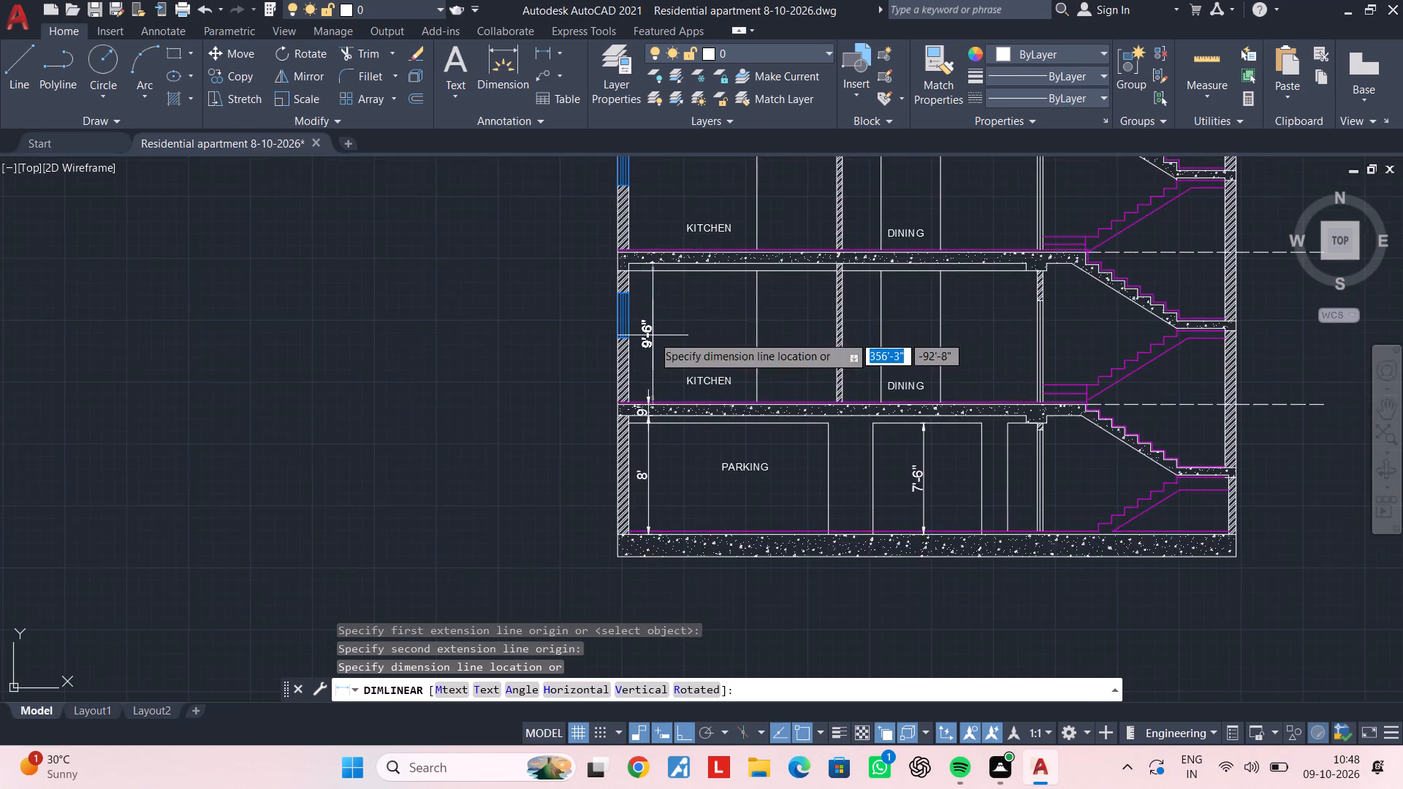
scroll(653, 336, "up", 3)
left_click(619, 590)
Dimension the thickness of the slab above the lowest KITCHEN, in line with the kitchen height dimension.
scroll(639, 380, "down", 2)
middle_click_drag(640, 364, 649, 395)
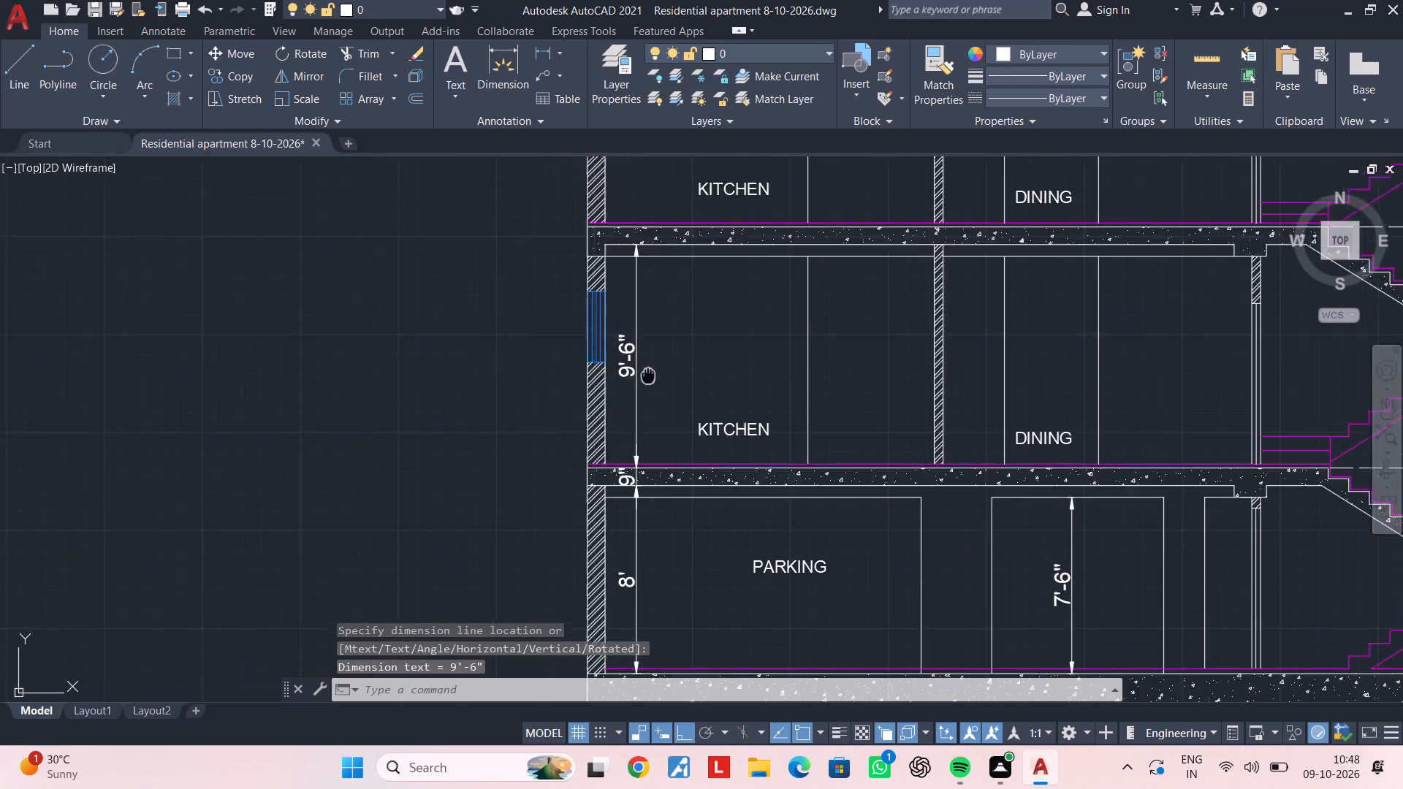
middle_click_drag(649, 395, 626, 570)
scroll(618, 444, "up", 1)
middle_click_drag(626, 454, 641, 508)
key("space")
scroll(637, 507, "up", 3)
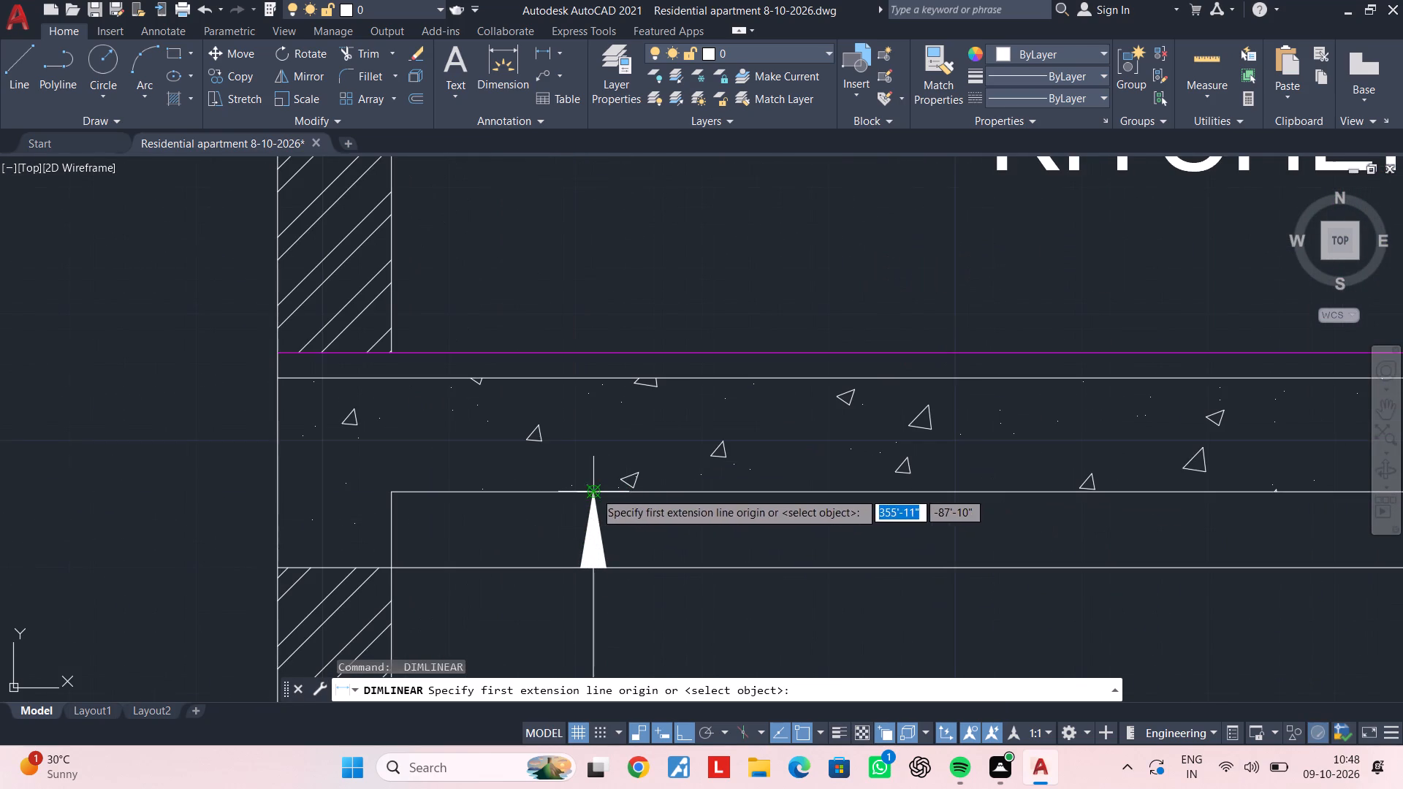
left_click(594, 492)
left_click(593, 375)
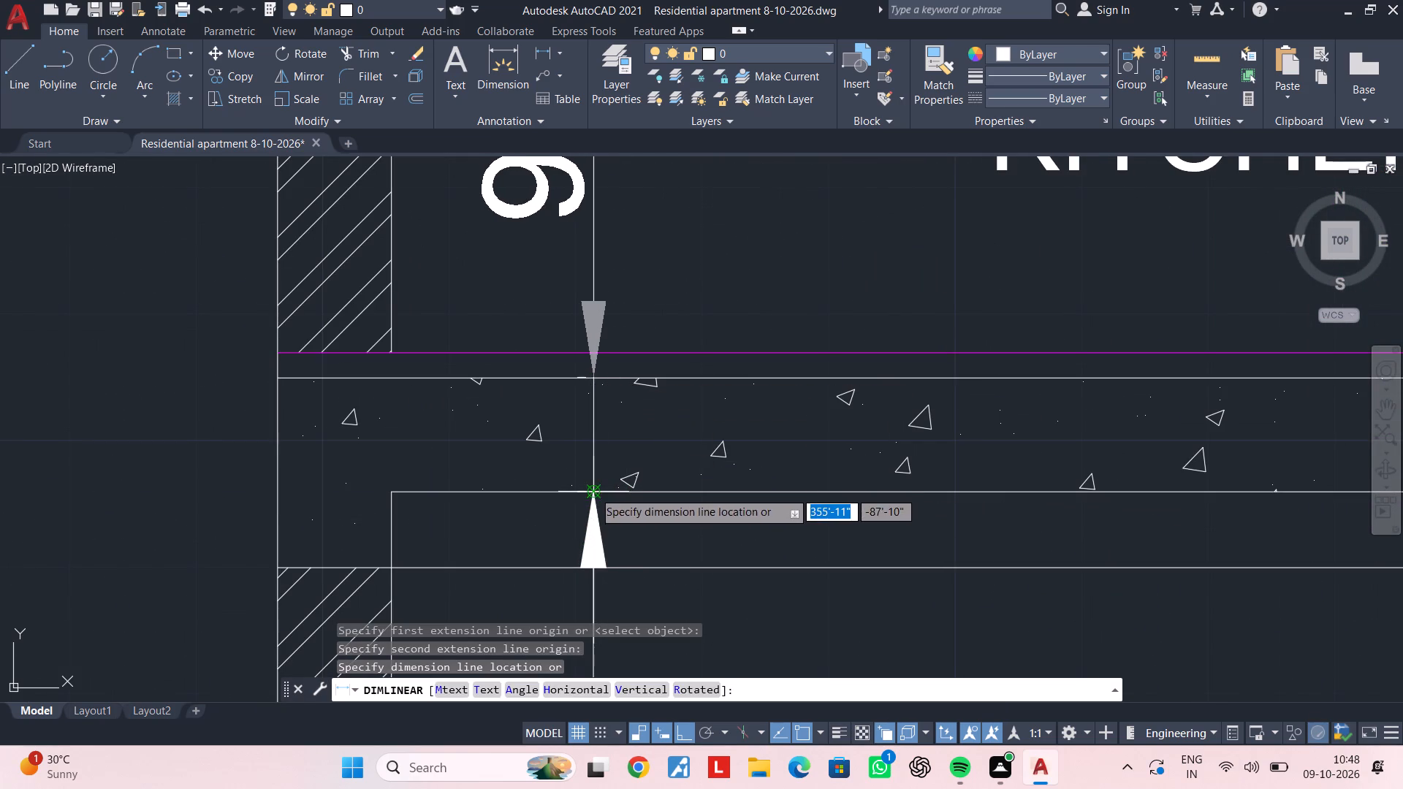
left_click(593, 491)
scroll(612, 354, "down", 2)
middle_click_drag(616, 363, 619, 495)
key("Escape")
Move the text of the slab thickness dimension above the lowest KITCHEN down beside the slab.
left_click(587, 422)
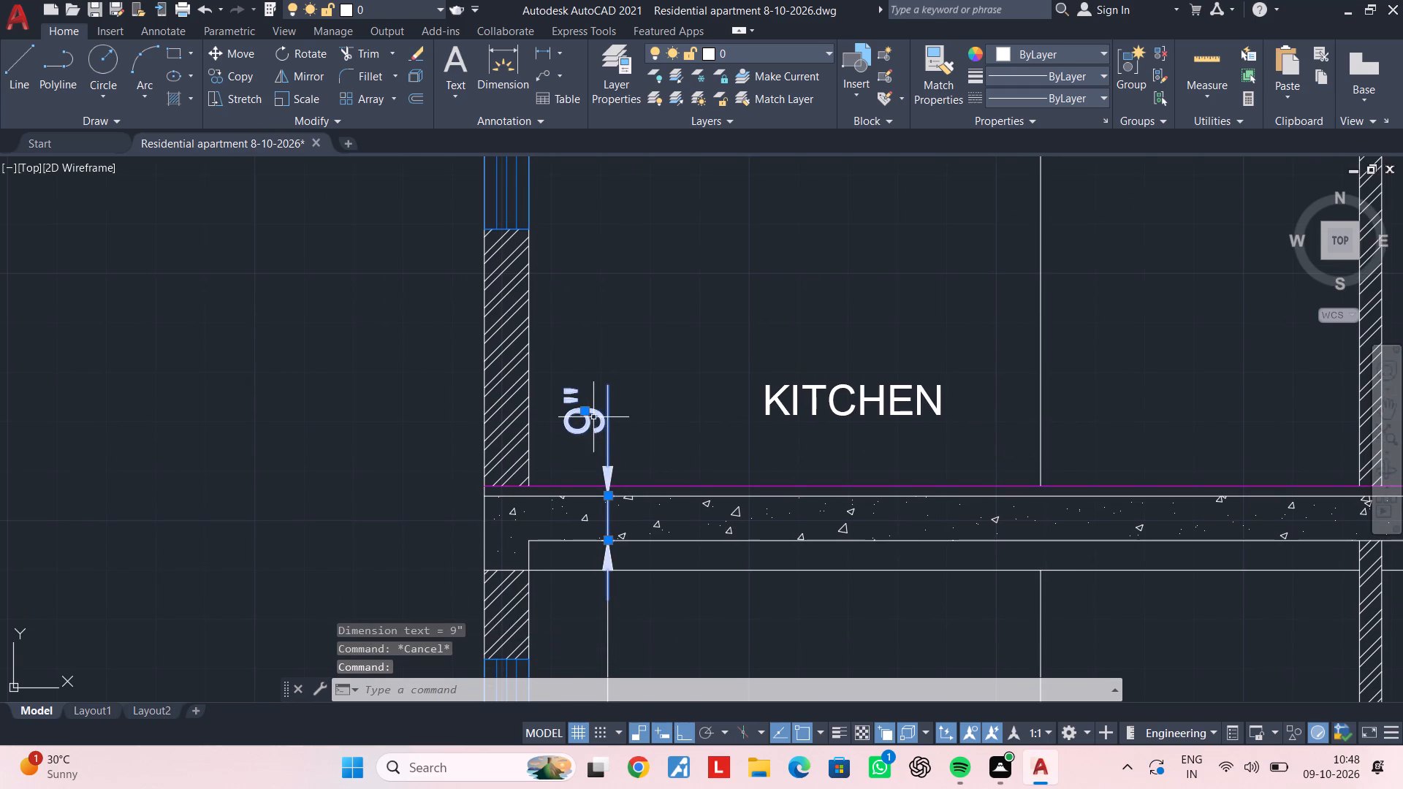
left_click(586, 409)
scroll(612, 502, "up", 2)
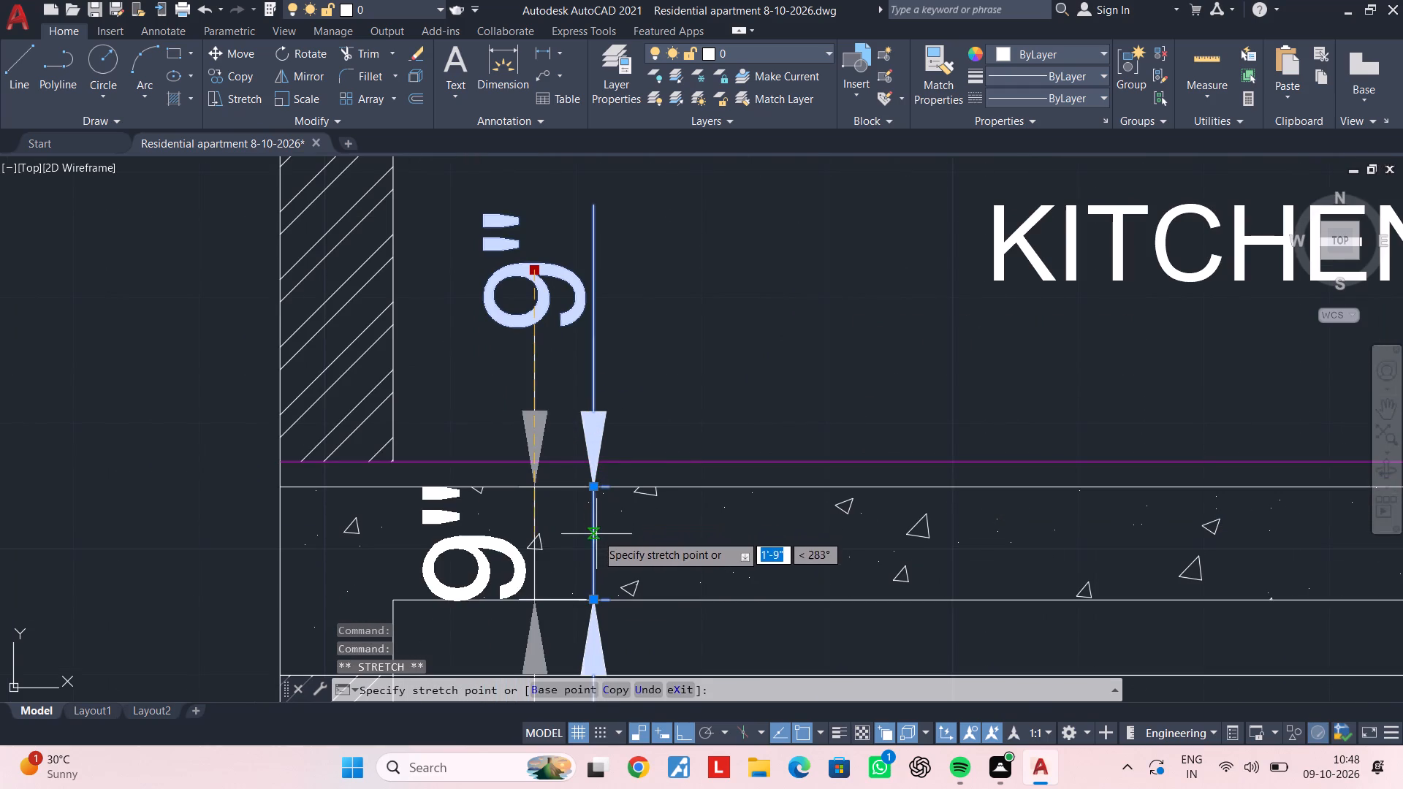
left_click(596, 538)
key("Escape")
Dimension the clear height of the second KITCHEN from the bottom, slab top to slab underside, aligned with the dimensions below.
scroll(636, 484, "down", 2)
middle_click_drag(643, 405, 621, 484)
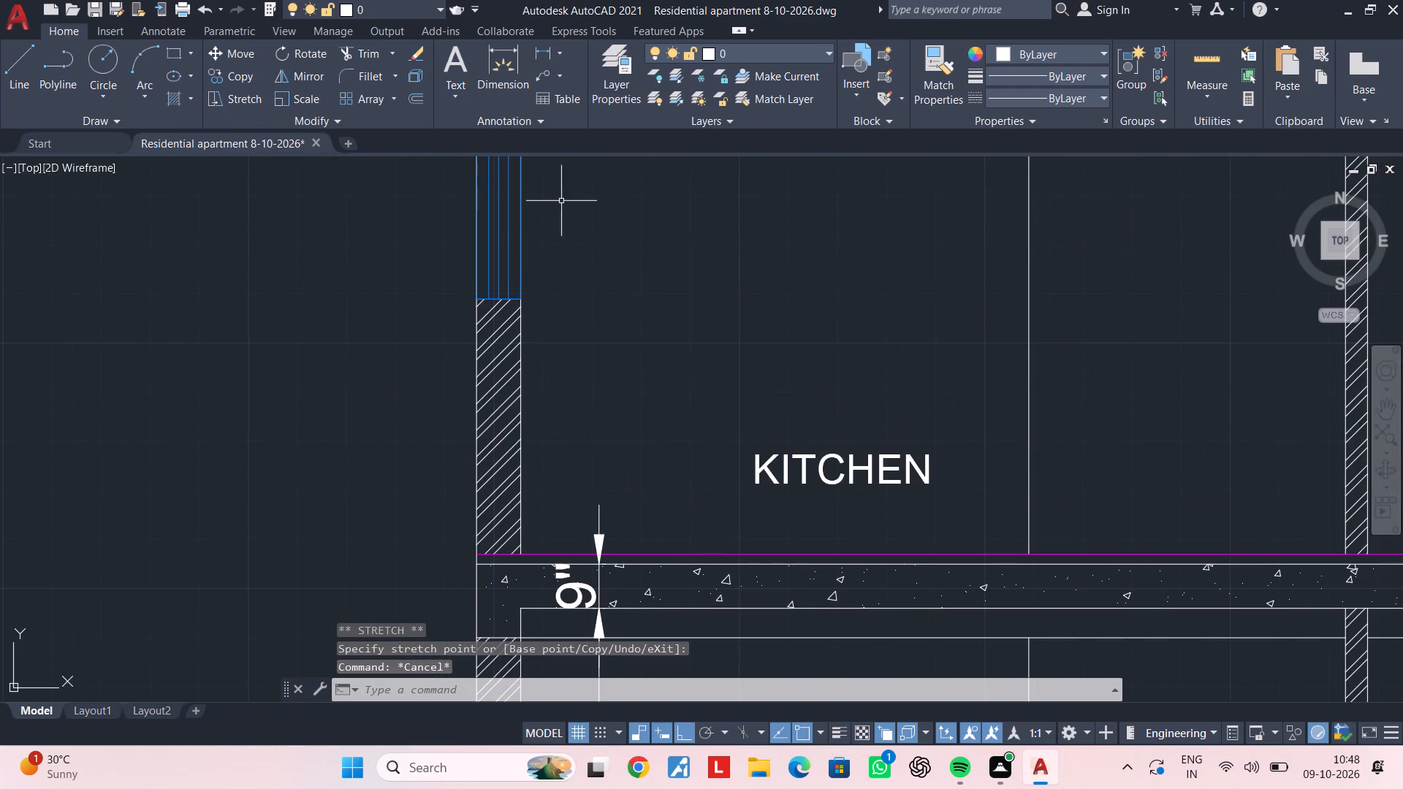
left_click(542, 45)
scroll(592, 565, "up", 1)
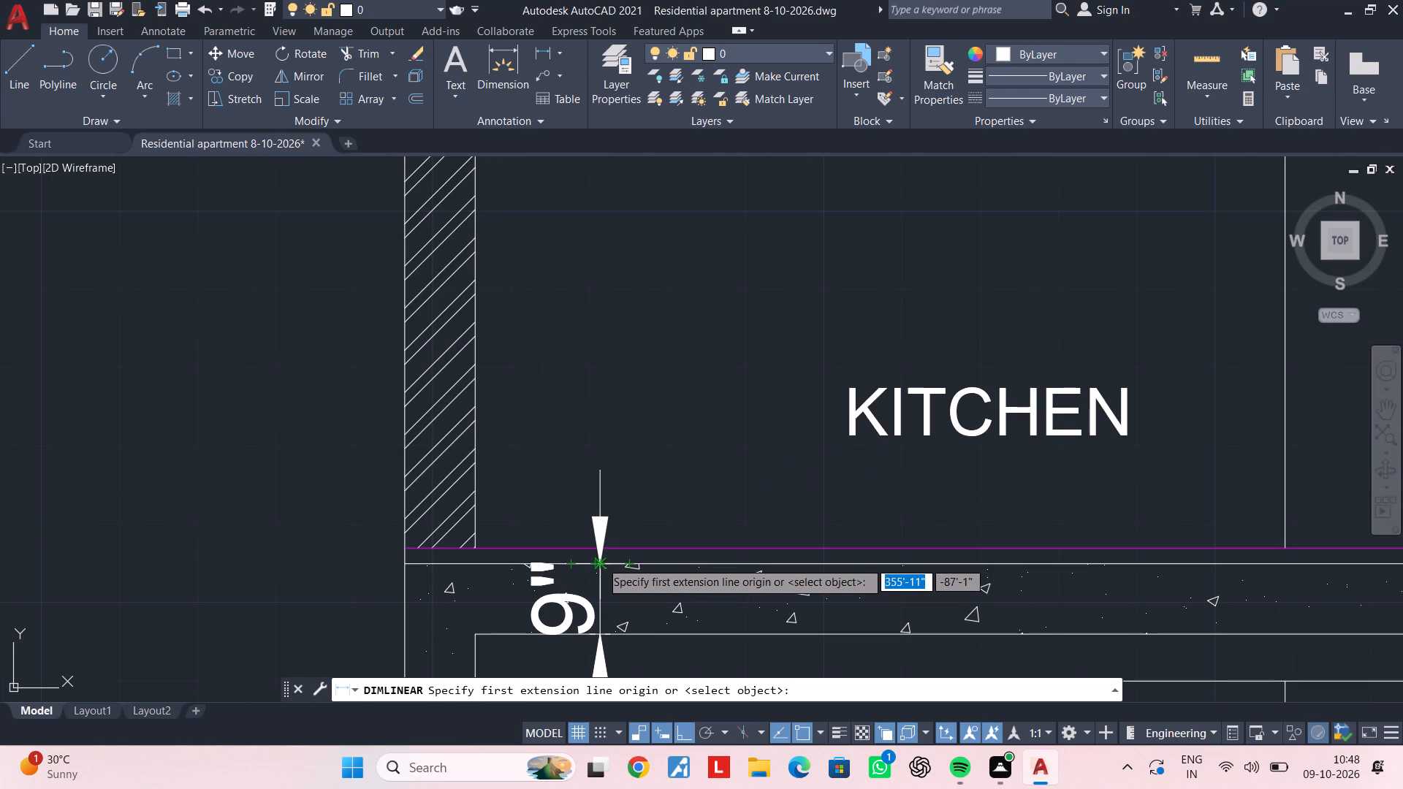
left_click(598, 562)
scroll(596, 424, "down", 3)
middle_click_drag(596, 331, 588, 495)
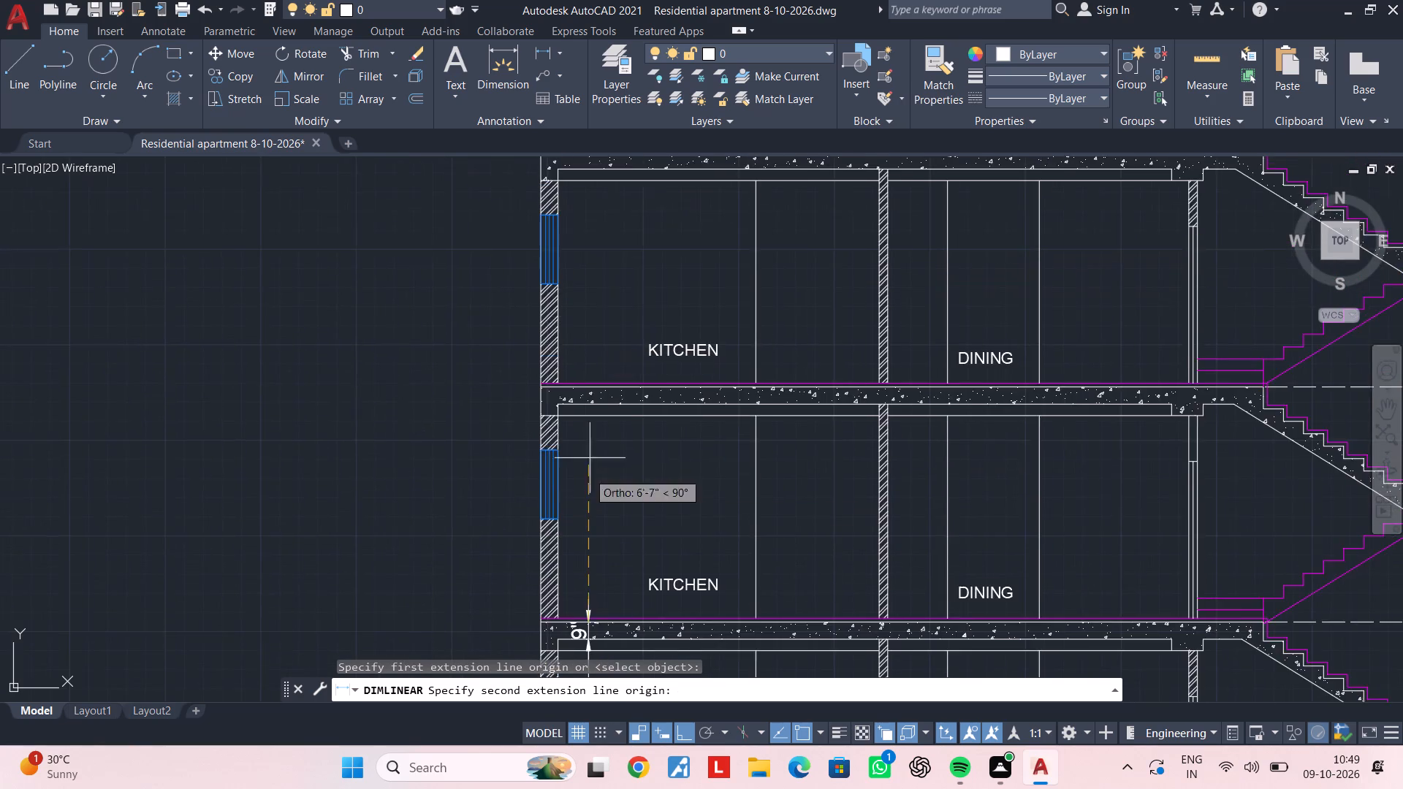
scroll(596, 414, "up", 1)
left_click(577, 393)
scroll(592, 479, "down", 2)
middle_click_drag(593, 479, 590, 408)
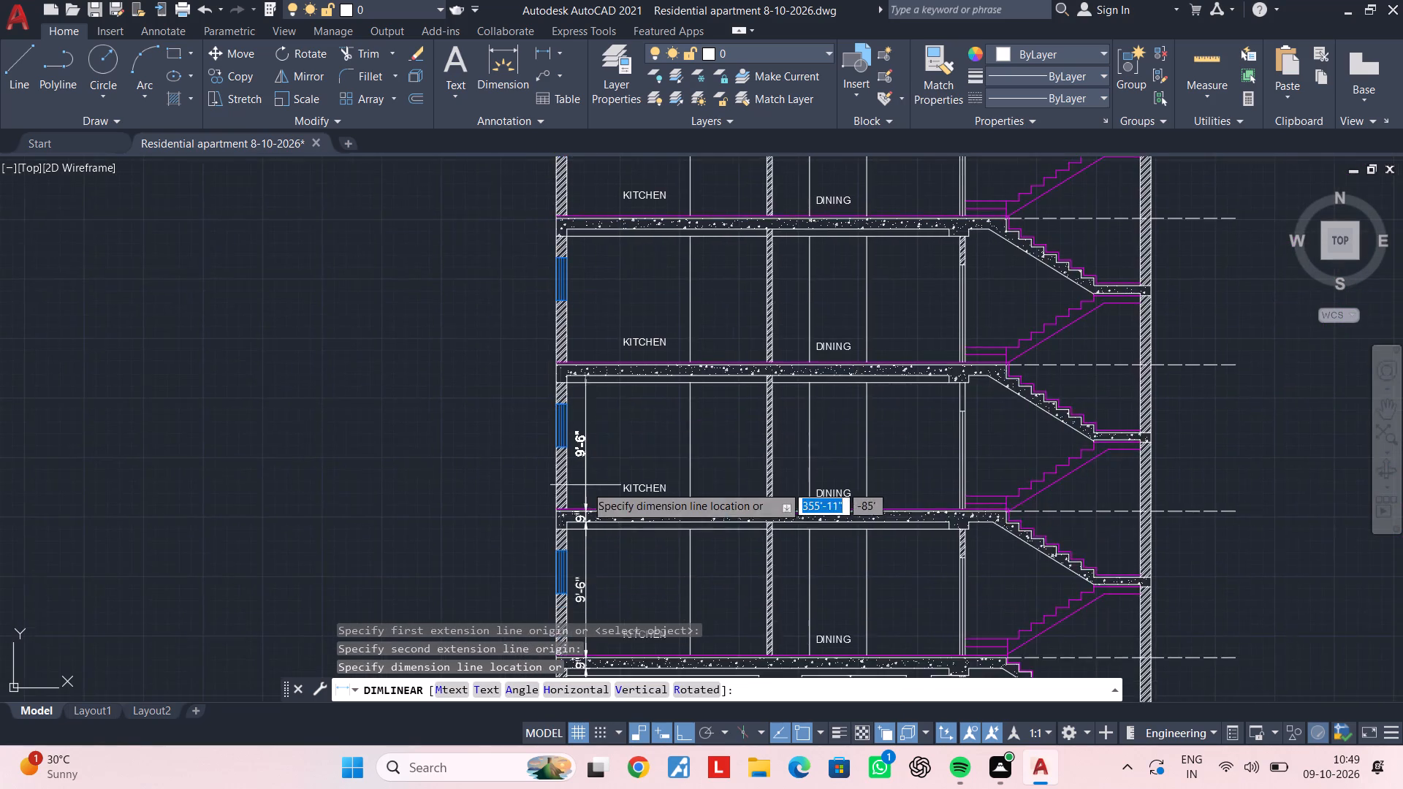
scroll(585, 491, "up", 3)
left_click(575, 570)
Dimension the thickness of the slab above the second KITCHEN from the bottom, in line with its height dimension.
scroll(579, 473, "down", 3)
middle_click_drag(581, 472, 587, 555)
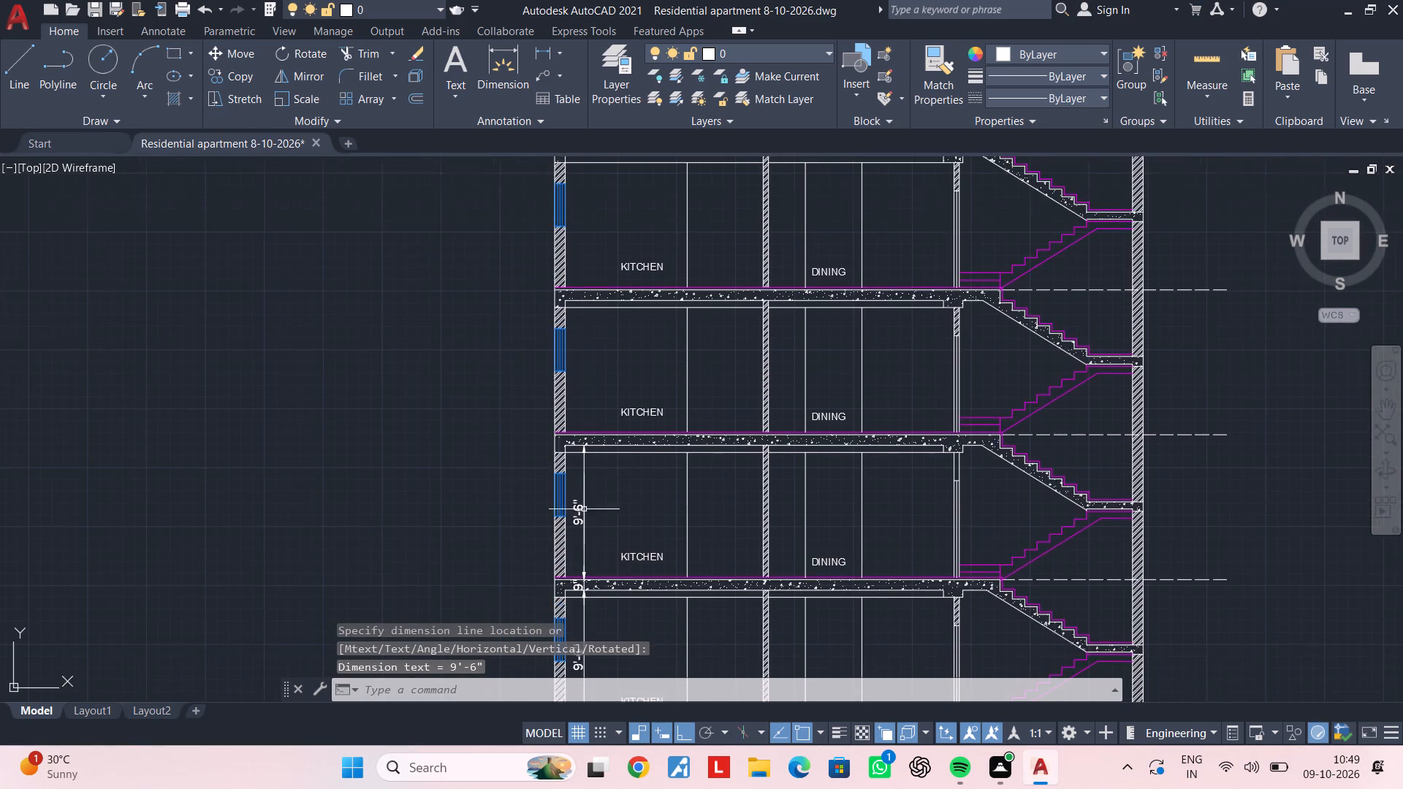
middle_click_drag(580, 468, 585, 529)
middle_click_drag(588, 519, 591, 389)
middle_click_drag(585, 498, 597, 443)
scroll(604, 468, "up", 3)
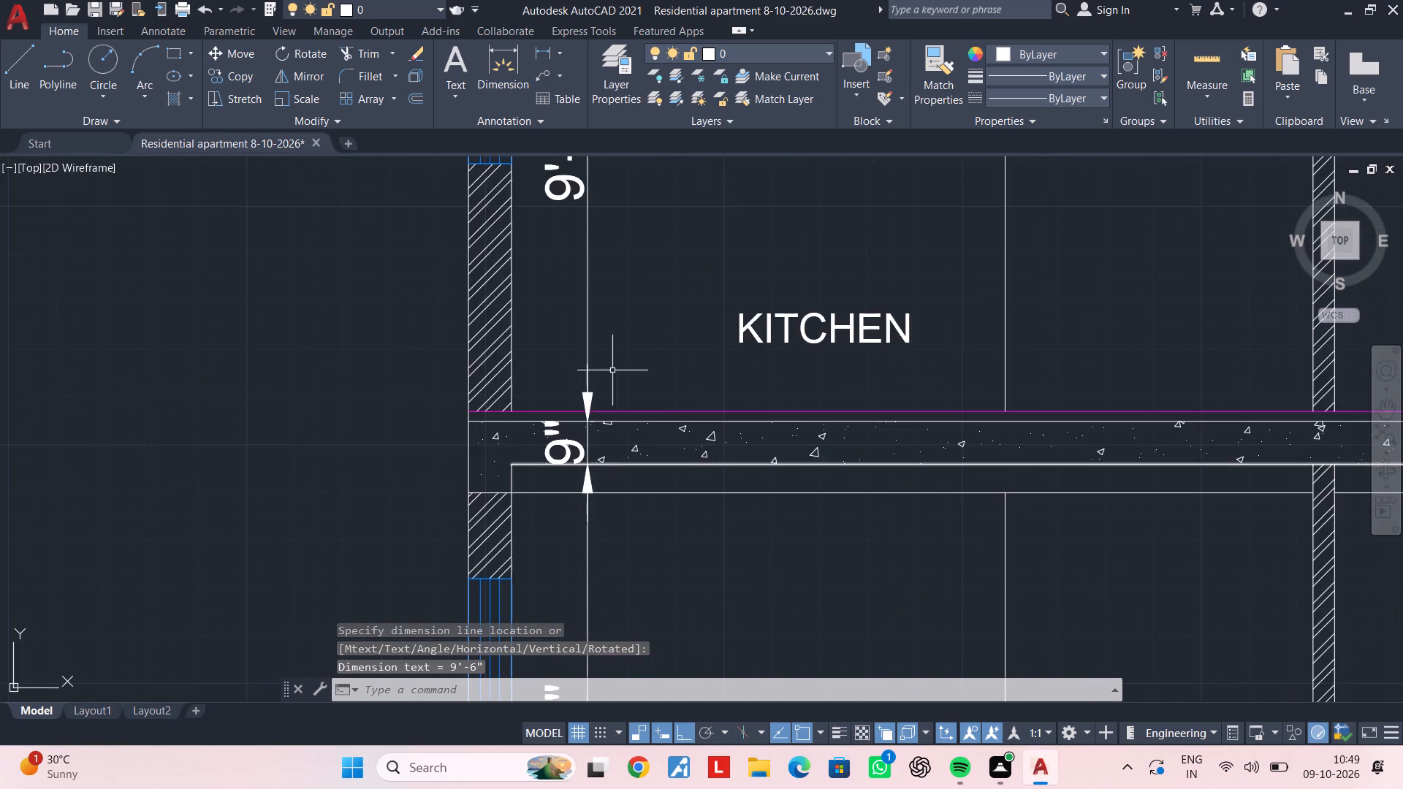
scroll(614, 354, "down", 2)
middle_click_drag(614, 354, 594, 603)
middle_click_drag(585, 438, 593, 538)
key("space")
scroll(590, 509, "up", 3)
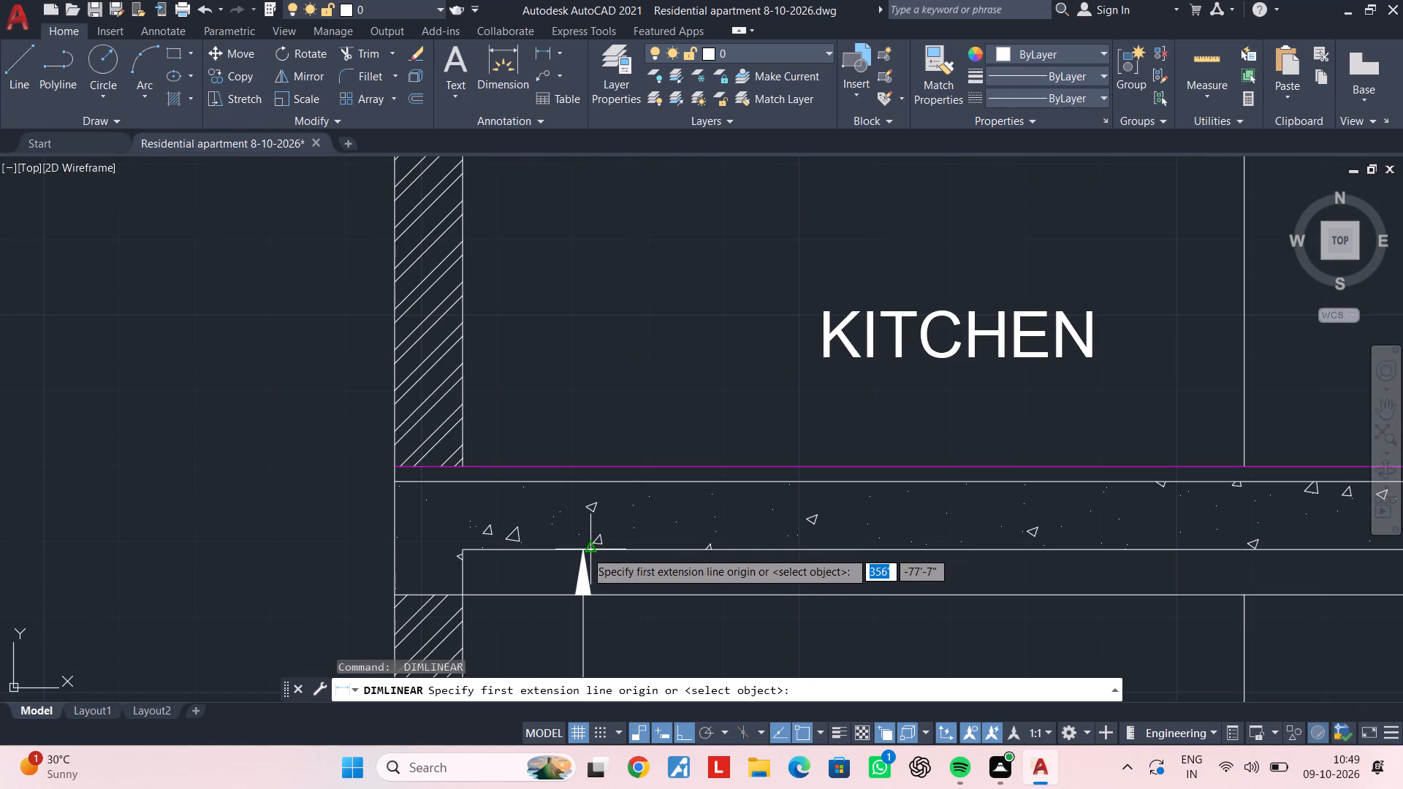
left_click(582, 549)
left_click(584, 481)
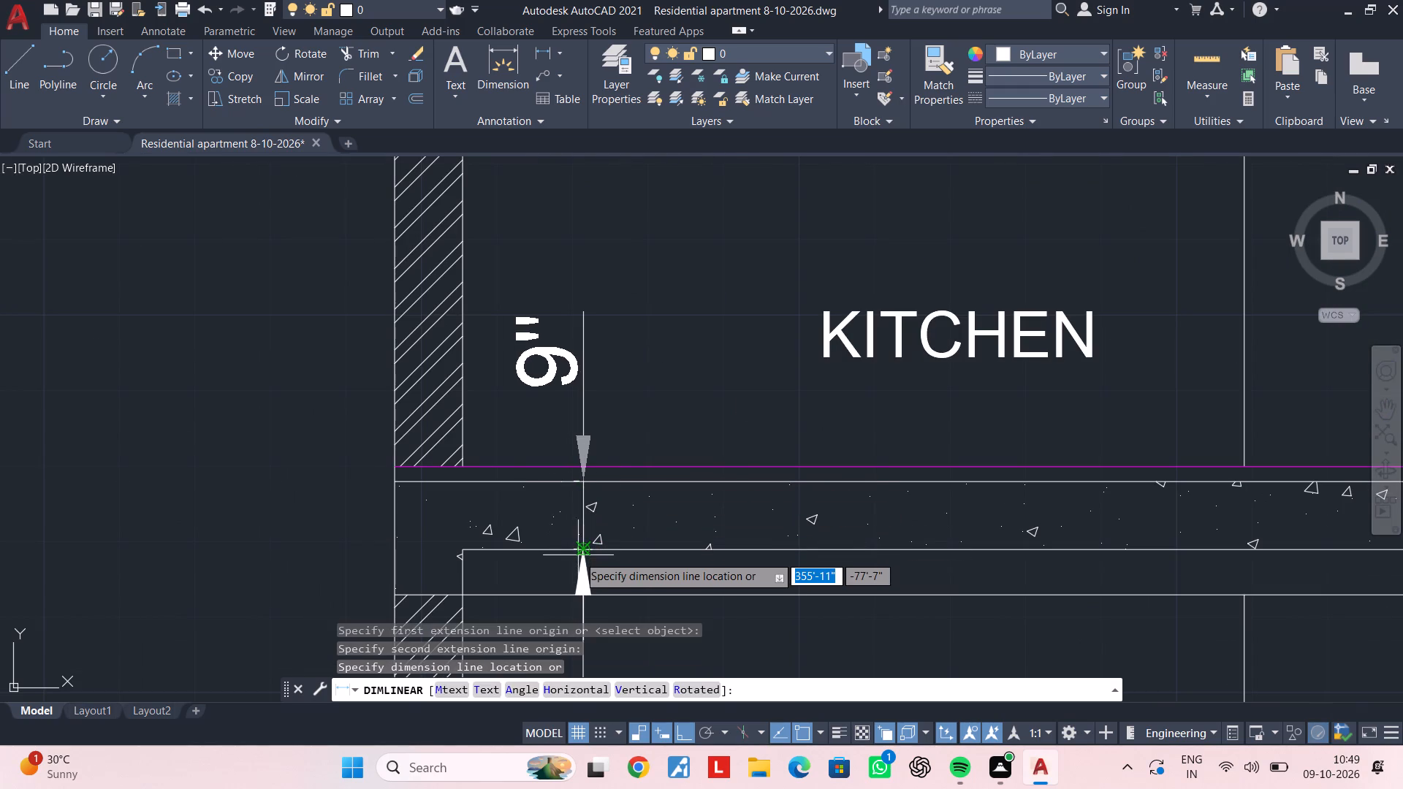
left_click(581, 552)
key("Escape")
Move the text of the slab thickness dimension above the second KITCHEN down beside the slab.
left_click(563, 365)
left_click(541, 368)
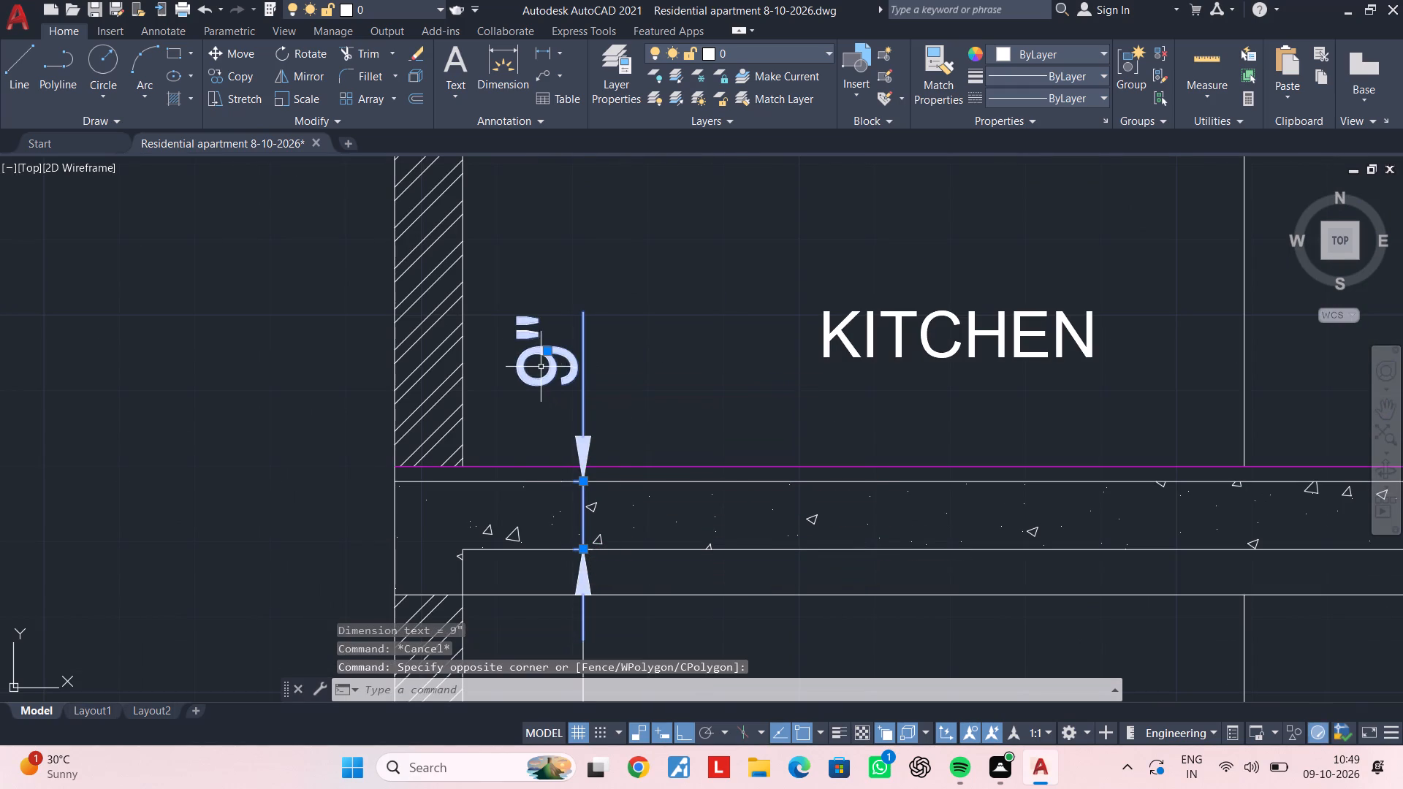
left_click(549, 353)
left_click(582, 517)
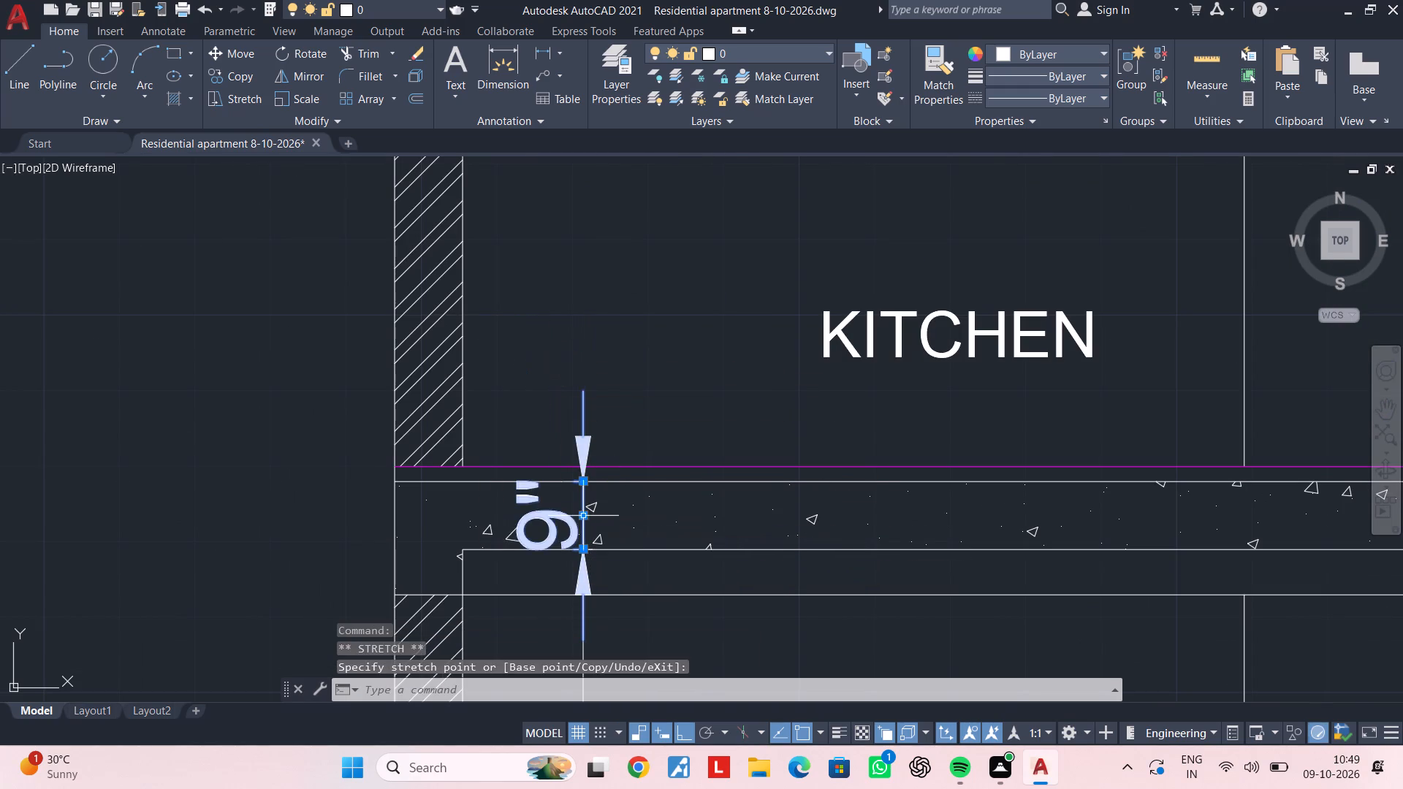
key("Escape")
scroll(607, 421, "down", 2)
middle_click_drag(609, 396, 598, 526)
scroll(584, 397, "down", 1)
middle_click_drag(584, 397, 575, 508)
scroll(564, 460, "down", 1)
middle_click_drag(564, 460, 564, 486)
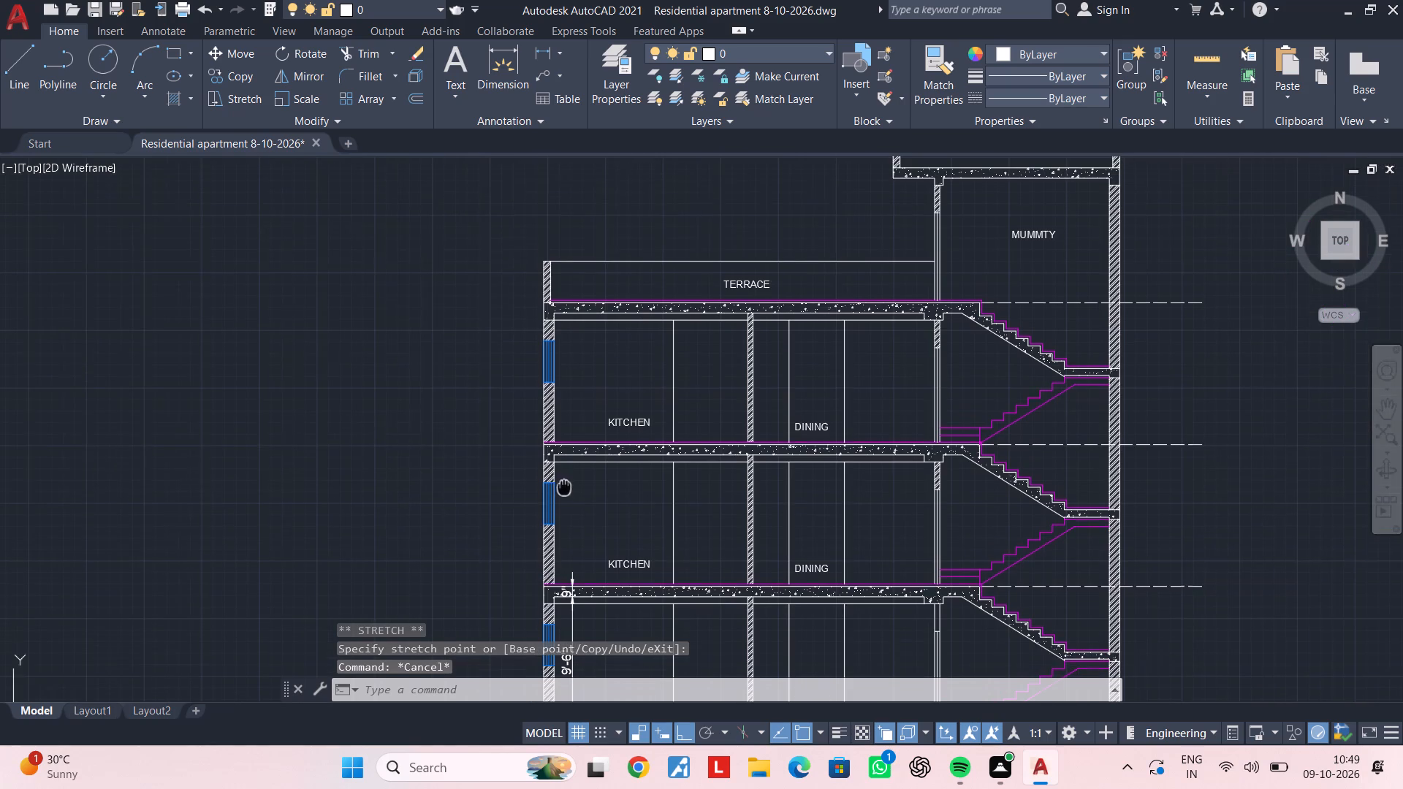
Dimension the clear height of the third KITCHEN from the bottom, slab top to slab underside, aligned with the dimensions below.
middle_click_drag(564, 486, 563, 486)
left_click(541, 58)
scroll(569, 590, "up", 2)
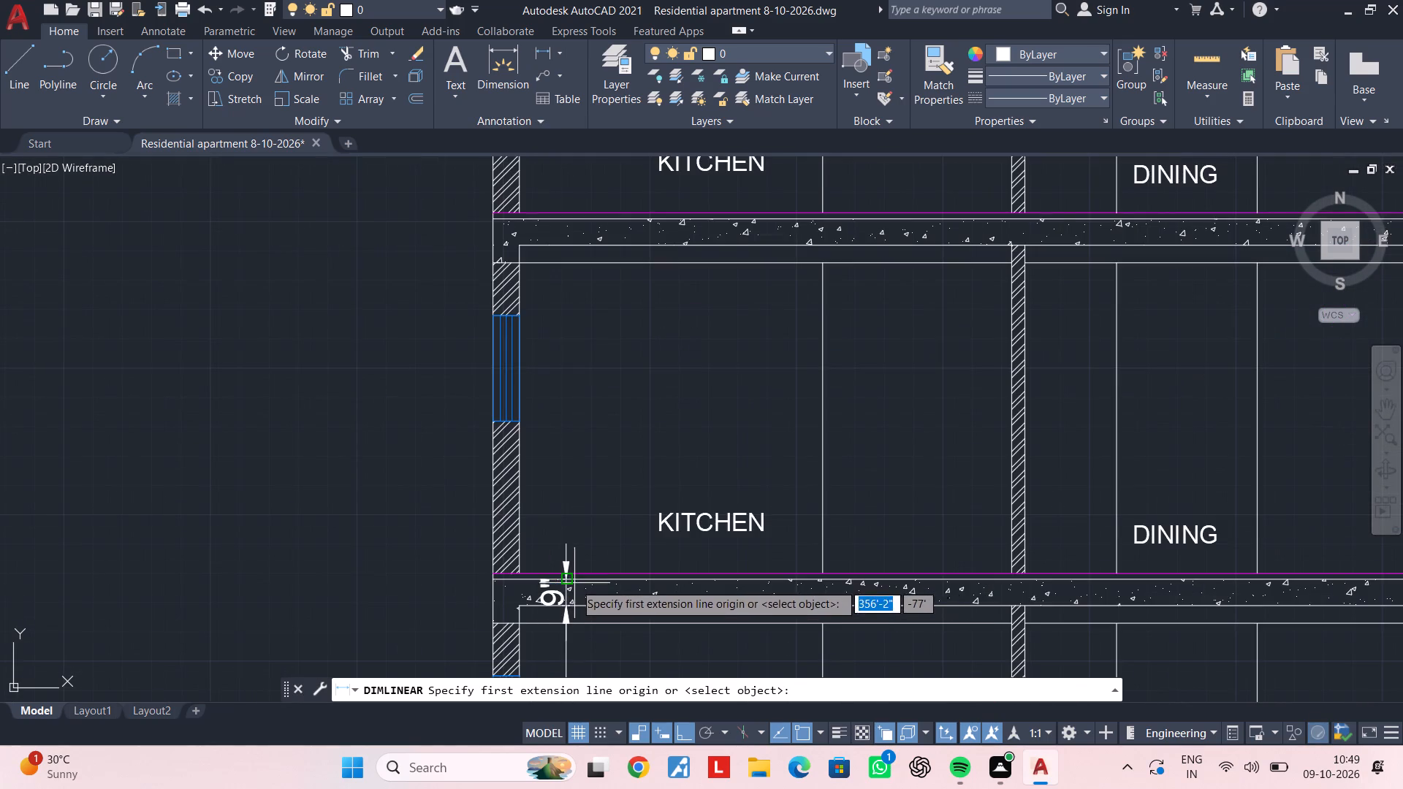
scroll(538, 584, "up", 2)
left_click(605, 571)
scroll(603, 517, "down", 3)
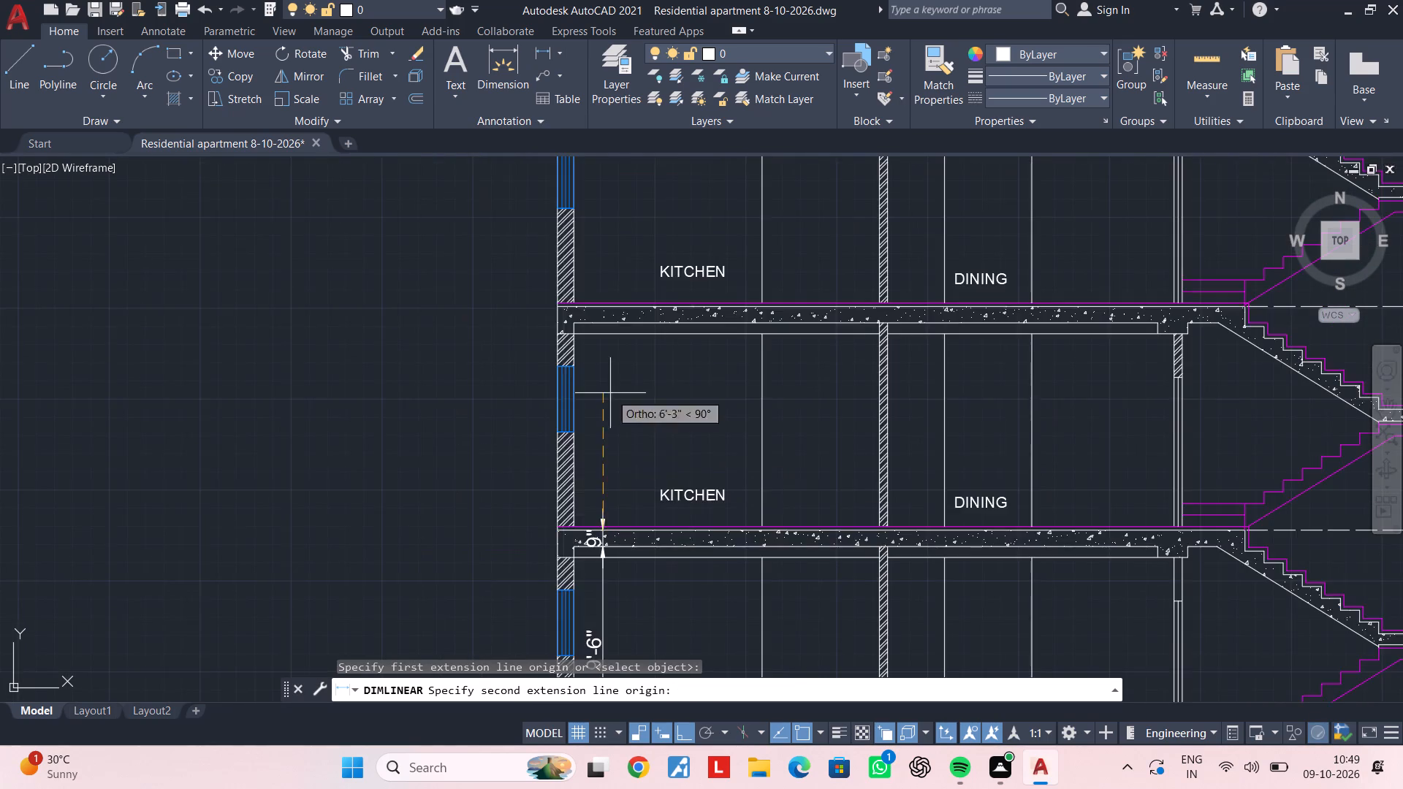
middle_click_drag(611, 393, 604, 527)
scroll(598, 484, "up", 1)
left_click(596, 440)
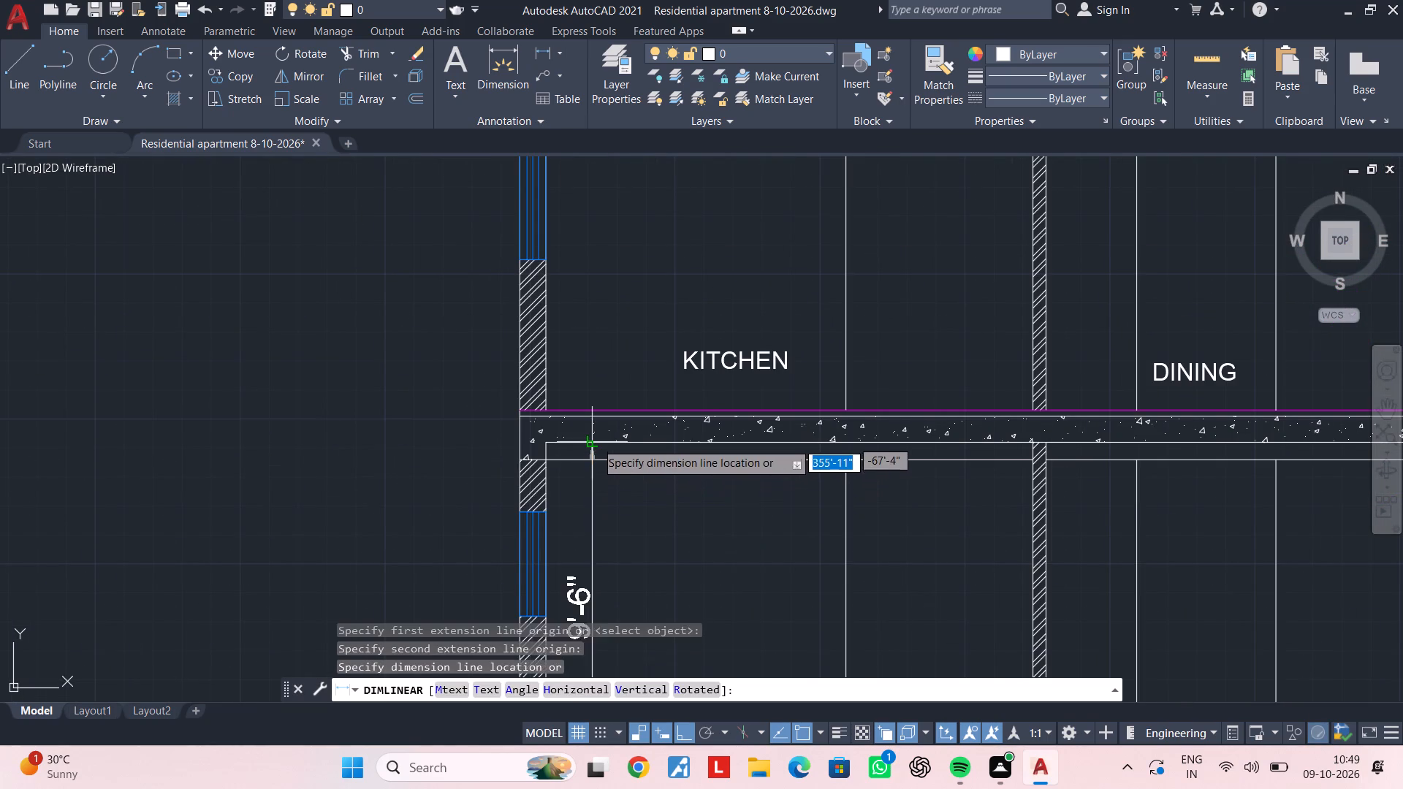
scroll(598, 479, "down", 2)
middle_click_drag(598, 479, 589, 409)
scroll(579, 492, "up", 3)
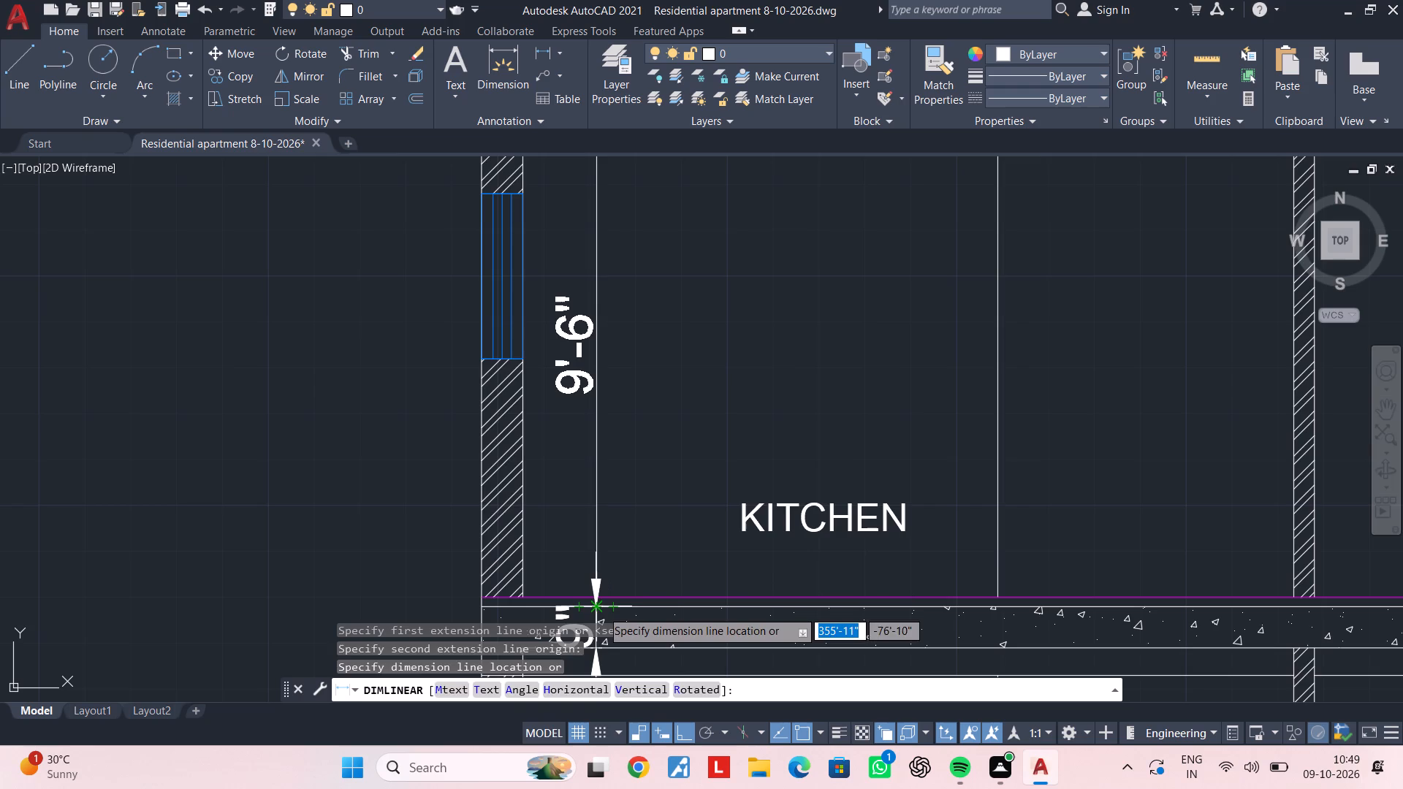
left_click(601, 610)
Dimension the thickness of the slab above the third KITCHEN from the bottom, in line with its height dimension.
scroll(601, 500, "down", 3)
middle_click_drag(606, 446, 578, 579)
scroll(577, 541, "up", 2)
key("space")
scroll(558, 511, "up", 3)
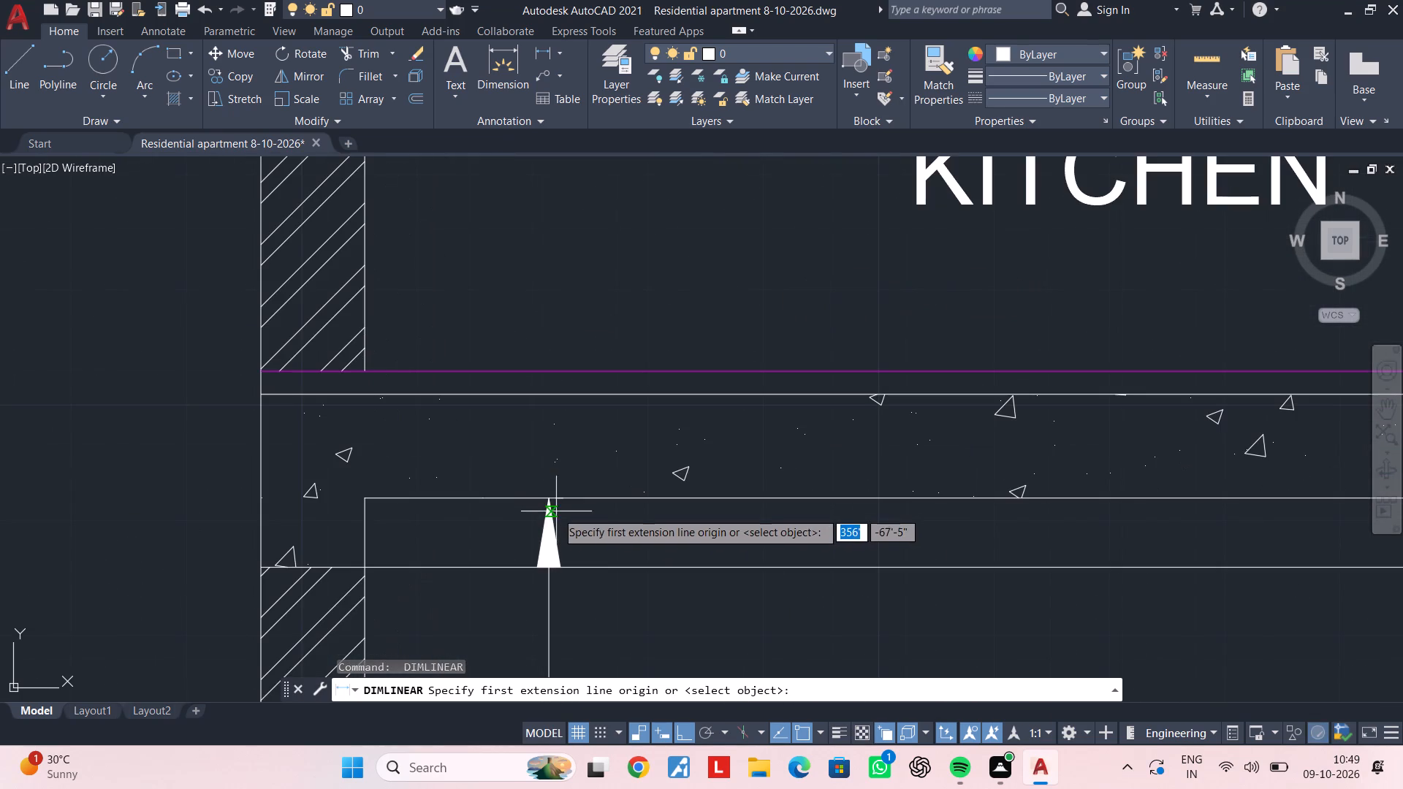
left_click(550, 499)
left_click(552, 392)
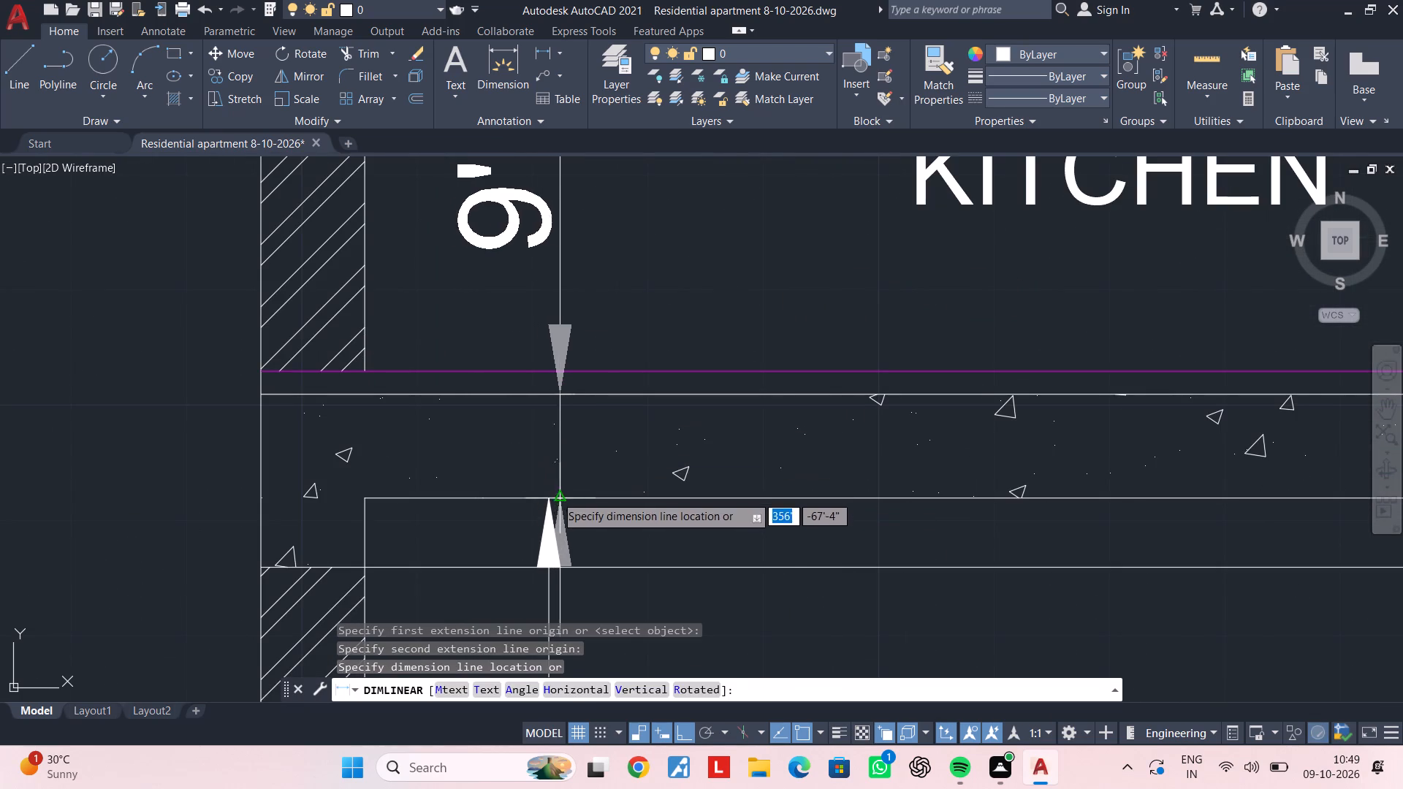
left_click(550, 501)
scroll(550, 455, "down", 2)
middle_click_drag(550, 455, 546, 587)
key("Escape")
Move the text of the slab thickness dimension above the third KITCHEN from the bottom down beside the slab.
left_click(530, 502)
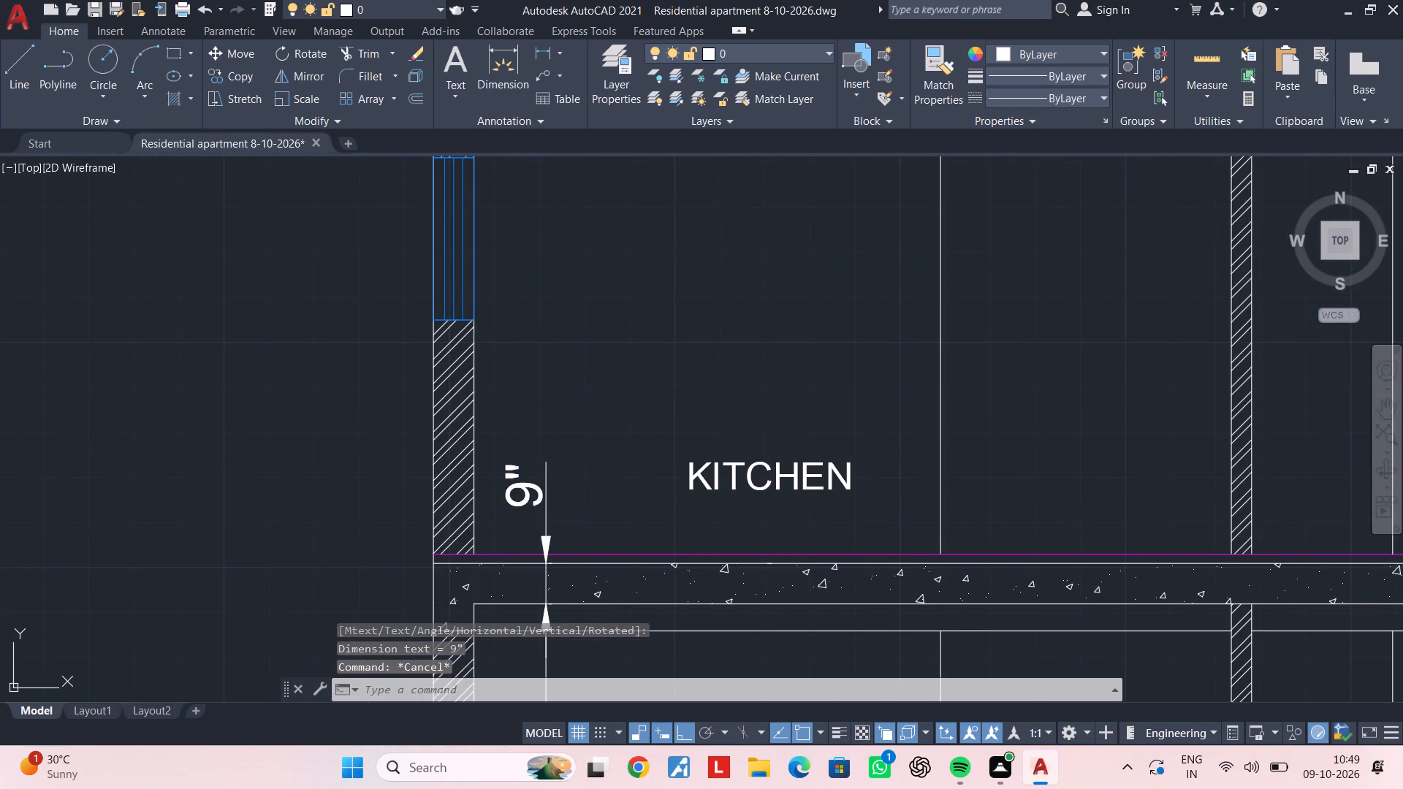
left_click(526, 487)
left_click(546, 579)
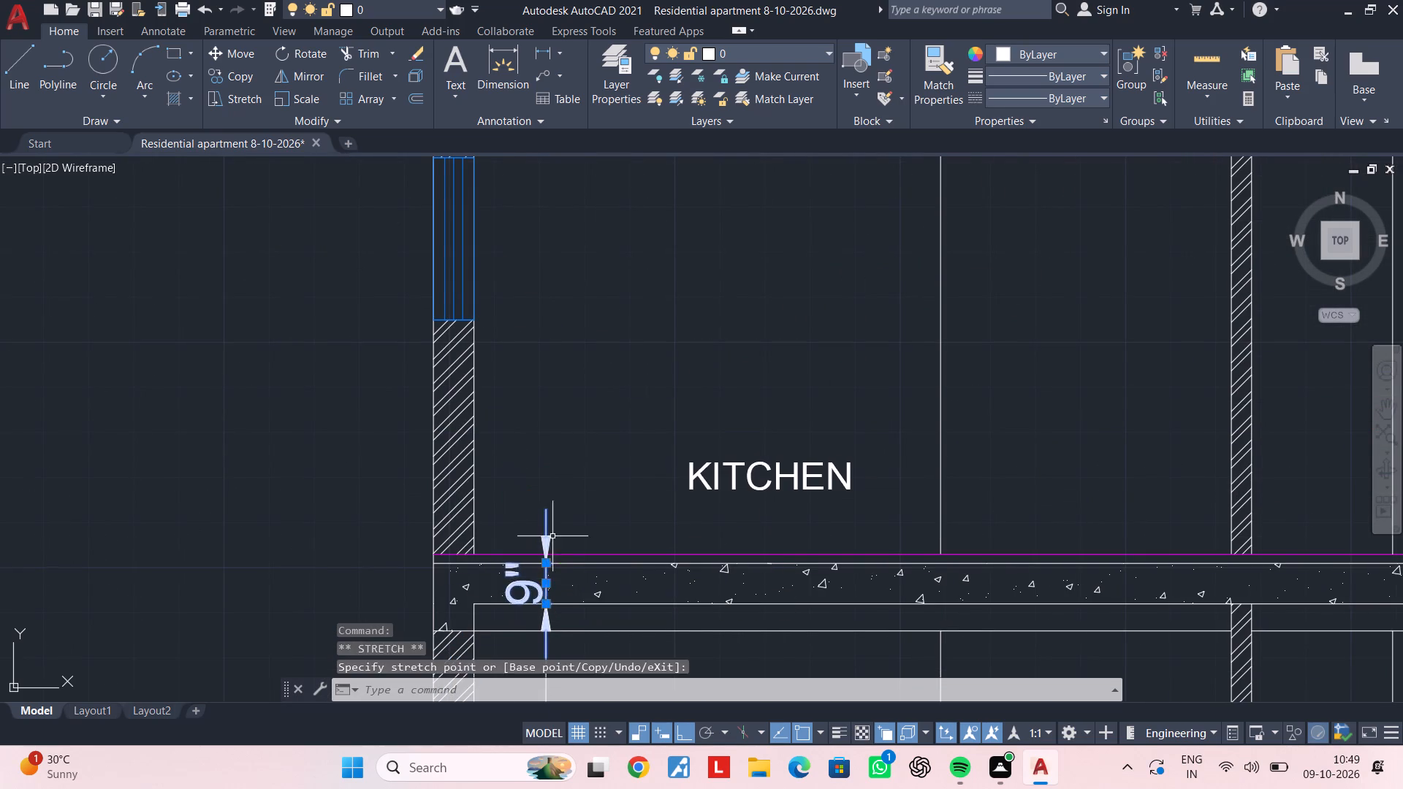
scroll(553, 533, "down", 3)
key("Escape")
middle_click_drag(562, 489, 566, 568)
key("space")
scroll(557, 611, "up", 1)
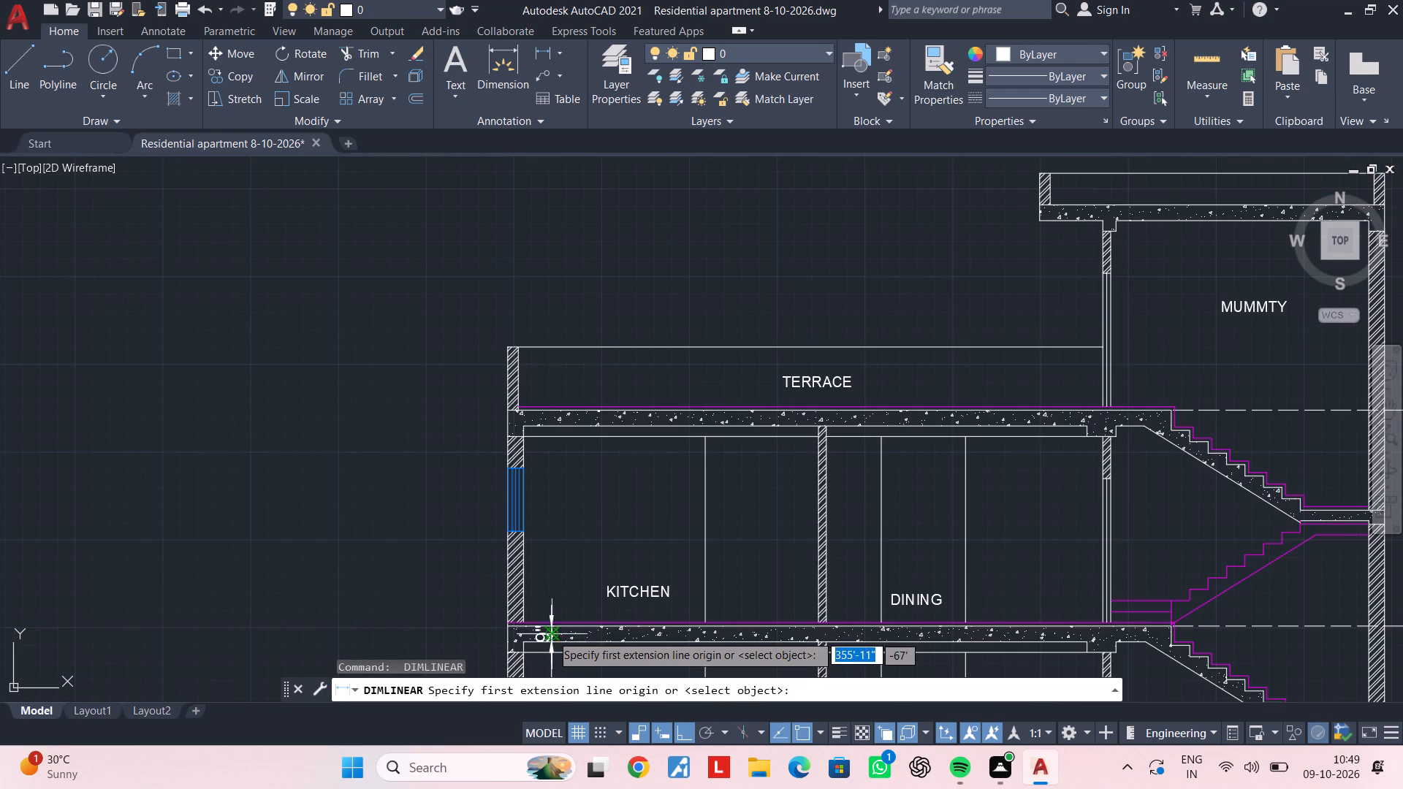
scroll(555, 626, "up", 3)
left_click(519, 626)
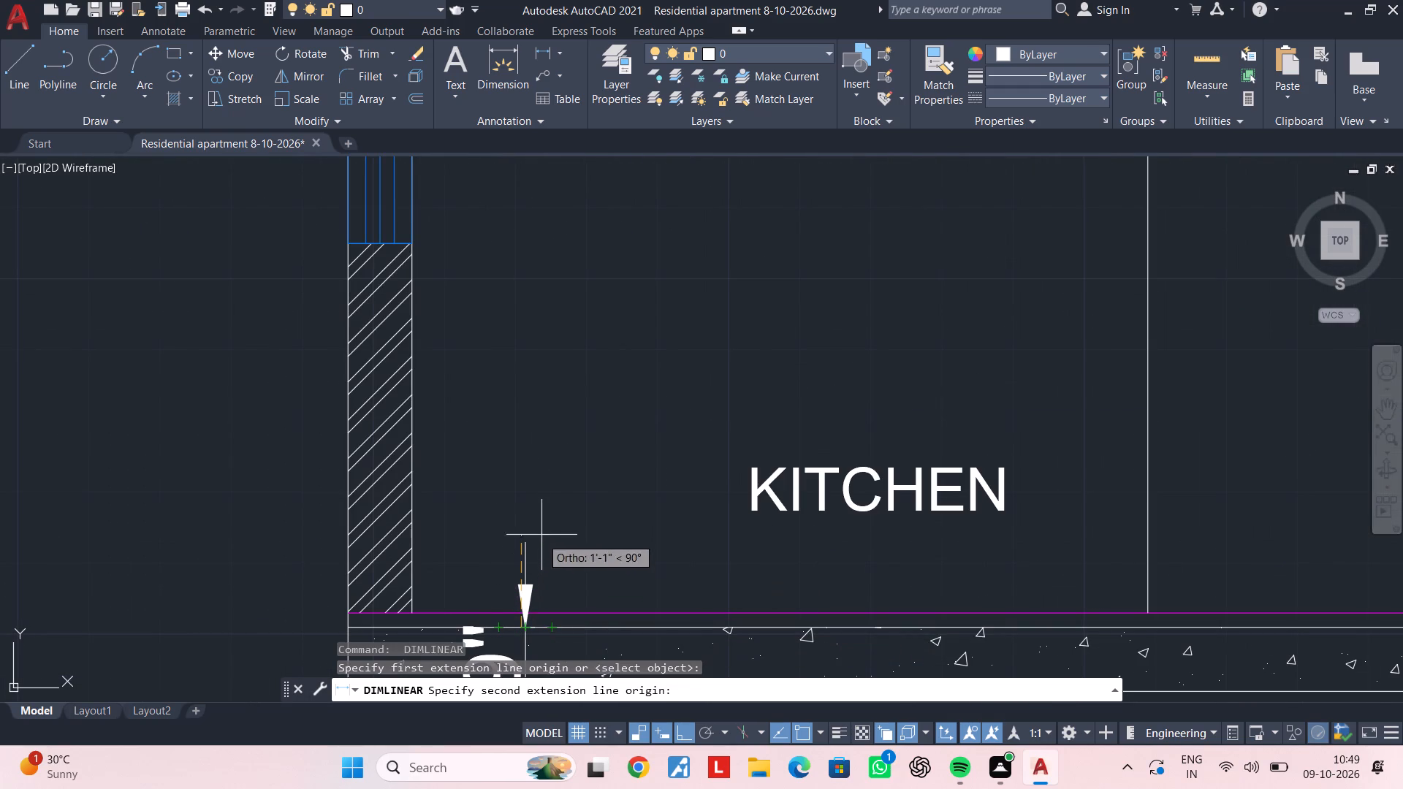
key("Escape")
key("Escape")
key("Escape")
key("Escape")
Dimension the clear height of the topmost KITCHEN, slab top to terrace slab underside, aligned with the dimensions below.
left_click(546, 51)
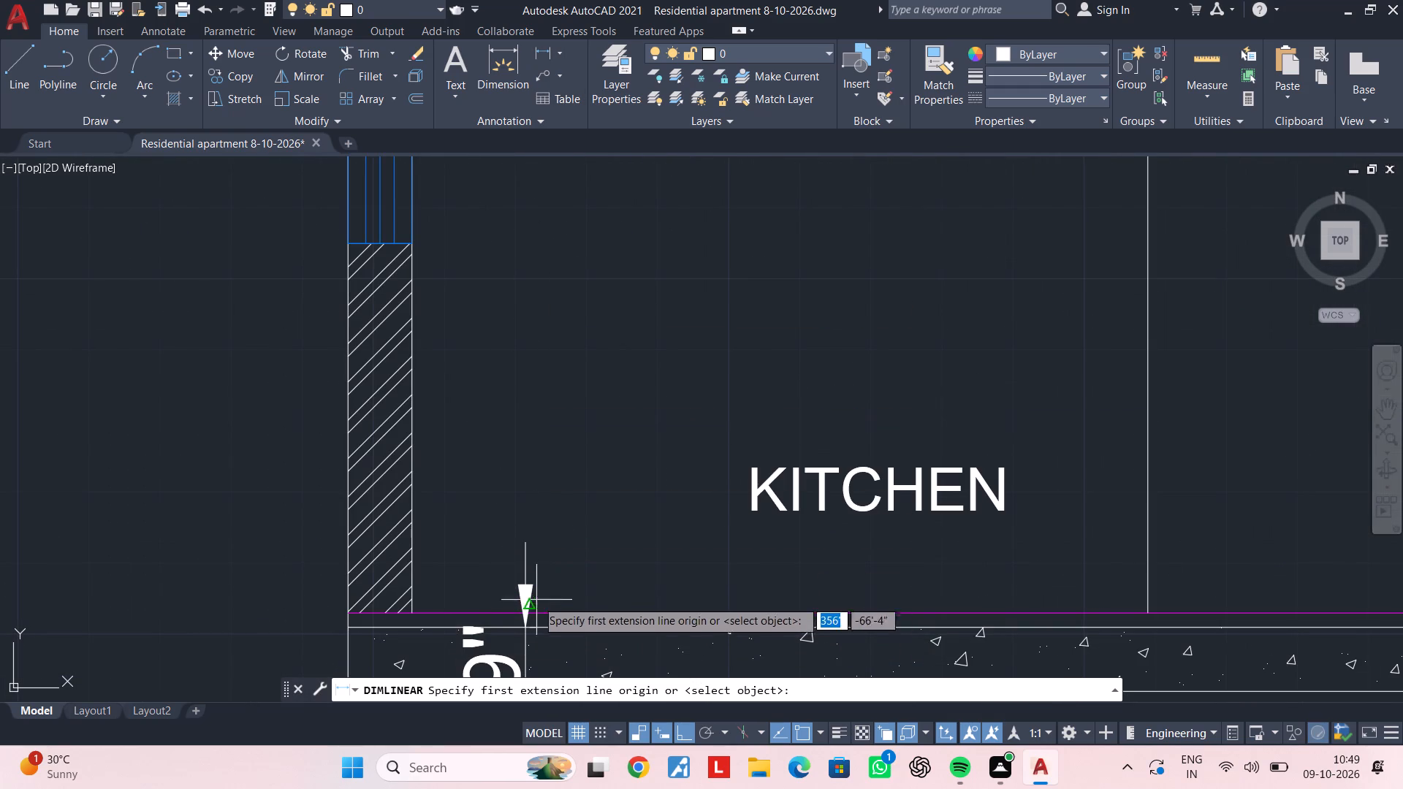
left_click(524, 628)
middle_click_drag(497, 378, 505, 603)
scroll(514, 454, "down", 2)
middle_click_drag(515, 454, 518, 573)
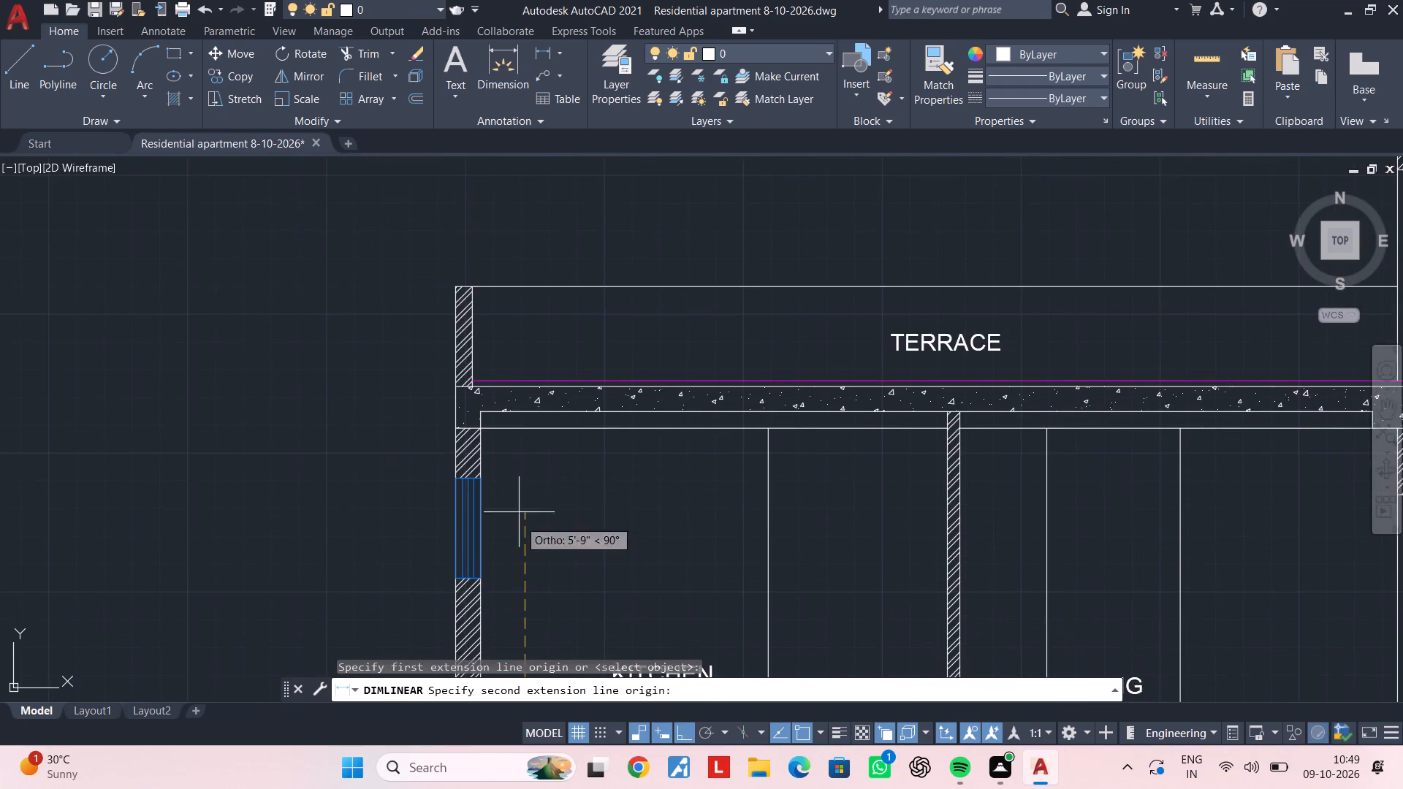
scroll(530, 455, "up", 1)
left_click(522, 383)
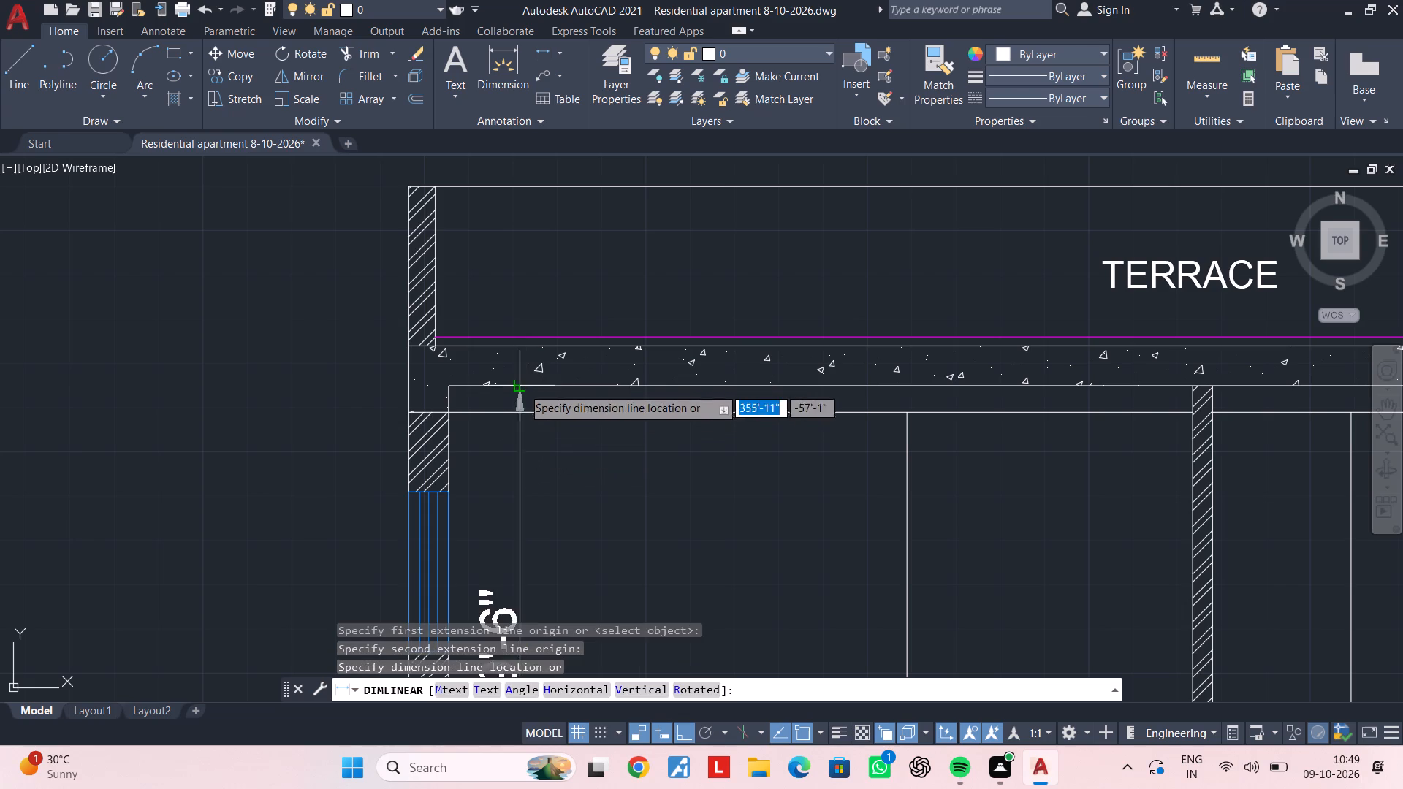
scroll(539, 484, "down", 2)
middle_click_drag(539, 484, 539, 375)
scroll(536, 492, "up", 2)
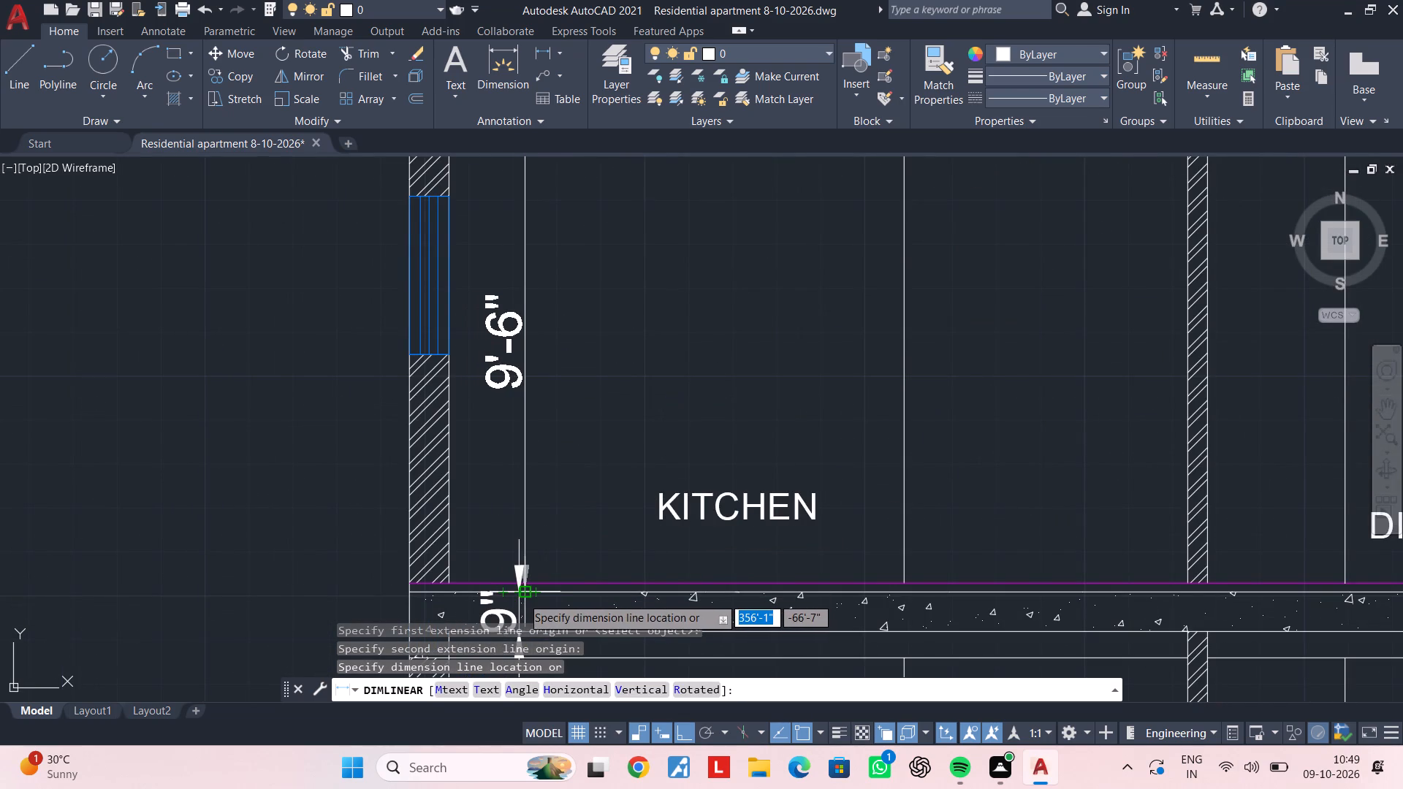
left_click(516, 597)
Dimension the thickness of the terrace slab above the topmost KITCHEN, in line with its height dimension.
middle_click_drag(531, 453, 522, 650)
middle_click_drag(541, 392, 547, 530)
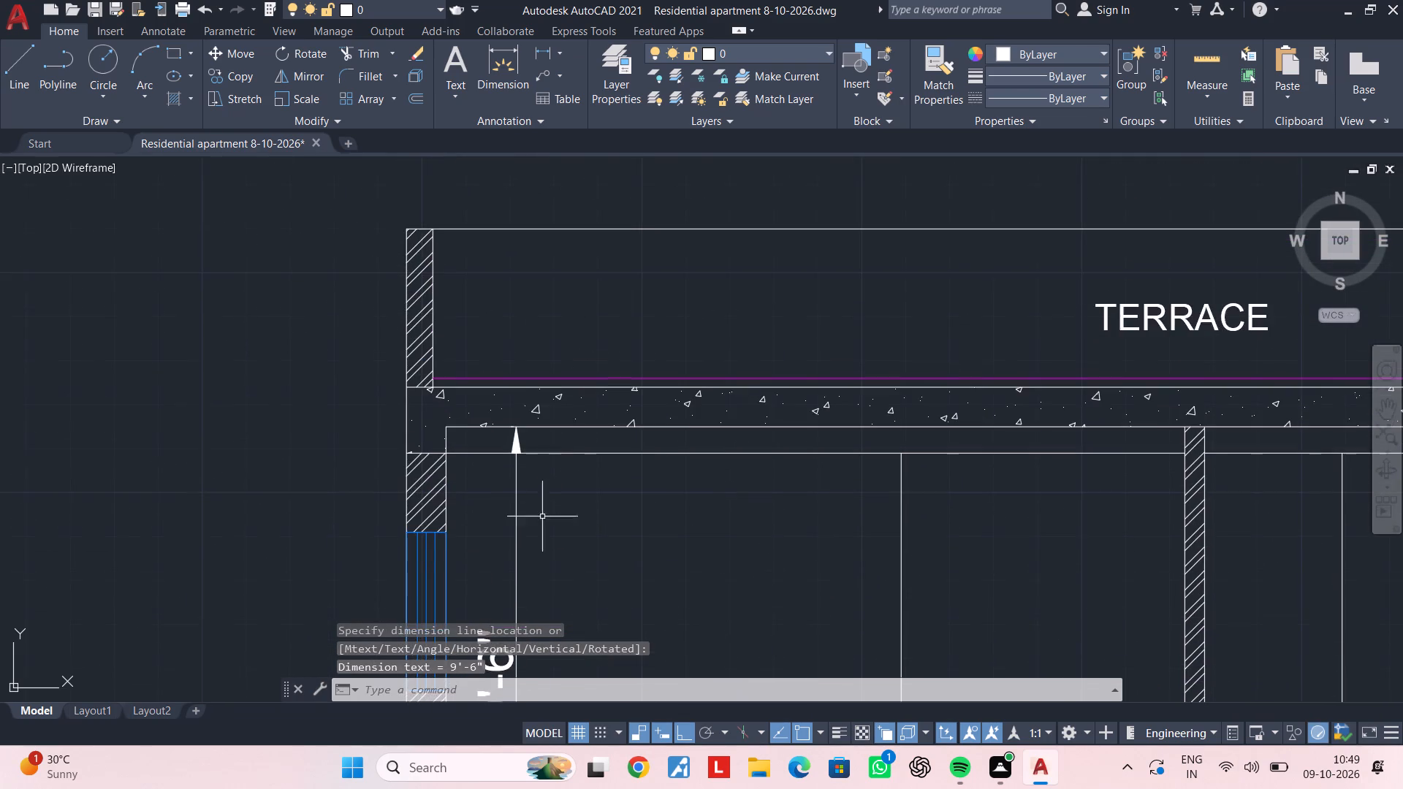
key("space")
scroll(525, 407, "up", 1)
left_click(507, 438)
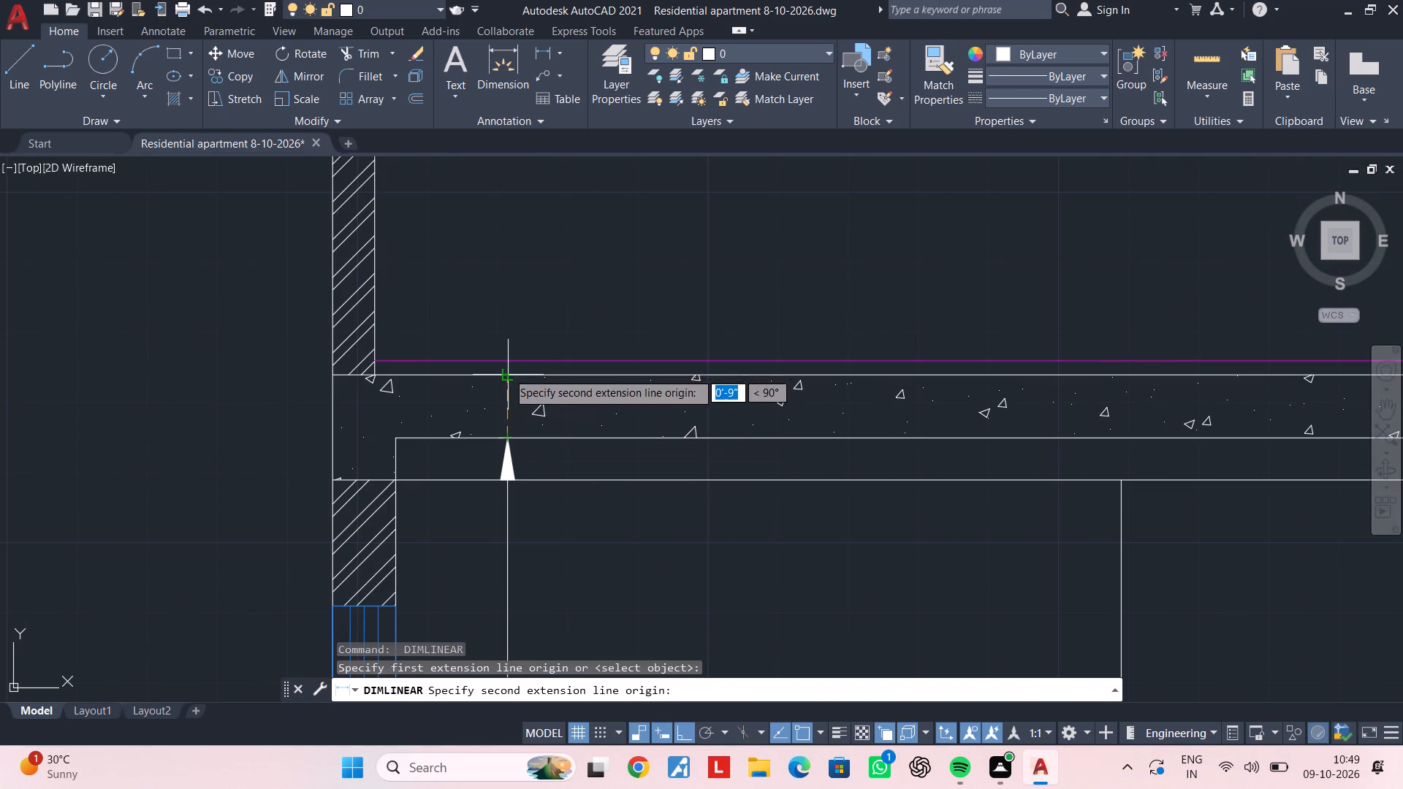
left_click(507, 375)
left_click(505, 438)
key("Escape")
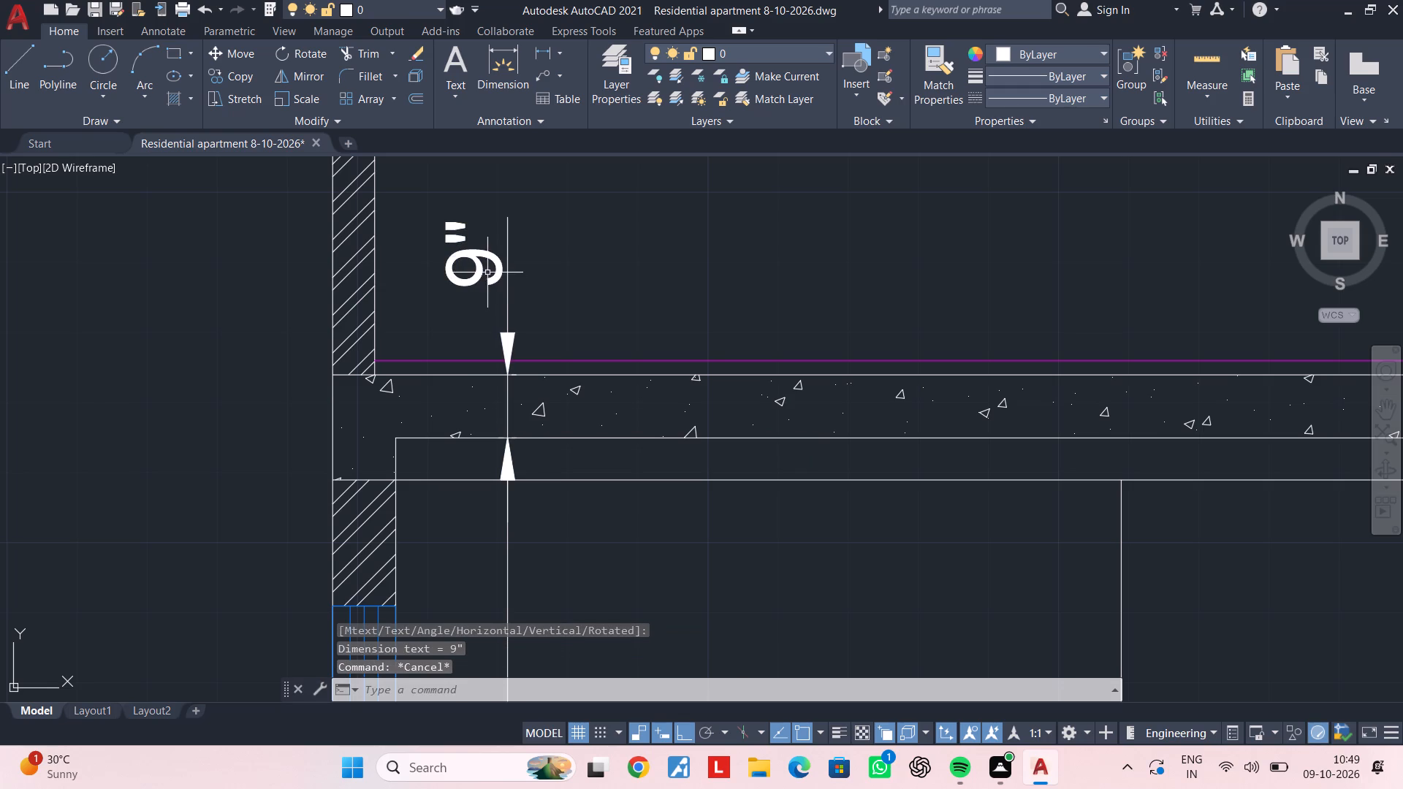
Move the text of the terrace slab thickness dimension down beside the slab.
left_click(486, 272)
left_click(477, 278)
left_click(479, 255)
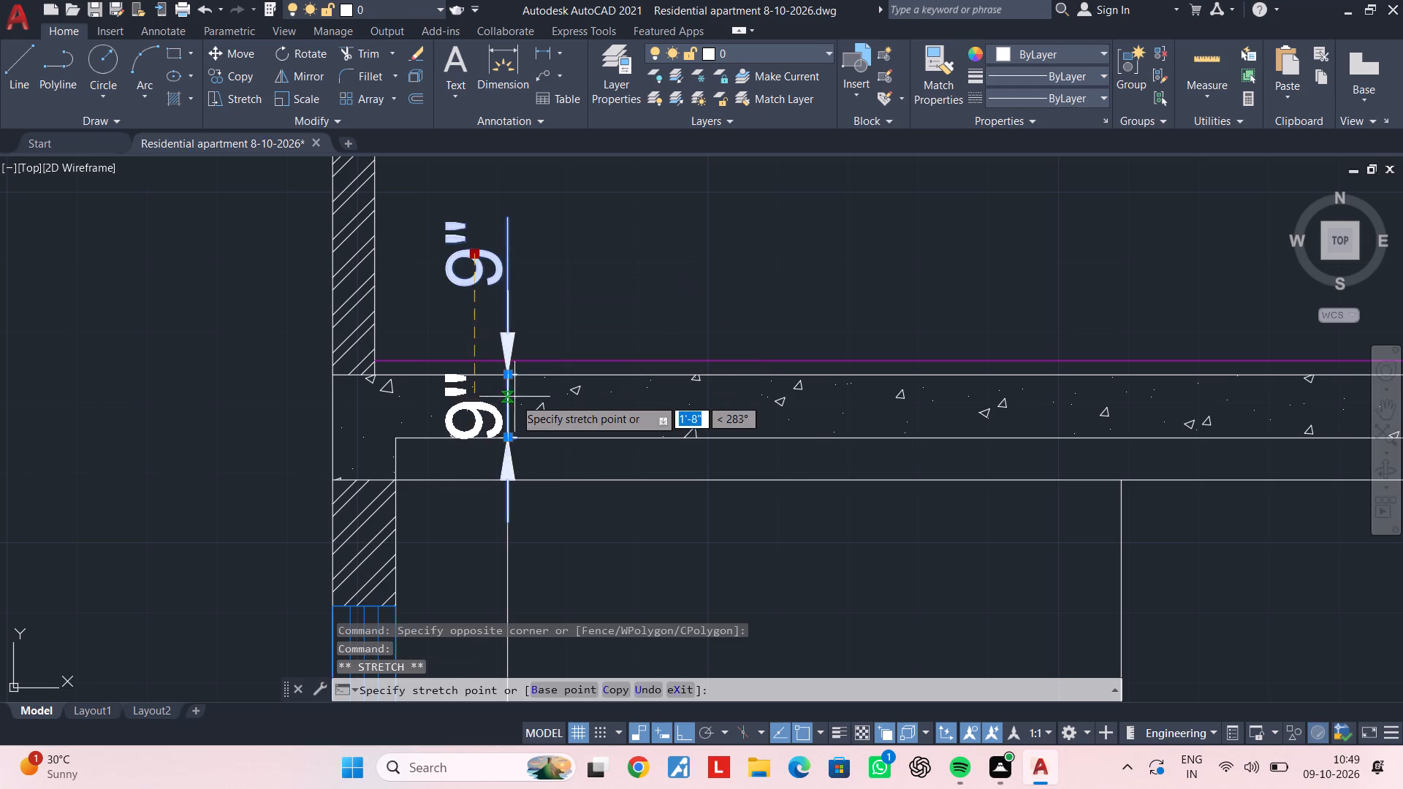
left_click(509, 405)
key("Escape")
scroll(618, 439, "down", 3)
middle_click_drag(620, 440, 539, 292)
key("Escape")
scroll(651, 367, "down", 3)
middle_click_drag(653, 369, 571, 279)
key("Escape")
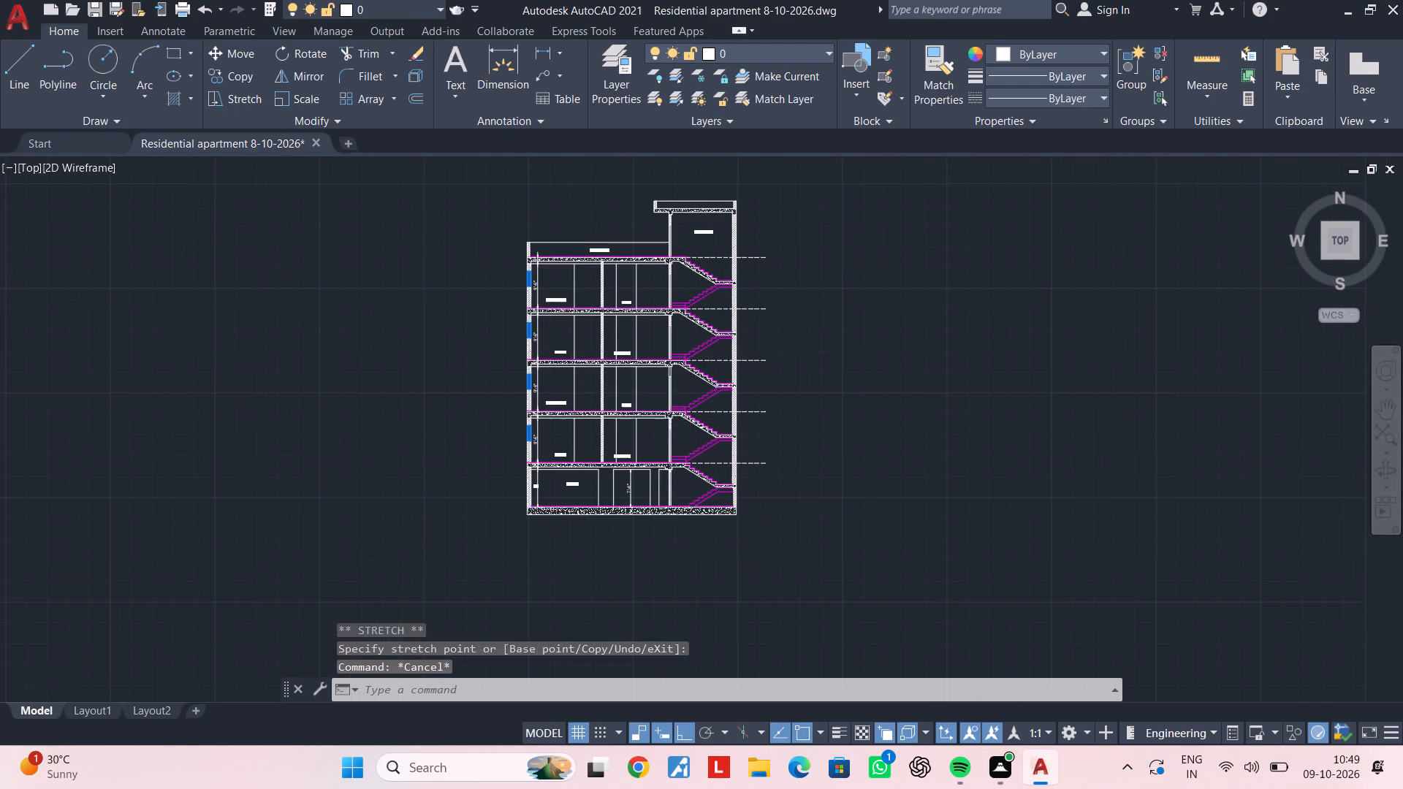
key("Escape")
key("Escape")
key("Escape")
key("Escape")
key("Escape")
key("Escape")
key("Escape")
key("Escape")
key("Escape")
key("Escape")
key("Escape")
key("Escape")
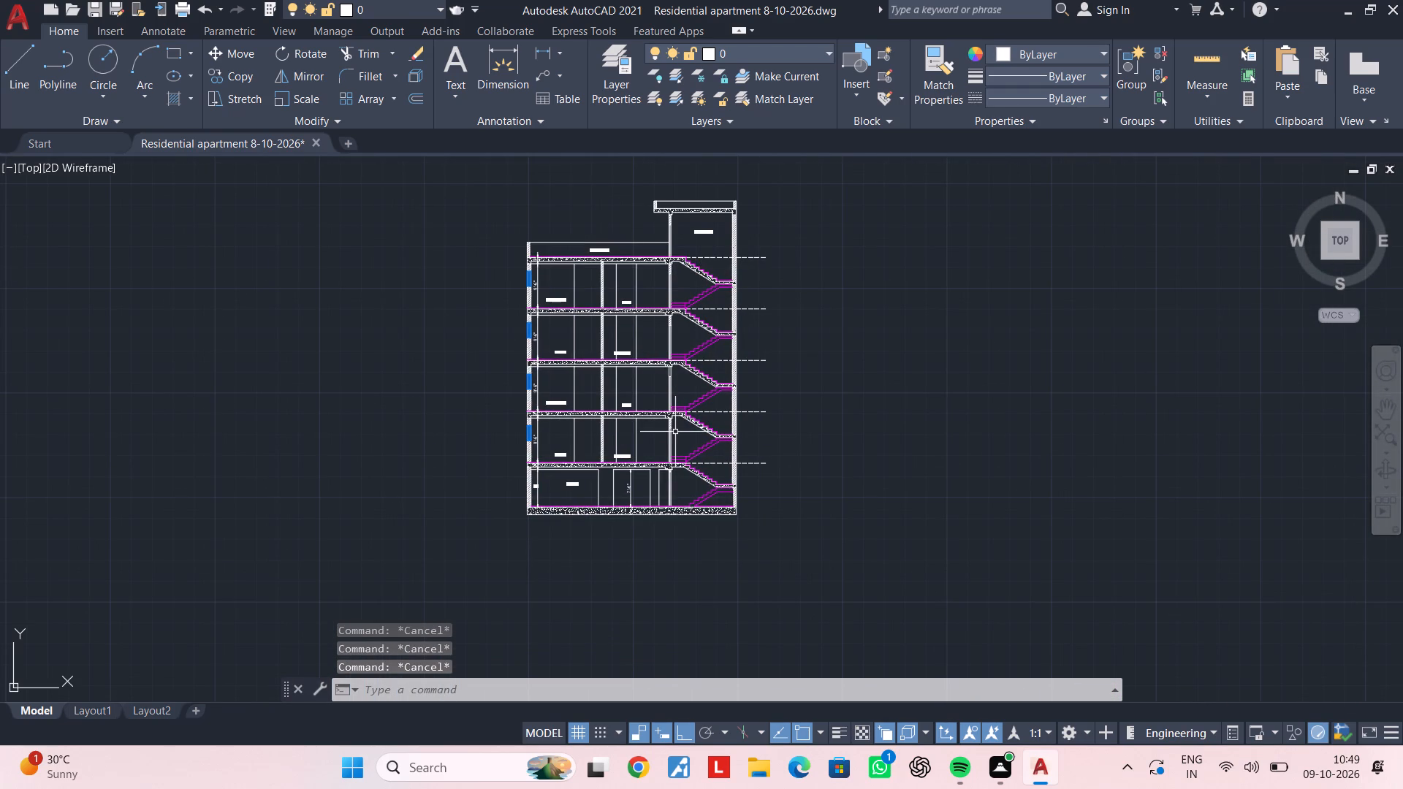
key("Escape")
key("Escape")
Dimension the height from slab top to beam underside in the lowest DINING, near the staircase wall.
middle_click_drag(689, 470, 648, 475)
scroll(627, 480, "up", 3)
middle_click_drag(569, 410, 598, 482)
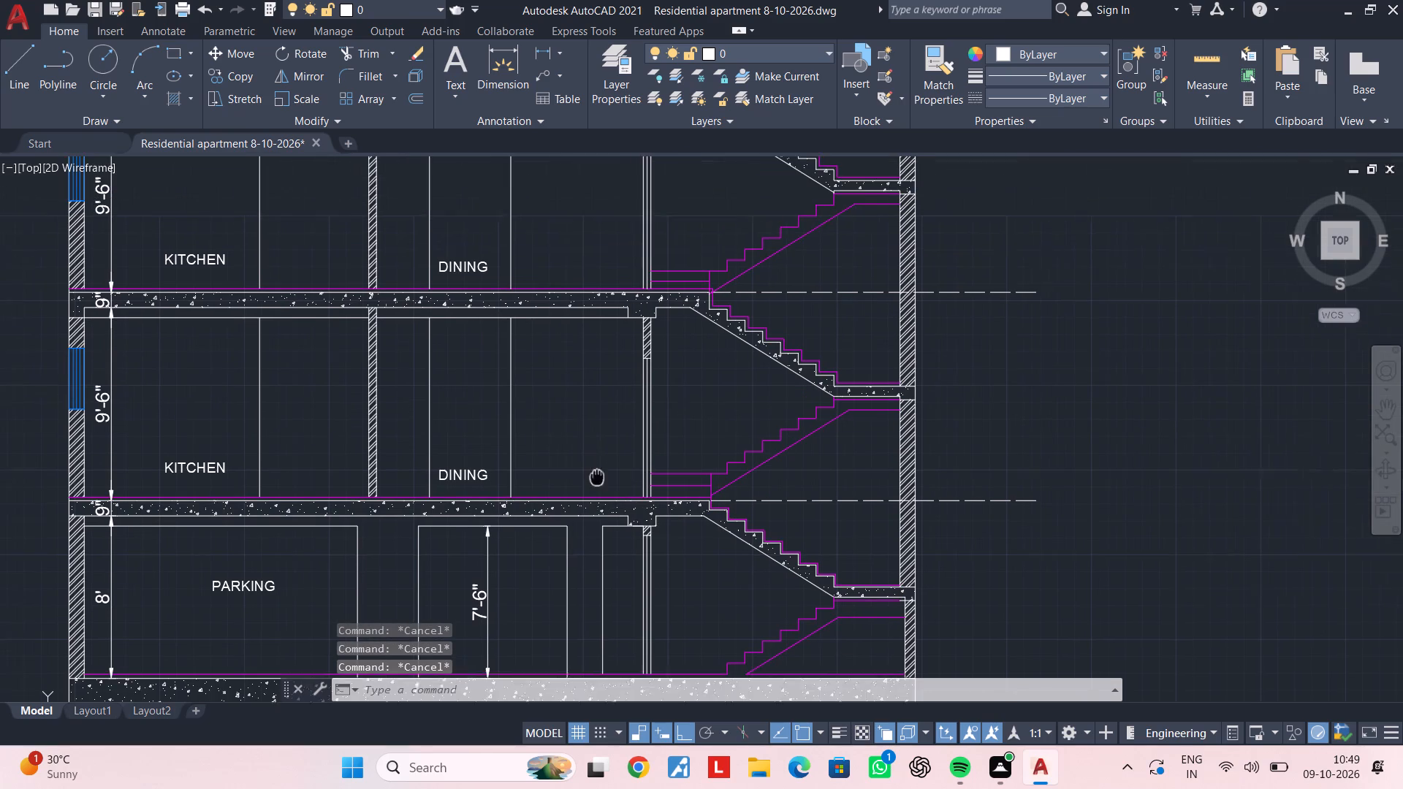
middle_click_drag(598, 482, 599, 488)
middle_click_drag(611, 481, 582, 508)
middle_click_drag(593, 488, 576, 508)
key("space")
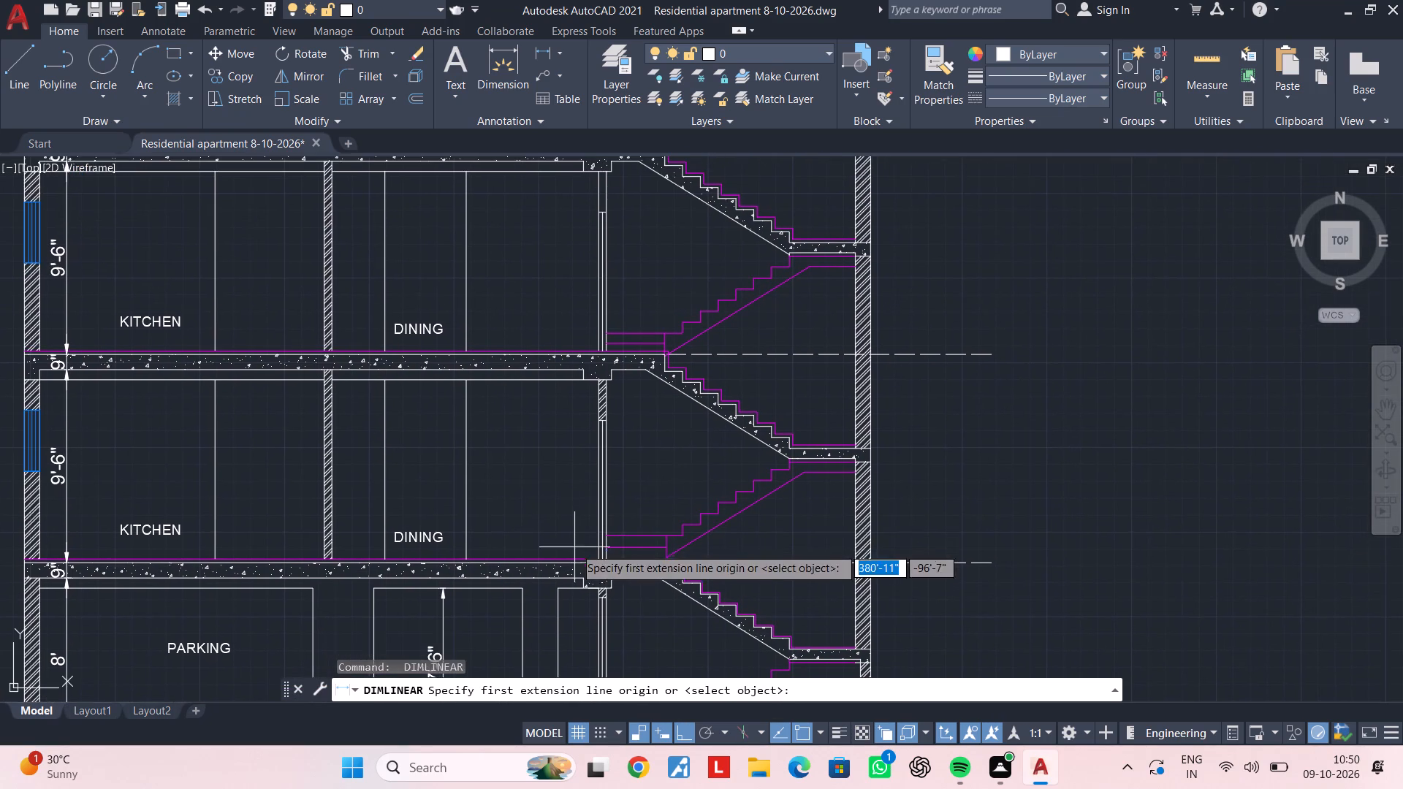
scroll(573, 560, "up", 3)
left_click(566, 565)
middle_click_drag(576, 335, 560, 499)
scroll(582, 361, "down", 1)
middle_click_drag(582, 365, 550, 543)
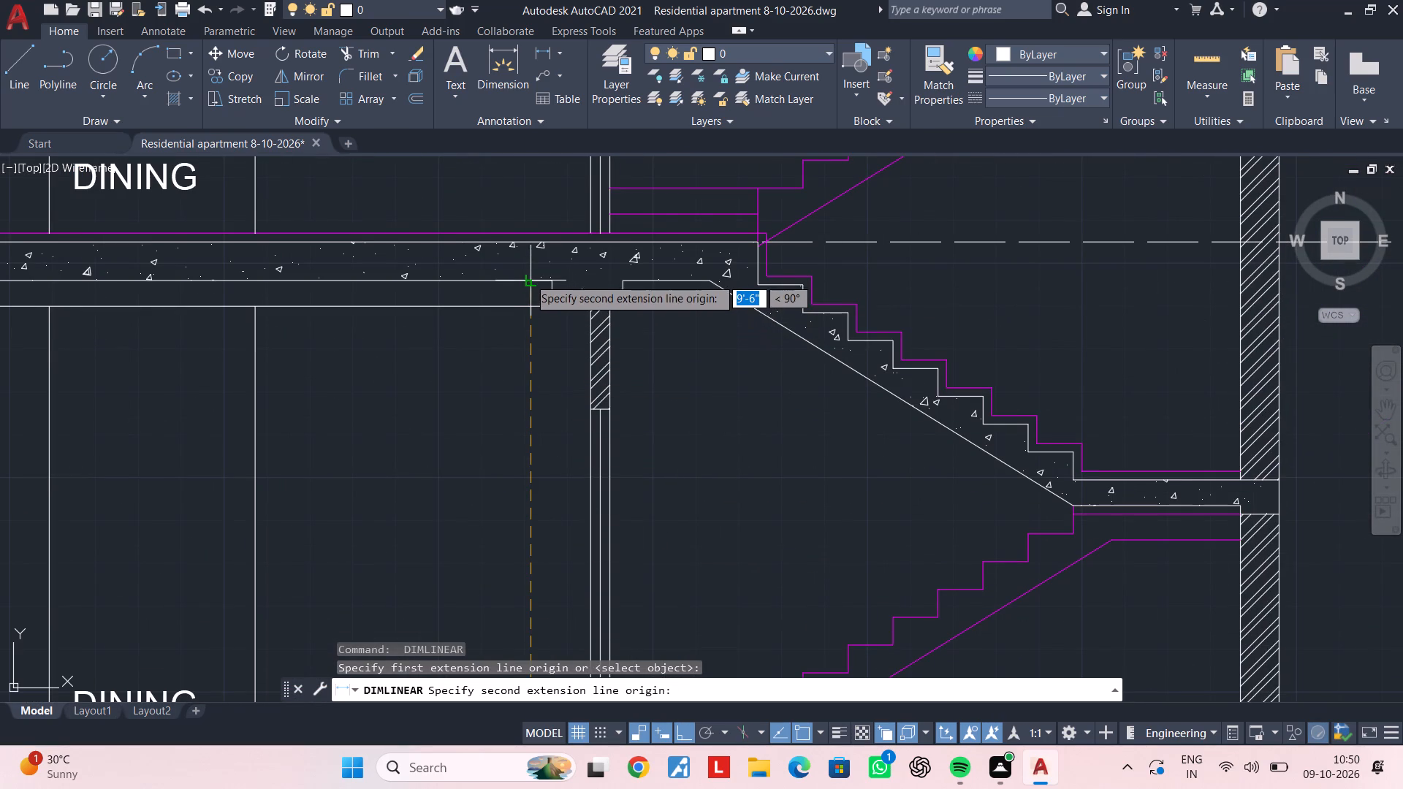
left_click(528, 302)
left_click(515, 356)
Dimension the height from slab top to beam underside in the second DINING from the bottom, in line with the dimension below.
scroll(518, 310, "down", 1)
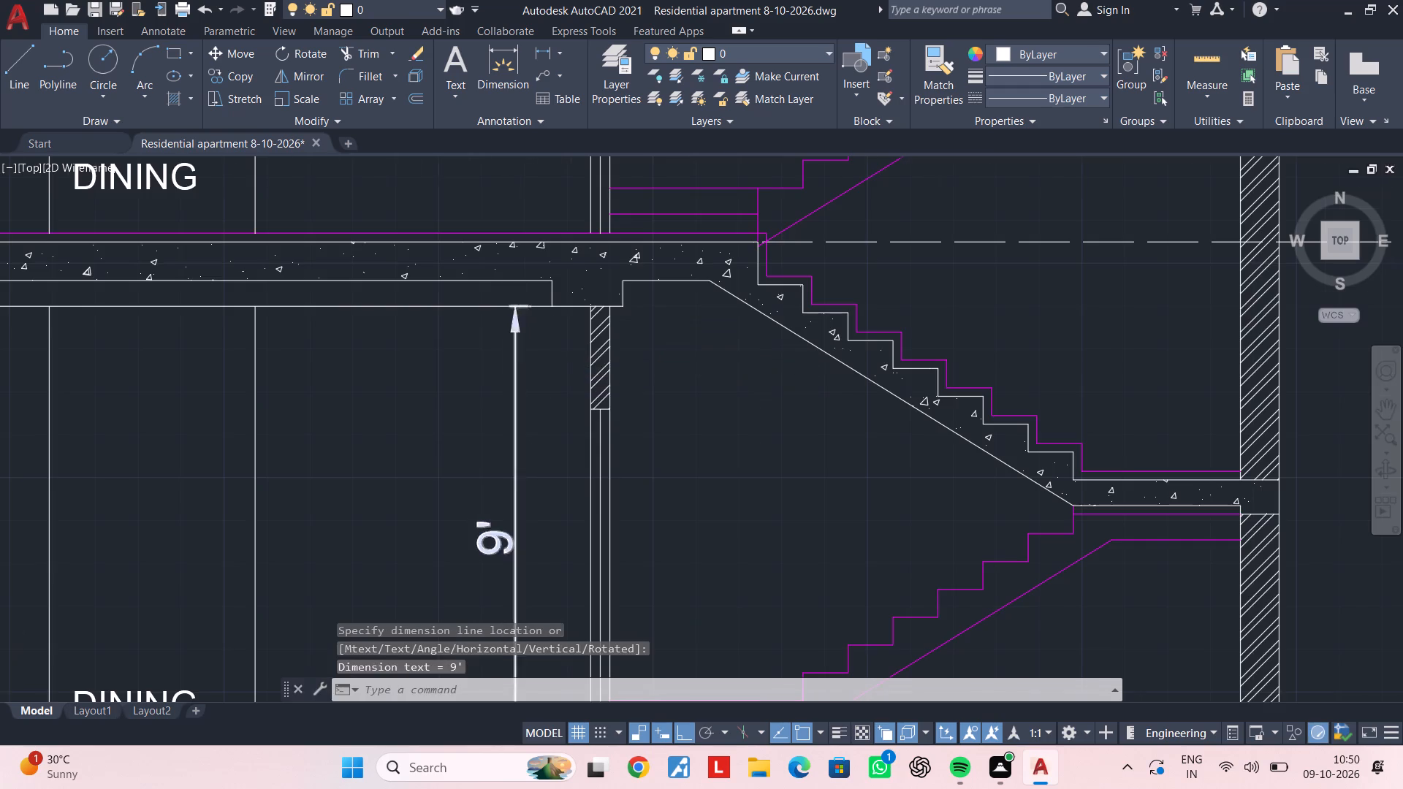
scroll(518, 310, "down", 2)
middle_click_drag(524, 310, 518, 470)
key("space")
scroll(510, 453, "up", 3)
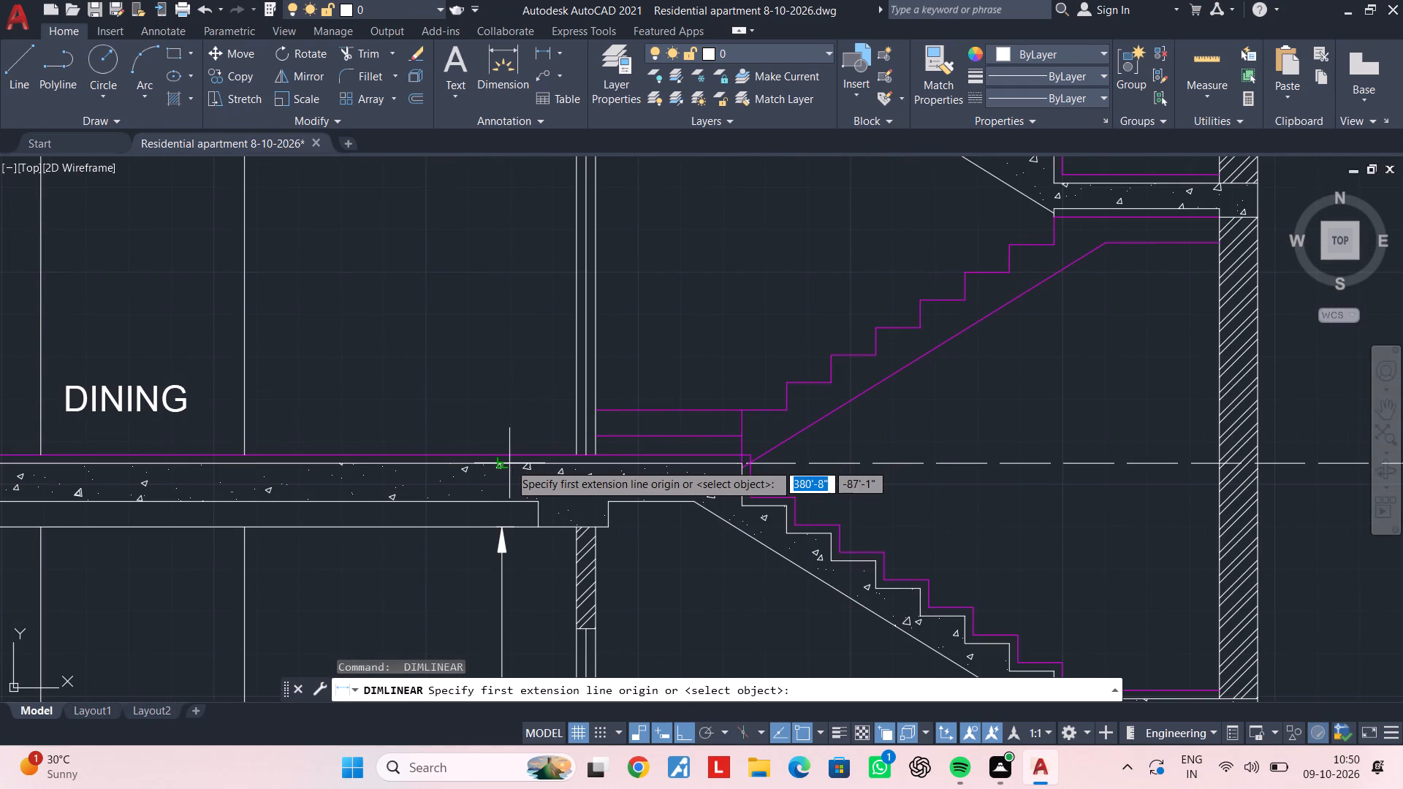
left_click(501, 463)
middle_click_drag(511, 239, 507, 415)
scroll(490, 305, "down", 1)
middle_click_drag(490, 305, 490, 392)
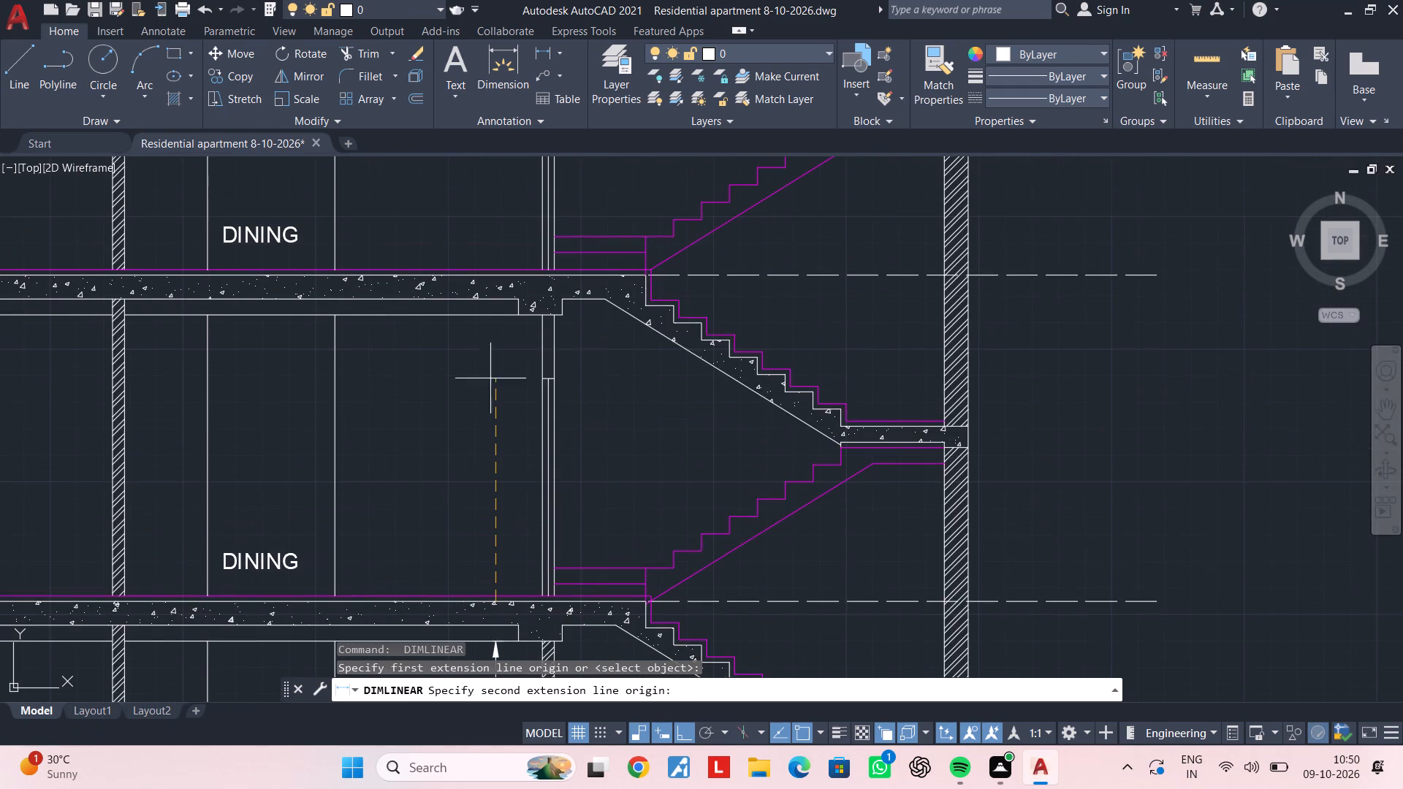
left_click(495, 314)
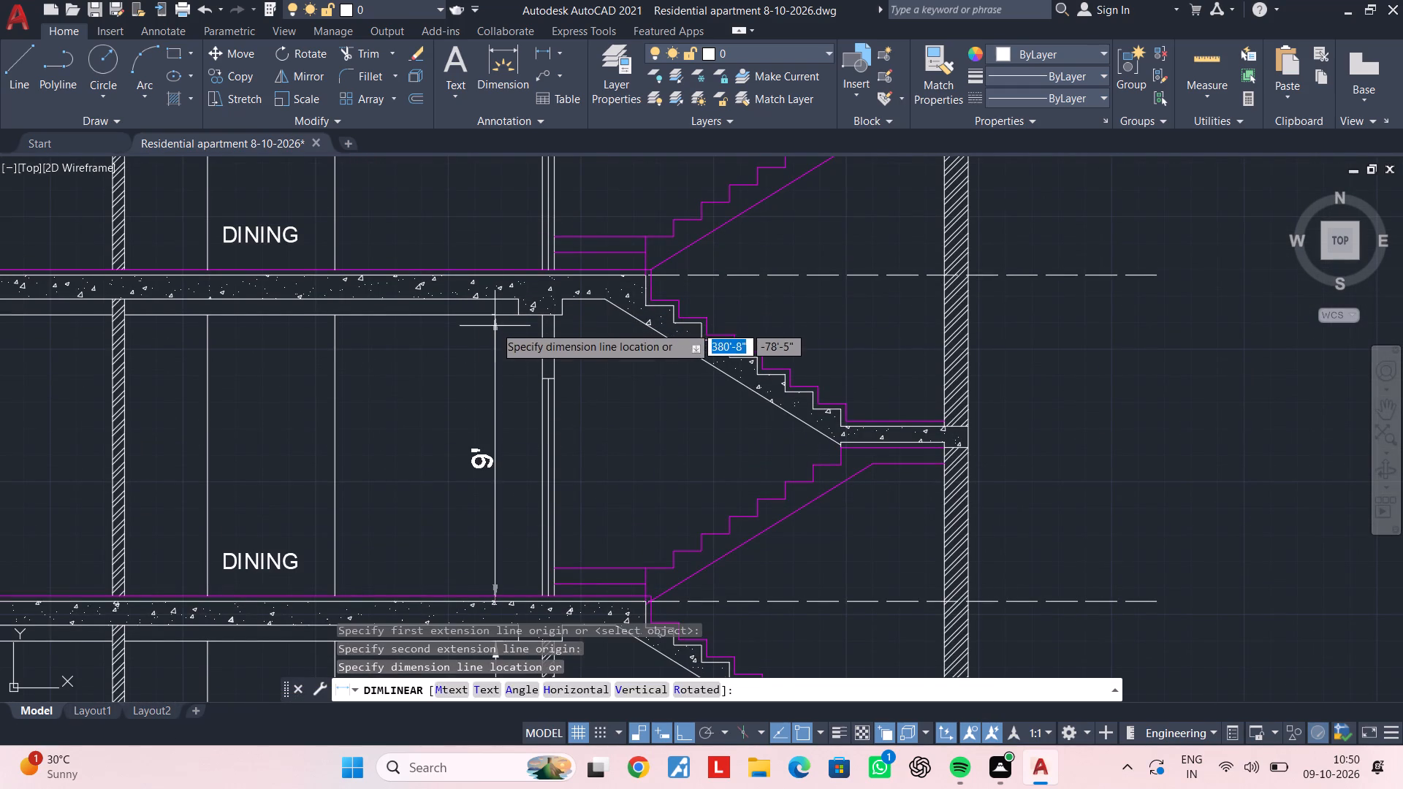
left_click(495, 326)
Dimension the height from slab top to beam underside in the third DINING from the bottom, near the staircase wall.
middle_click_drag(495, 260, 495, 409)
key("space")
scroll(493, 426, "up", 1)
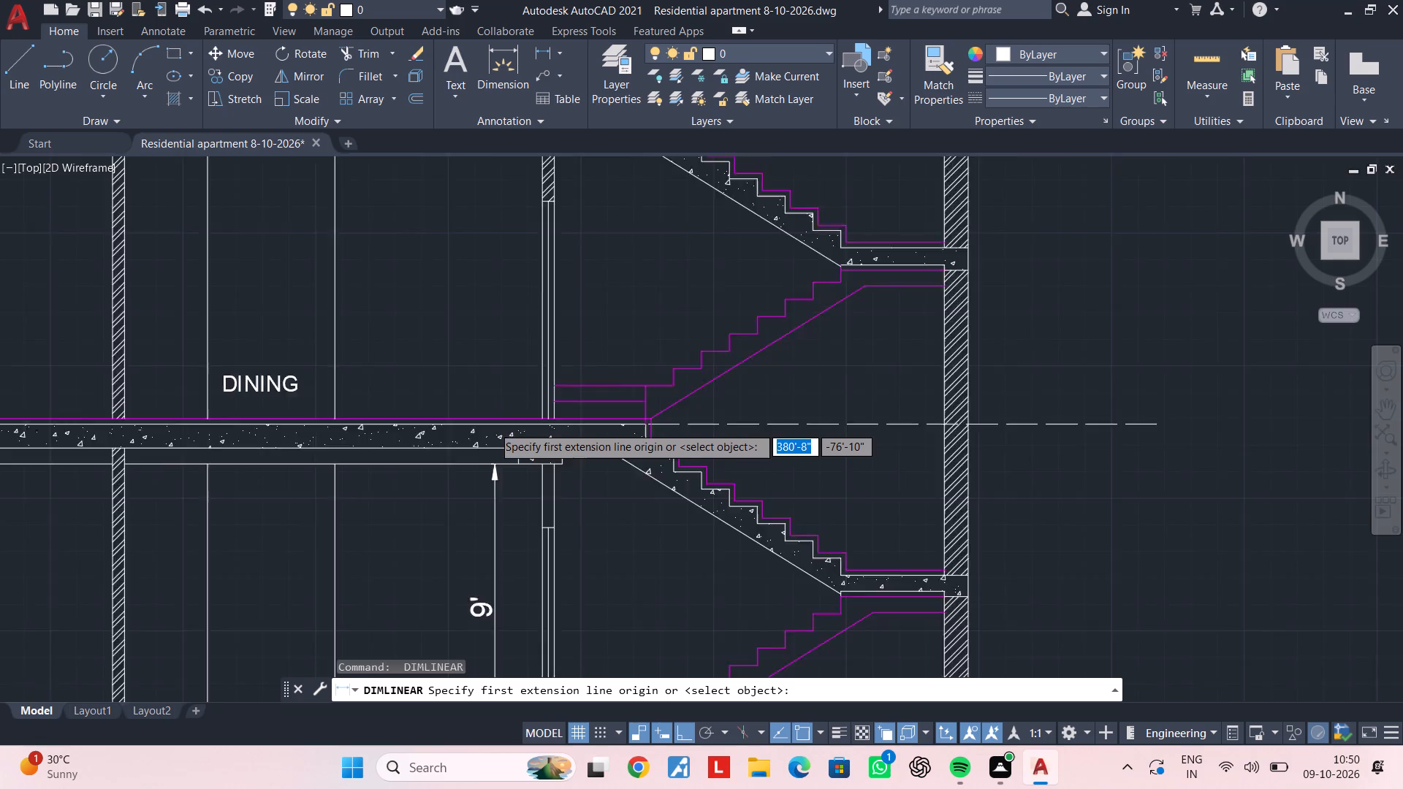
scroll(493, 426, "up", 1)
left_click(491, 421)
scroll(491, 373, "down", 3)
middle_click_drag(505, 269, 490, 436)
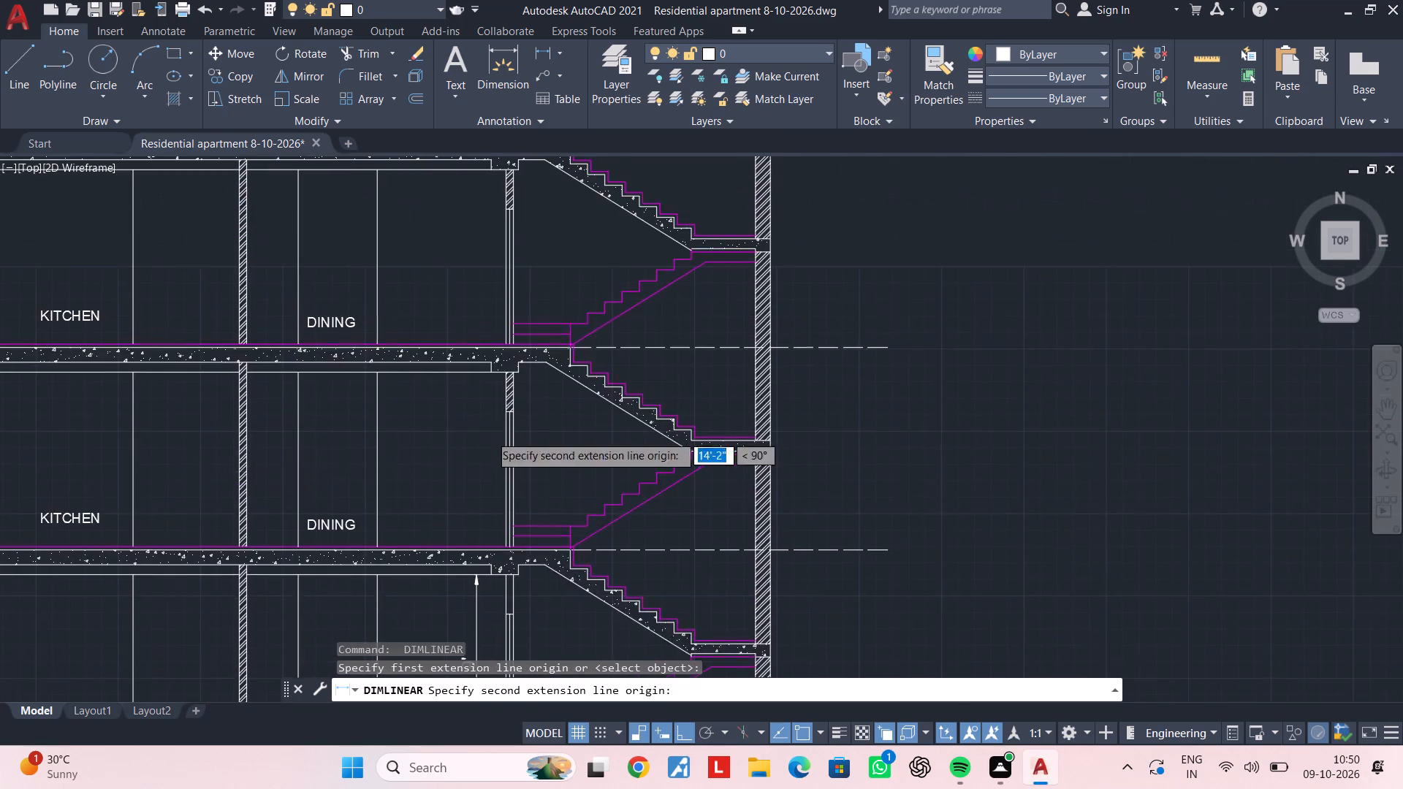
middle_click_drag(490, 436, 490, 436)
scroll(477, 368, "up", 2)
left_click(472, 380)
left_click(471, 399)
Dimension the height from slab top to beam underside in the topmost DINING, near the staircase wall.
scroll(471, 399, "down", 3)
middle_click_drag(471, 398, 489, 441)
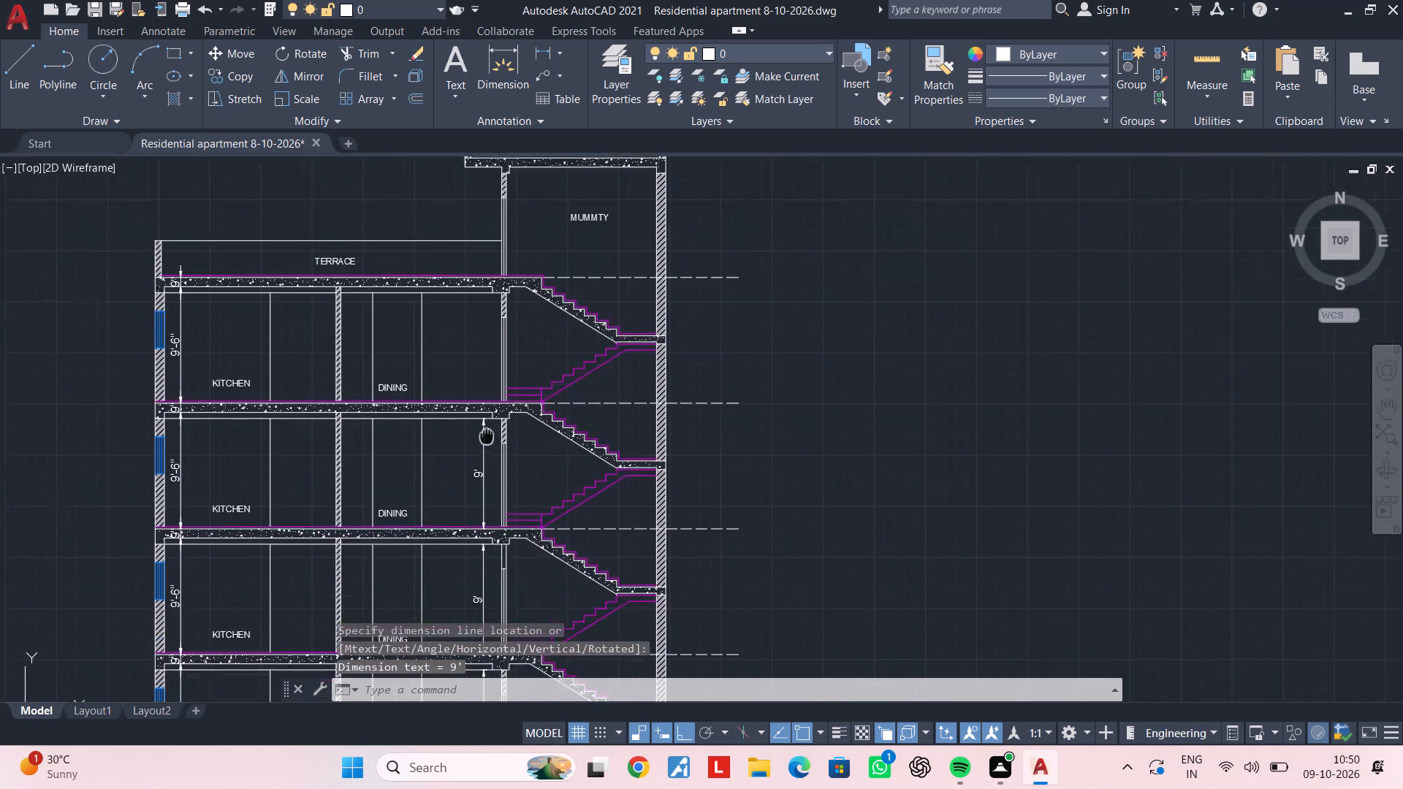
middle_click_drag(489, 441, 503, 517)
key("space")
scroll(498, 479, "up", 3)
left_click(509, 531)
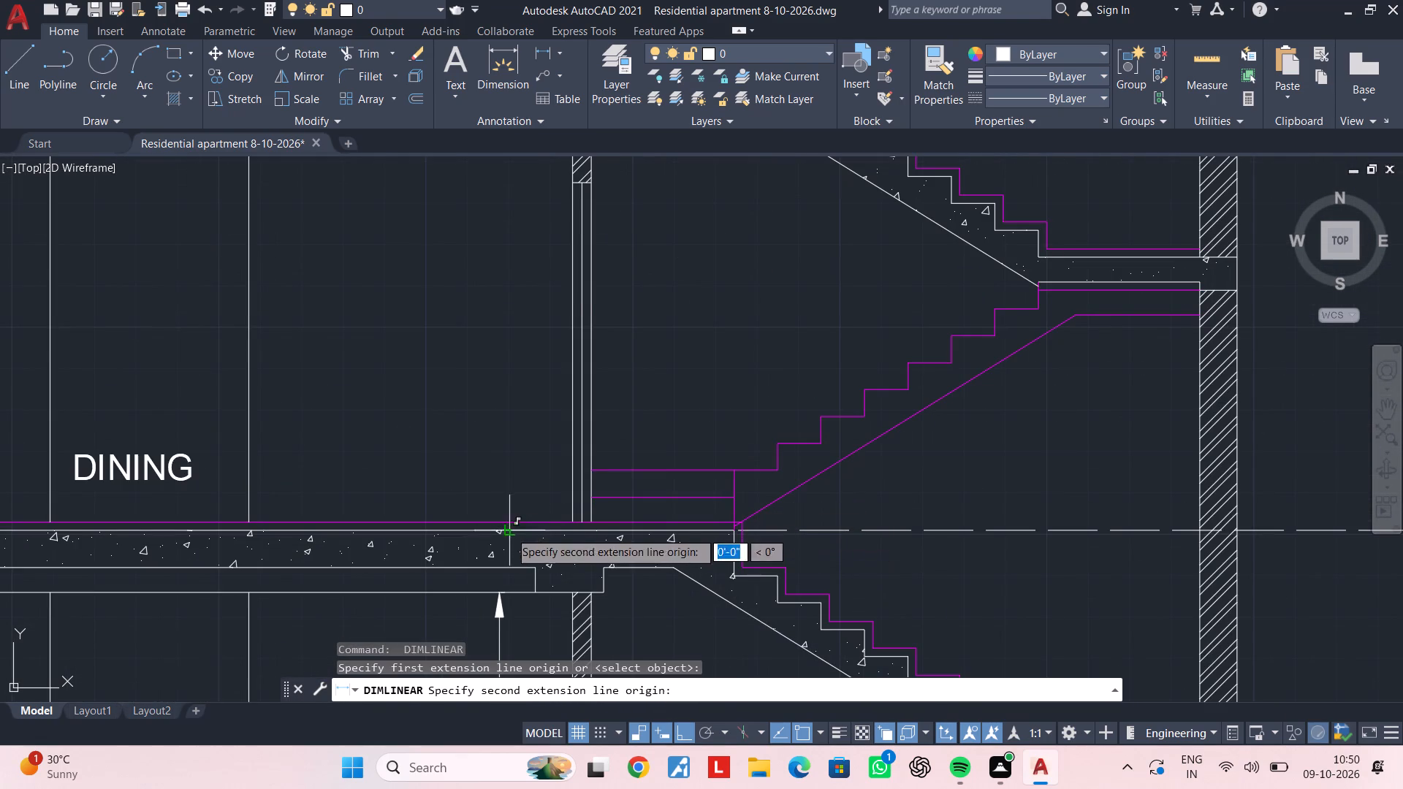
middle_click_drag(496, 268, 501, 421)
left_click(509, 234)
left_click(497, 262)
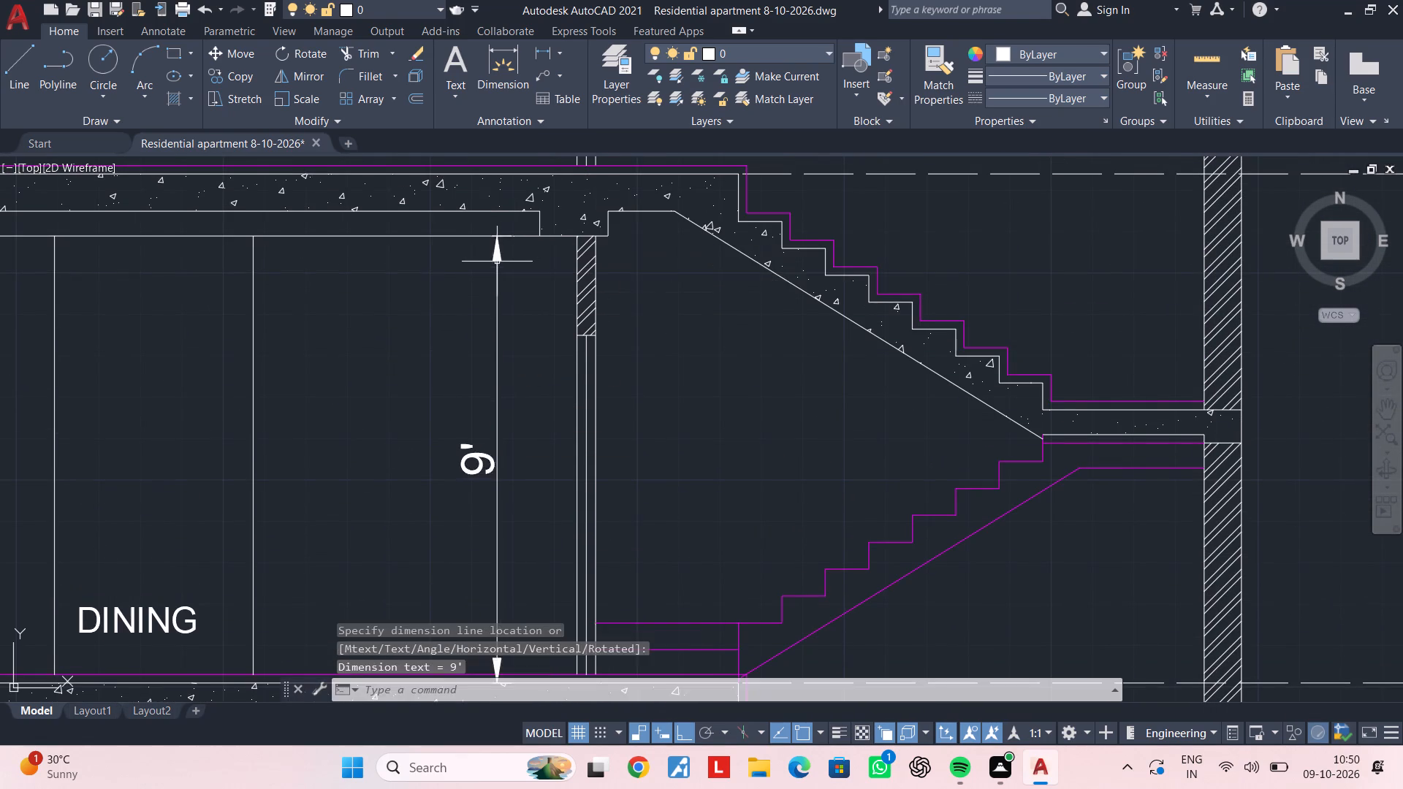
Dimension the mummty's clear height from the terrace slab top to the mummty slab underside, beside its terrace-side wall.
scroll(500, 300, "down", 3)
middle_click_drag(503, 308, 519, 408)
middle_click_drag(523, 384, 566, 354)
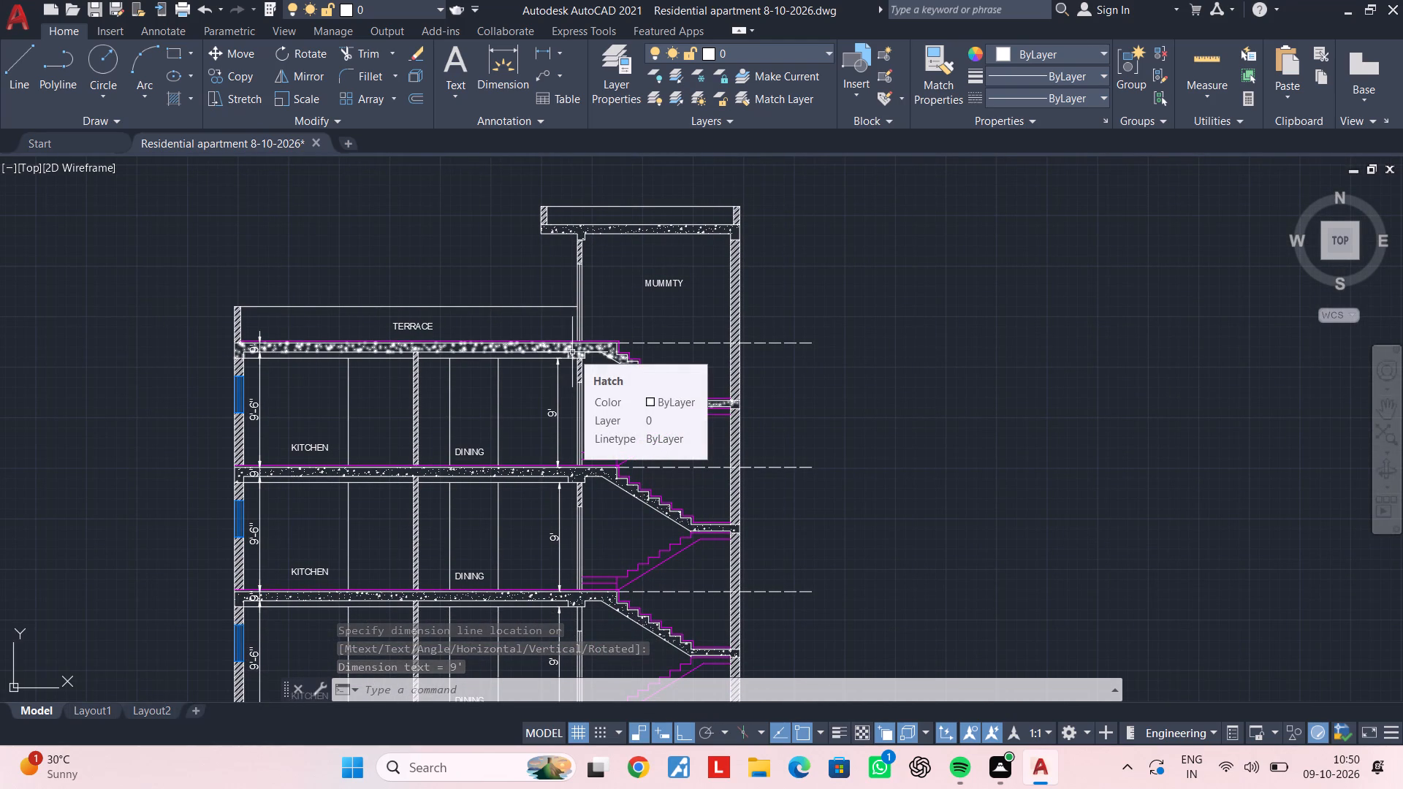
middle_click_drag(566, 313, 552, 488)
key("space")
scroll(549, 504, "up", 3)
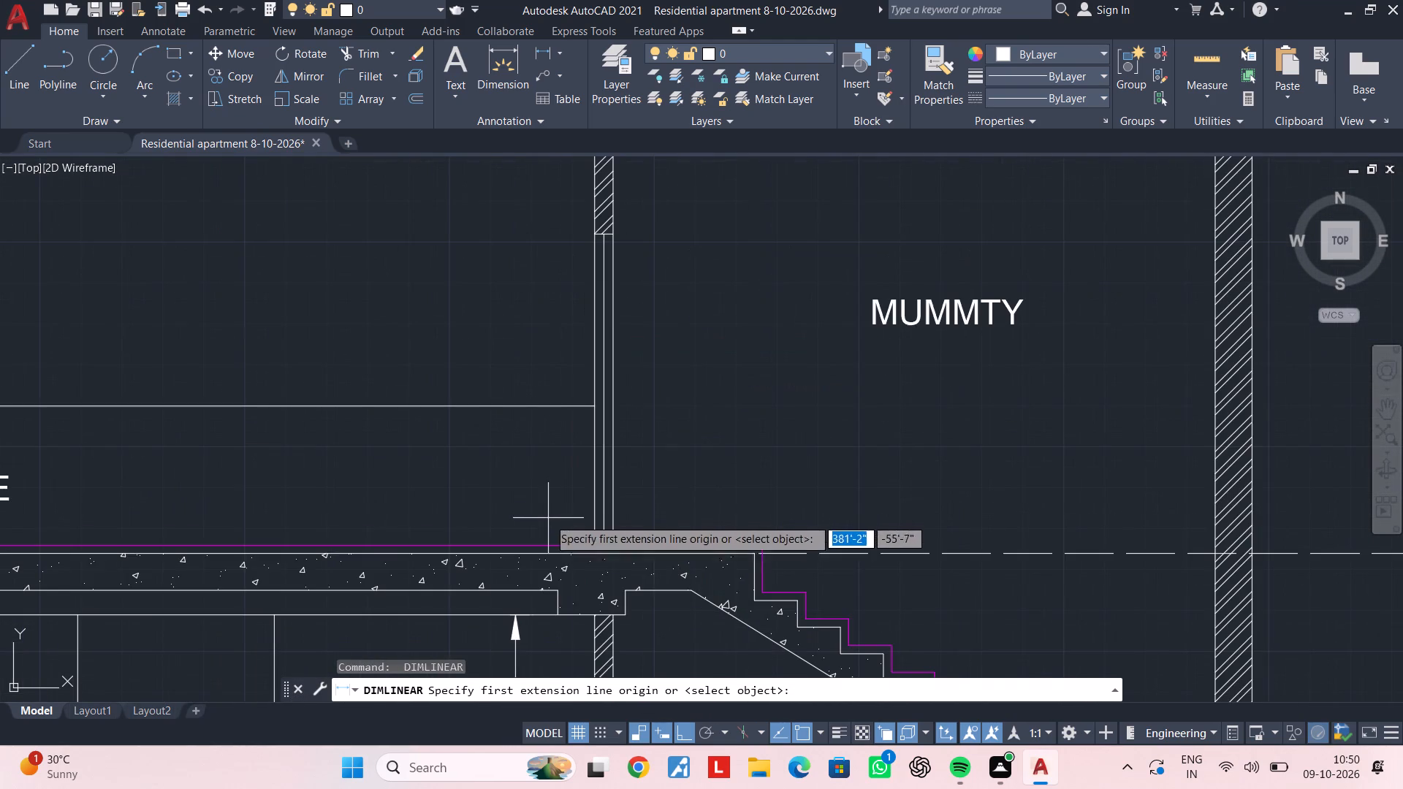
left_click(528, 556)
middle_click_drag(491, 259, 486, 432)
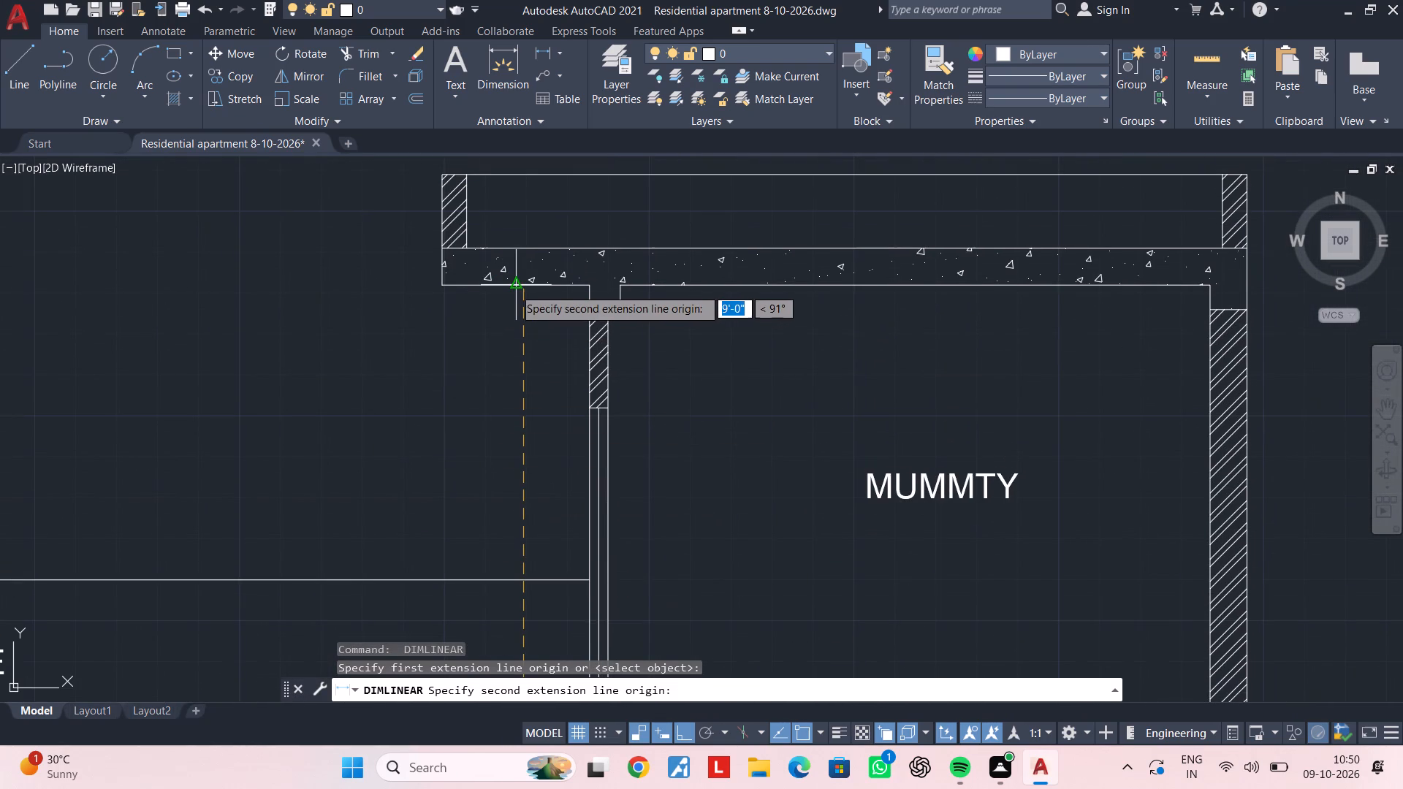
left_click(525, 288)
left_click(525, 311)
Dimension the height of the parapet above the mummty roof slab, just outside its terrace-side end.
scroll(531, 319, "down", 3)
middle_click_drag(537, 323, 545, 410)
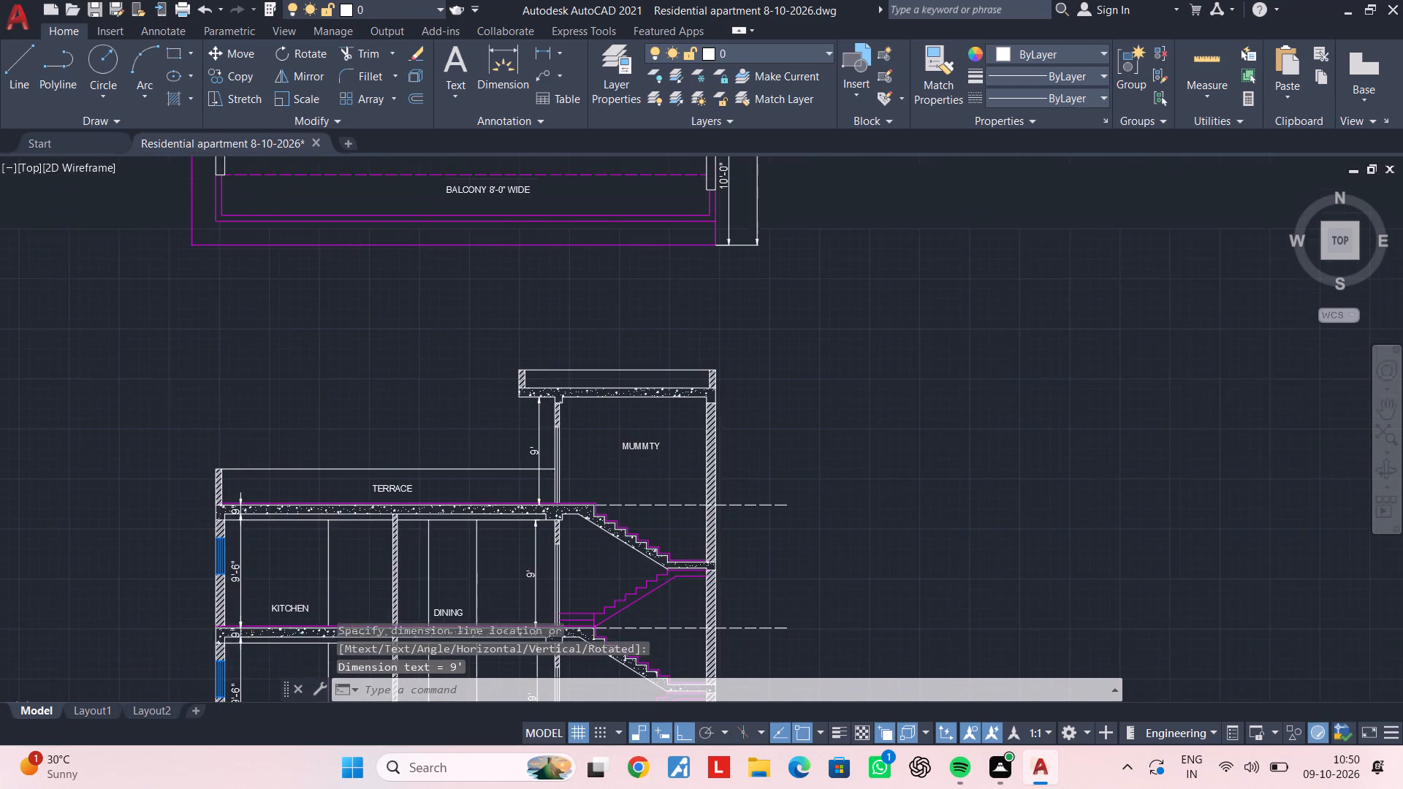
scroll(507, 370, "up", 3)
middle_click_drag(480, 373, 517, 373)
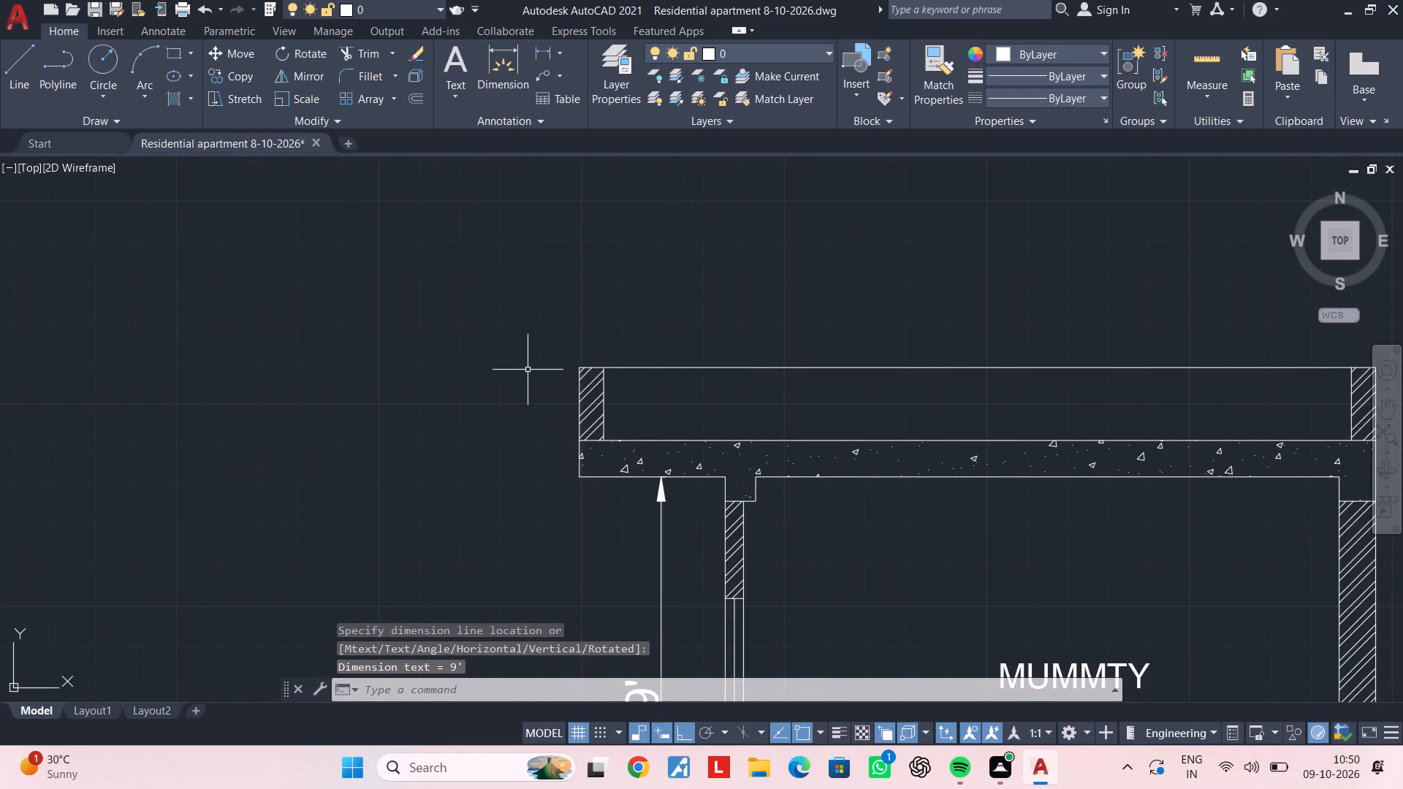
key("space")
scroll(569, 365, "up", 3)
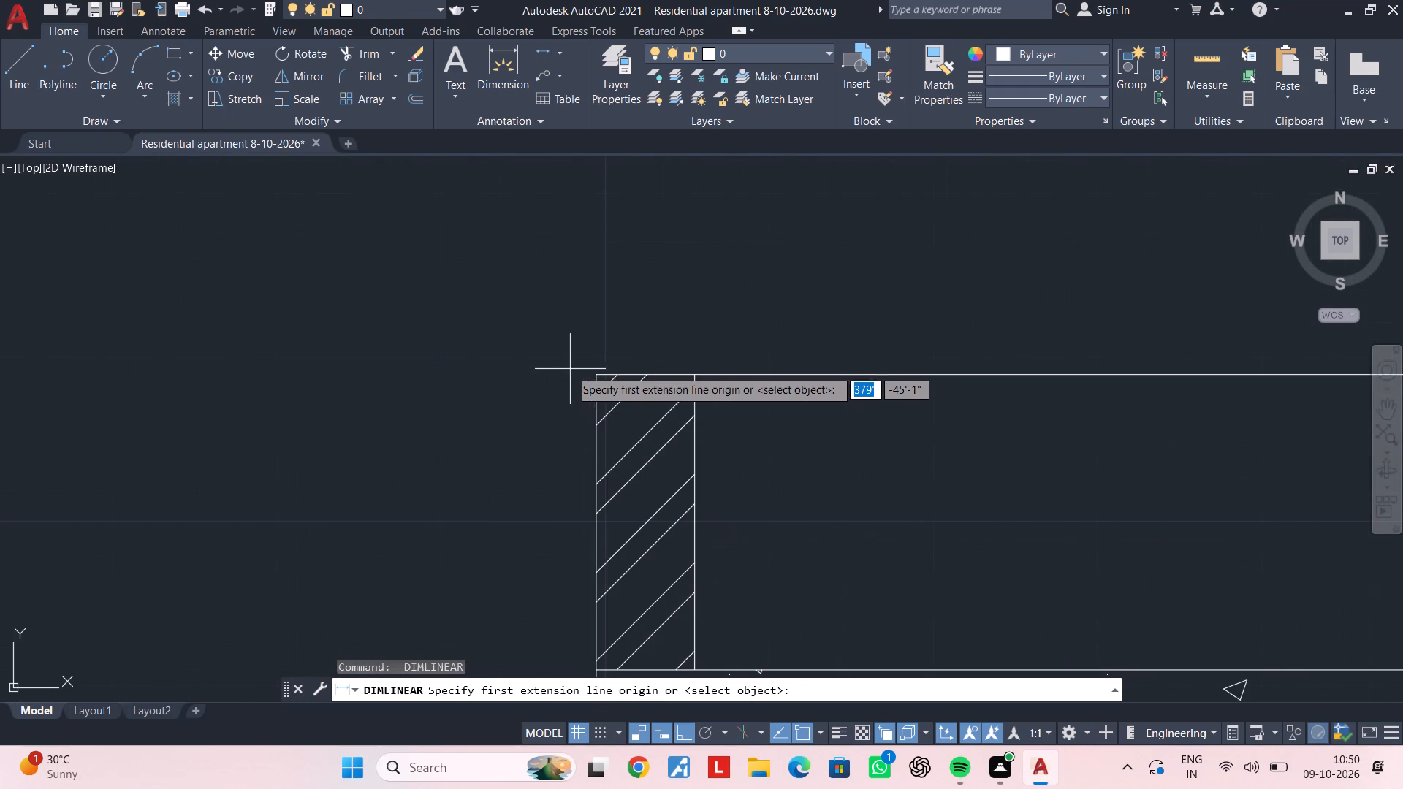
left_click(593, 373)
middle_click_drag(593, 455, 593, 278)
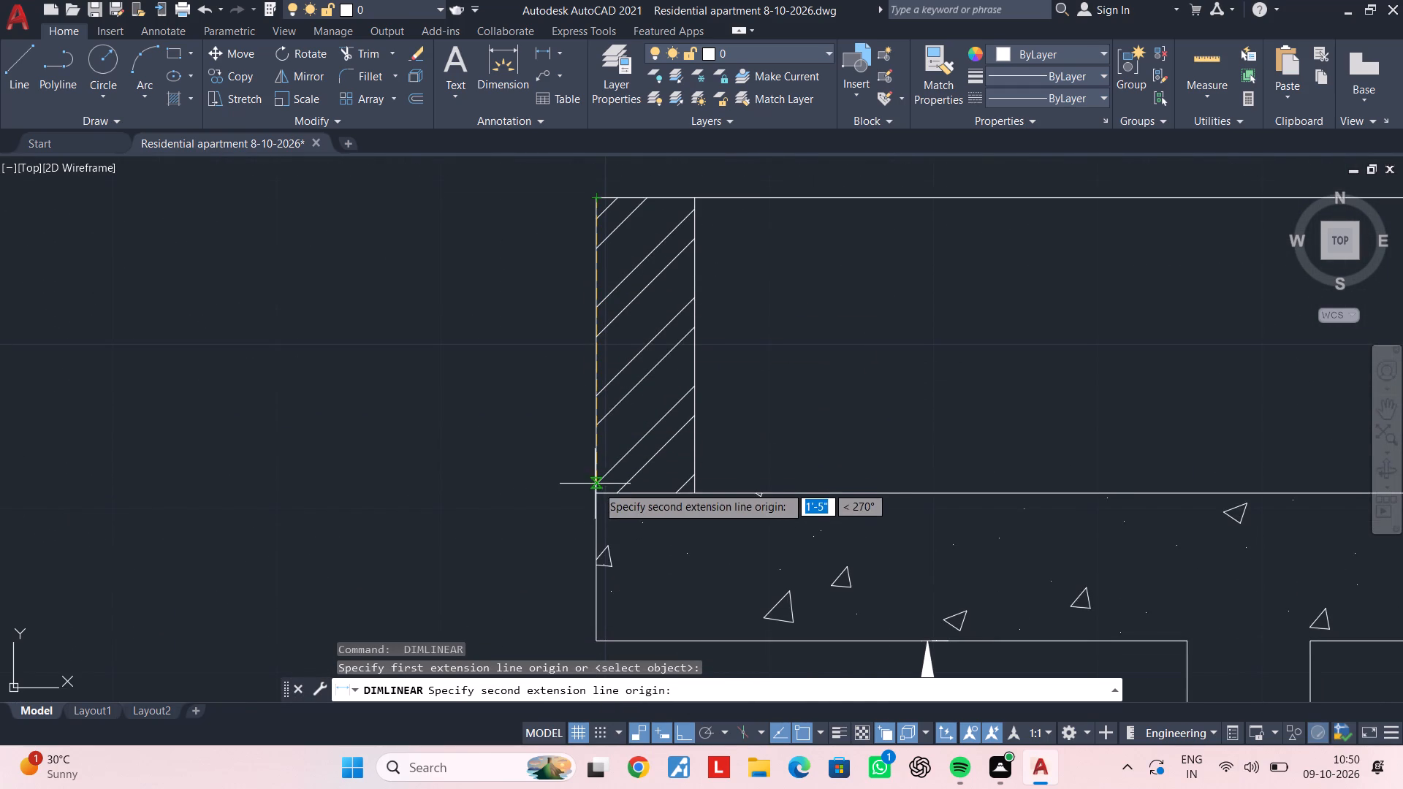
left_click(598, 487)
left_click(525, 484)
scroll(540, 478, "down", 3)
middle_click_drag(541, 476, 548, 445)
key("Escape")
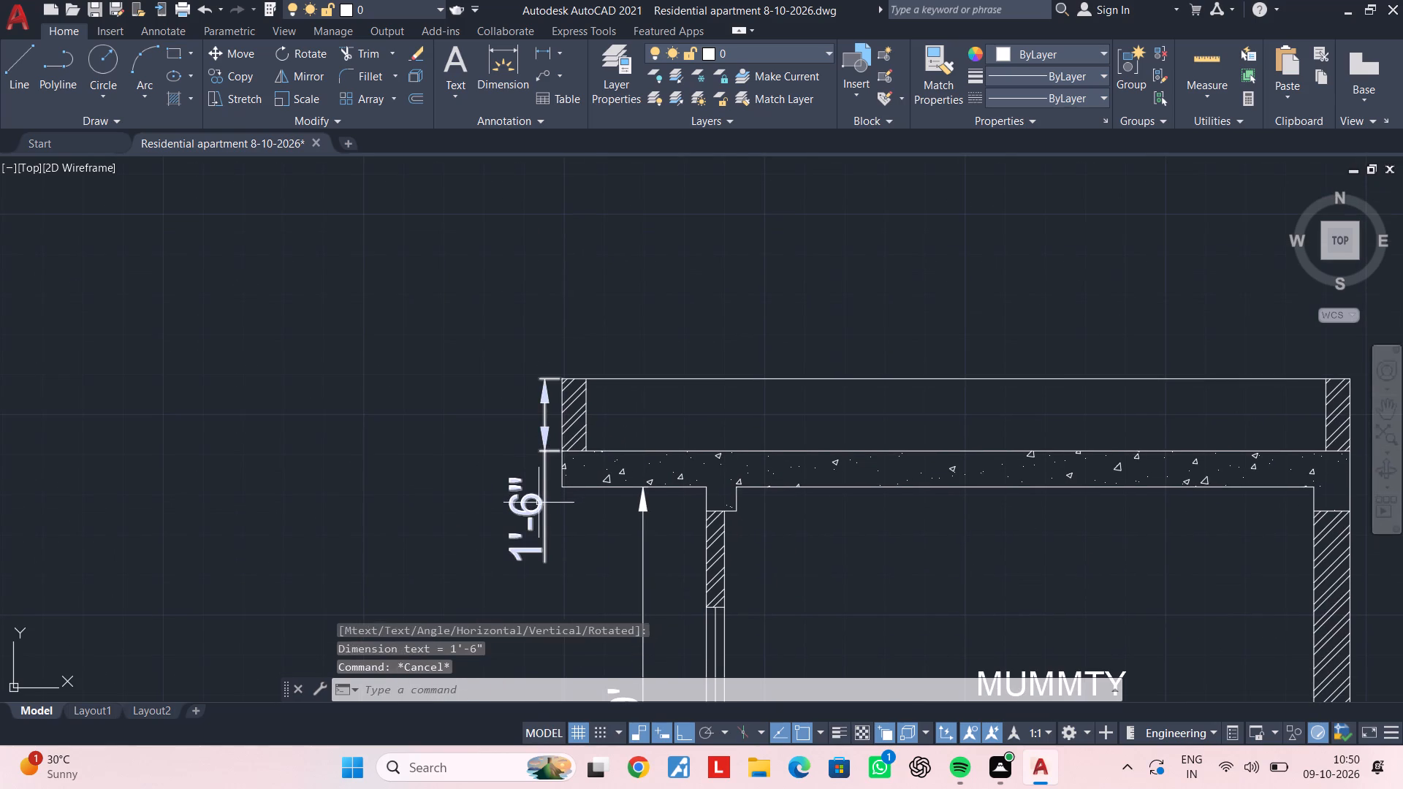
Move the mummty parapet's dimension text up beside its own dimension span.
left_click(536, 503)
left_click(527, 521)
scroll(535, 442, "up", 2)
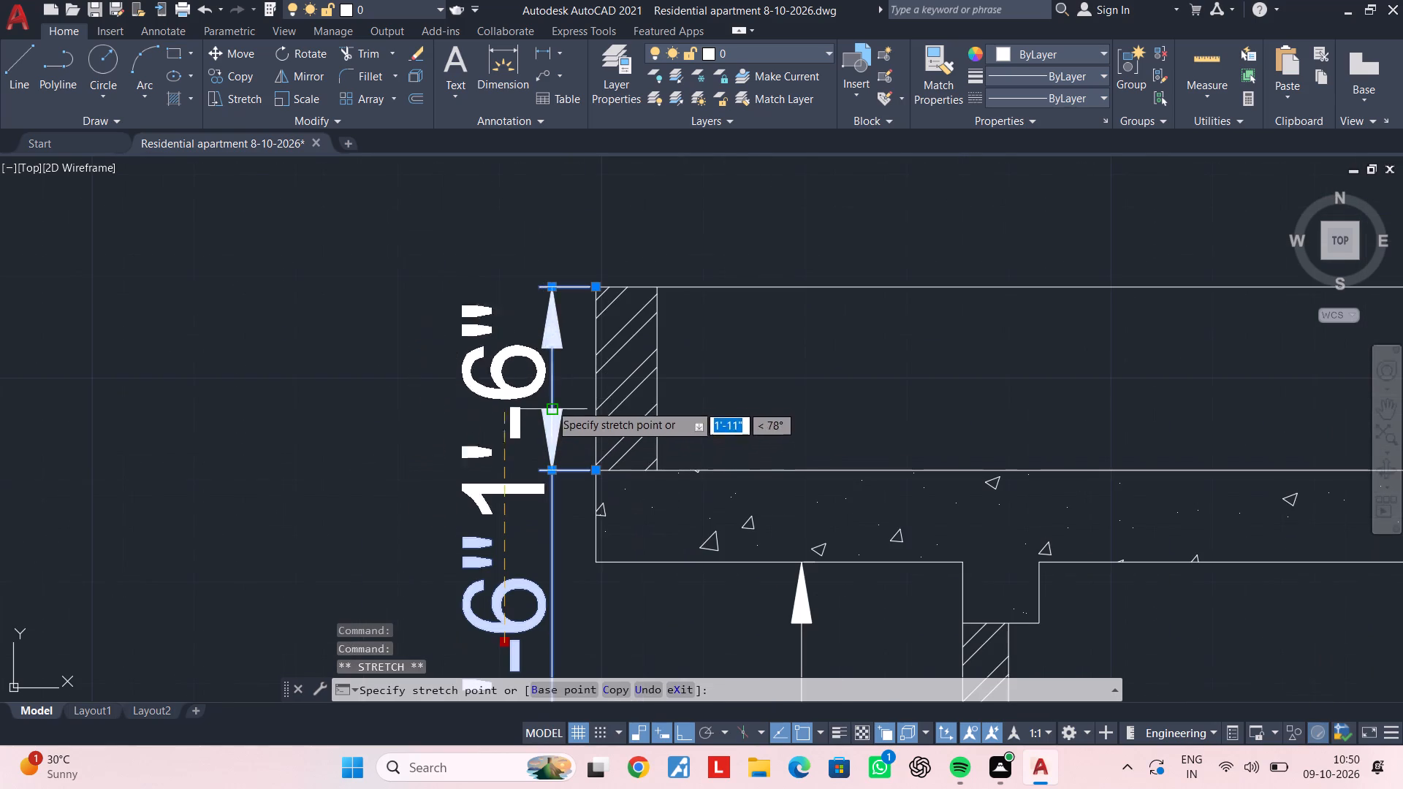
left_click(554, 381)
Dimension the mummty roof slab's thickness at its overhanging end, in line with the parapet dimension above.
scroll(554, 412, "down", 2)
middle_click_drag(554, 412, 552, 398)
key("space")
scroll(550, 436, "up", 2)
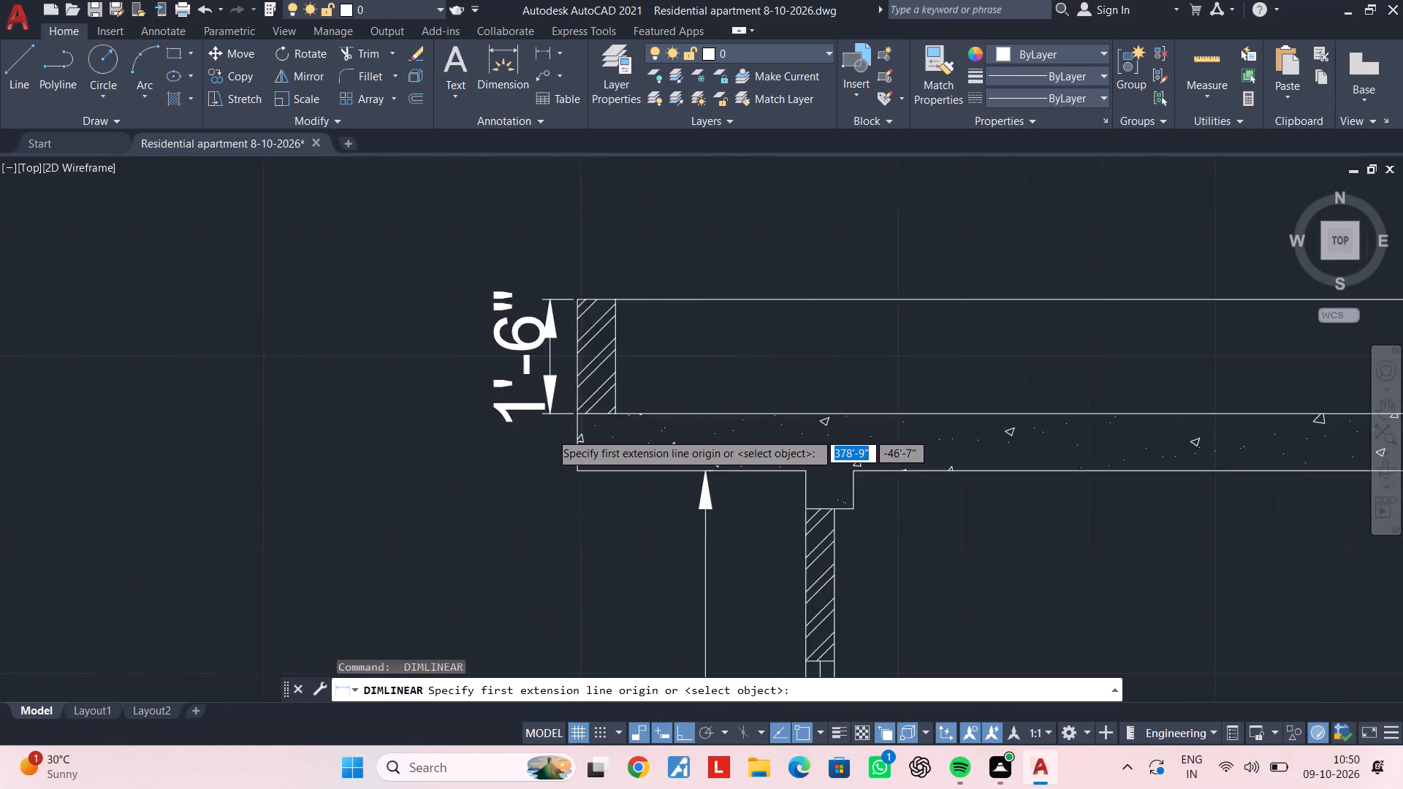
scroll(550, 432, "up", 1)
left_click(608, 386)
left_click(612, 533)
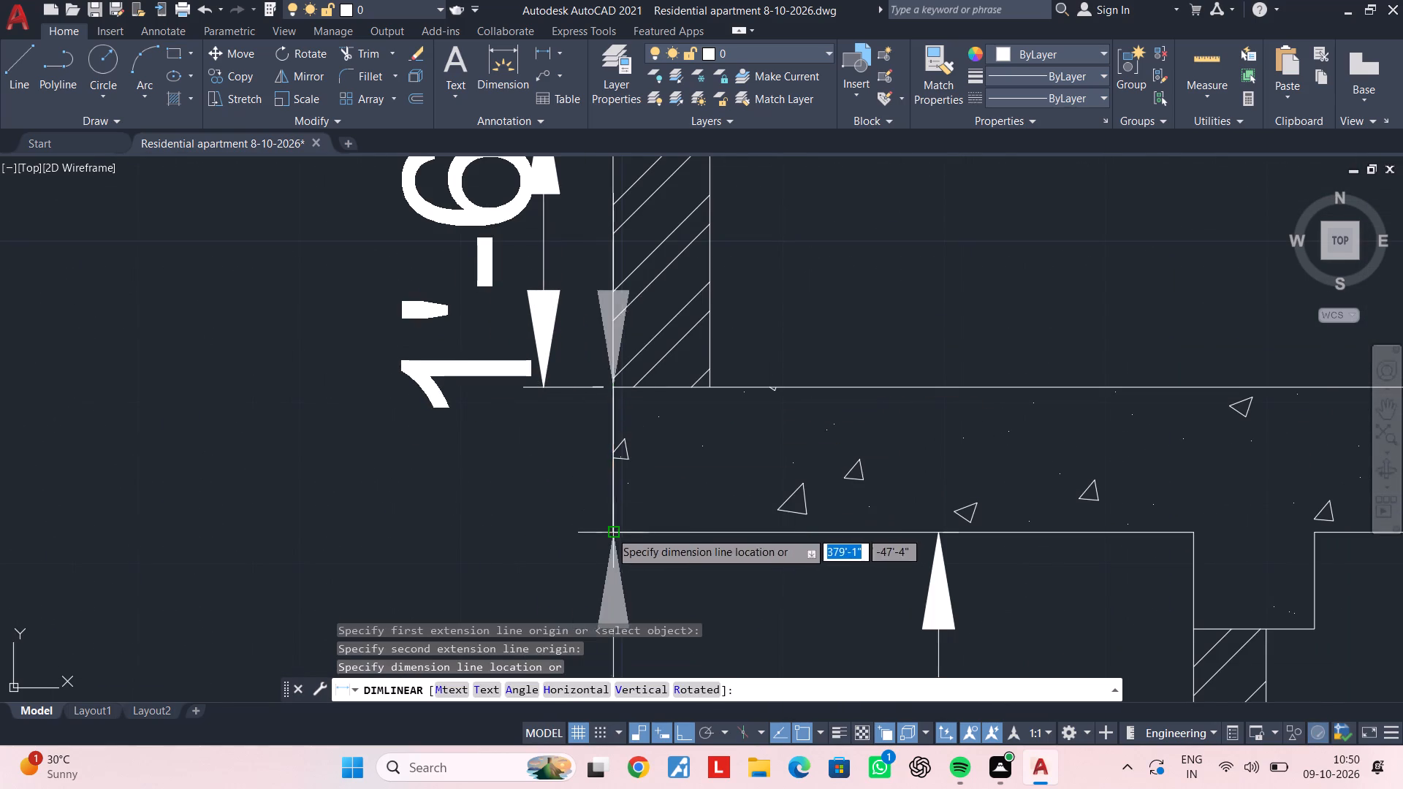
left_click(546, 388)
scroll(555, 462, "down", 2)
middle_click_drag(555, 462, 552, 423)
key("Escape")
key("Escape")
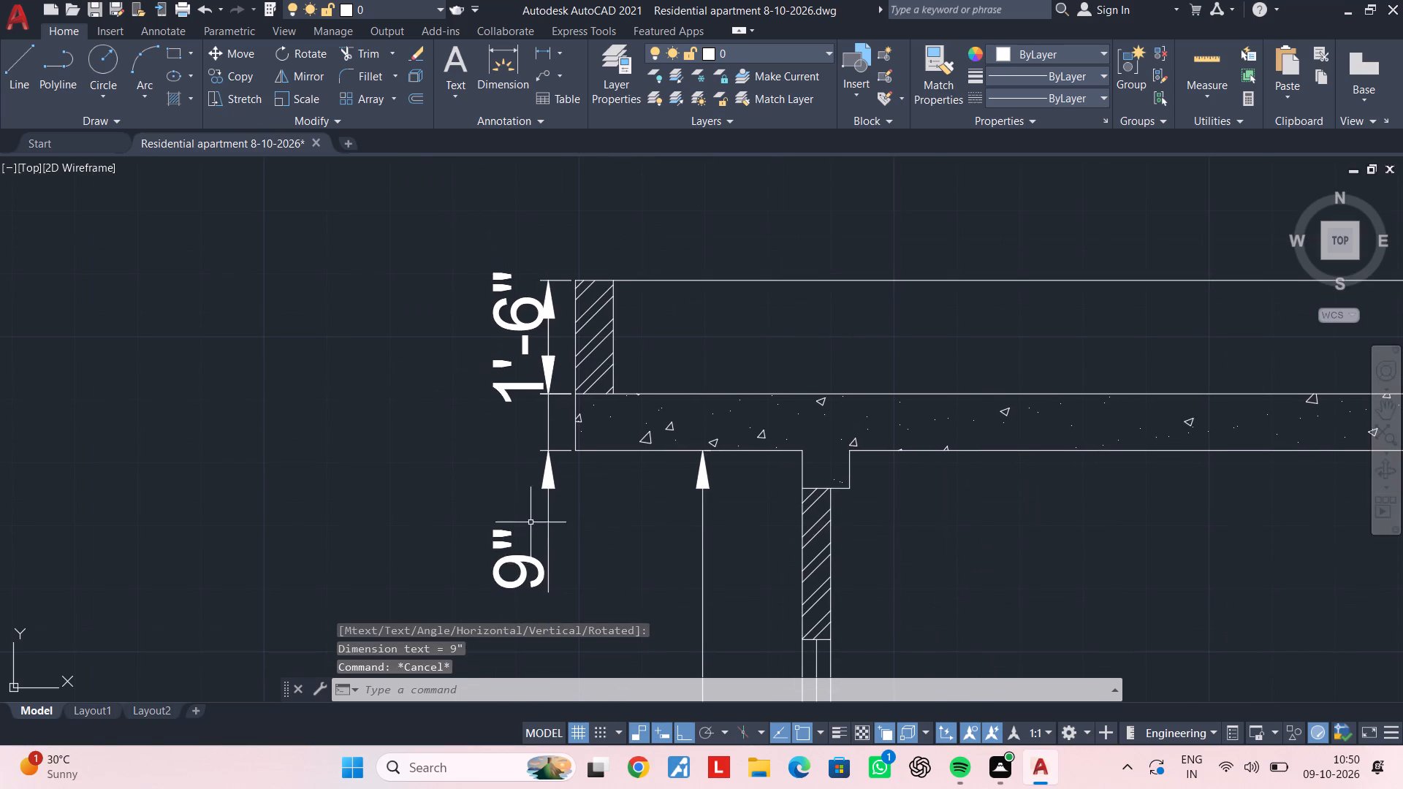
Move the mummty slab thickness dimension text up beside the slab, keeping the dimension line aligned with the parapet dimension.
left_click(526, 567)
left_click(517, 560)
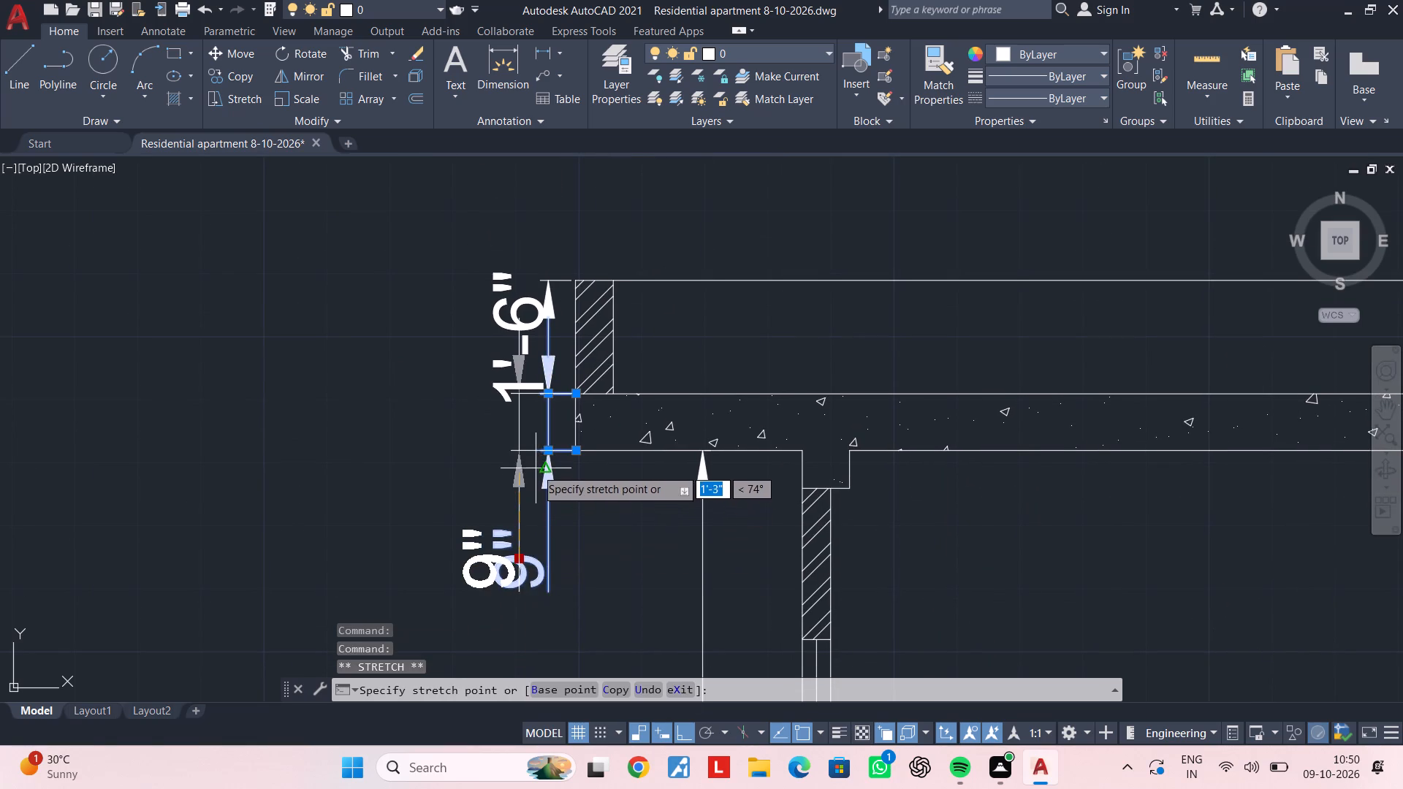
left_click(535, 467)
key("Escape")
key("Escape")
left_click(520, 567)
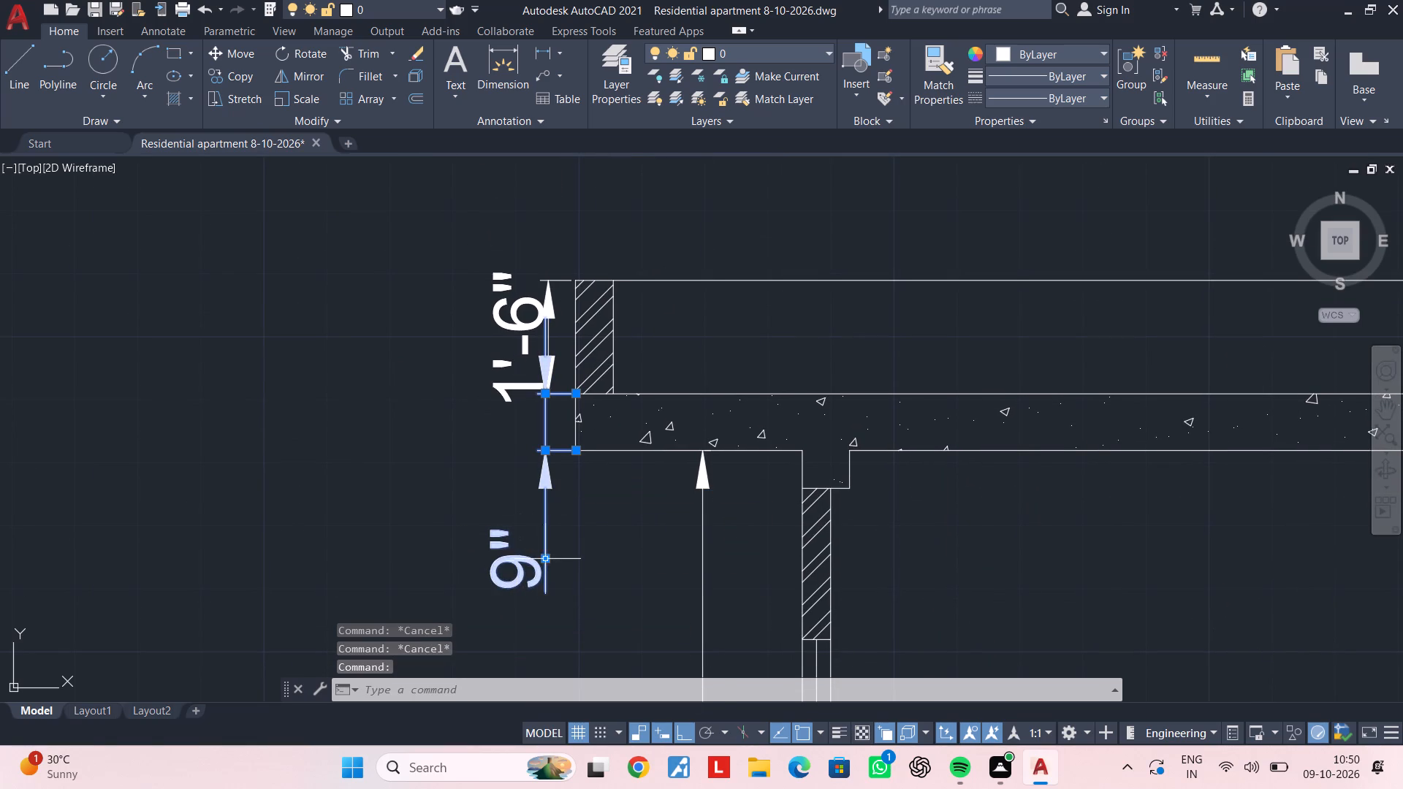
left_click(548, 561)
left_click(550, 425)
key("Escape")
Dimension the terrace parapet's height from slab top to parapet top, just inside the outer parapet wall.
scroll(572, 506, "down", 2)
middle_click_drag(574, 506, 386, 469)
key("Escape")
middle_click_drag(719, 494, 558, 457)
key("Escape")
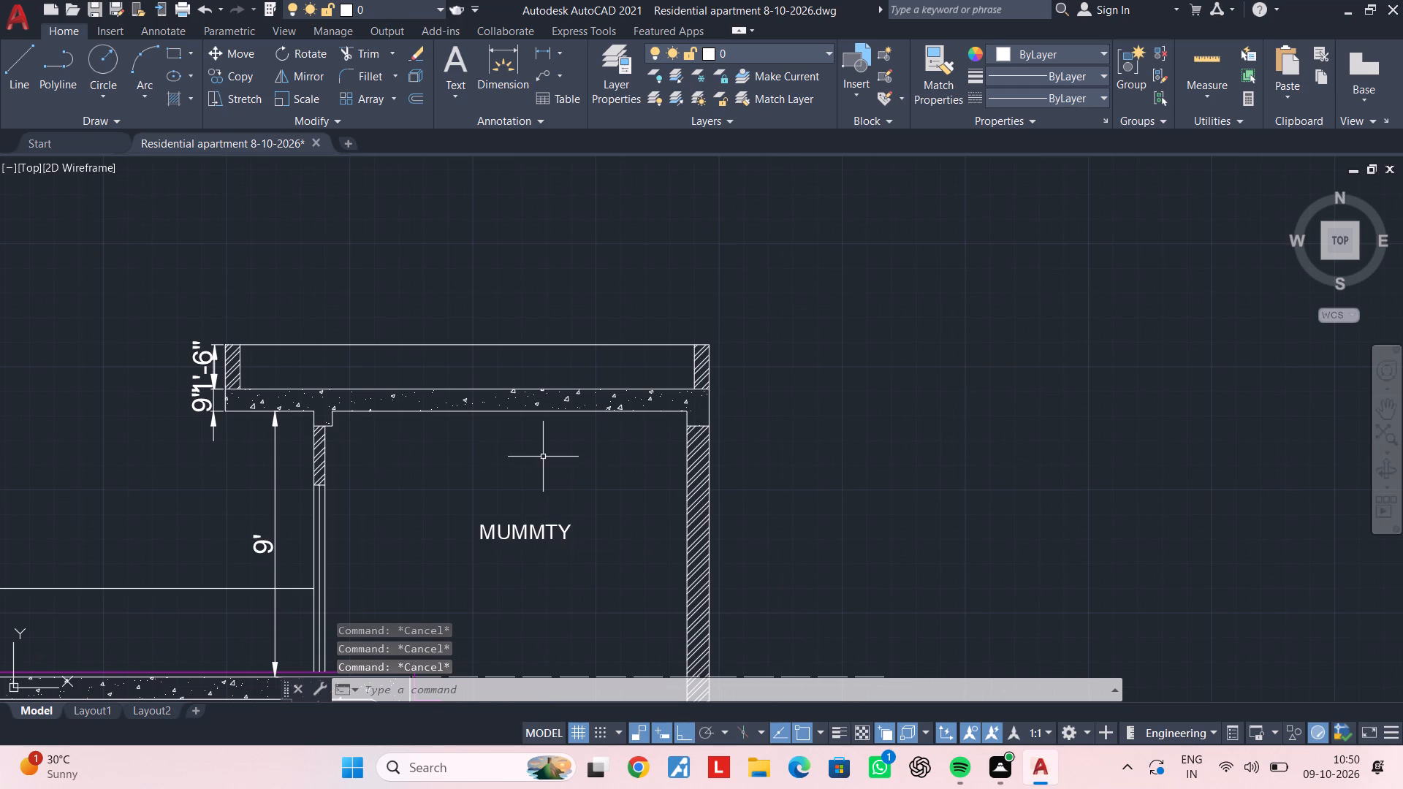
key("Escape")
middle_click_drag(517, 463, 666, 346)
middle_click_drag(412, 398, 650, 367)
middle_click_drag(391, 374, 763, 343)
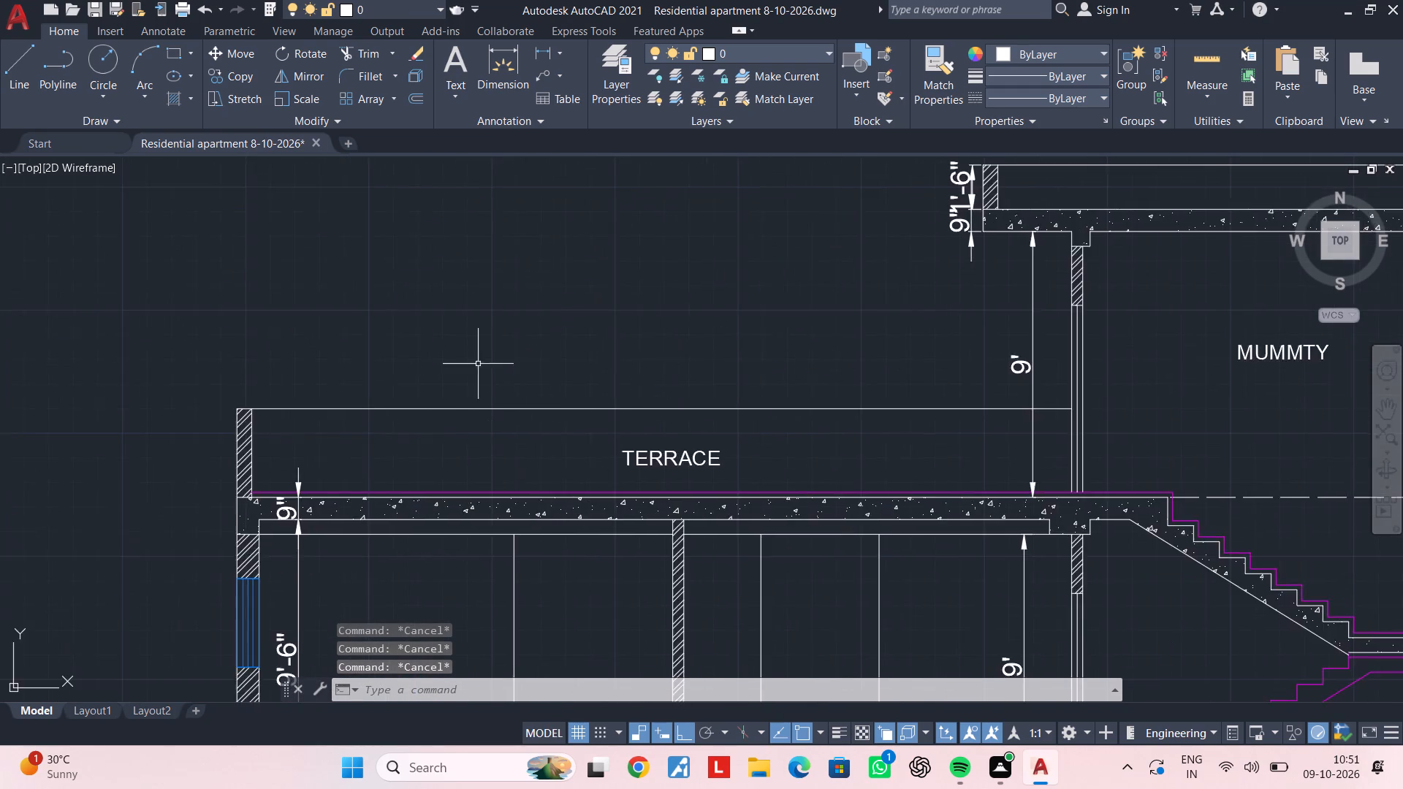
middle_click_drag(485, 362, 622, 349)
key("Escape")
key("Escape")
key("space")
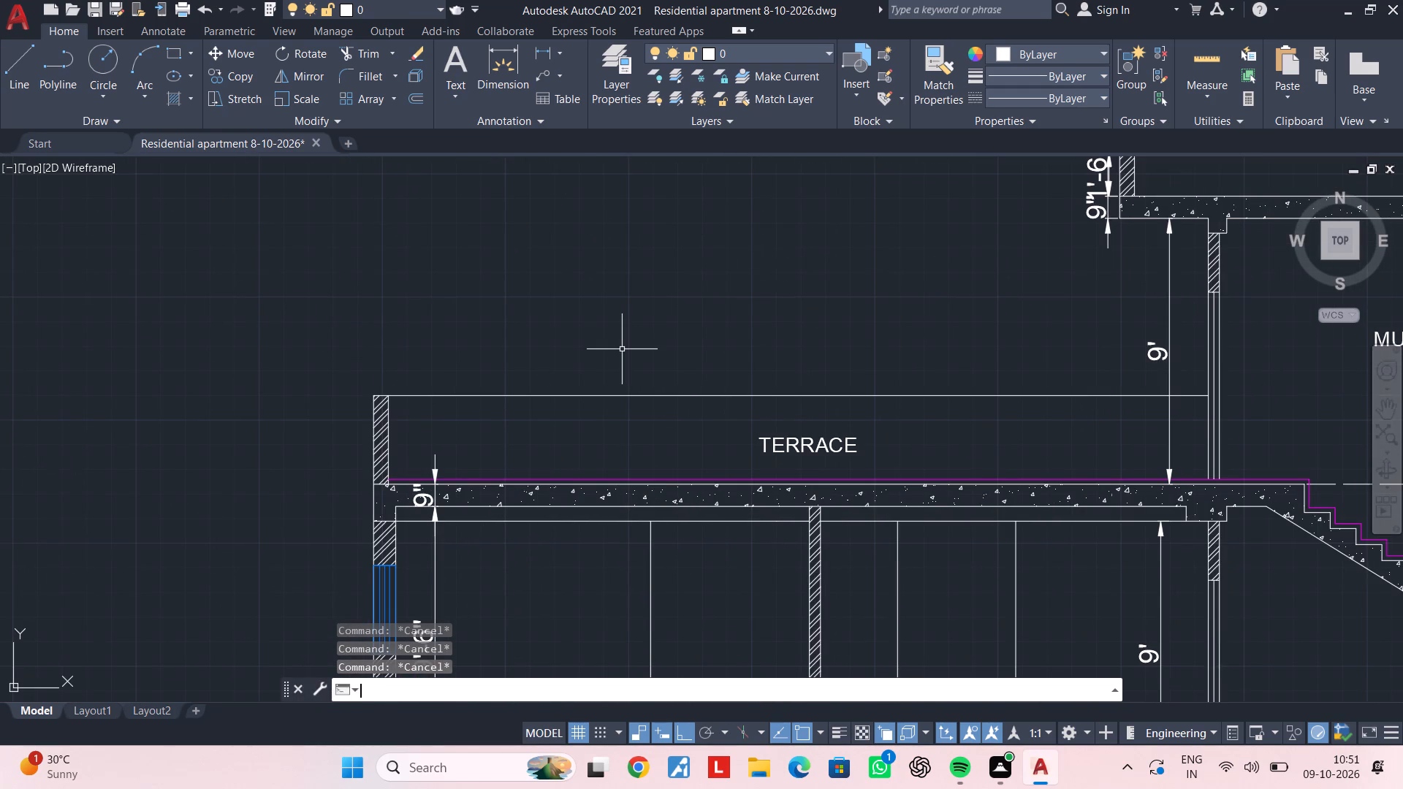
scroll(412, 474, "up", 4)
left_click(286, 498)
scroll(327, 298, "down", 3)
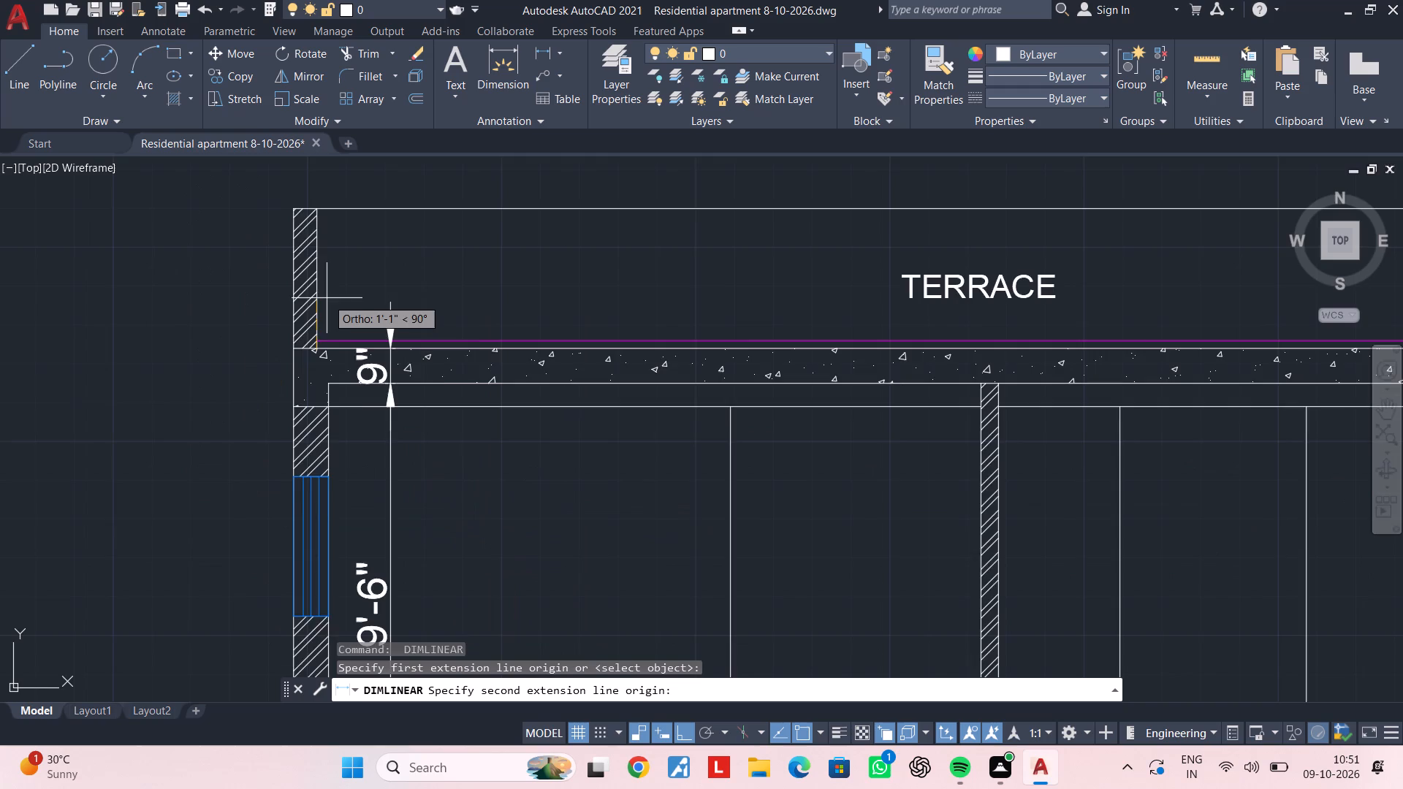
middle_click_drag(327, 295, 331, 428)
scroll(318, 362, "up", 2)
left_click(322, 309)
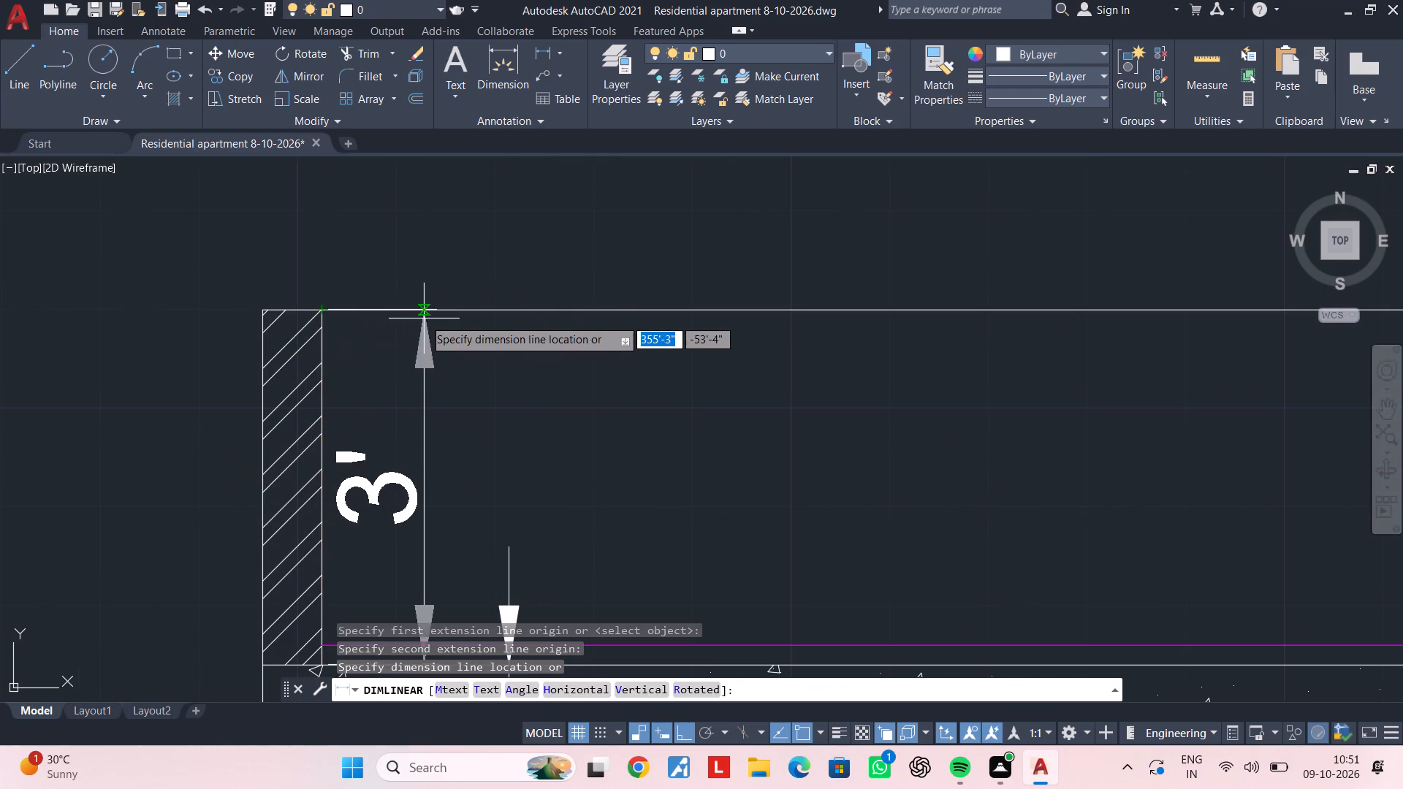
left_click(433, 319)
scroll(476, 360, "down", 2)
middle_click_drag(477, 361, 446, 283)
key("Escape")
key("Escape")
key("Escape")
key("Escape")
key("Escape")
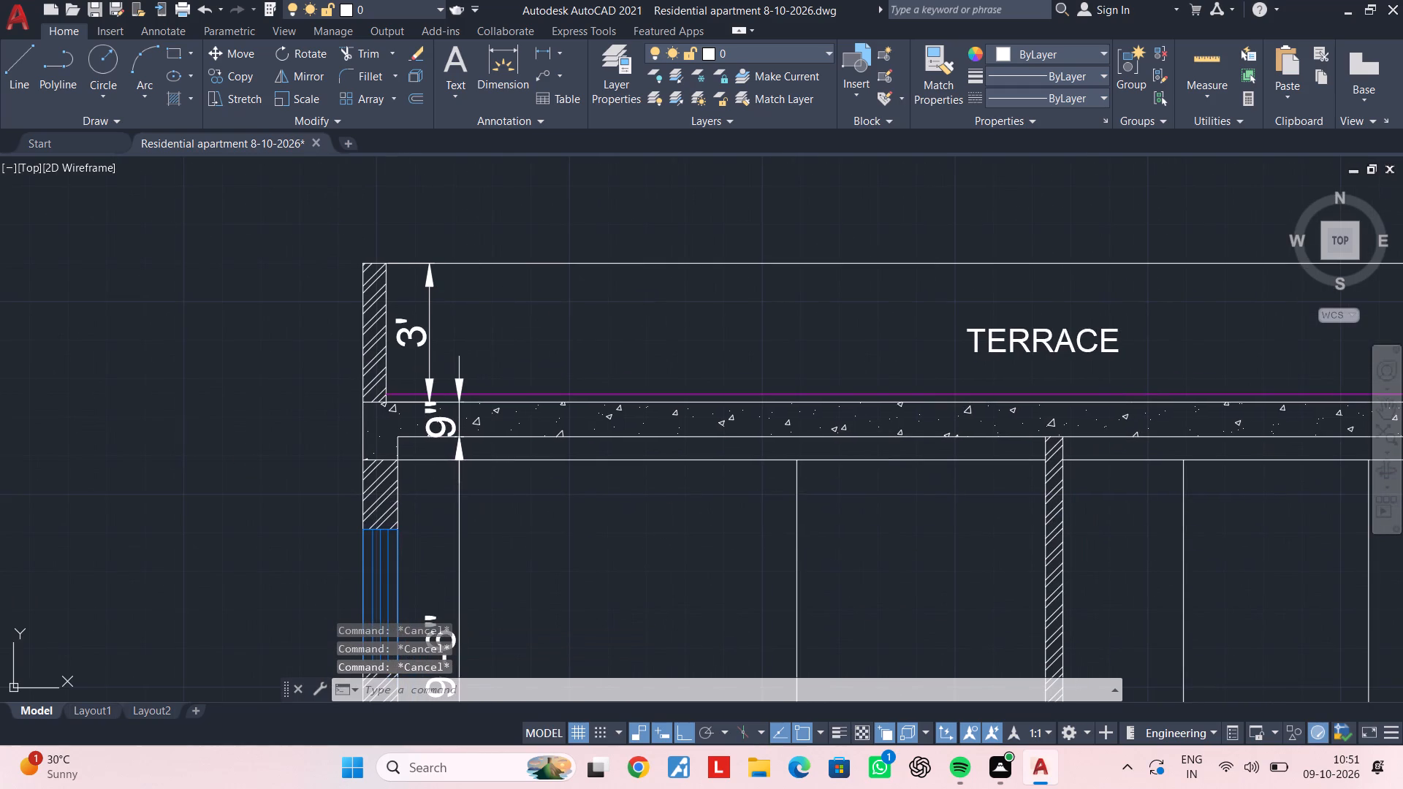
Save the drawing.
middle_click_drag(493, 329, 479, 271)
key("Escape")
key("Escape")
key("Escape")
key("Escape")
key("Escape")
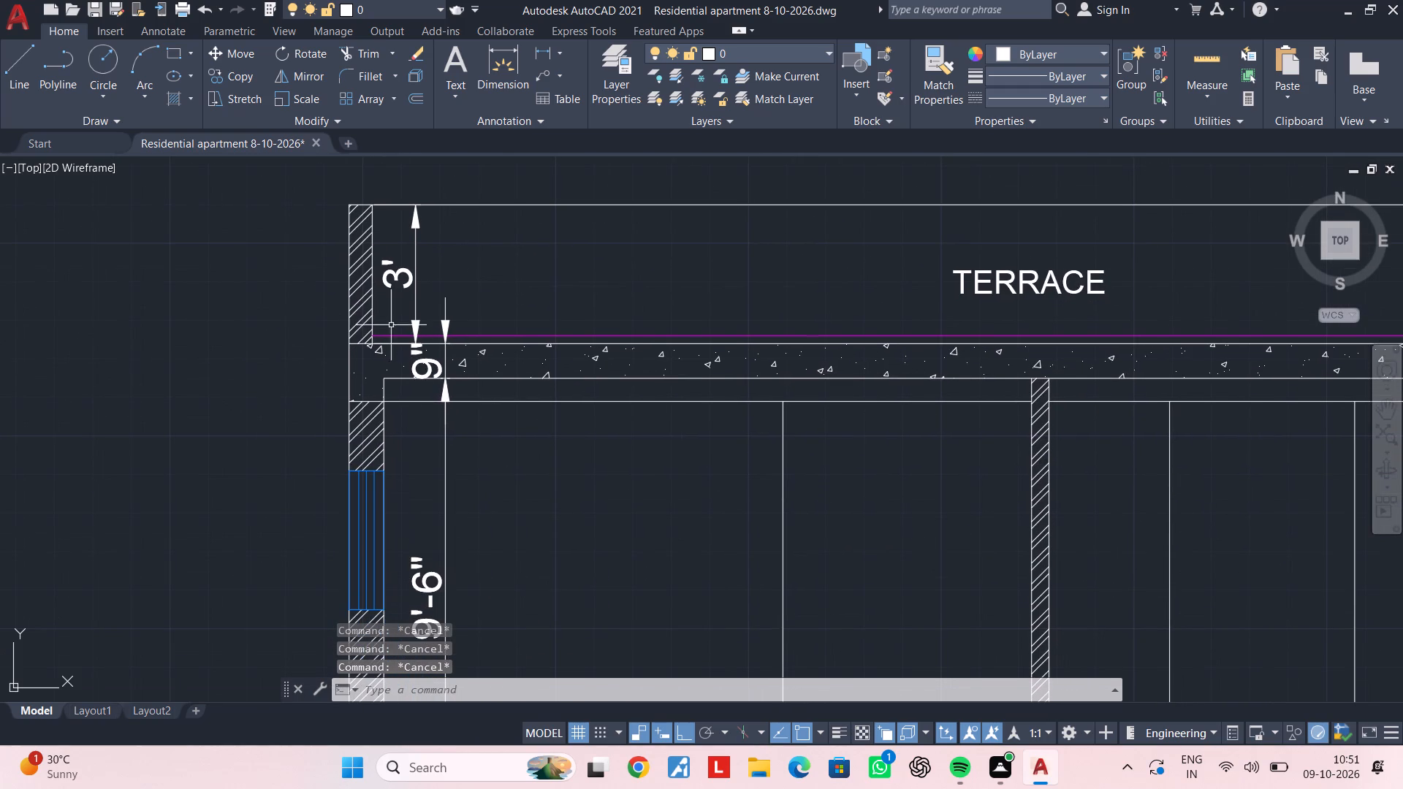
middle_click_drag(368, 324, 447, 271)
scroll(462, 281, "down", 3)
middle_click_drag(542, 311, 311, 294)
key("ctrl+s")
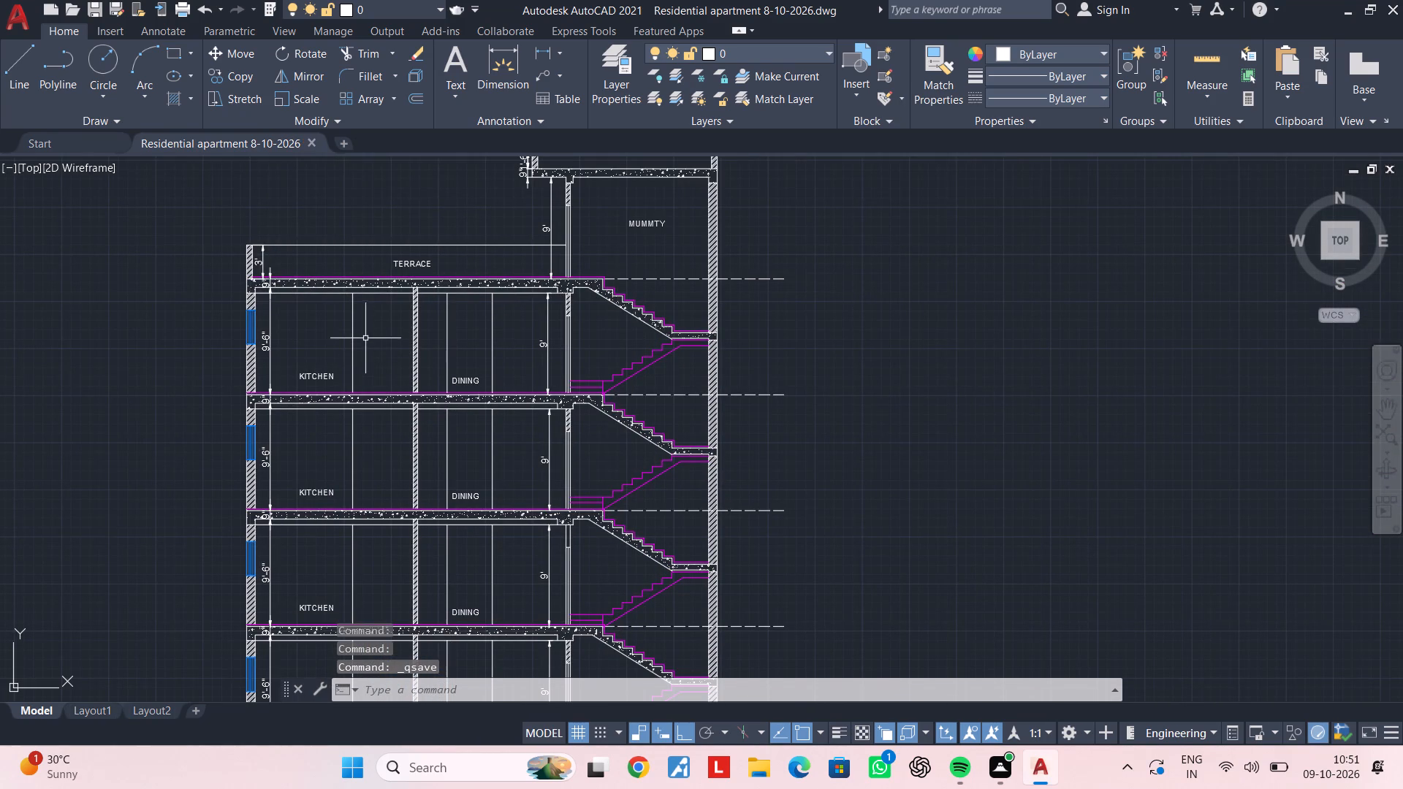
key("ctrl+s")
Examine the section's lower floors, staircase and parking level for dimensions still missing.
scroll(517, 352, "down", 2)
middle_click_drag(528, 353, 464, 320)
scroll(465, 379, "up", 1)
middle_click_drag(447, 384, 469, 324)
scroll(472, 380, "up", 3)
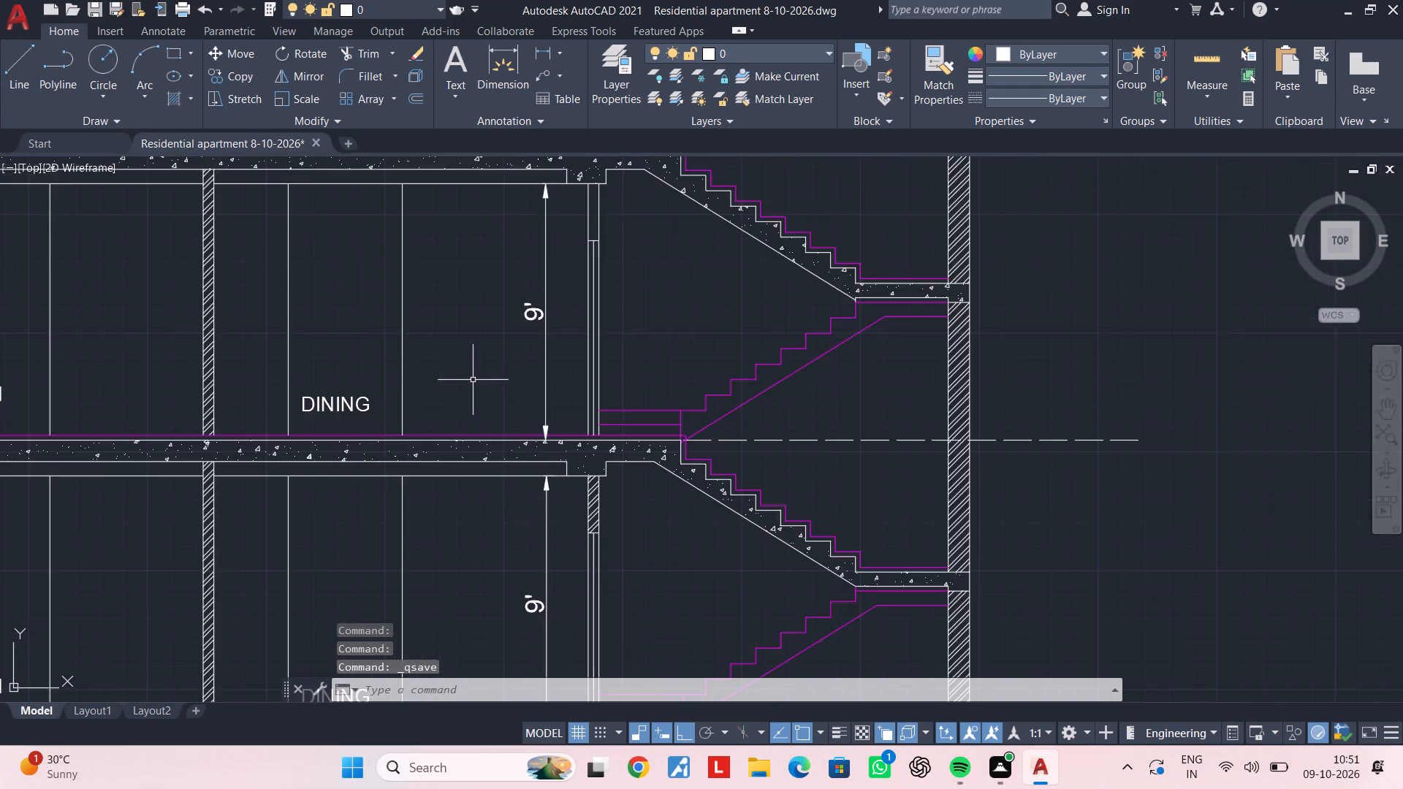
scroll(437, 374, "down", 3)
middle_click_drag(437, 374, 455, 324)
key("Escape")
key("Escape")
middle_click_drag(583, 316, 580, 301)
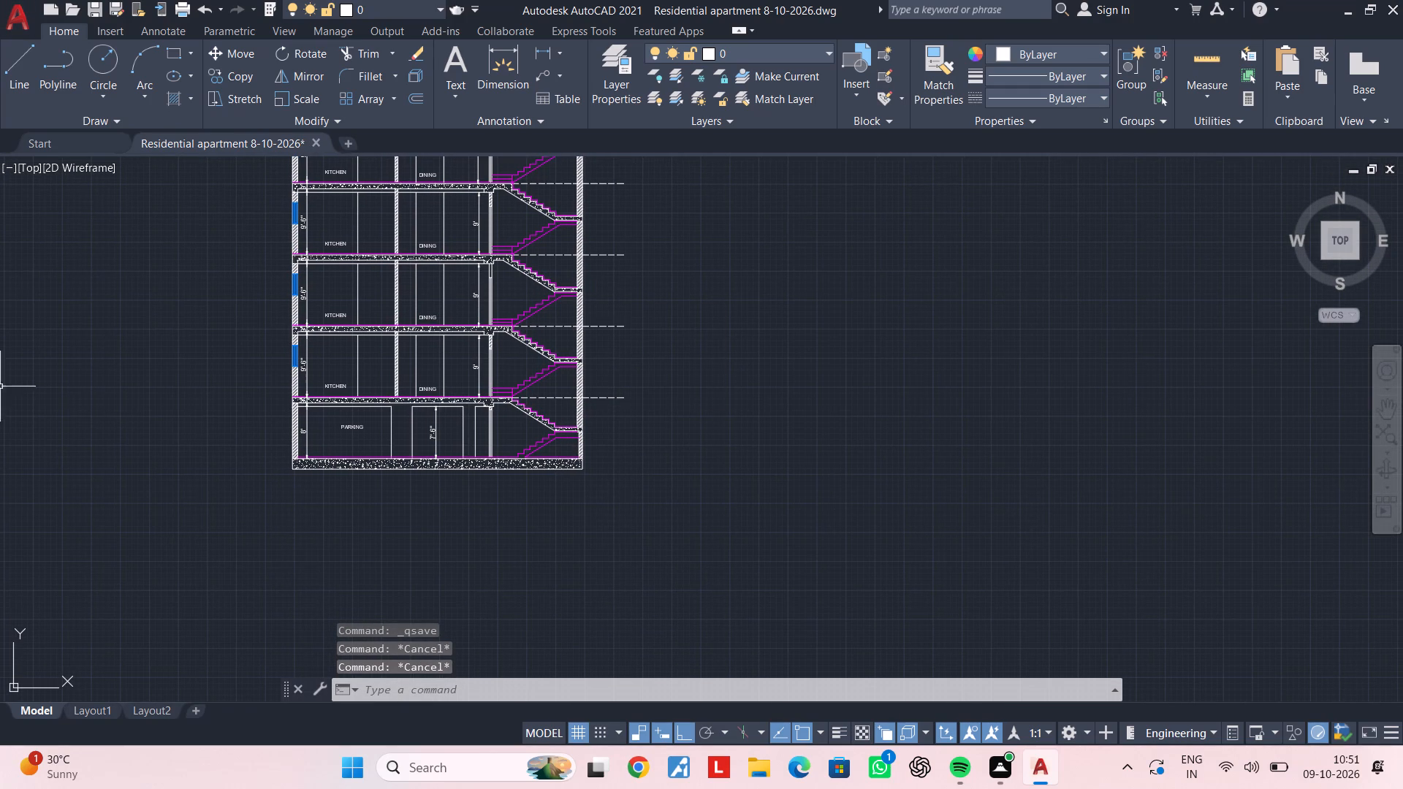
key("Escape")
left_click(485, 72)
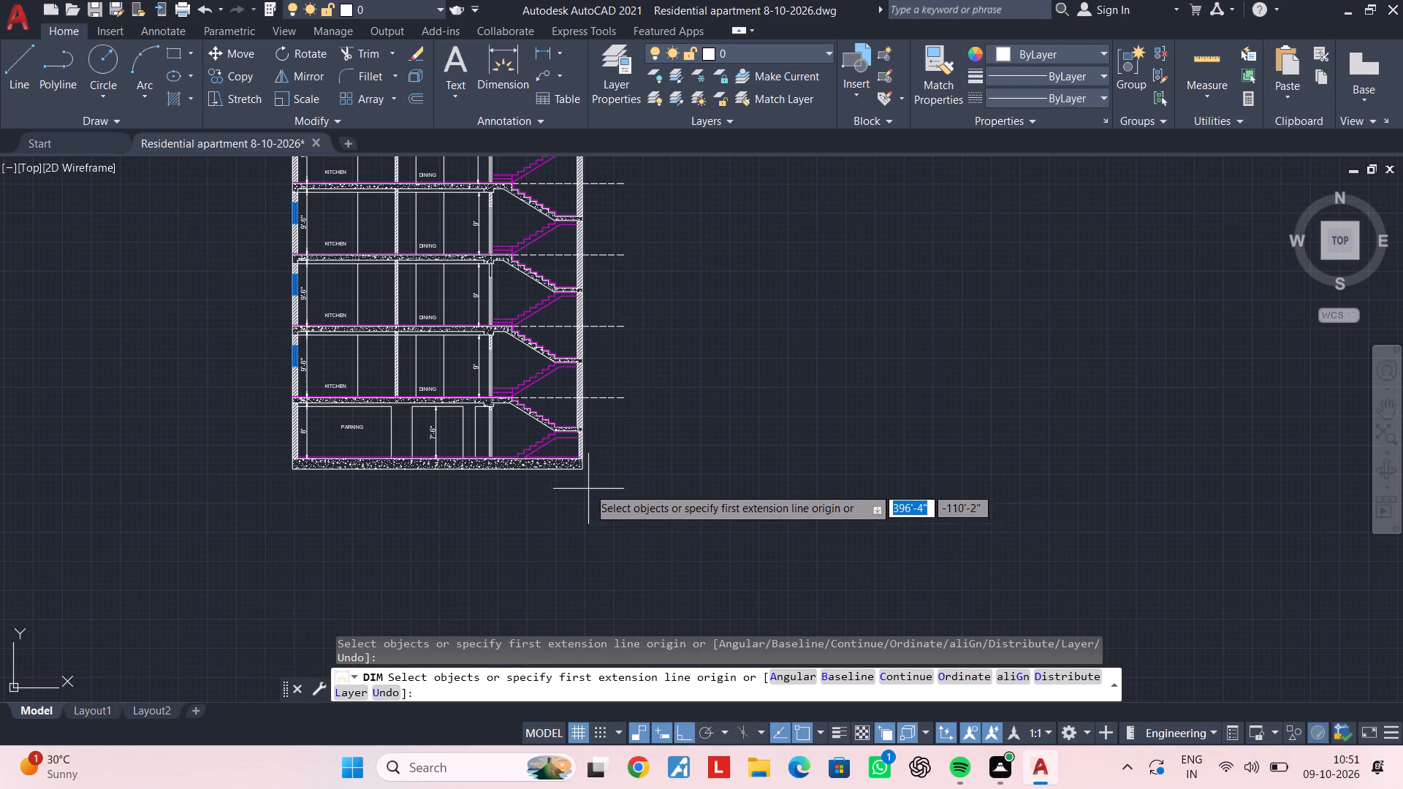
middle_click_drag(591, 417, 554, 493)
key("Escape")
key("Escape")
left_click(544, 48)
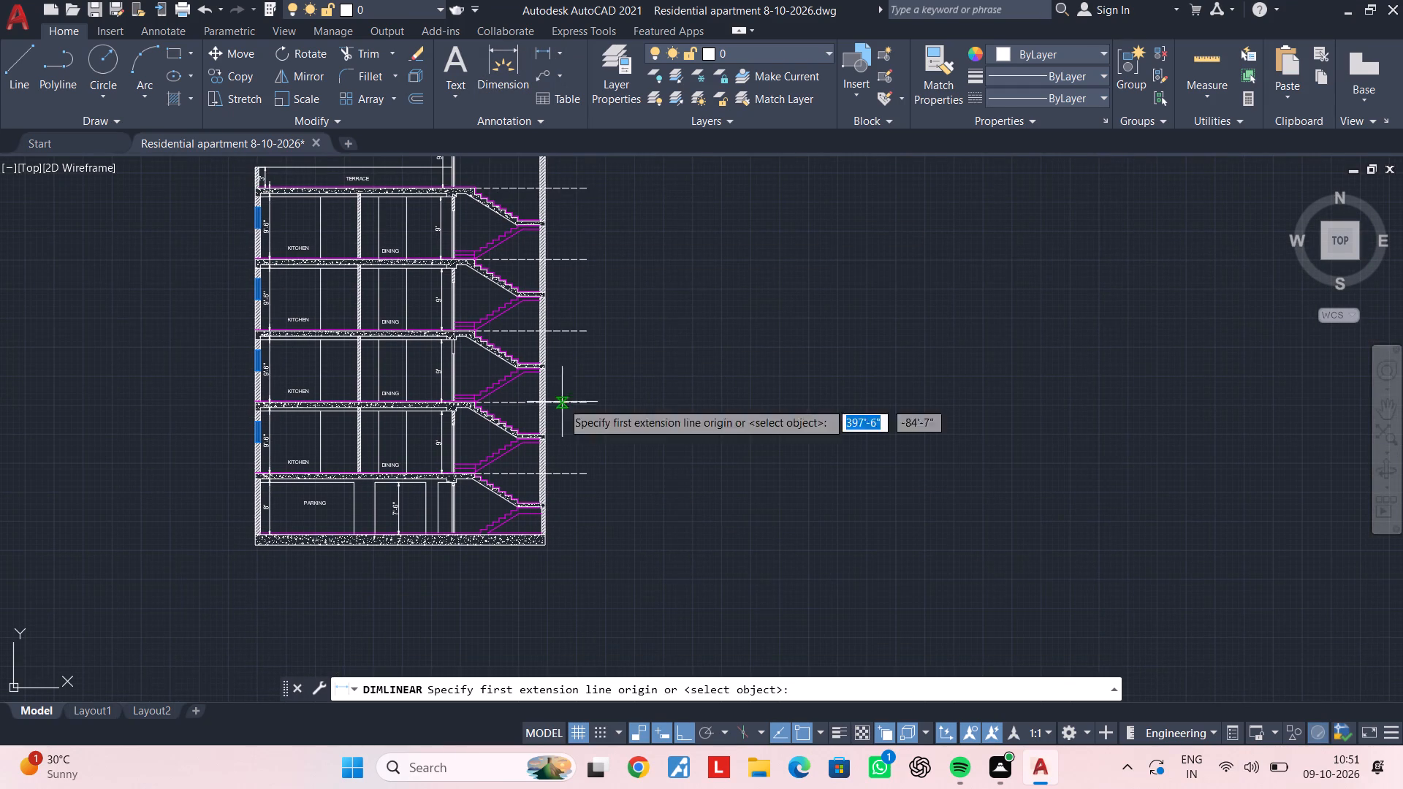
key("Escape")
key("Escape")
Draw a horizontal line outward from the bottom outer corner of the base slab on the staircase side.
type("L")
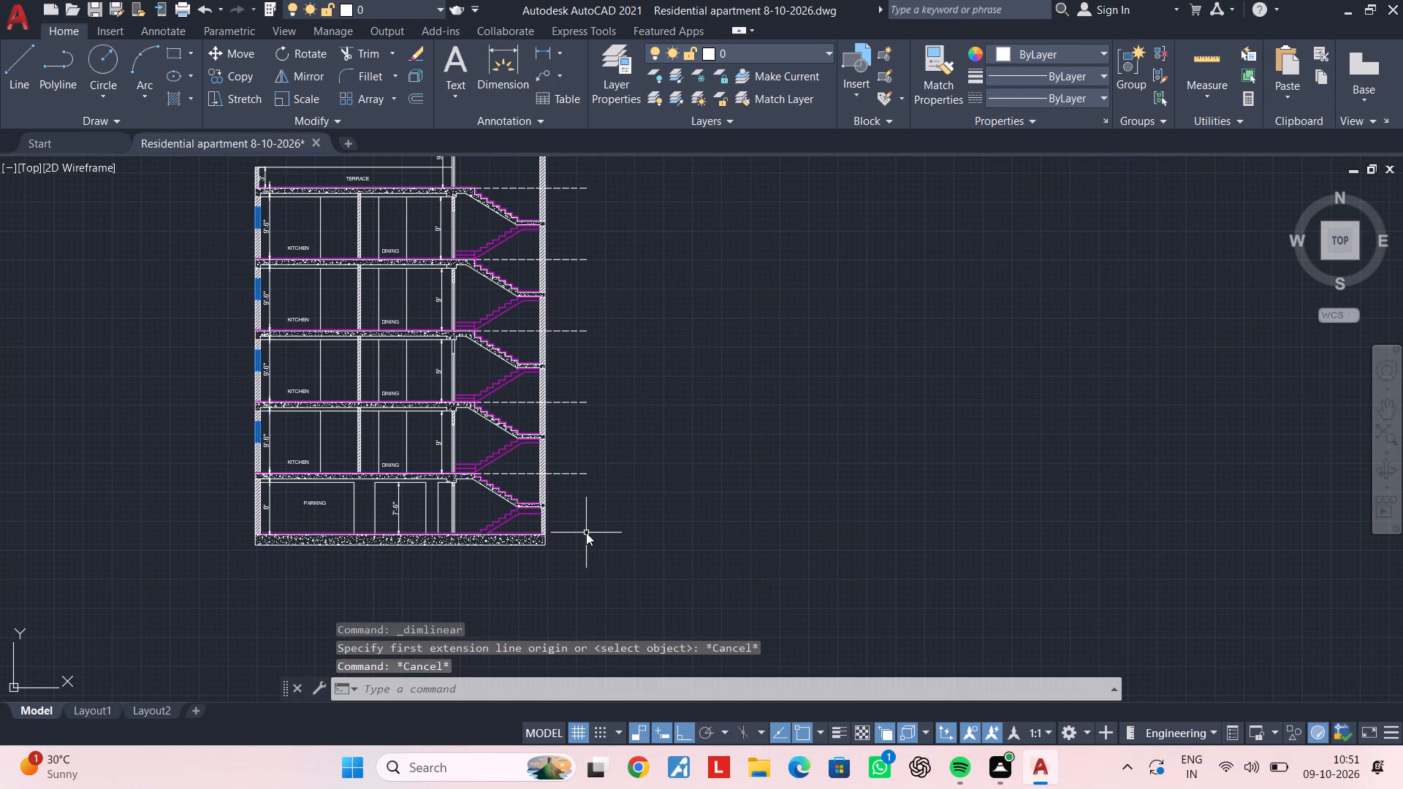
key("space")
scroll(558, 543, "up", 2)
left_click(519, 552)
left_click(650, 555)
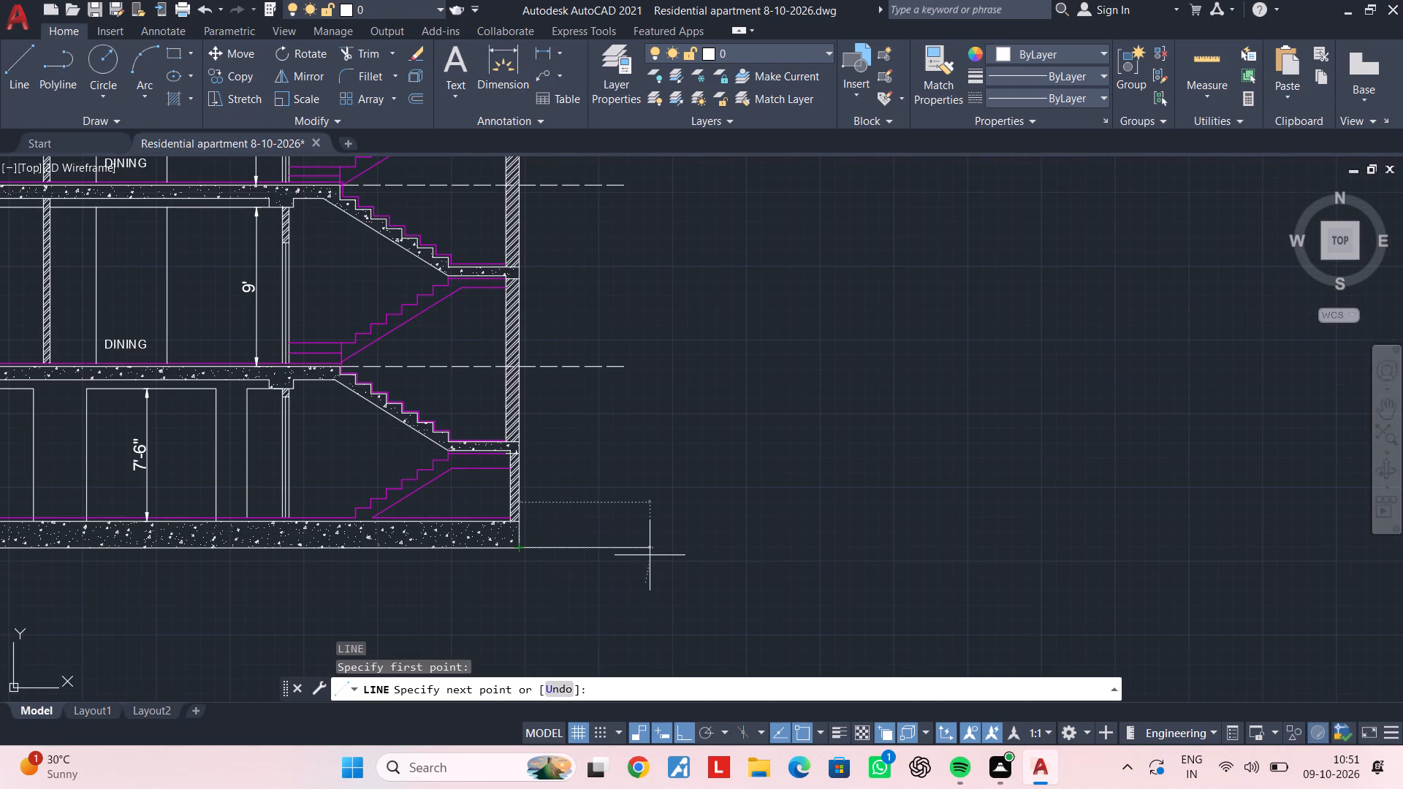
key("Escape")
key("Escape")
key("Escape")
key("Escape")
key("Escape")
key("Escape")
key("Escape")
key("Escape")
key("Escape")
key("Escape")
key("Escape")
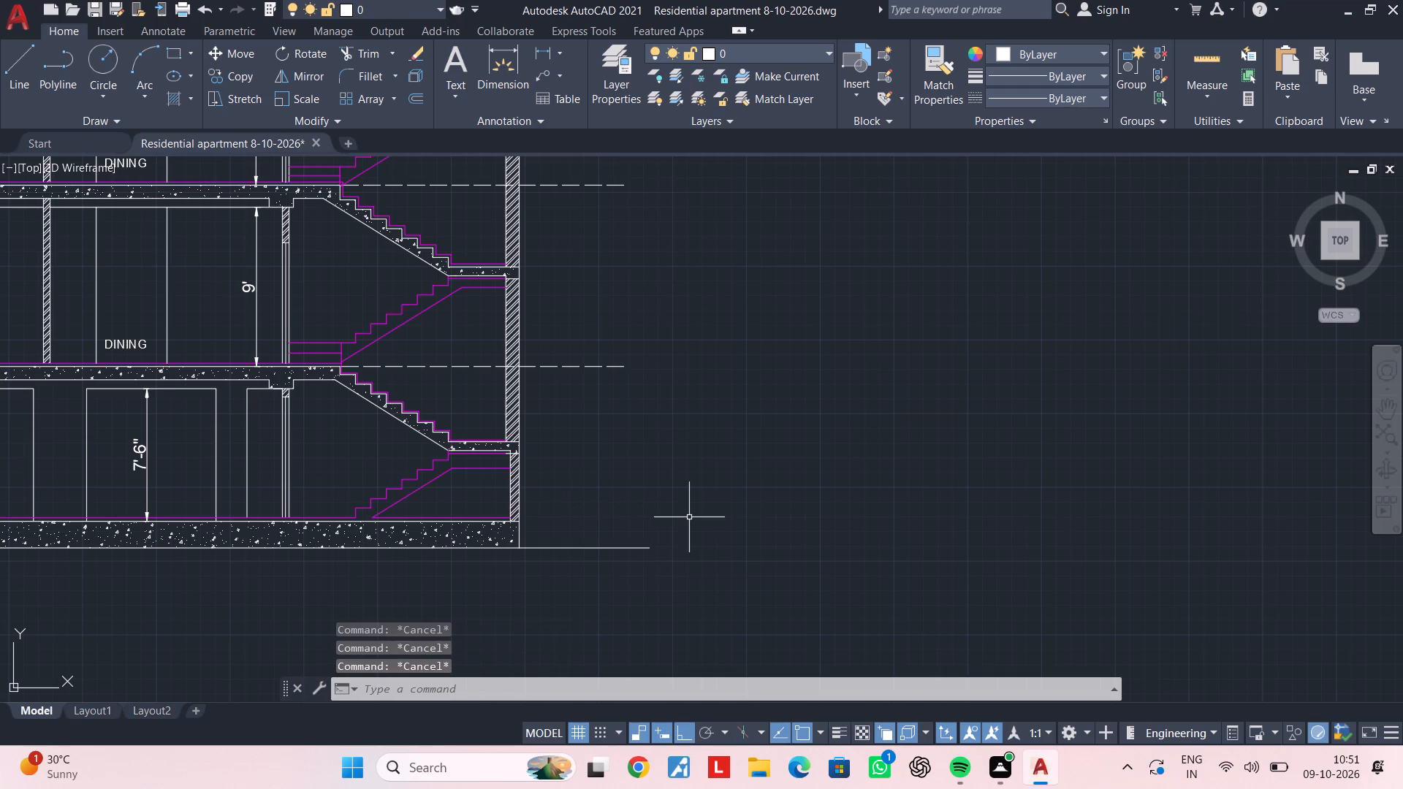
Draw a horizontal line outward from the top outer corner of the base slab, at the foot of the staircase-side wall.
key("space")
scroll(540, 517, "up", 3)
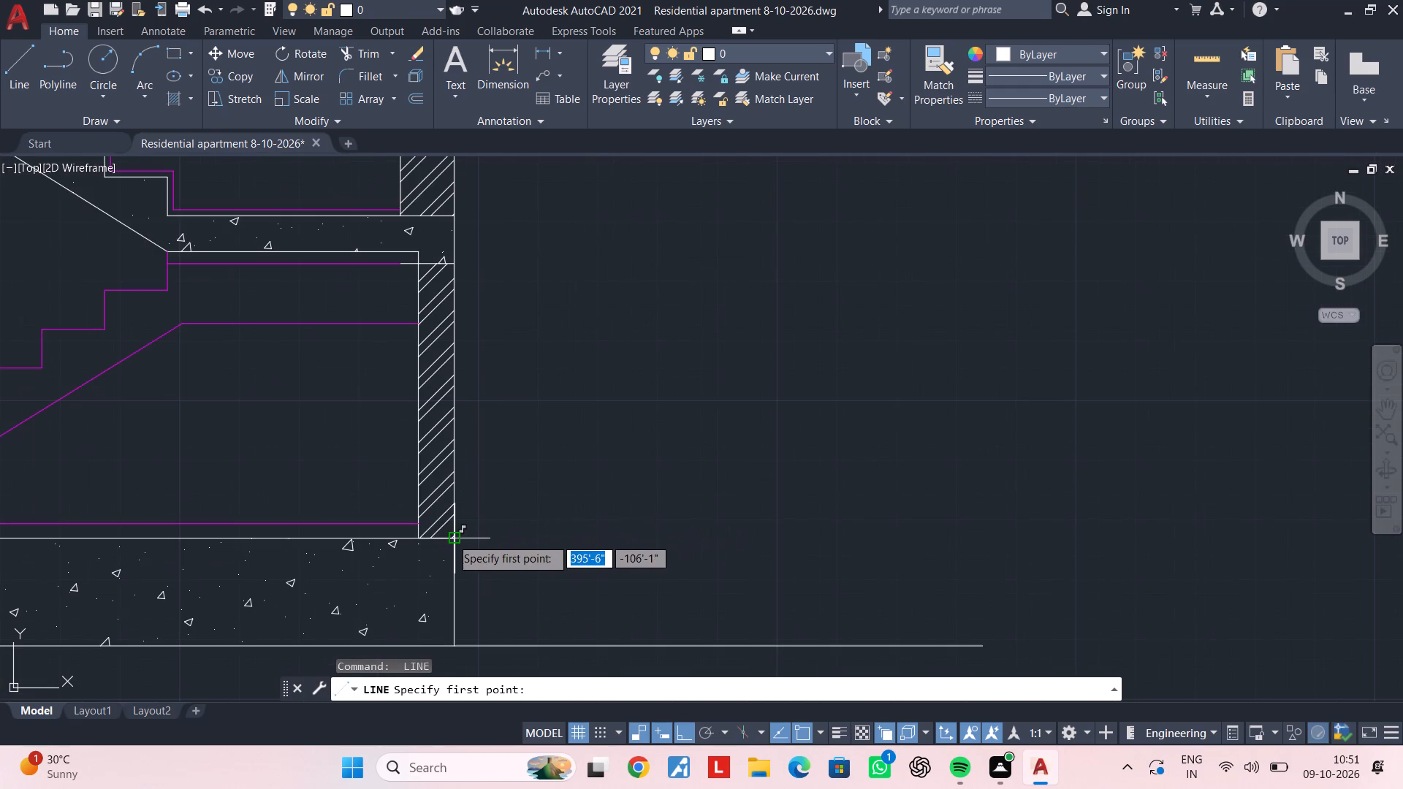
left_click(451, 538)
left_click_drag(850, 540, 890, 540)
key("Escape")
scroll(893, 539, "down", 4)
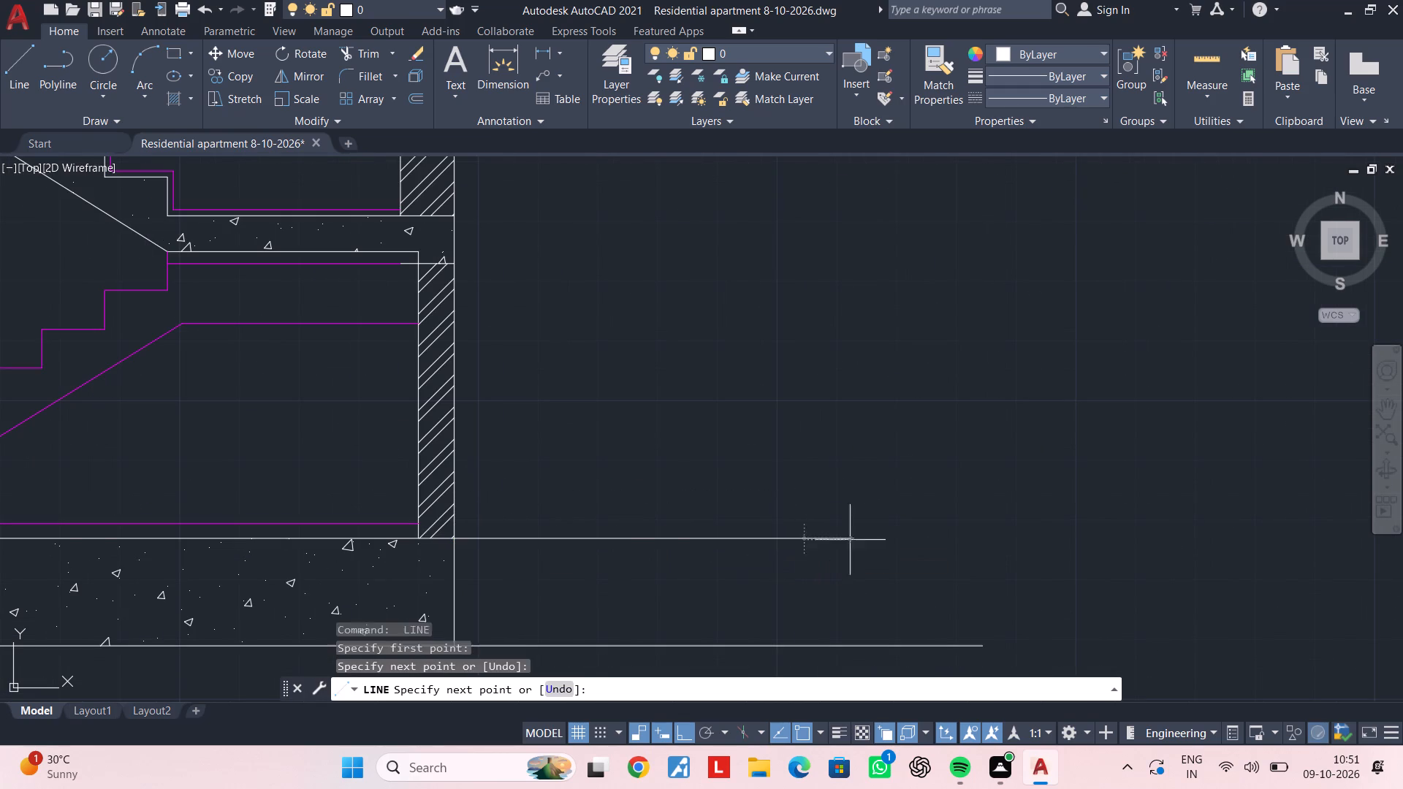
scroll(893, 531, "down", 1)
middle_click_drag(890, 532, 661, 547)
key("Escape")
key("Escape")
key("Escape")
key("Escape")
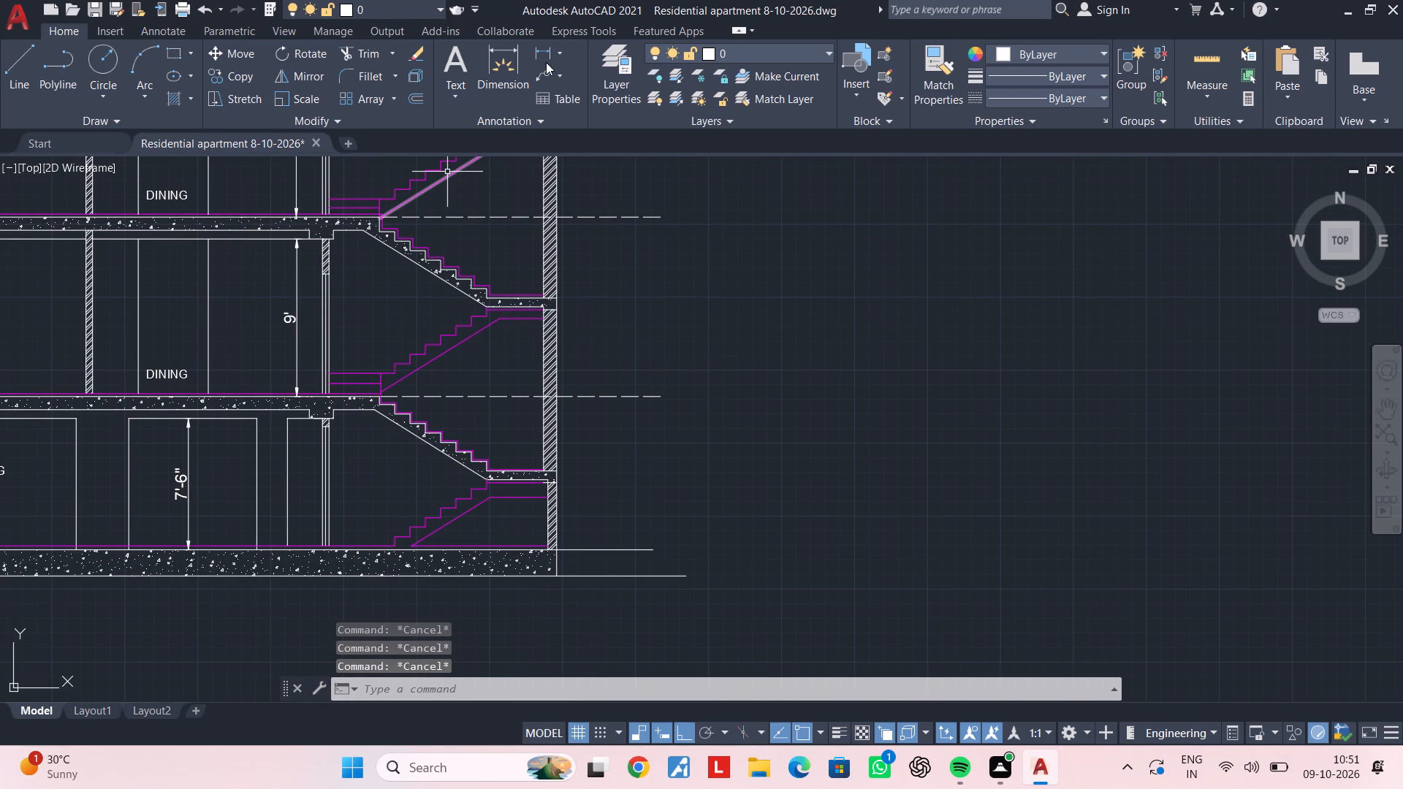
Add a vertical linear dimension outside the staircase wall from the base slab's top line to the first dashed floor-level line.
left_click(545, 53)
scroll(571, 547, "up", 2)
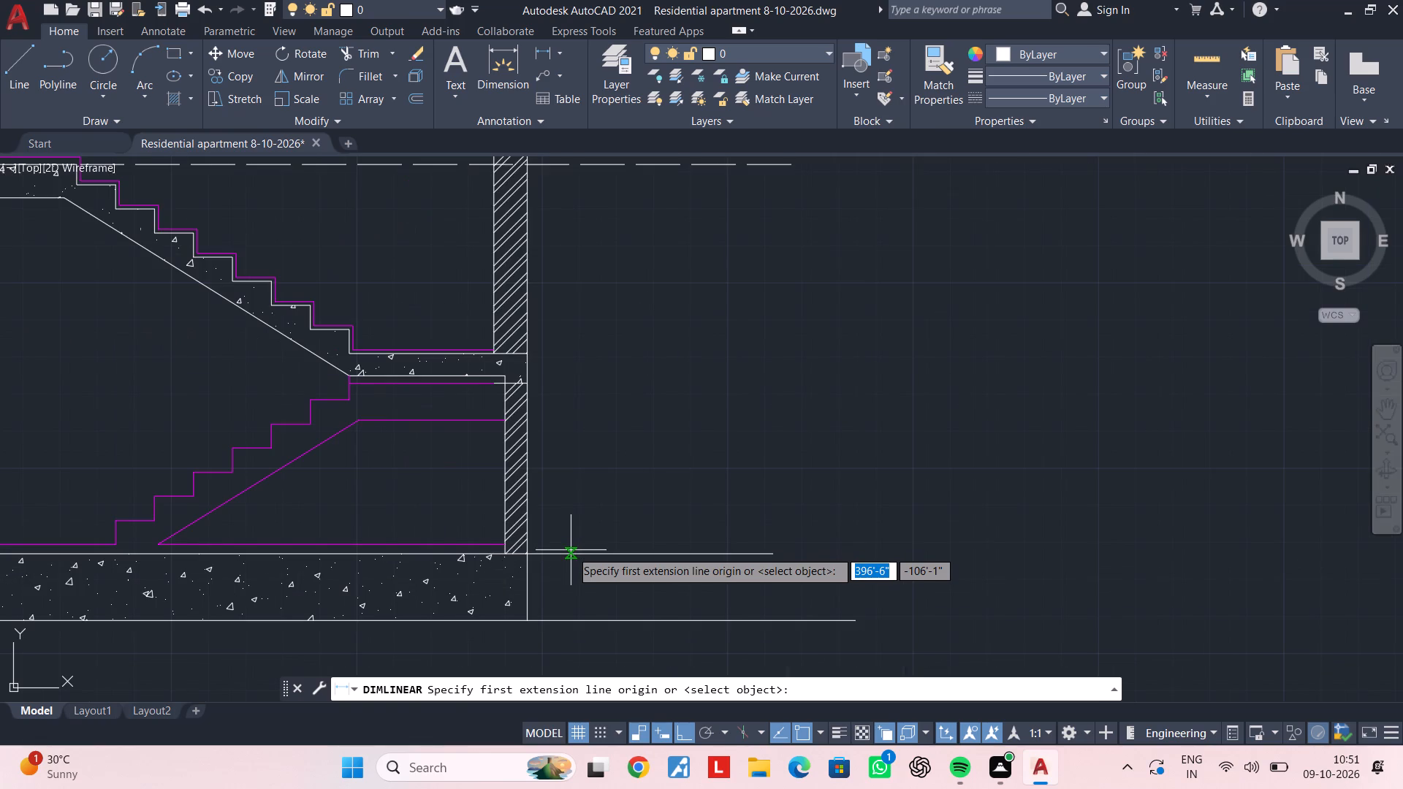
left_click(571, 550)
middle_click_drag(585, 348, 578, 495)
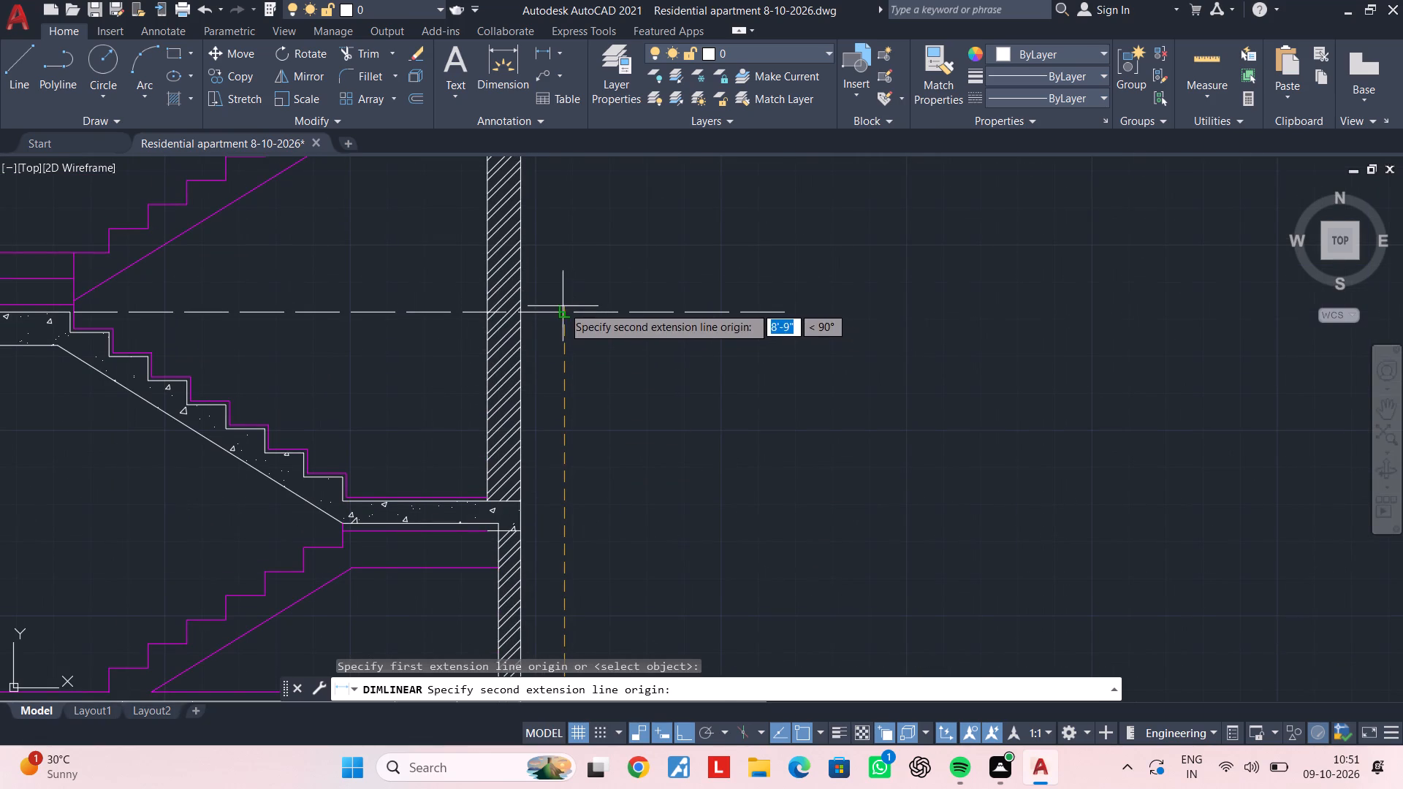
left_click(562, 310)
left_click(581, 362)
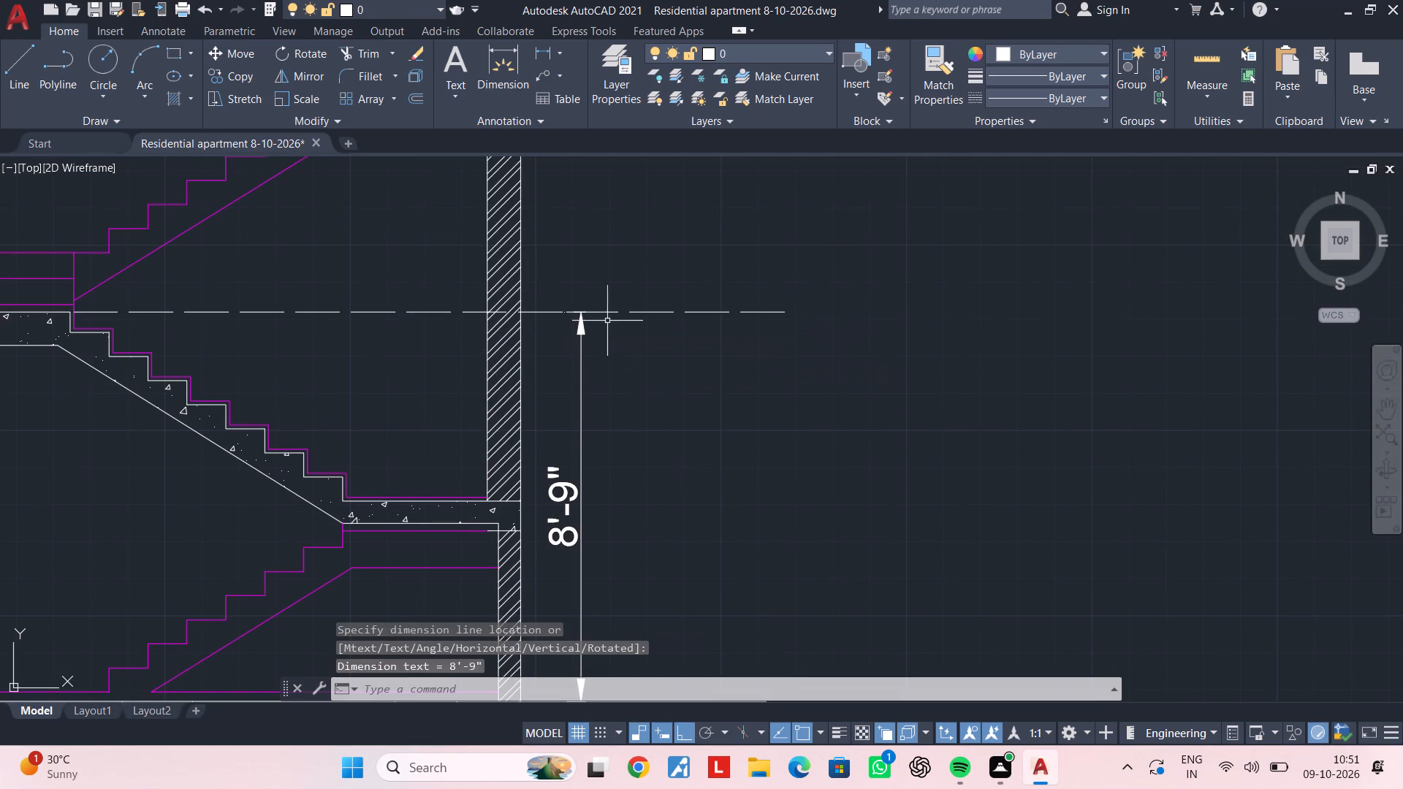
Dimension the height between the first and second dashed floor-level lines, aligned above the parking-level dimension outside the staircase wall.
scroll(607, 320, "down", 1)
middle_click_drag(614, 351, 616, 541)
key("space")
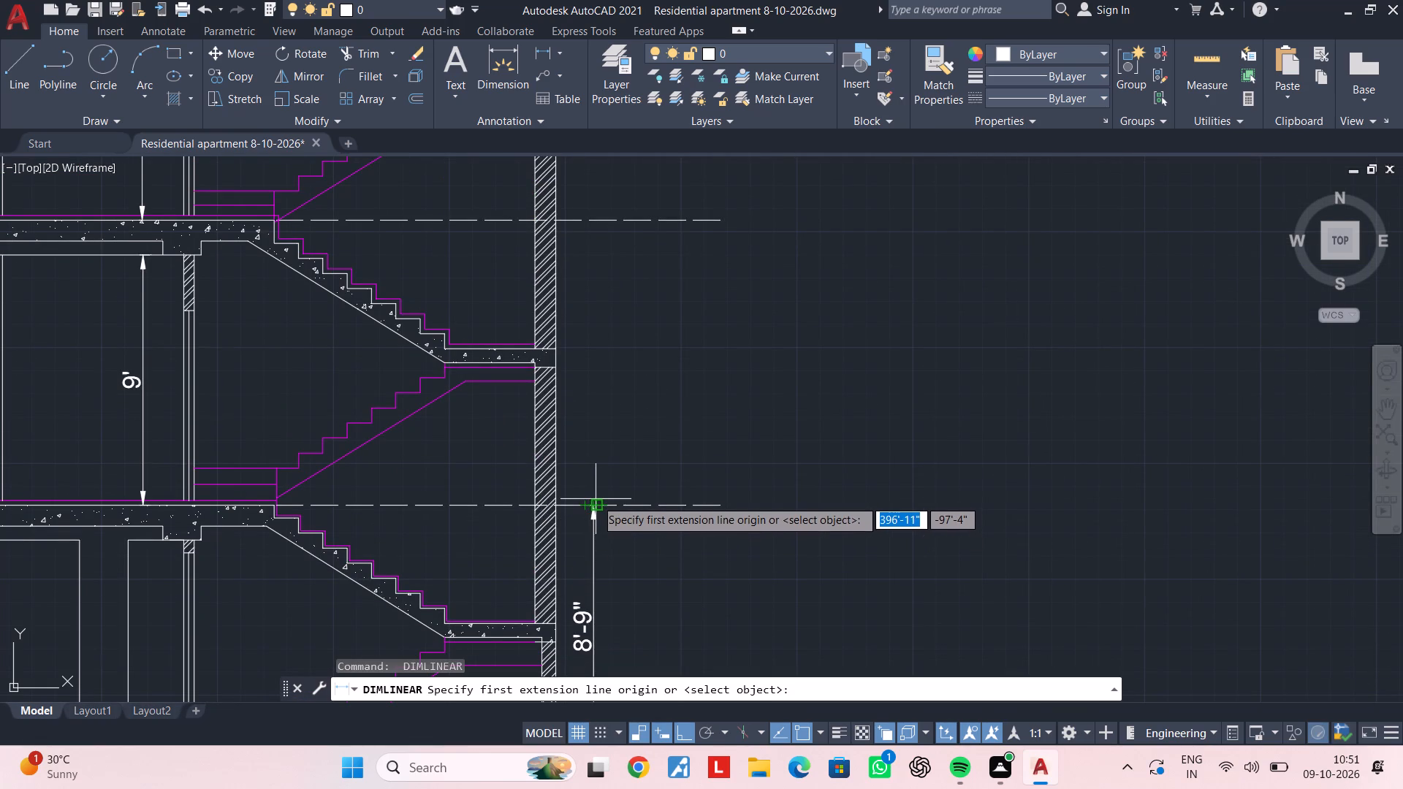
left_click(595, 503)
middle_click_drag(583, 338, 579, 422)
left_click(593, 299)
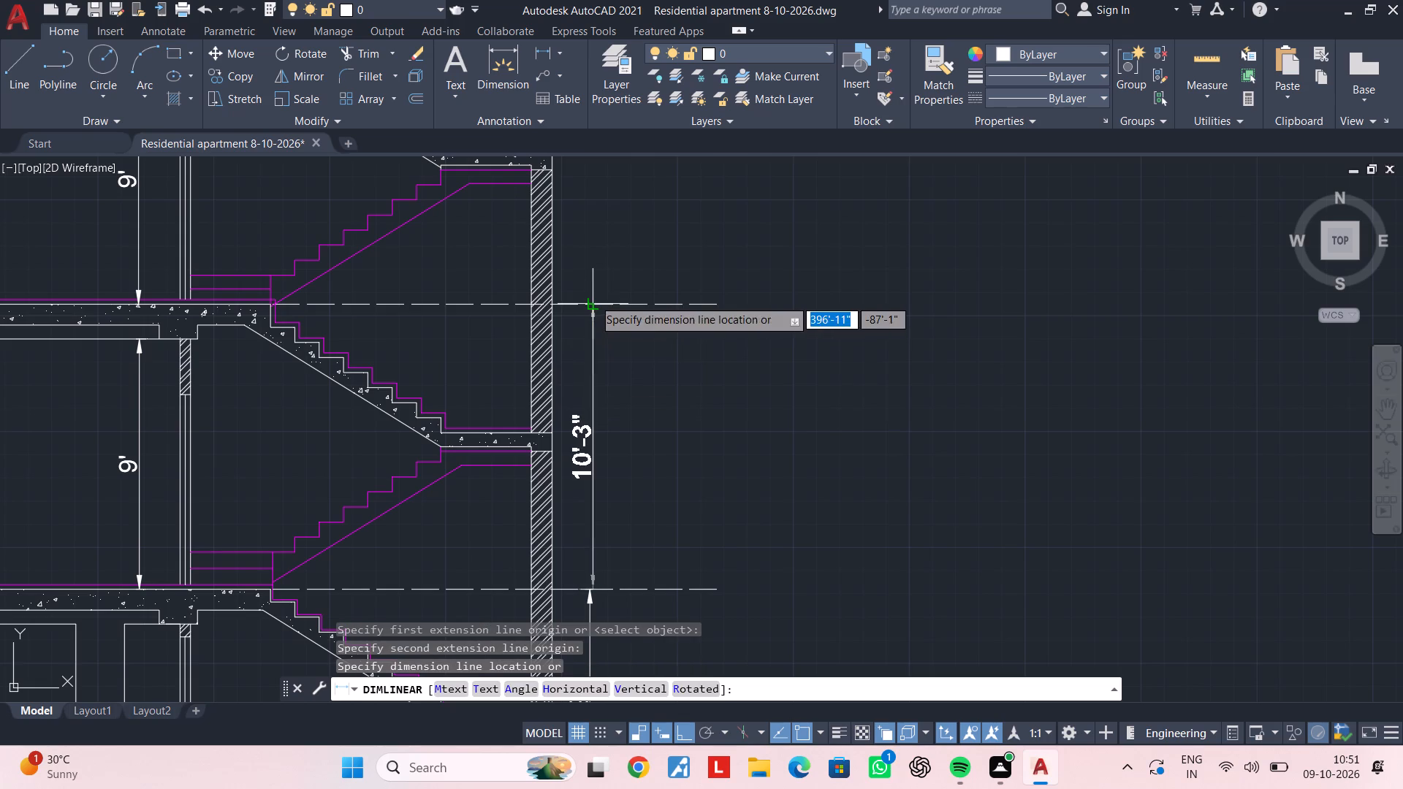
left_click(588, 592)
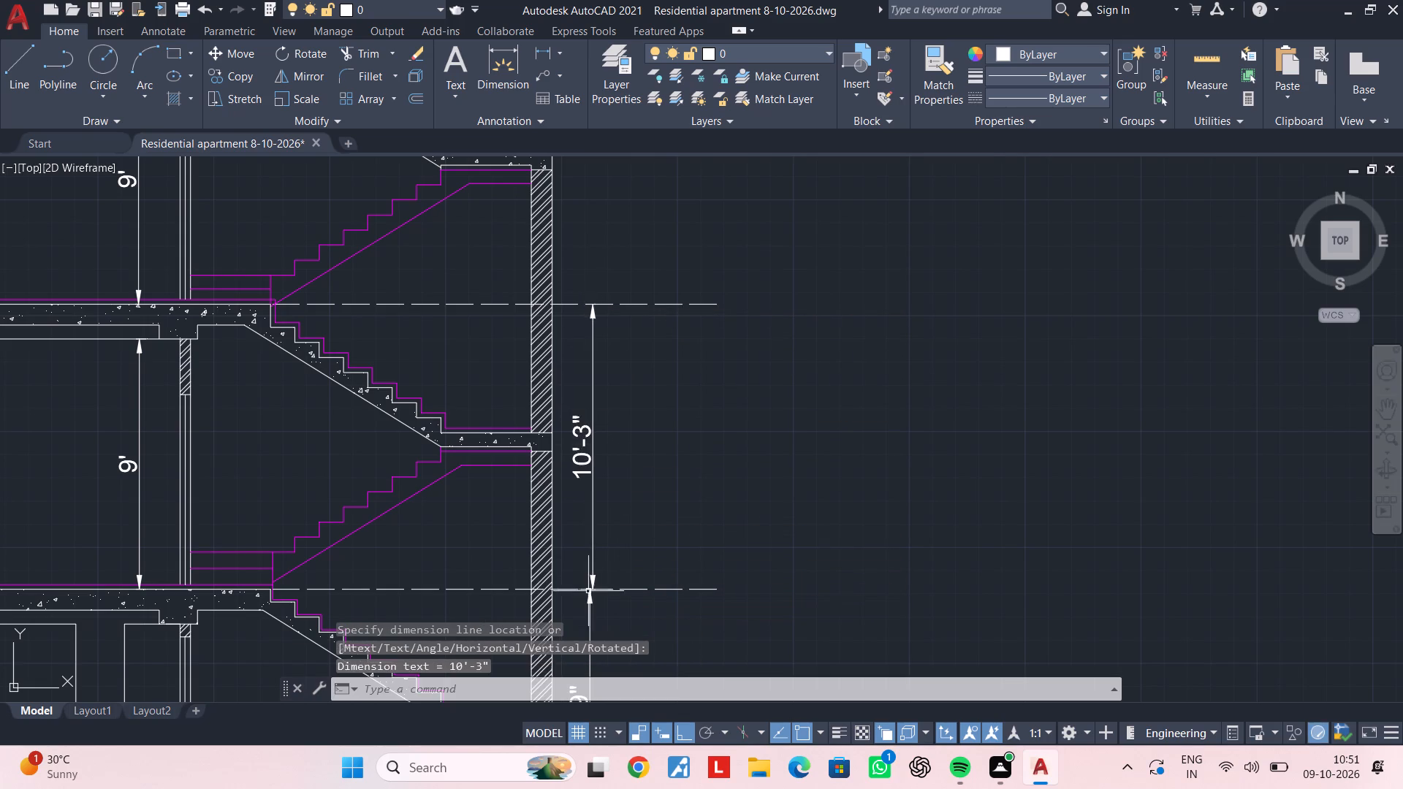
Dimension the height between the second and third dashed floor-level lines, continuing the external dimension chain.
middle_click_drag(612, 430, 604, 545)
key("space")
left_click(586, 417)
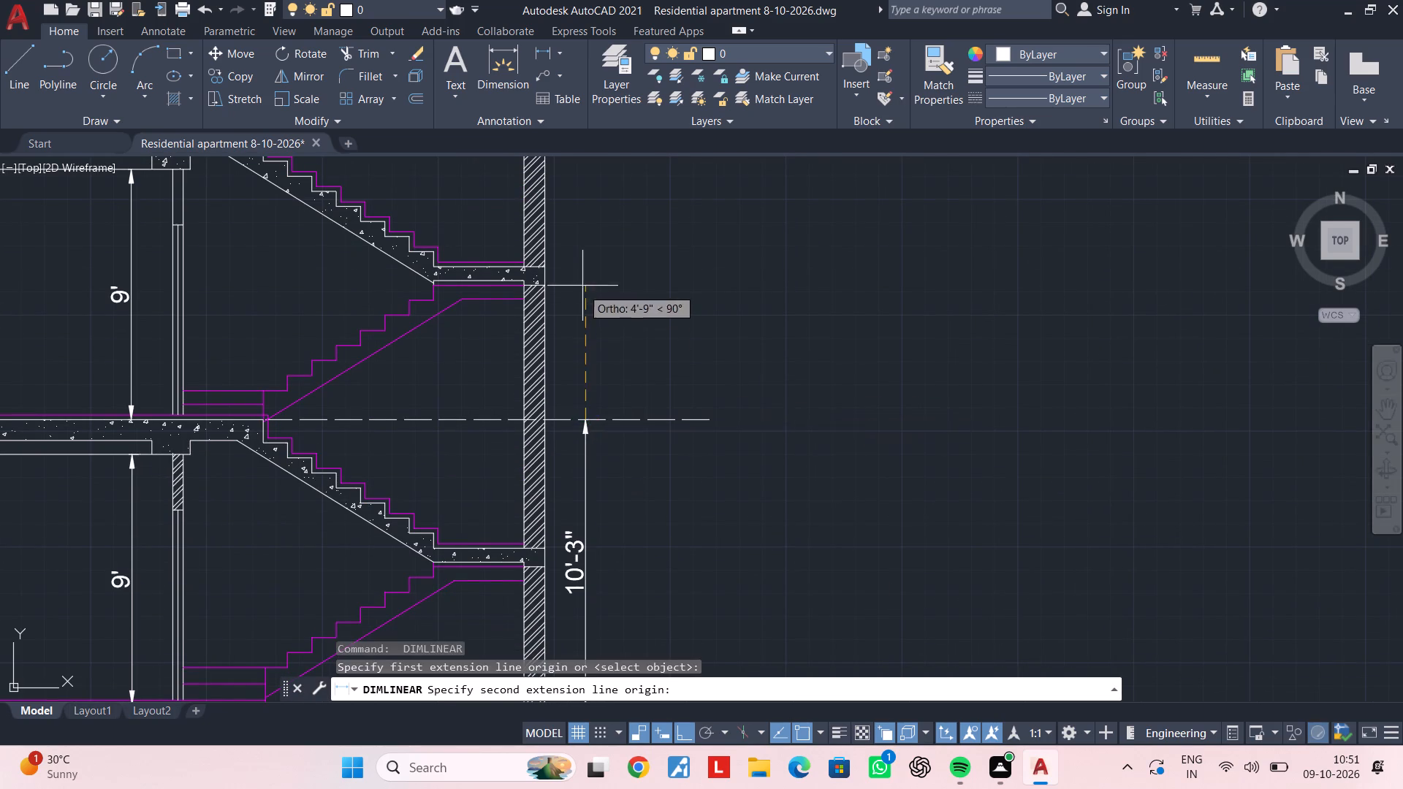
middle_click_drag(583, 284, 566, 534)
left_click(563, 381)
middle_click_drag(568, 454, 571, 446)
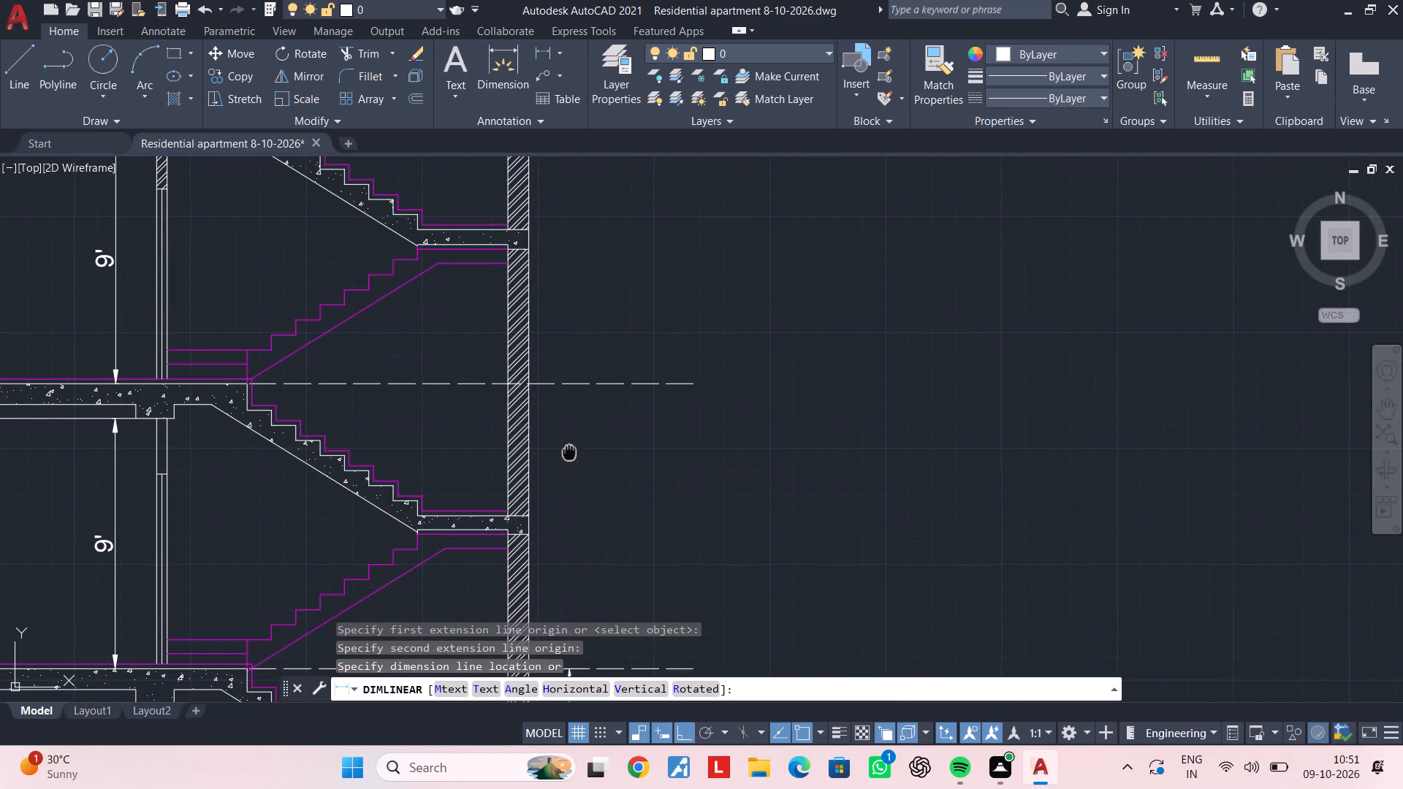
middle_click_drag(571, 446, 574, 340)
scroll(568, 554, "up", 3)
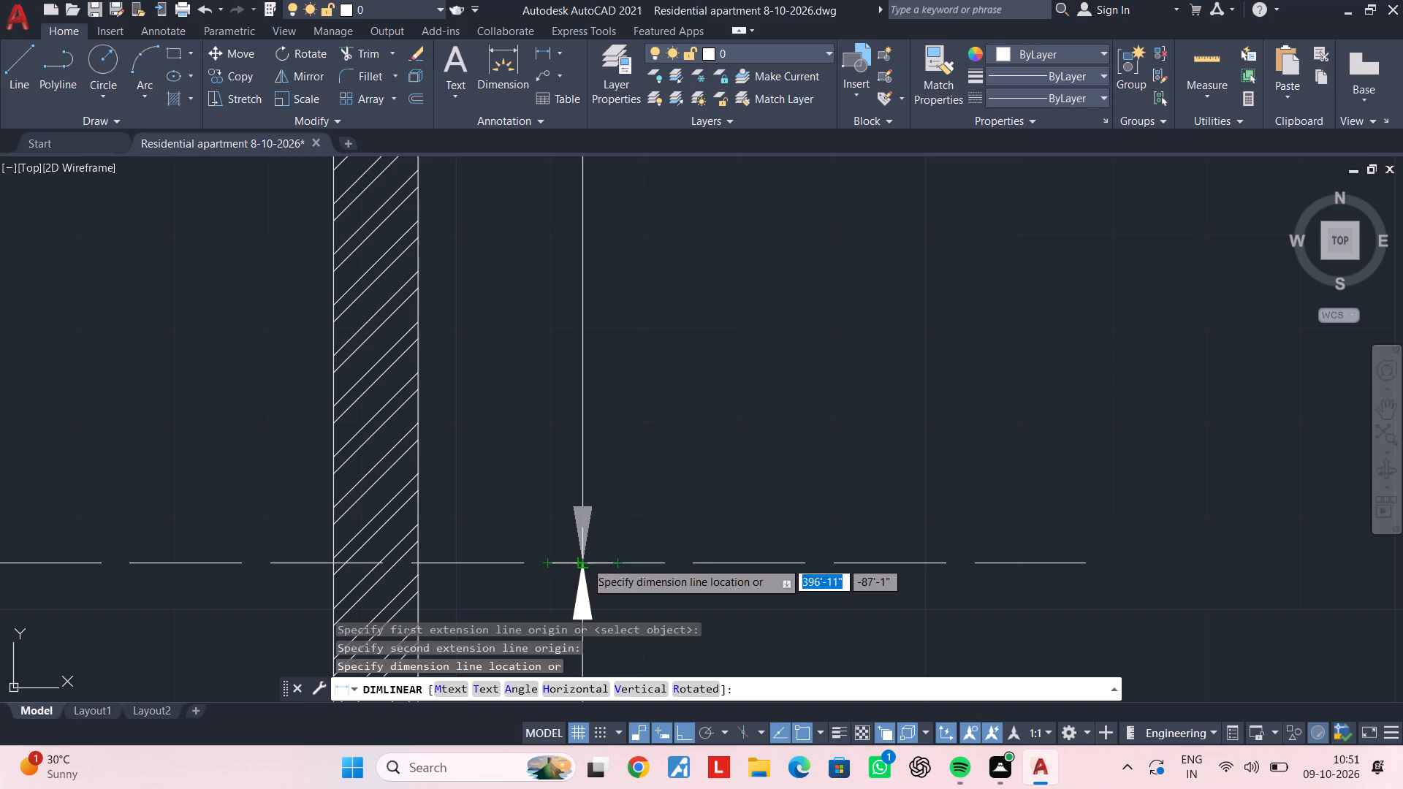
left_click(585, 563)
Dimension the height between the third and fourth dashed floor-level lines, in line with the dimensions below.
scroll(596, 539, "down", 4)
middle_click_drag(628, 420, 621, 557)
key("space")
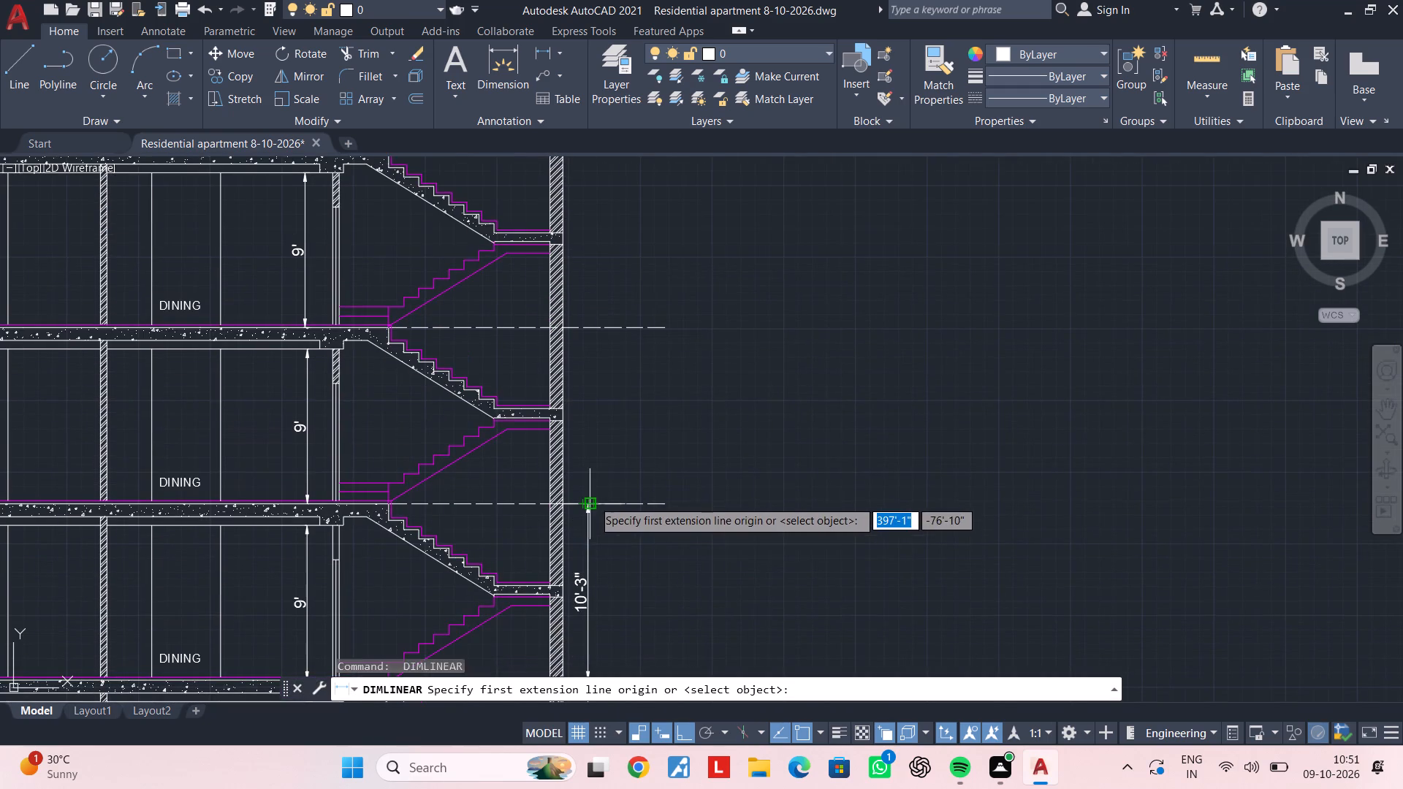
scroll(593, 500, "up", 1)
left_click(585, 507)
middle_click_drag(583, 371, 582, 497)
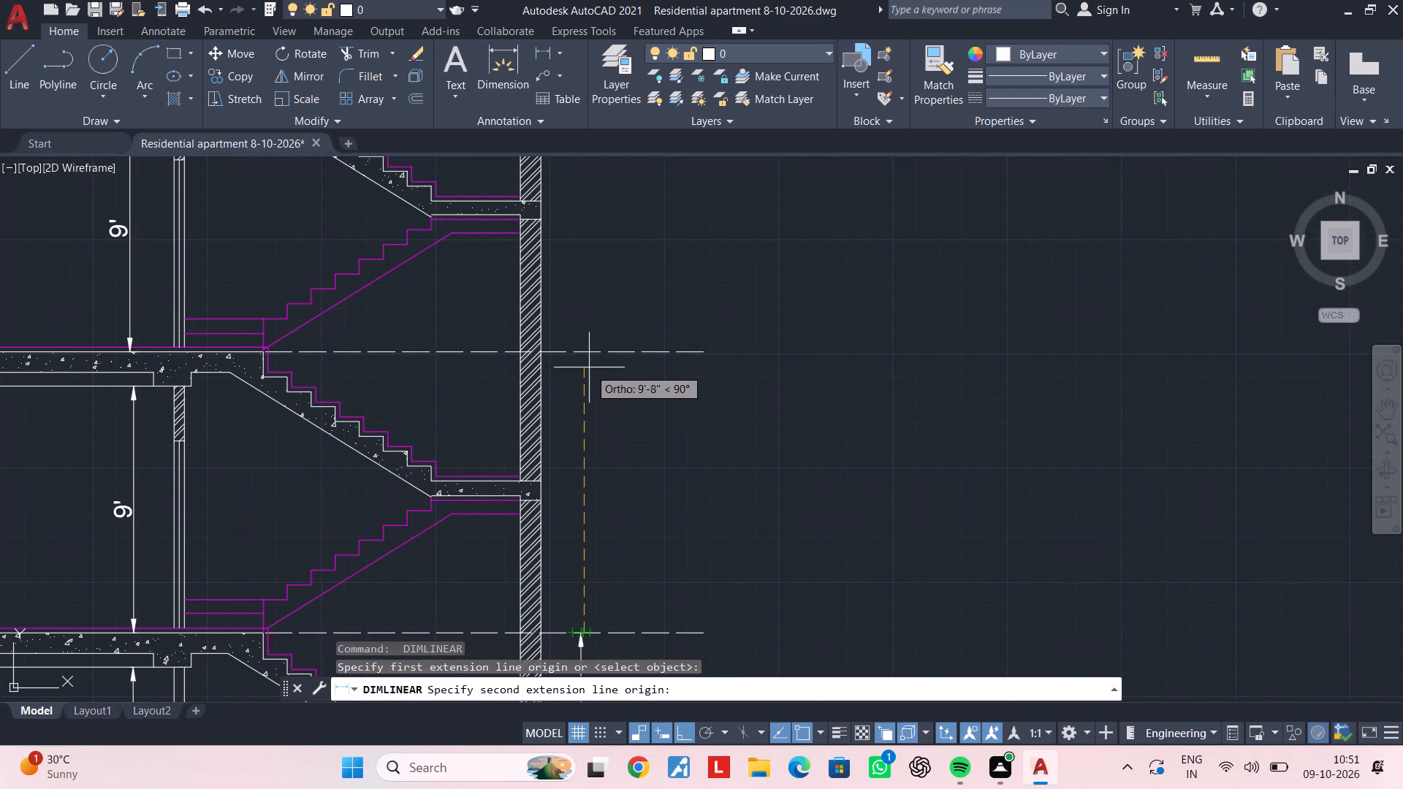
left_click(587, 349)
middle_click_drag(592, 582, 595, 406)
scroll(587, 440, "up", 1)
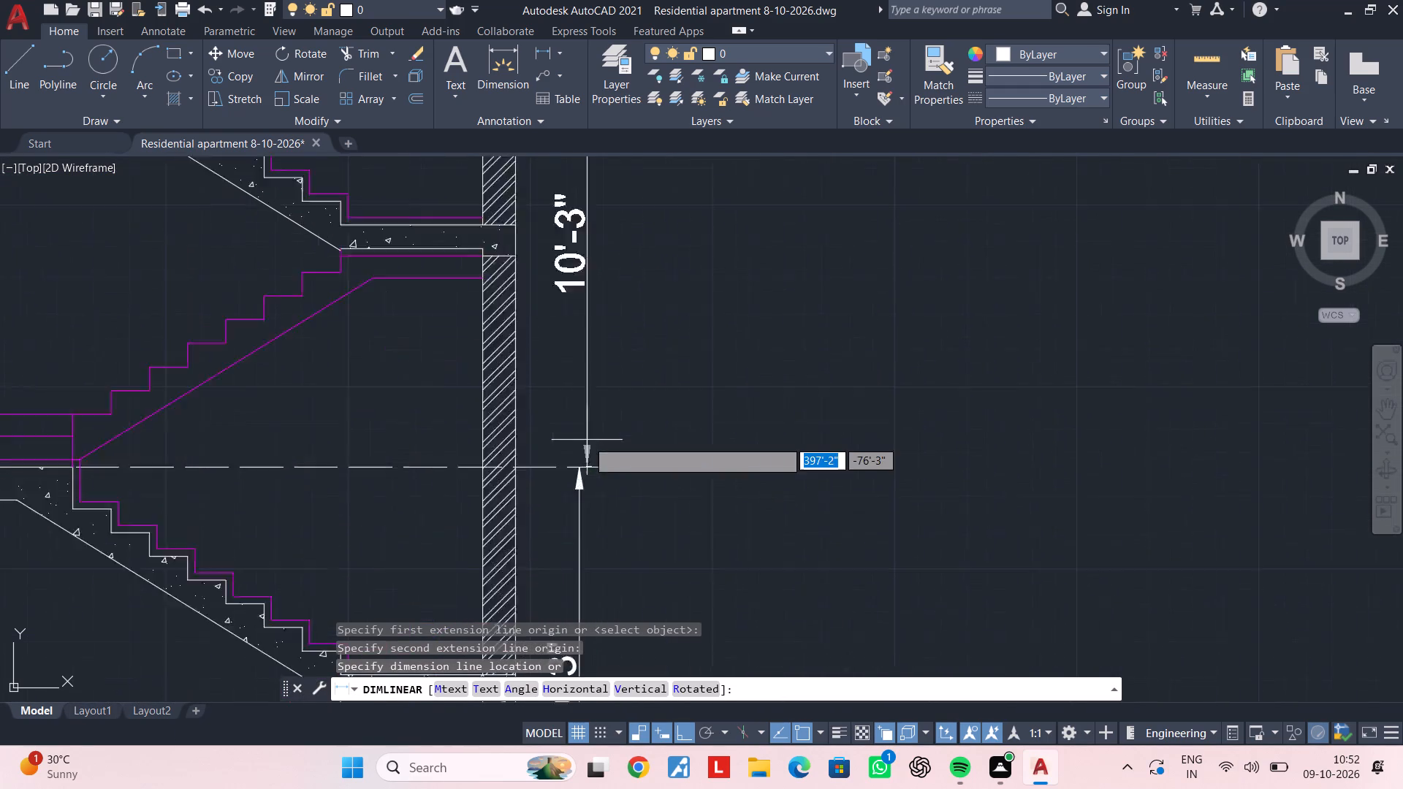
scroll(587, 440, "up", 1)
left_click(571, 485)
Dimension the height from the fourth dashed floor-level line up to the terrace-level line, completing the floor-to-floor chain.
scroll(579, 473, "down", 3)
middle_click_drag(596, 324, 602, 560)
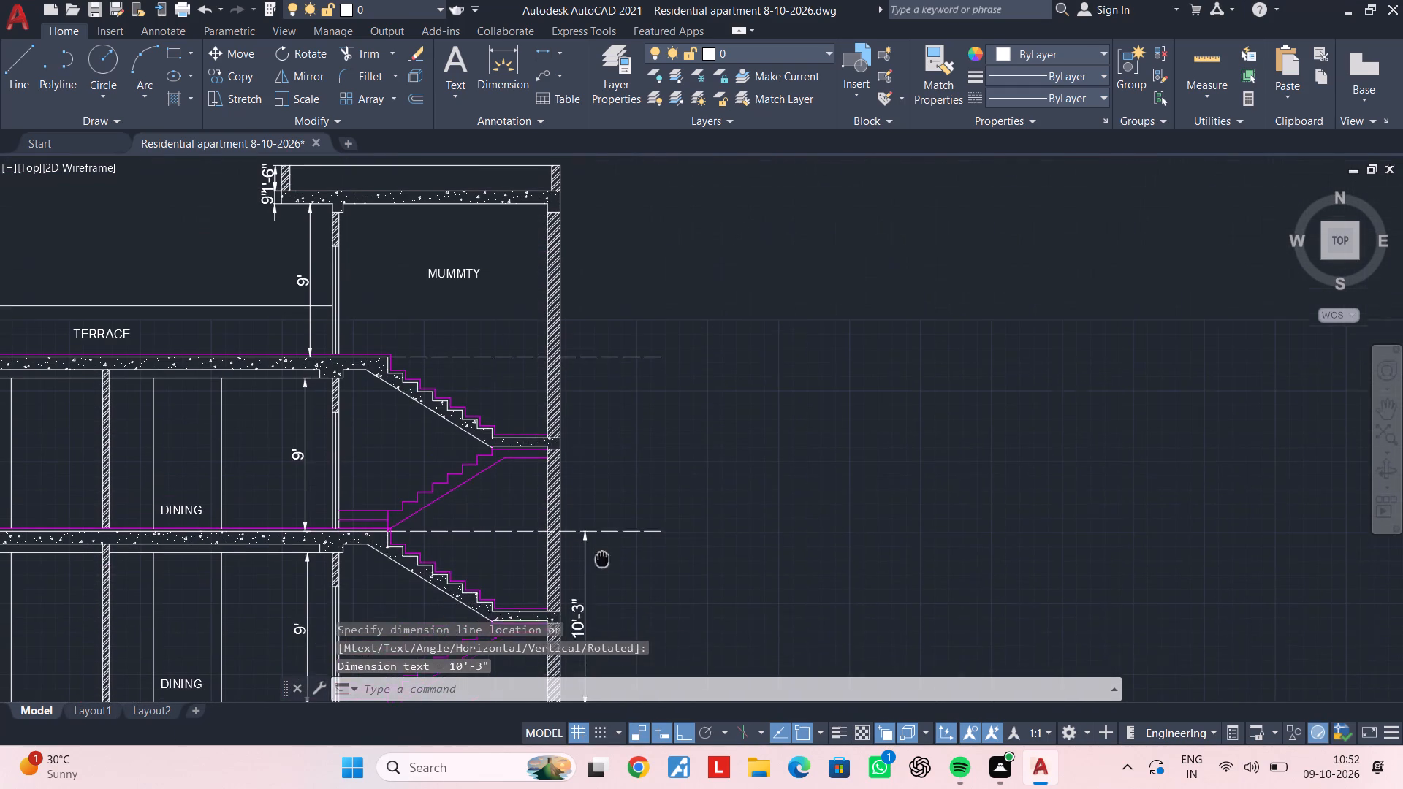
middle_click_drag(602, 560, 602, 562)
key("space")
scroll(590, 536, "up", 1)
left_click(583, 538)
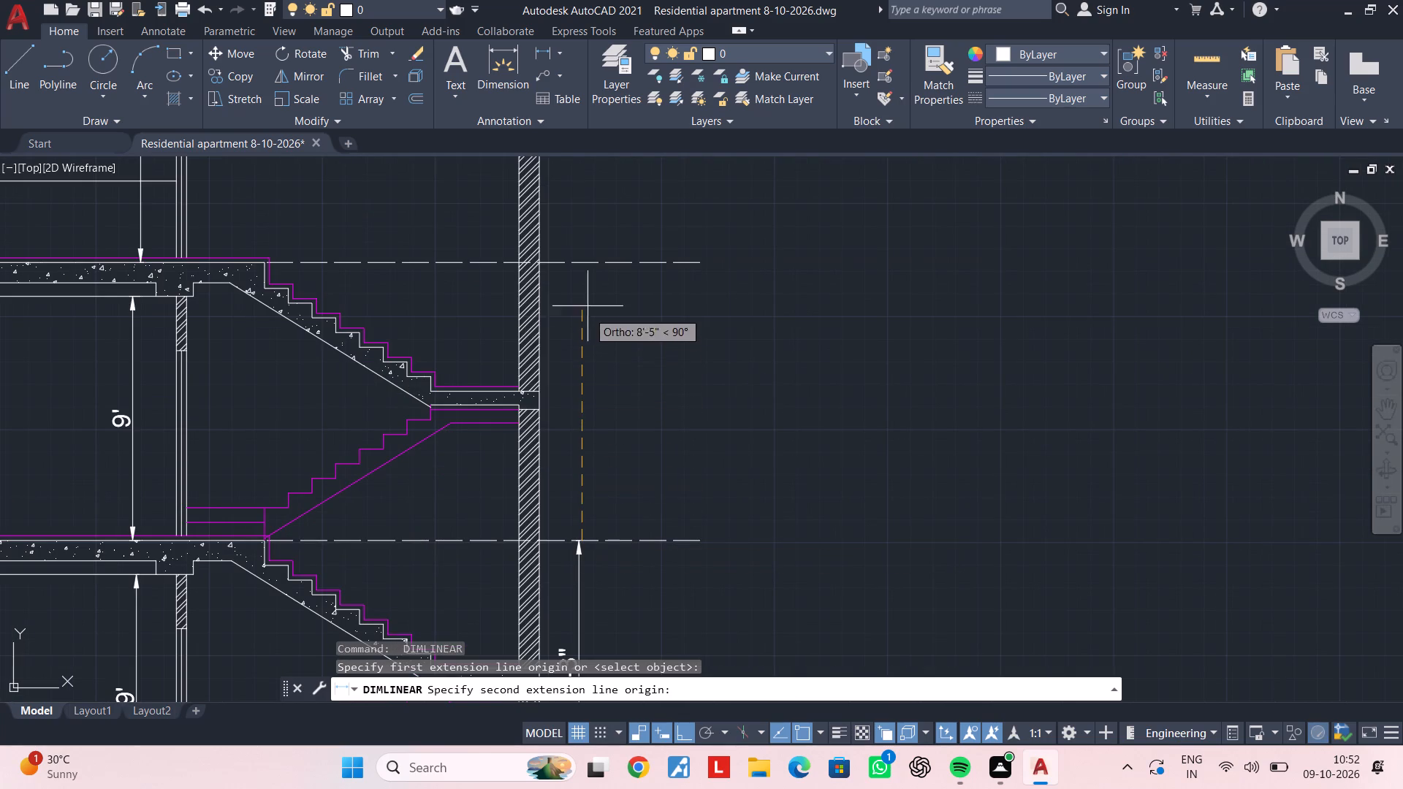
left_click(583, 259)
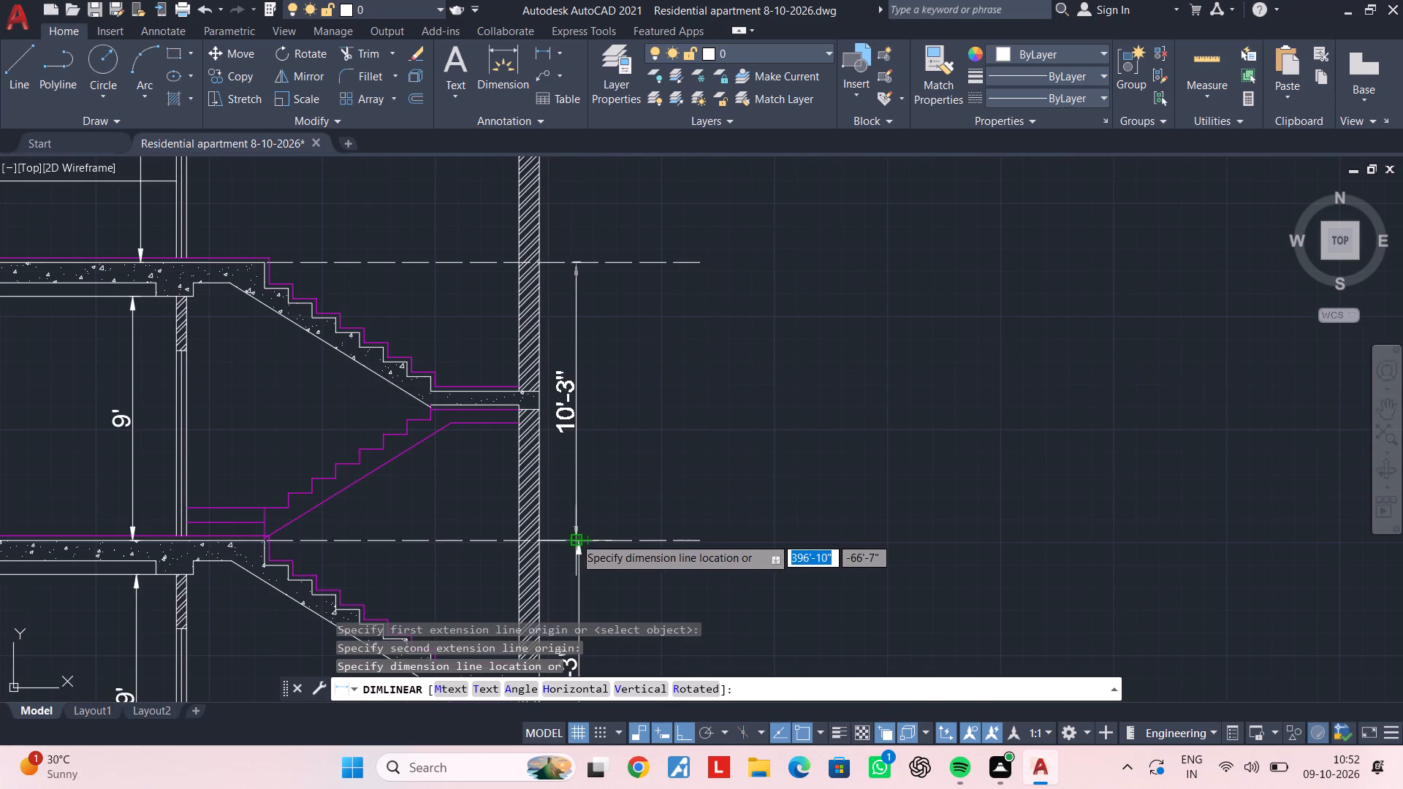
left_click(574, 537)
Add an overall vertical dimension from the terrace-level line to the base slab's bottom line, placed outside the floor-to-floor chain.
scroll(609, 501, "down", 2)
middle_click_drag(617, 481, 624, 412)
scroll(626, 405, "up", 1)
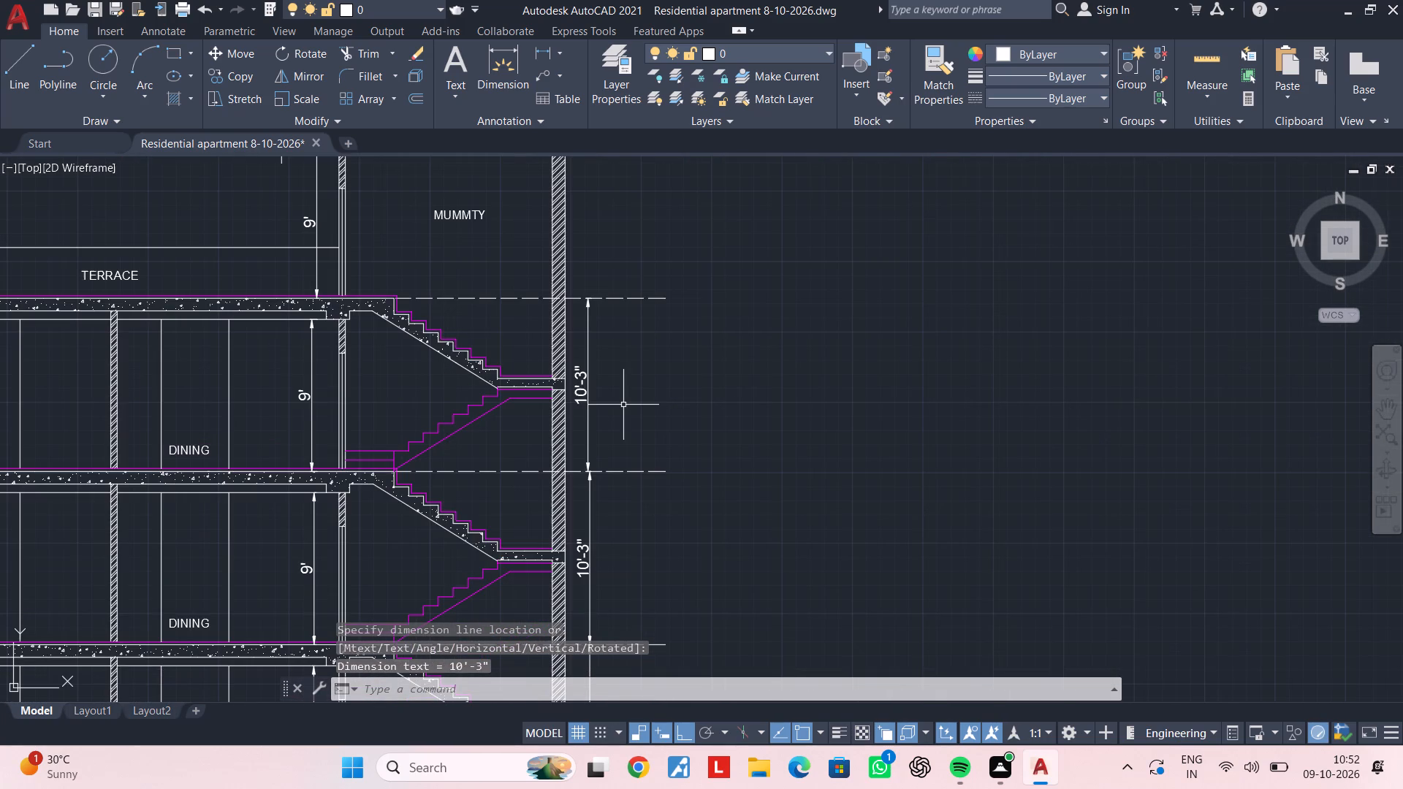
middle_click_drag(626, 431, 624, 310)
key("space")
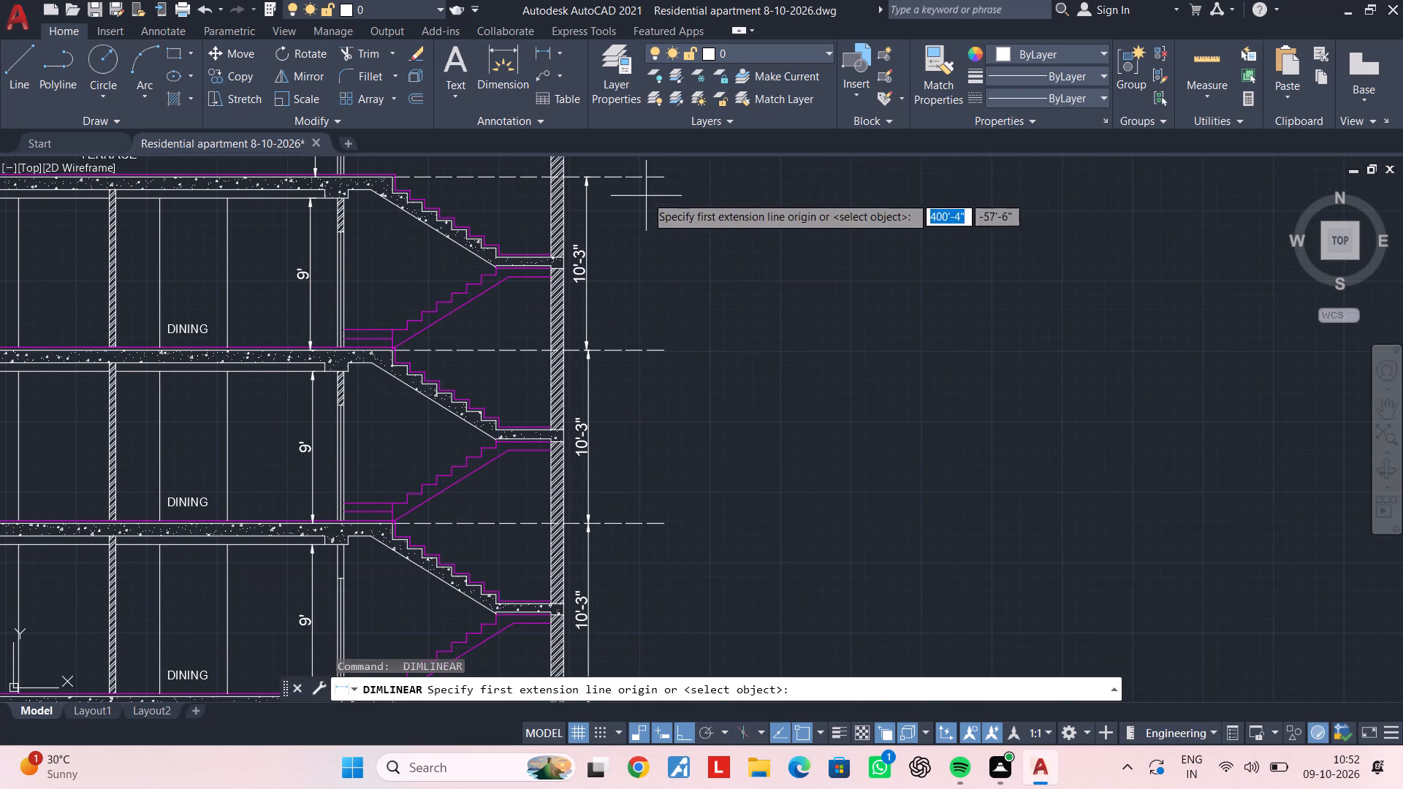
left_click(628, 181)
scroll(626, 433, "down", 1)
middle_click_drag(627, 432, 628, 195)
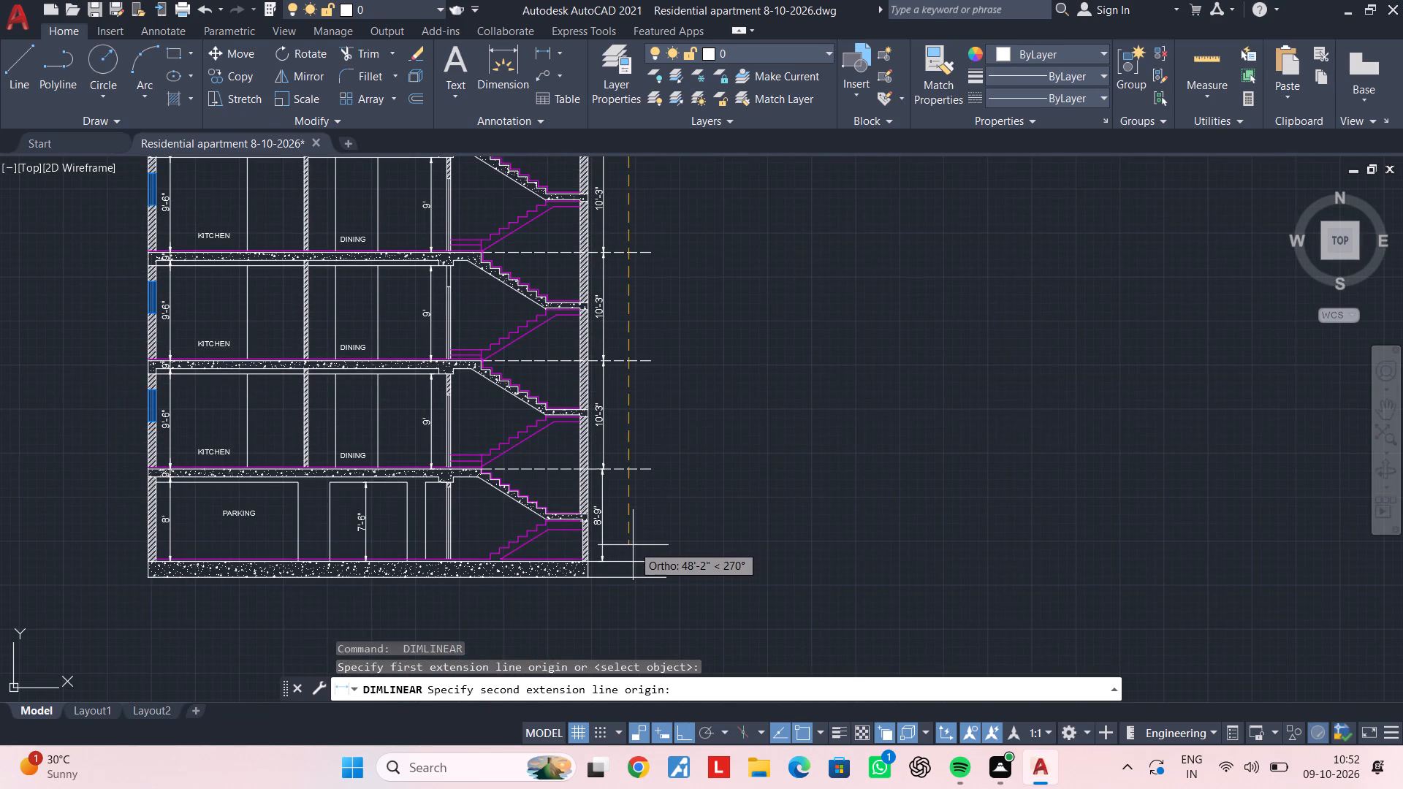
scroll(633, 545, "up", 2)
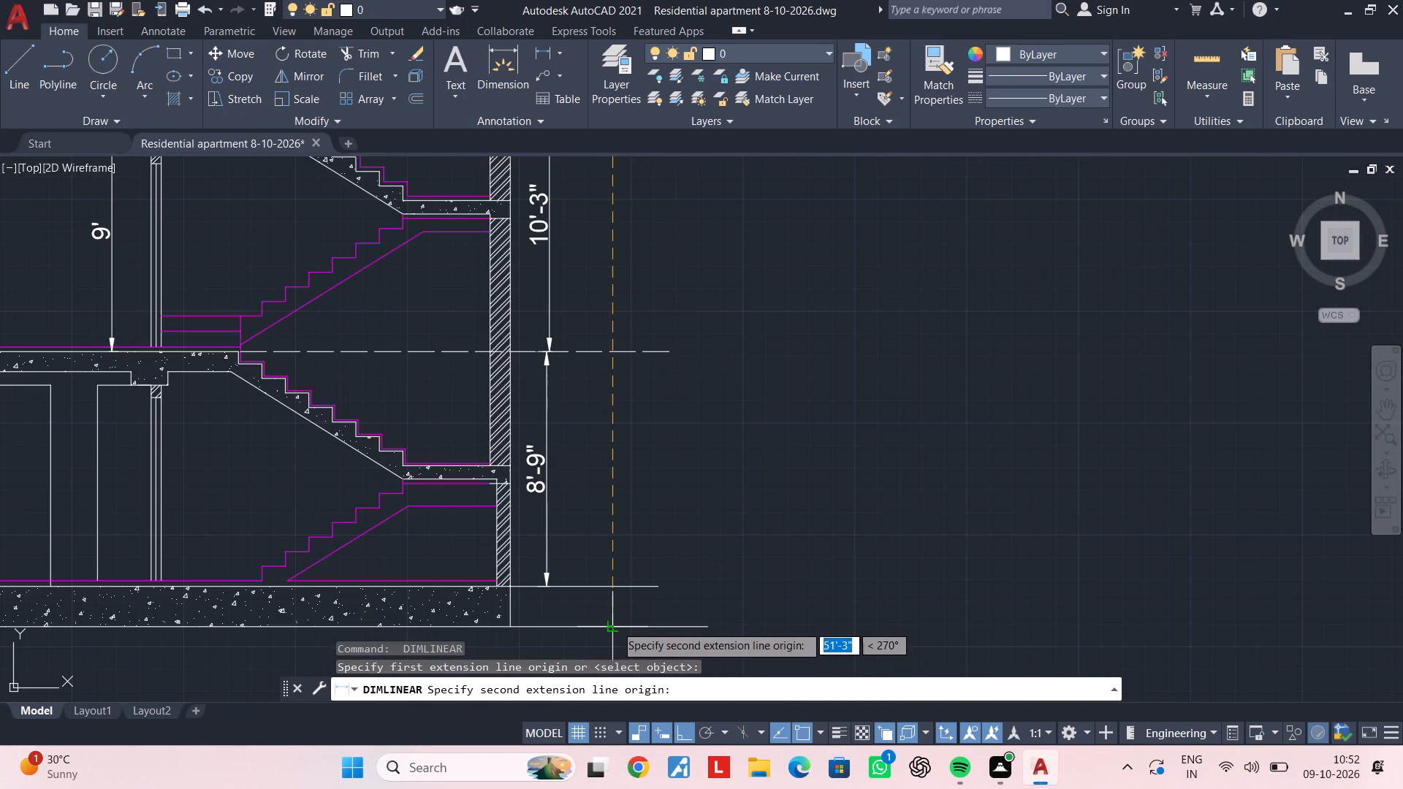
left_click(615, 625)
left_click(617, 625)
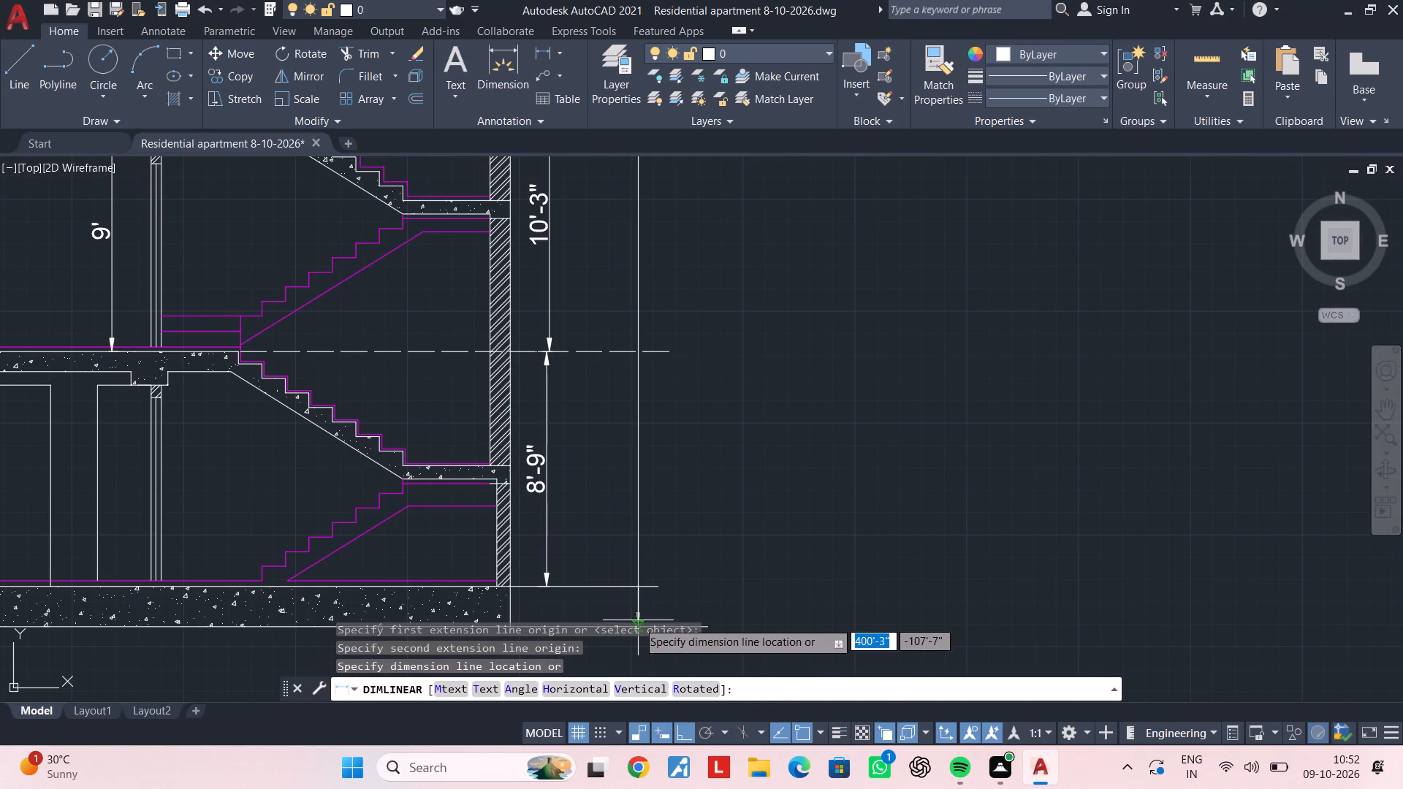
middle_click_drag(633, 606, 655, 414)
left_click(645, 435)
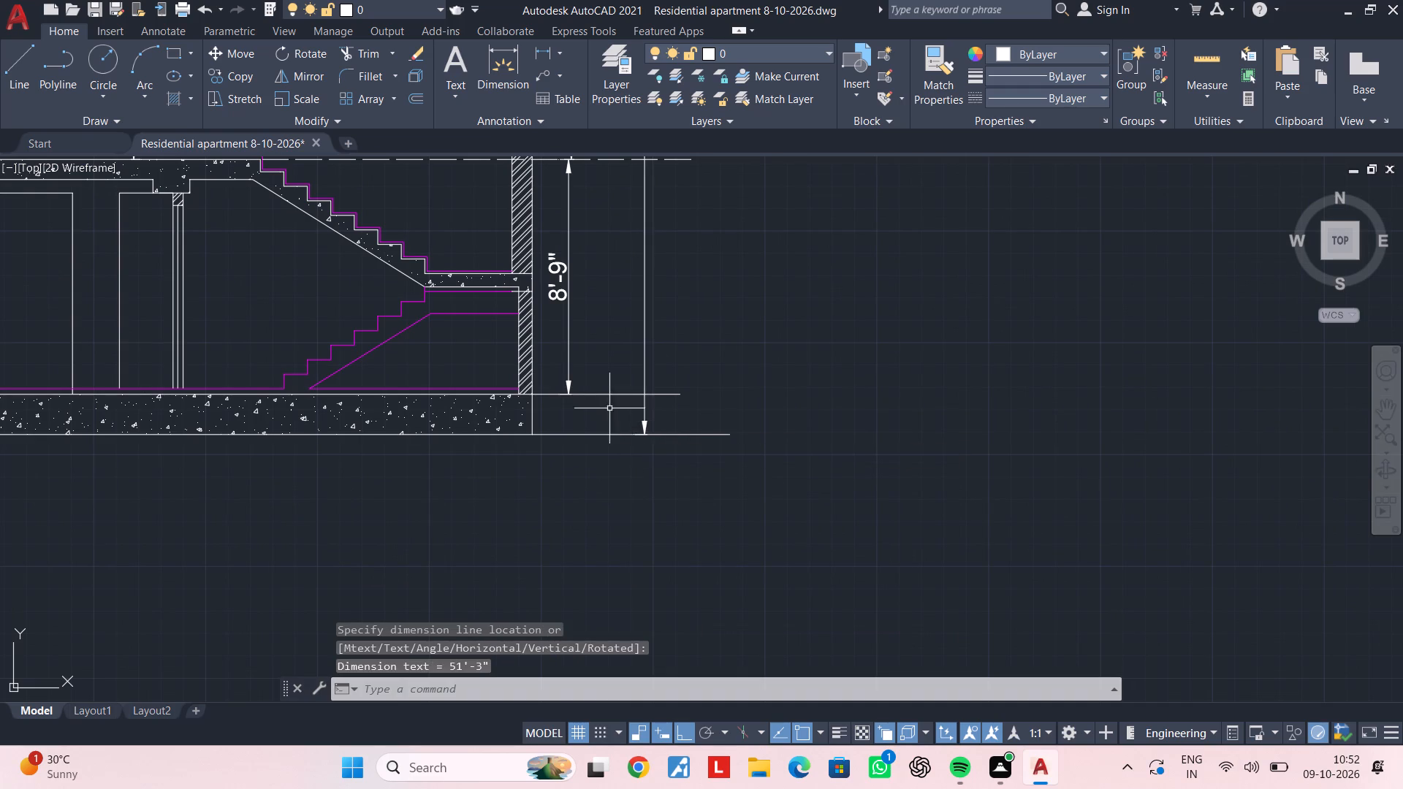
Dimension the base slab's thickness between its two extension lines, in line with the floor-to-floor chain.
middle_click_drag(610, 419, 617, 494)
key("space")
scroll(562, 473, "up", 1)
left_click(584, 468)
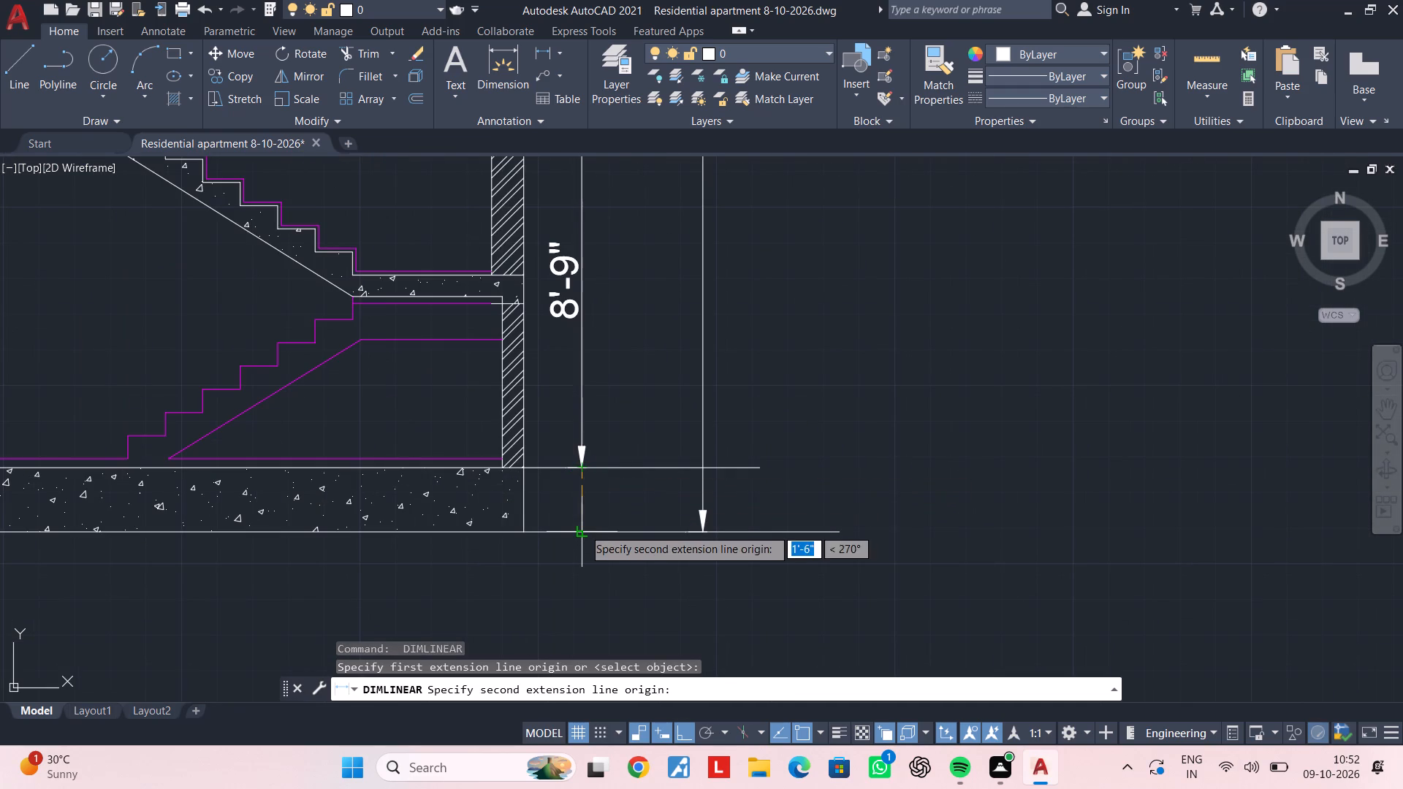
left_click(583, 532)
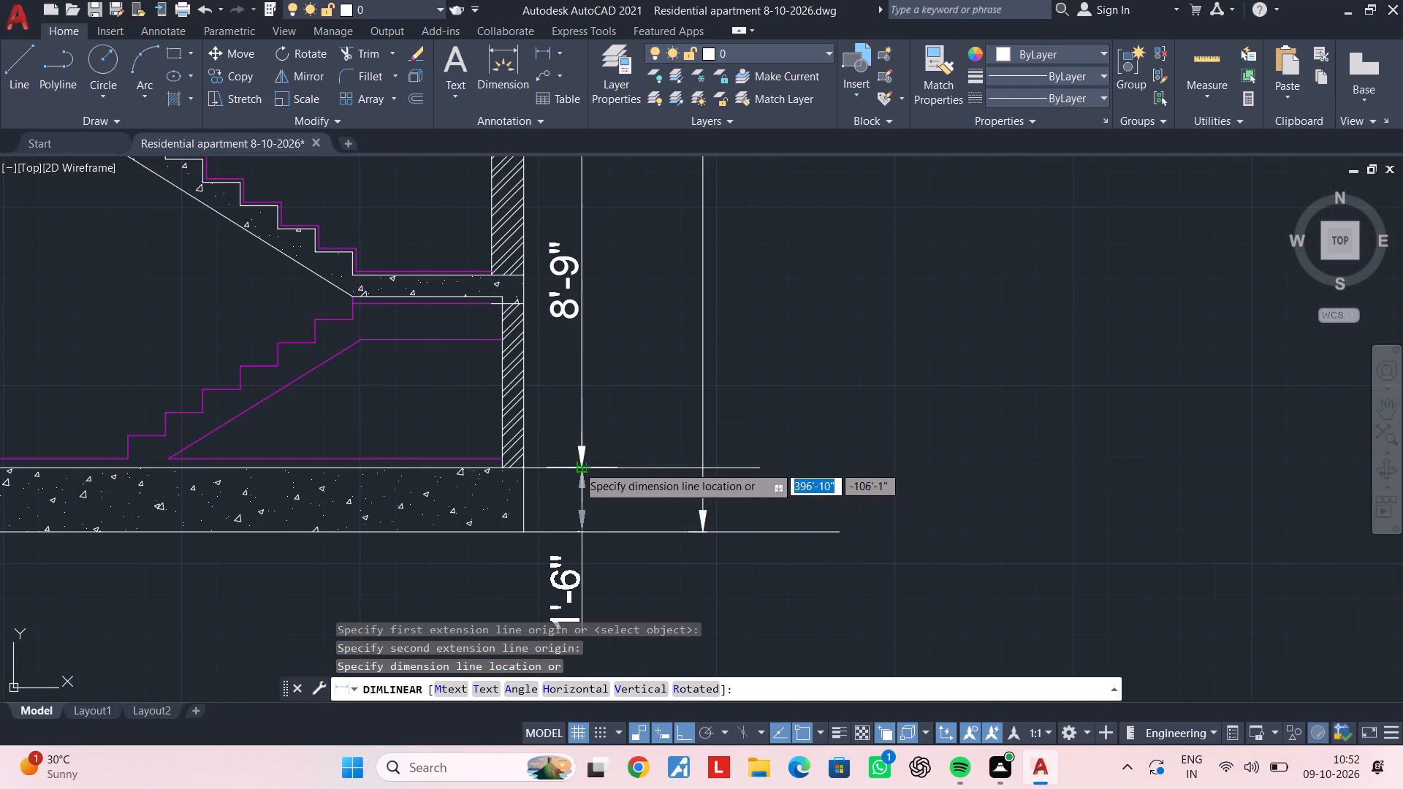
left_click(577, 465)
middle_click_drag(582, 505, 582, 446)
key("Escape")
Move the base slab dimension's text up so it sits between the dimension's arrows.
left_click(564, 530)
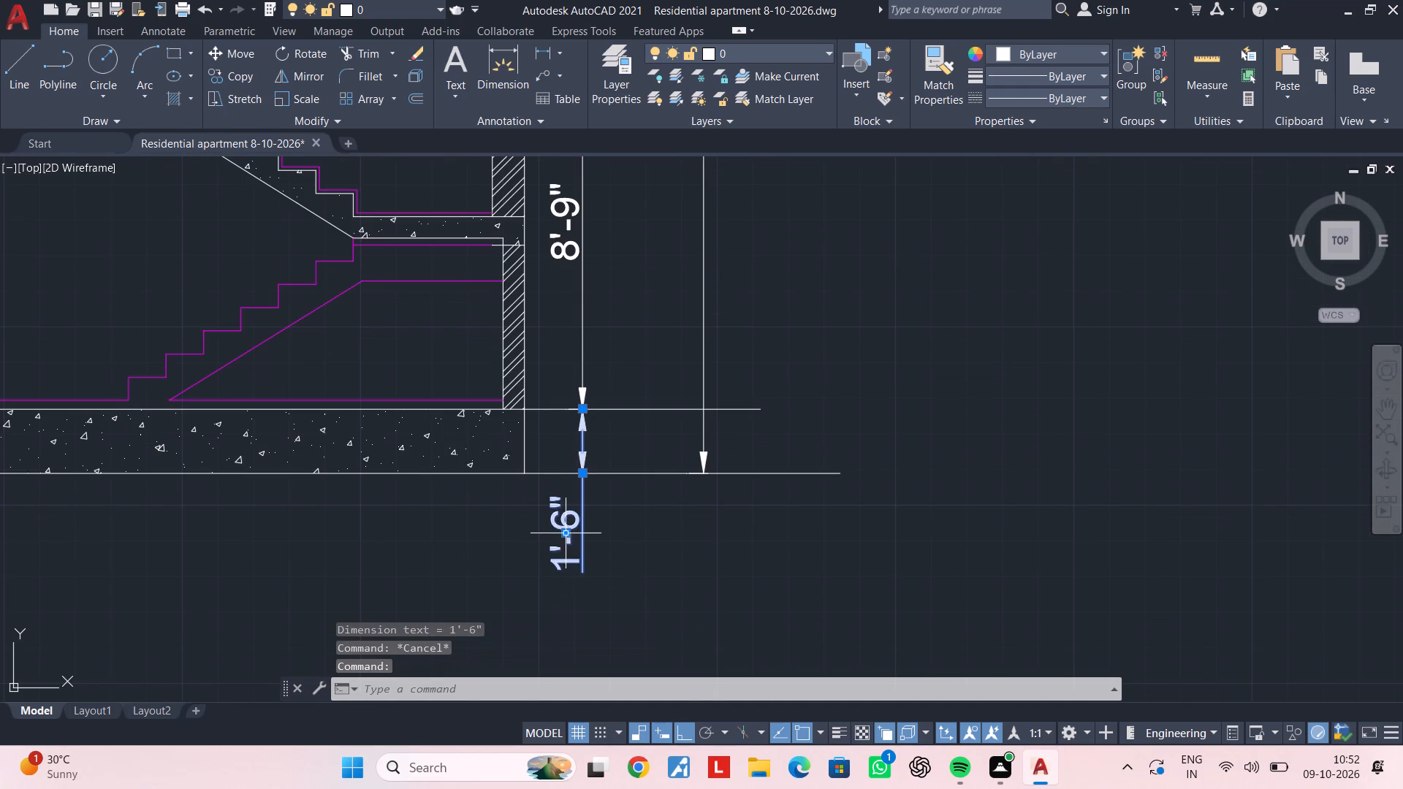
left_click(569, 536)
left_click(583, 438)
key("Escape")
key("Escape")
Draw a horizontal line outward from the base slab's bottom outer corner on the parking side, opposite the staircase.
scroll(612, 436, "down", 2)
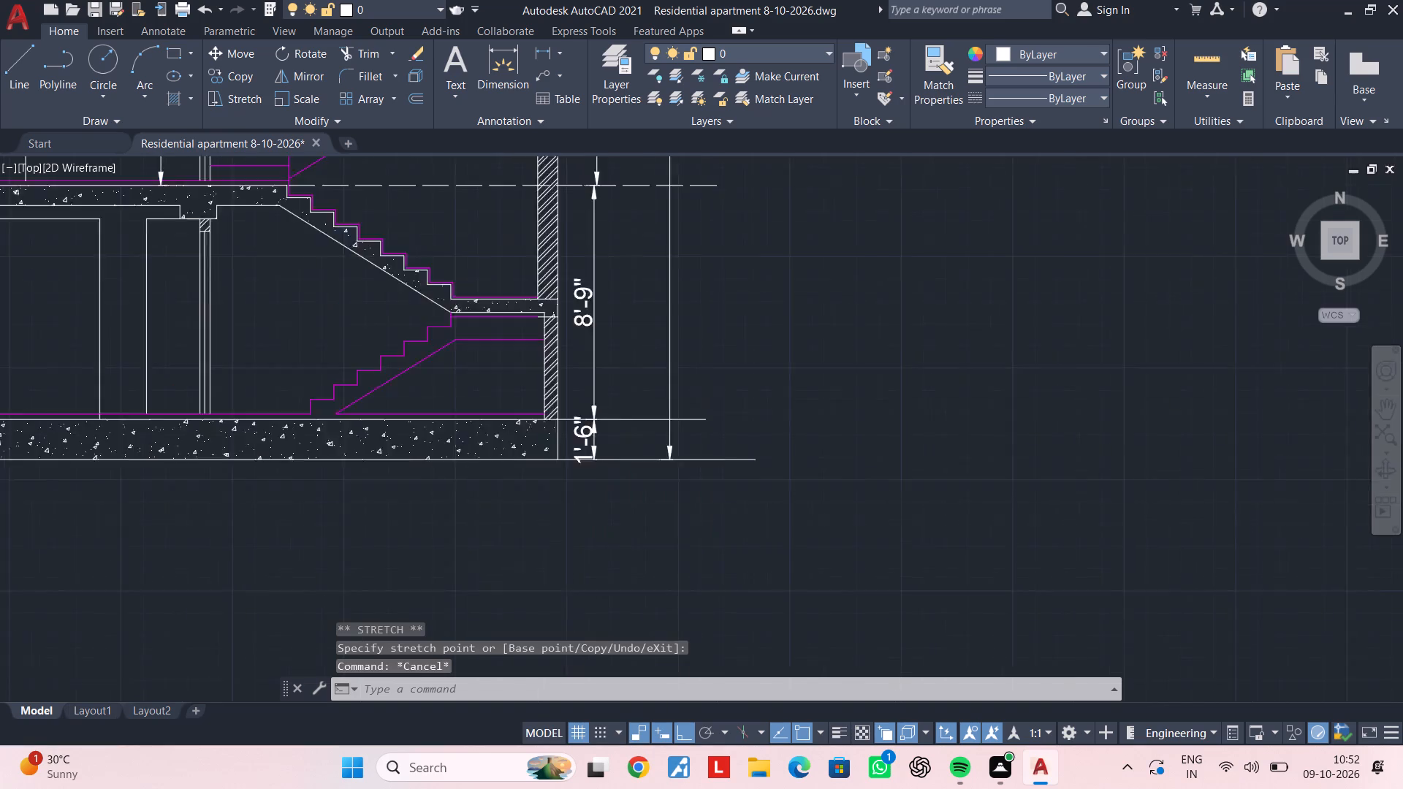
scroll(612, 436, "down", 1)
middle_click_drag(625, 397, 628, 534)
scroll(630, 395, "up", 1)
scroll(630, 395, "down", 2)
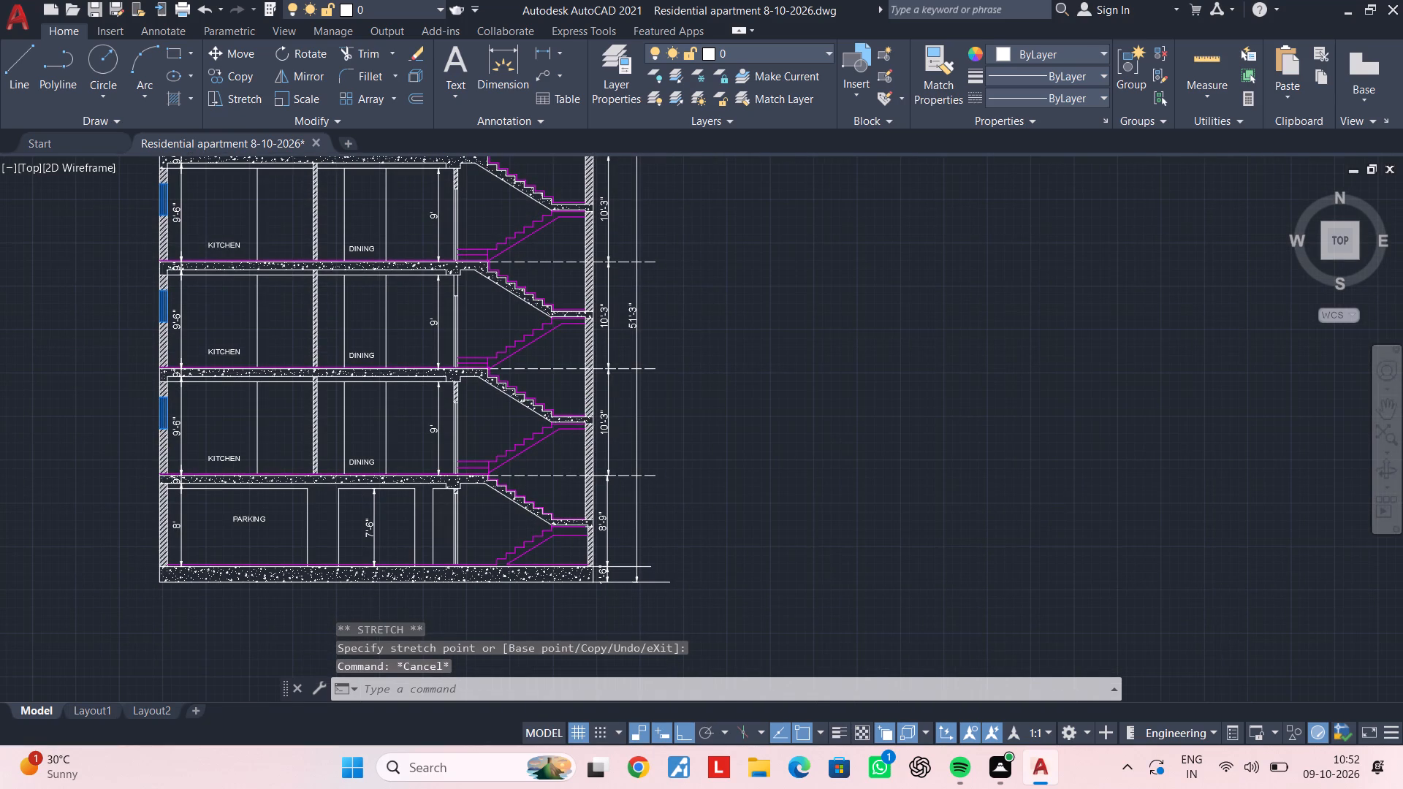
middle_click_drag(630, 395, 853, 376)
scroll(817, 416, "down", 1)
middle_click_drag(721, 487, 774, 465)
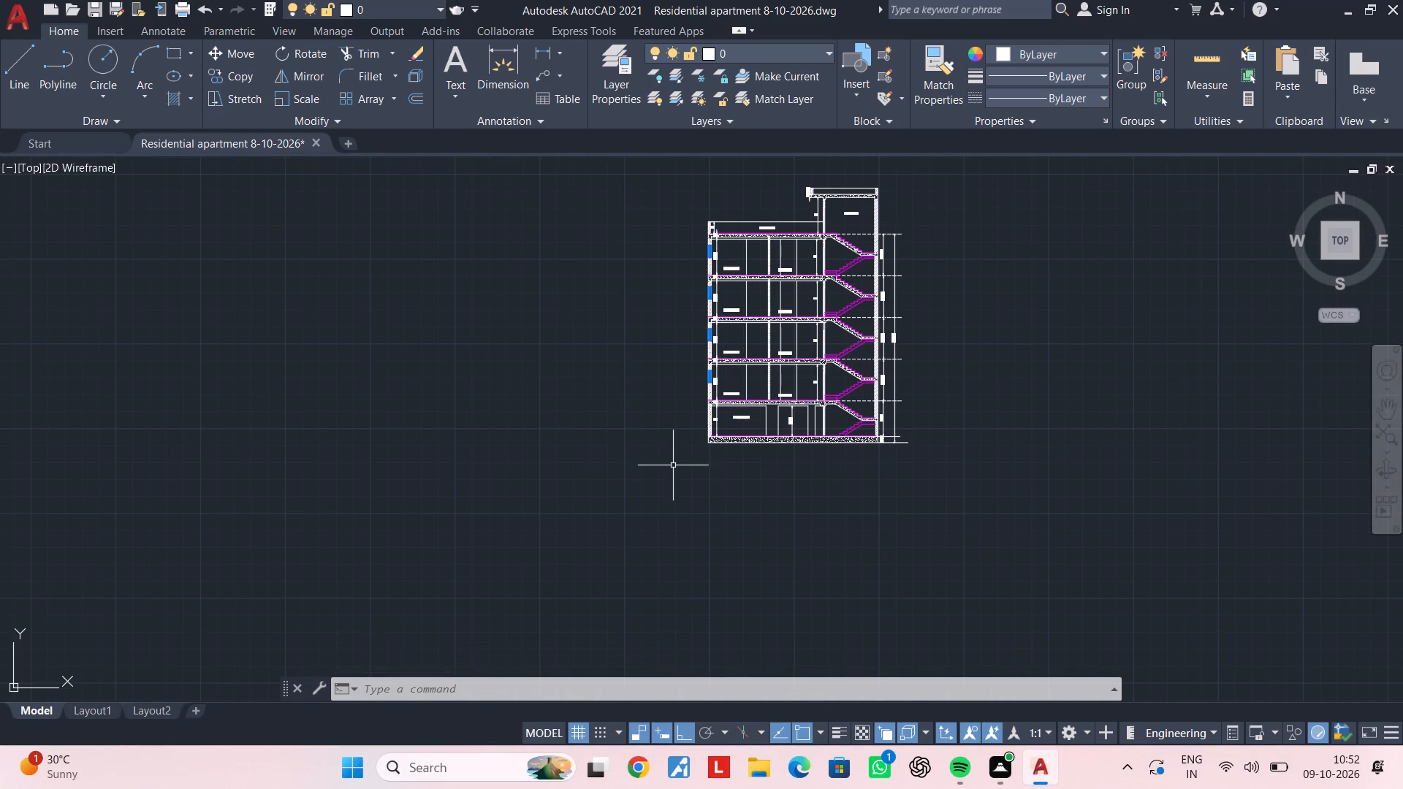
middle_click_drag(672, 465, 671, 506)
scroll(702, 491, "up", 2)
middle_click_drag(620, 503, 720, 498)
scroll(758, 484, "up", 2)
middle_click_drag(745, 491, 621, 509)
key("Escape")
key("Escape")
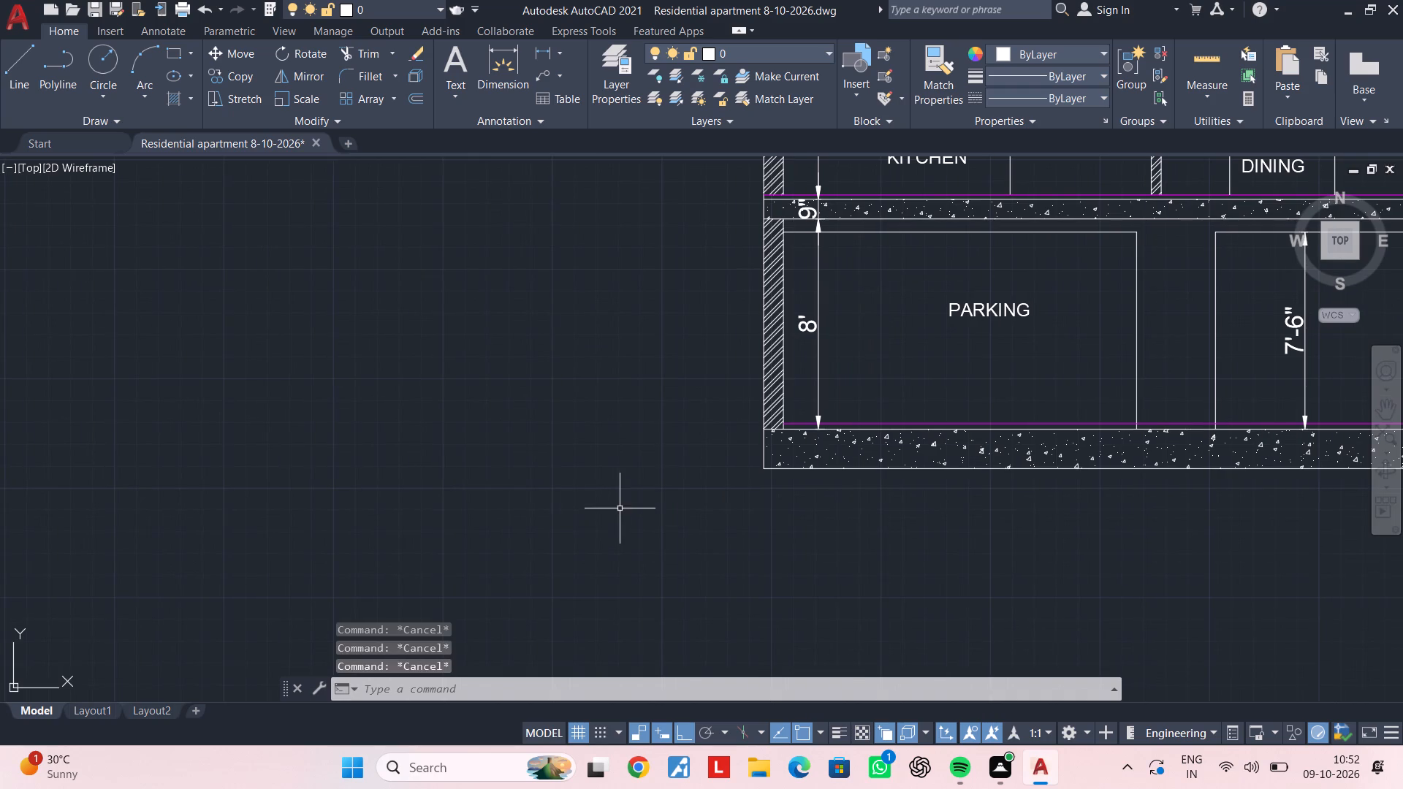
key("l")
key("space")
scroll(769, 469, "up", 3)
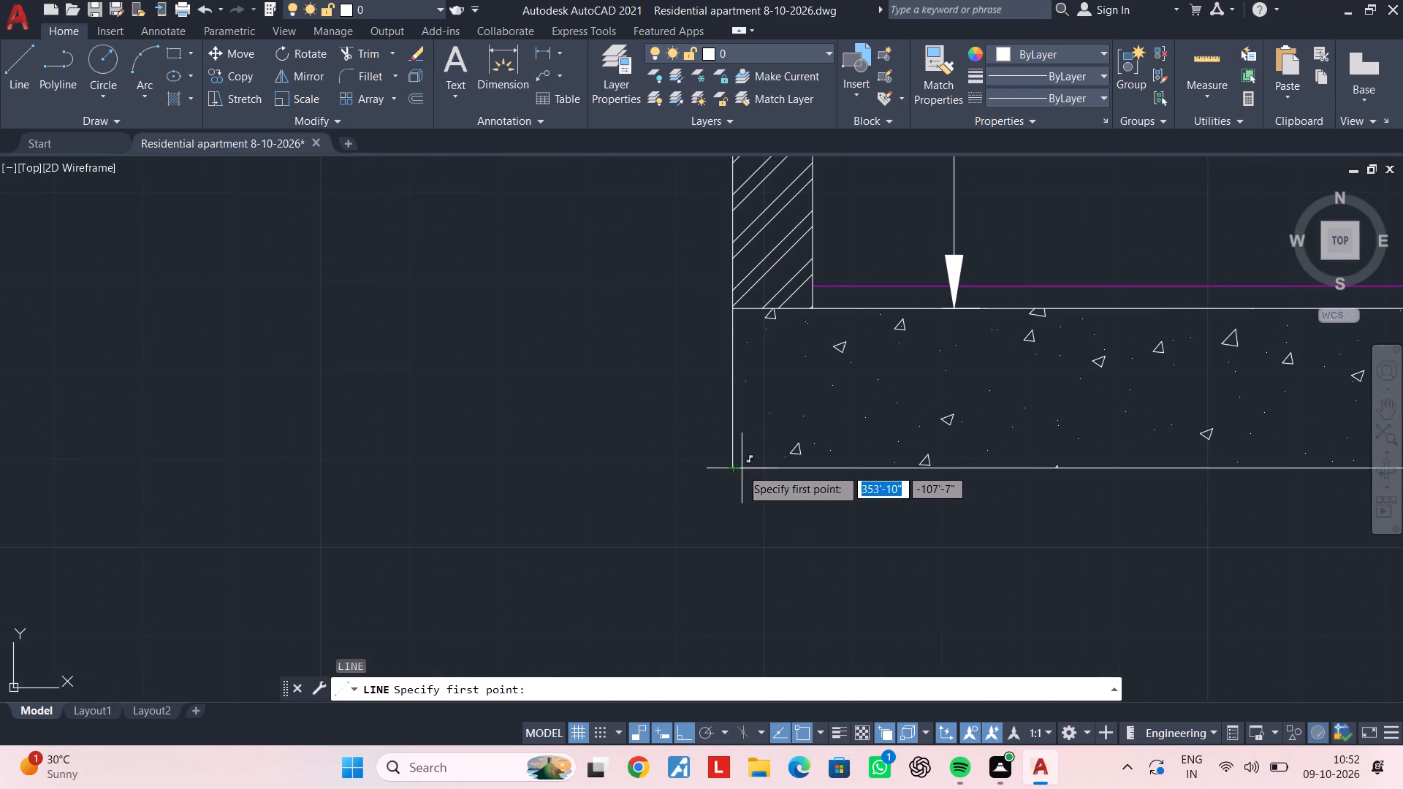
left_click(735, 468)
left_click(384, 455)
key("Escape")
scroll(430, 451, "down", 4)
key("Escape")
key("Escape")
key("Escape")
key("Escape")
scroll(517, 409, "down", 2)
key("Escape")
key("Escape")
key("Escape")
Copy the PARKING label with Ortho off to just above the new line outside the base slab.
scroll(548, 397, "down", 1)
middle_click_drag(550, 410, 547, 529)
key("Escape")
key("Escape")
left_click(691, 449)
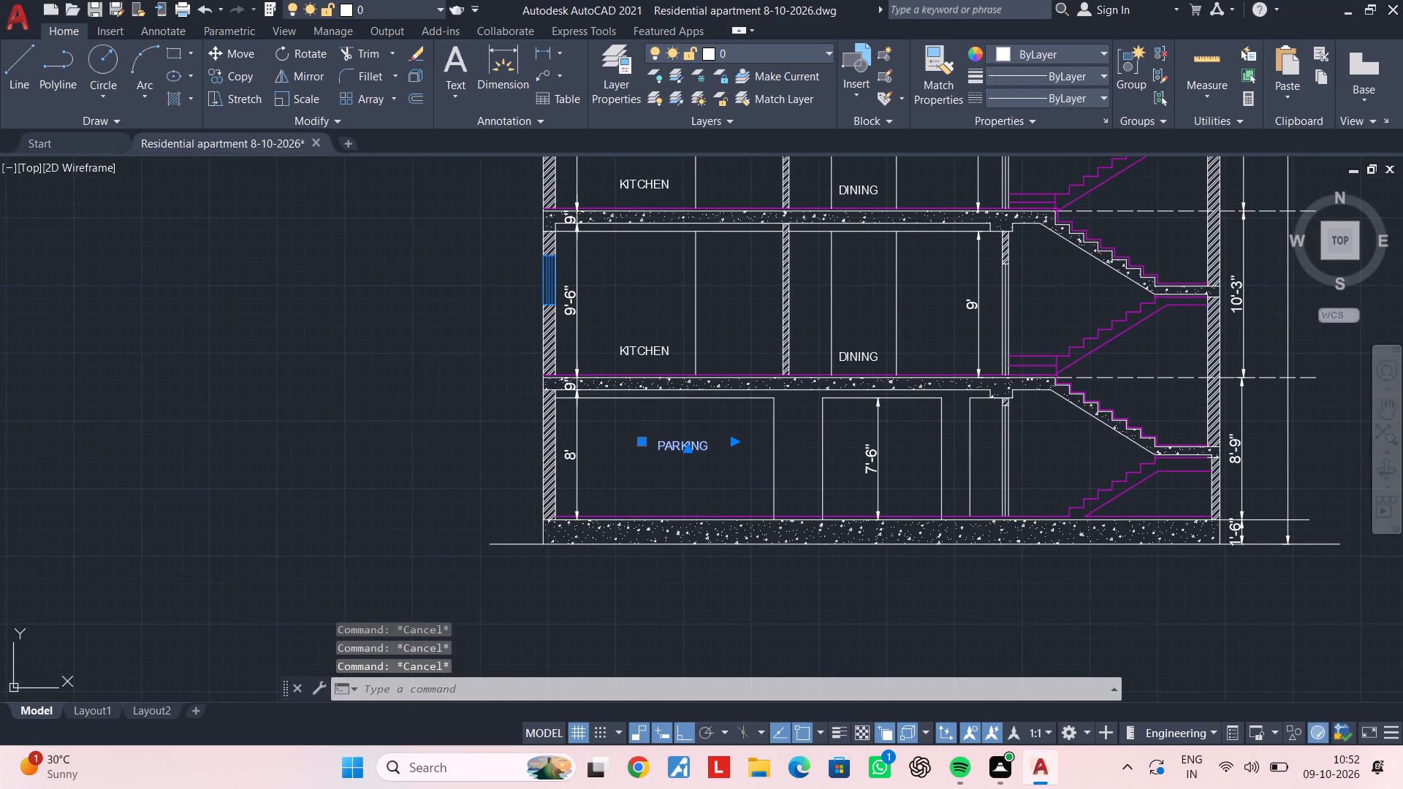
type("CO")
key("space")
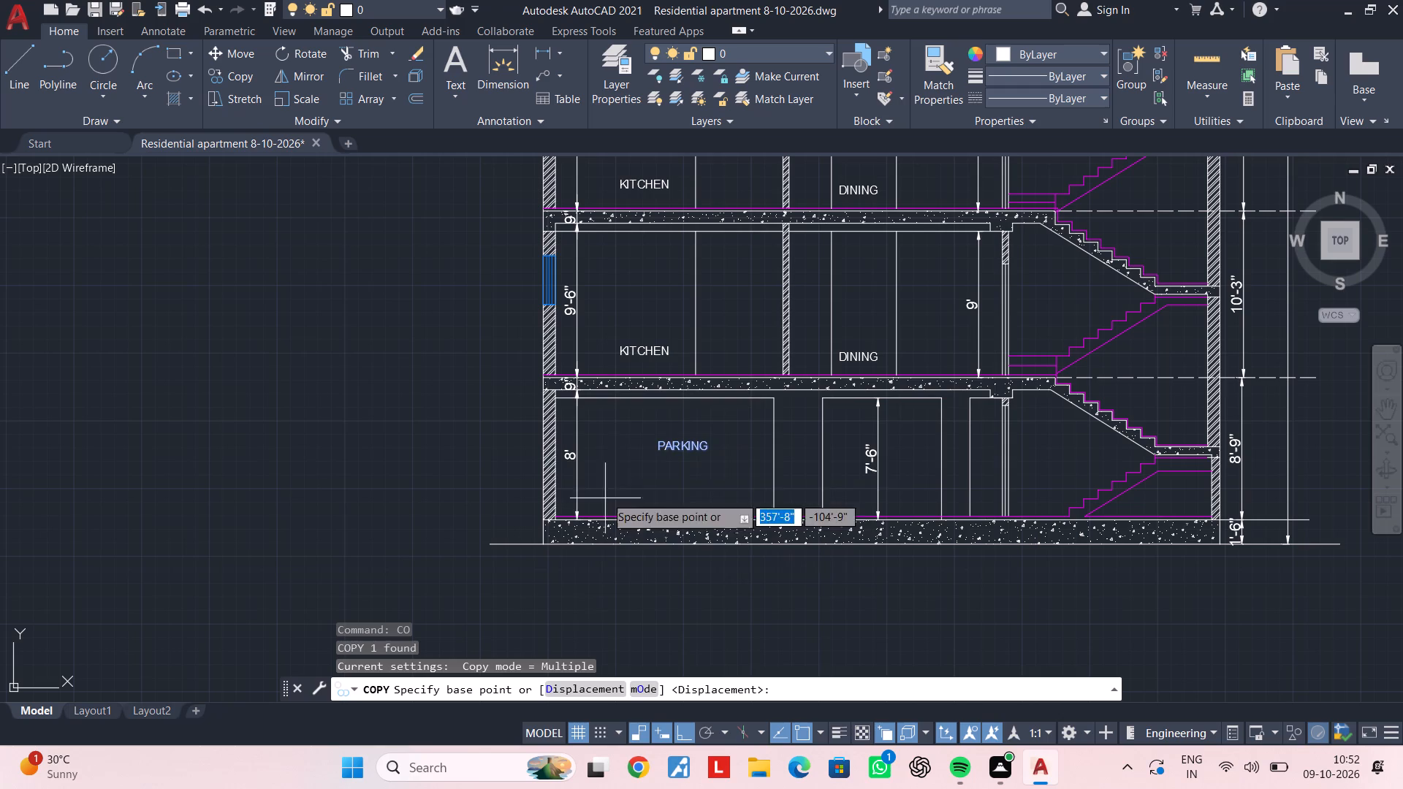
left_click(669, 449)
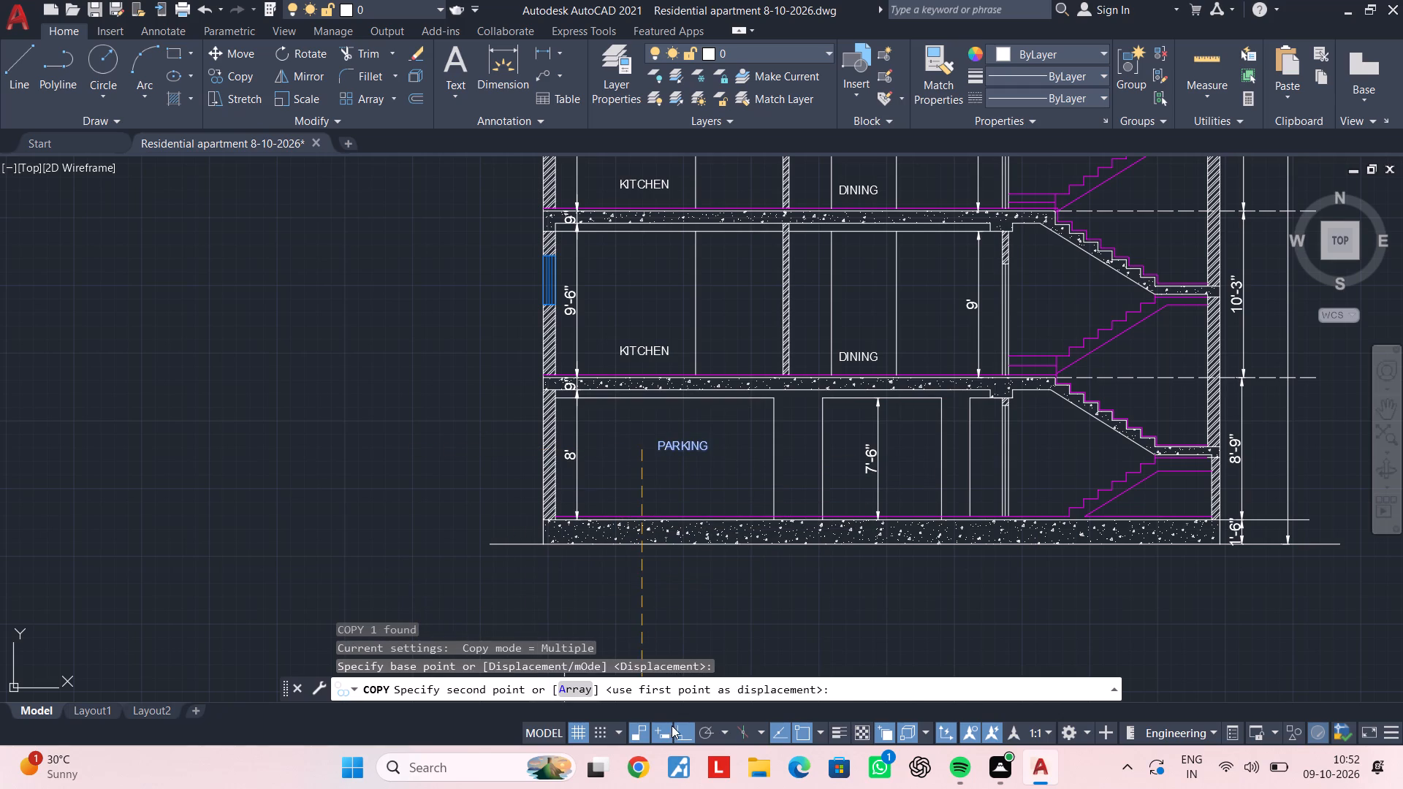
left_click(677, 725)
middle_click_drag(457, 525, 515, 530)
scroll(533, 539, "up", 3)
middle_click_drag(549, 566, 547, 525)
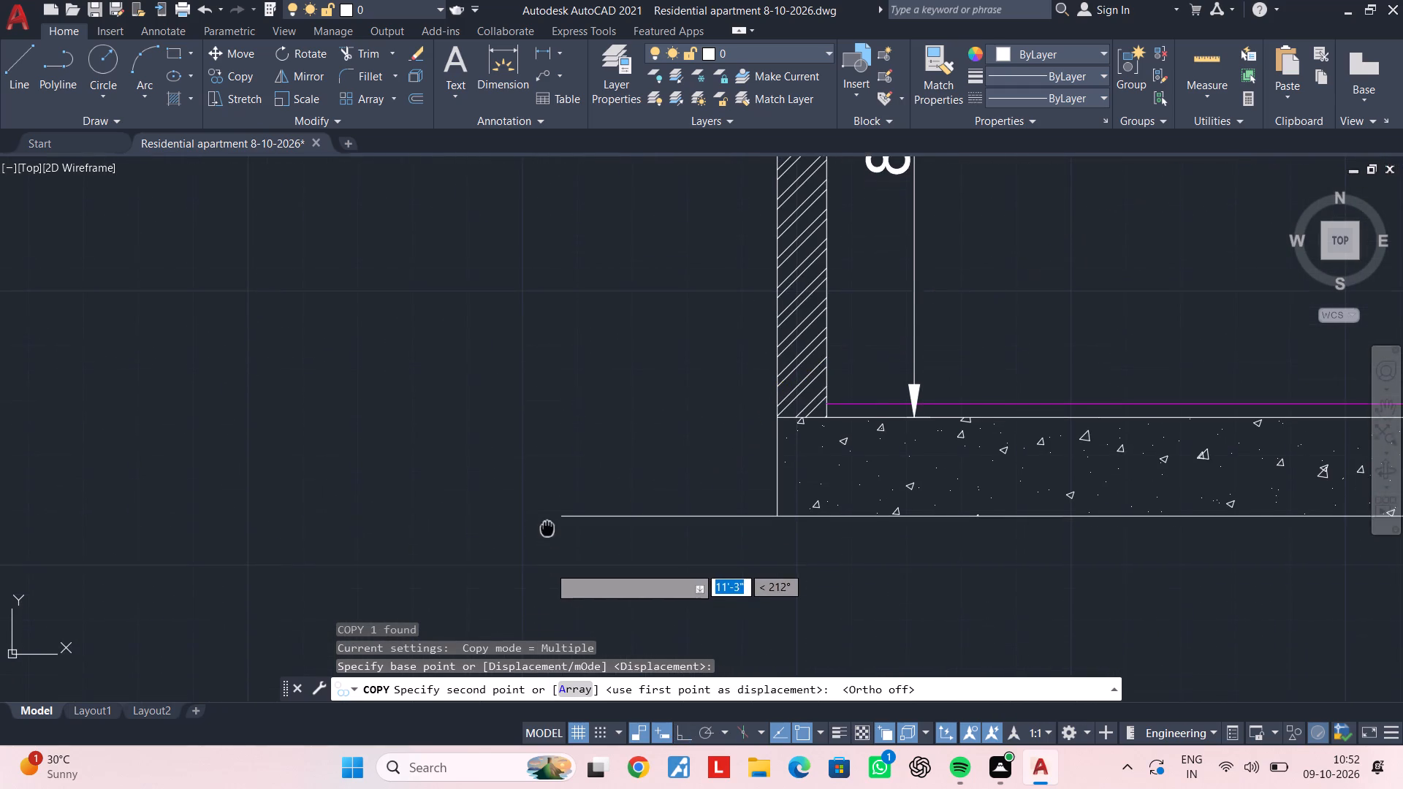
middle_click_drag(547, 525, 547, 514)
scroll(517, 512, "up", 1)
left_click(490, 473)
key("Escape")
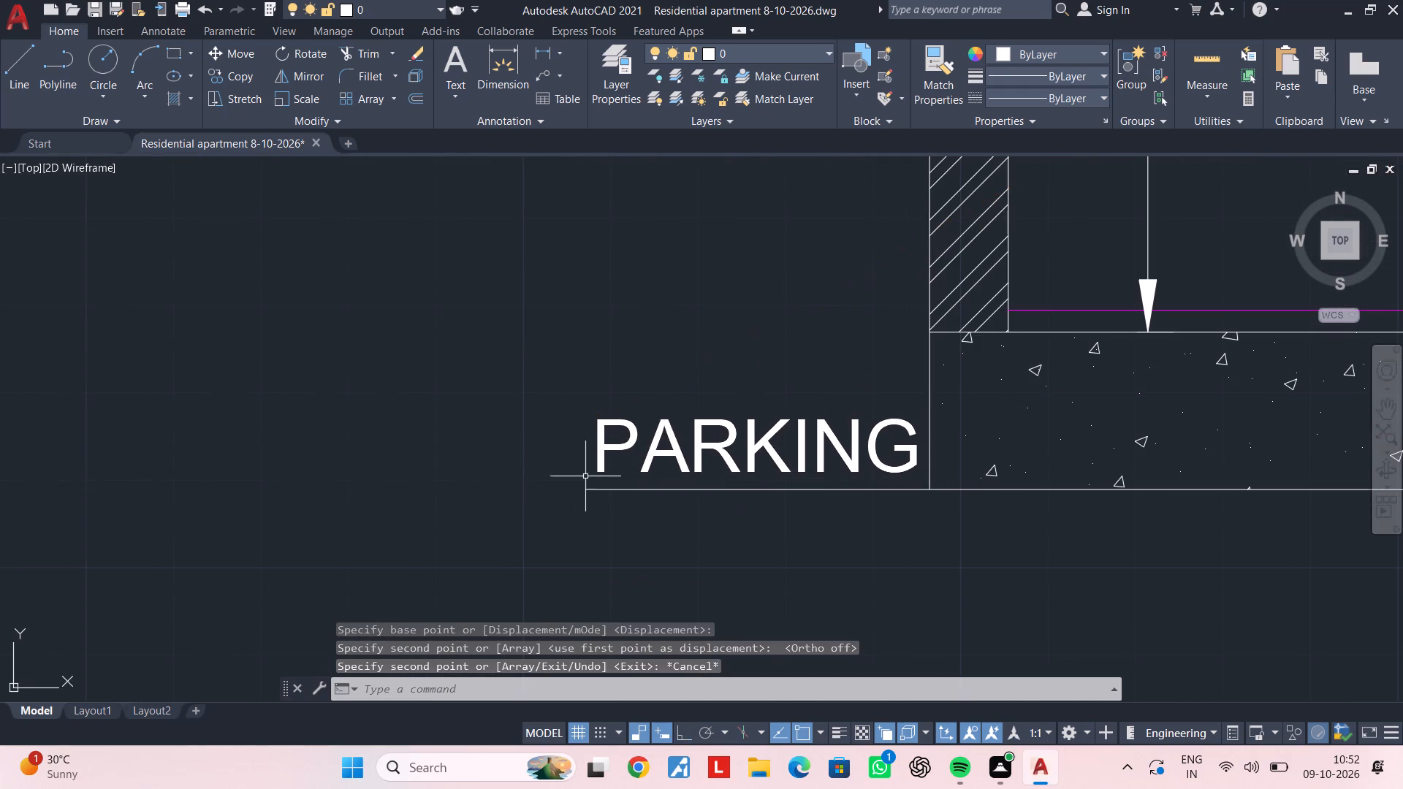
Change the copied PARKING label outside the base slab to read LVL +0'-0".
middle_click_drag(585, 476, 381, 515)
key("Escape")
double_click(449, 496)
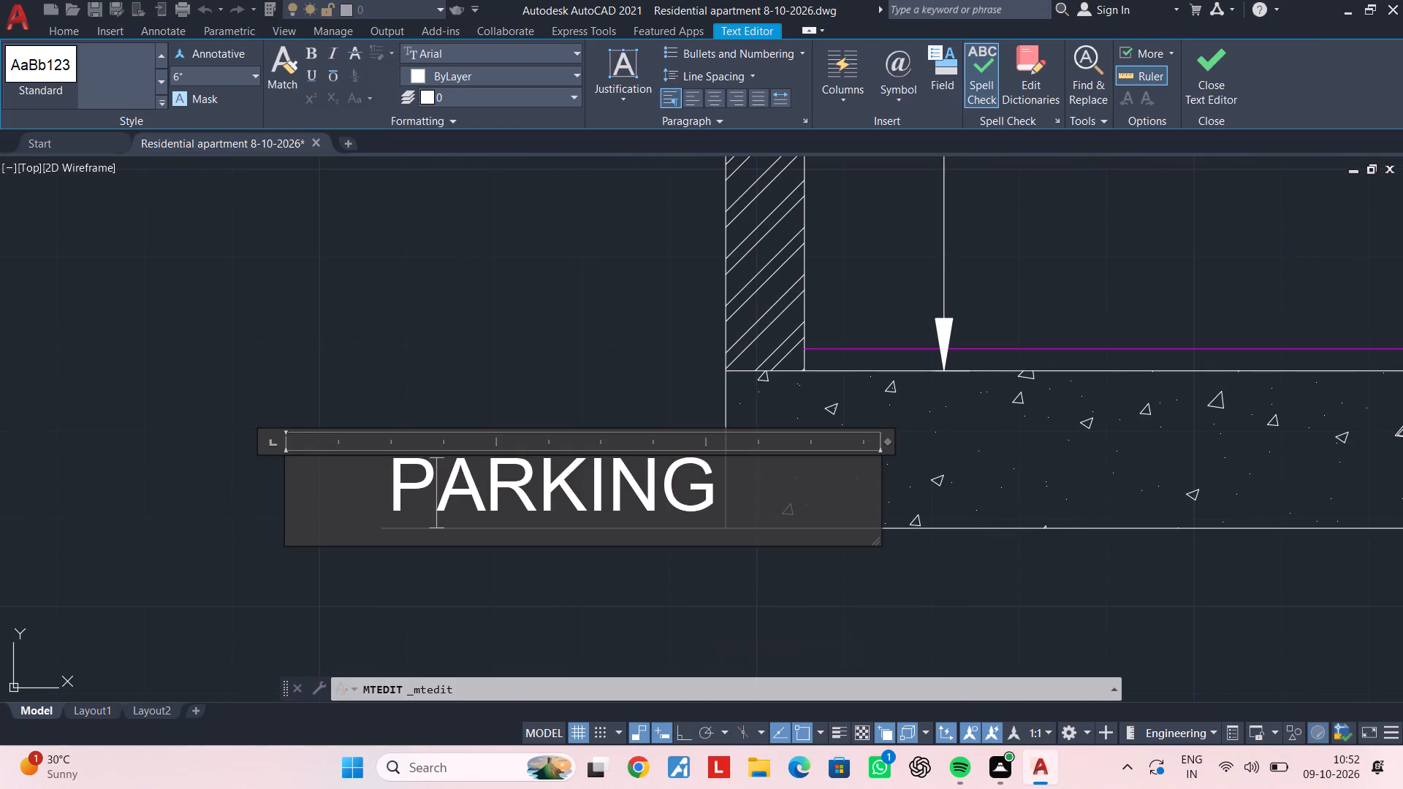
left_click(708, 489)
key("BackSpace")
key("BackSpace")
key("BackSpace")
key("BackSpace")
key("BackSpace")
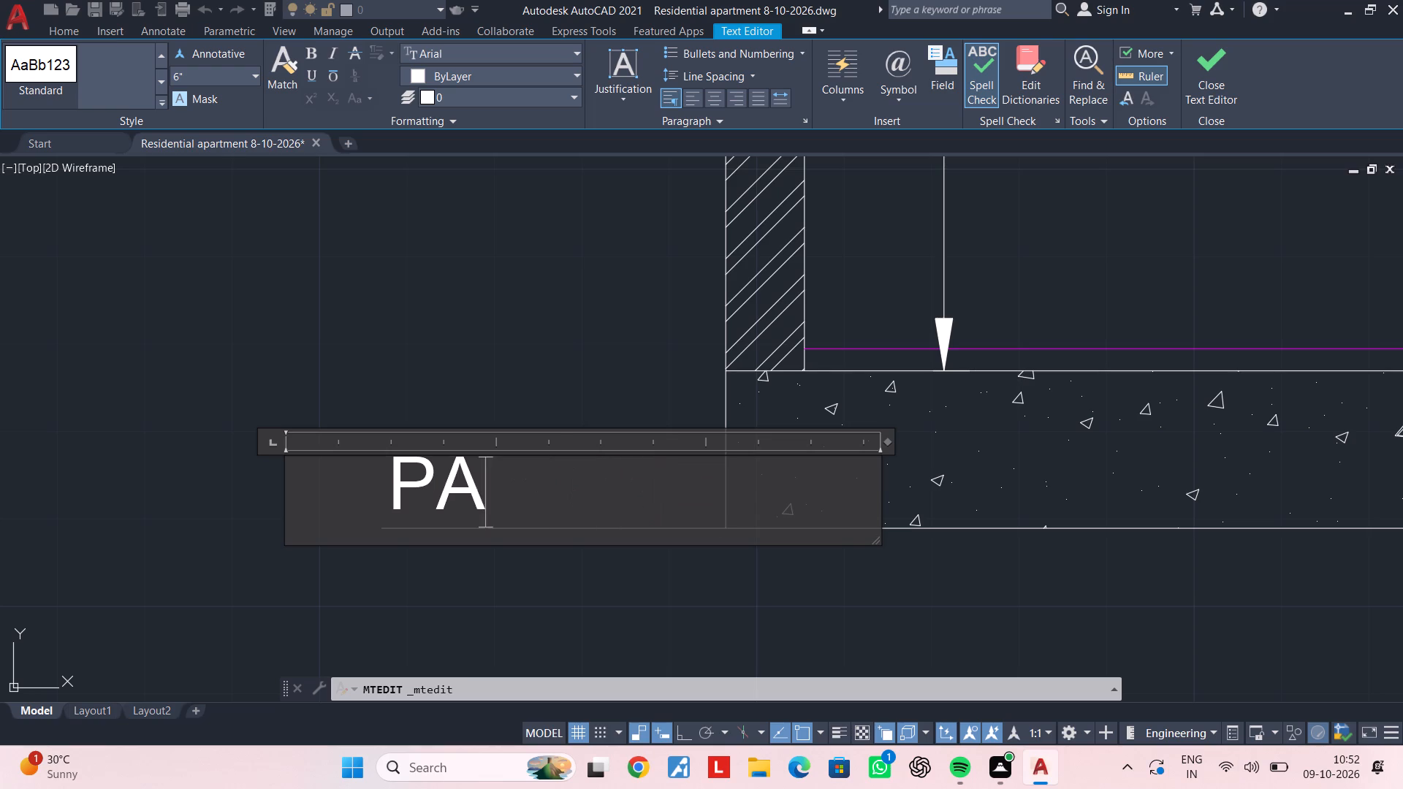
key("BackSpace")
key("BackSpace")
key("space")
type("LV")
key("l")
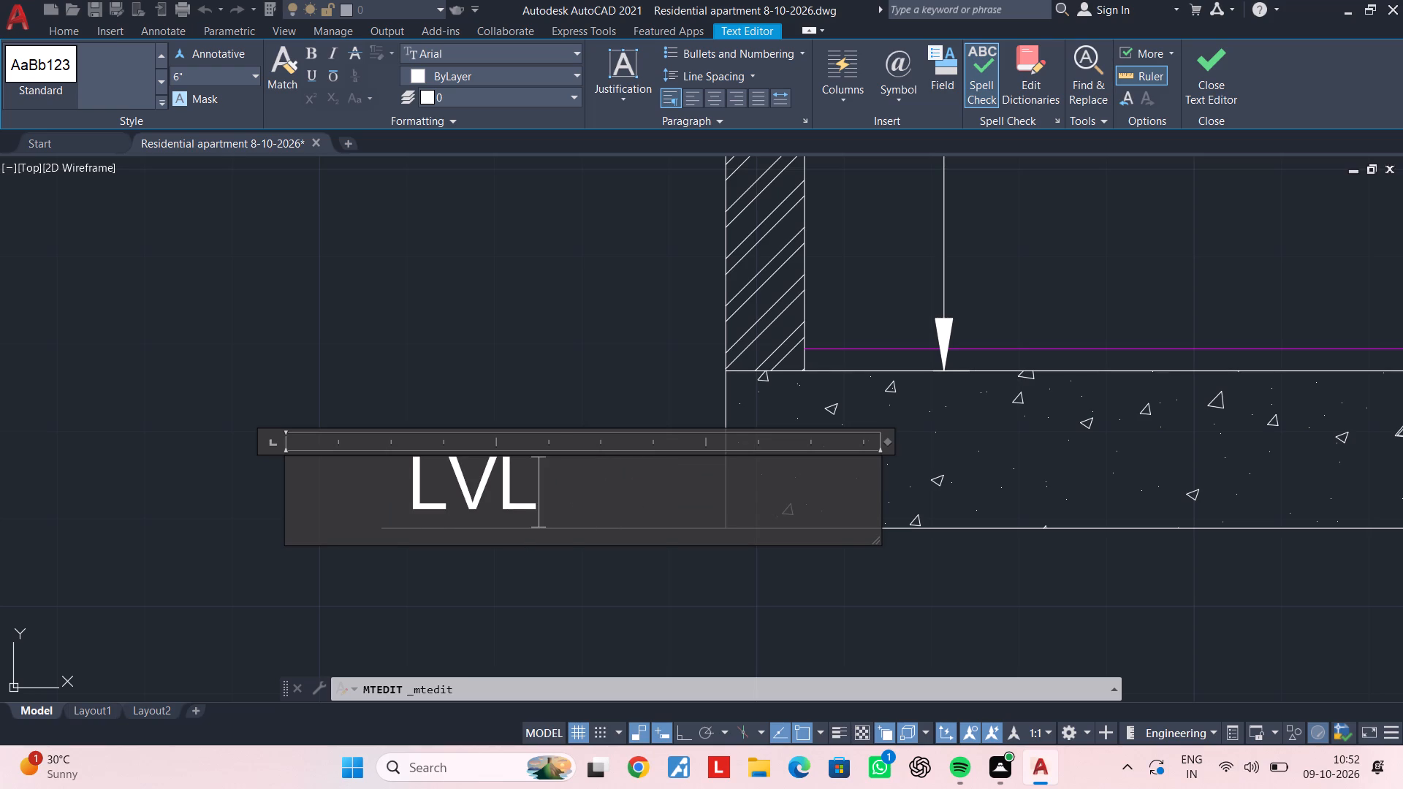
key("space")
type("+-")
key("BackSpace")
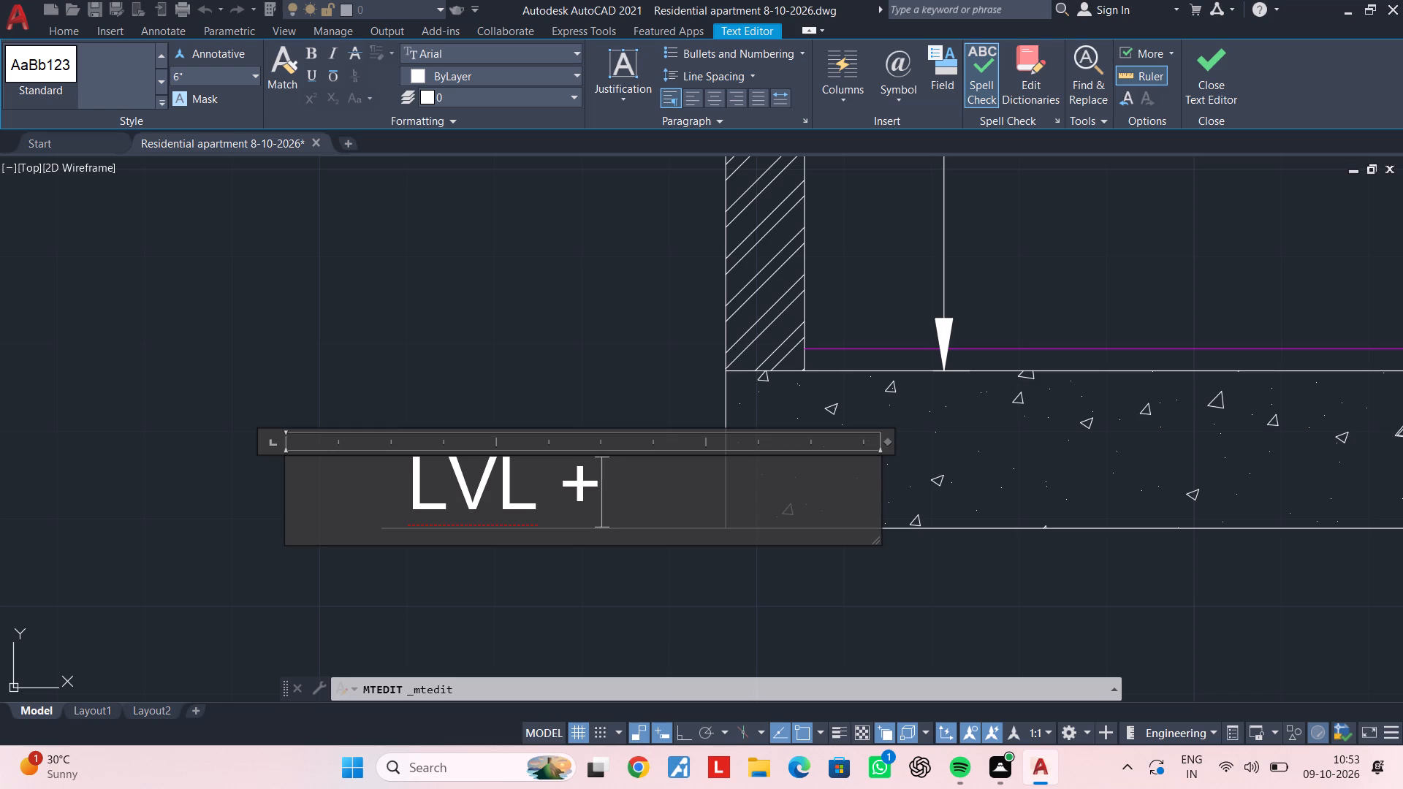
key("BackSpace")
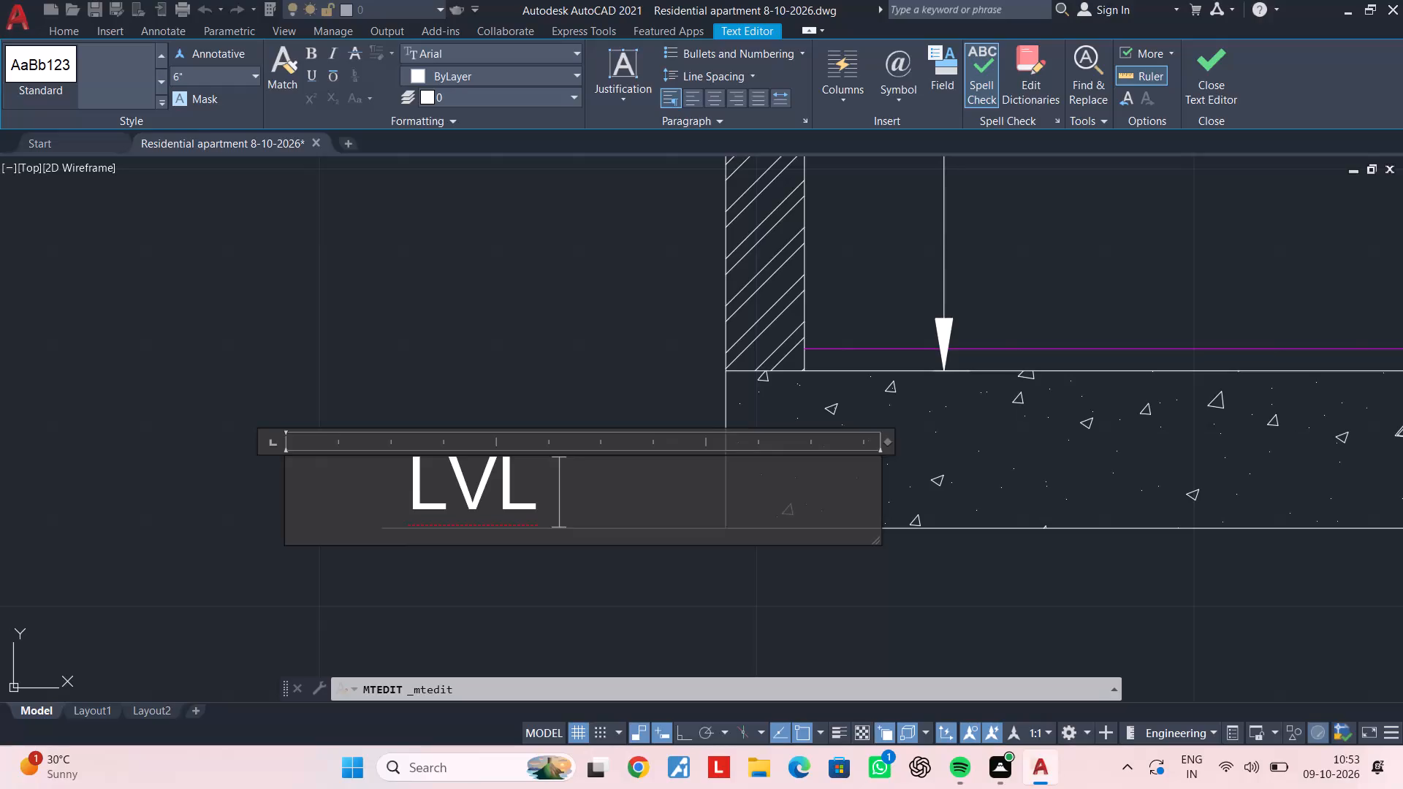
key("ctrl+shift+equal")
key("ctrl+shift+equal")
key("ctrl+equal")
key("shift+plus")
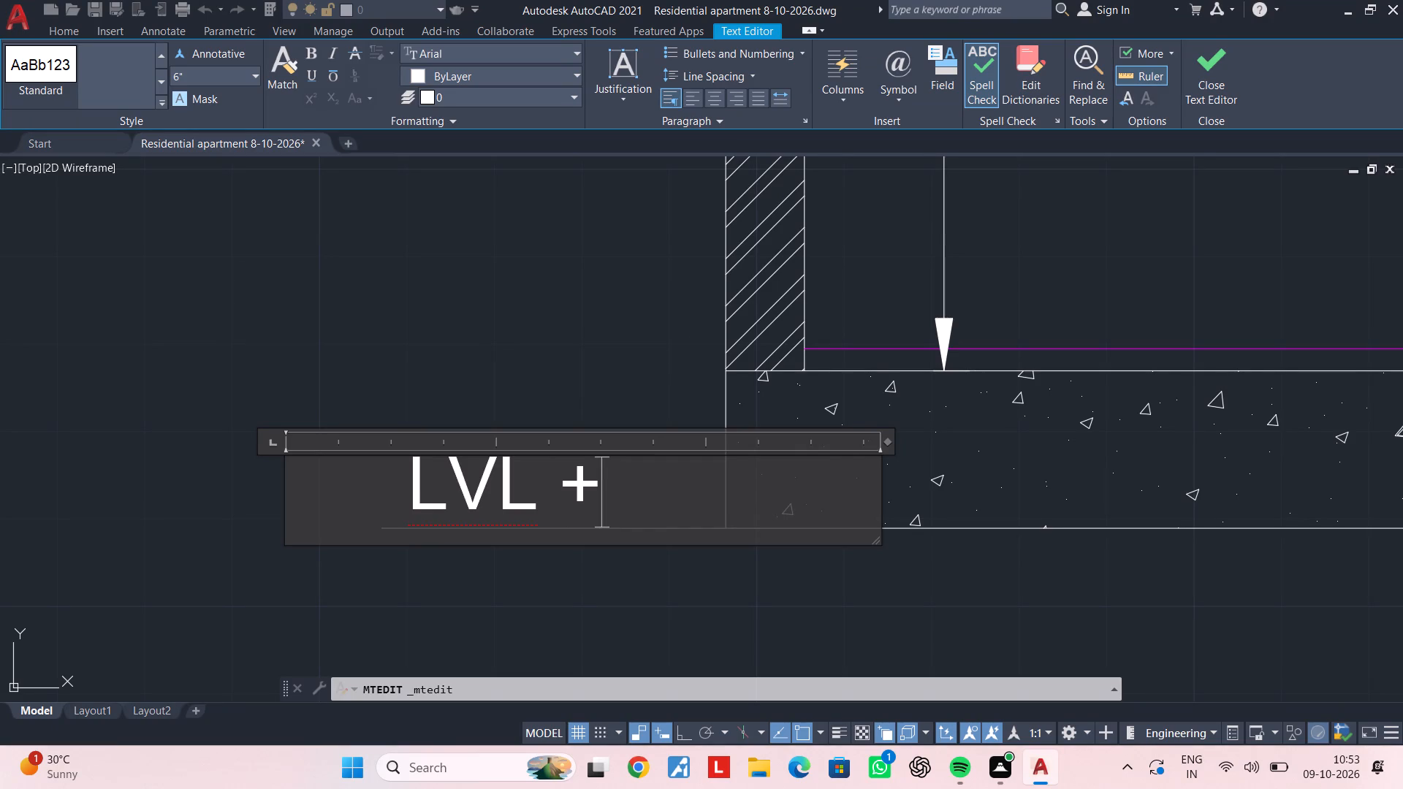
type("0'")
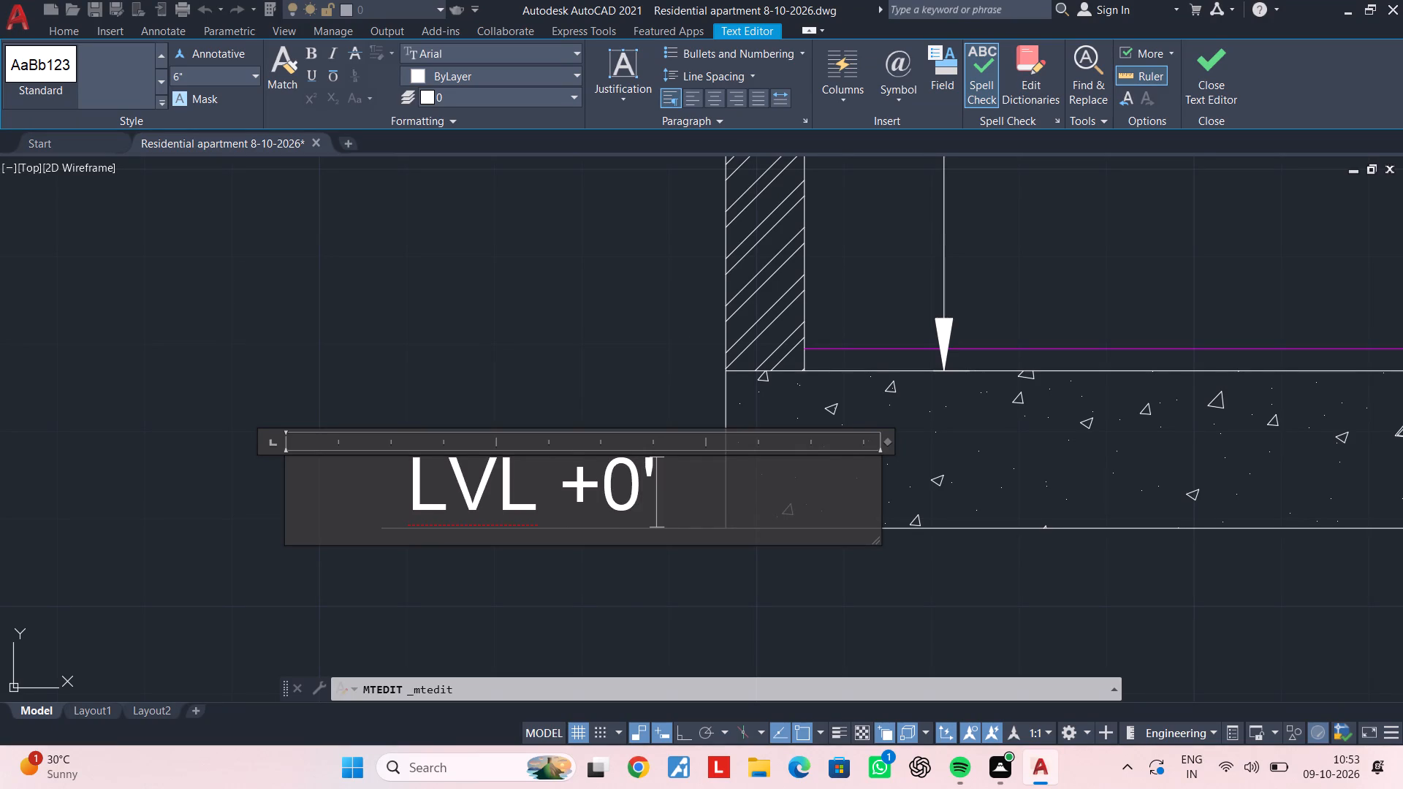
type("-0\"")
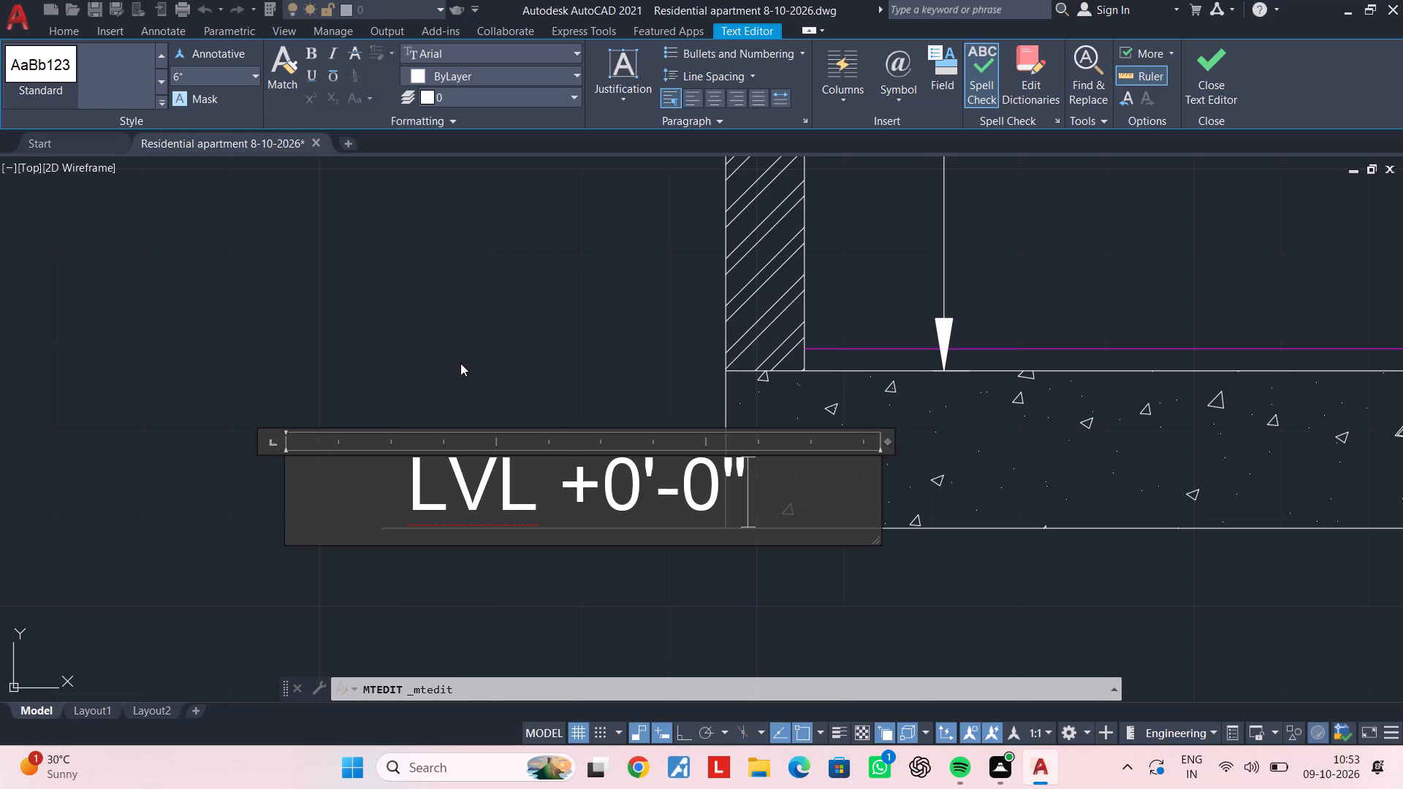
left_click(460, 363)
key("Escape")
key("Escape")
Move the LVL +0'-0" label slightly outward so it clears the slab's edge and sits over its level line.
scroll(530, 465, "down", 1)
middle_click_drag(530, 465, 495, 478)
key("Escape")
left_click(482, 489)
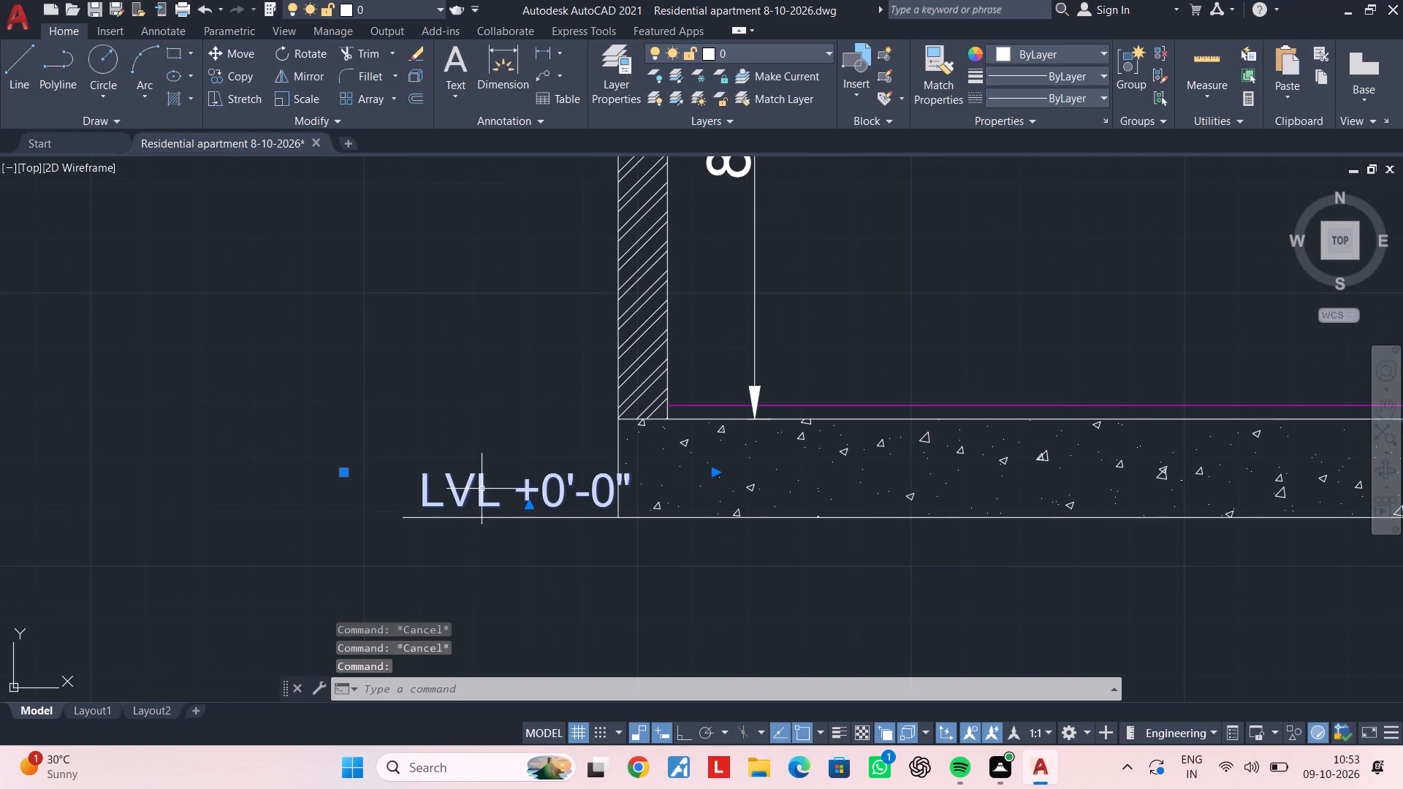
type("M")
key("space")
left_click(479, 489)
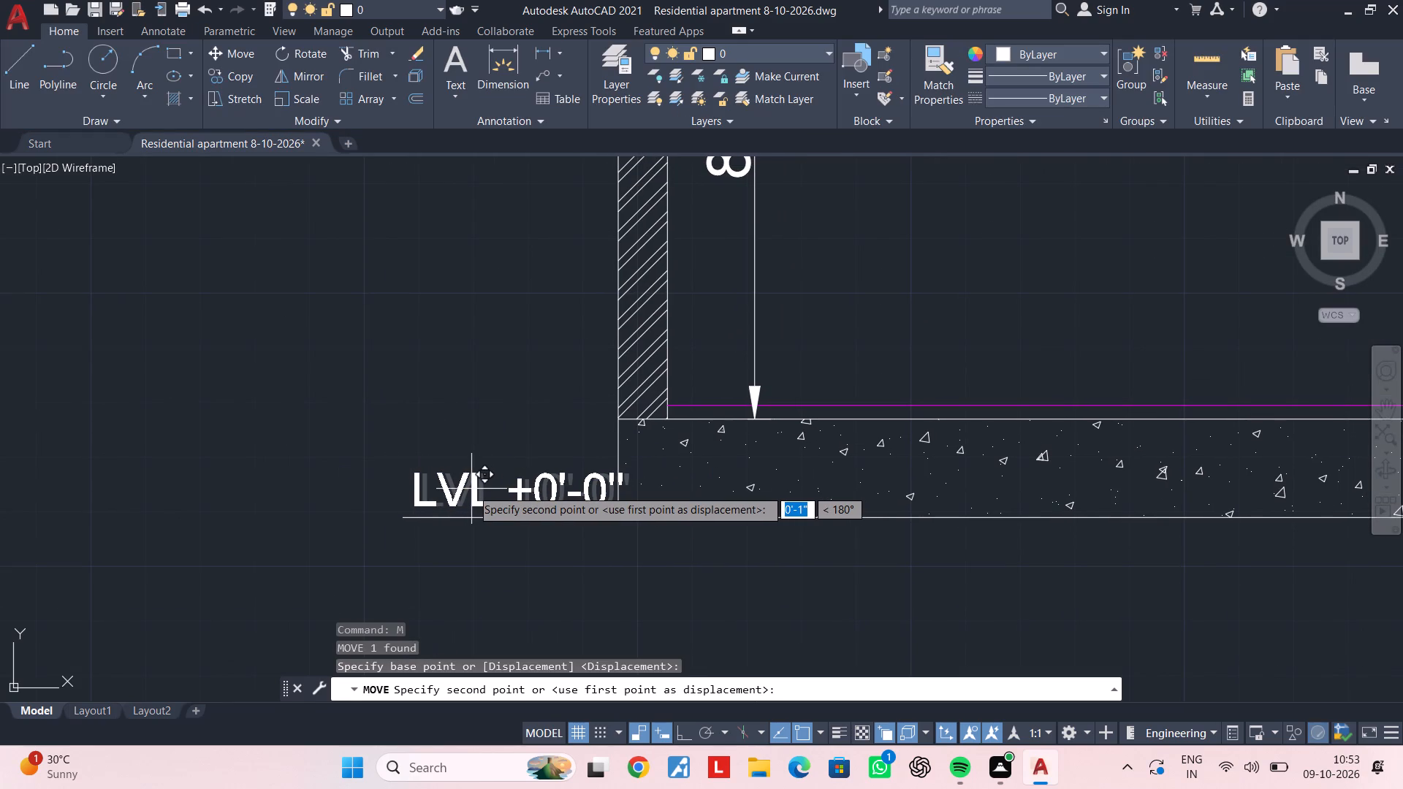
left_click(464, 489)
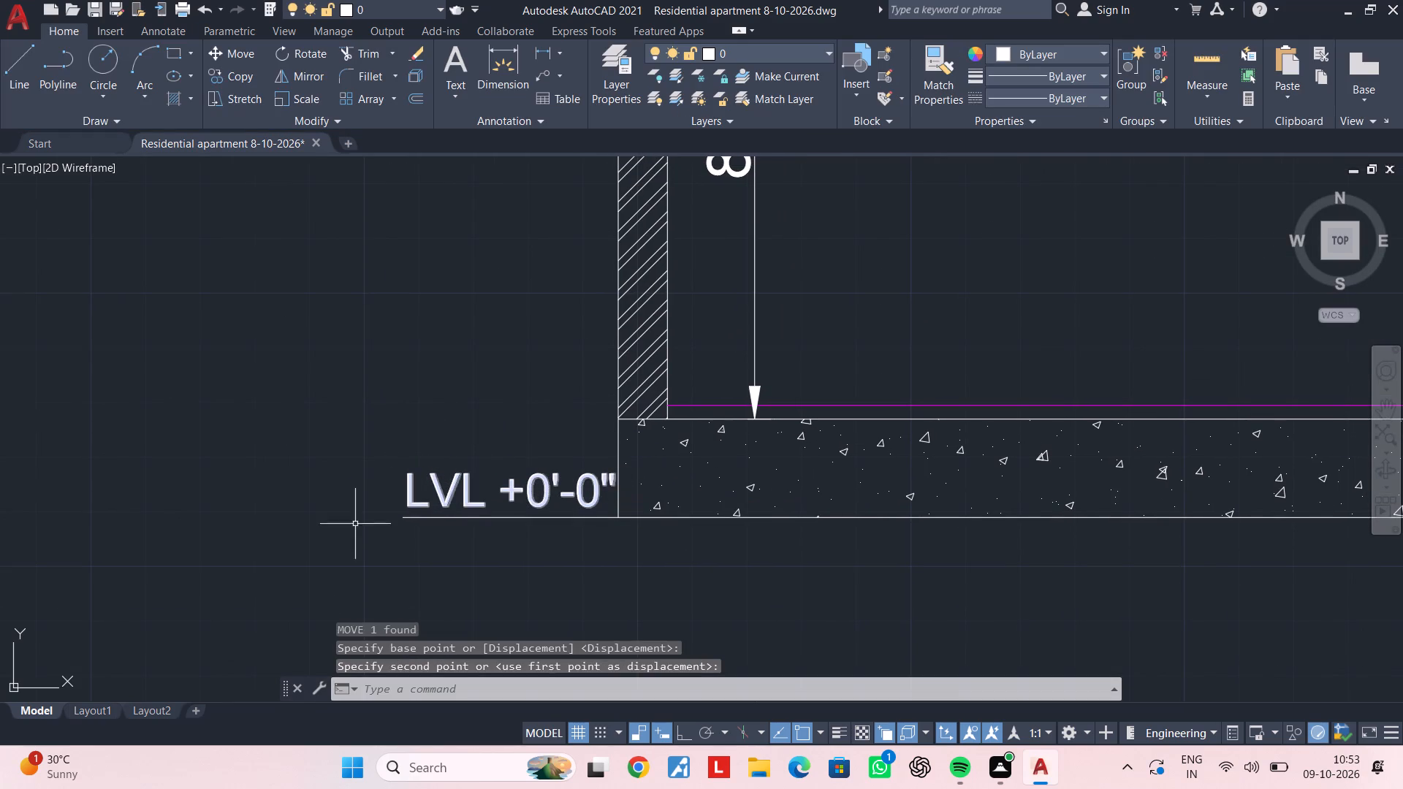
key("Escape")
key("Escape")
Offset the base level line 1'6" upward to the top of the base slab.
middle_click_drag(623, 428, 623, 500)
key("Escape")
key("Escape")
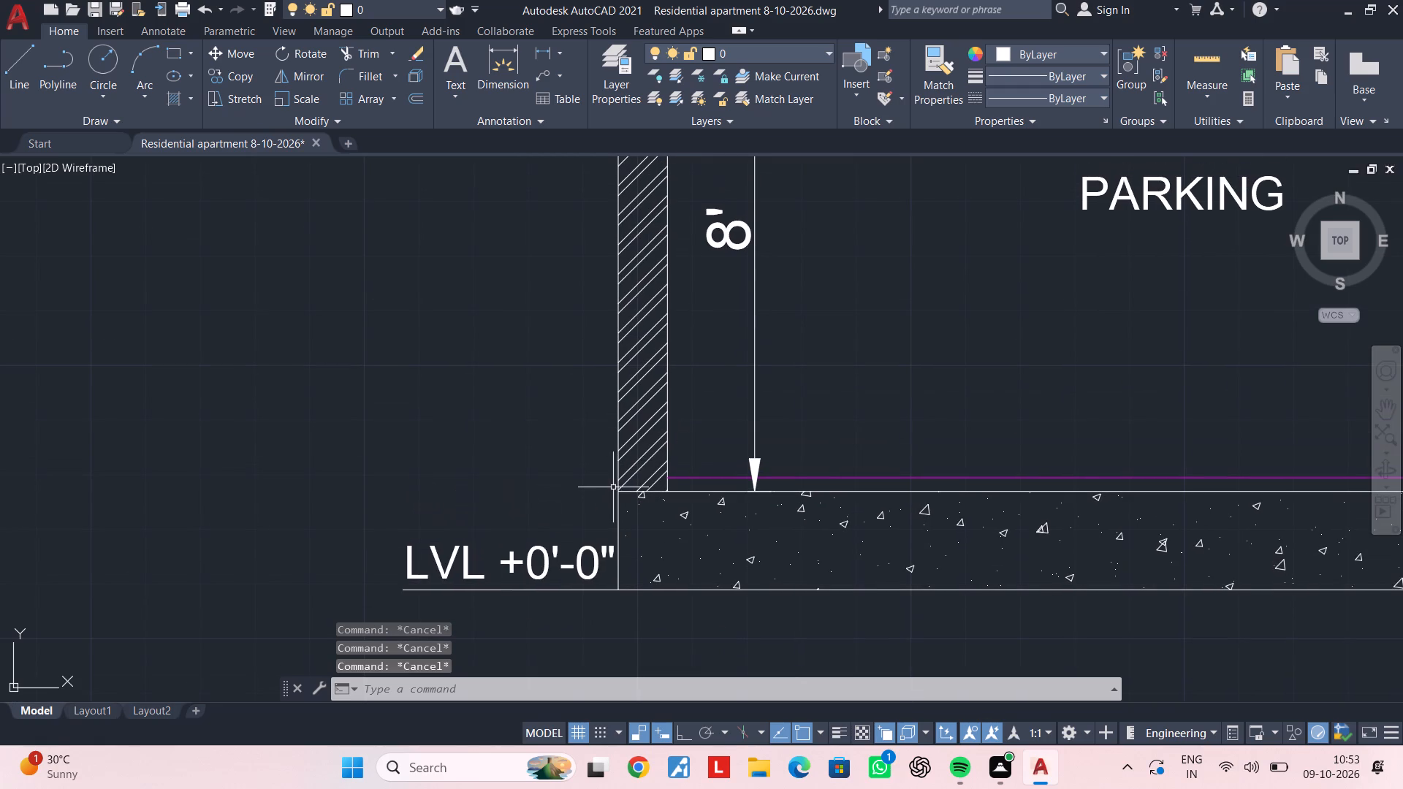
left_click(556, 589)
key("Escape")
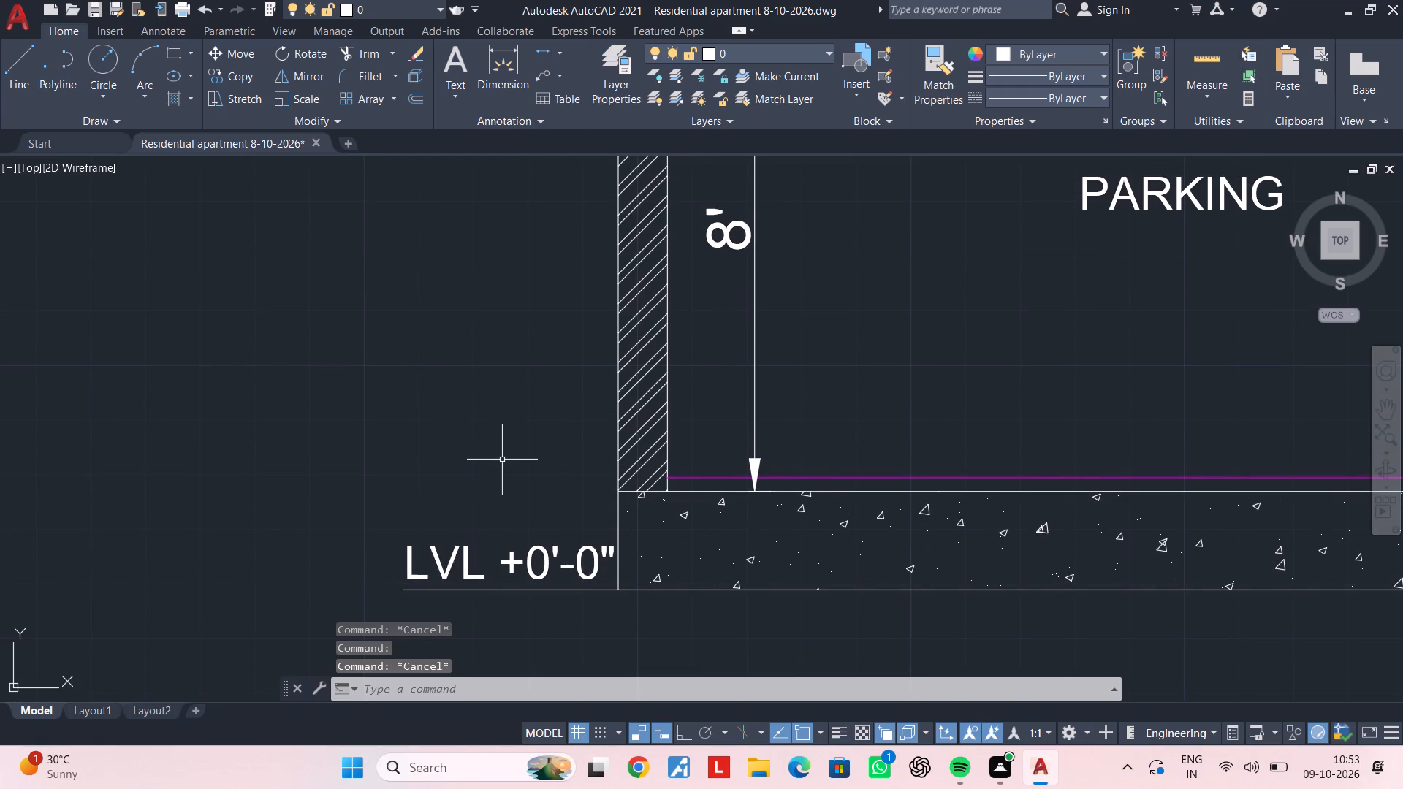
key("Escape")
key("Escape")
type("OF 1'6\"")
key("Return")
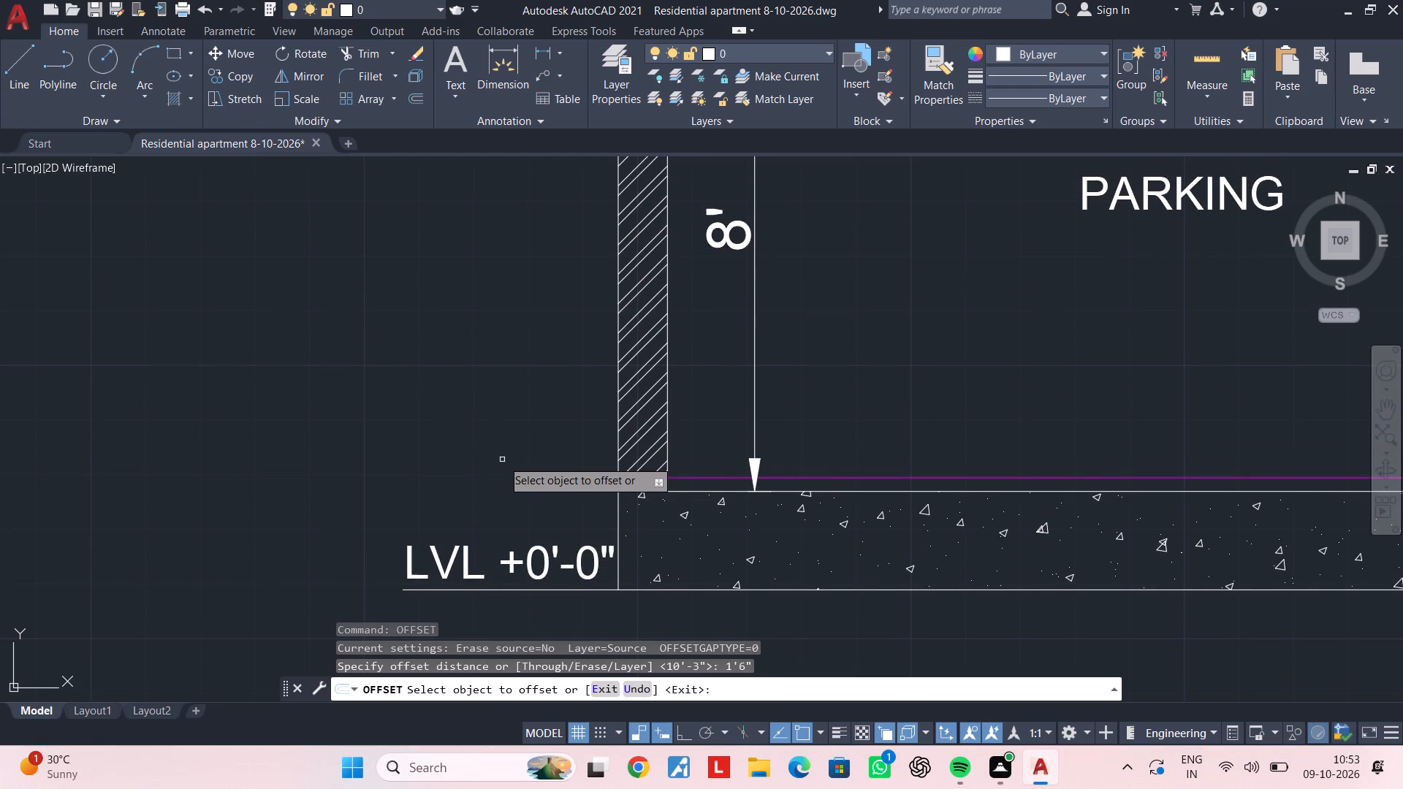
left_click(527, 591)
left_click(510, 473)
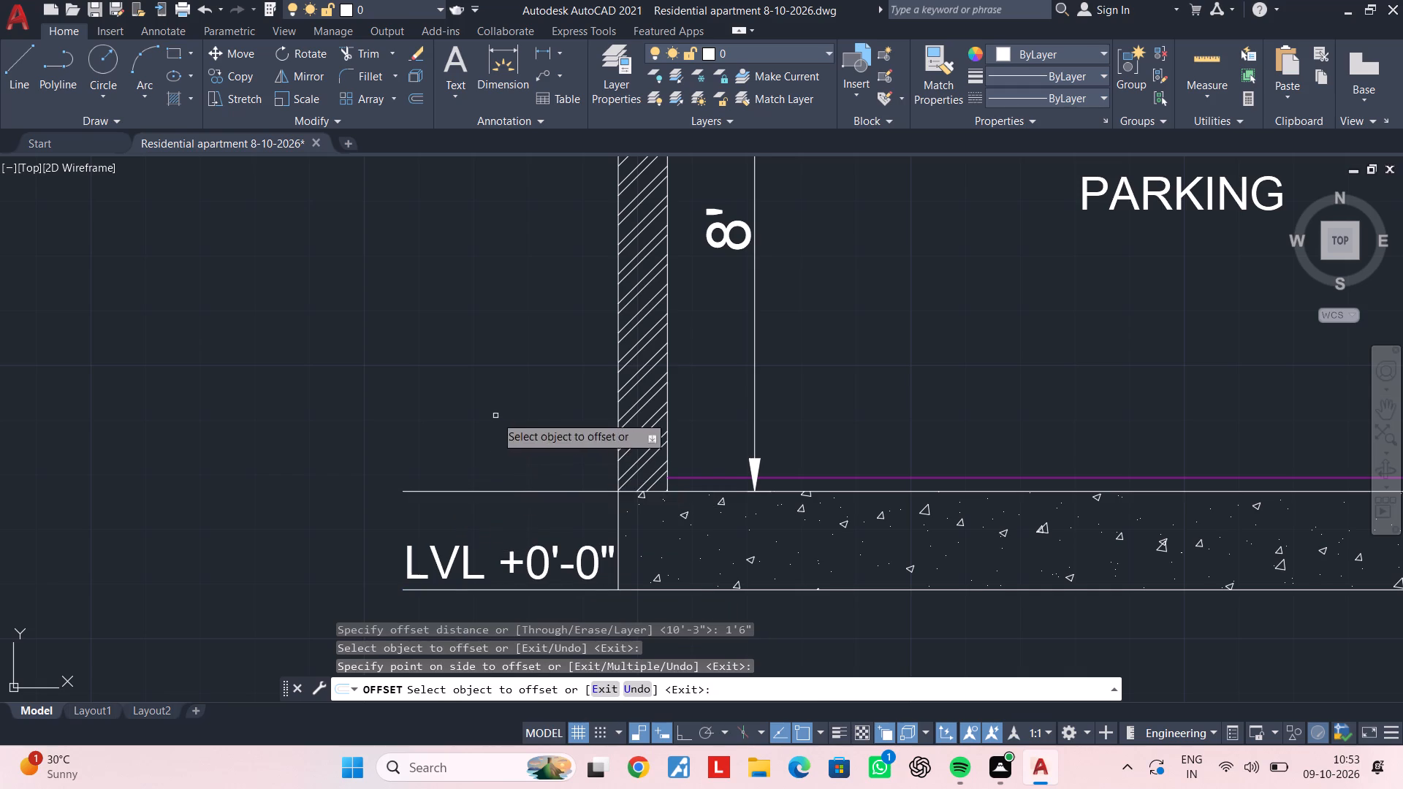
middle_click_drag(495, 432, 484, 513)
scroll(484, 514, "down", 2)
middle_click_drag(484, 514, 484, 530)
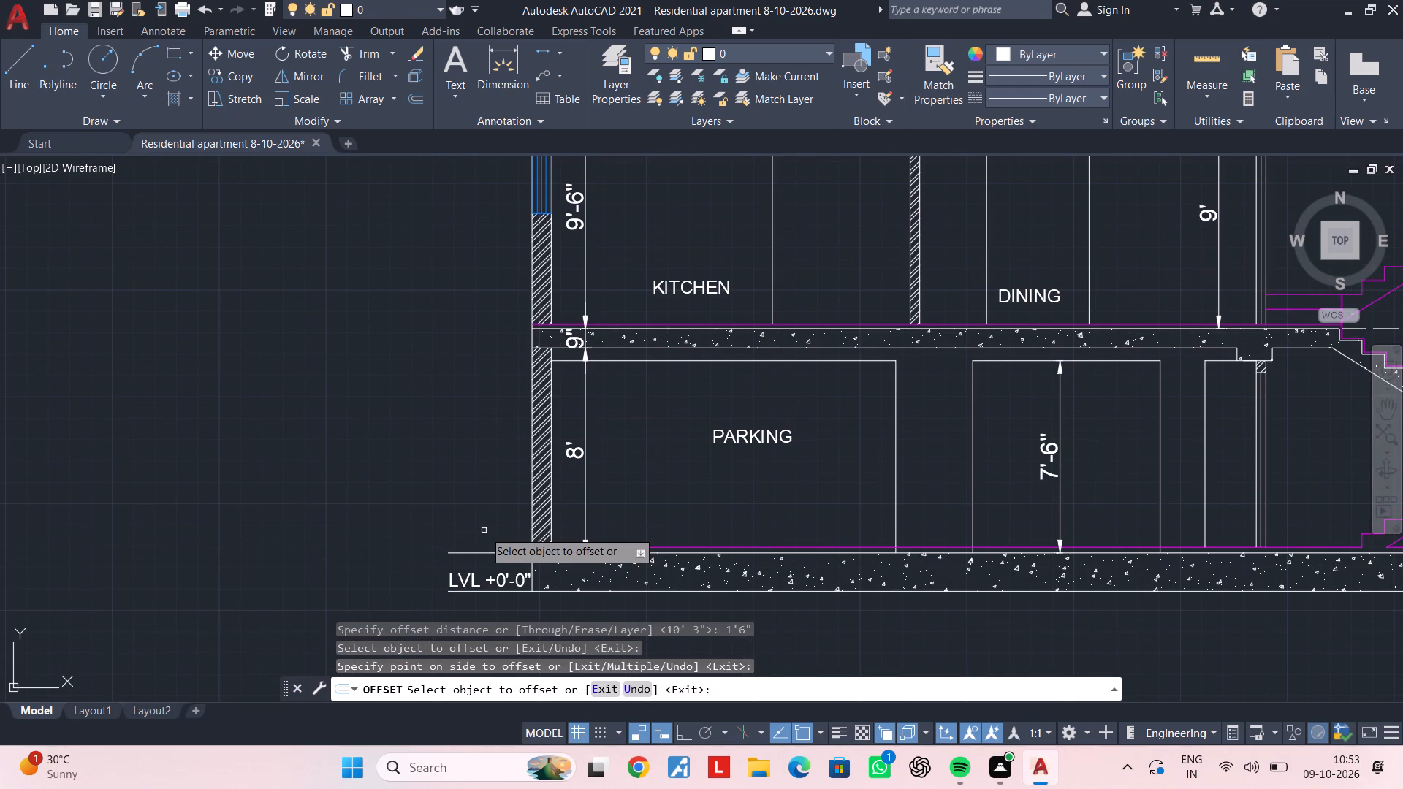
key("space")
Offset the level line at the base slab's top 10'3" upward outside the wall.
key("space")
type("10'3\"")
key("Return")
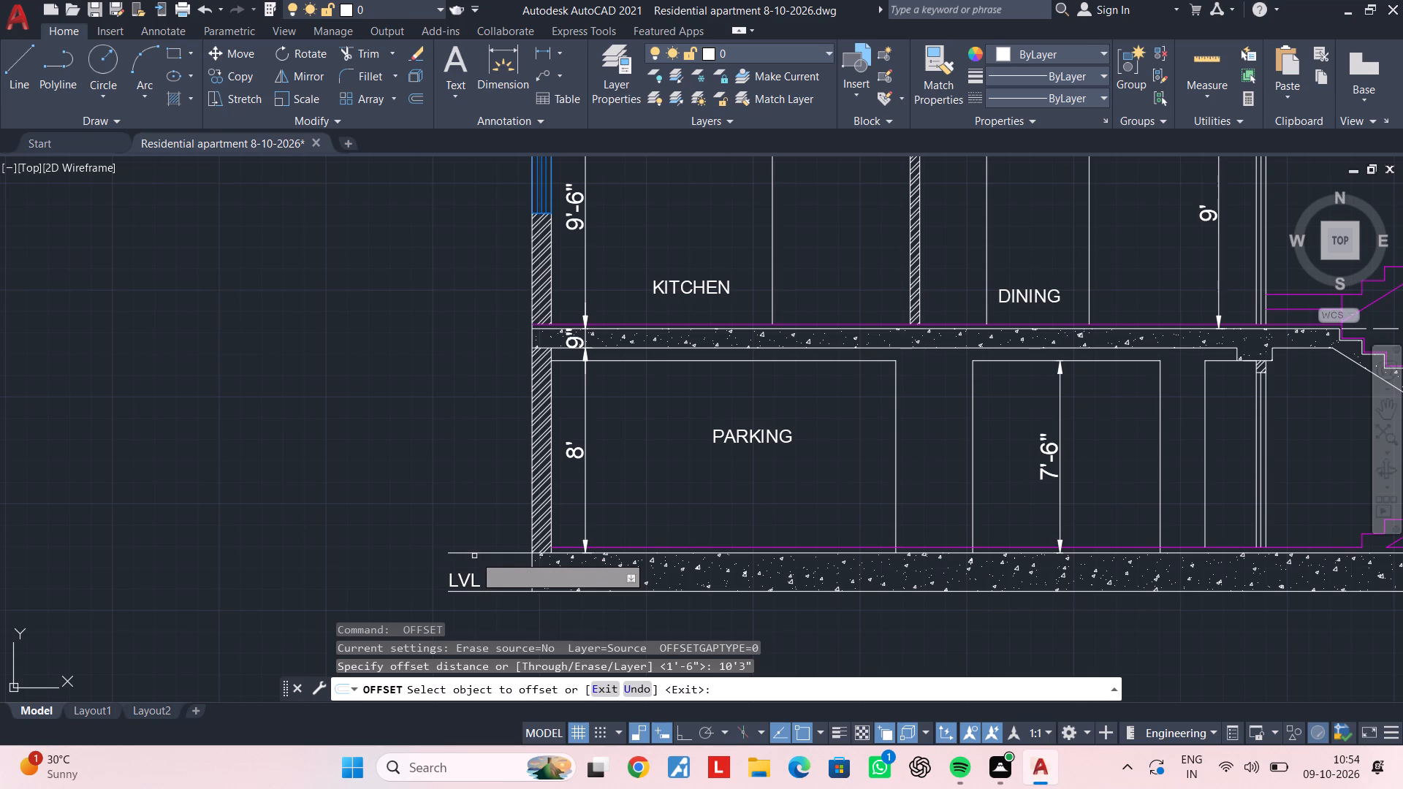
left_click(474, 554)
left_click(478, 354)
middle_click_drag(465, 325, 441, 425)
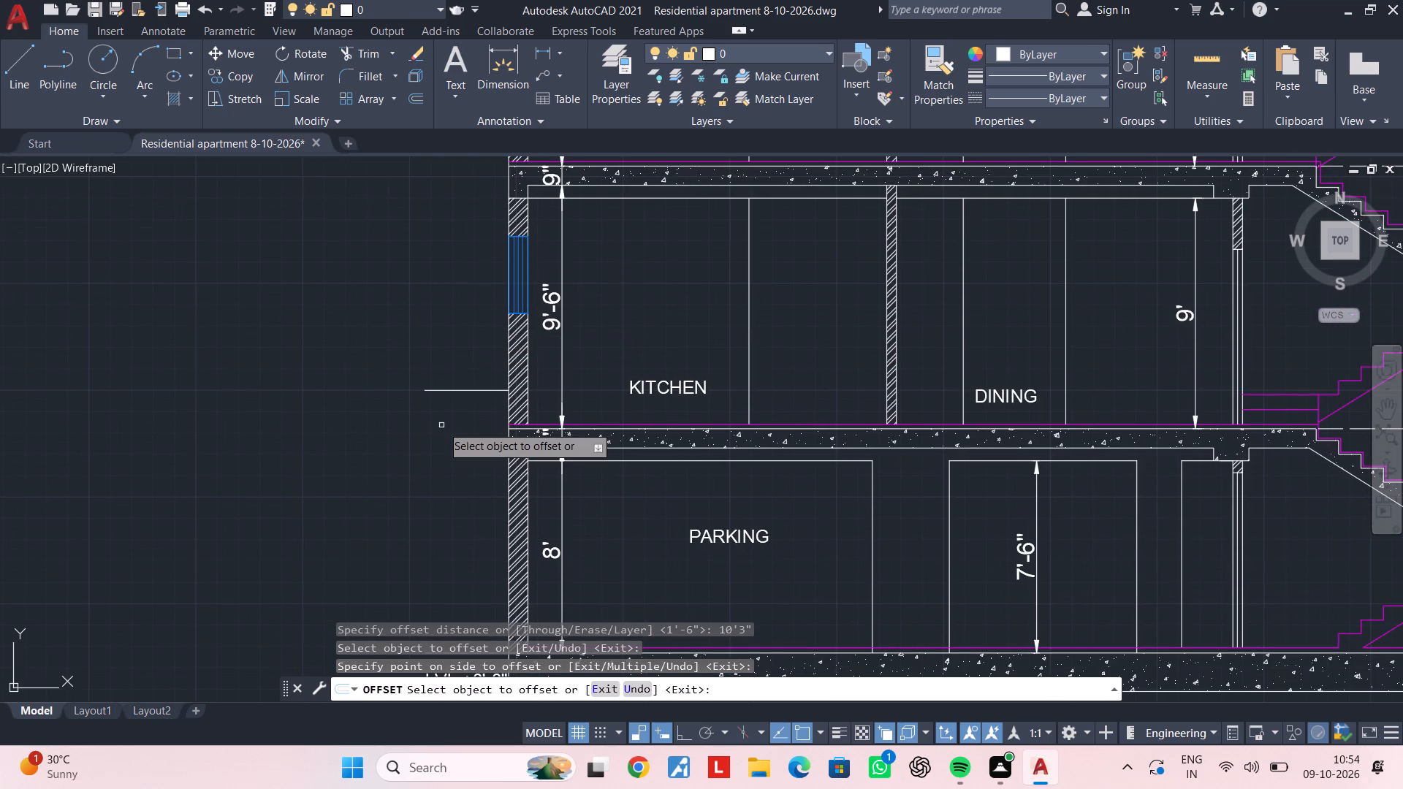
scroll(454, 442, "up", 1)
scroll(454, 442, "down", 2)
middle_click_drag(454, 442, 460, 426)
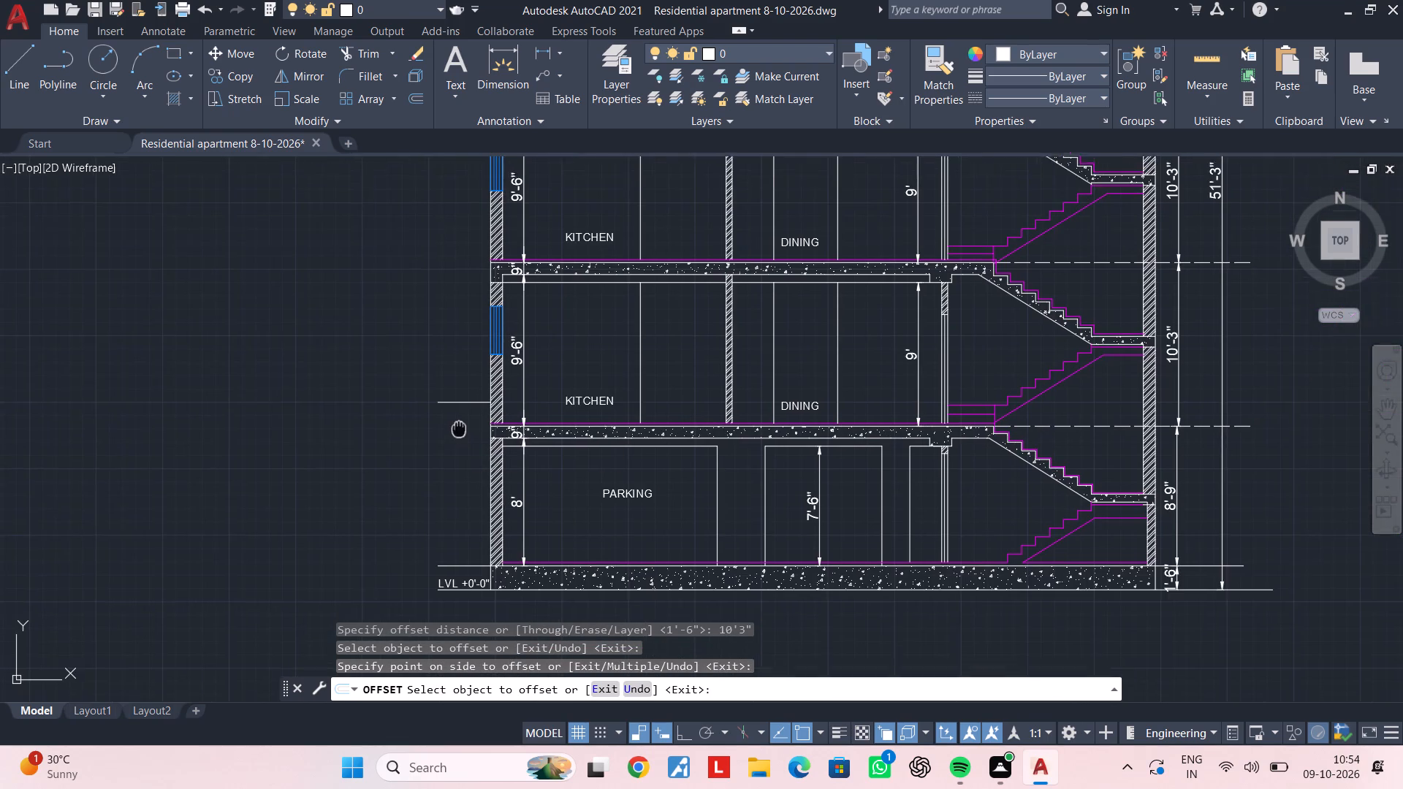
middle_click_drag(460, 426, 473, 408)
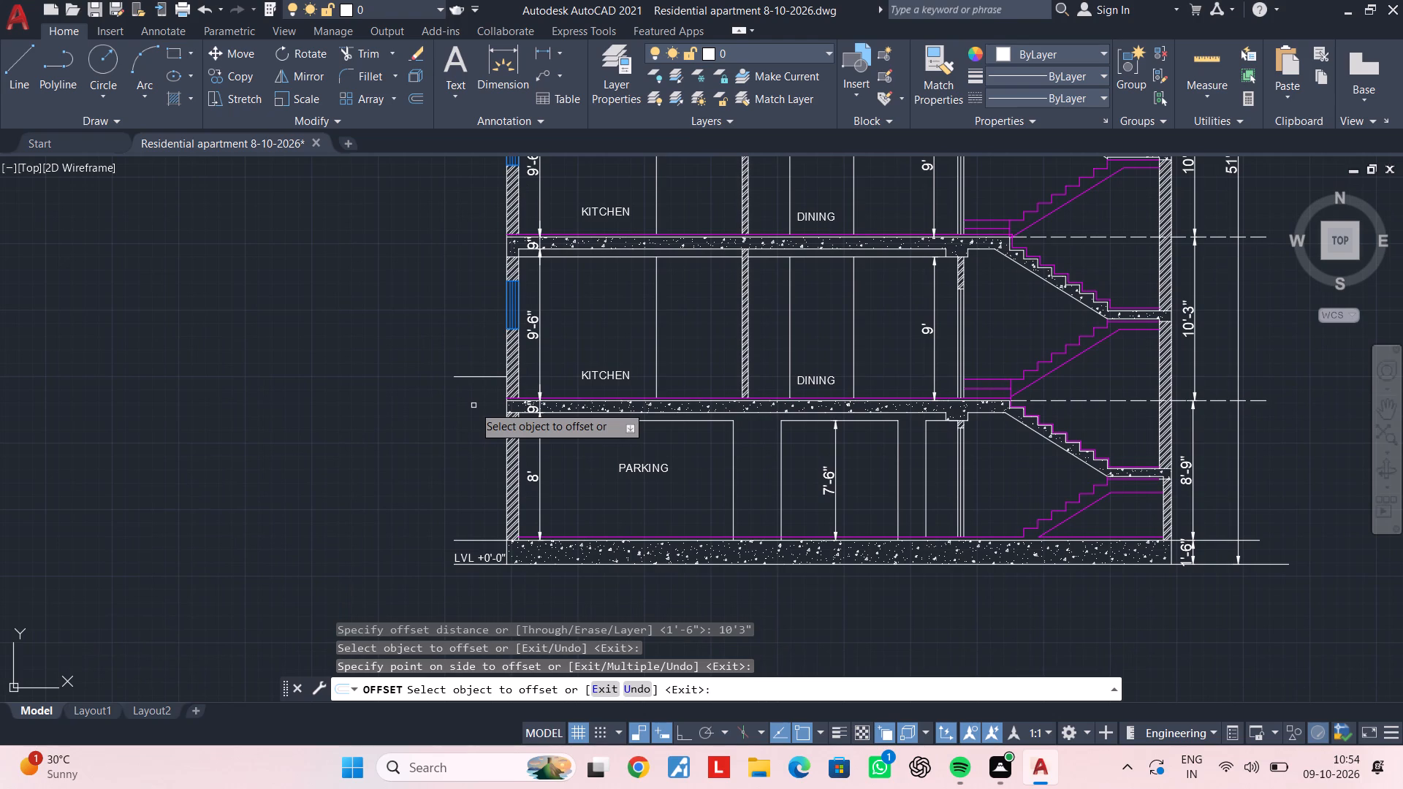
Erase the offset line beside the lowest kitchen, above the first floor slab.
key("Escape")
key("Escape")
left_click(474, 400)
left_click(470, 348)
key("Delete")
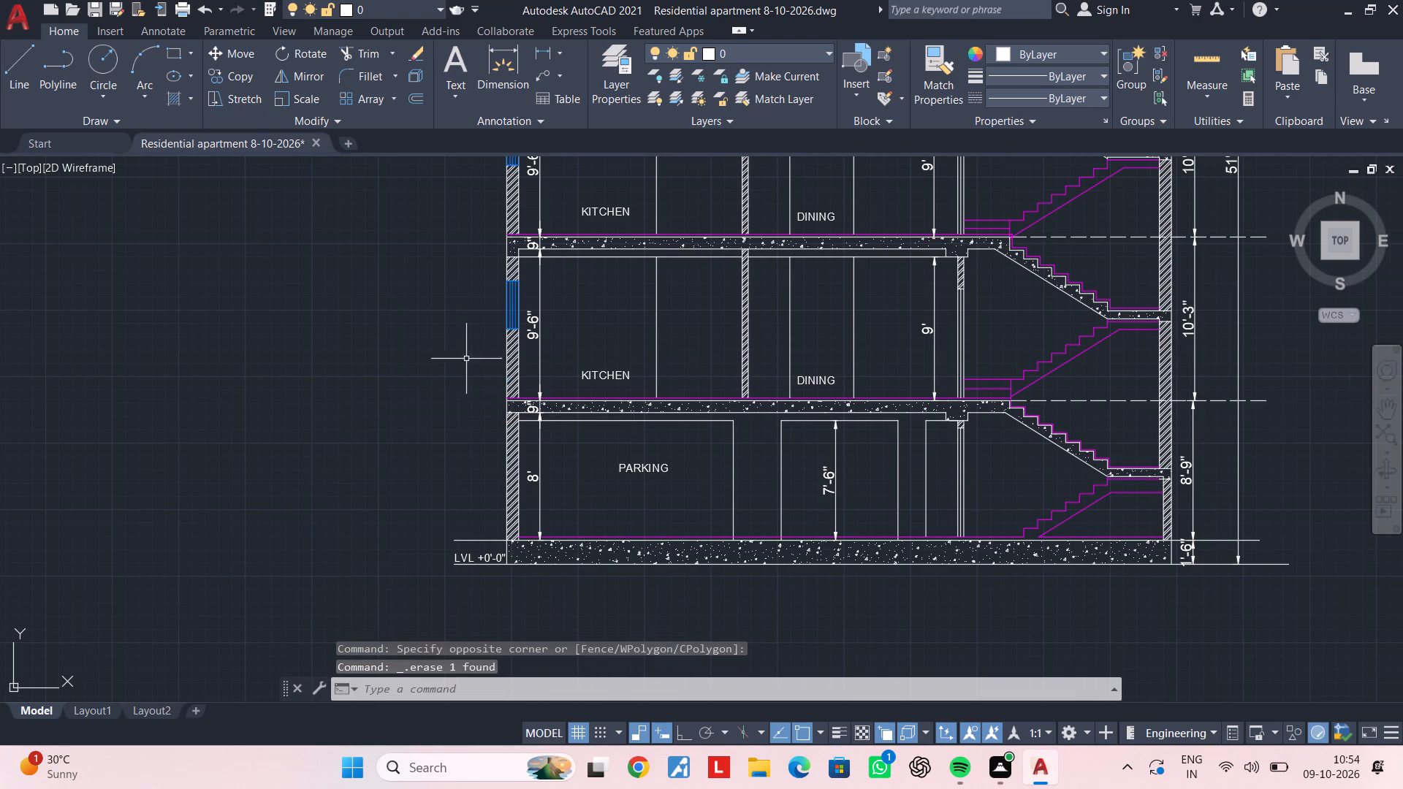
Draw a horizontal line with Ortho on, about 3'-3" outward from the wall at the lowest kitchen's floor finish, ending flush with the level lines below.
scroll(496, 457, "up", 3)
middle_click_drag(478, 425, 450, 521)
key("Escape")
key("Escape")
key("l")
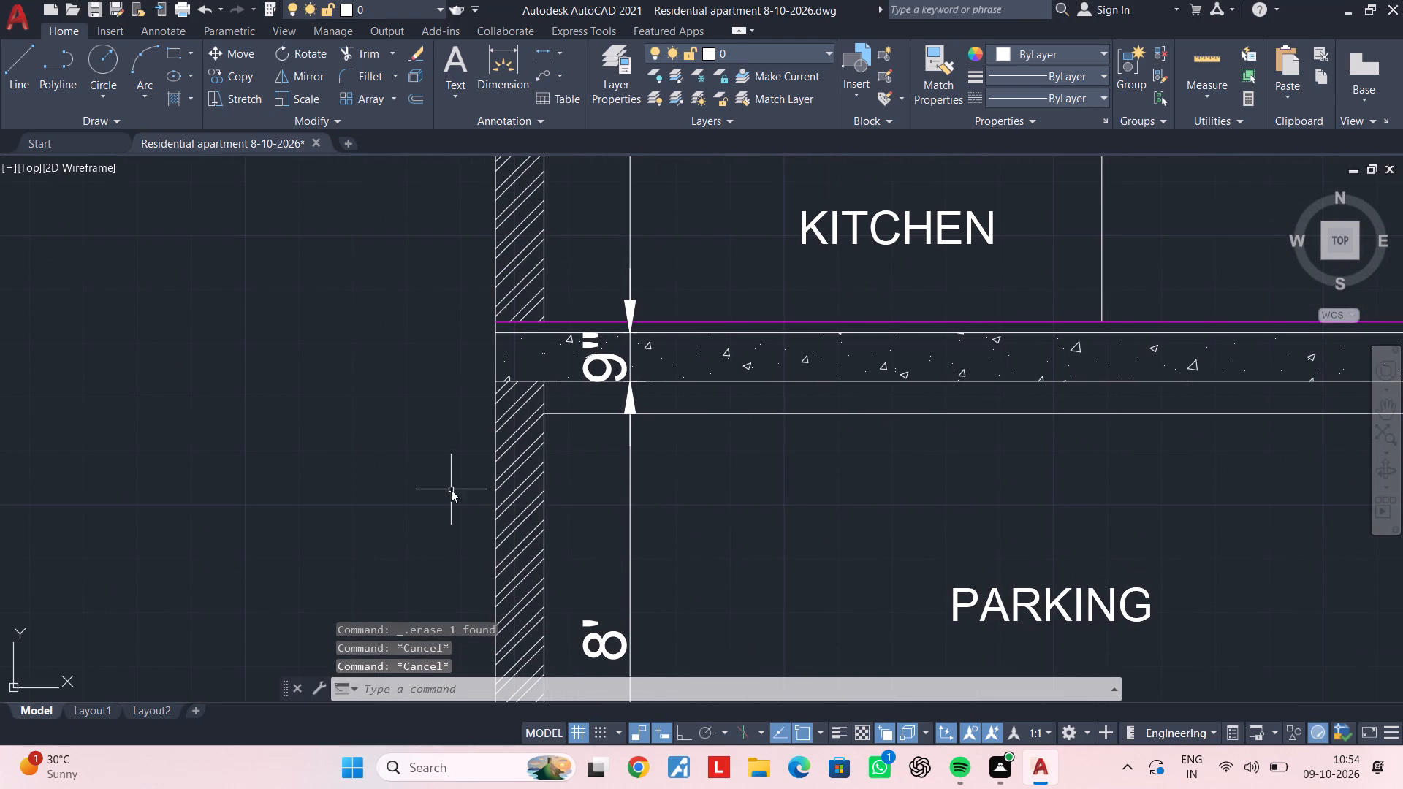
key("space")
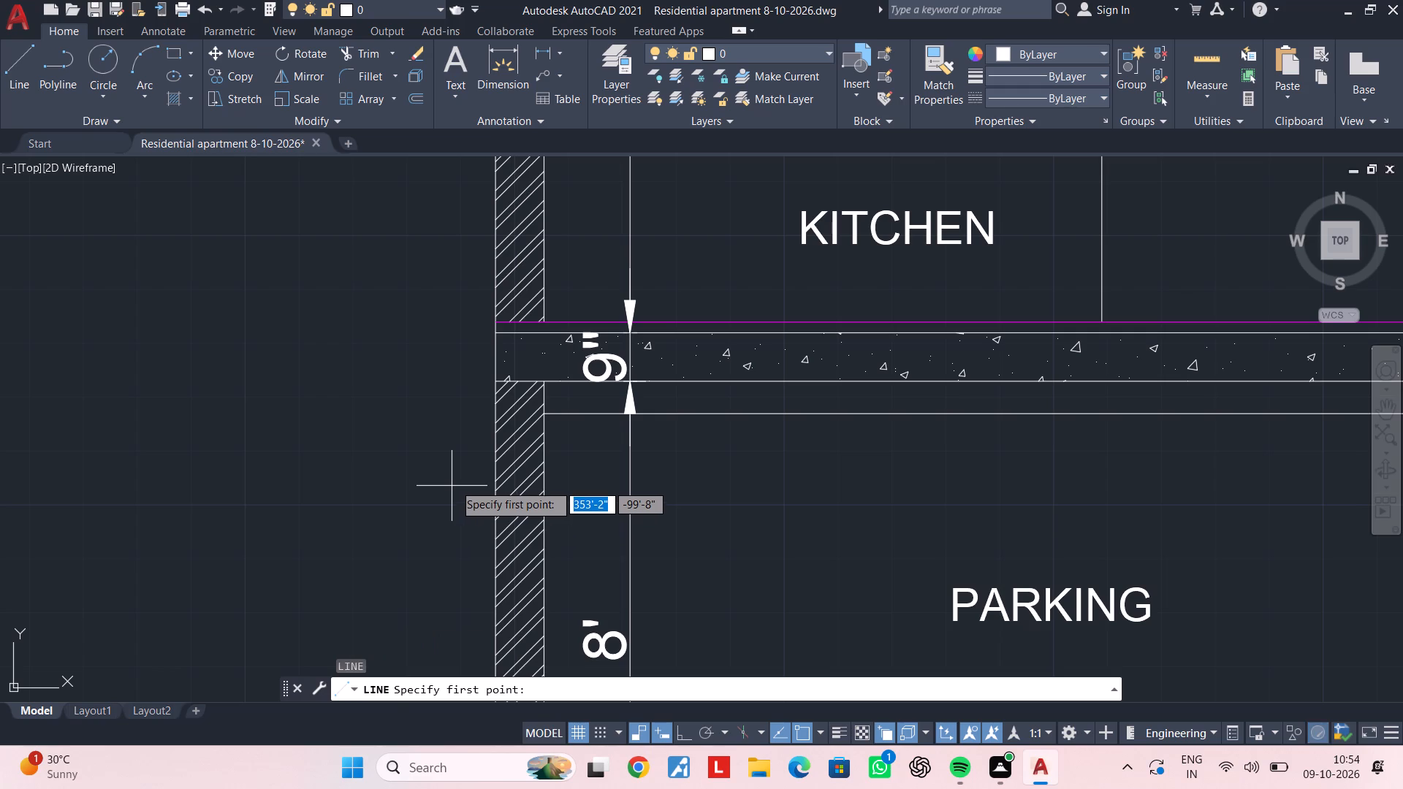
left_click(496, 326)
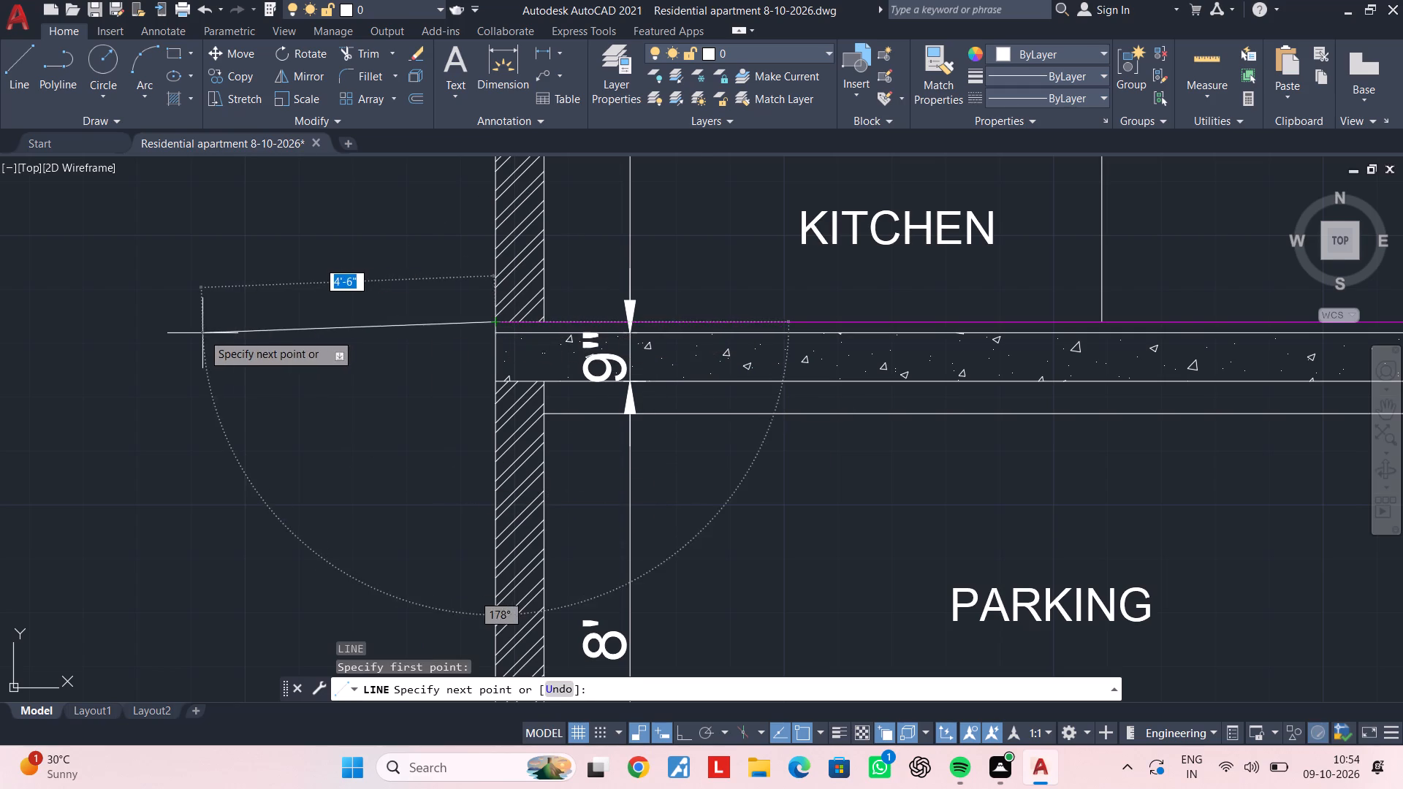
scroll(202, 333, "down", 2)
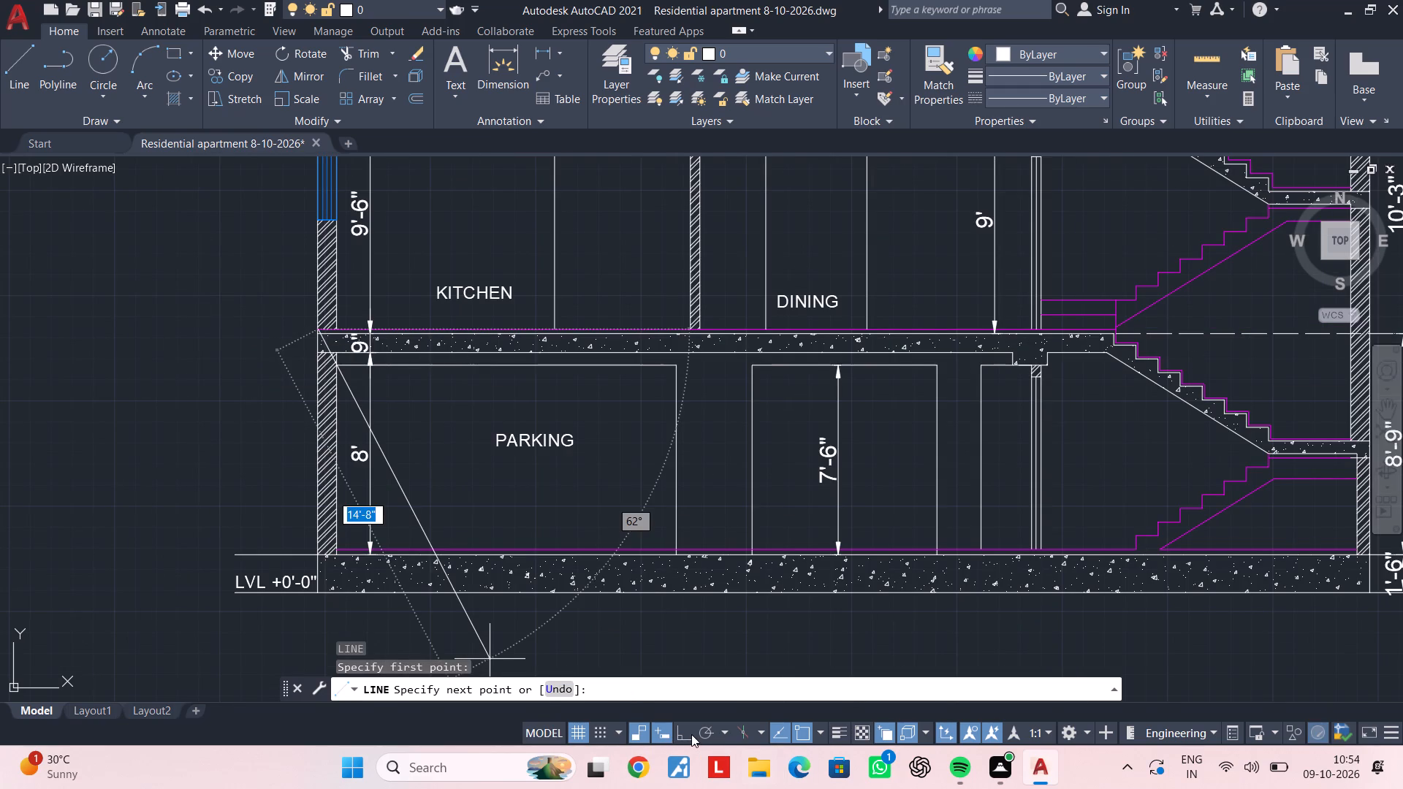
left_click(691, 734)
scroll(308, 549, "down", 3)
middle_click_drag(311, 549, 634, 653)
scroll(527, 587, "up", 3)
middle_click_drag(620, 598, 434, 439)
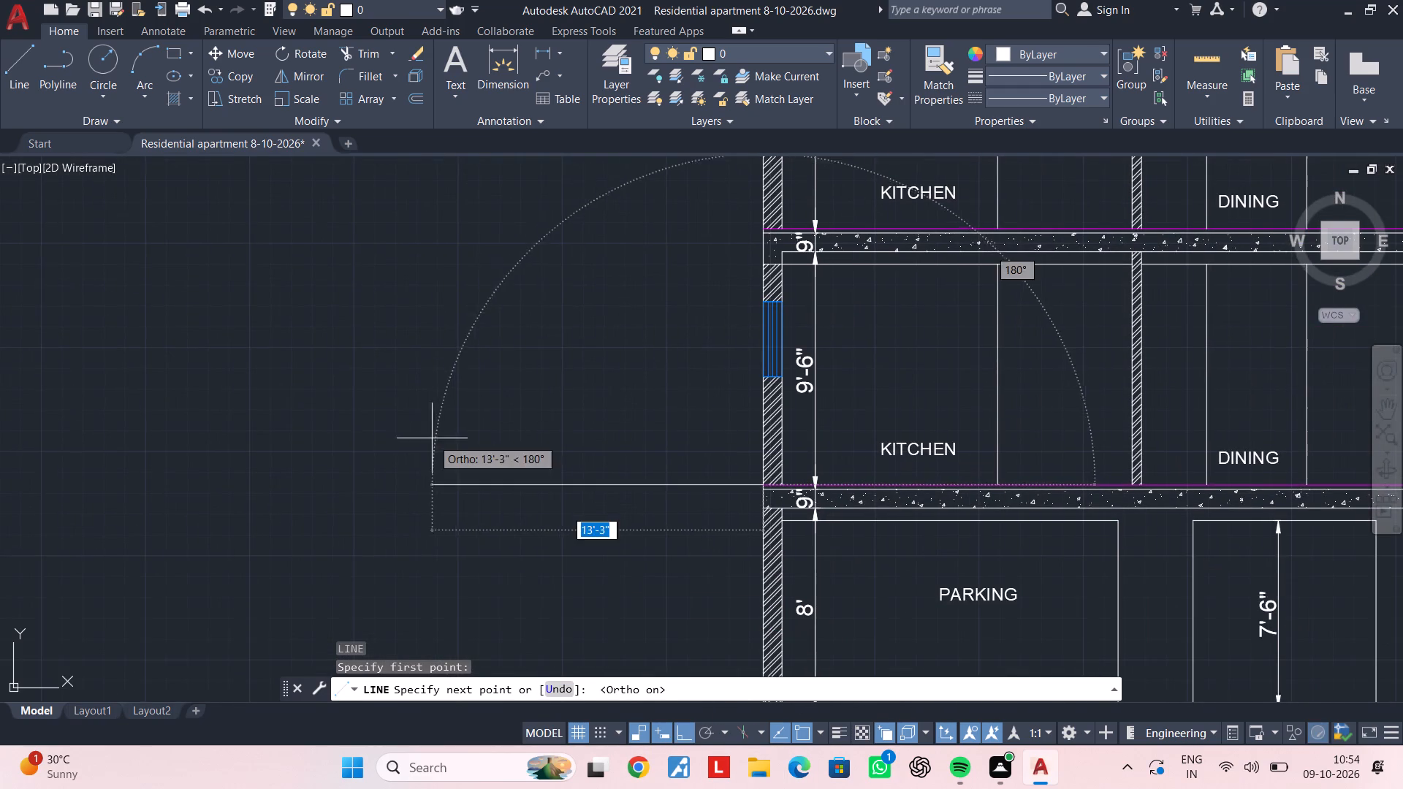
scroll(512, 451, "down", 1)
middle_click_drag(512, 451, 459, 312)
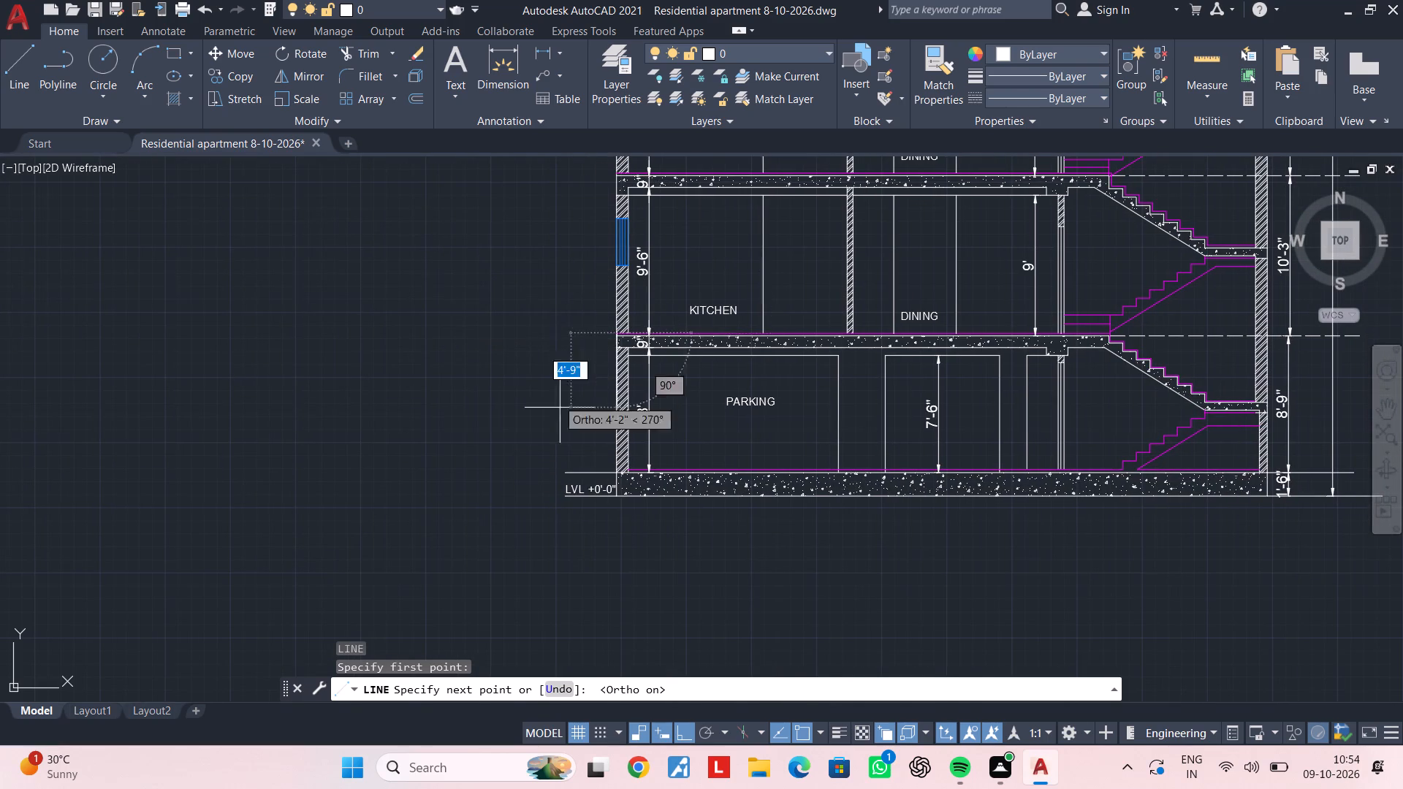
left_click(566, 333)
key("Escape")
key("Escape")
Offset the lowest kitchen's level line 10'3" upward twice in succession, to the second and third kitchen floors outside the wall.
scroll(613, 319, "up", 2)
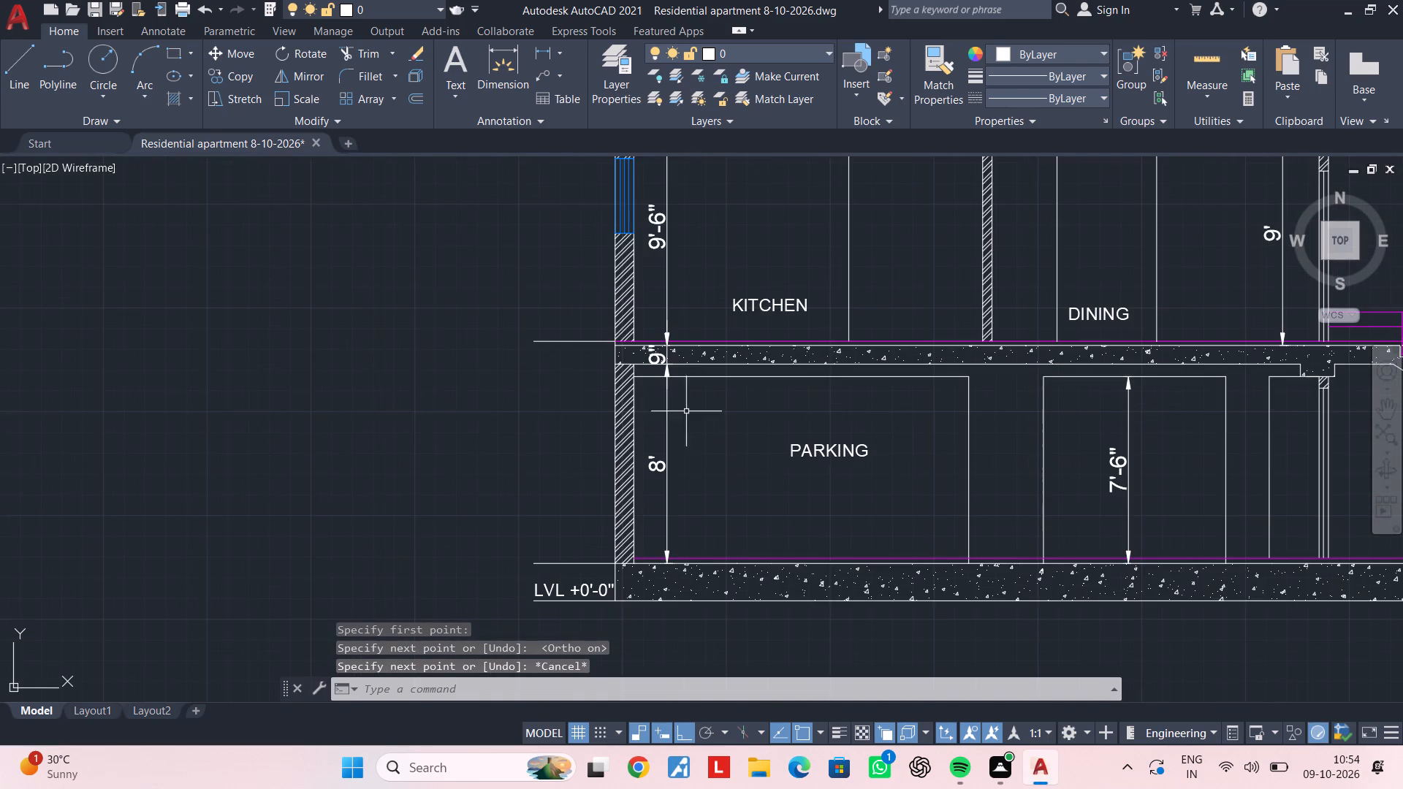
middle_click_drag(555, 354, 536, 501)
key("Escape")
key("Escape")
middle_click_drag(559, 390, 528, 443)
key("Escape")
key("Escape")
key("Escape")
type("OF 10'3\"")
key("Return")
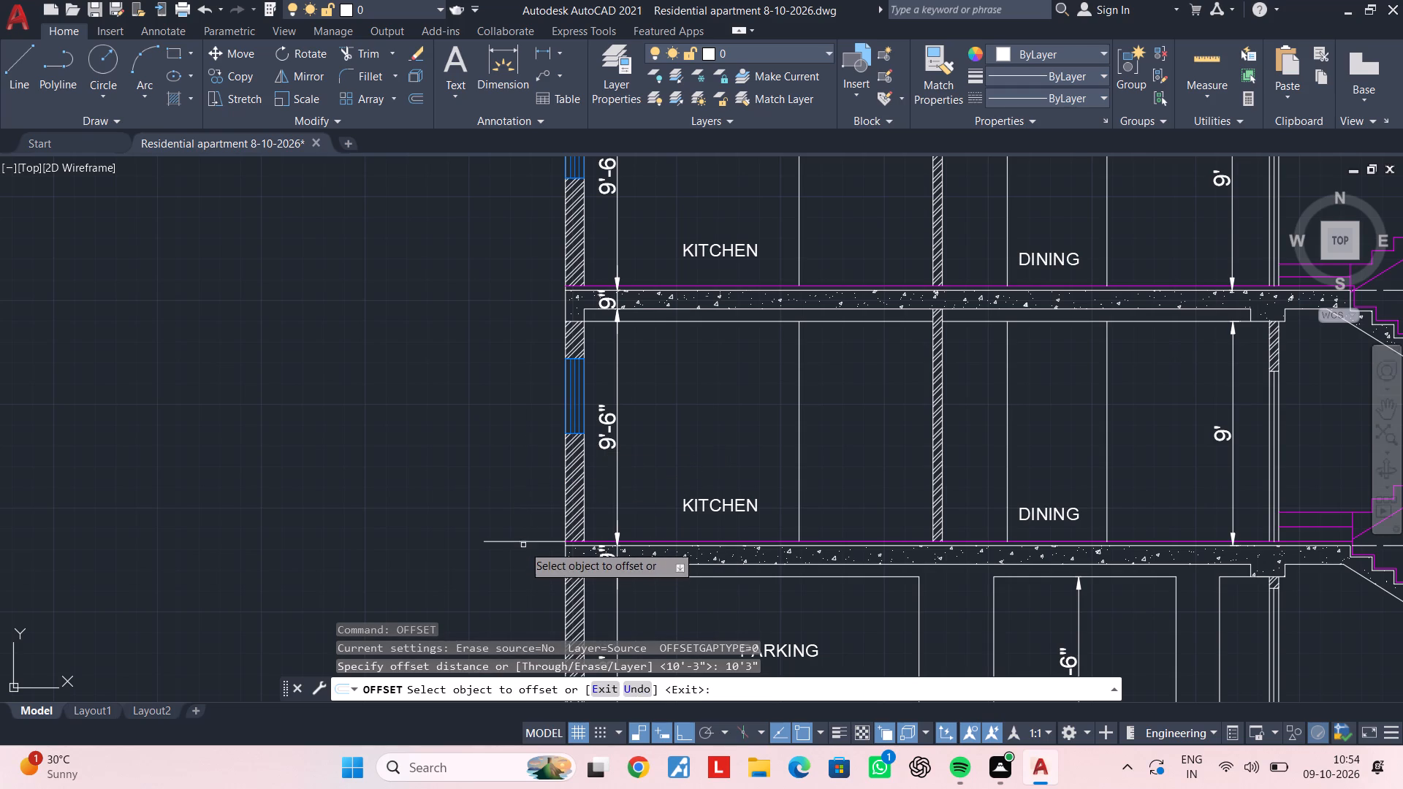
left_click(528, 541)
left_click(522, 297)
middle_click_drag(521, 305, 512, 375)
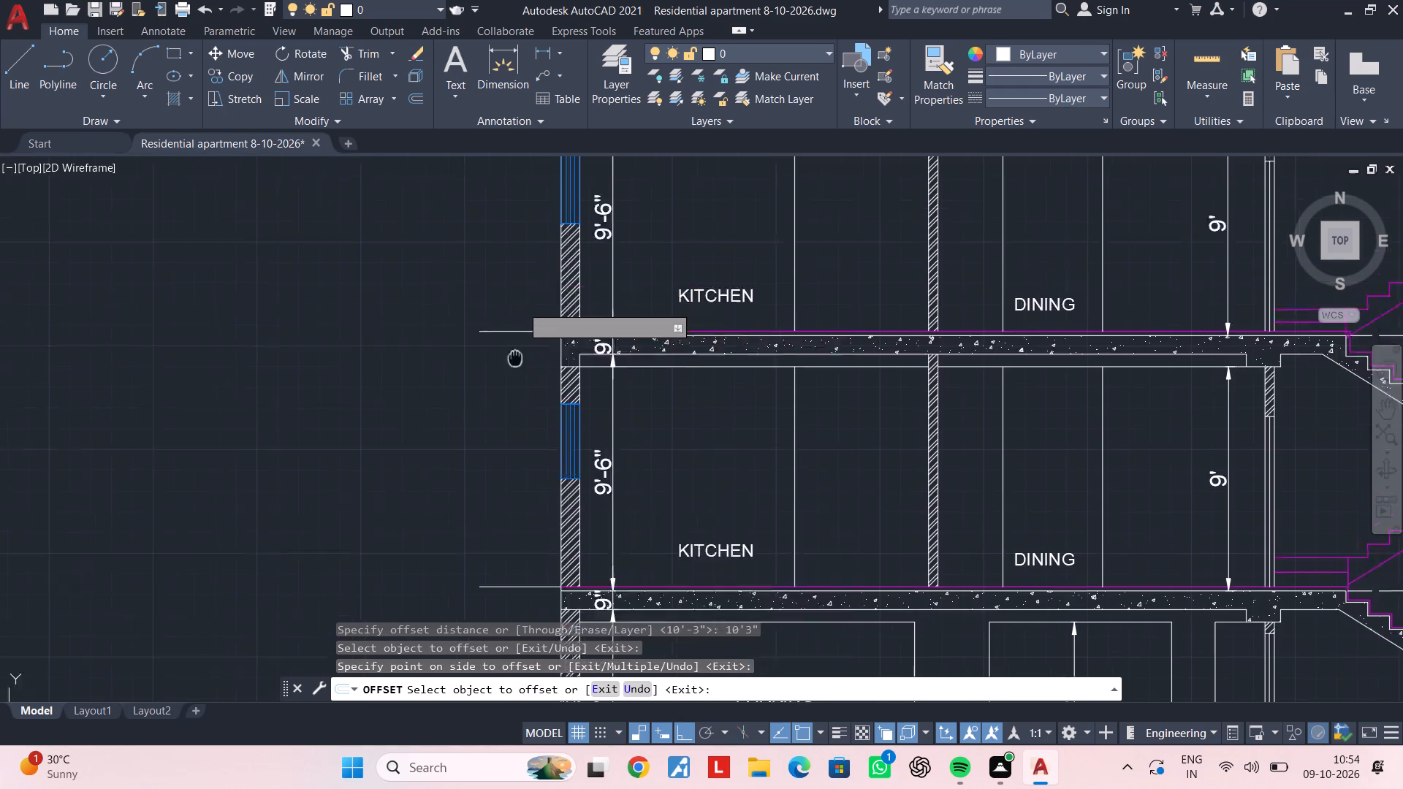
middle_click_drag(512, 375, 503, 456)
left_click(501, 437)
left_click(474, 256)
Continue offsetting the level line 10'3" upward from the third kitchen floor to the fourth kitchen floor and the terrace.
middle_click_drag(474, 275, 475, 518)
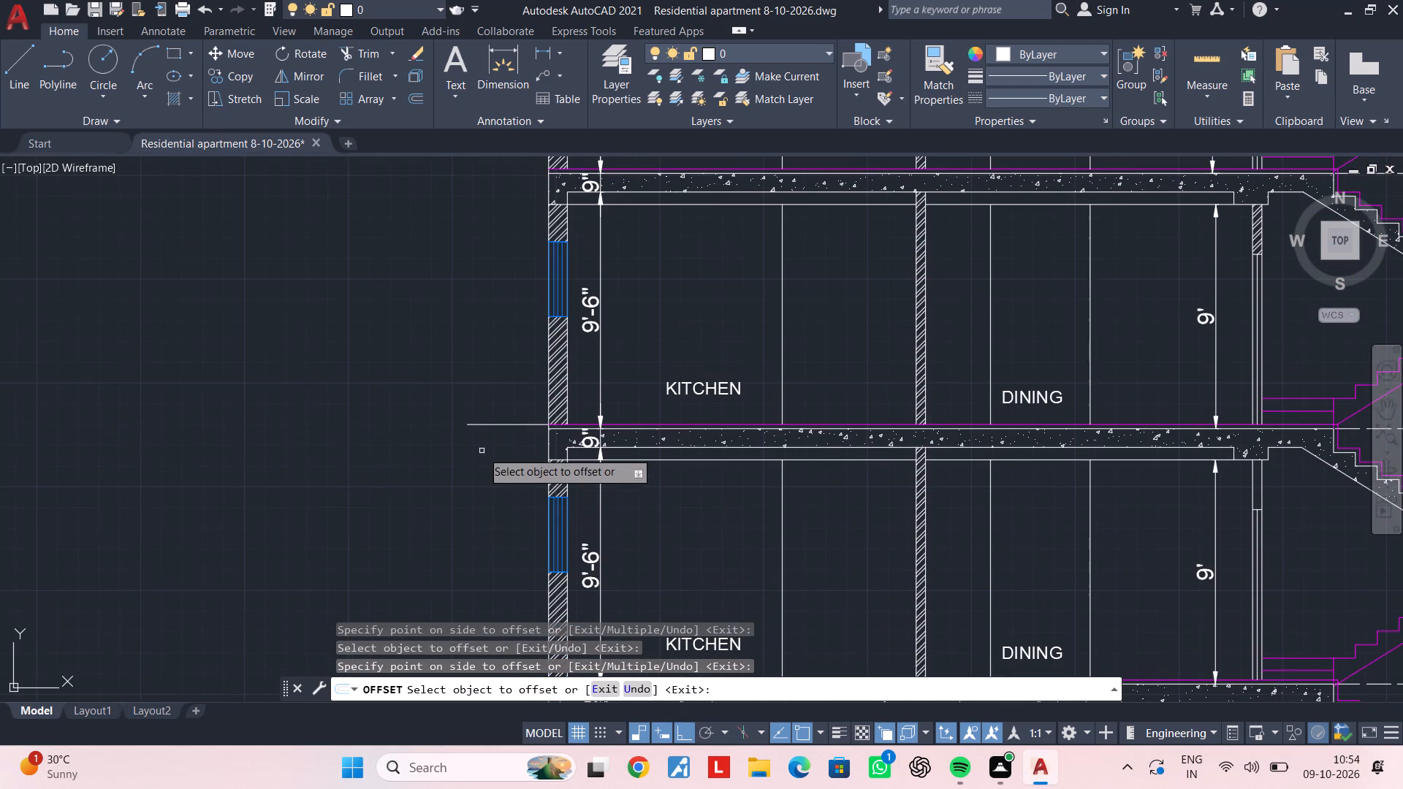
left_click(488, 422)
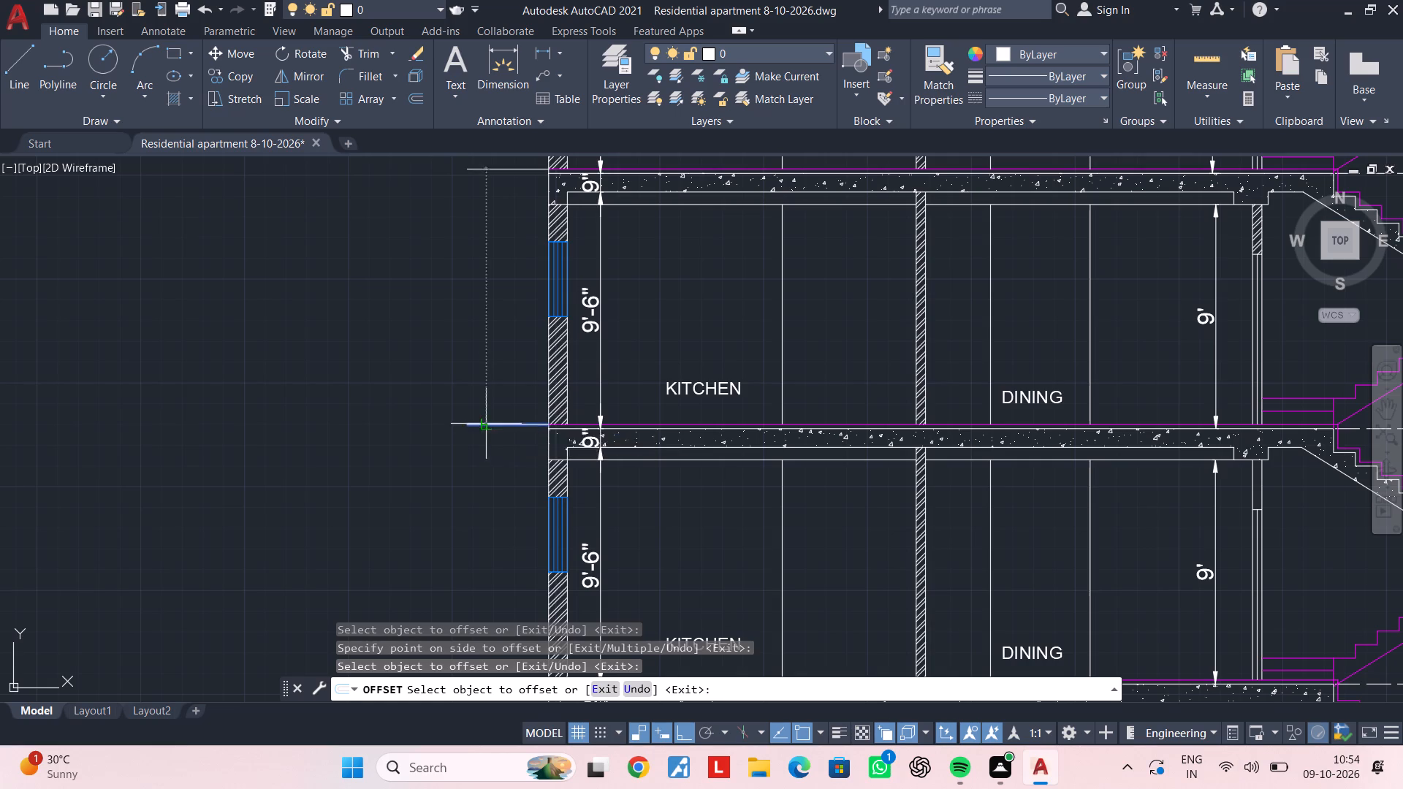
left_click(486, 424)
left_click(487, 274)
scroll(487, 274, "down", 2)
middle_click_drag(490, 277, 501, 500)
scroll(495, 446, "up", 1)
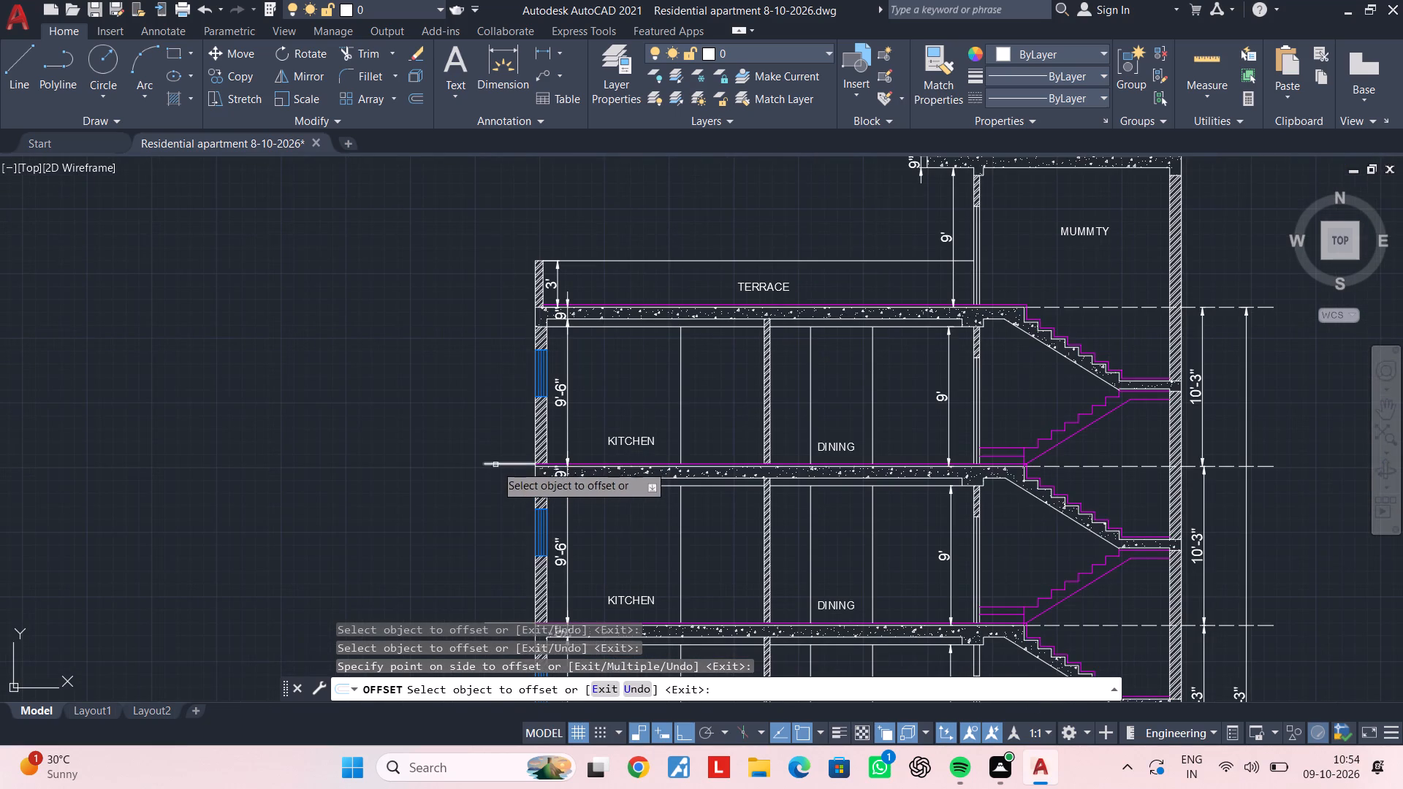
left_click(496, 461)
left_click(509, 464)
left_click(510, 348)
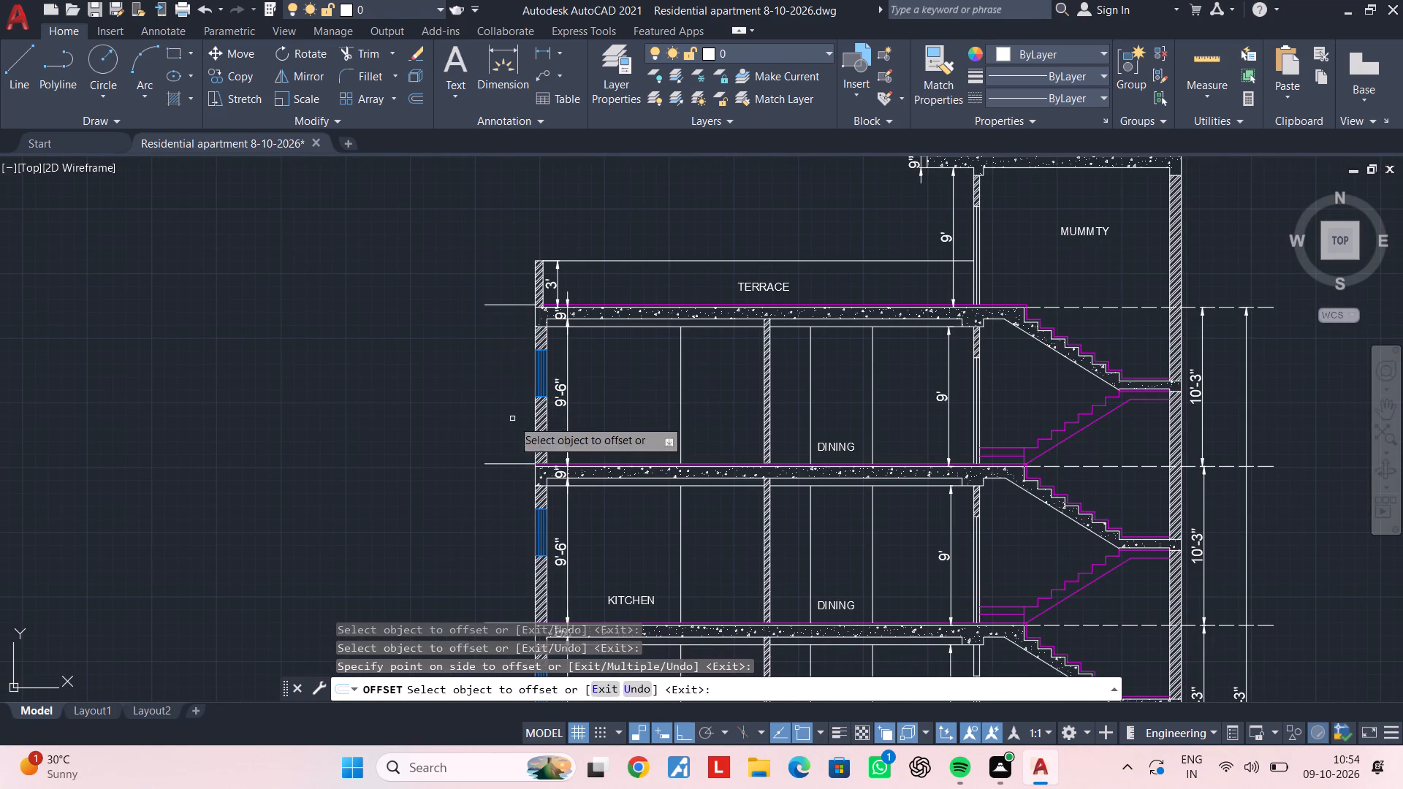
key("Escape")
Copy the LVL +0'-0" label from the base level line up to the level line at the base slab's top.
scroll(512, 439, "down", 2)
middle_click_drag(513, 446, 528, 240)
key("Escape")
key("Escape")
middle_click_drag(507, 460, 509, 377)
key("Escape")
scroll(518, 437, "up", 4)
middle_click_drag(522, 376, 524, 464)
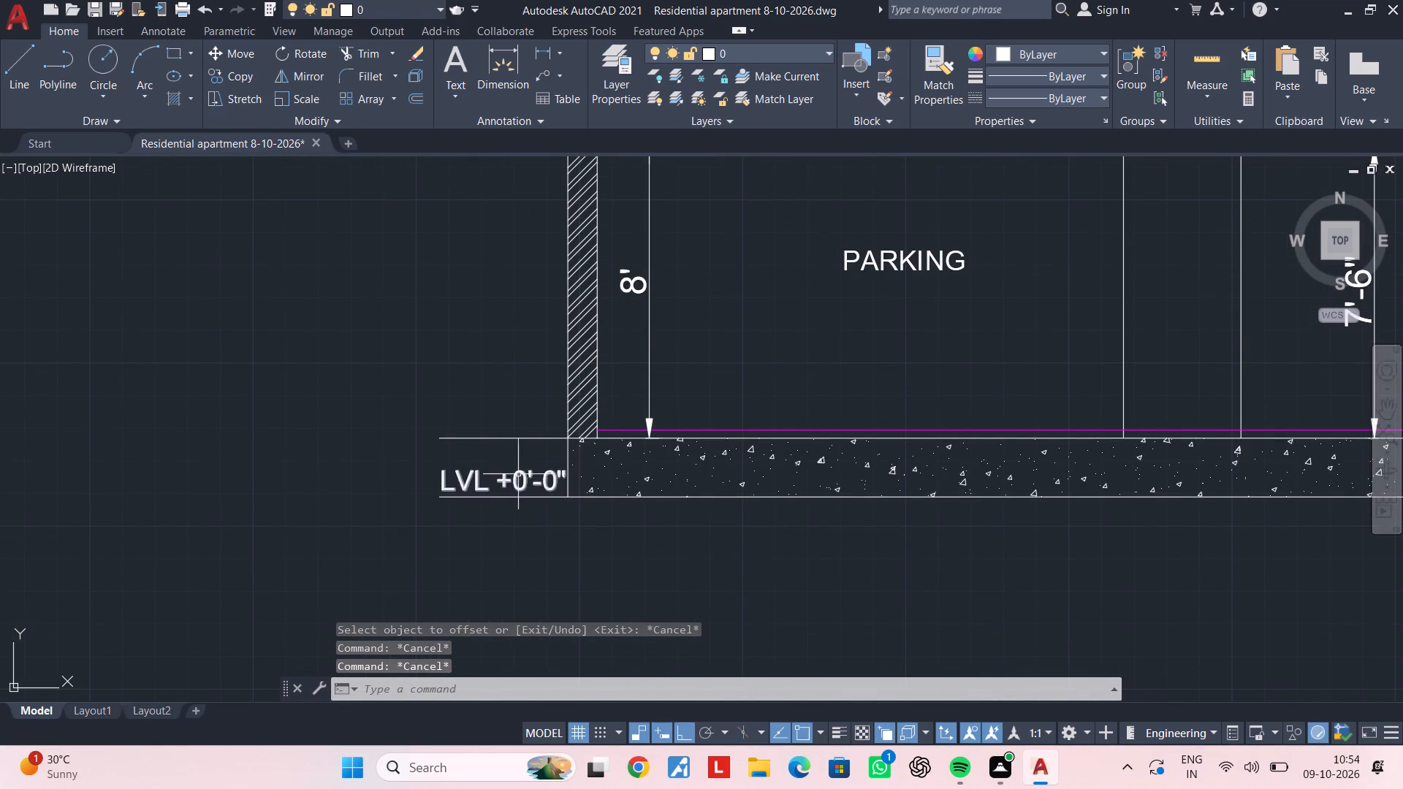
left_click(517, 478)
key("c")
key("o")
key("space")
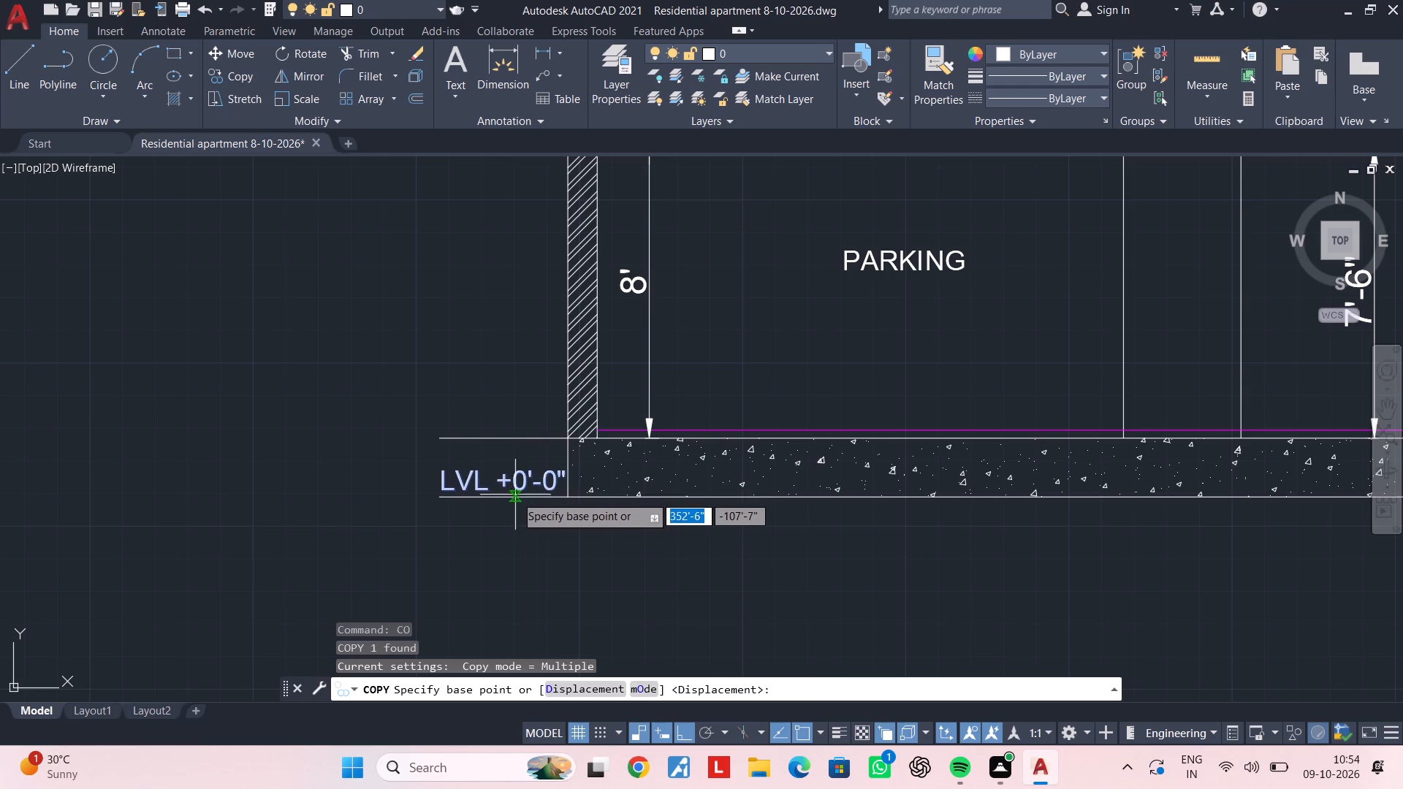
left_click(515, 496)
left_click(519, 436)
key("Escape")
Change the copied label at the base slab's top to LVL +1'-6".
scroll(522, 430, "up", 2)
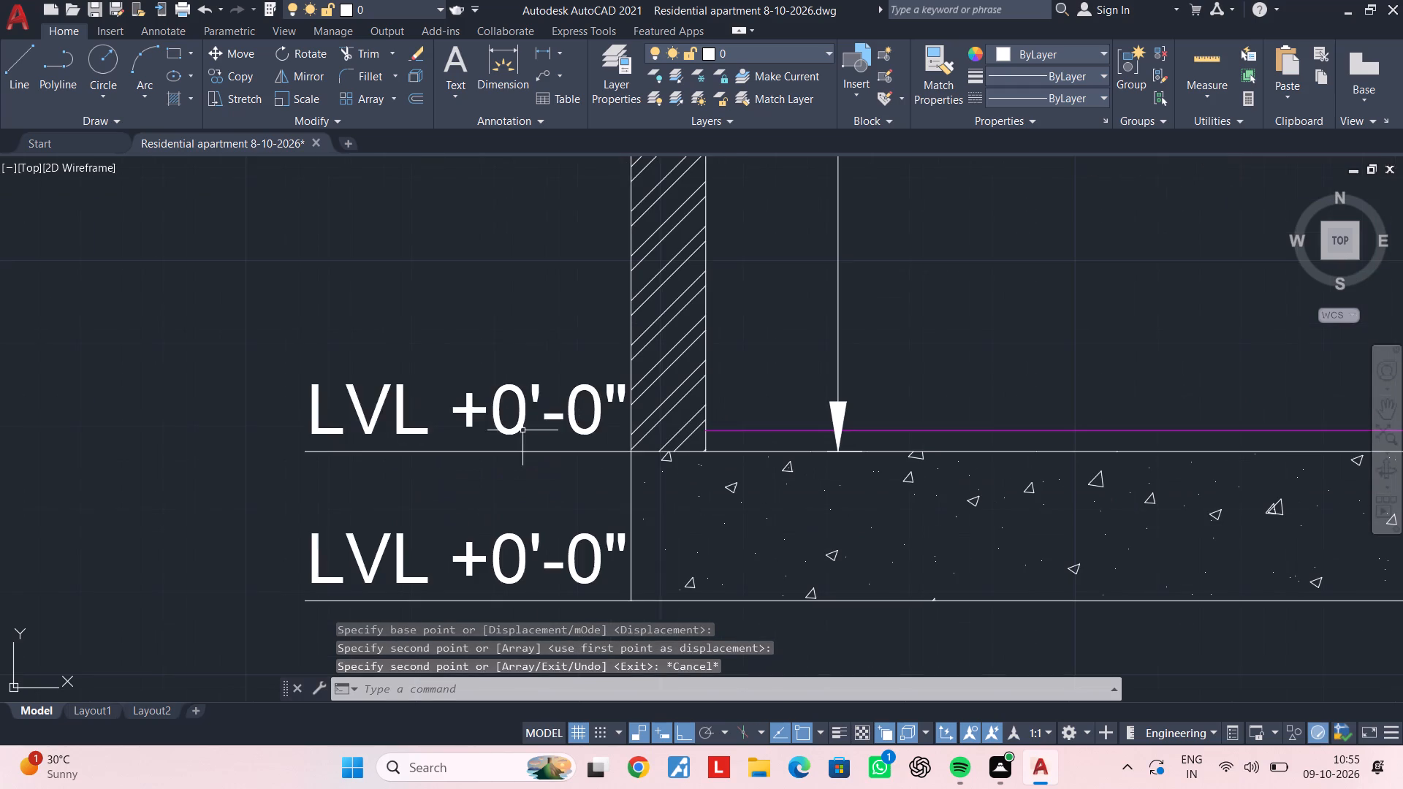
double_click(520, 430)
key("BackSpace")
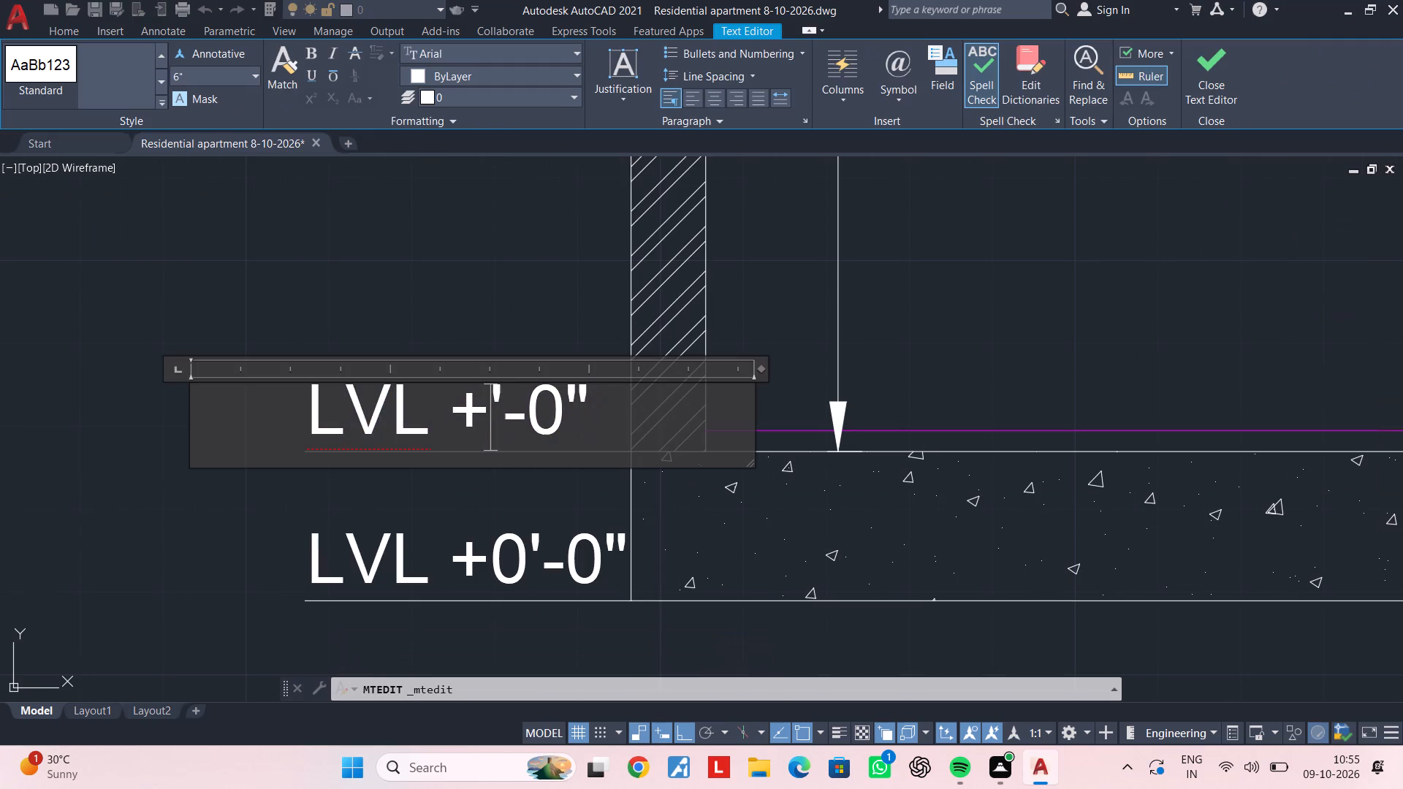
key("1")
left_click(607, 432)
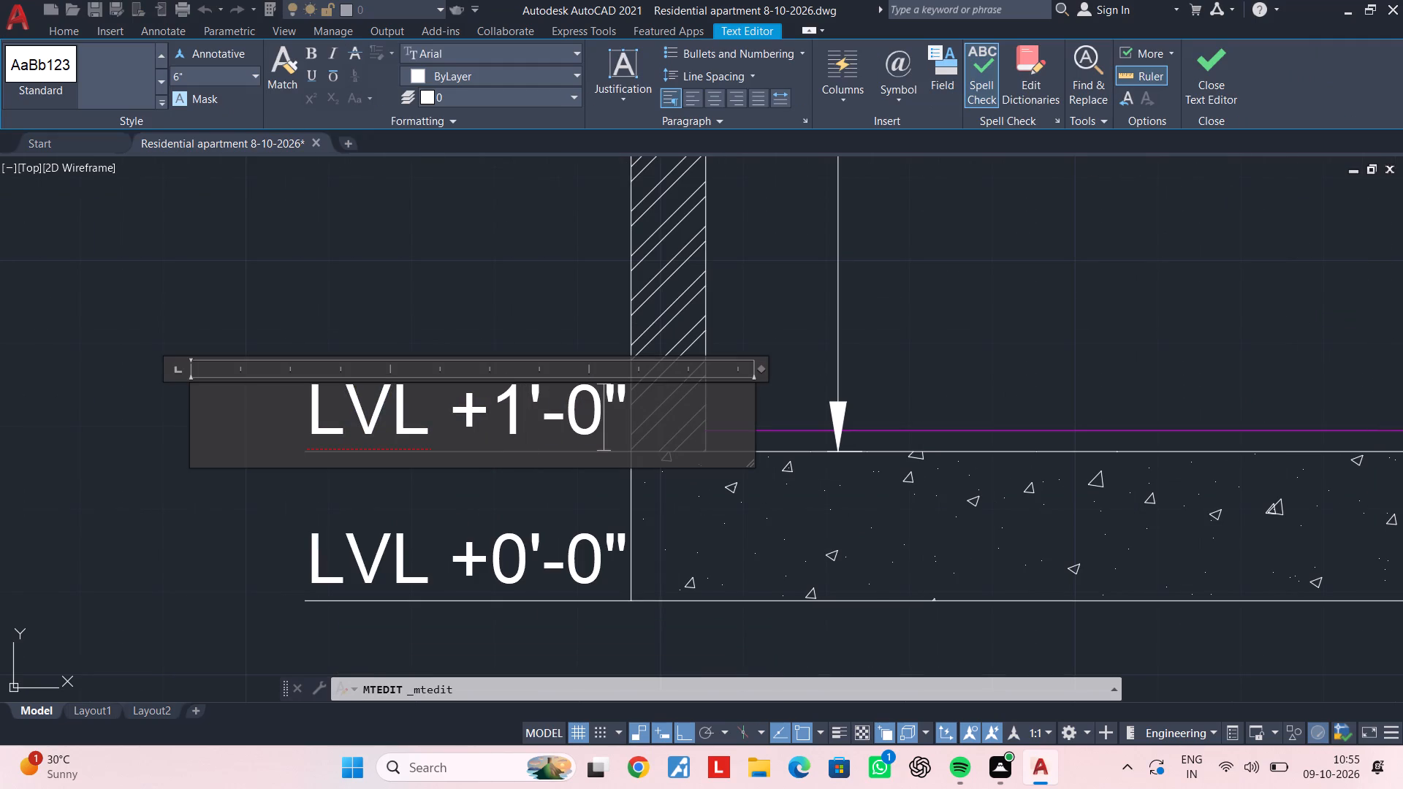
key("BackSpace")
key("6")
left_click(377, 232)
key("Escape")
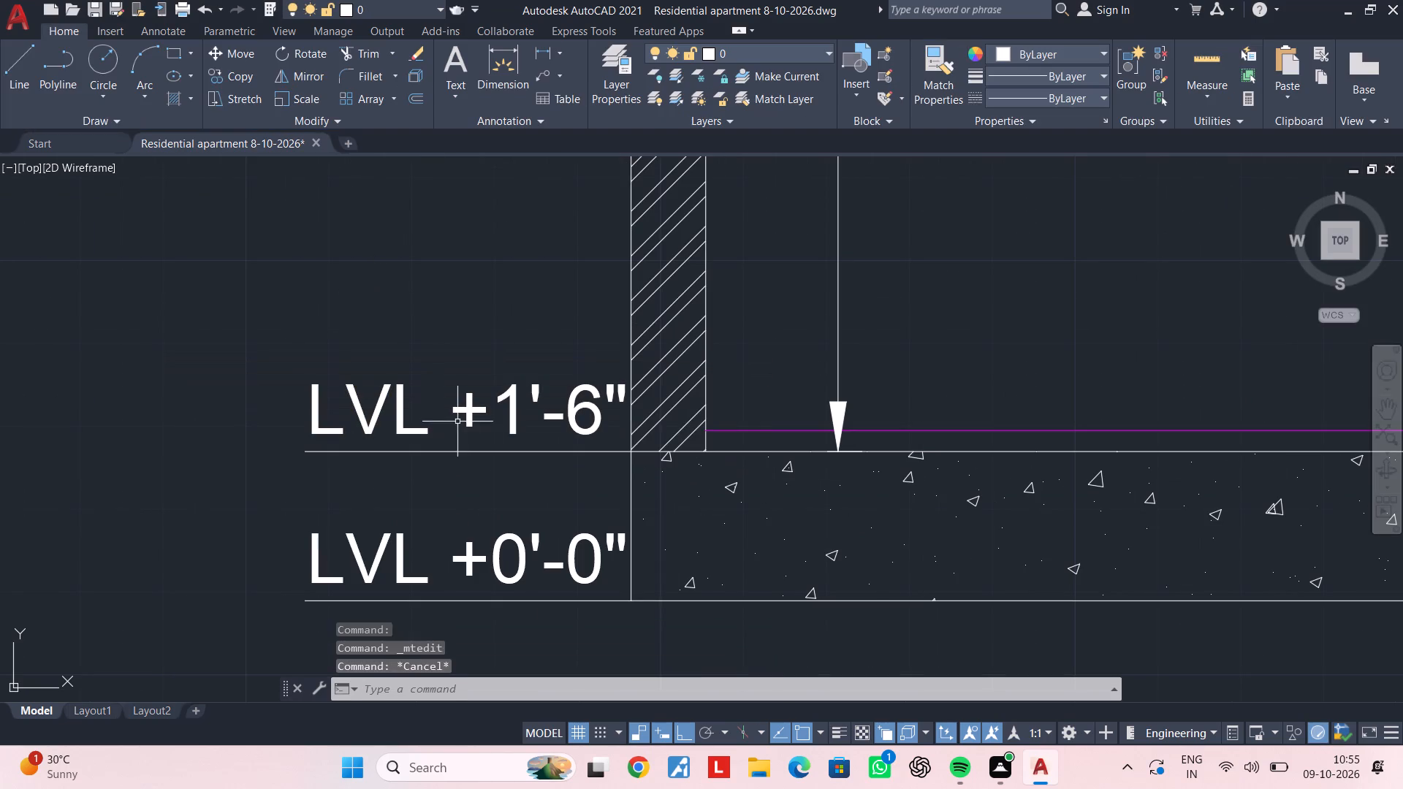
key("Escape")
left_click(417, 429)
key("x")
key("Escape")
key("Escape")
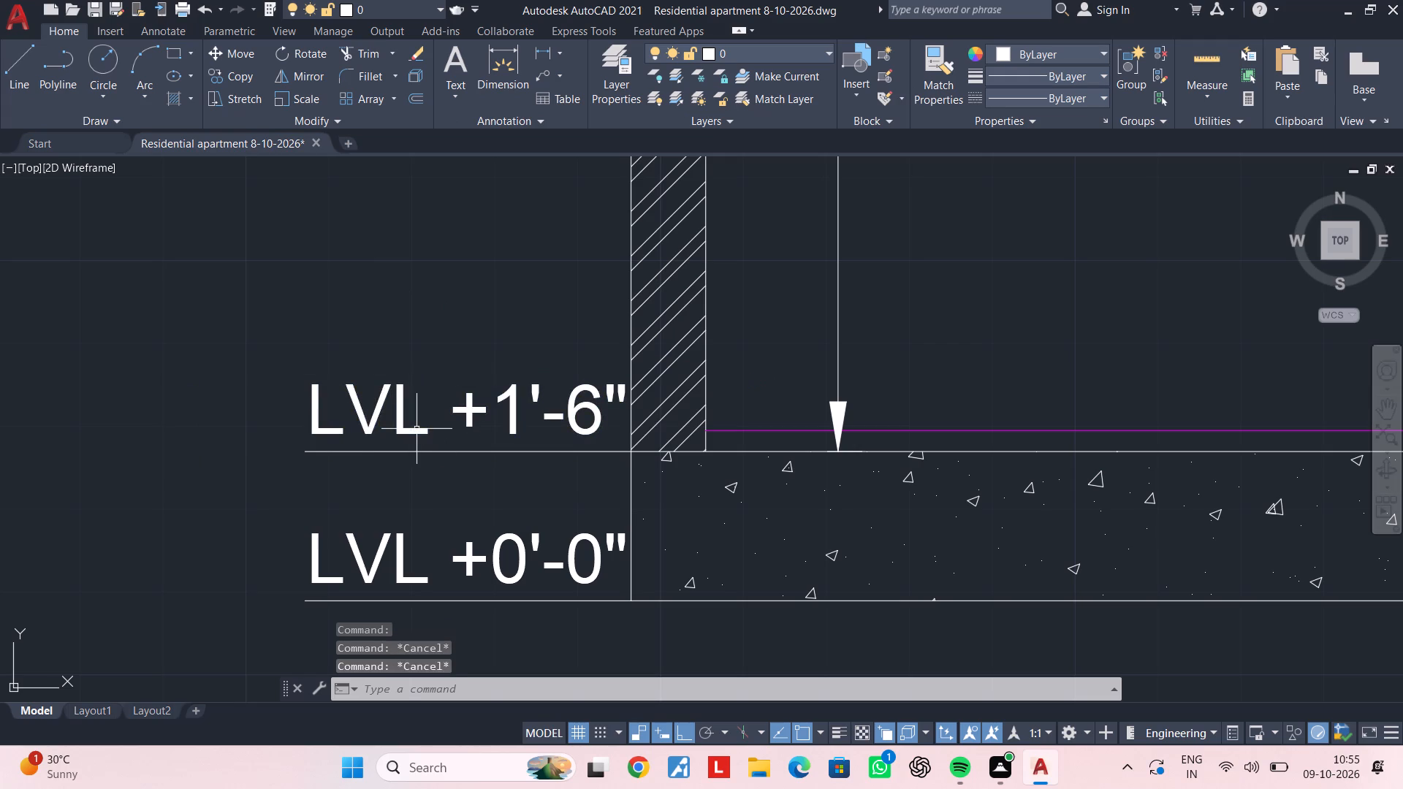
Copy the LVL +1'-6" label straight up onto the level line at the lowest kitchen's floor.
left_click(417, 429)
type("CO")
key("space")
left_click(417, 427)
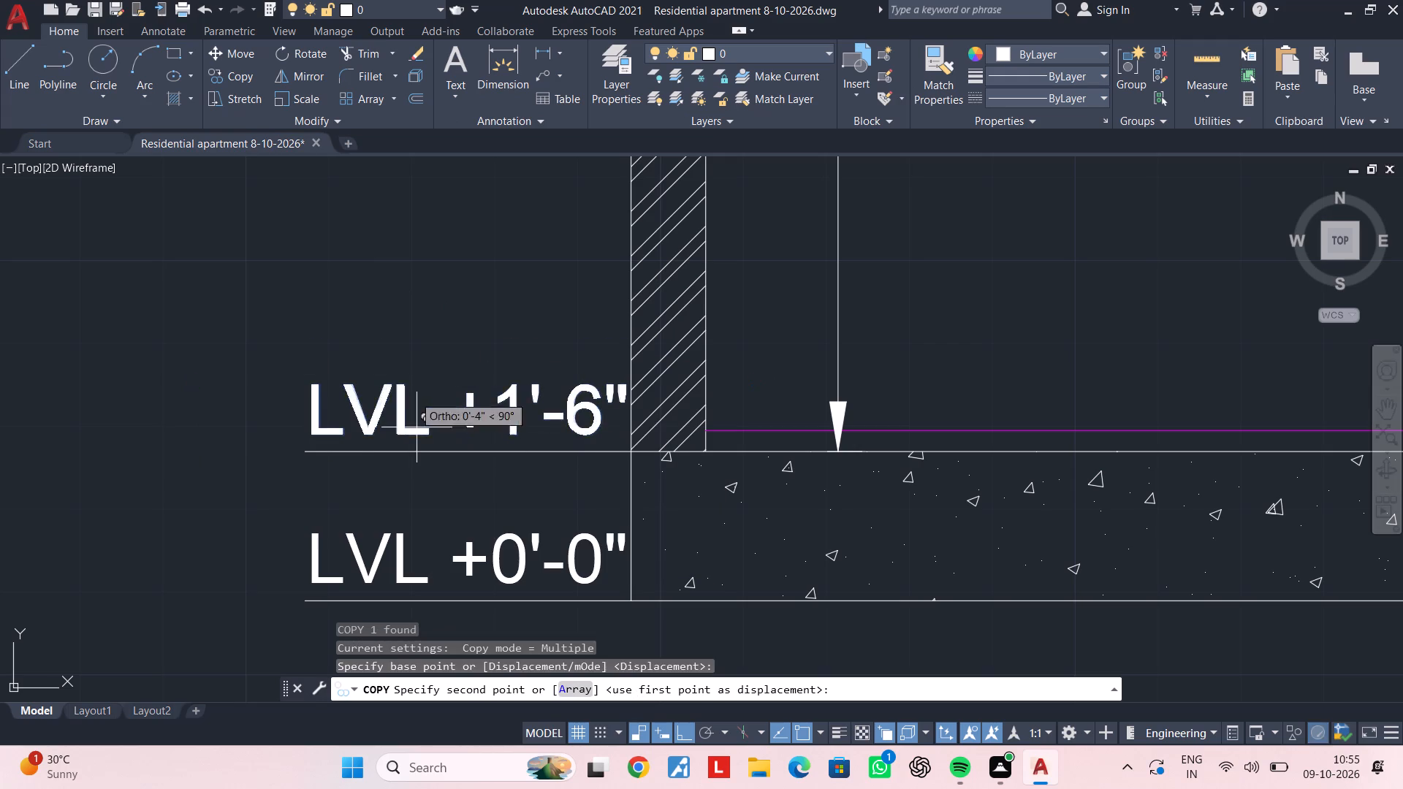
middle_click_drag(413, 218, 429, 433)
scroll(430, 412, "down", 2)
middle_click_drag(430, 412, 440, 541)
middle_click_drag(440, 358, 444, 490)
scroll(445, 443, "up", 2)
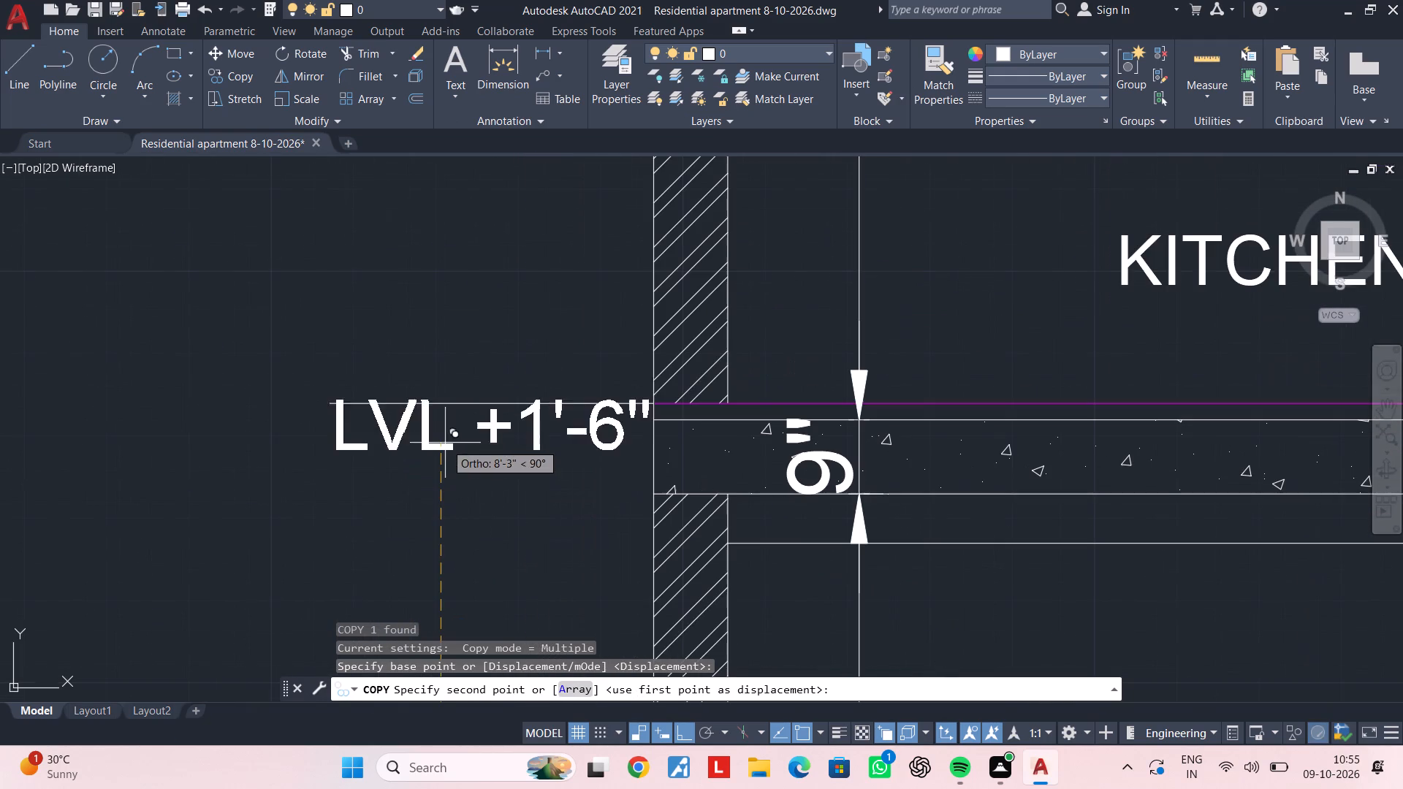
left_click(465, 383)
key("Escape")
middle_click_drag(494, 382, 433, 419)
key("Escape")
key("Escape")
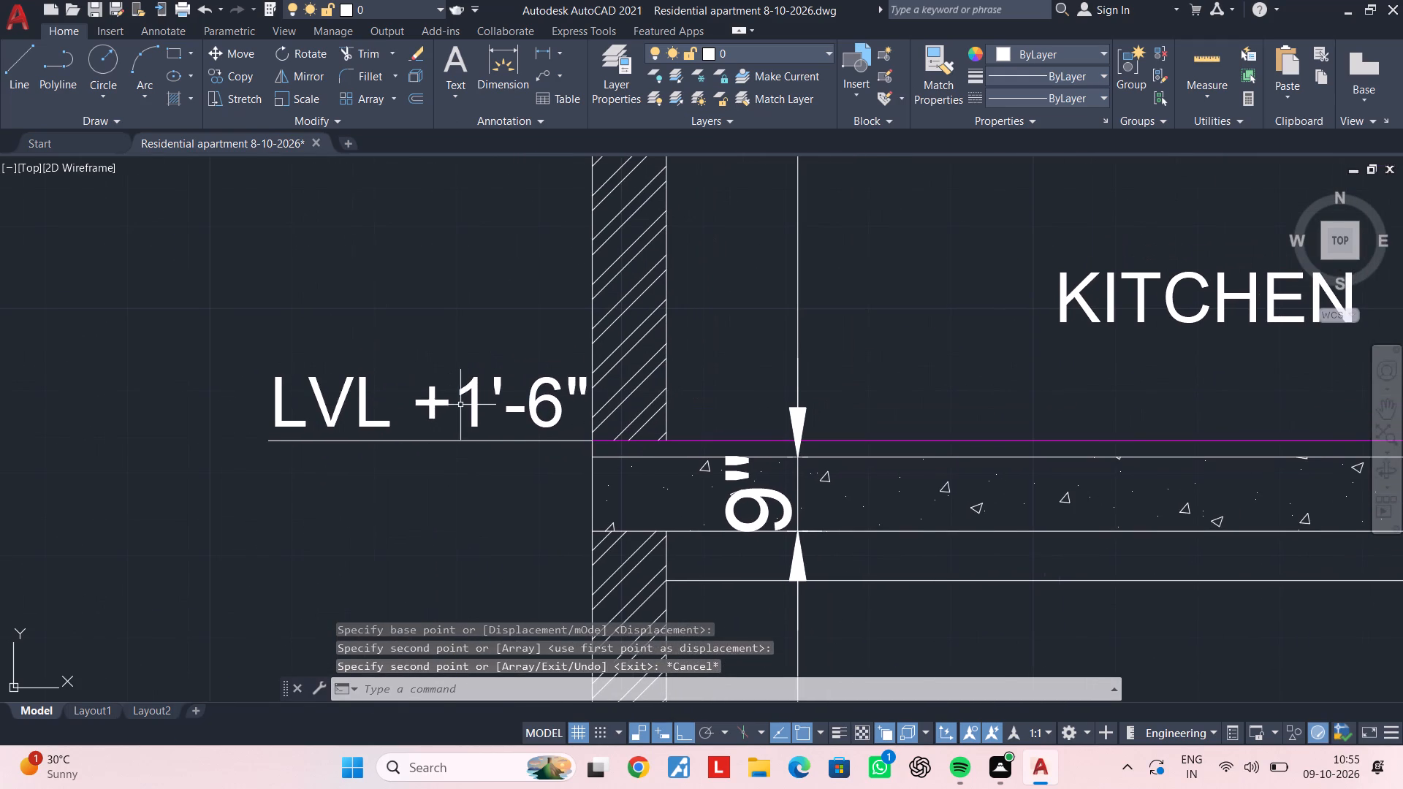
Change the copied label at the lowest kitchen's floor to LVL +10'-3".
double_click(471, 400)
left_click(483, 400)
key("0")
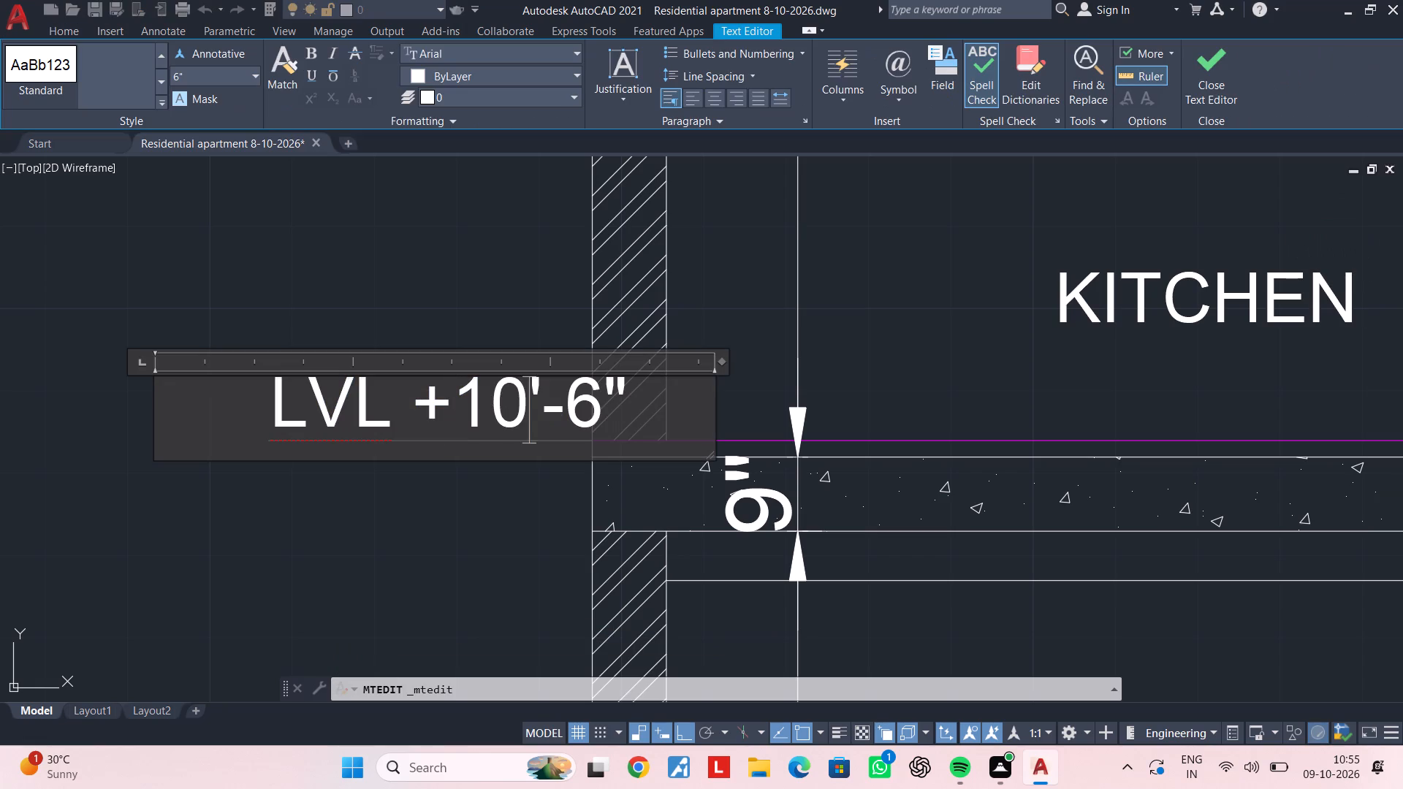
left_click(604, 423)
key("BackSpace")
key("3")
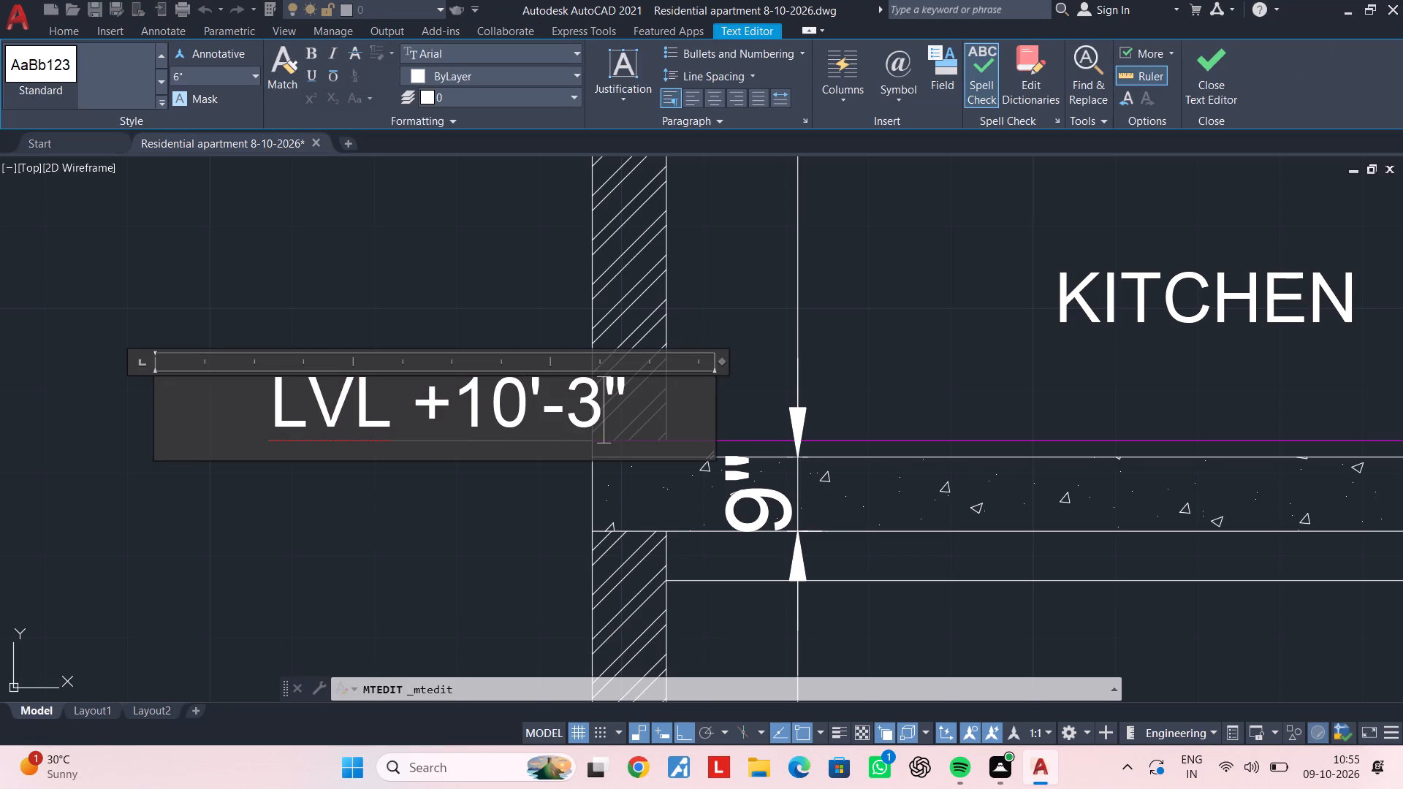
left_click(431, 497)
key("Escape")
key("Escape")
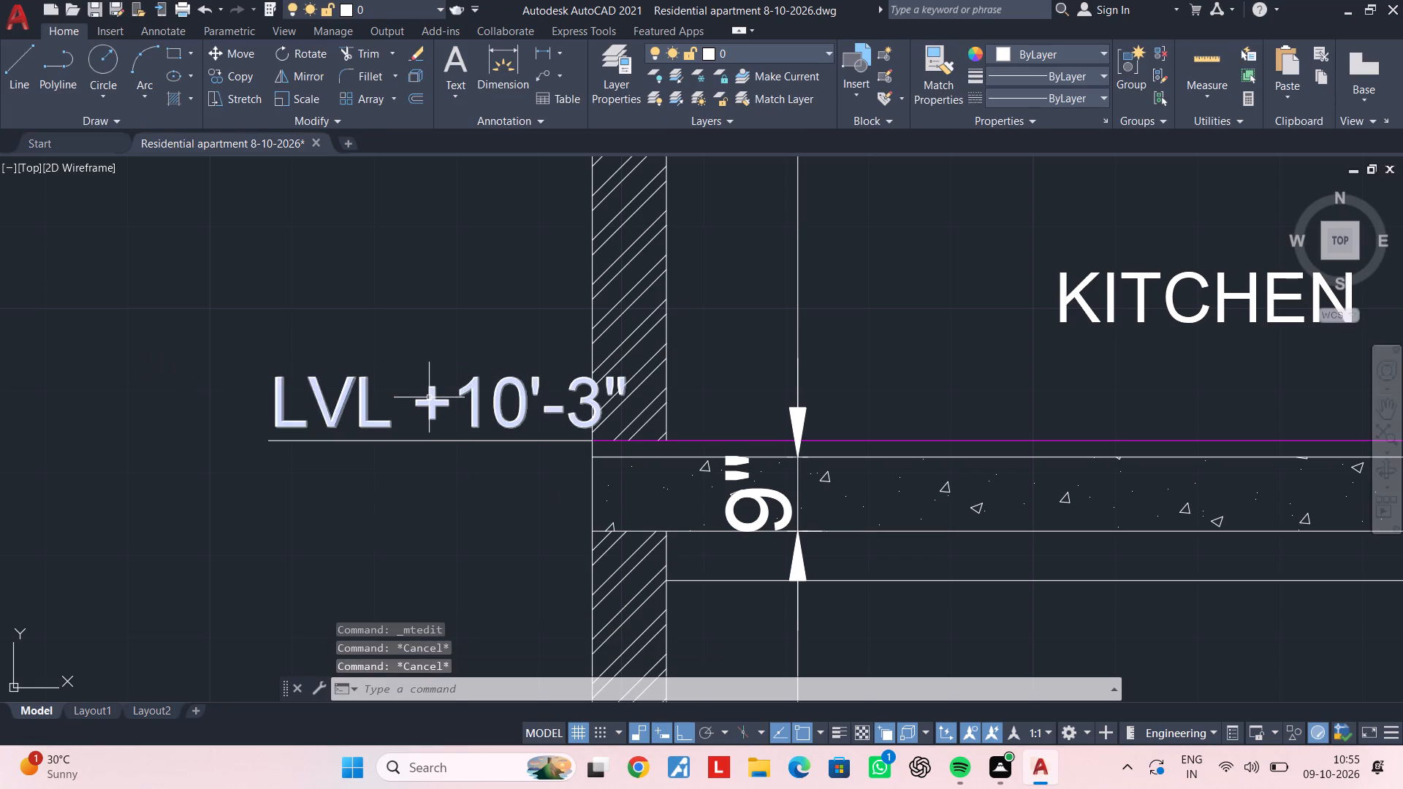
Move the LVL +10'-3" label horizontally outward so it clears the hatched wall.
left_click(429, 397)
type("M")
key("space")
left_click(429, 397)
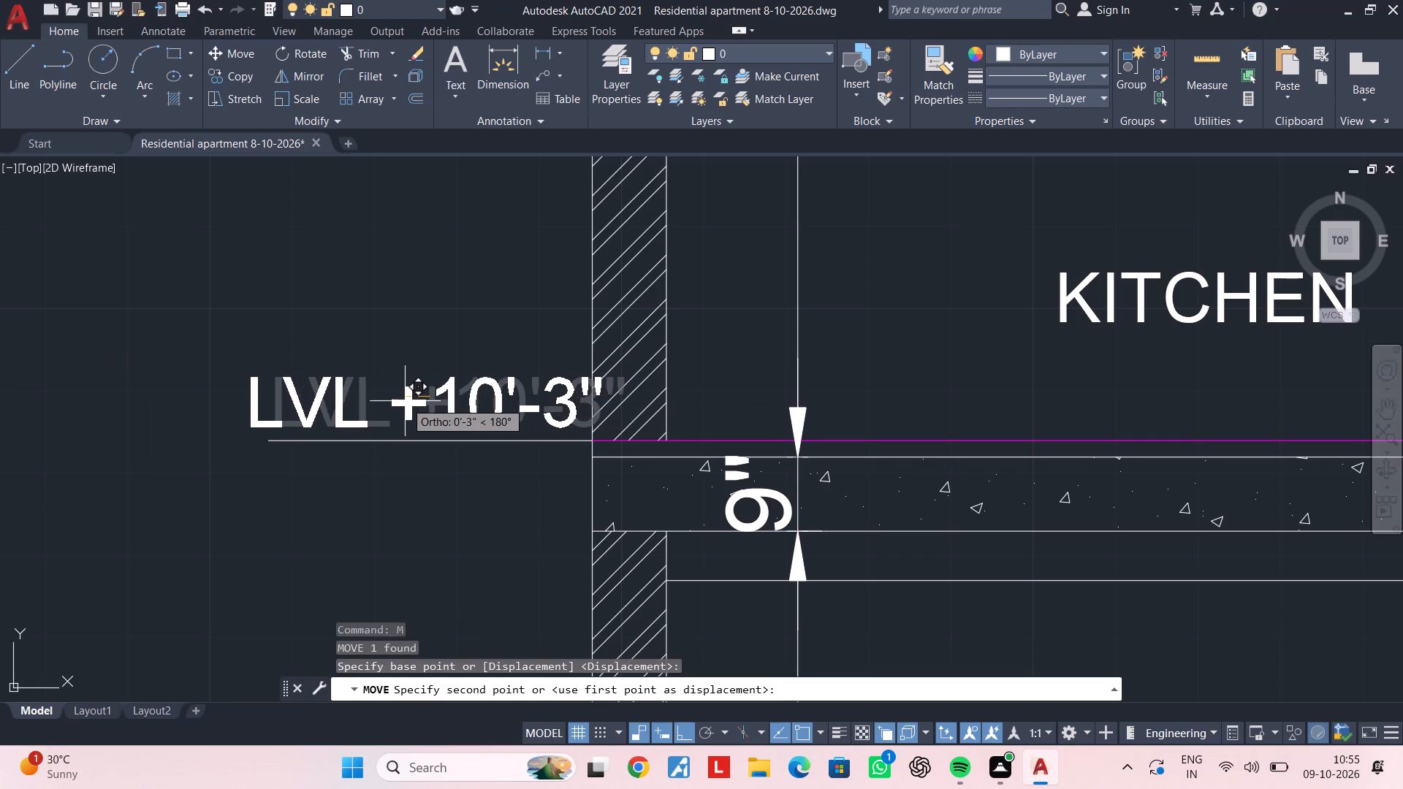
left_click(381, 403)
key("Escape")
middle_click_drag(400, 468, 512, 468)
key("Escape")
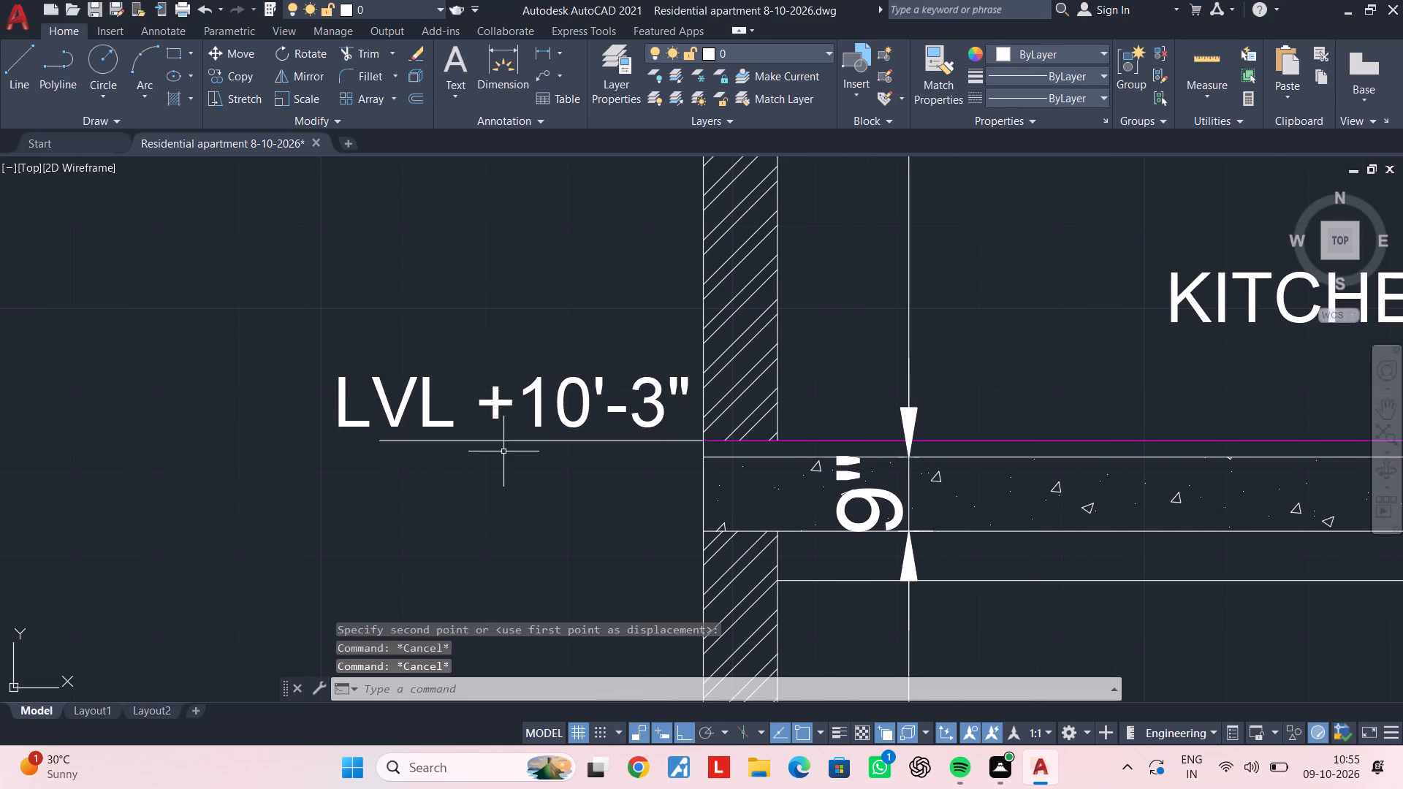
Stretch the outer end of the lowest kitchen's level line outward past the start of its LVL +10'-3" label.
left_click(505, 443)
left_click(383, 441)
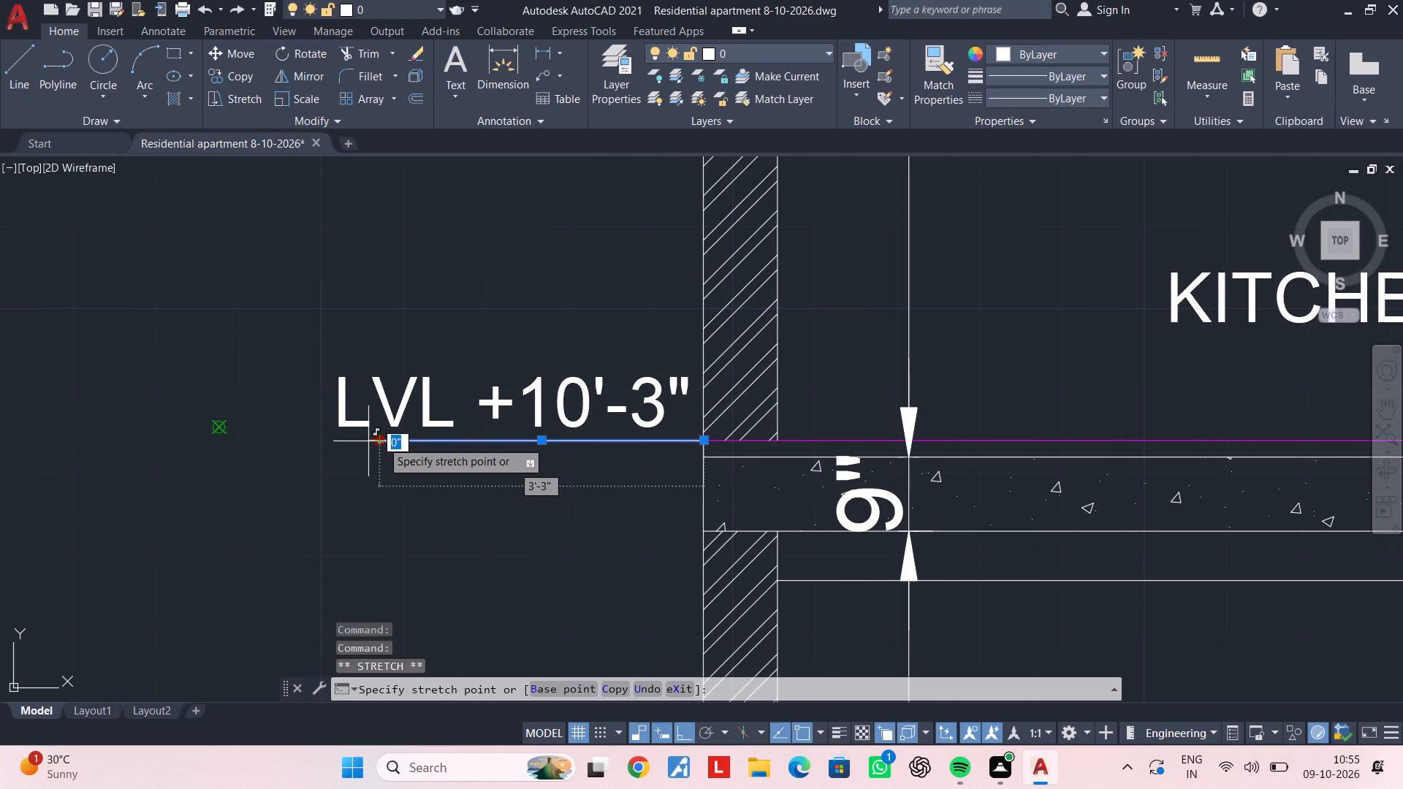
left_click(275, 441)
key("Escape")
key("Escape")
scroll(302, 428, "down", 2)
key("Escape")
key("Escape")
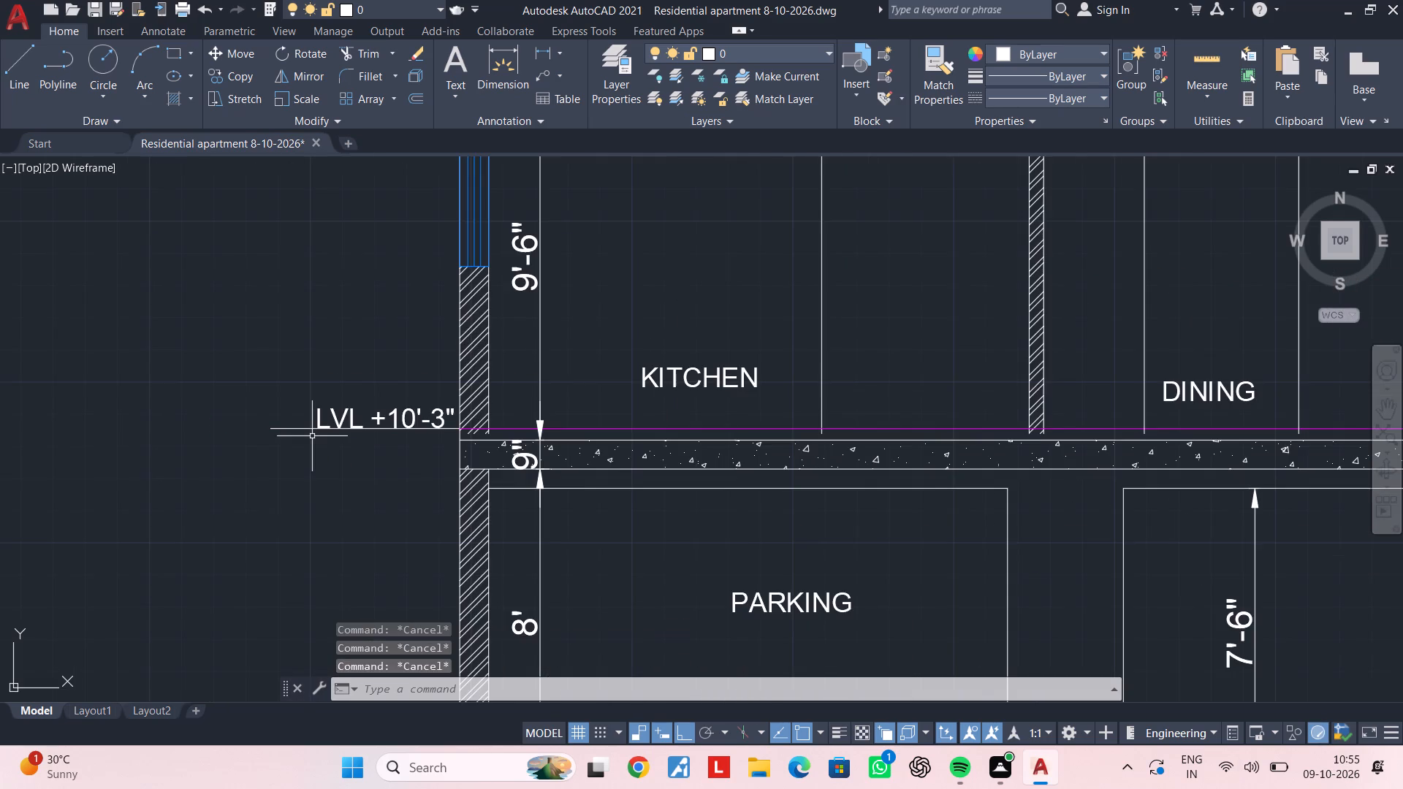
key("Escape")
Move the LVL +10'-3" label slightly upward to leave a small gap above its level line.
scroll(312, 436, "up", 3)
middle_click_drag(332, 446, 335, 469)
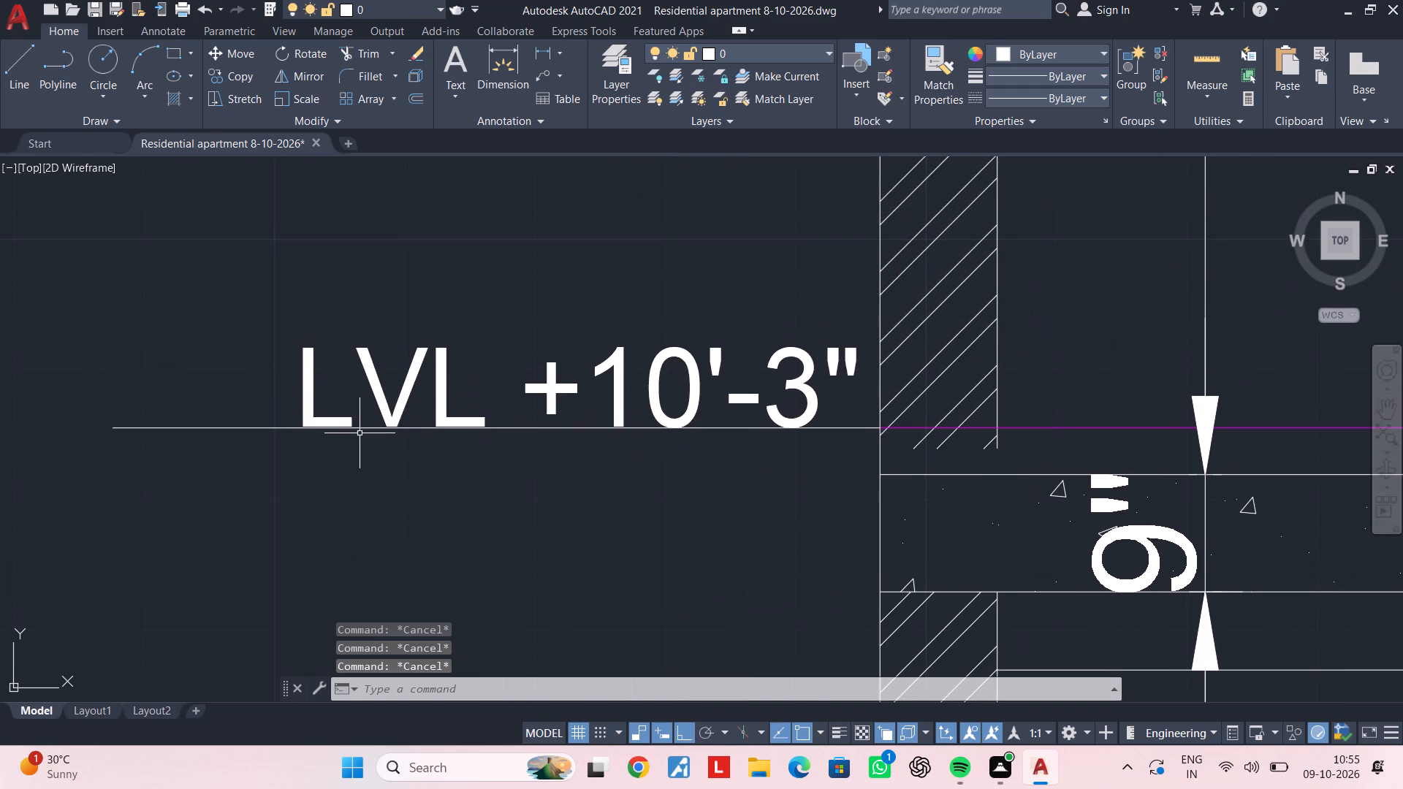
left_click(353, 425)
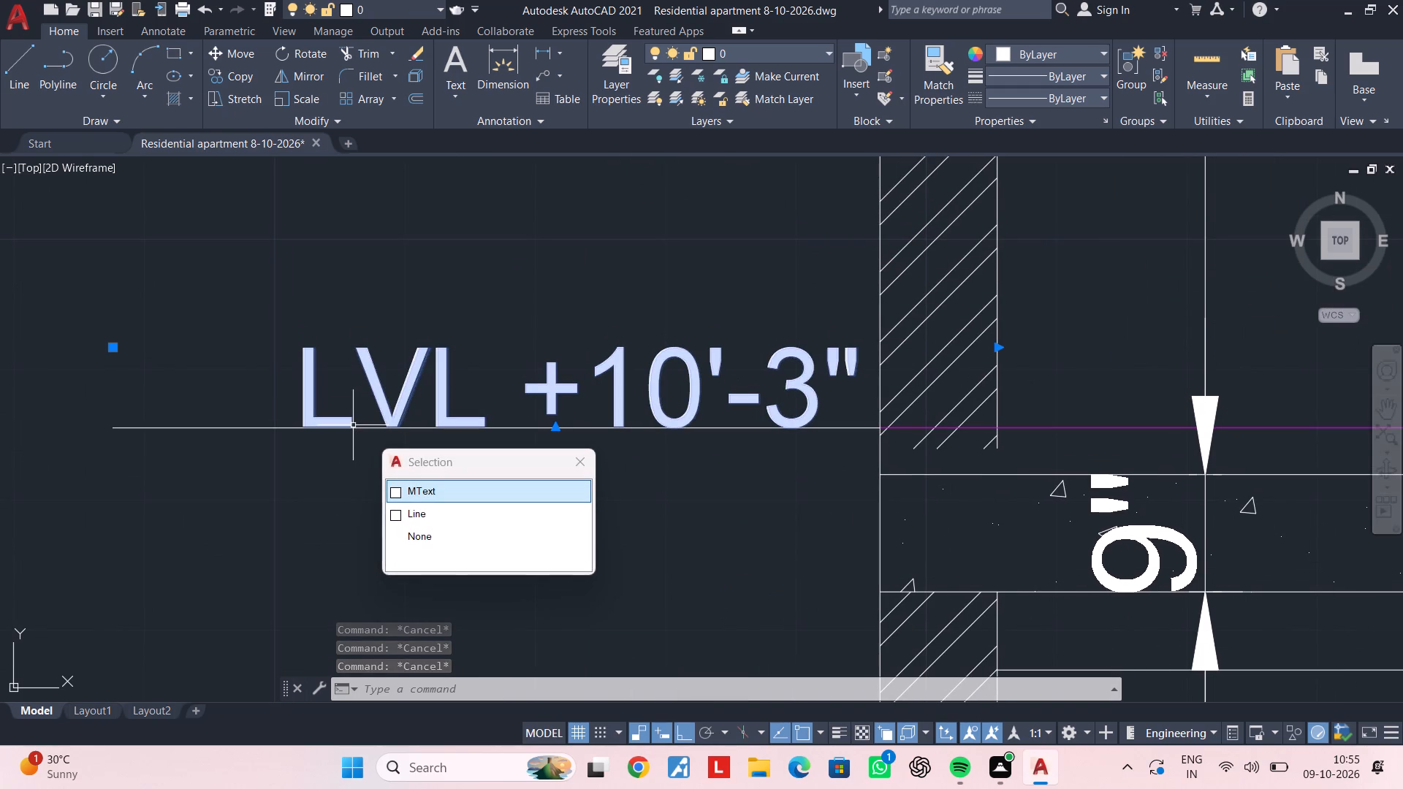
key("Escape")
key("Escape")
left_click(398, 405)
type("M")
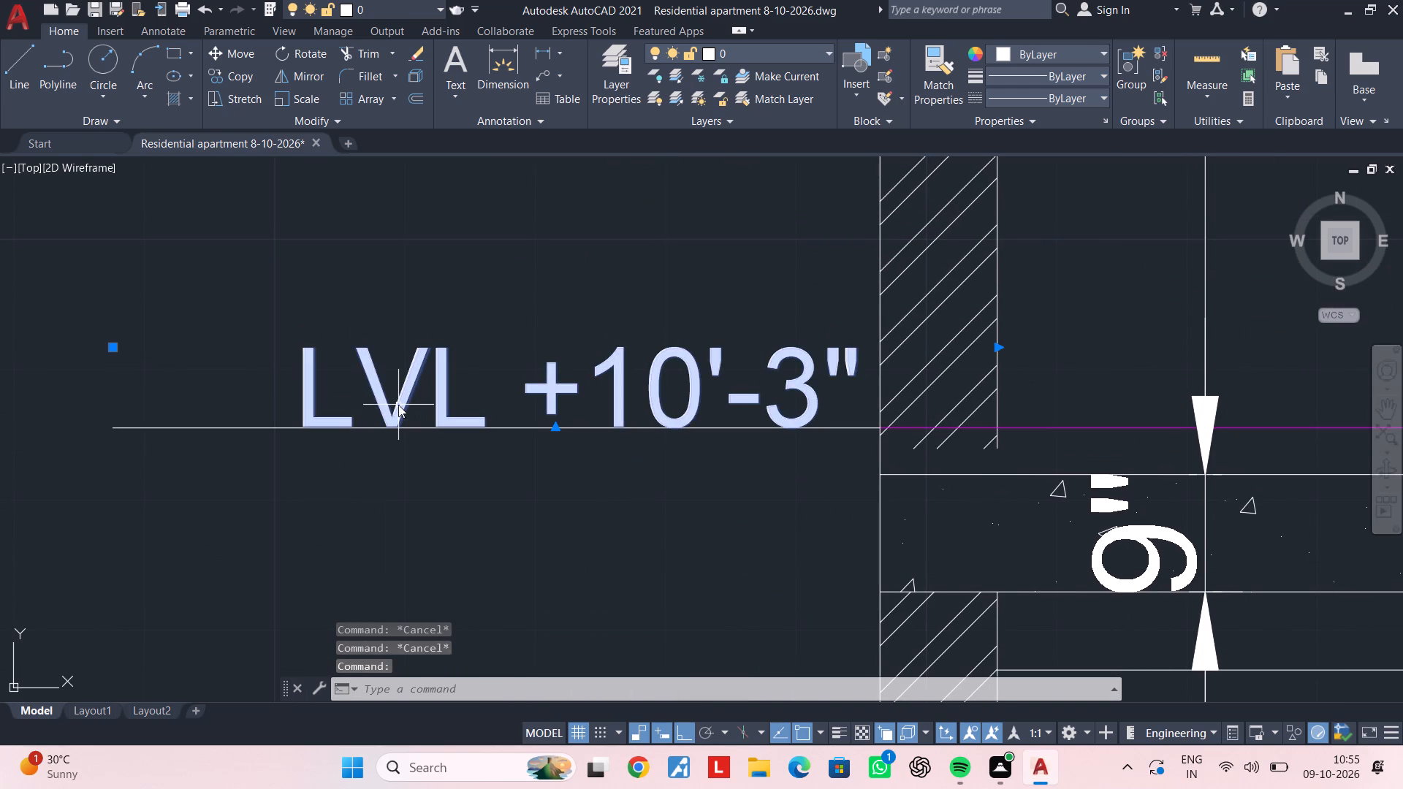
key("space")
left_click(398, 405)
left_click(398, 396)
key("Escape")
Stretch the outer end of the level line at the second kitchen floor farther outward from the wall.
scroll(403, 388, "down", 4)
middle_click_drag(406, 388, 411, 393)
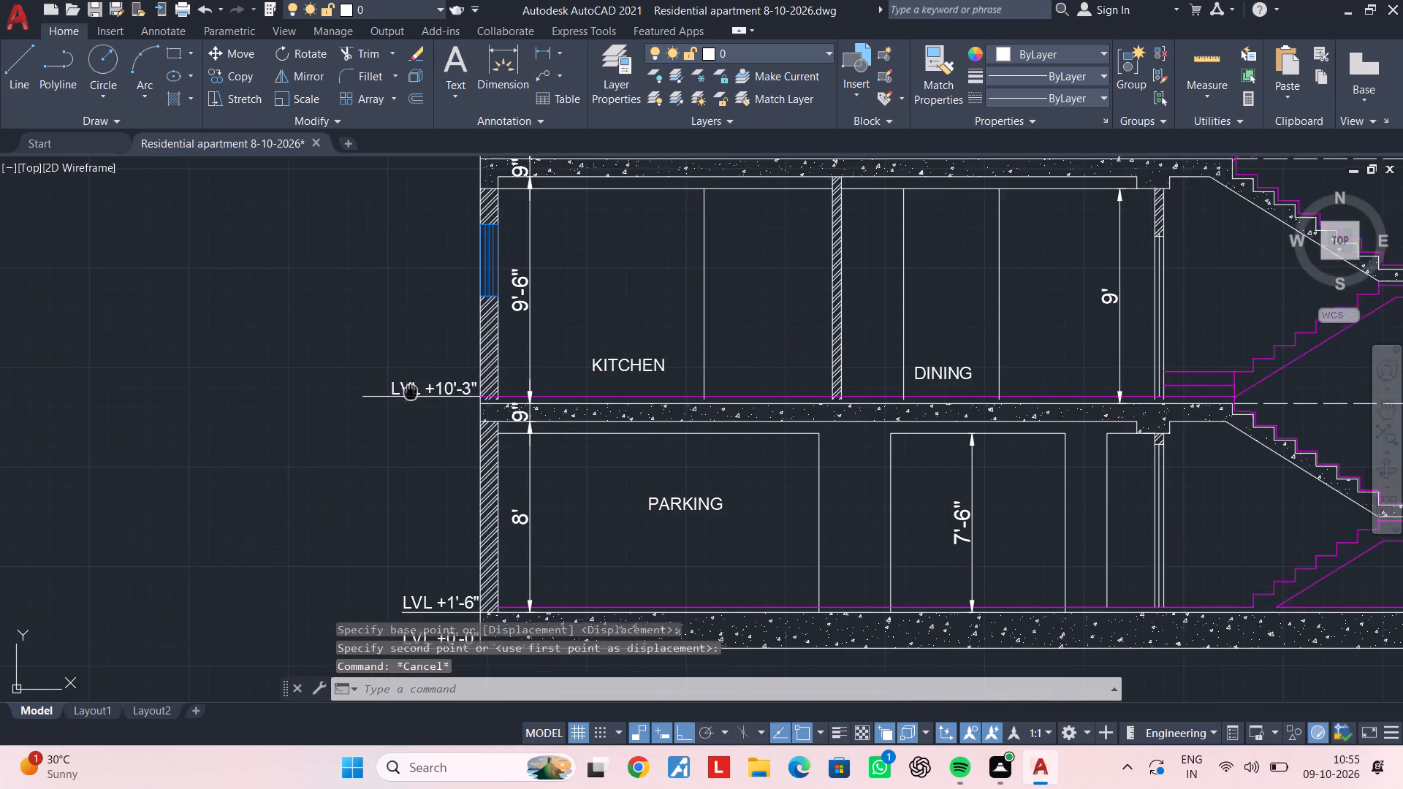
middle_click_drag(411, 393, 438, 527)
key("Escape")
key("Escape")
middle_click_drag(441, 418, 414, 503)
key("Escape")
key("Escape")
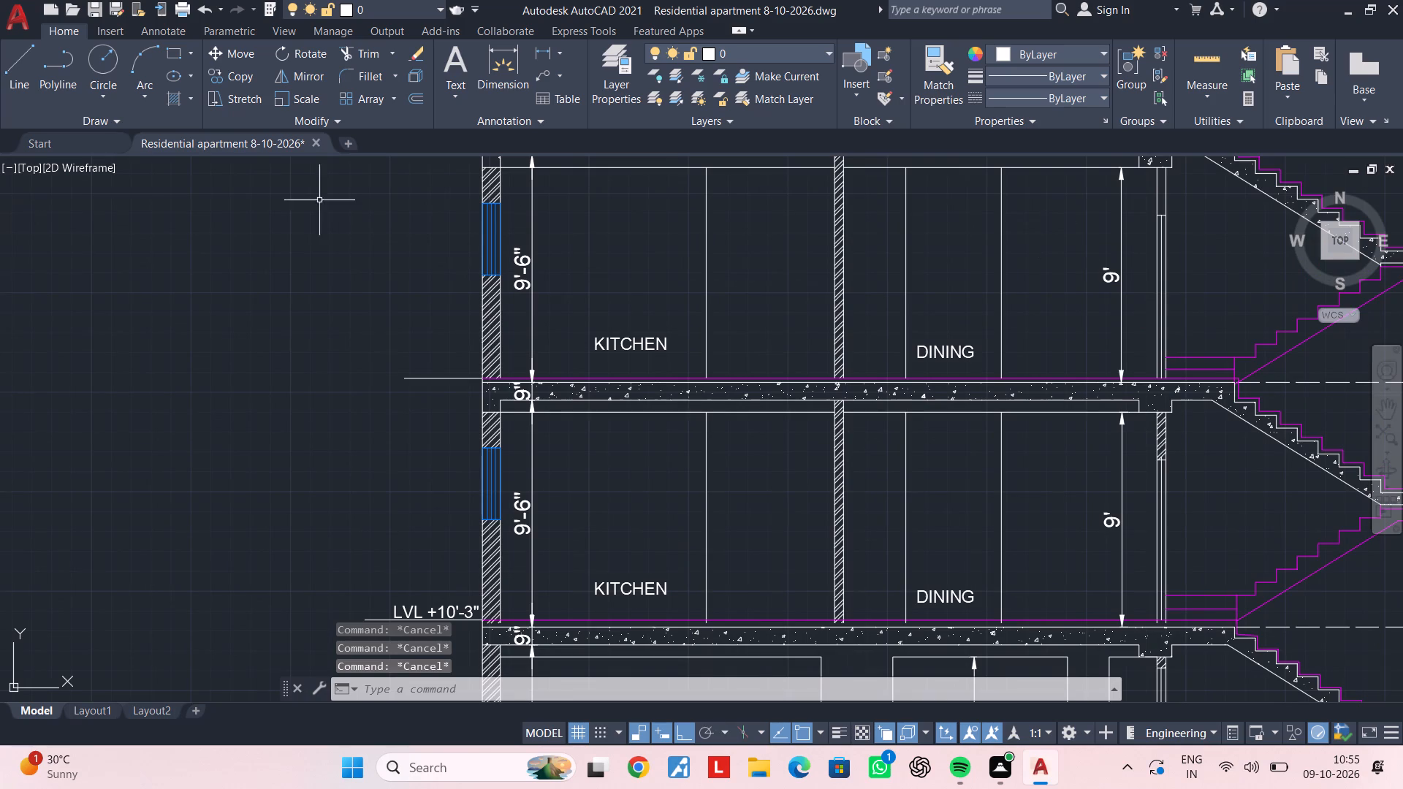
middle_click_drag(629, 470, 829, 286)
key("Escape")
key("Escape")
middle_click_drag(640, 254, 588, 337)
scroll(587, 299, "up", 1)
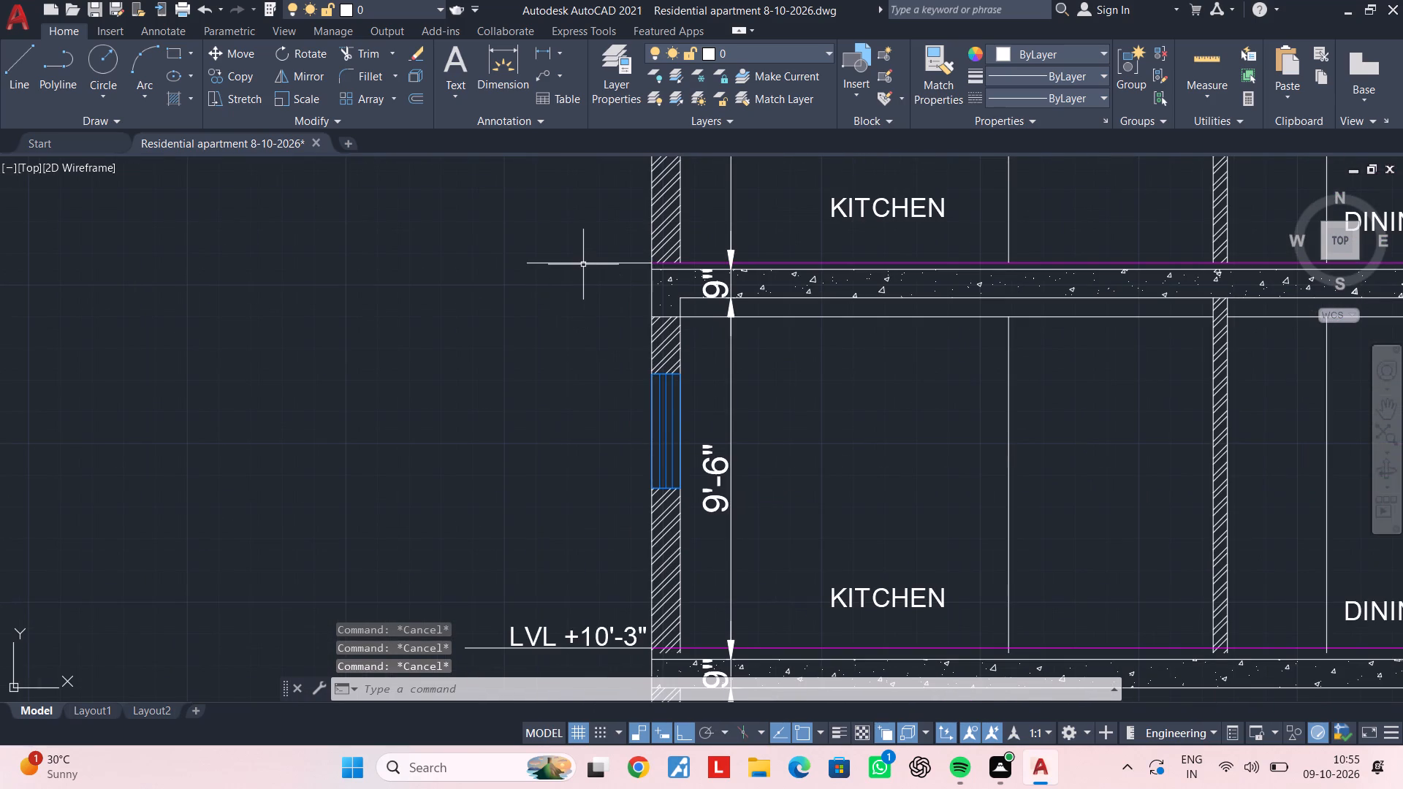
left_click(582, 263)
left_click(529, 262)
left_click(414, 262)
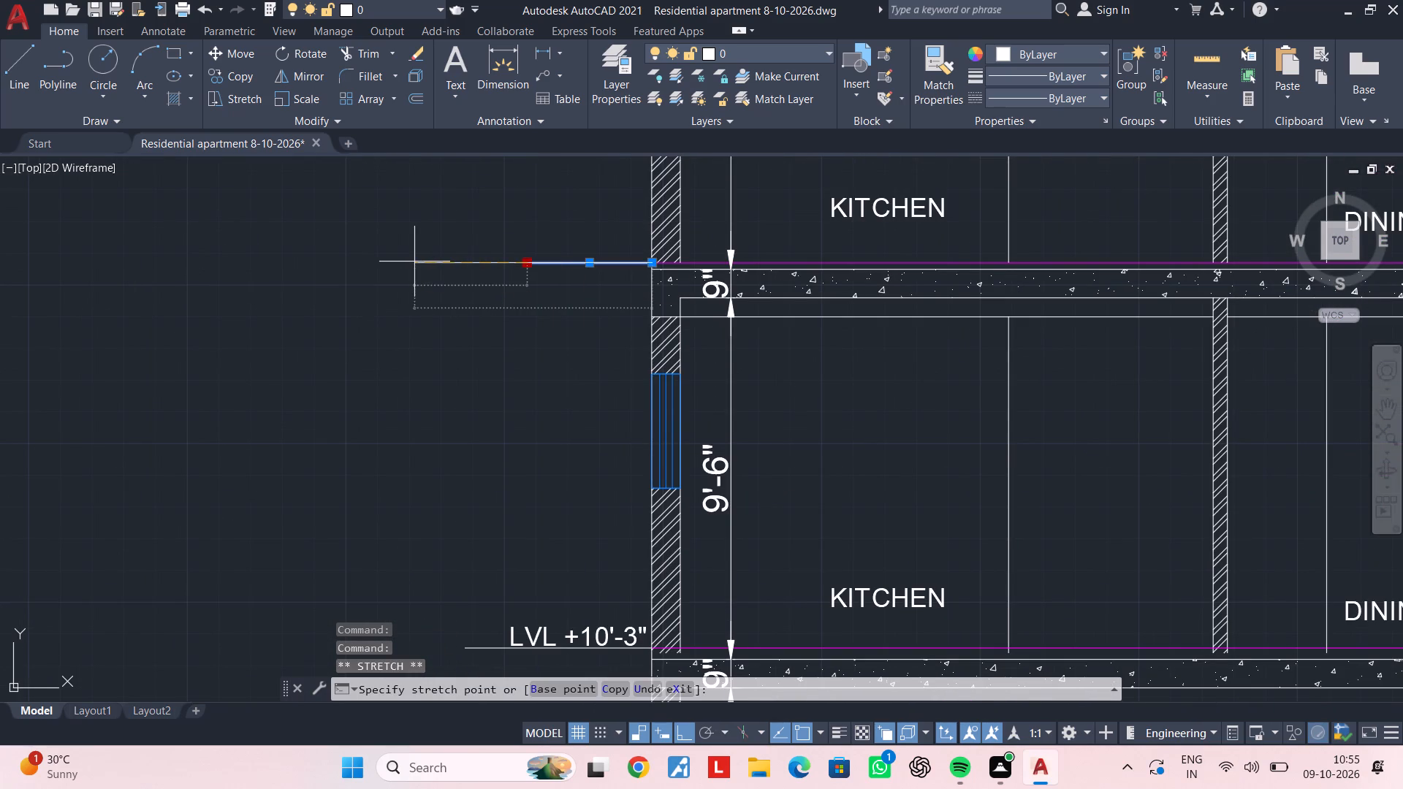
scroll(514, 262, "down", 2)
key("Escape")
key("Escape")
Stretch the outer end of the third kitchen floor's level line outward to about match the extended line below.
scroll(554, 238, "down", 1)
middle_click_drag(564, 243, 577, 466)
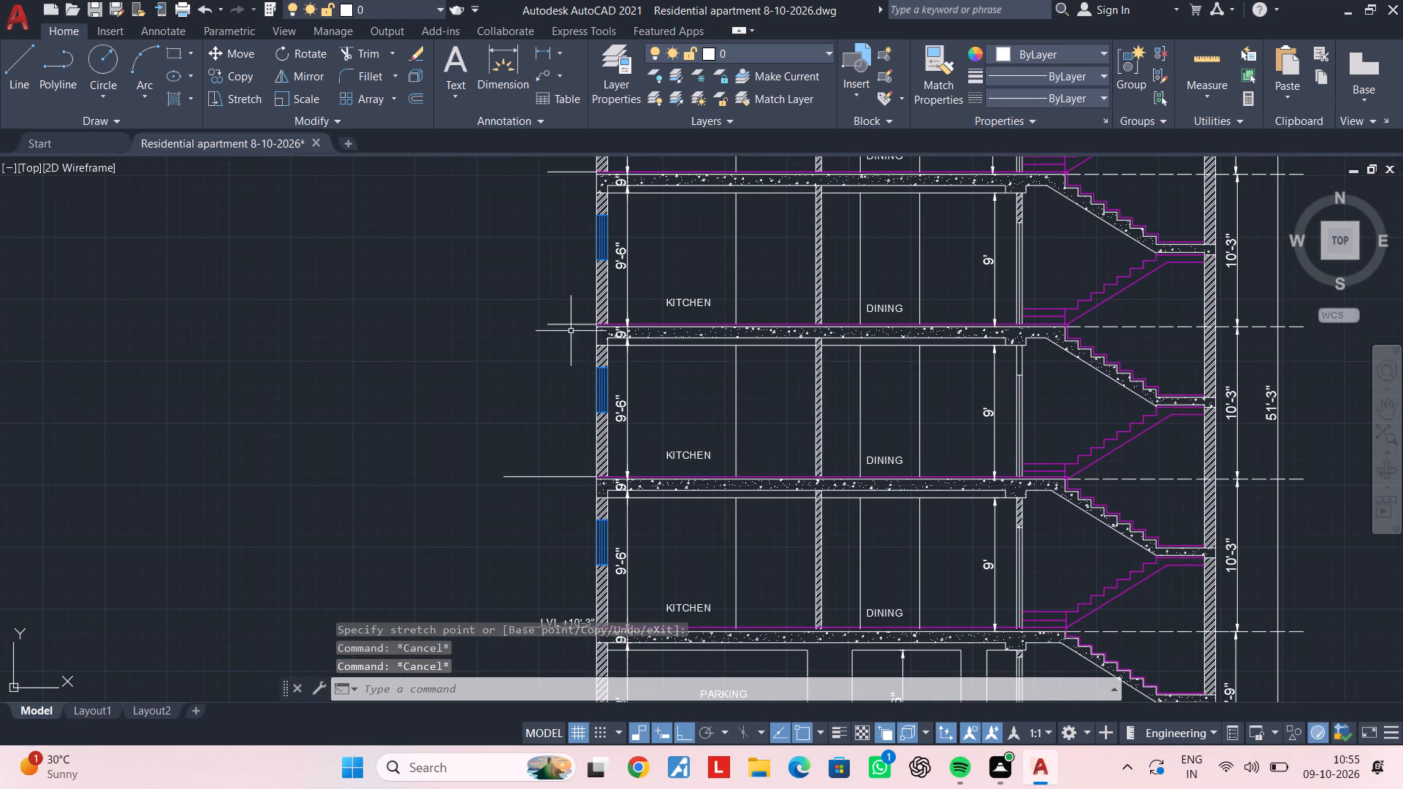
left_click(571, 324)
left_click(547, 327)
left_click(500, 327)
scroll(507, 324, "down", 2)
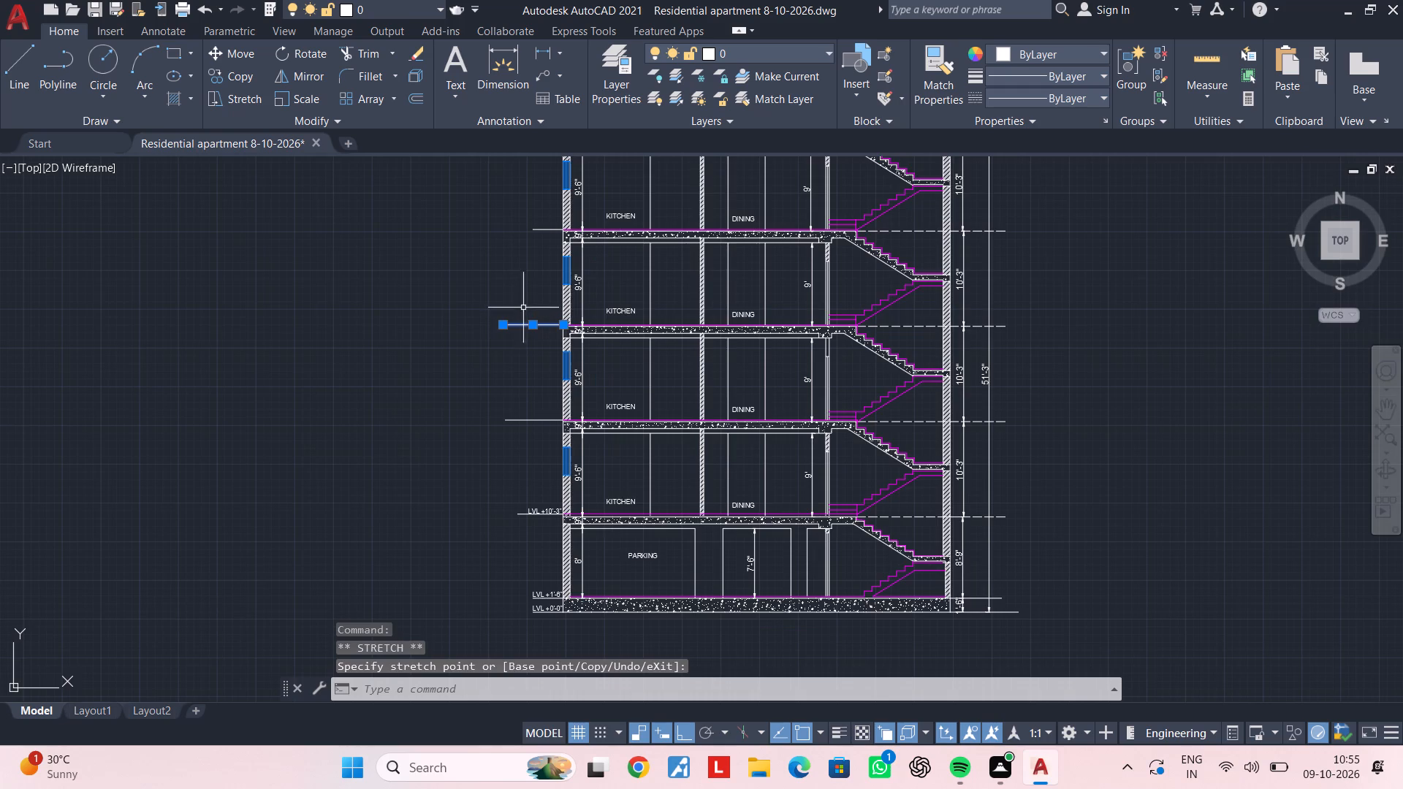
key("Escape")
Stretch the outer end of the topmost kitchen floor's level line farther outward, past the ends of the level lines below.
middle_click_drag(532, 291, 553, 450)
key("Escape")
scroll(558, 389, "up", 1)
left_click(559, 384)
left_click(557, 392)
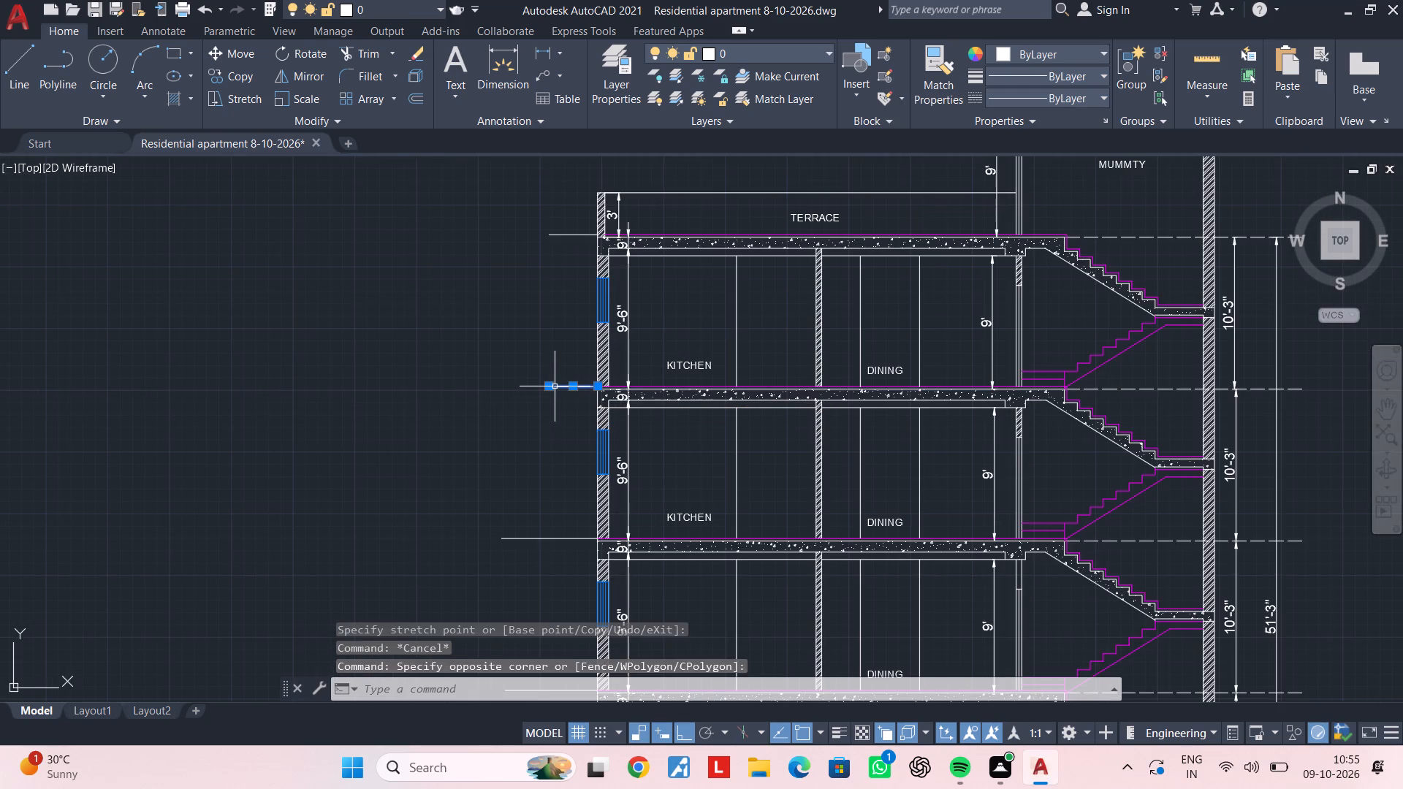
left_click(551, 386)
left_click(468, 390)
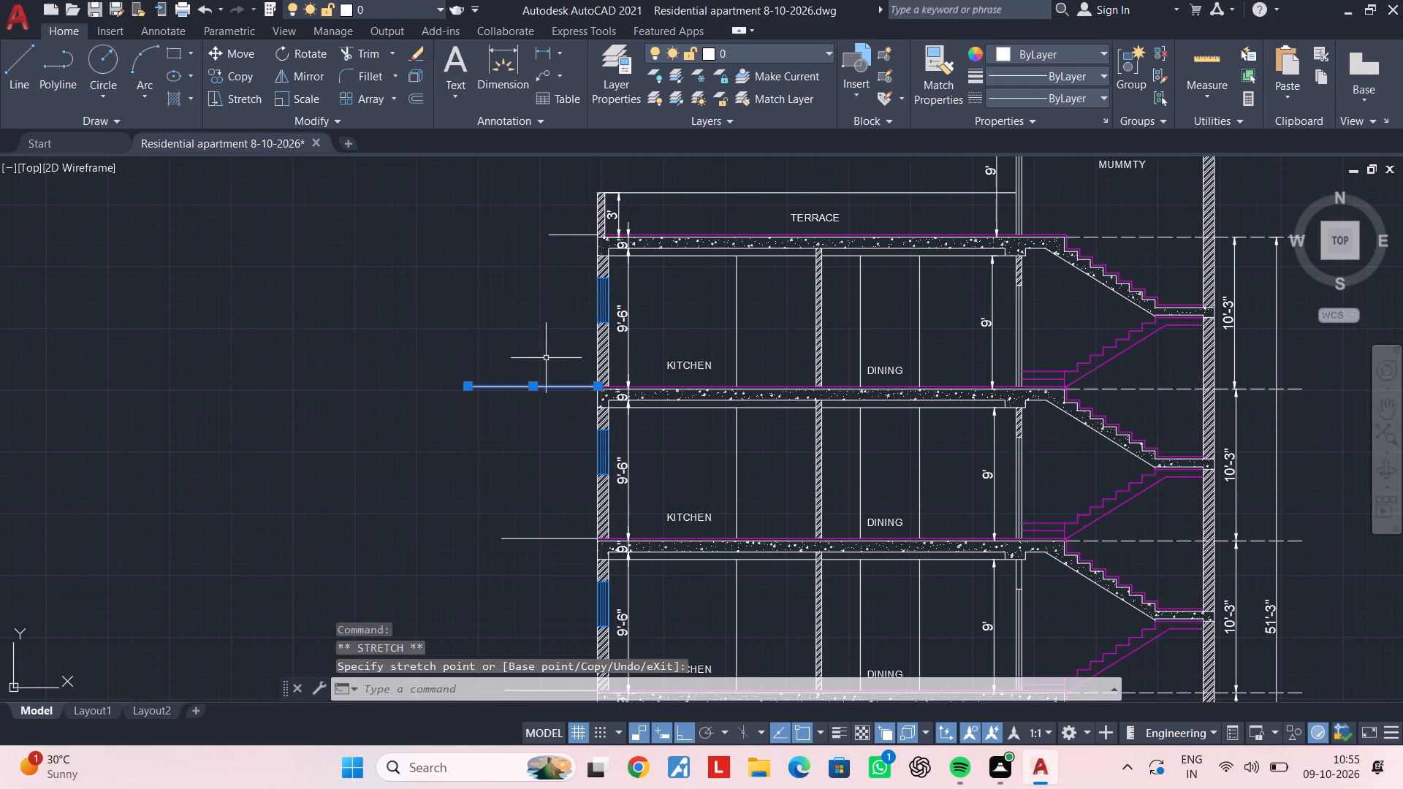
key("Escape")
Stretch the outer end of the terrace level line farther outward from the wall.
middle_click_drag(564, 346, 560, 444)
key("Escape")
key("Escape")
left_click(574, 332)
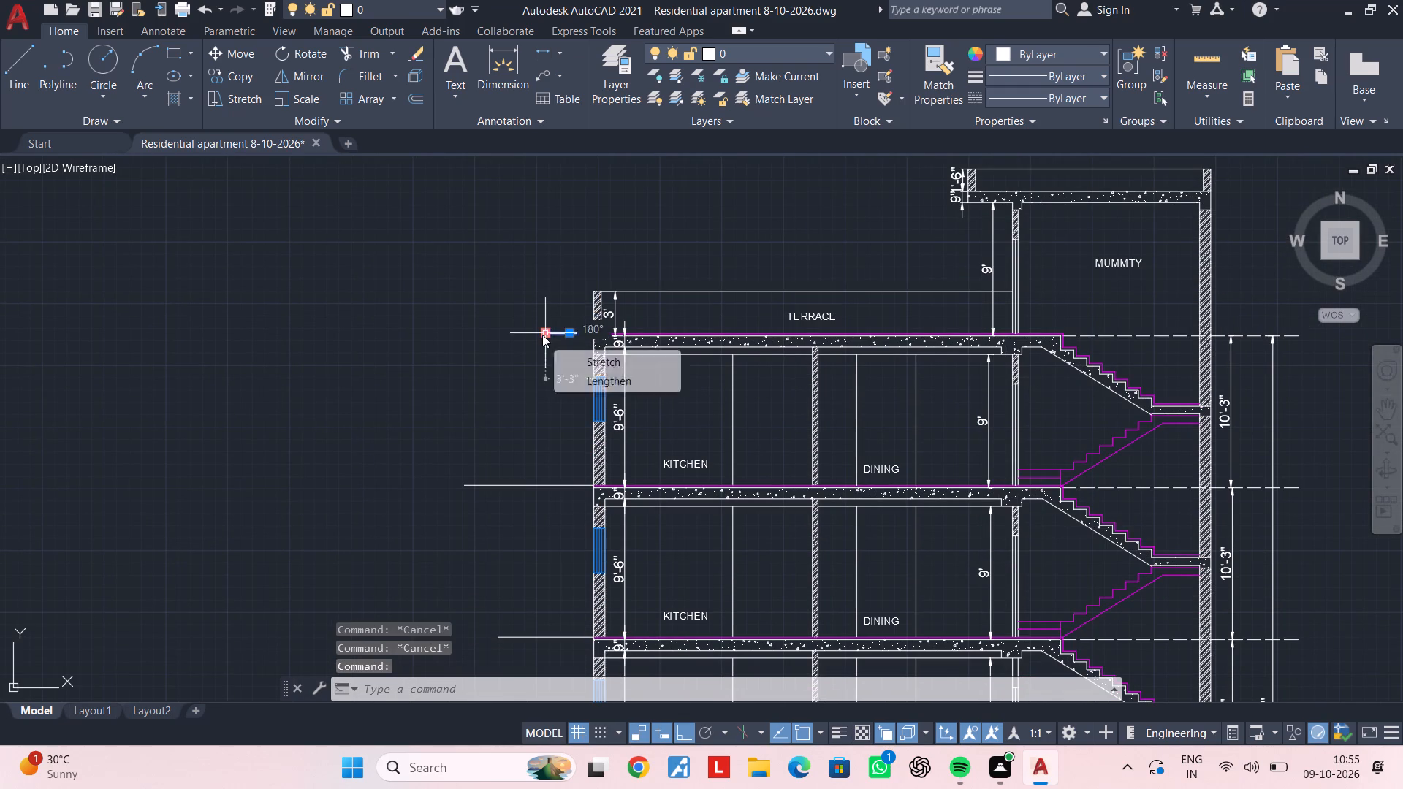
left_click(542, 335)
left_click(517, 337)
key("Escape")
key("Escape")
Place a vertical construction line through the outer end of the level line under the LVL +10'-3" label.
scroll(552, 433, "down", 3)
middle_click_drag(553, 433, 540, 350)
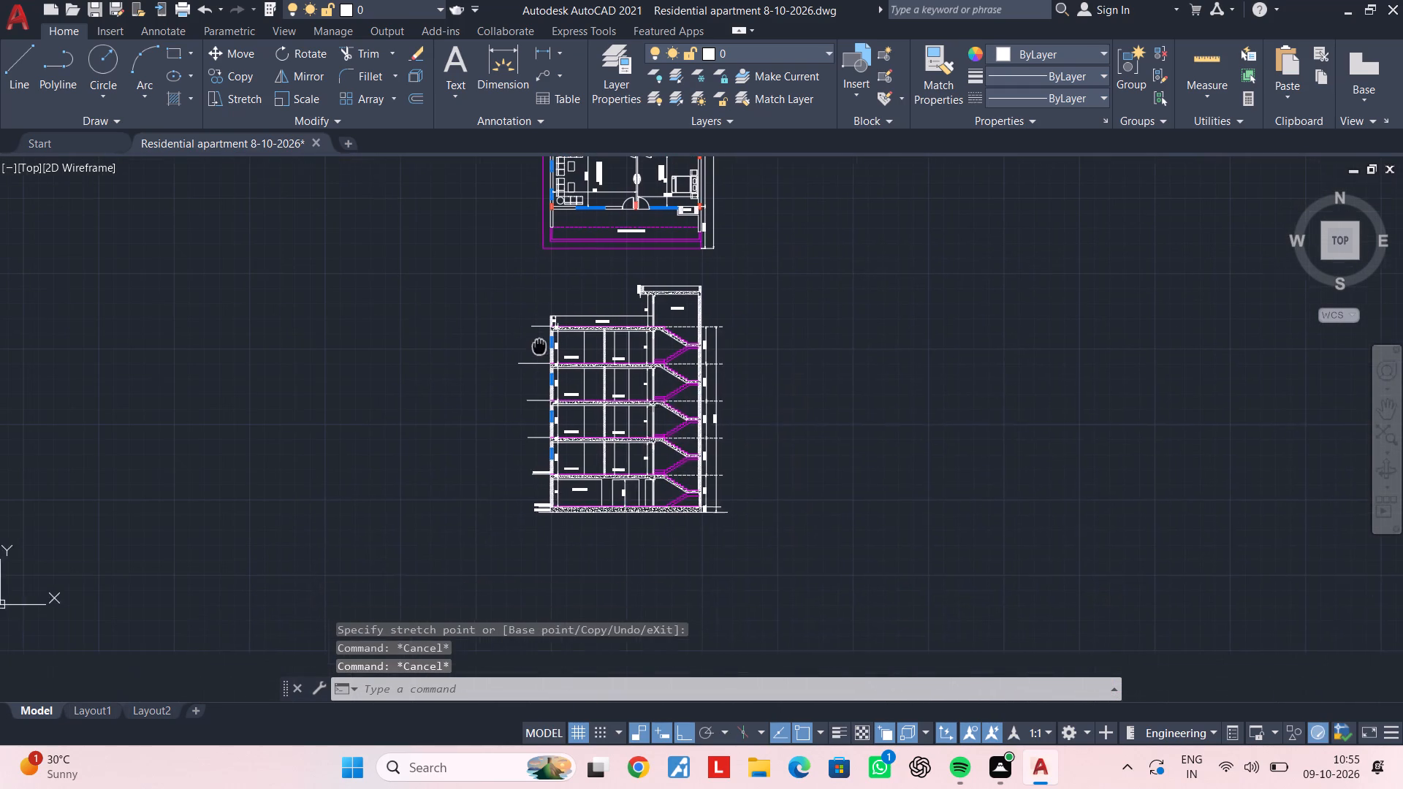
key("Escape")
key("Escape")
type("XL")
key("space")
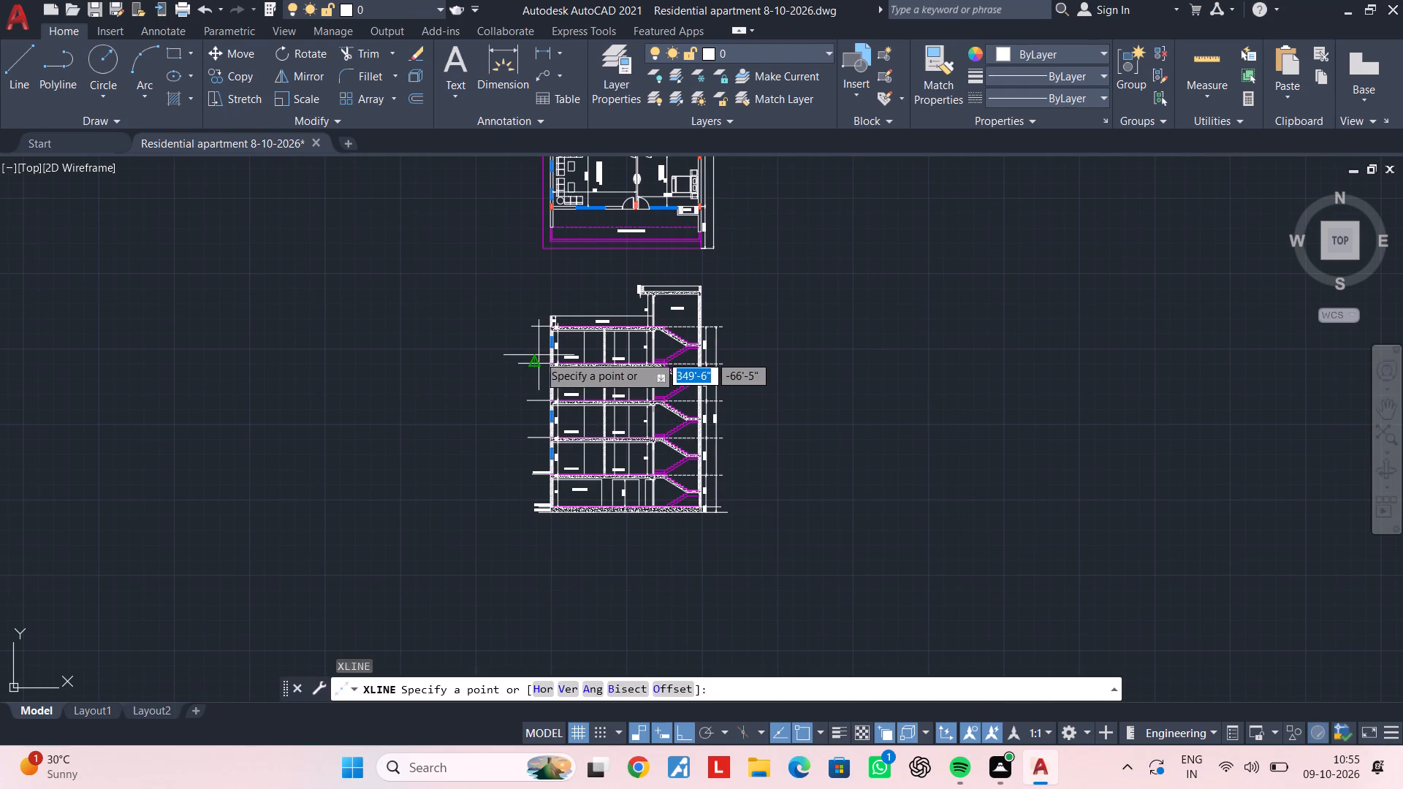
type("V")
key("space")
scroll(529, 412, "up", 2)
middle_click_drag(529, 493, 520, 402)
scroll(509, 367, "up", 1)
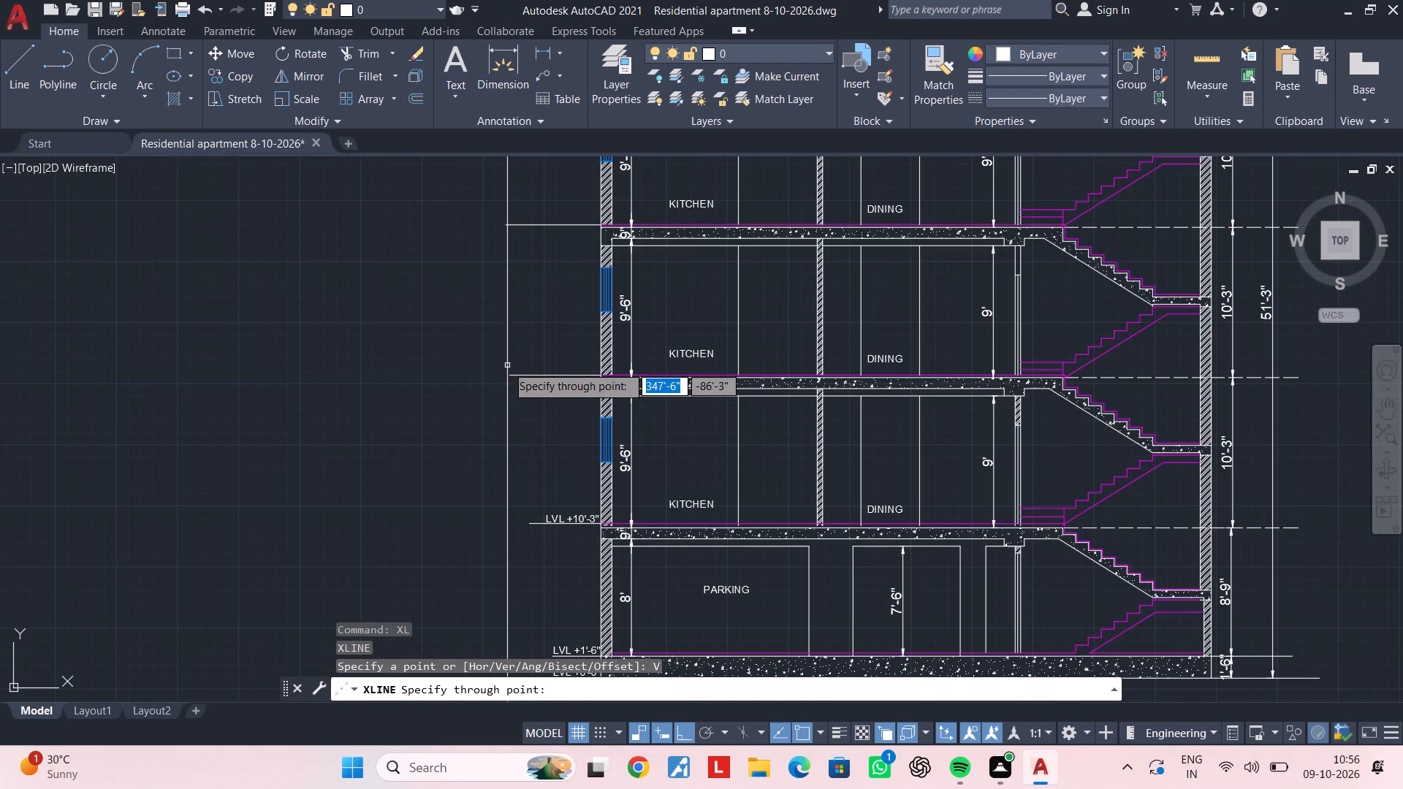
left_click(528, 522)
key("Escape")
key("Escape")
Trim the upper level lines' overhanging outer ends at the construction line, and trim the construction line above the terrace level.
middle_click_drag(510, 393, 504, 437)
key("Escape")
key("t")
key("r")
key("space")
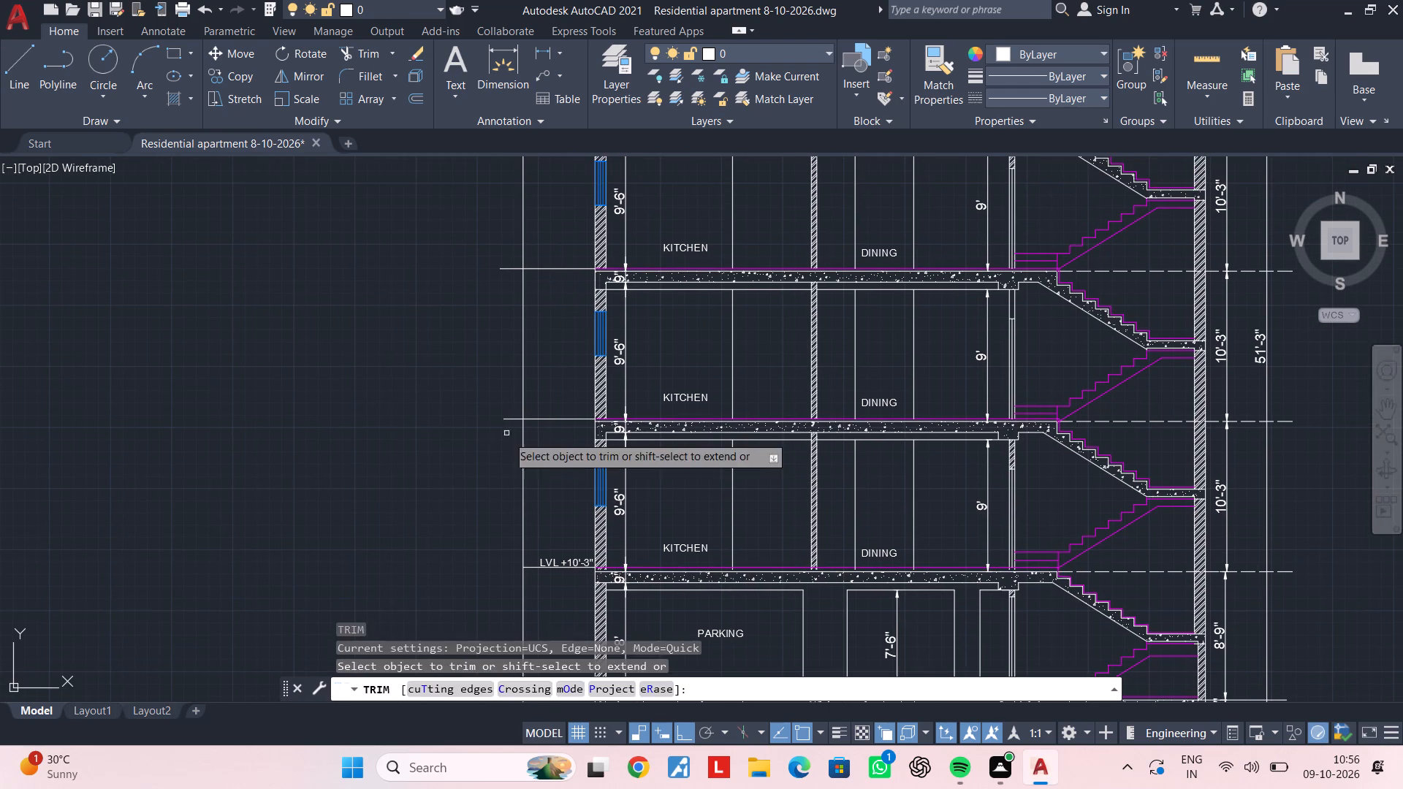
left_click(514, 443)
middle_click_drag(506, 277, 512, 469)
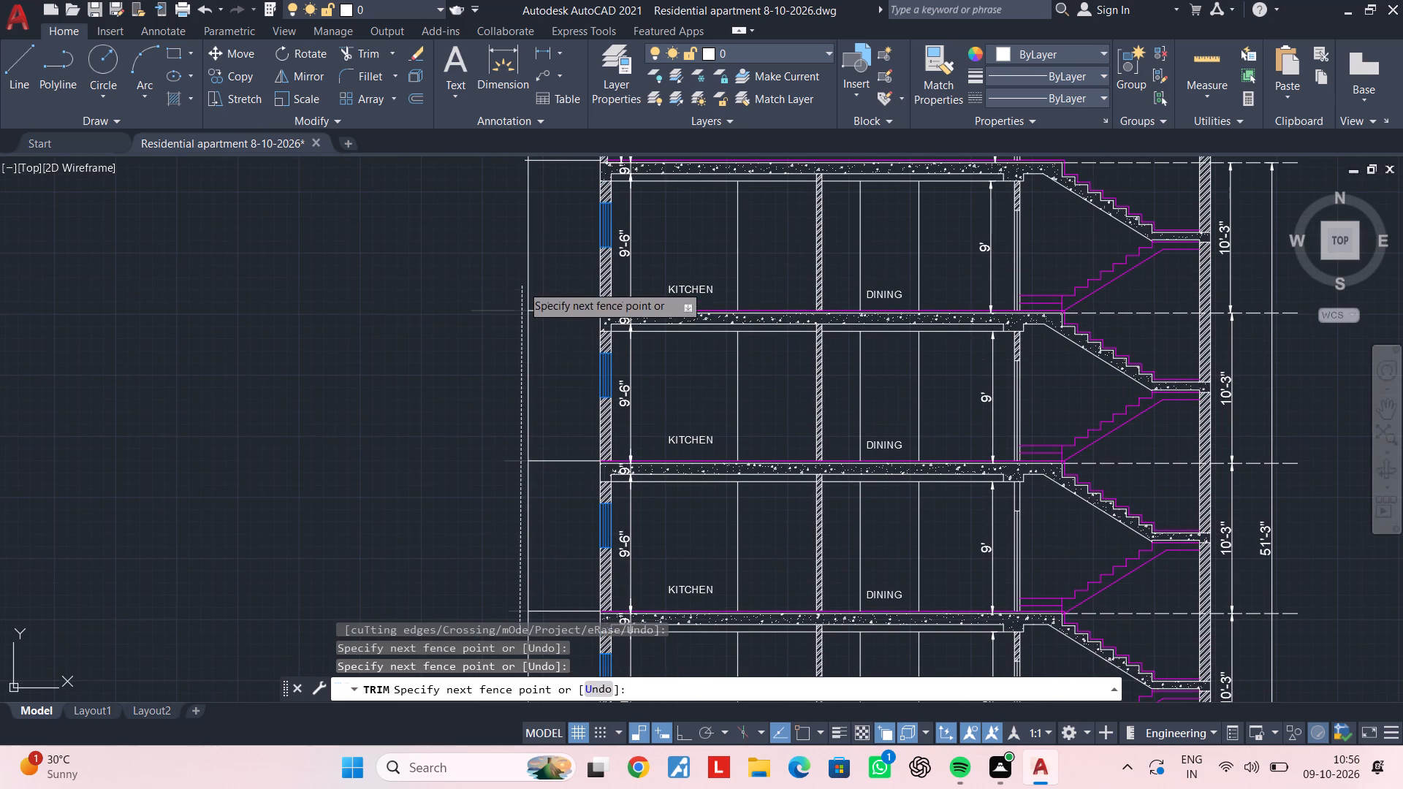
left_click(522, 285)
middle_click_drag(522, 285, 511, 442)
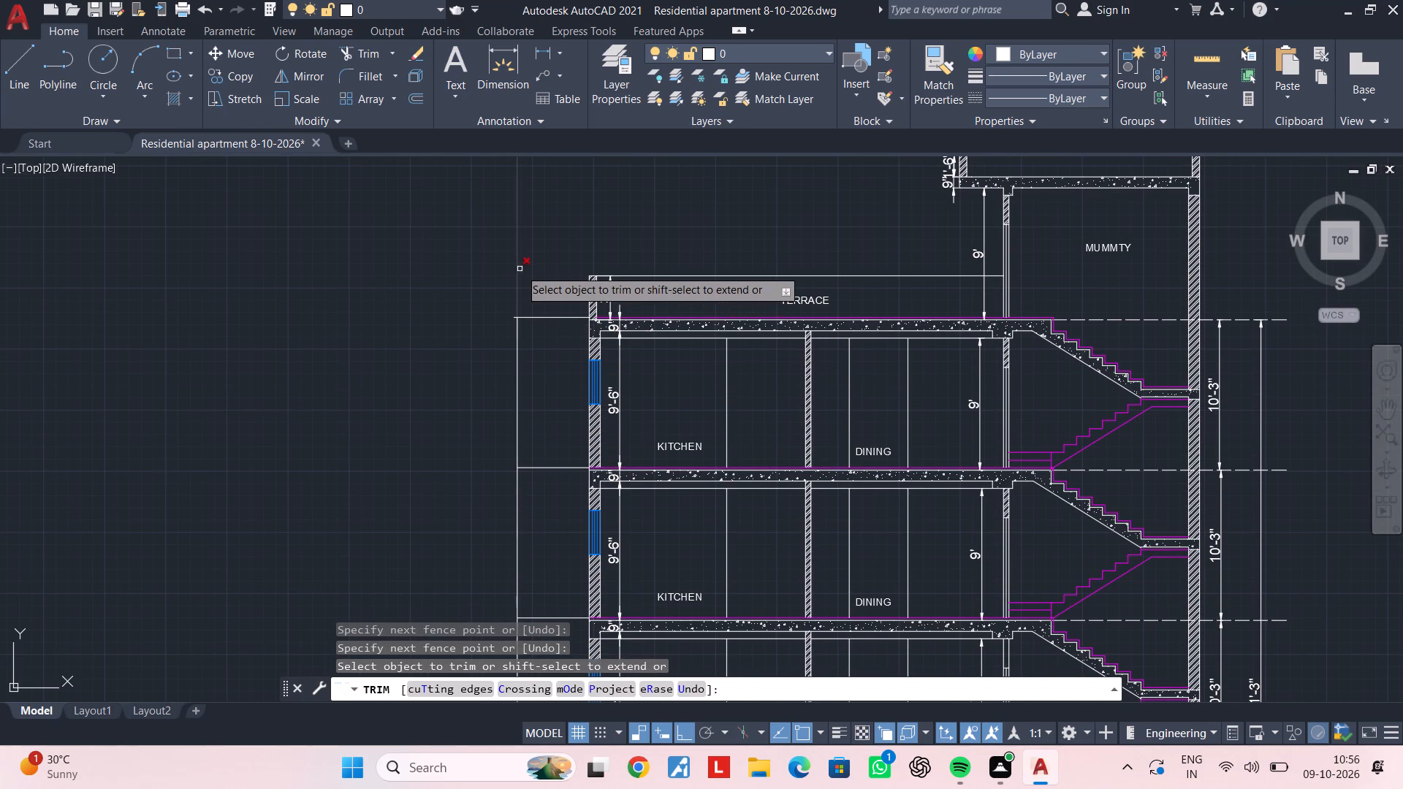
left_click(520, 269)
key("Escape")
Delete the remaining vertical construction line beside the section.
scroll(537, 411, "down", 2)
middle_click_drag(537, 411, 537, 275)
key("Escape")
middle_click_drag(543, 465, 539, 378)
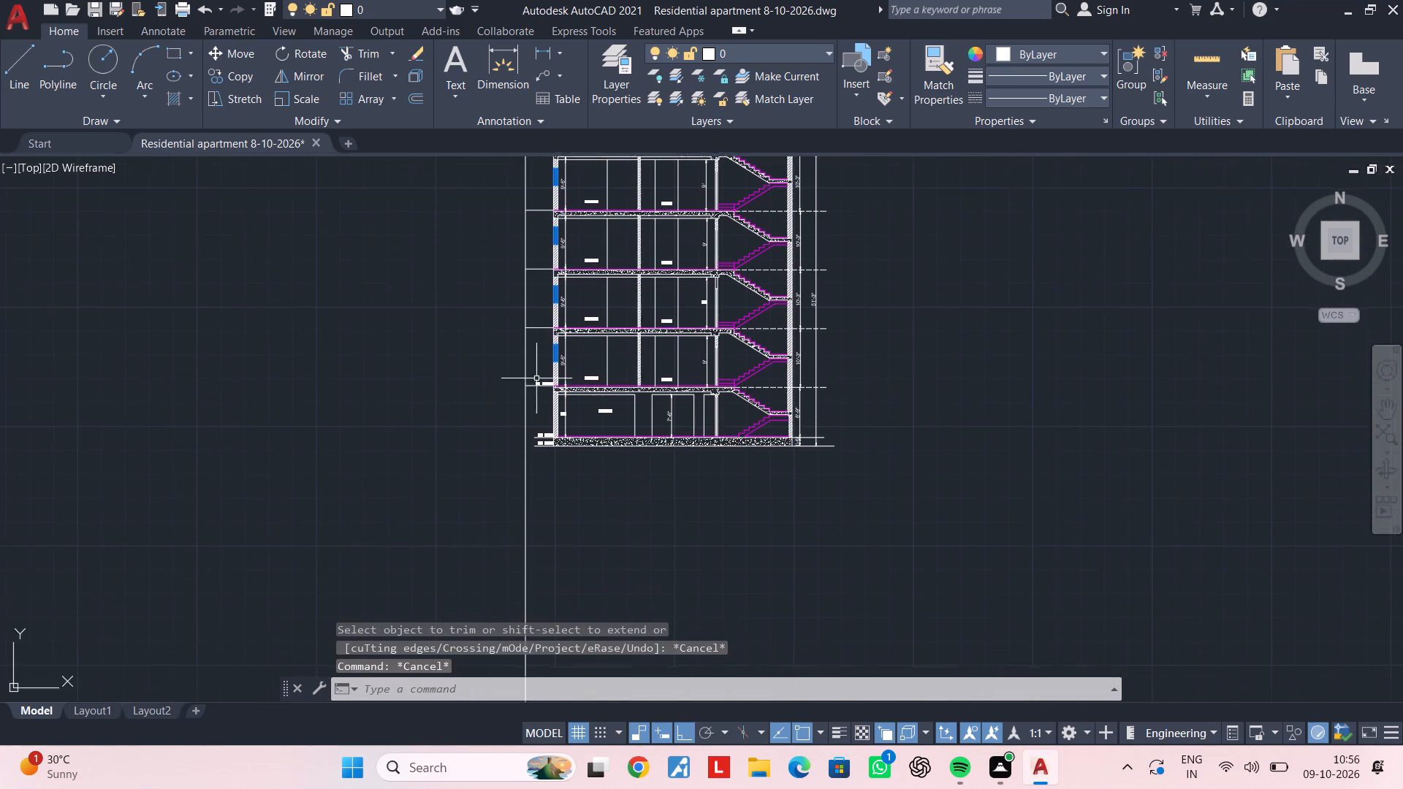
scroll(524, 403, "up", 3)
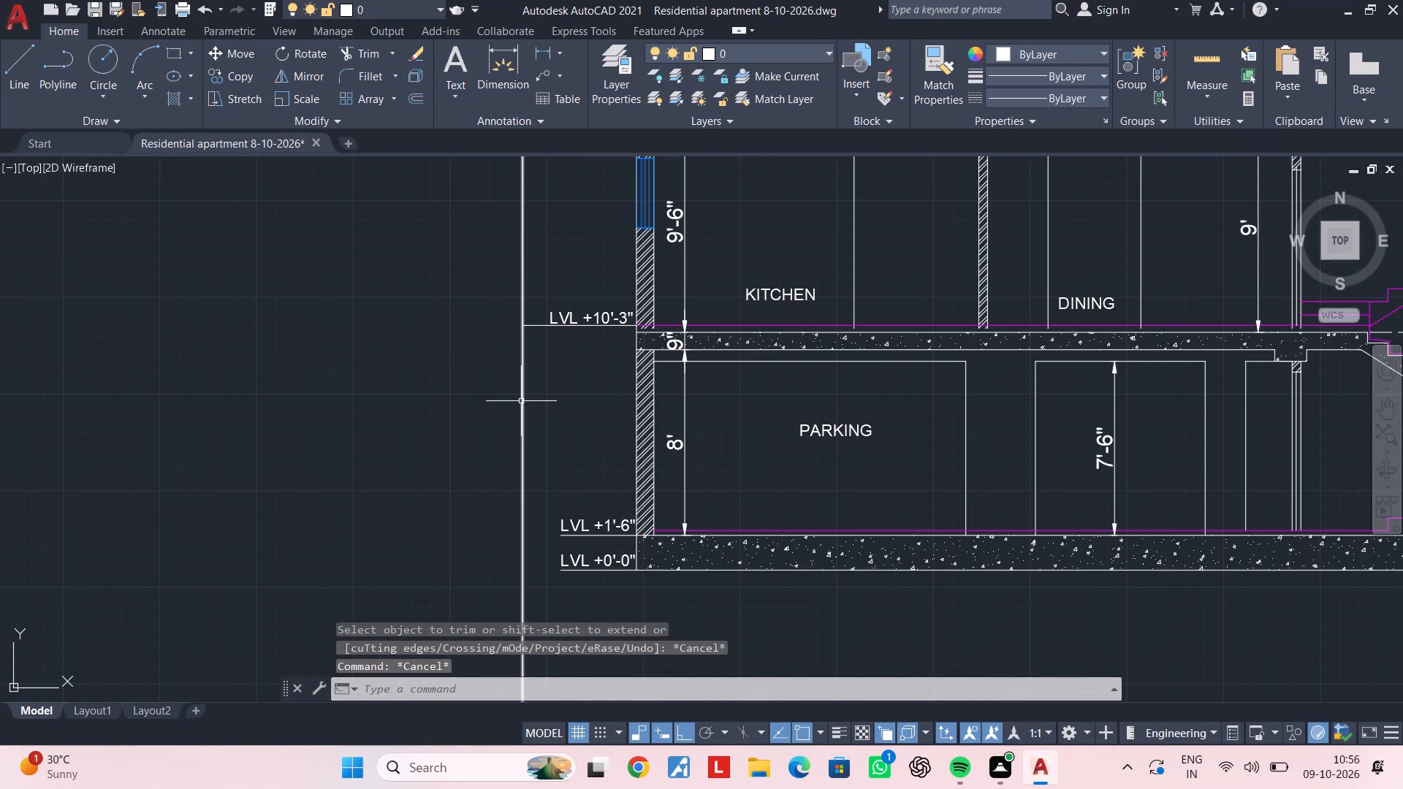
left_click(524, 398)
key("Delete")
Copy the LVL +10'-3" label straight up to just above the second kitchen floor's level line.
scroll(528, 383, "down", 2)
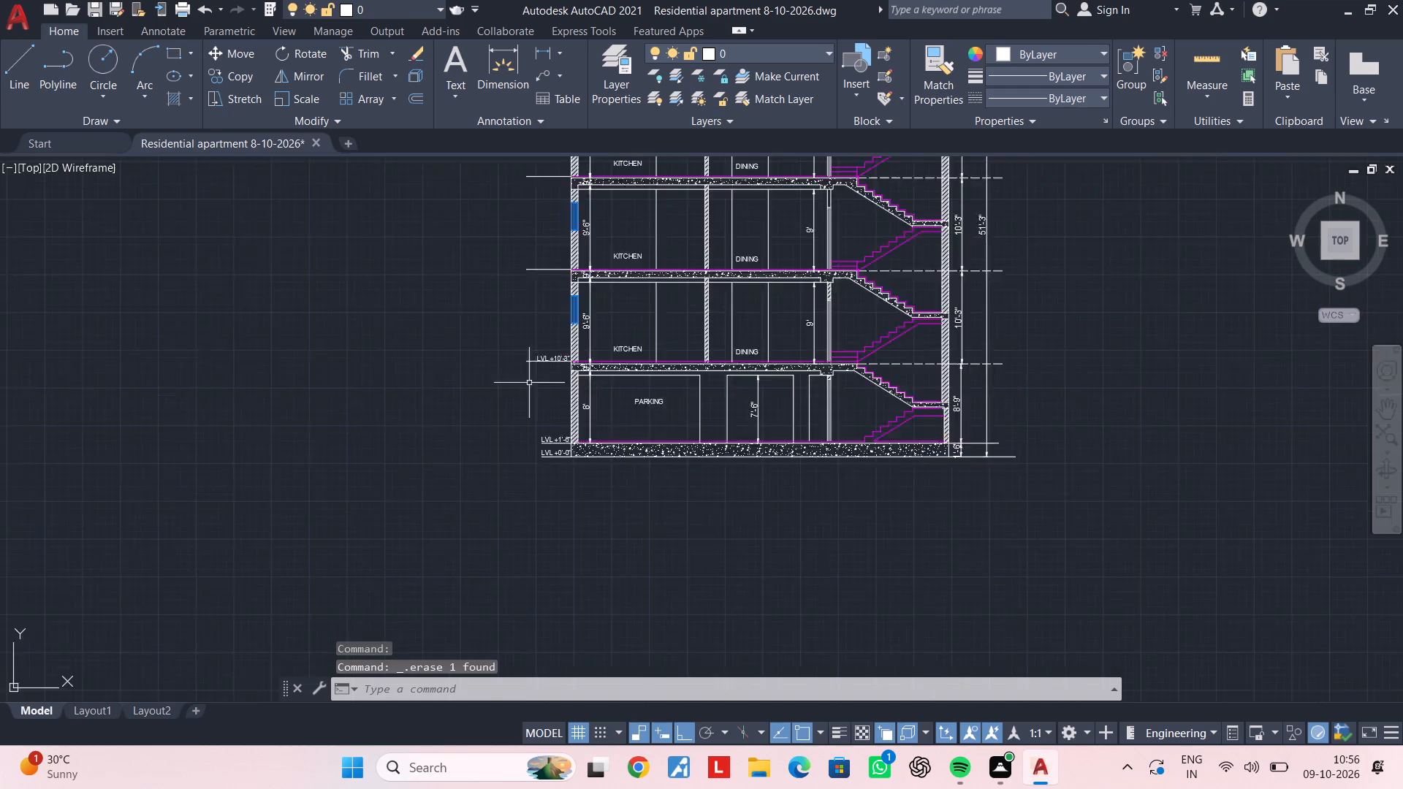
middle_click_drag(534, 387, 508, 533)
scroll(514, 473, "up", 3)
left_click(566, 599)
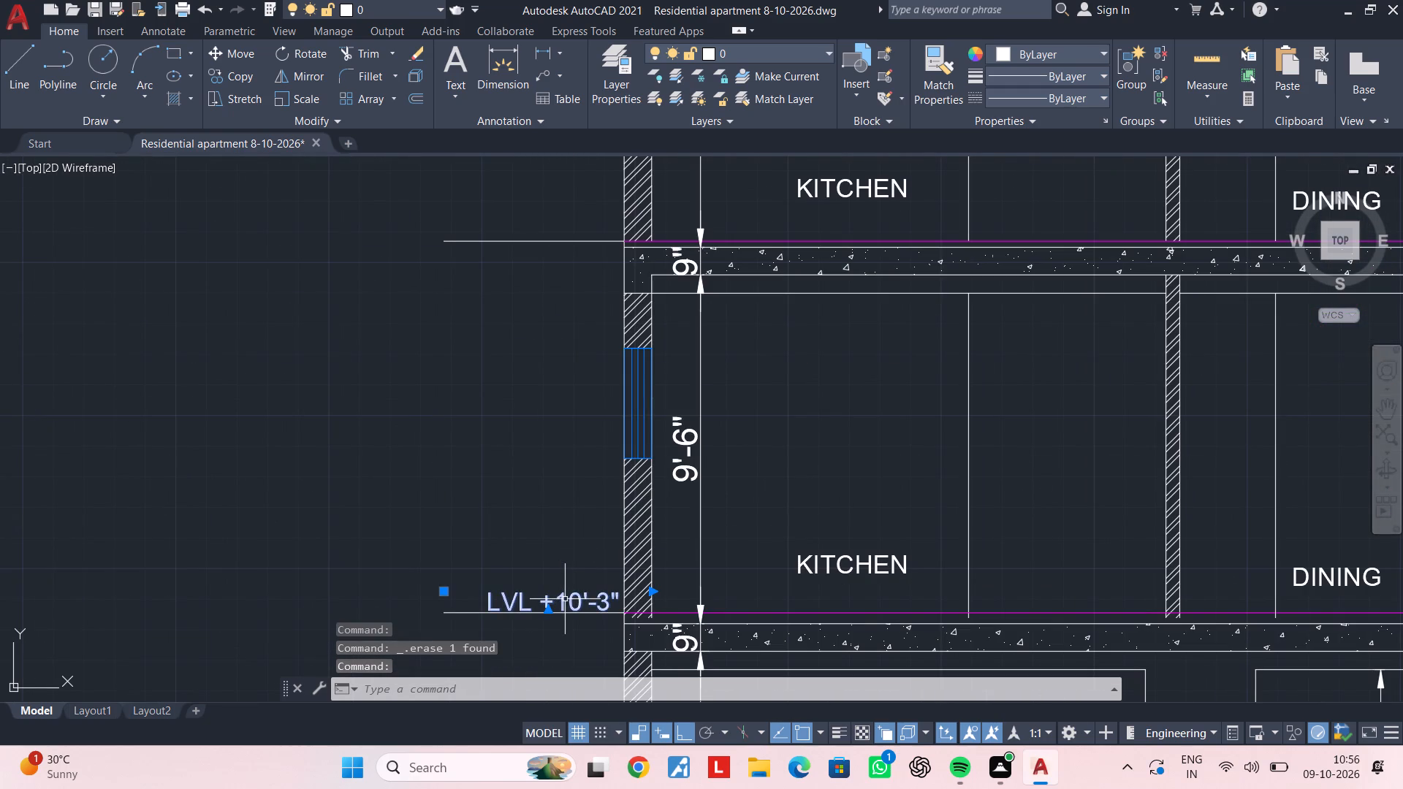
key("c")
type("O")
key("space")
left_click(565, 595)
middle_click_drag(554, 310, 554, 465)
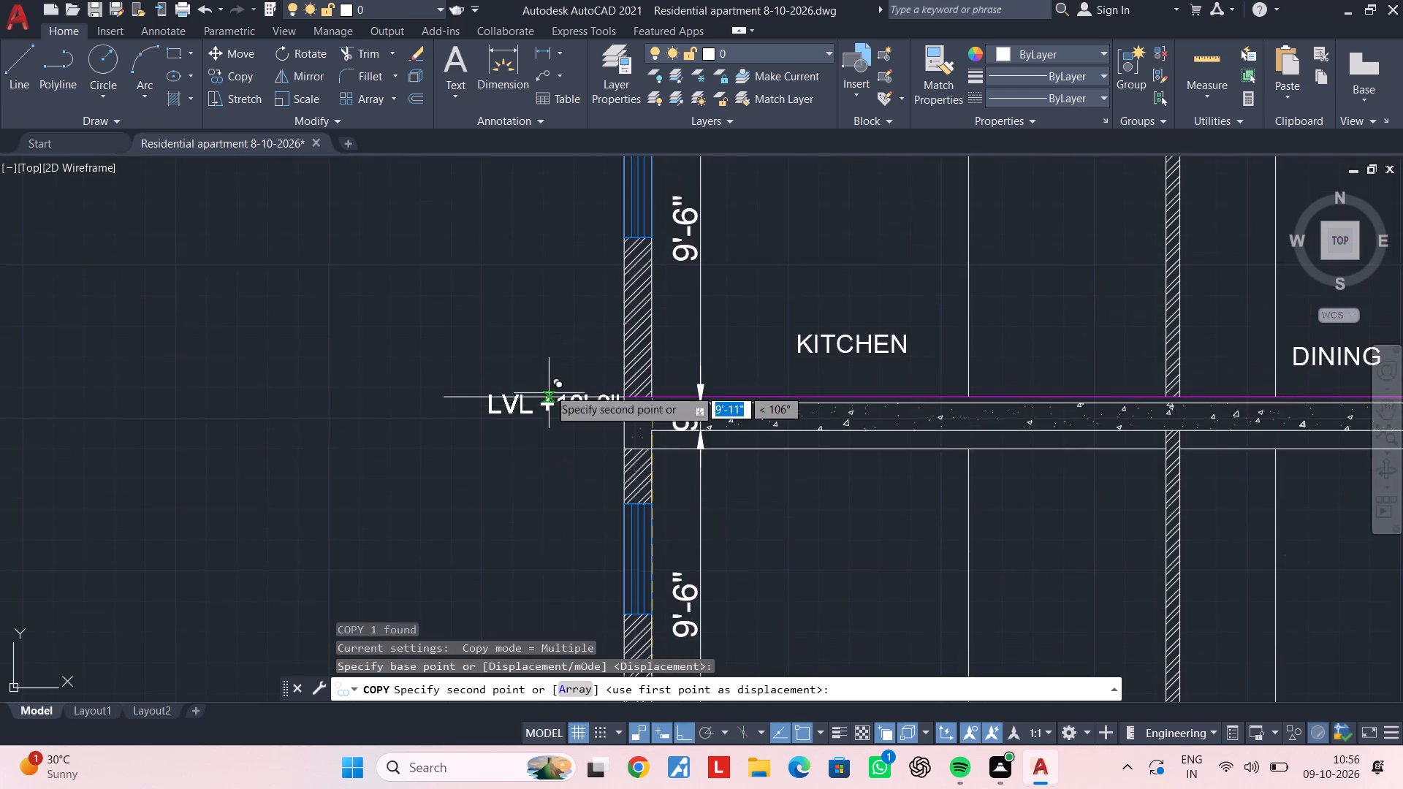
scroll(548, 382, "up", 2)
left_click(548, 359)
key("Escape")
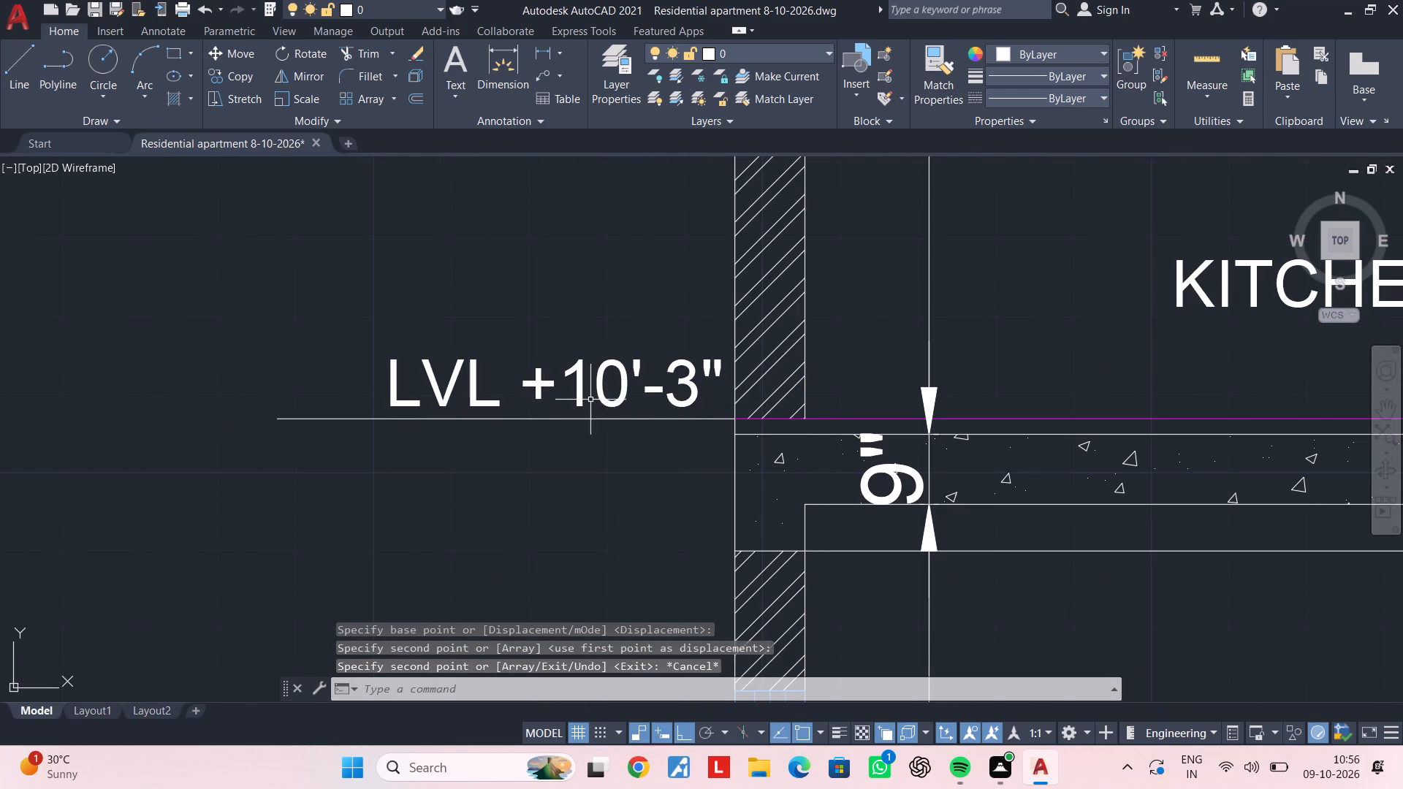
Change the copied label at the second kitchen floor to read LVL +20'-6".
double_click(598, 400)
left_click(625, 393)
key("BackSpace")
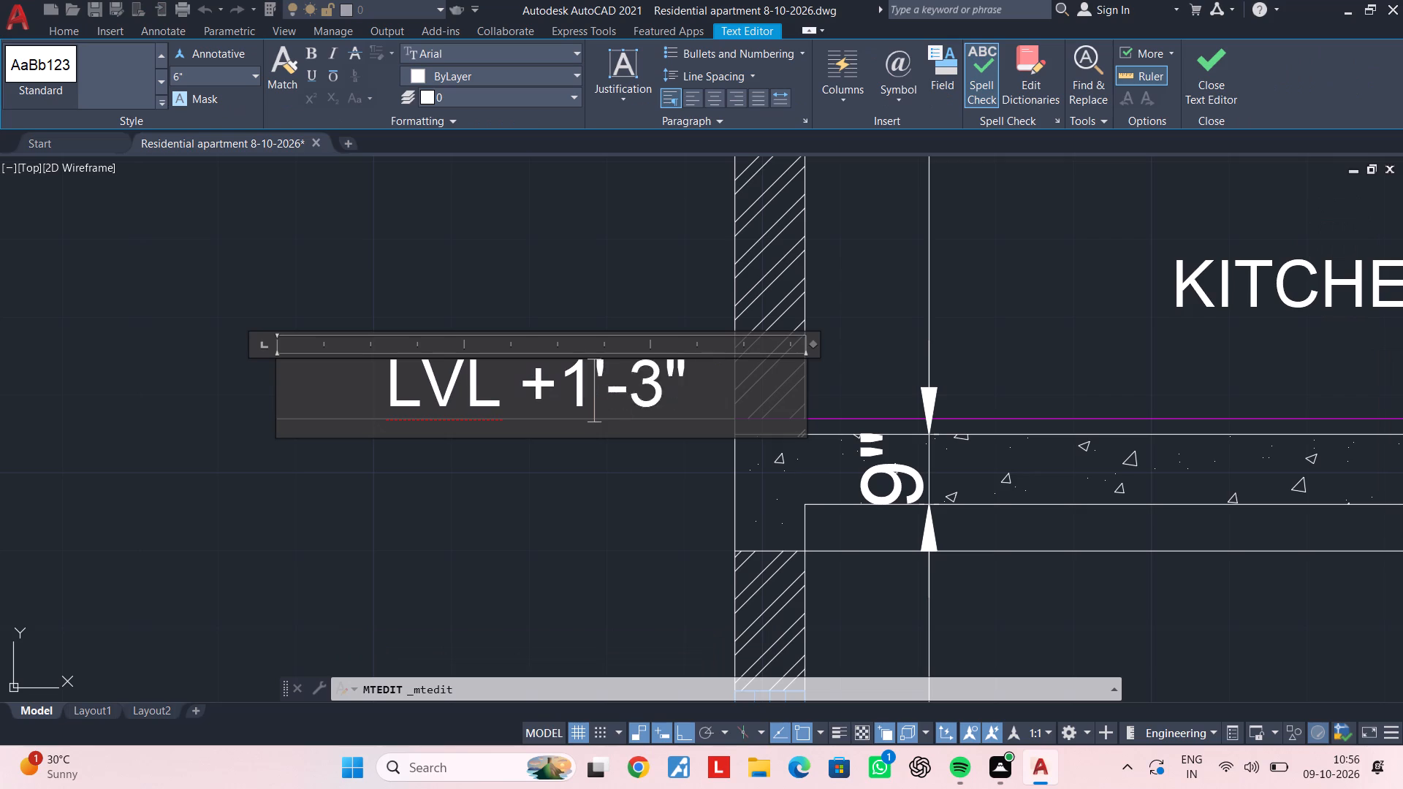
key("BackSpace")
type("20")
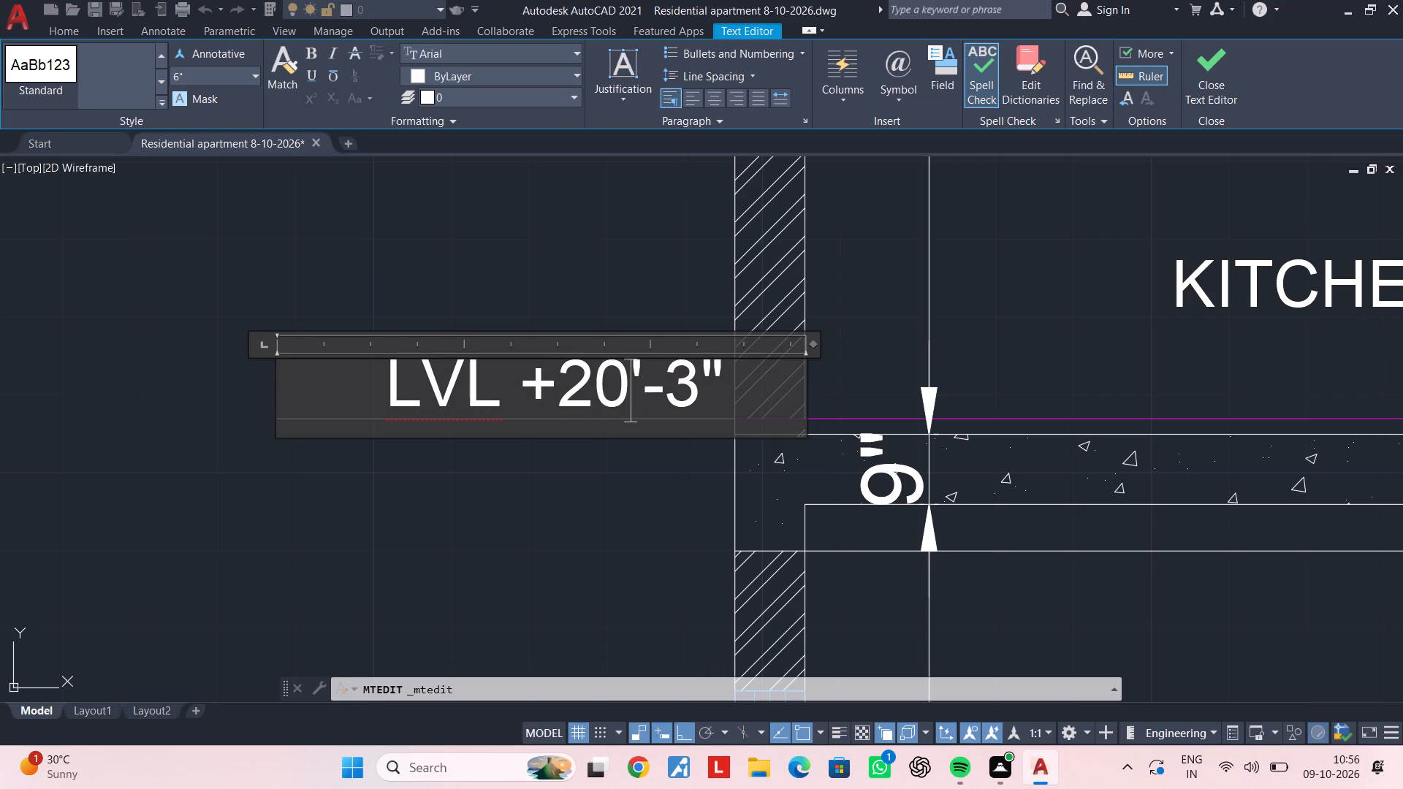
left_click(693, 389)
key("BackSpace")
key("6")
left_click(606, 297)
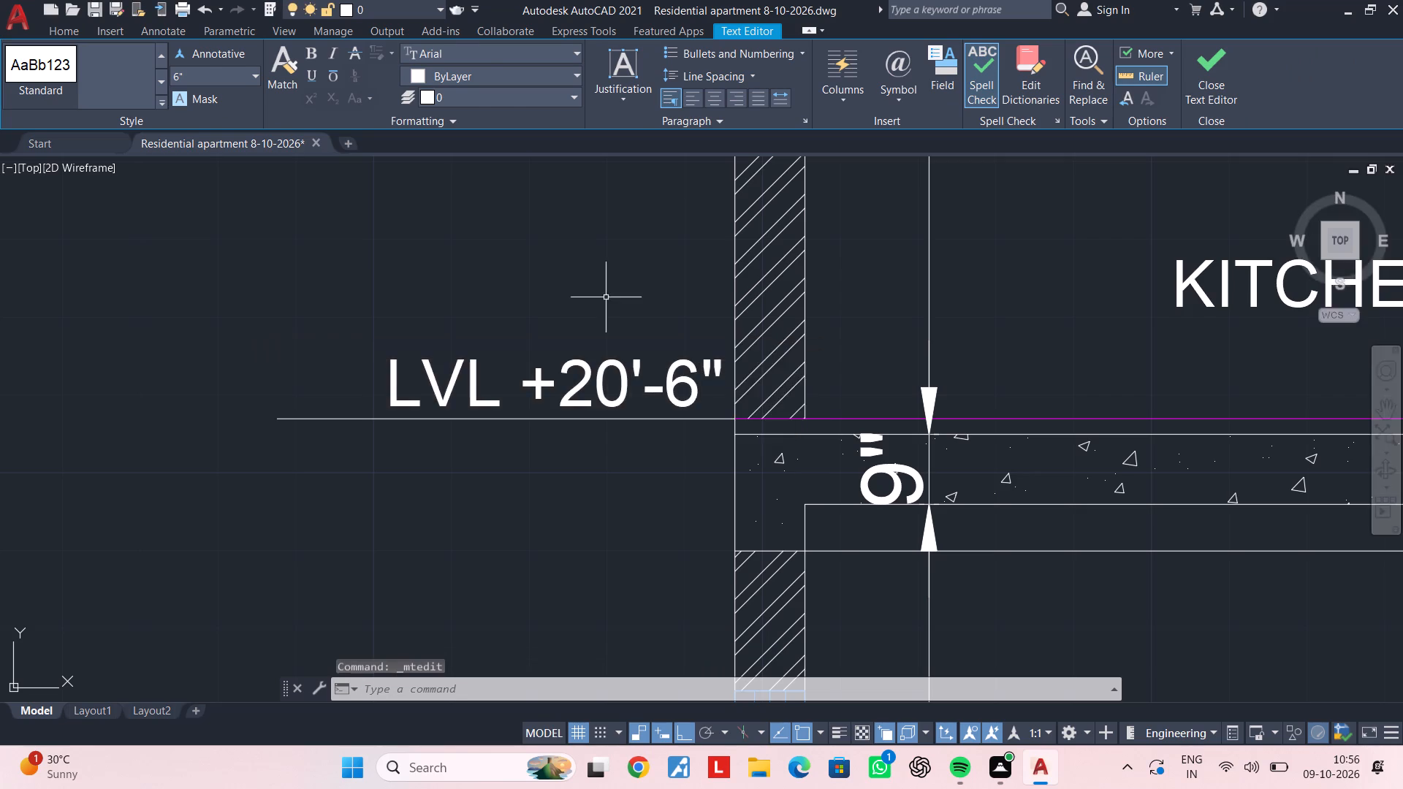
Copy the LVL +20'-6" label straight up to just above the third kitchen floor's level line.
scroll(606, 297, "down", 3)
middle_click_drag(616, 303, 589, 438)
scroll(583, 446, "up", 1)
left_click(581, 481)
left_click(566, 481)
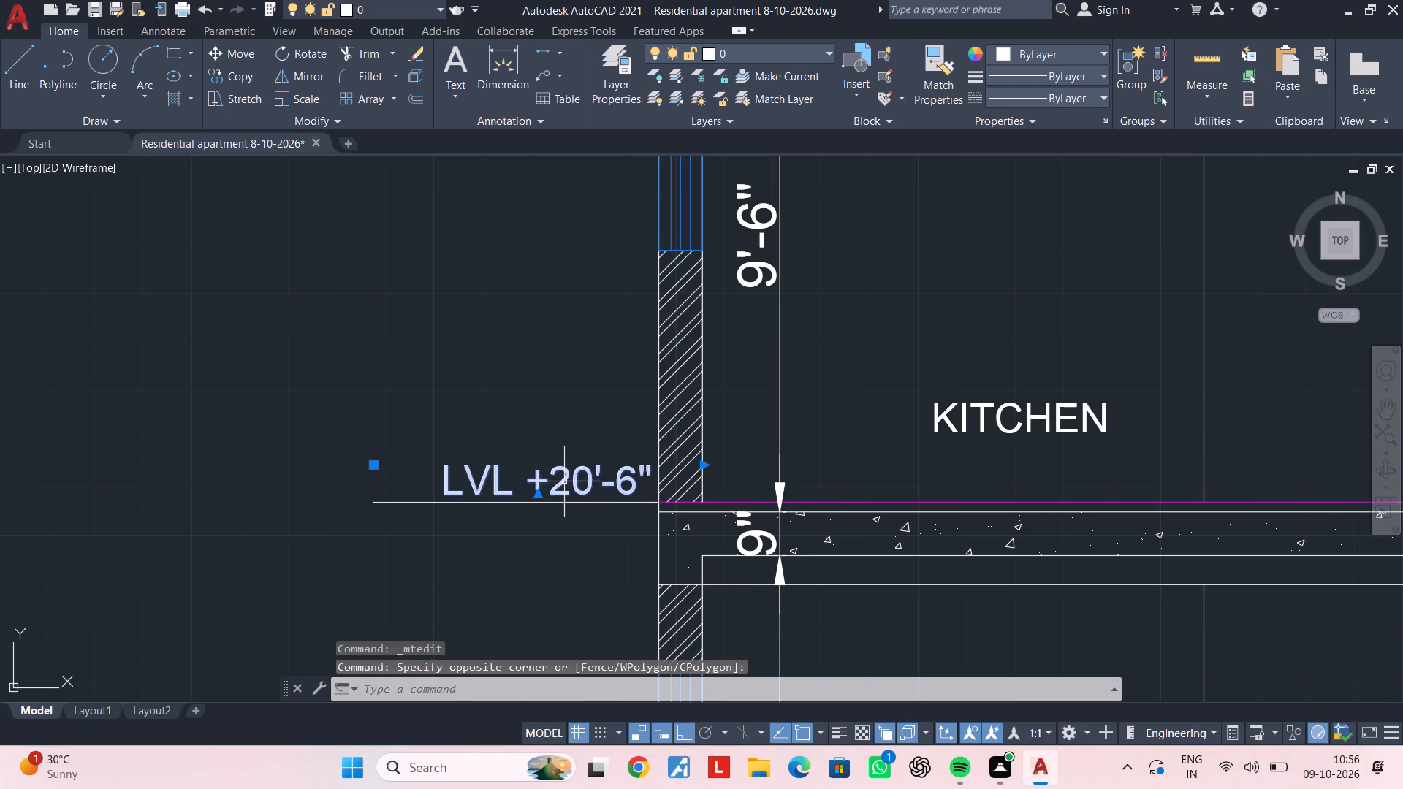
key("c")
key("o")
key("space")
left_click(560, 470)
middle_click_drag(553, 216, 564, 467)
scroll(570, 234, "down", 1)
middle_click_drag(567, 305, 570, 537)
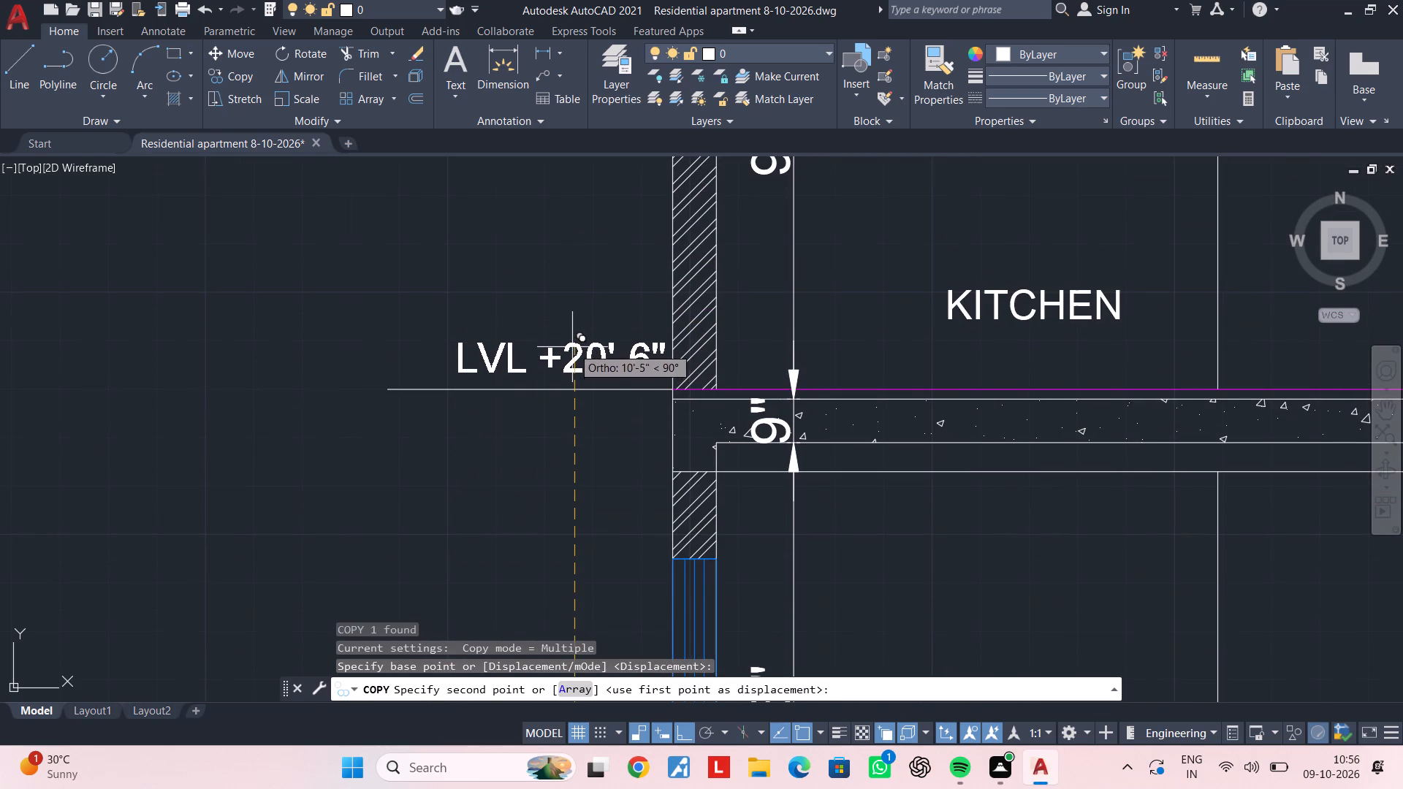
left_click(572, 347)
key("Escape")
key("Escape")
Change the copied label at the third kitchen floor to read LVL +30'-9".
double_click(569, 359)
scroll(569, 359, "up", 1)
left_click(574, 359)
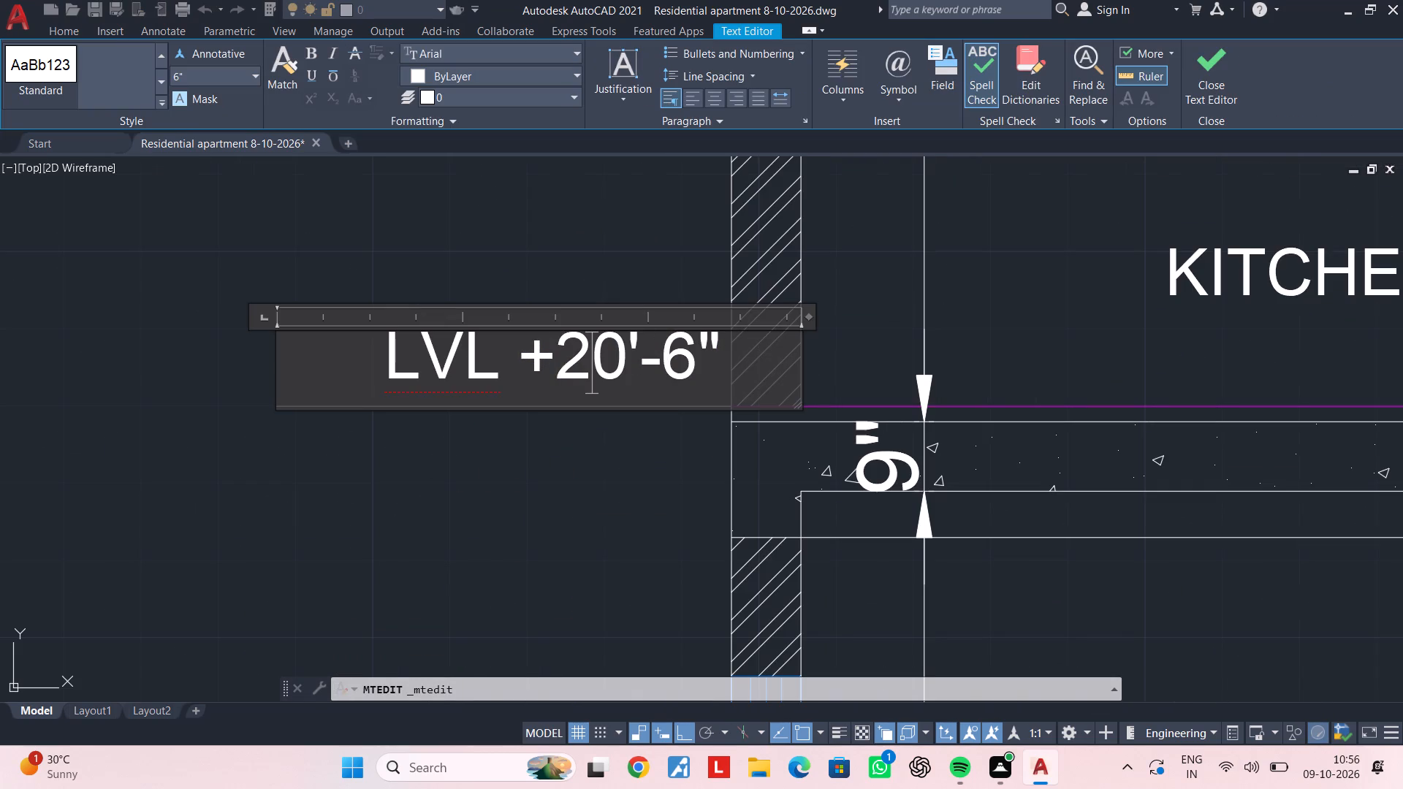
key("BackSpace")
key("3")
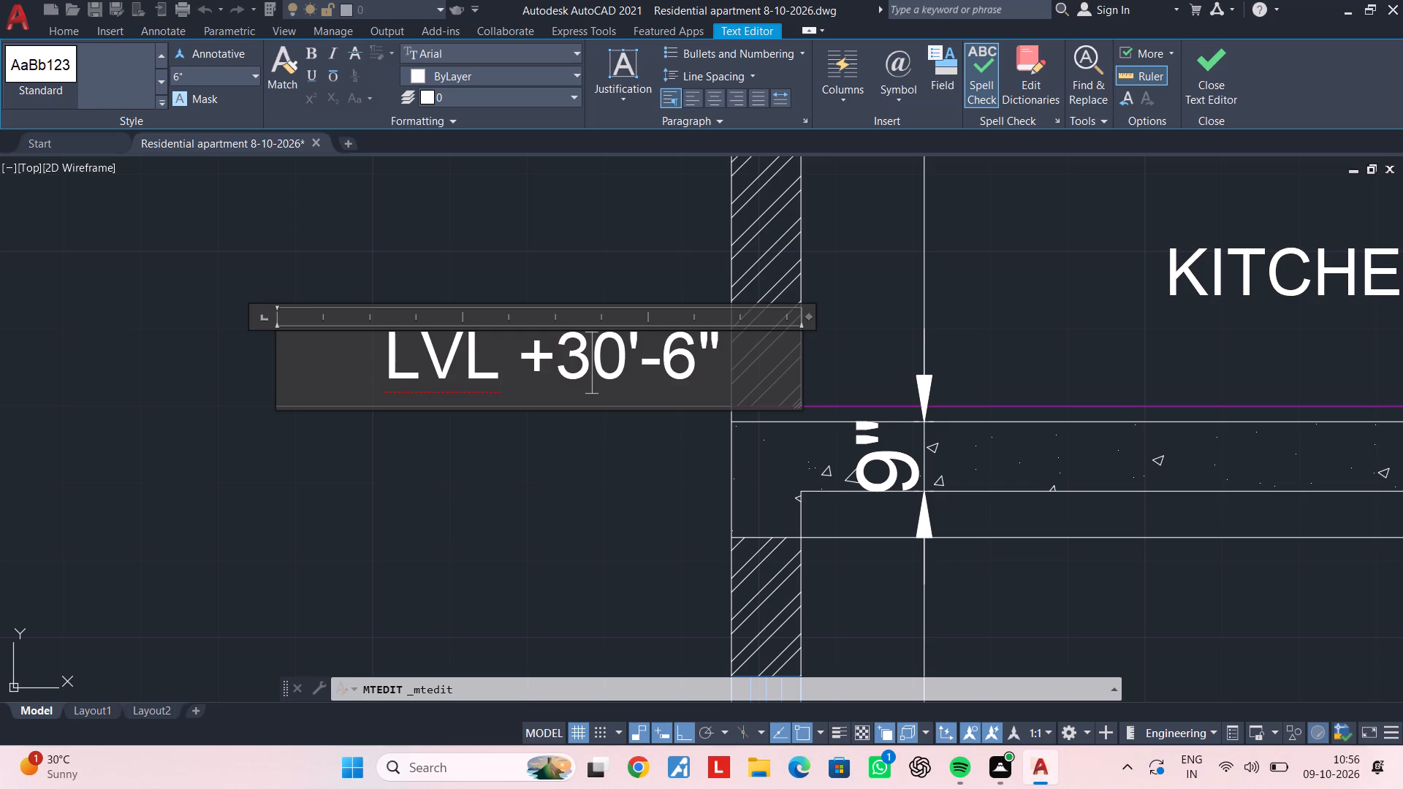
left_click(704, 365)
key("BackSpace")
key("9")
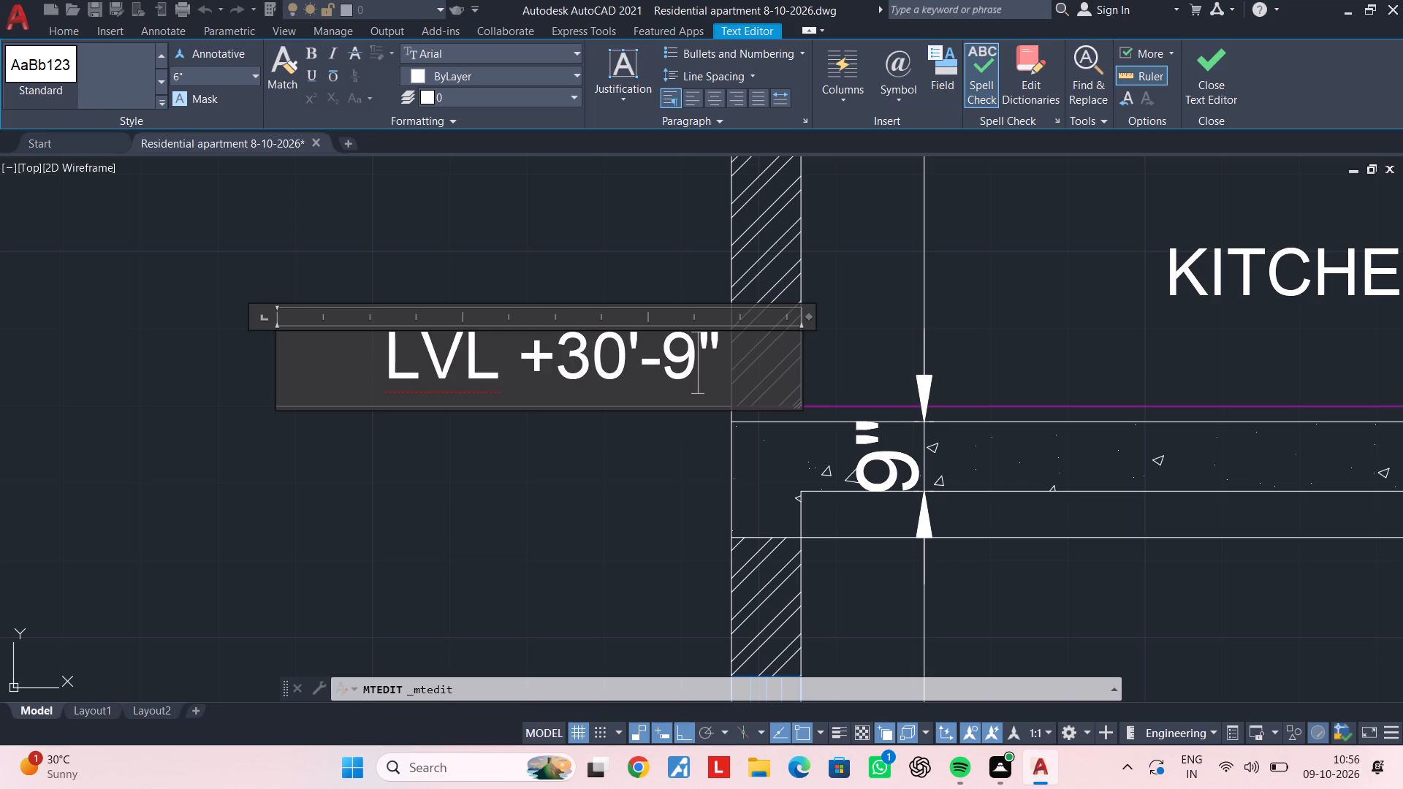
left_click(518, 460)
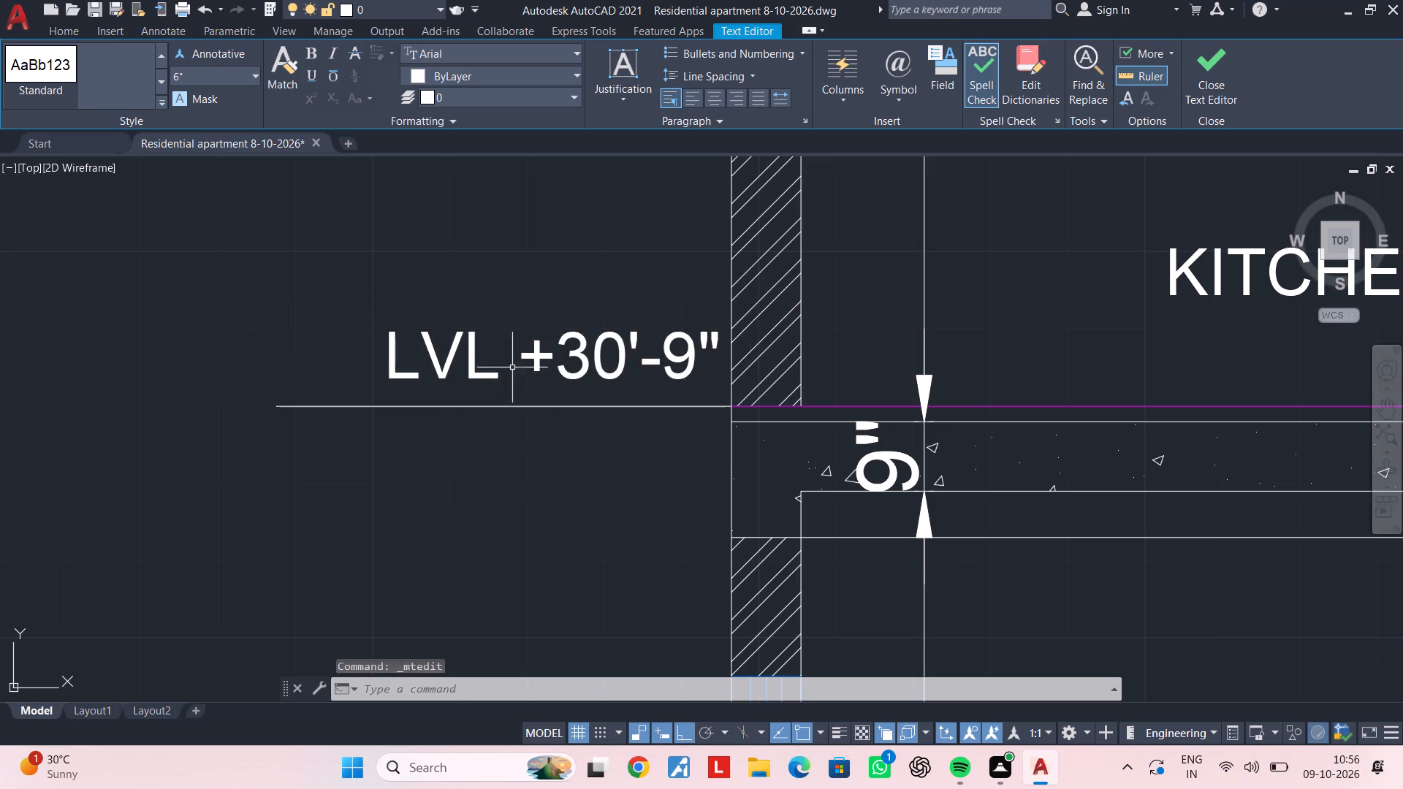
Copy the LVL +30'-9" label straight up to just above the topmost kitchen floor's level line.
scroll(534, 302, "down", 3)
middle_click_drag(536, 300, 544, 530)
left_click(554, 556)
key("c")
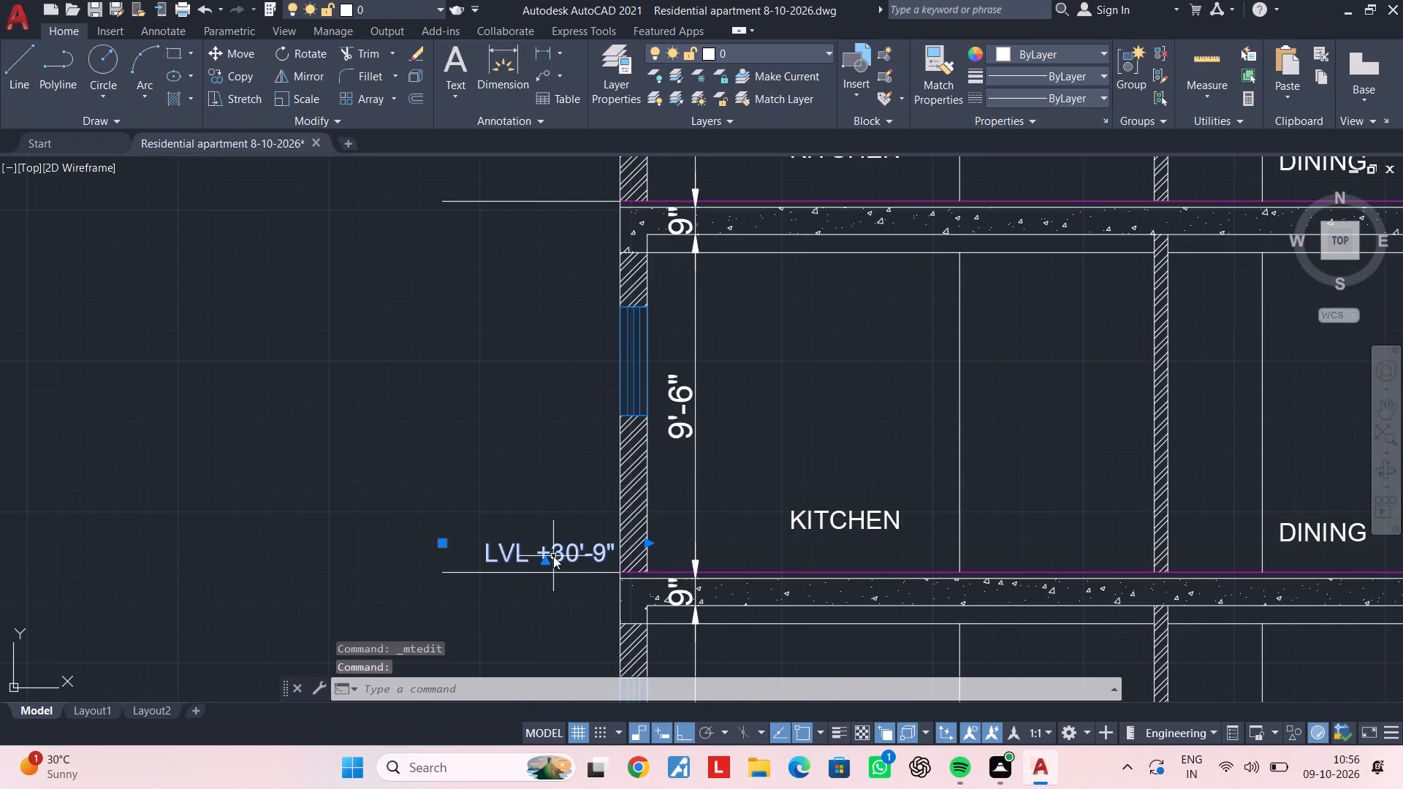
key("o")
key("space")
left_click(590, 560)
middle_click_drag(589, 340, 585, 533)
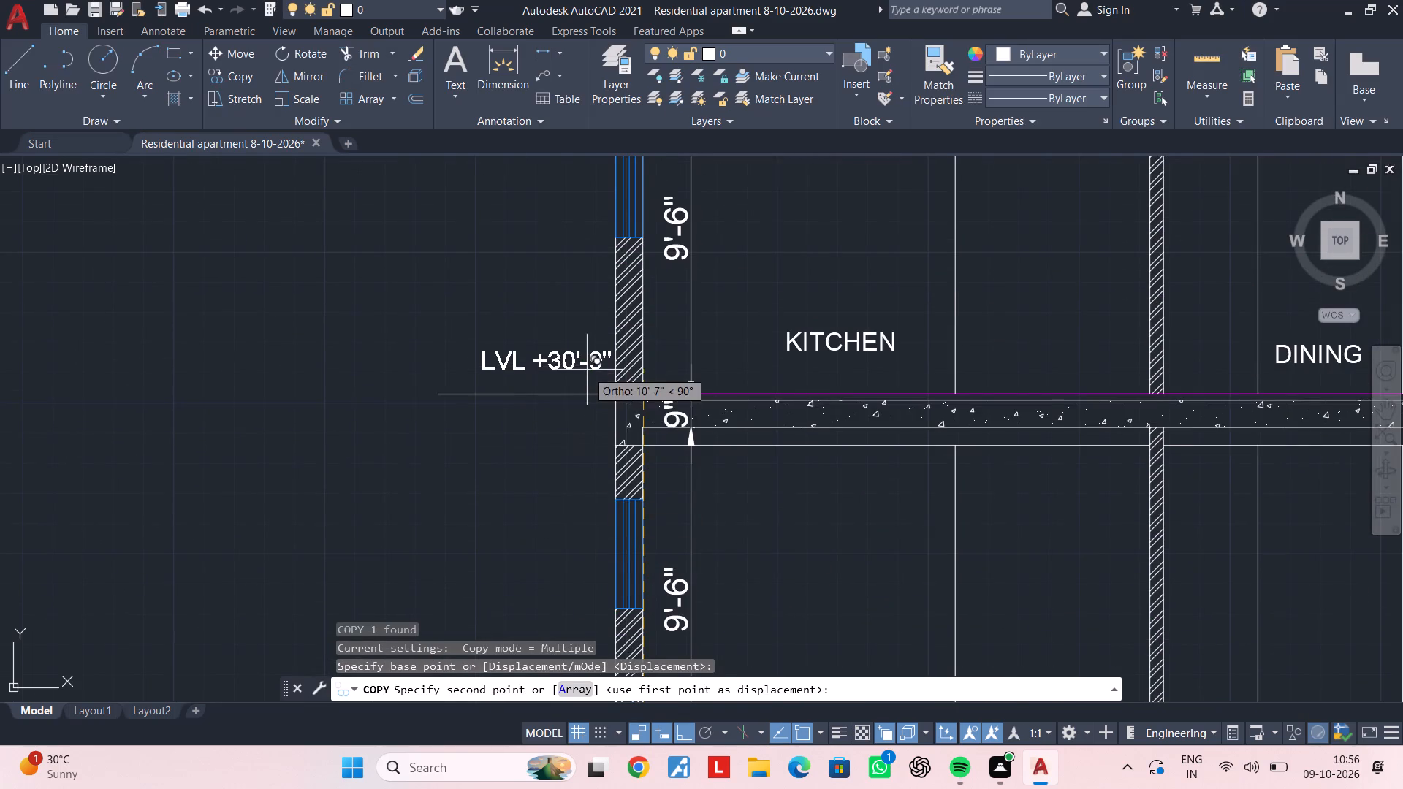
scroll(582, 385, "up", 1)
left_click(581, 387)
key("Escape")
key("Escape")
key("Escape")
key("Escape")
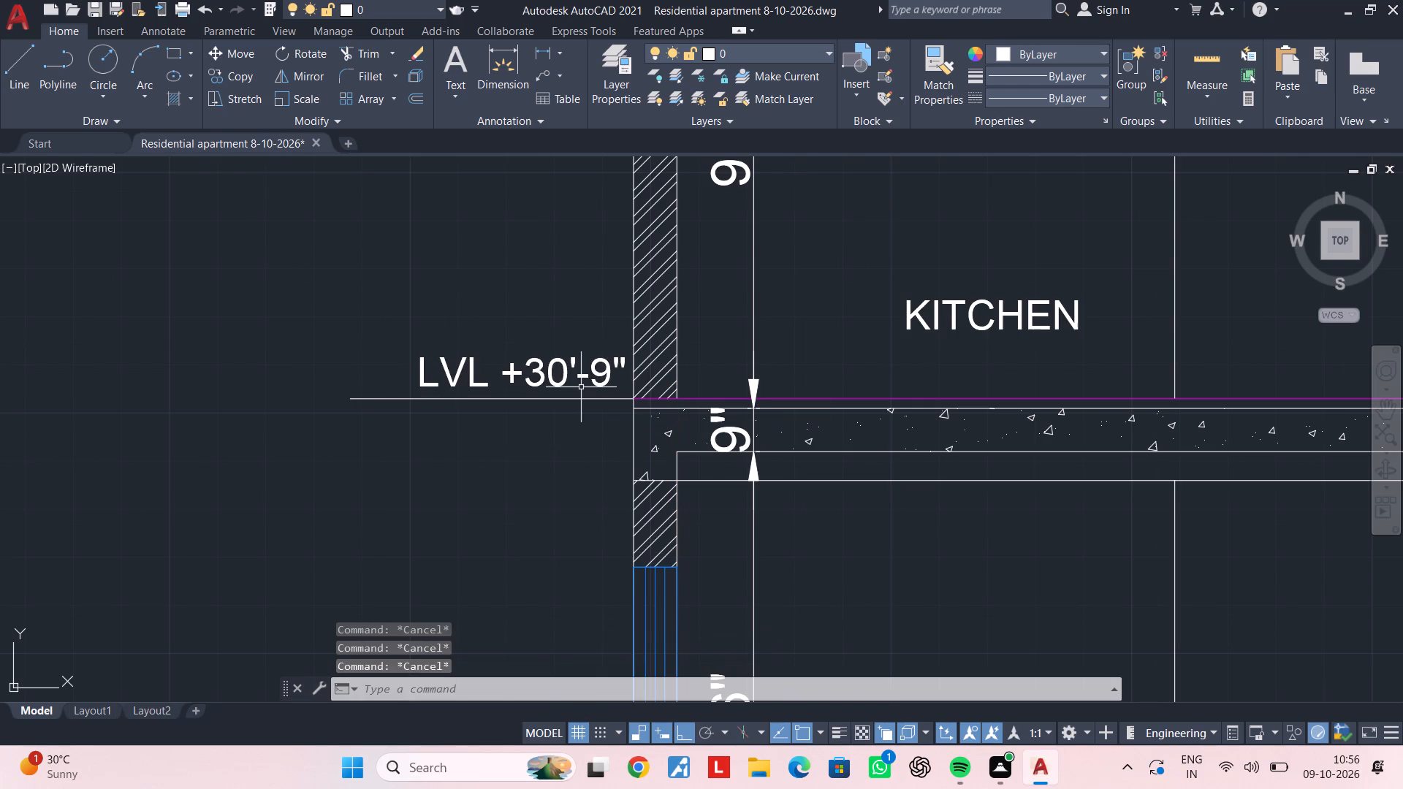
key("Escape")
Change the copied label at the topmost kitchen floor to read LVL +41'-0".
scroll(582, 395, "up", 3)
middle_click_drag(574, 392, 571, 483)
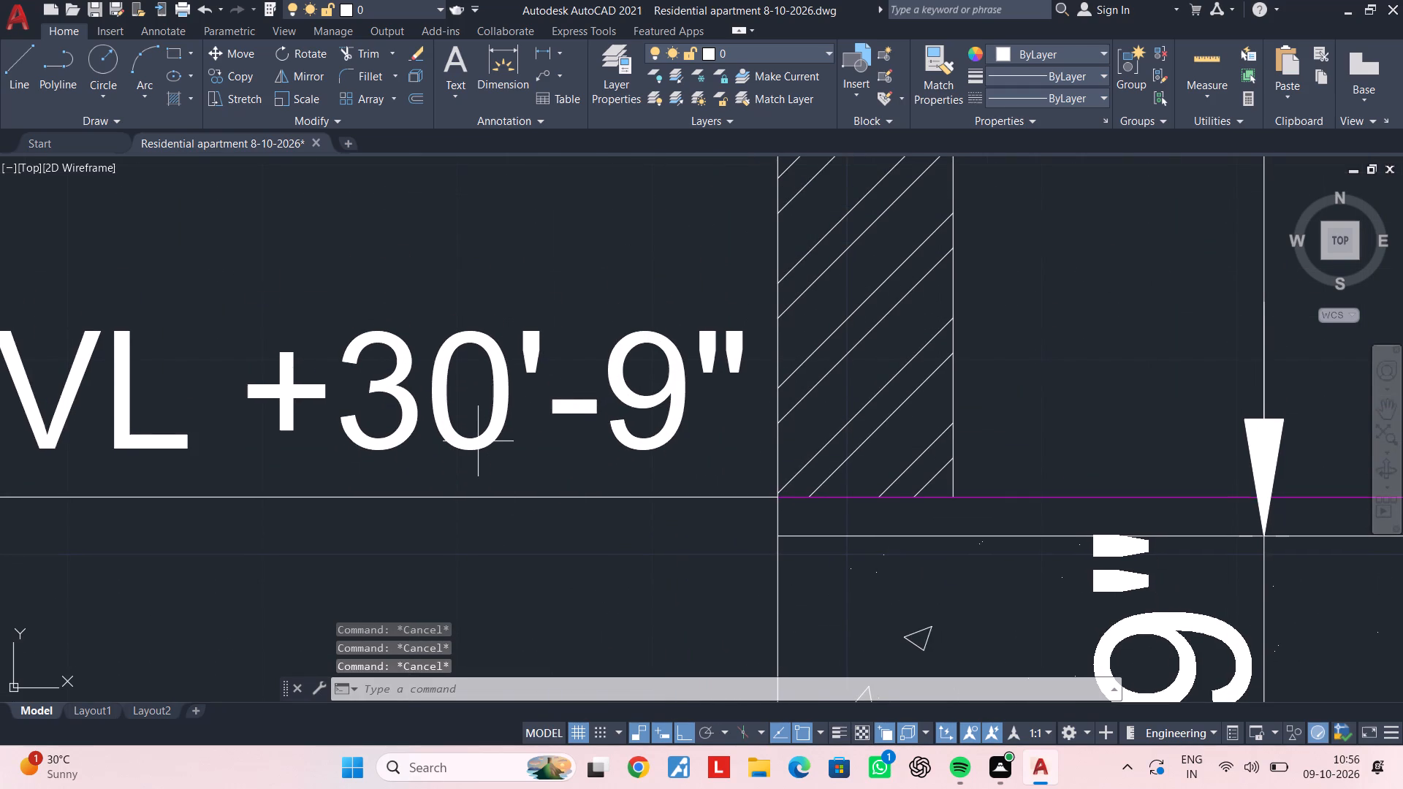
left_click(478, 441)
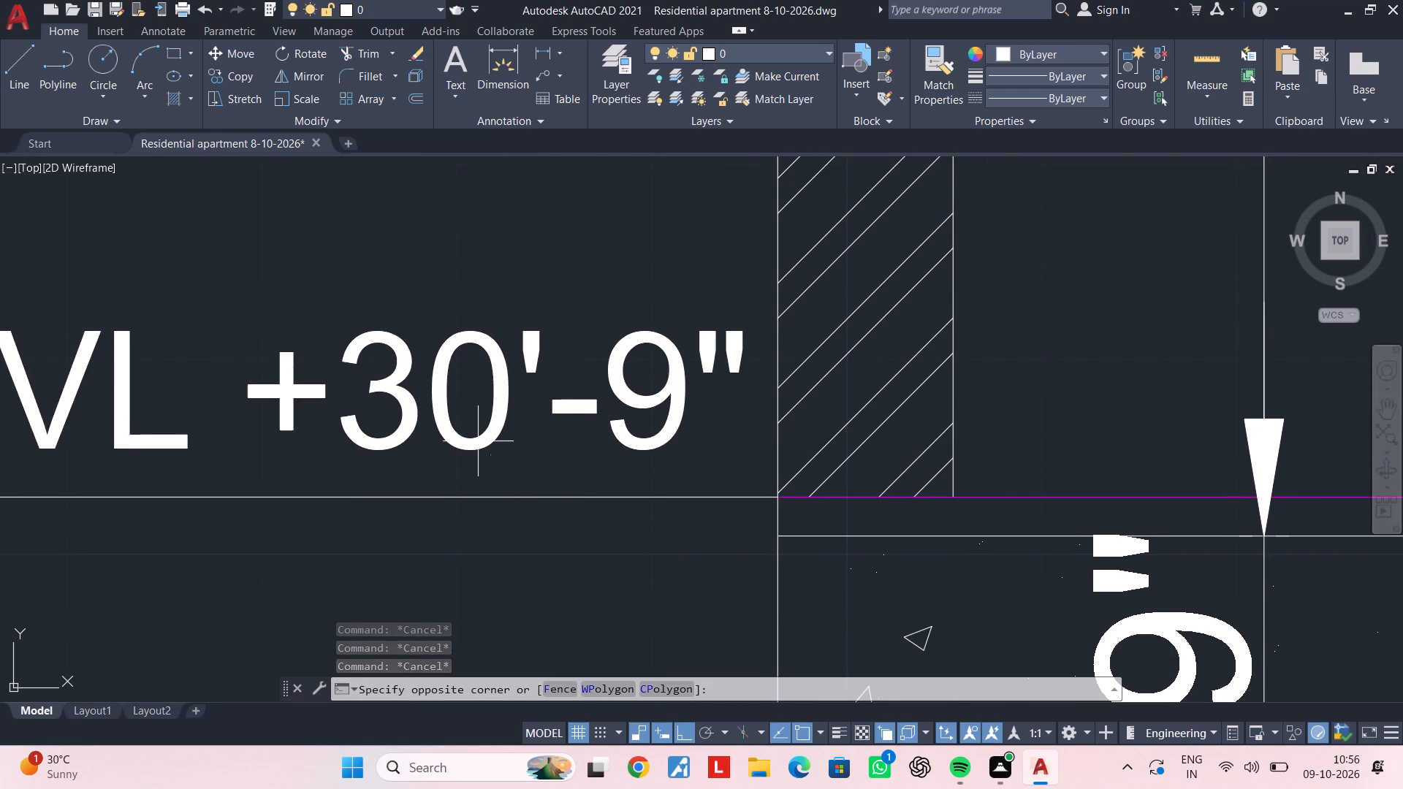
left_click(478, 441)
key("Escape")
double_click(501, 421)
key("Escape")
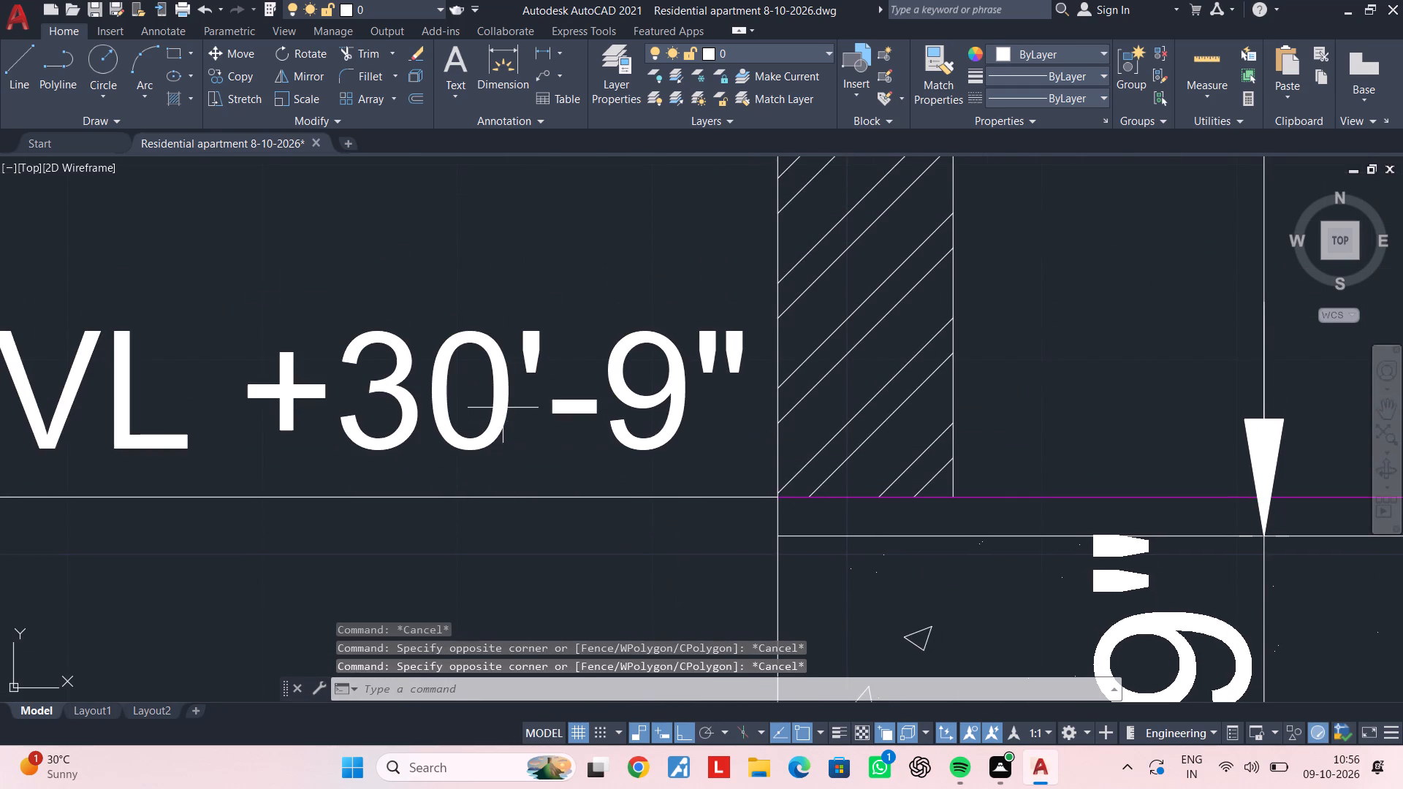
triple_click(504, 404)
key("Escape")
double_click(509, 379)
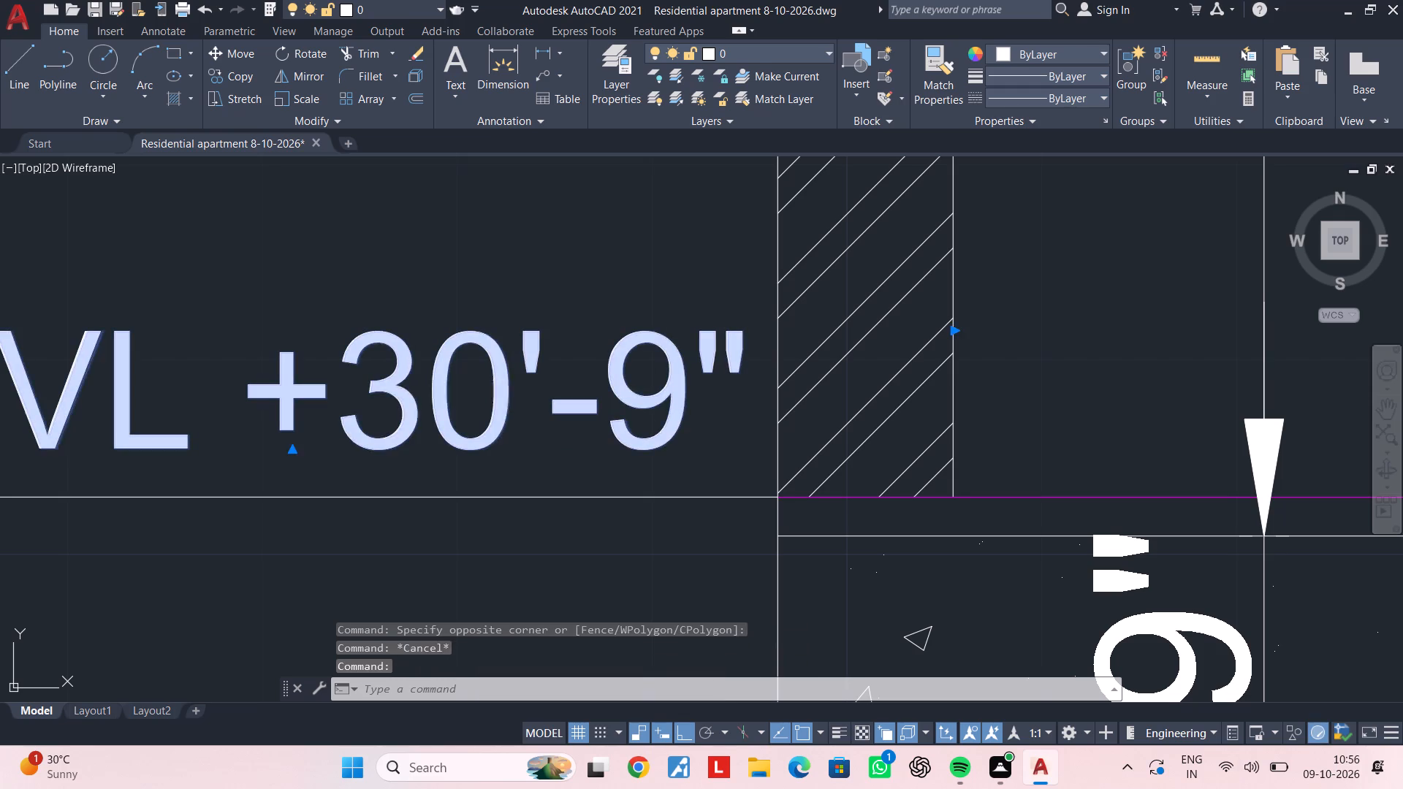
key("BackSpace")
key("BackSpace")
type("41")
left_click(687, 392)
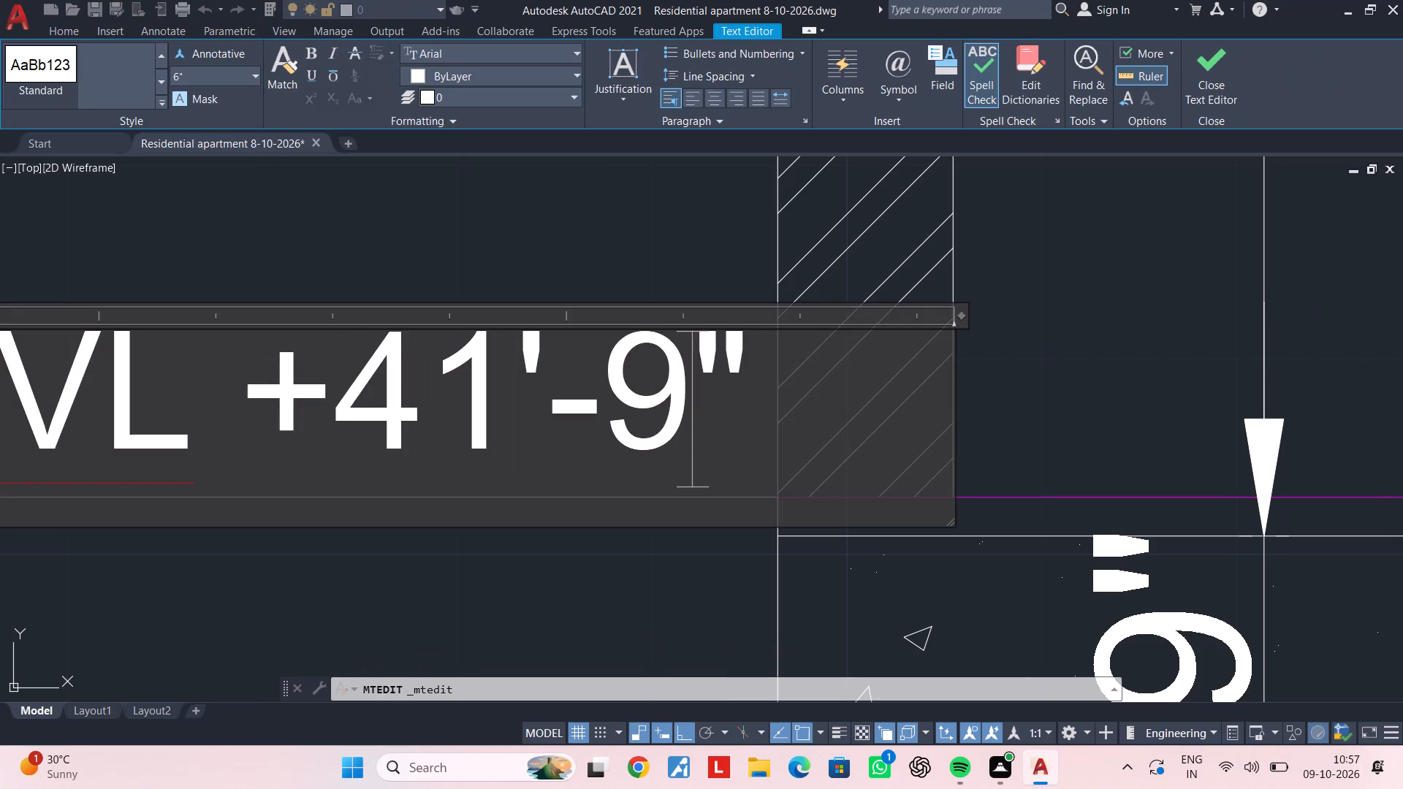
key("BackSpace")
key("0")
left_click(580, 606)
Copy the LVL +41'-0" label straight up to just above the terrace's level line.
scroll(521, 469, "down", 4)
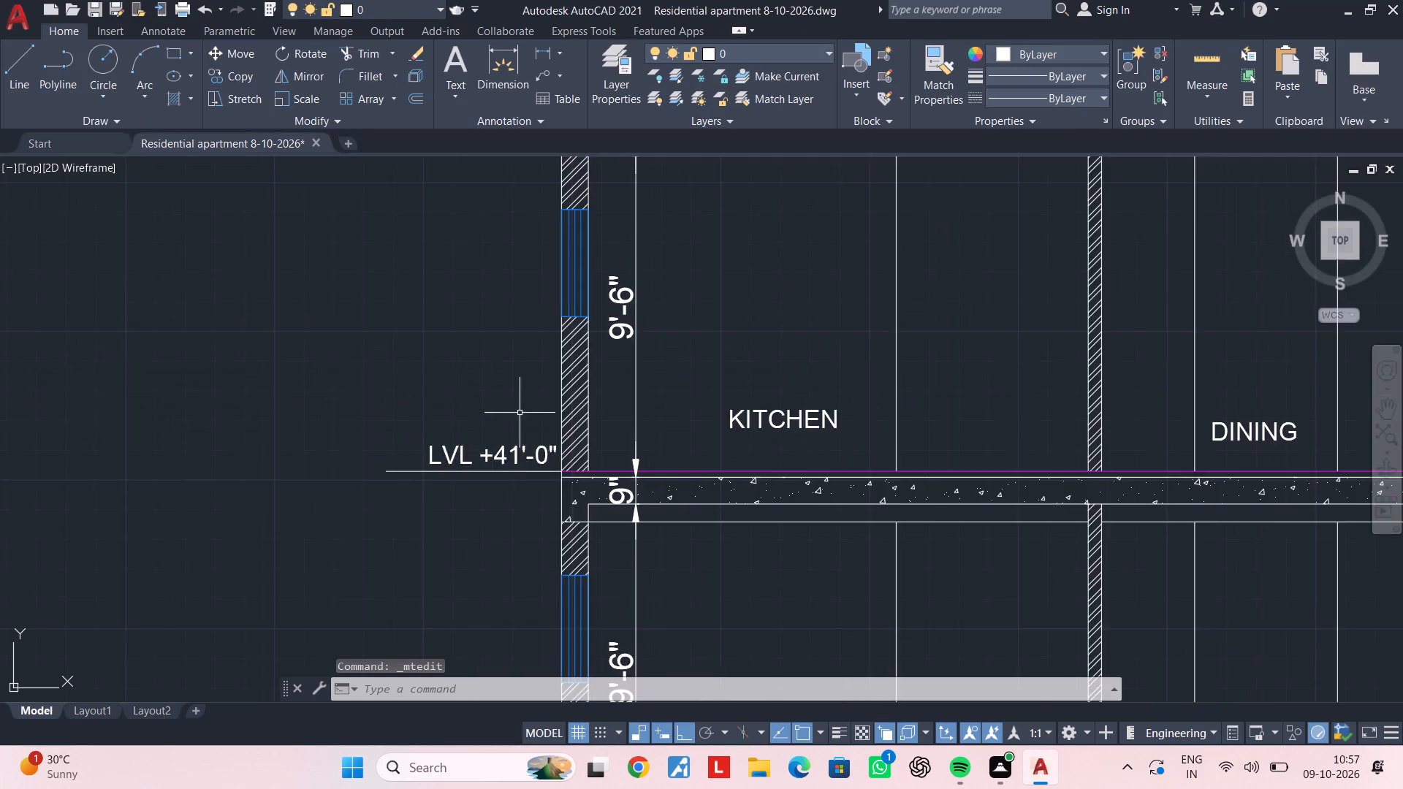
middle_click_drag(525, 424, 556, 620)
scroll(548, 593, "down", 2)
middle_click_drag(554, 560, 562, 489)
left_click(550, 546)
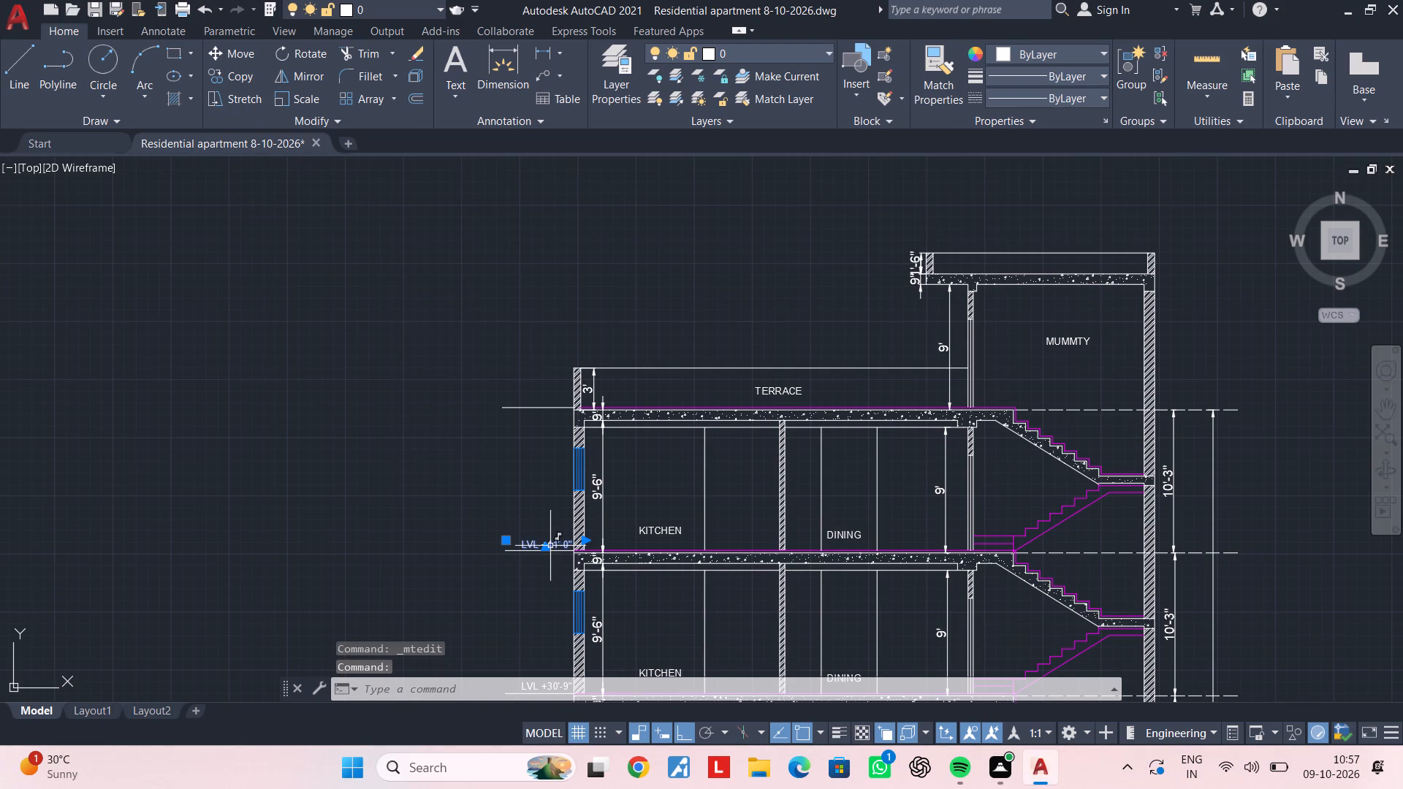
key("c")
type("O")
key("space")
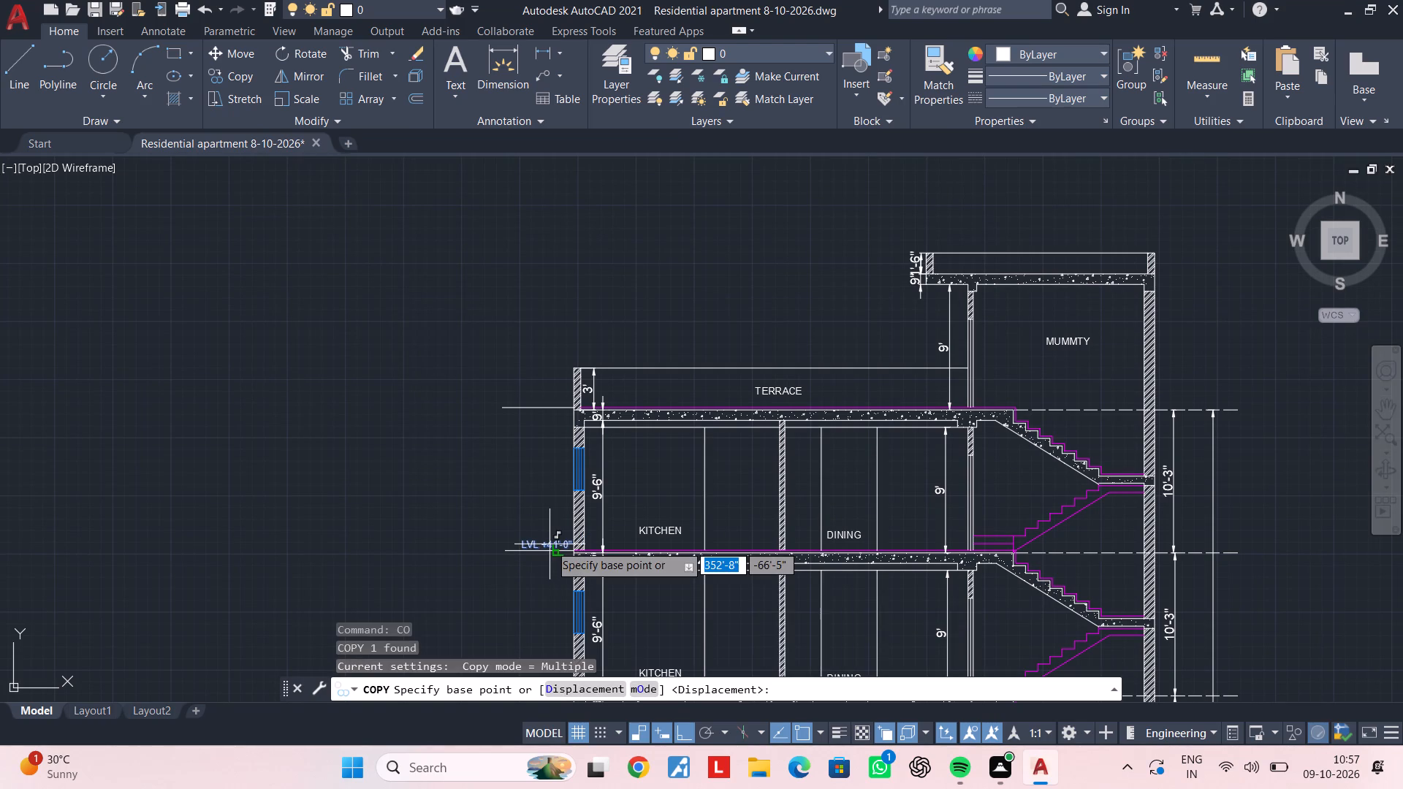
scroll(550, 544, "up", 2)
left_click(550, 544)
middle_click_drag(545, 364, 541, 606)
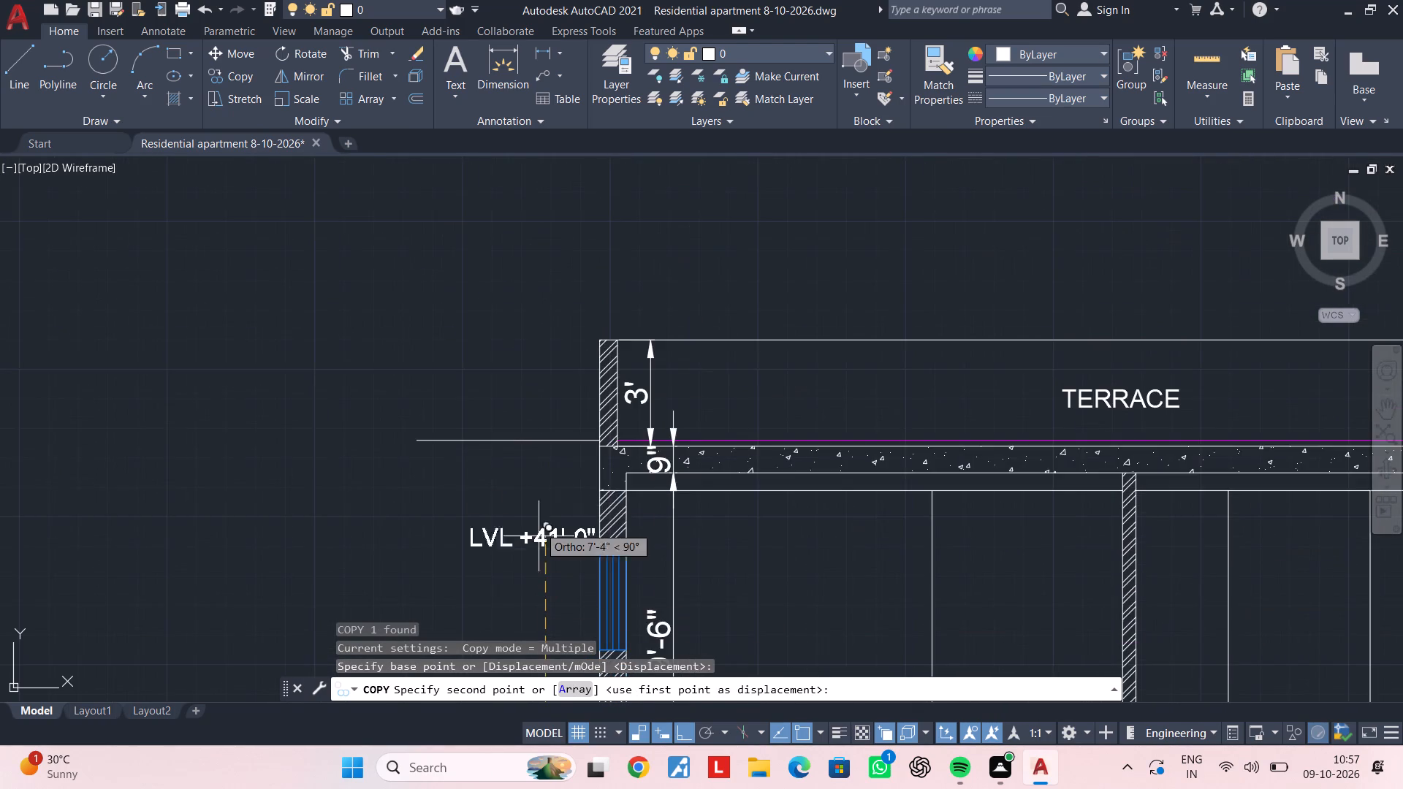
scroll(544, 451, "up", 2)
left_click(550, 387)
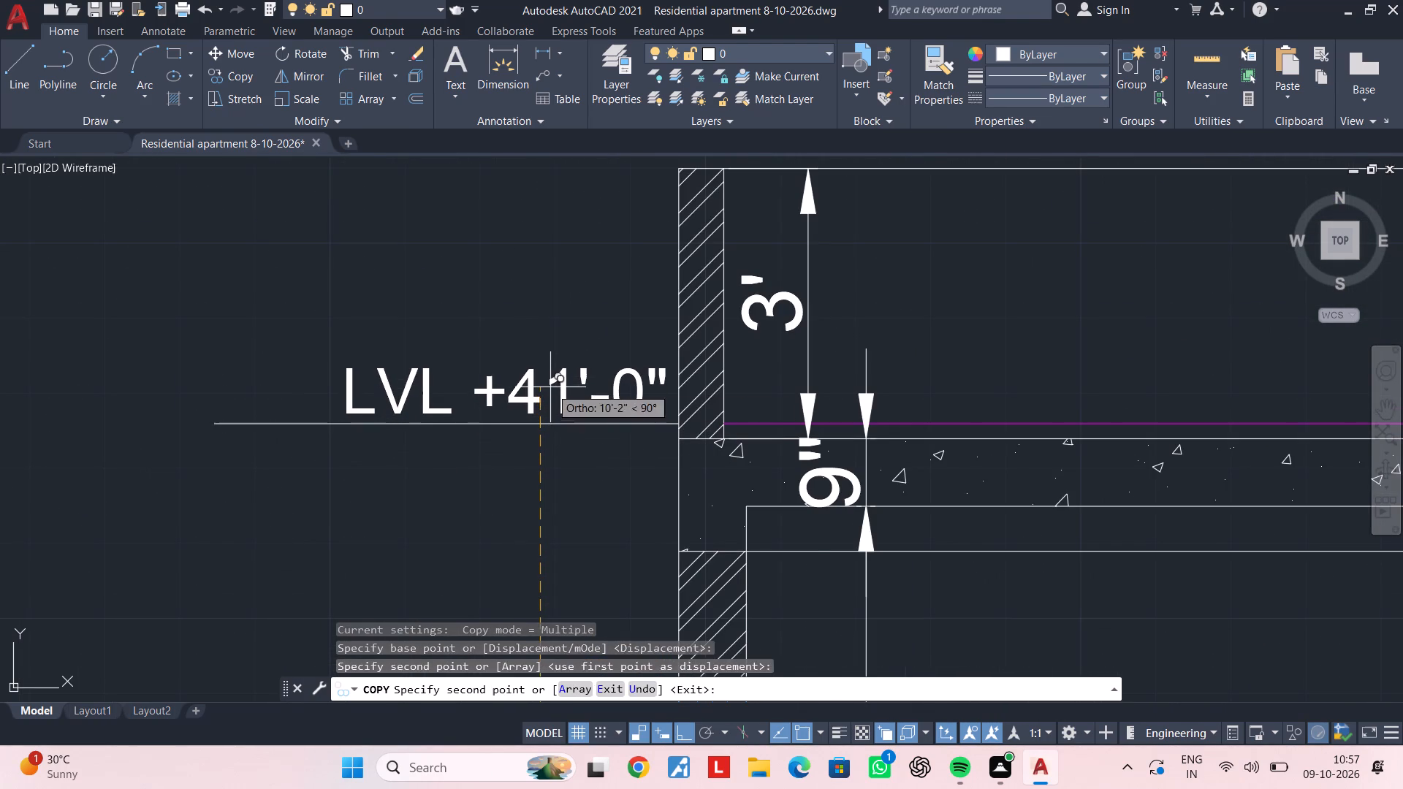
key("Escape")
key("Escape")
Change the copied label at the terrace to read LVL +51'-3".
double_click(534, 402)
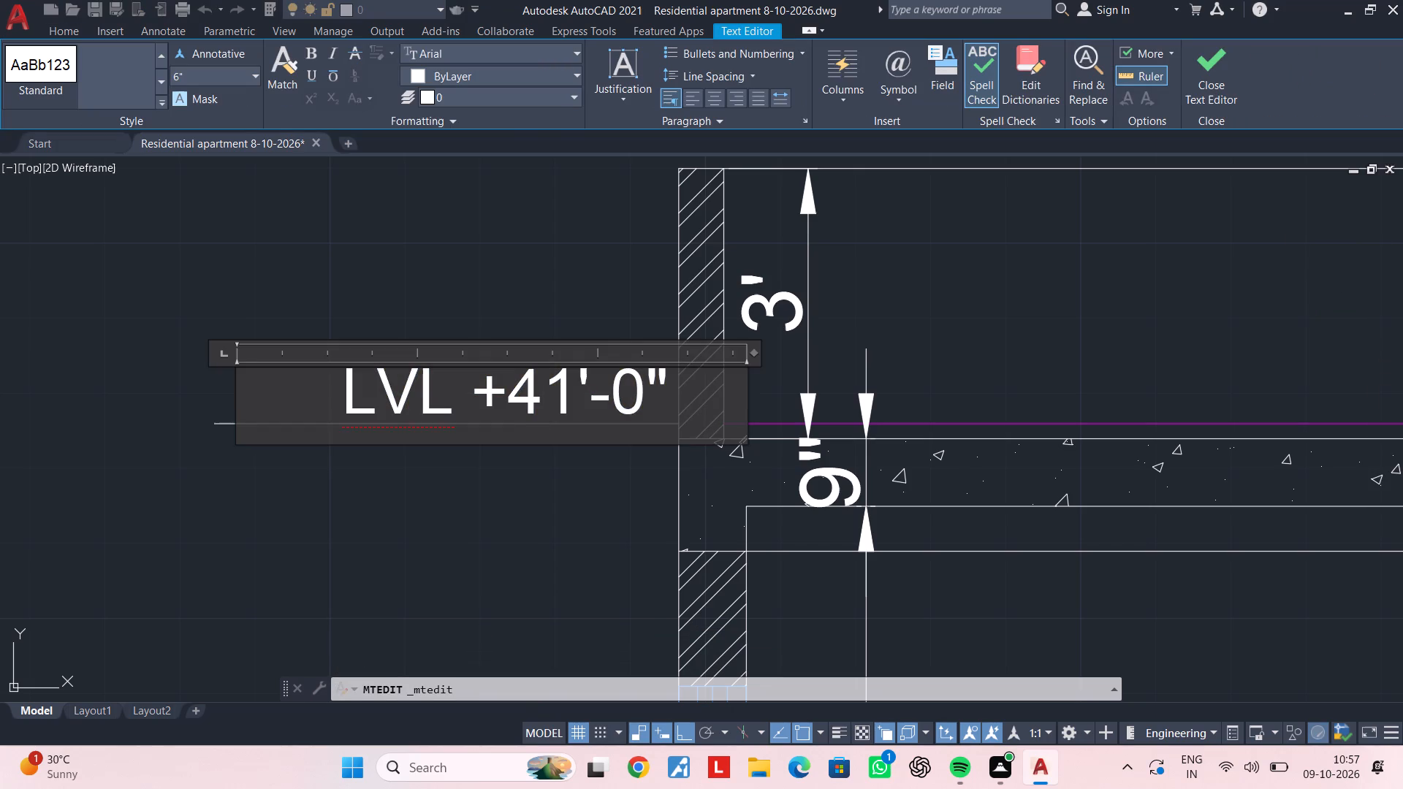
key("BackSpace")
key("5")
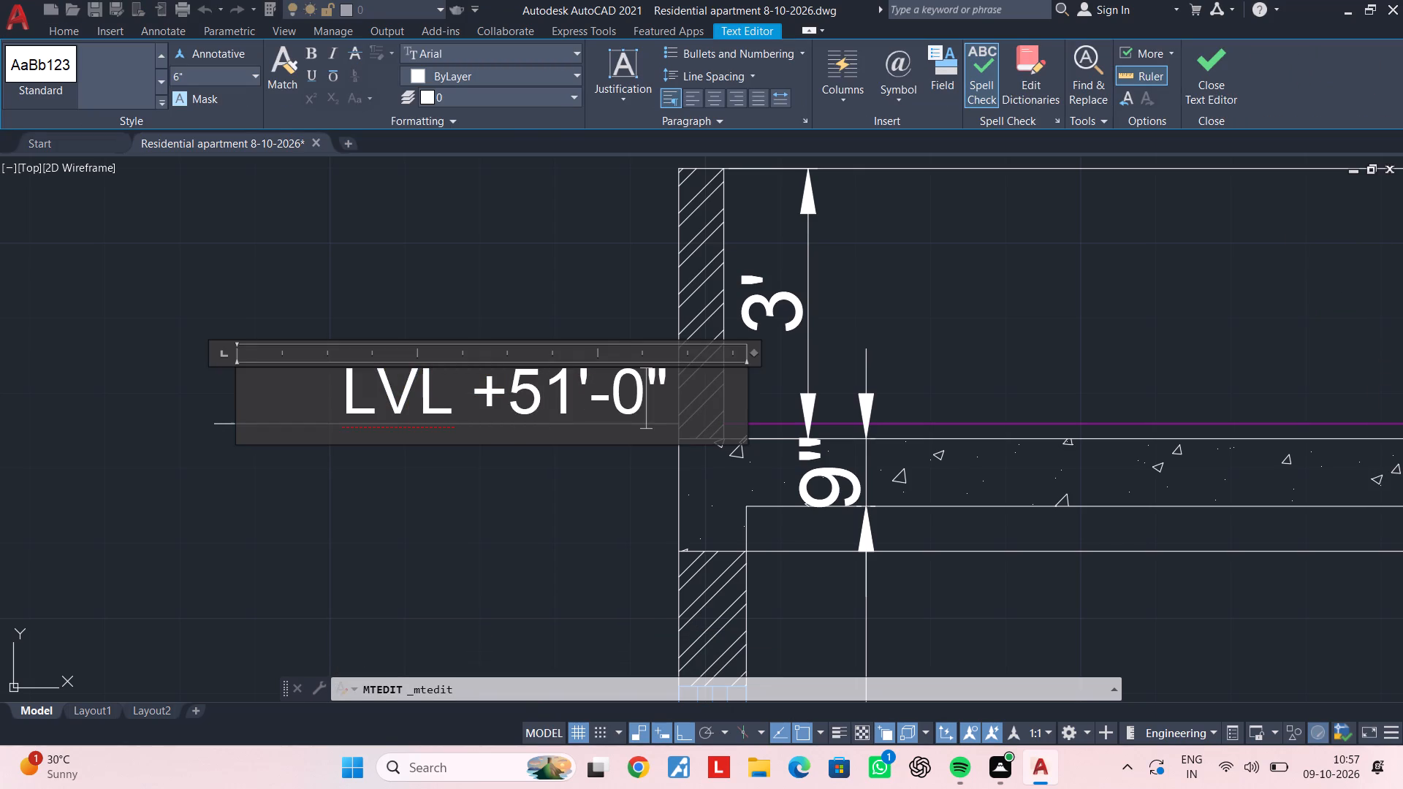
left_click(638, 413)
key("BackSpace")
key("3")
left_click(602, 505)
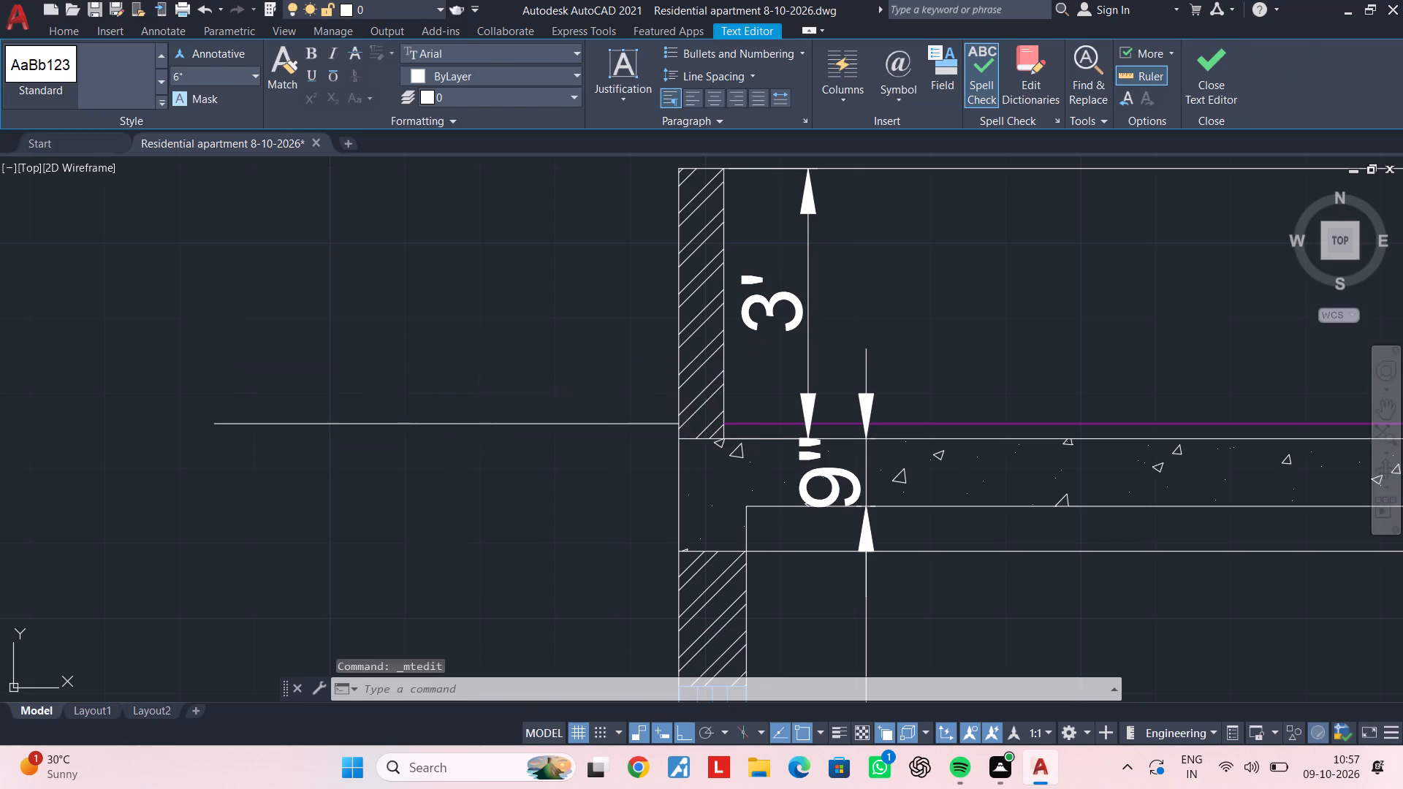
scroll(598, 505, "down", 2)
middle_click_drag(598, 505, 417, 485)
key("Escape")
key("Escape")
key("Escape")
key("Escape")
key("Escape")
key("Escape")
key("Escape")
key("Escape")
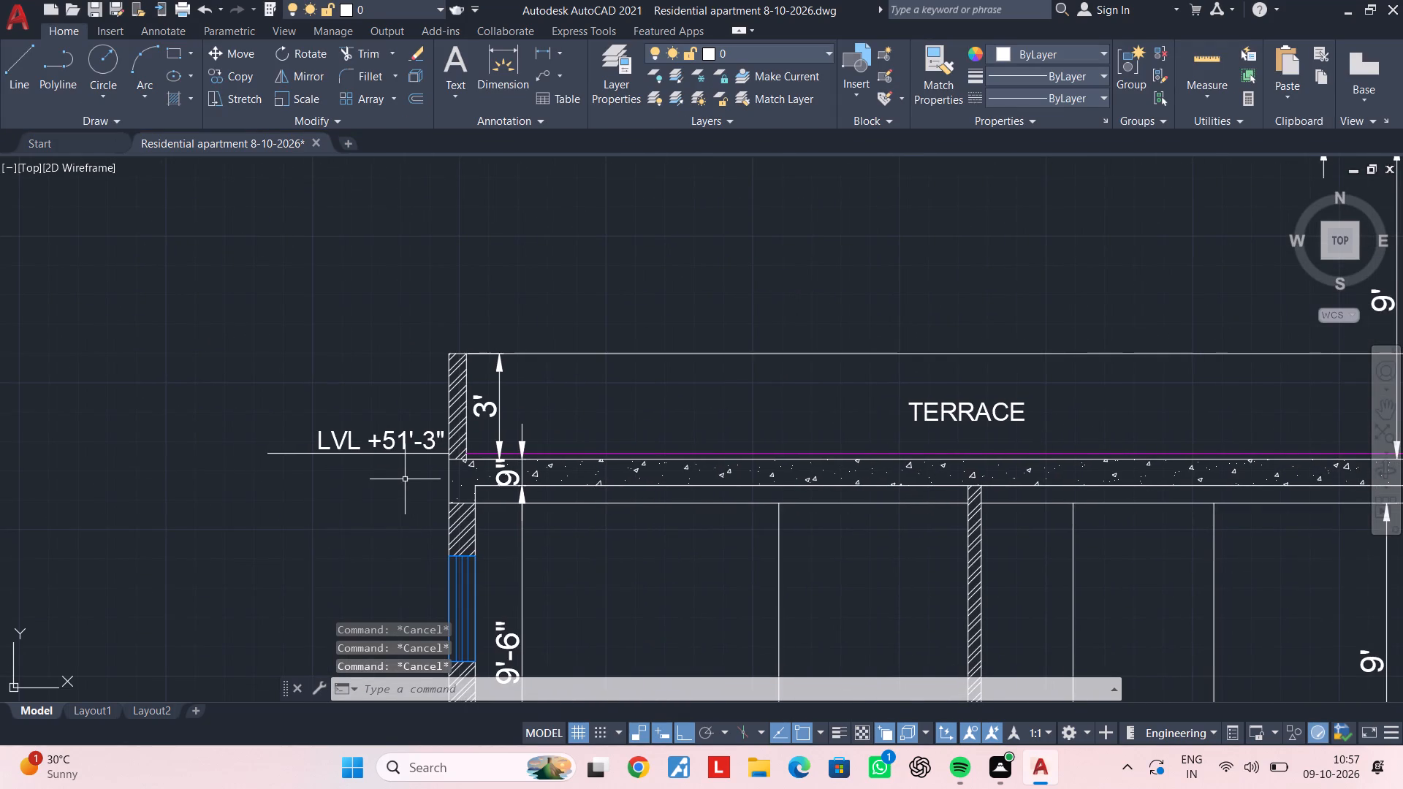
key("Escape")
key("Escape")
Save the drawing.
middle_click_drag(603, 461, 107, 419)
scroll(517, 435, "down", 2)
middle_click_drag(494, 441, 407, 454)
middle_click_drag(349, 459, 434, 431)
key("Escape")
key("Escape")
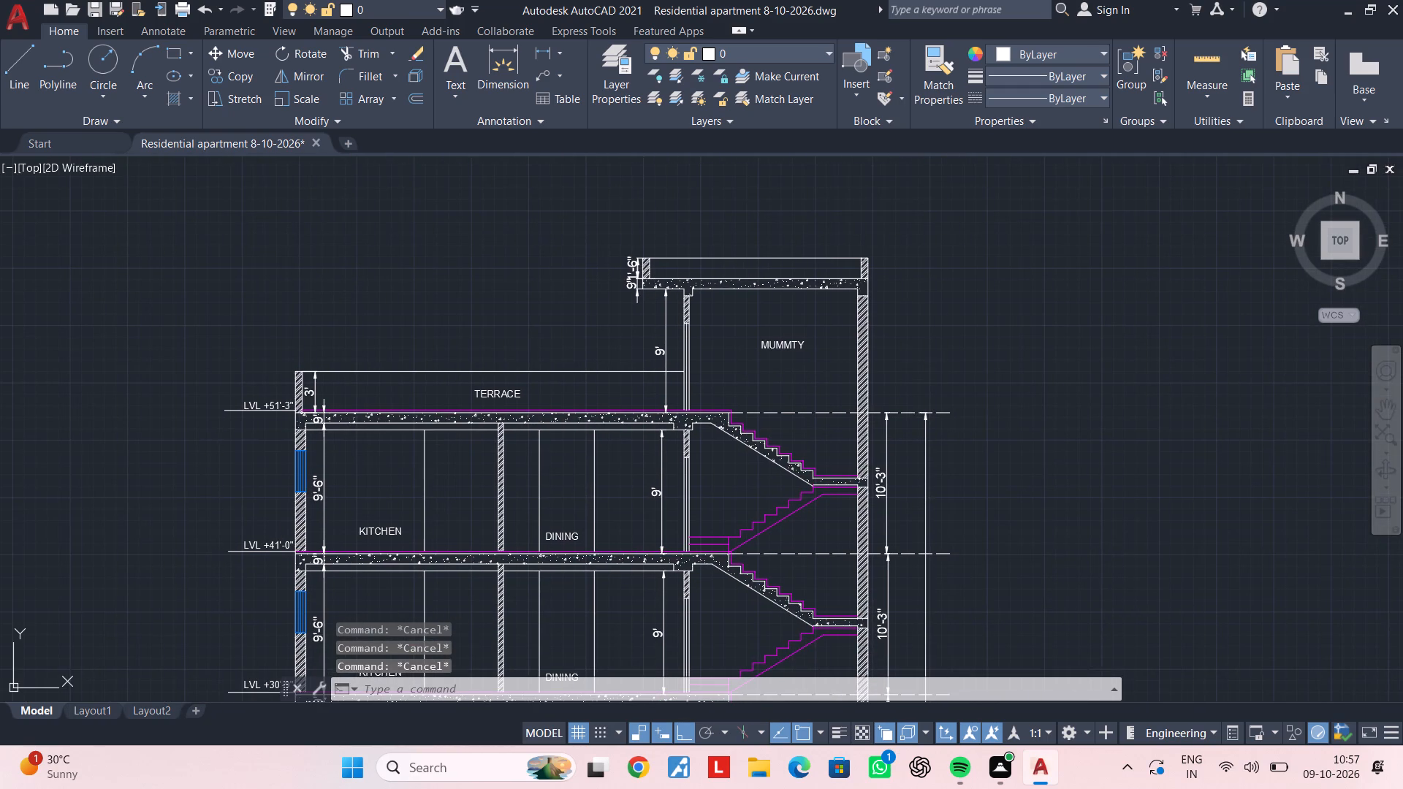
middle_click_drag(603, 492, 449, 292)
middle_click_drag(357, 450, 519, 341)
middle_click_drag(273, 516, 321, 434)
key("ctrl+s")
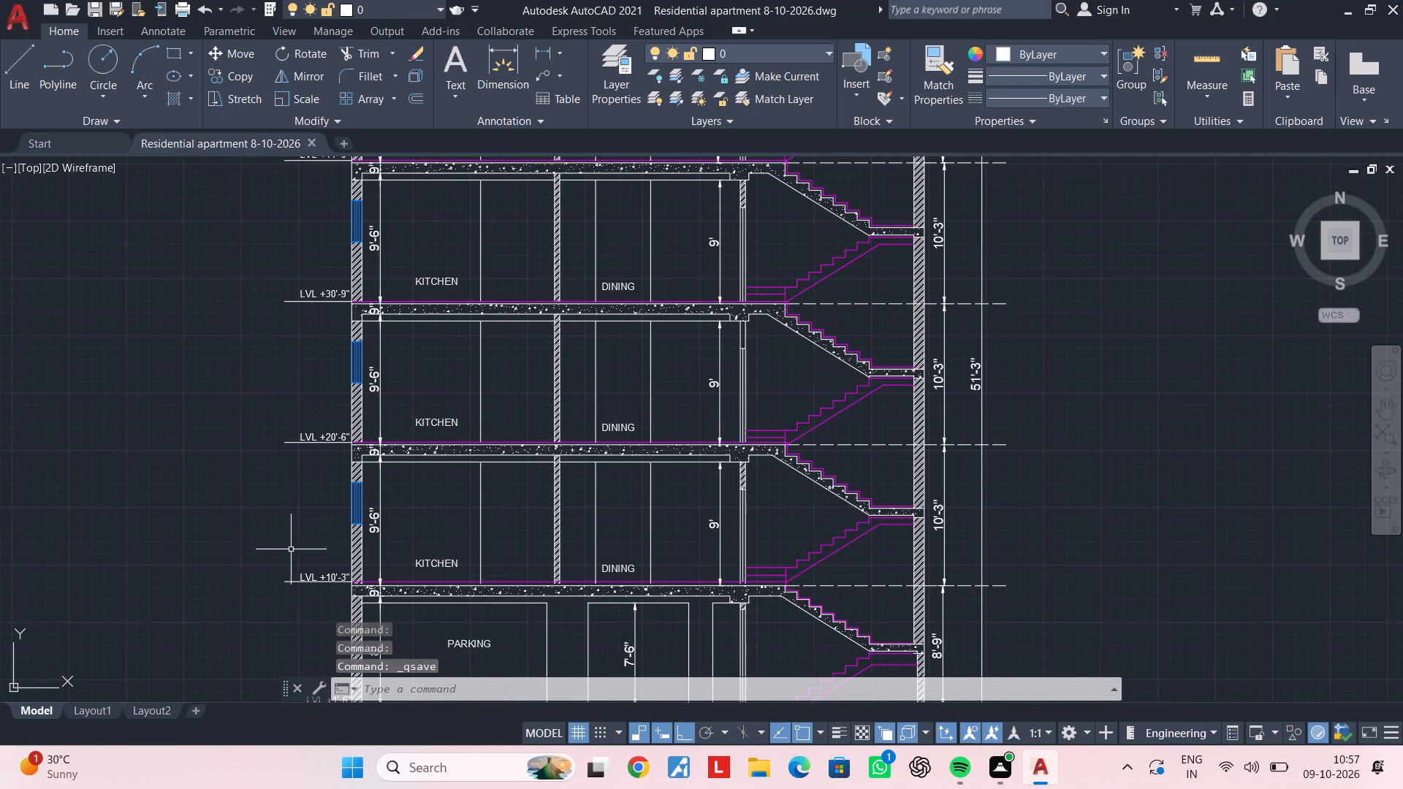
key("ctrl+s")
Review the whole building section and its level labels, along with the arrangement of the floor plans around it.
middle_click_drag(525, 525, 335, 428)
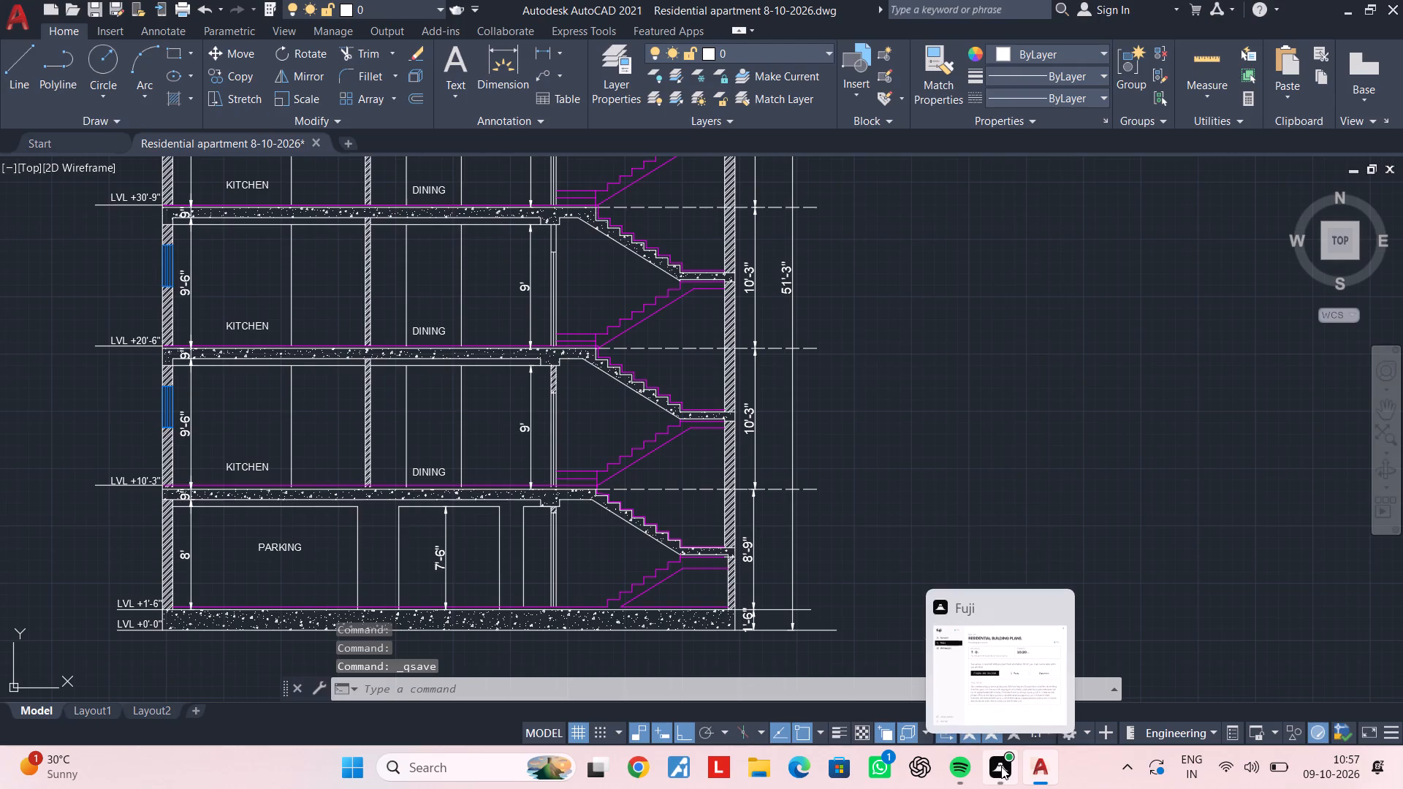
key("Escape")
middle_click_drag(442, 400, 668, 386)
middle_click_drag(579, 366, 453, 422)
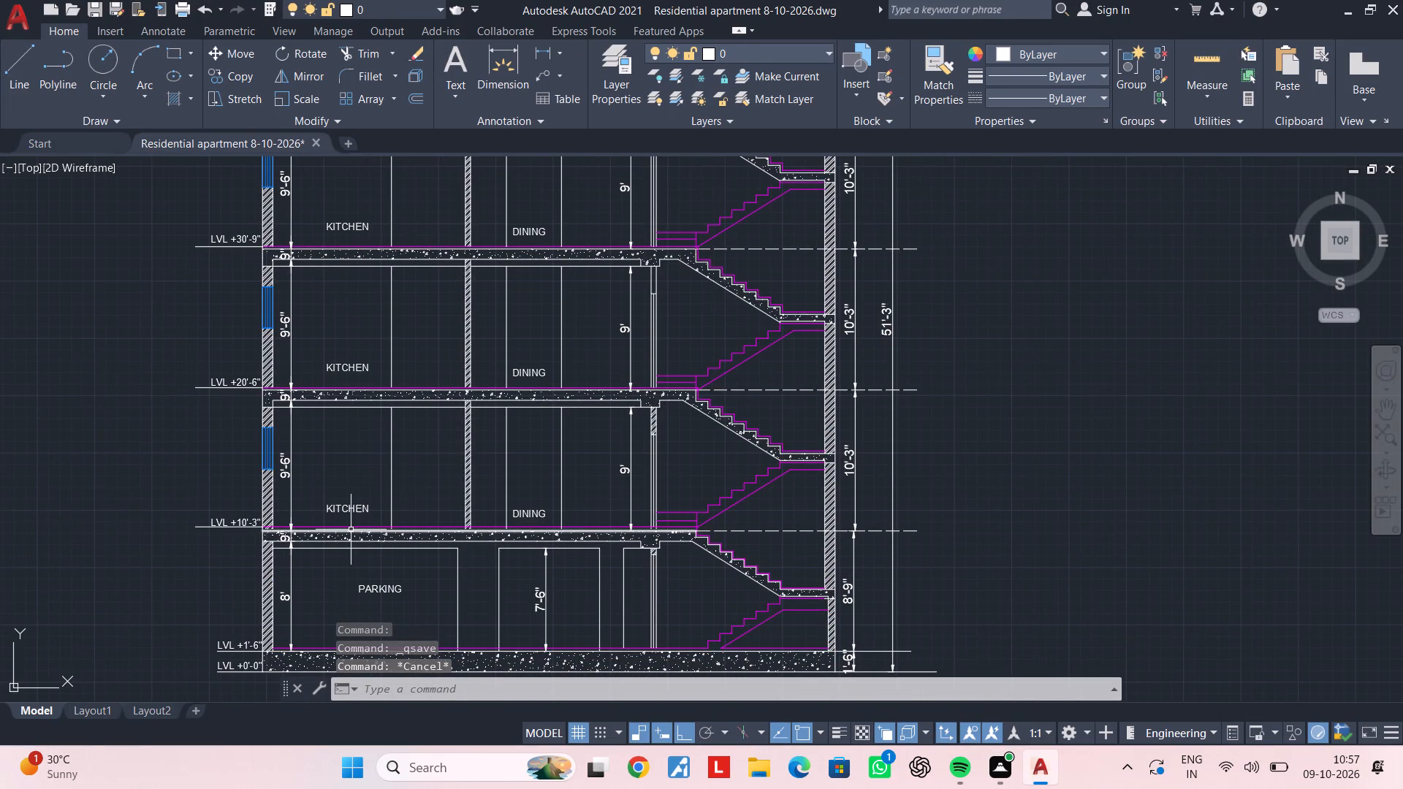
scroll(435, 530, "down", 1)
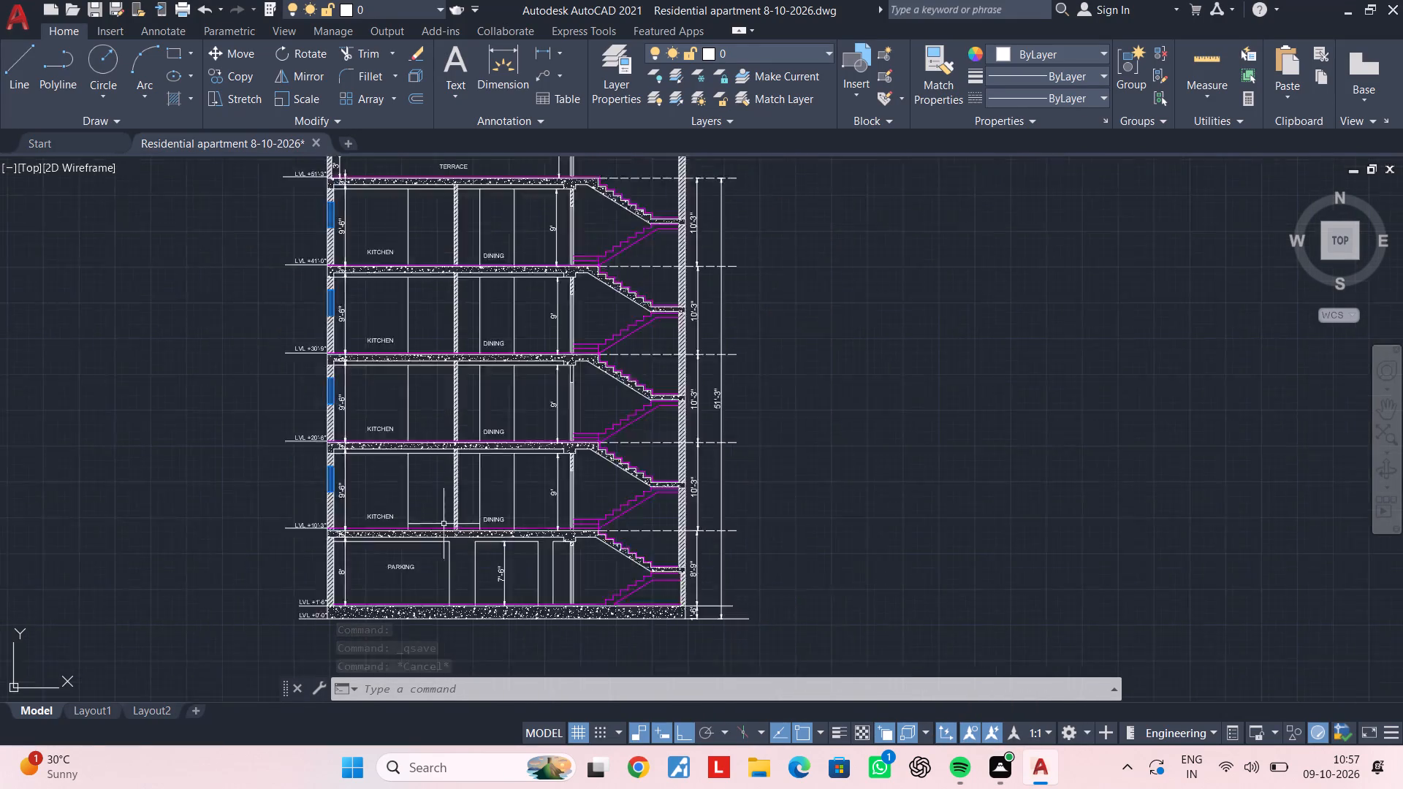
scroll(444, 524, "down", 1)
middle_click_drag(500, 451, 412, 506)
scroll(419, 421, "down", 2)
middle_click_drag(419, 424, 376, 524)
scroll(376, 484, "down", 1)
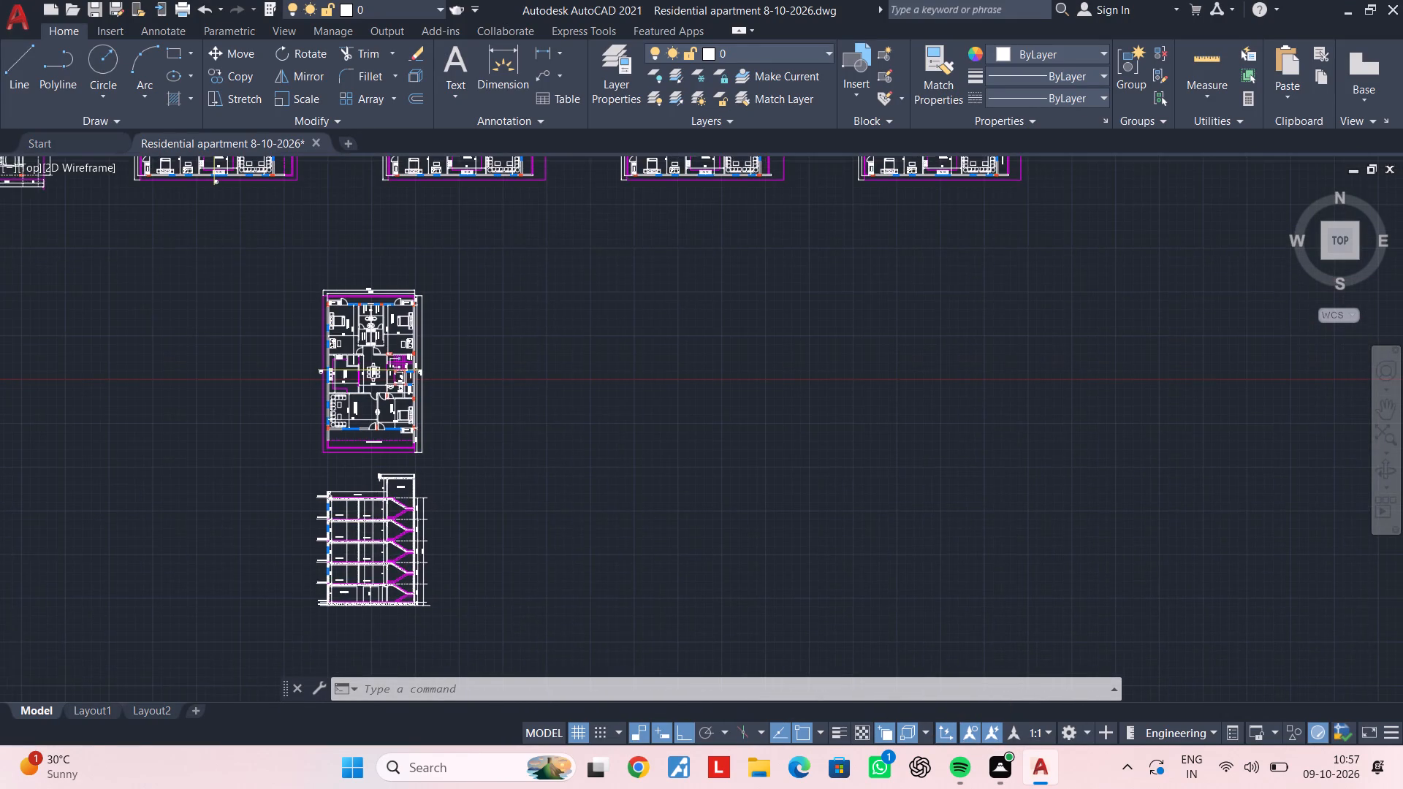
scroll(365, 474, "up", 3)
scroll(407, 514, "down", 2)
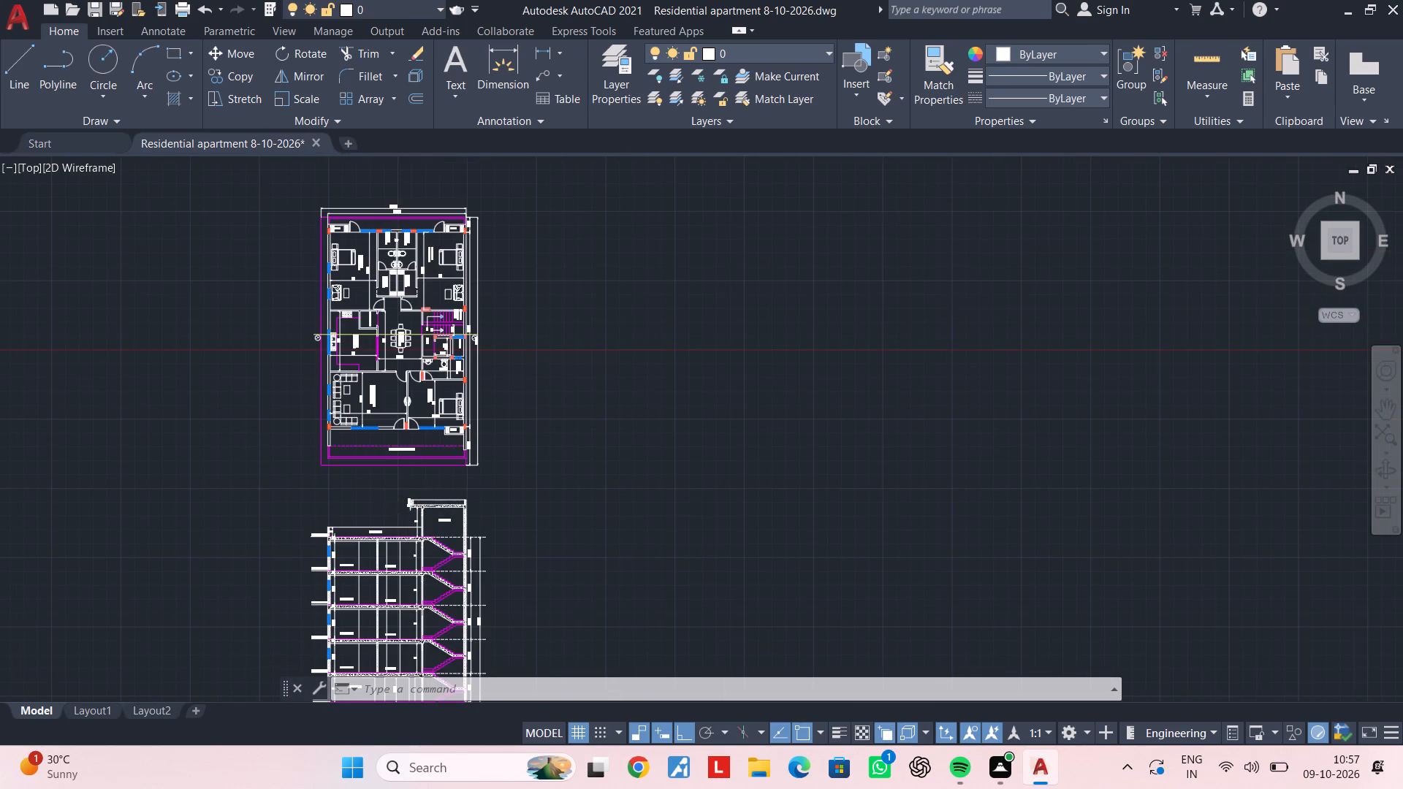
middle_click_drag(366, 618, 389, 481)
scroll(392, 466, "down", 2)
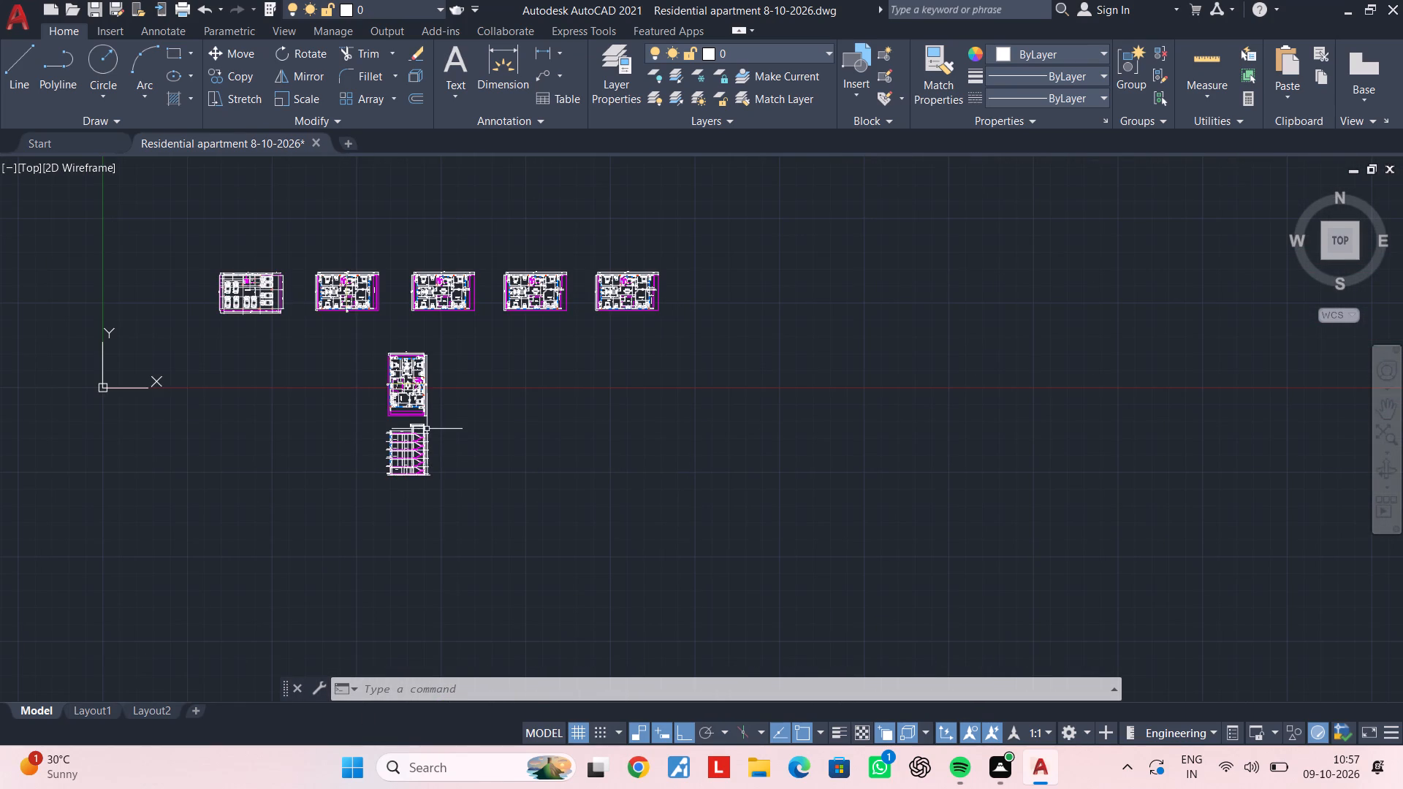
Examine the section's staircase flights from the upper floors down to the lowest flight beside the parking level.
scroll(402, 430, "up", 3)
middle_click_drag(464, 415, 449, 338)
scroll(445, 397, "up", 3)
middle_click_drag(376, 425, 439, 362)
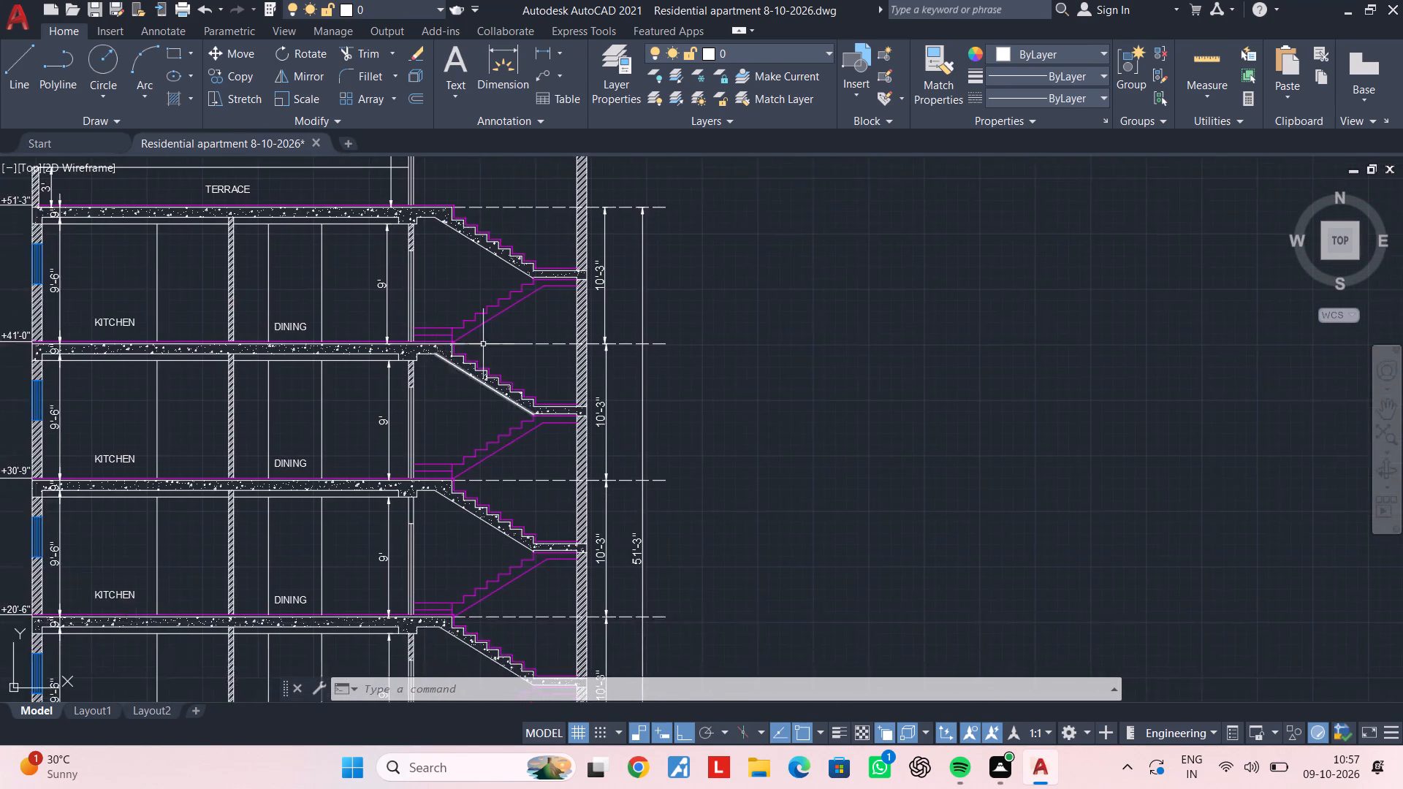
scroll(518, 332, "up", 2)
middle_click_drag(552, 383, 536, 242)
middle_click_drag(573, 398, 574, 210)
middle_click_drag(568, 370, 568, 270)
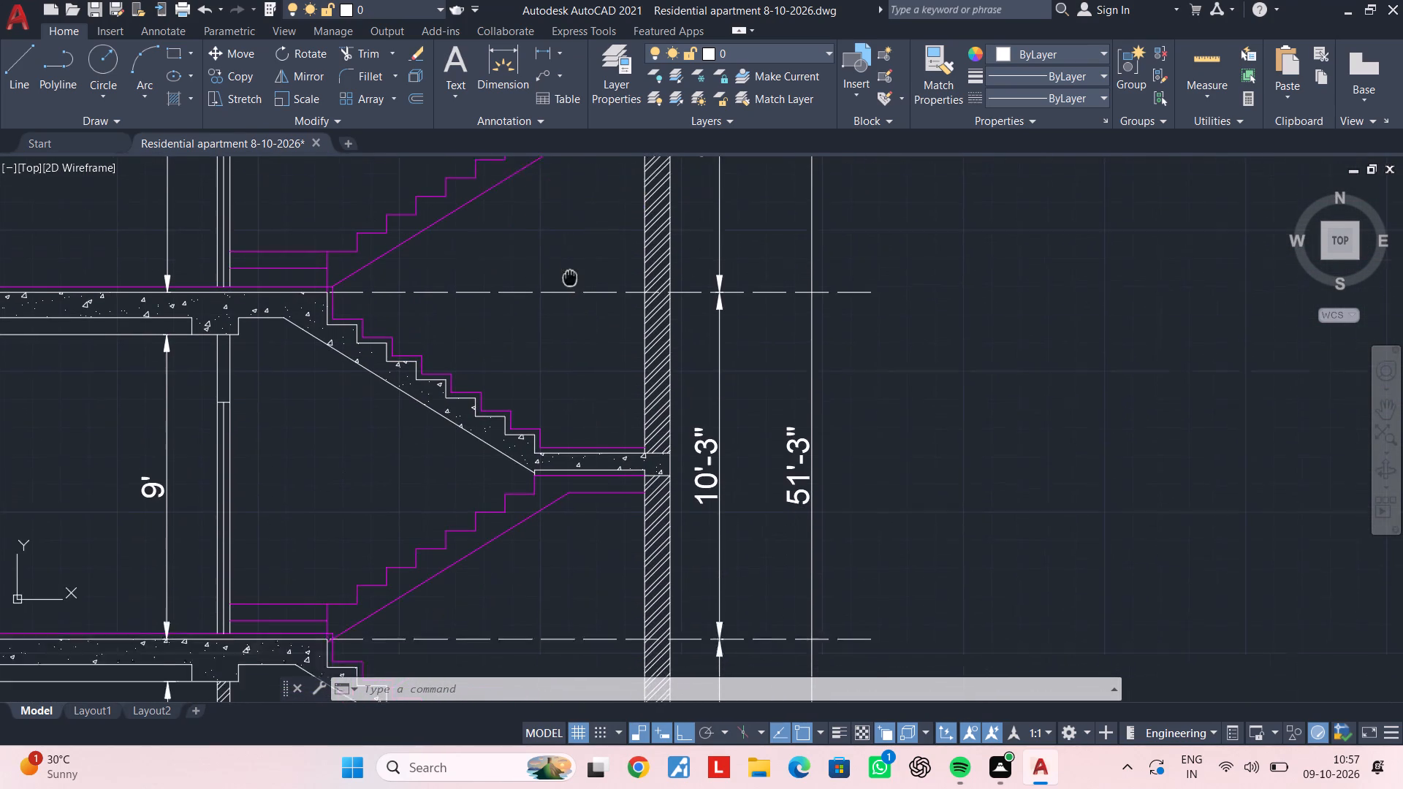
middle_click_drag(568, 270, 565, 256)
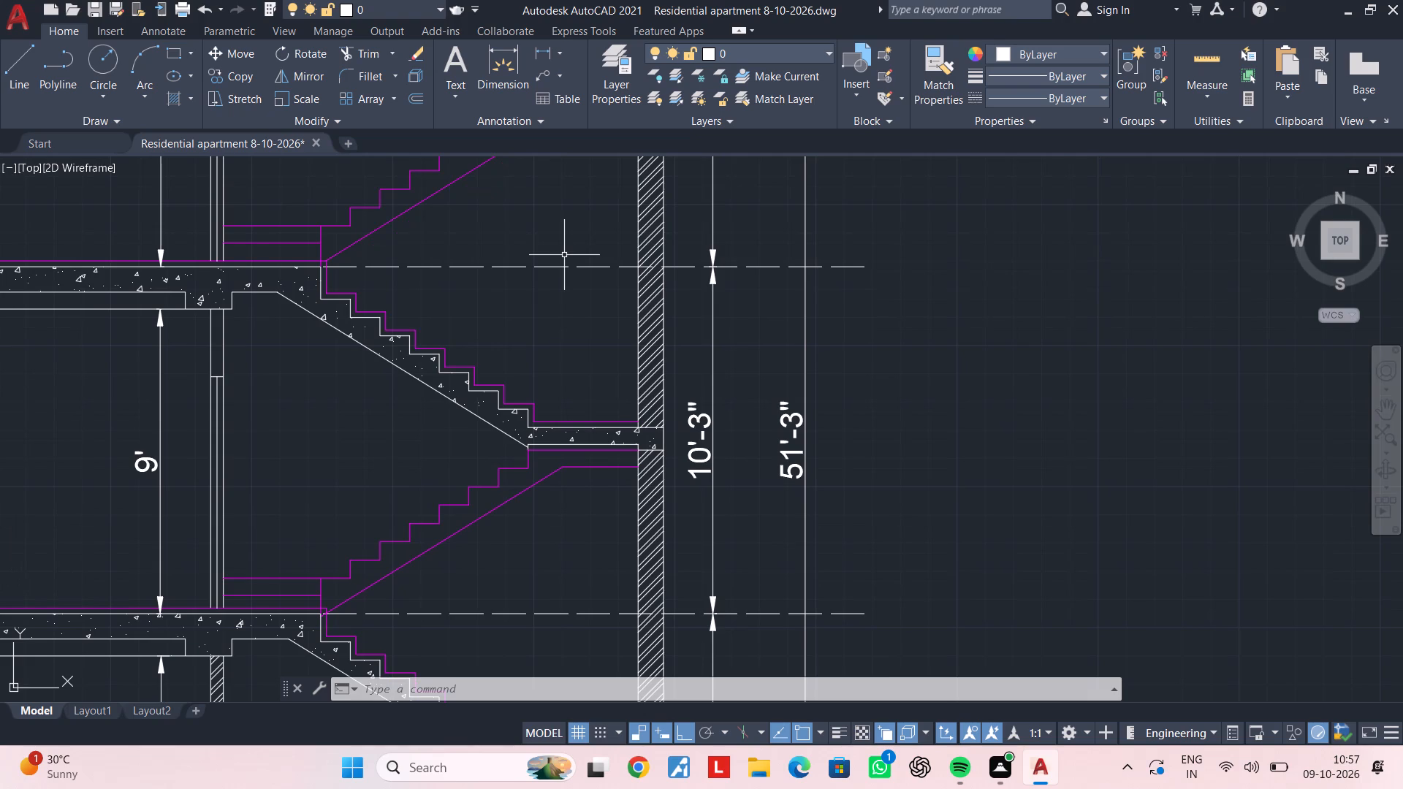
key("Escape")
key("Escape")
scroll(554, 271, "down", 3)
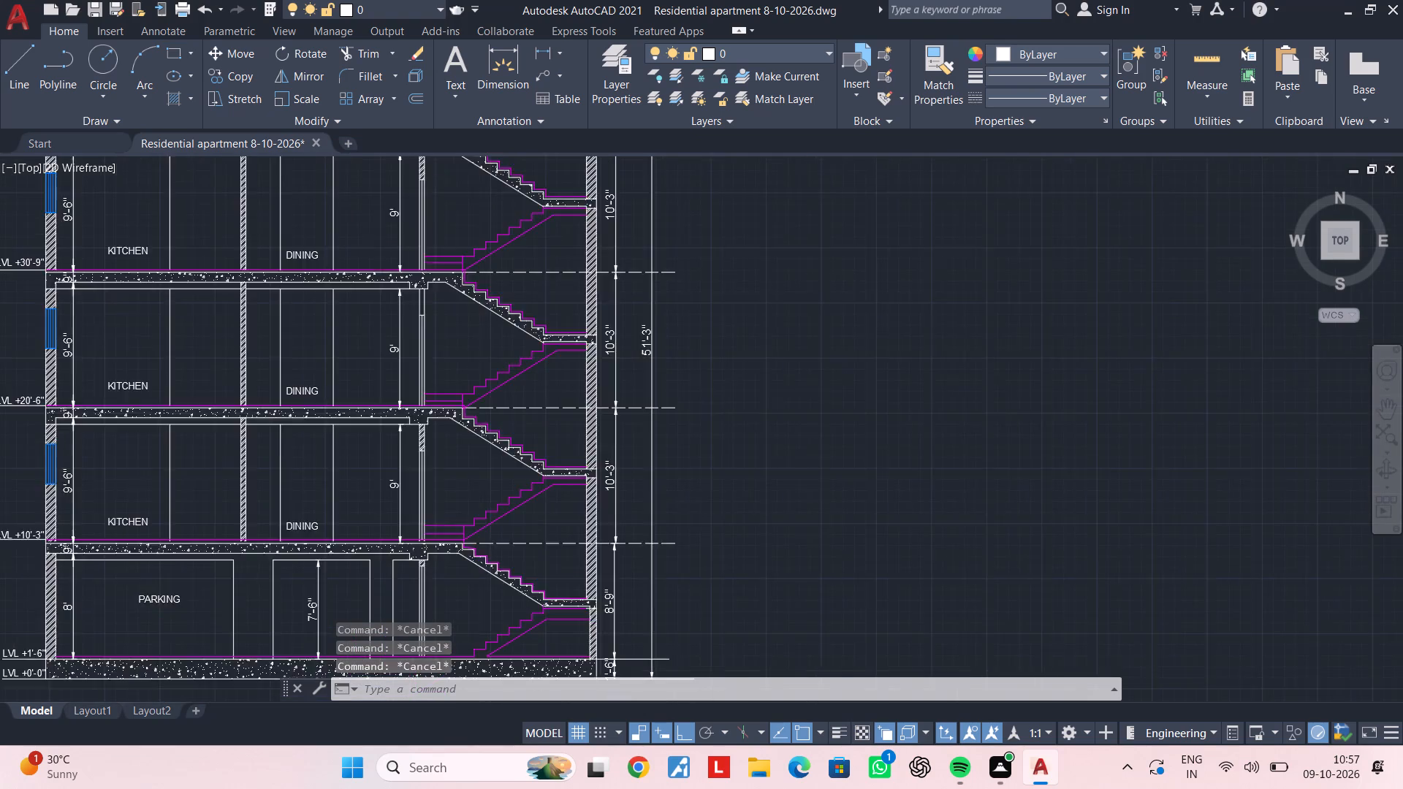
middle_click_drag(550, 249, 569, 161)
scroll(533, 409, "up", 3)
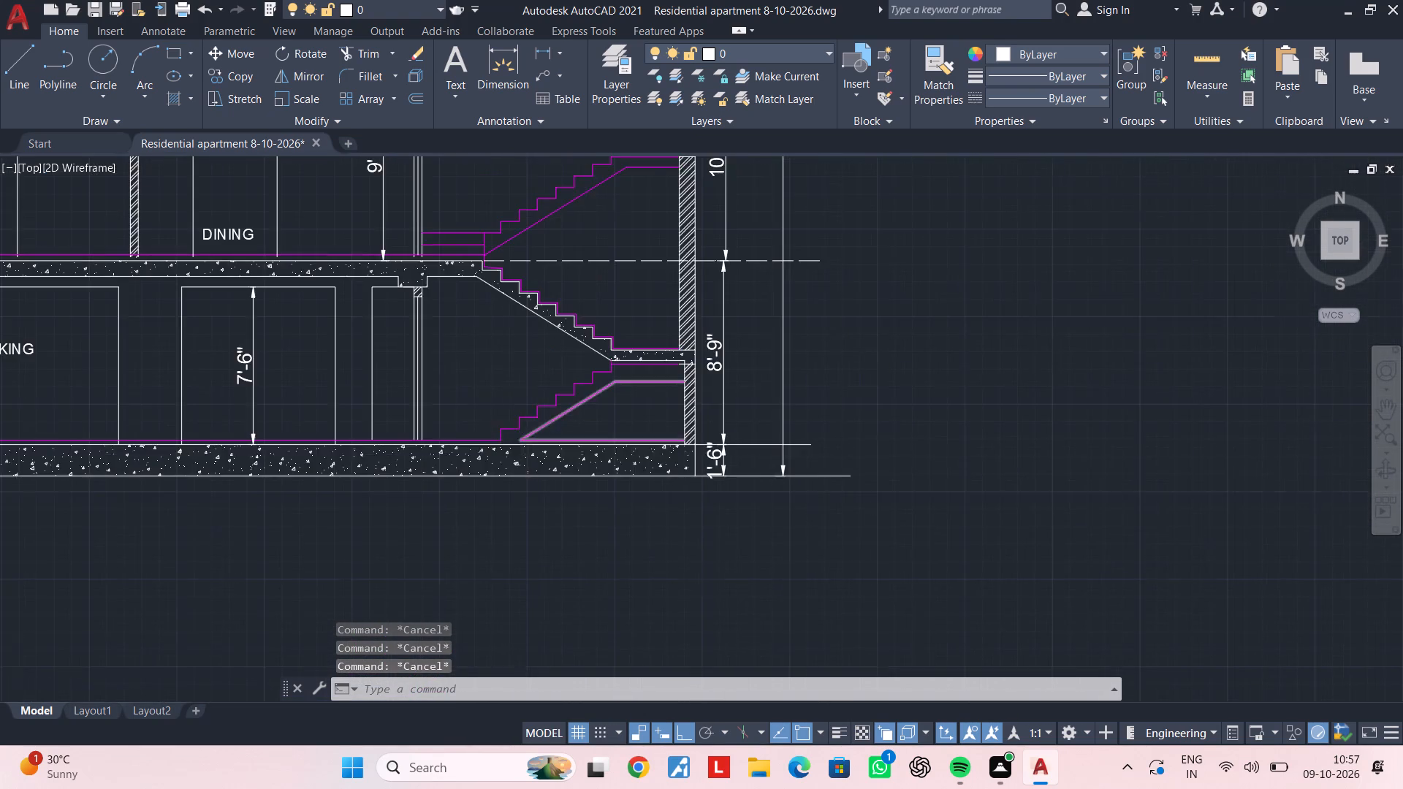
middle_click_drag(517, 424, 521, 348)
scroll(471, 397, "up", 2)
middle_click_drag(464, 297, 475, 431)
scroll(461, 415, "down", 2)
middle_click_drag(465, 407, 469, 460)
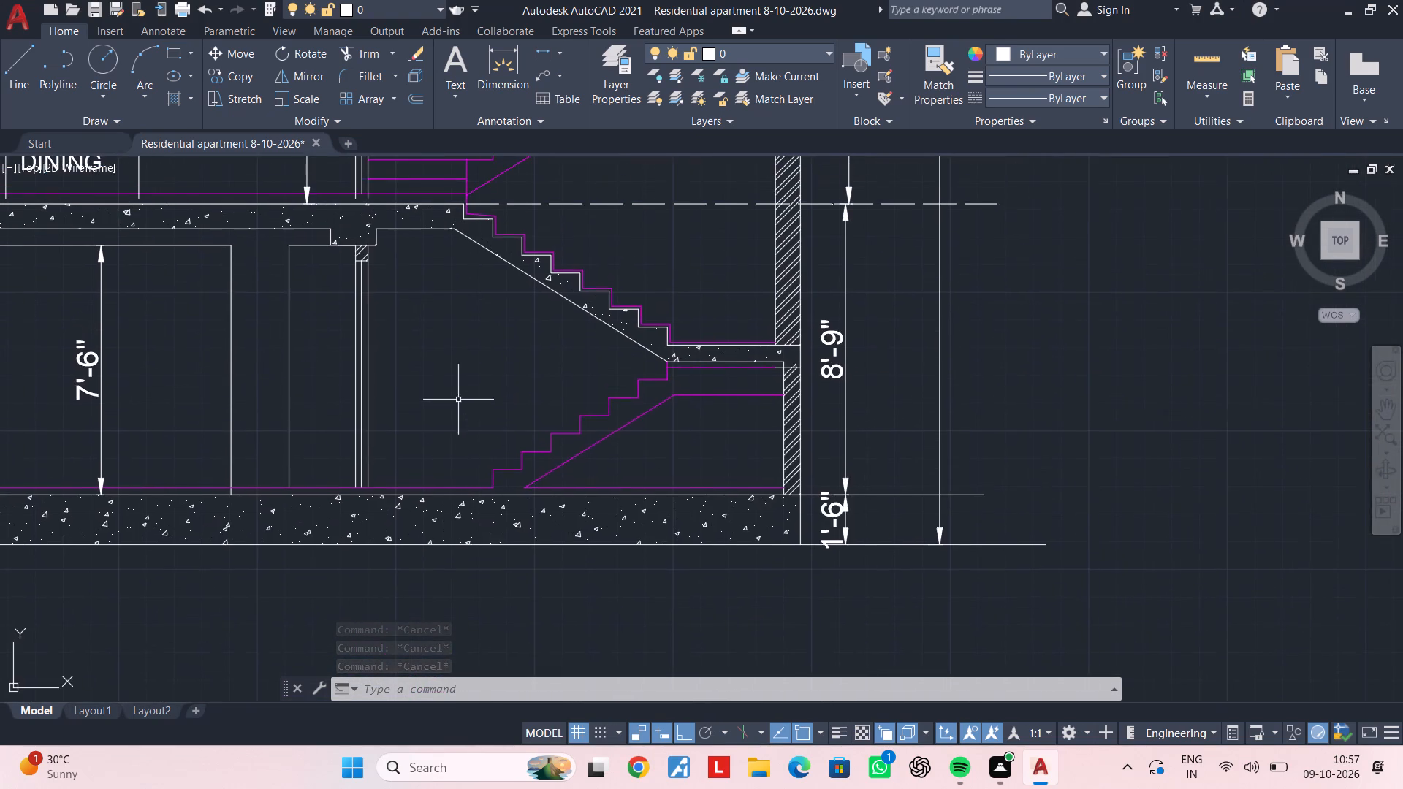
middle_click_drag(460, 400, 552, 409)
scroll(537, 396, "down", 4)
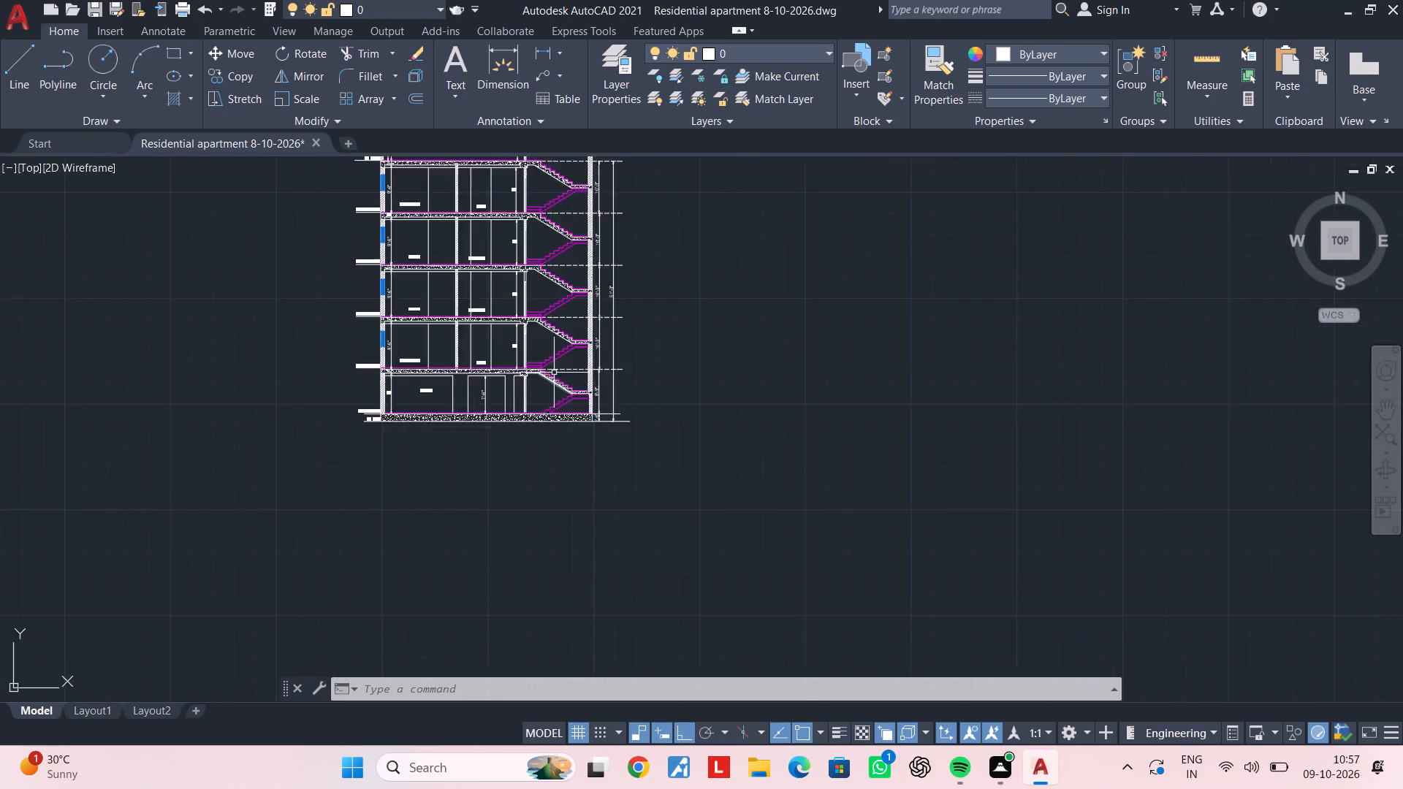
Copy the staircase's UP label from the floor plan to the foot of the section's lowest stair flight, with Ortho off.
scroll(554, 372, "down", 2)
middle_click_drag(547, 251, 572, 499)
scroll(579, 460, "up", 2)
scroll(512, 149, "up", 2)
scroll(613, 359, "down", 3)
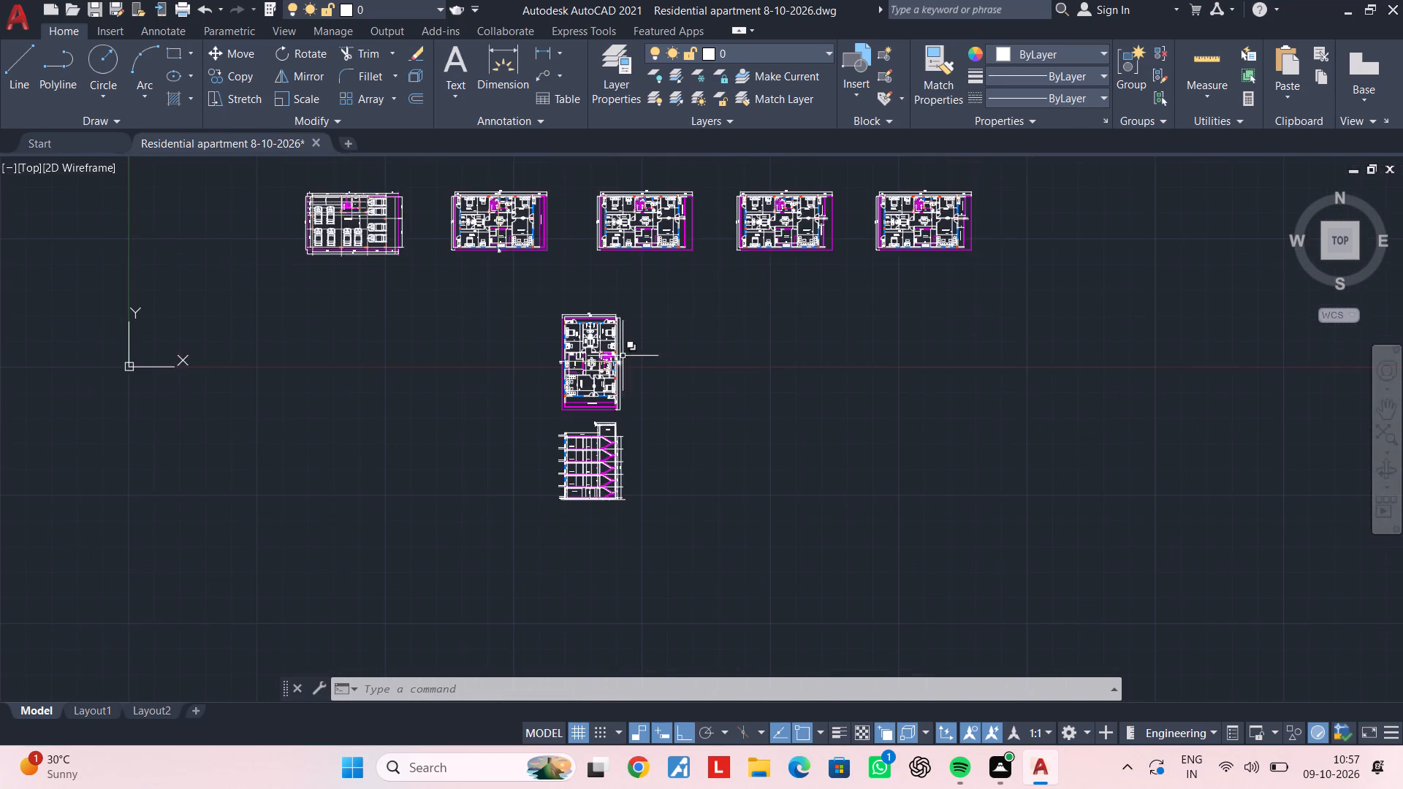
middle_click_drag(615, 288, 634, 436)
scroll(514, 384, "up", 6)
middle_click_drag(464, 366, 523, 546)
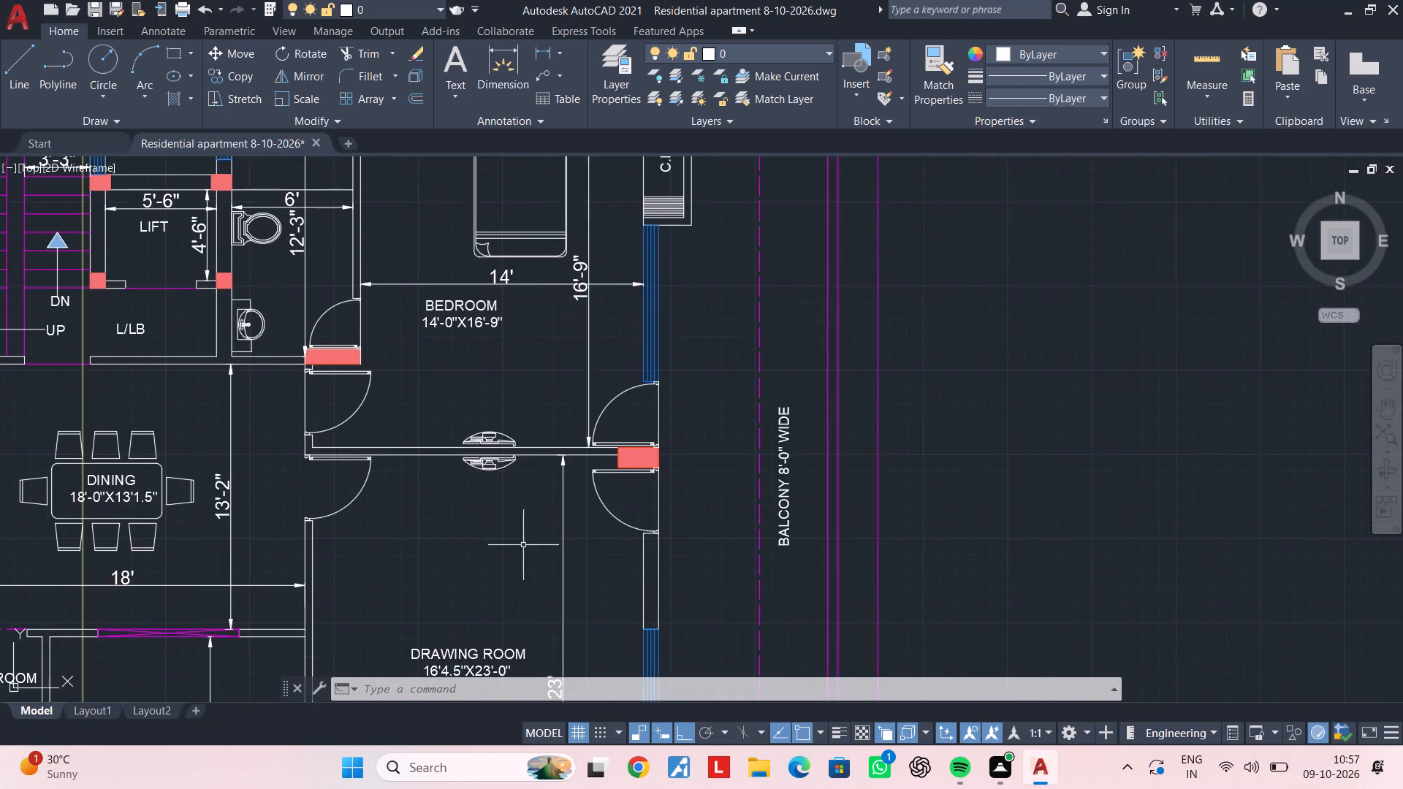
scroll(484, 396, "down", 1)
middle_click_drag(483, 396, 525, 518)
middle_click_drag(403, 443, 509, 424)
scroll(430, 407, "up", 2)
scroll(416, 427, "down", 1)
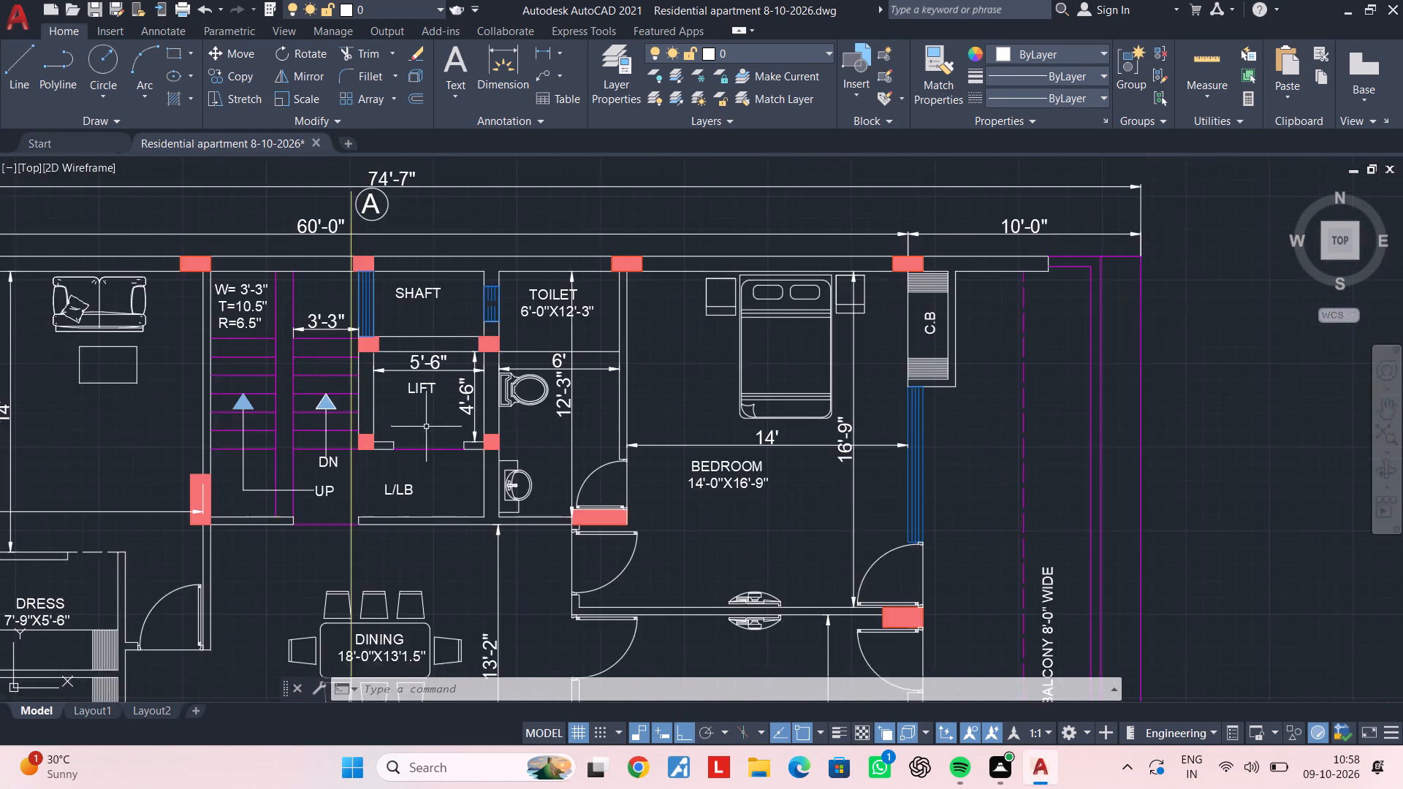
middle_click_drag(444, 427, 517, 419)
scroll(394, 481, "up", 2)
left_click(405, 487)
type("CO")
key("space")
left_click(405, 486)
scroll(463, 541, "down", 3)
middle_click_drag(473, 529, 425, 208)
scroll(471, 324, "down", 2)
middle_click_drag(495, 374, 441, 113)
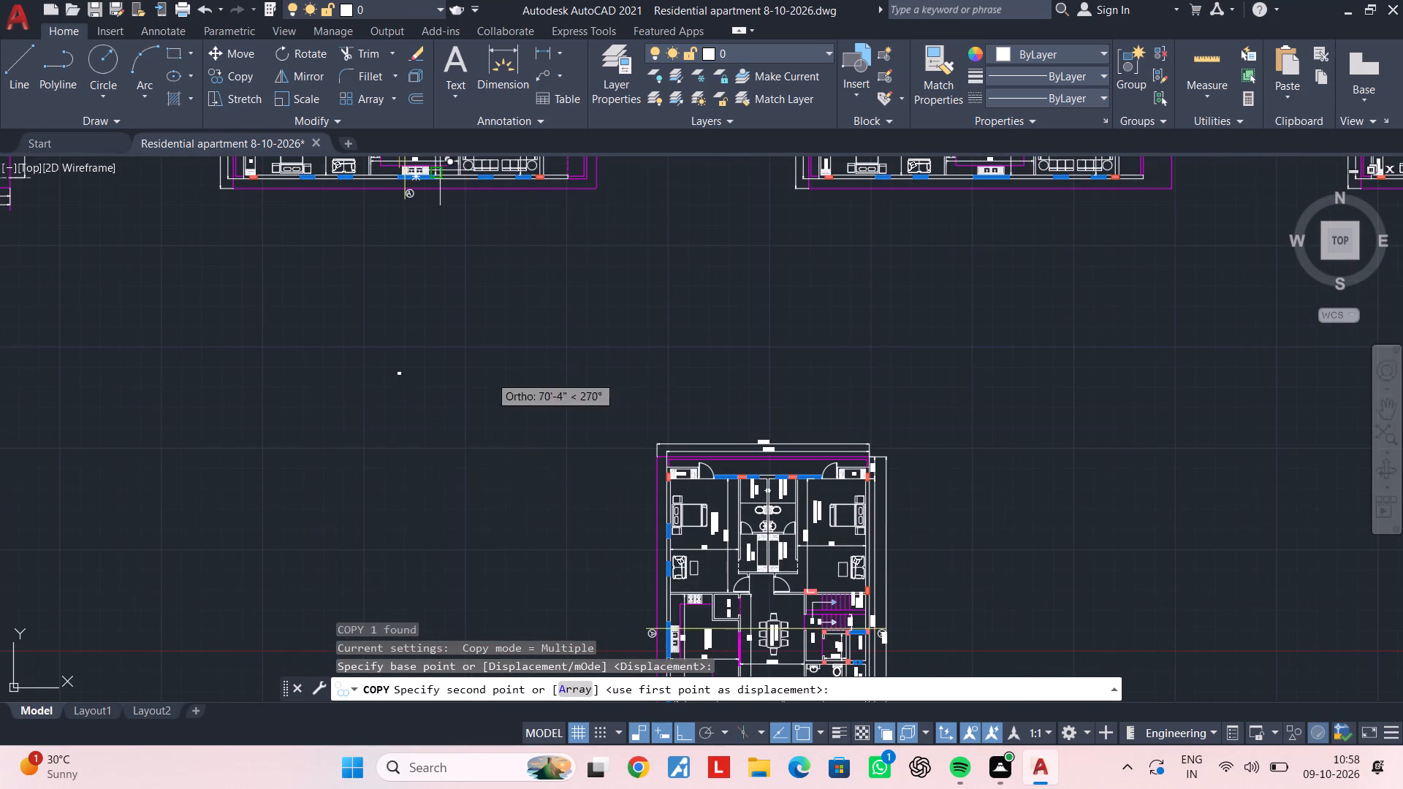
left_click(683, 727)
scroll(721, 538, "down", 3)
middle_click_drag(722, 532, 590, 199)
scroll(620, 439, "up", 2)
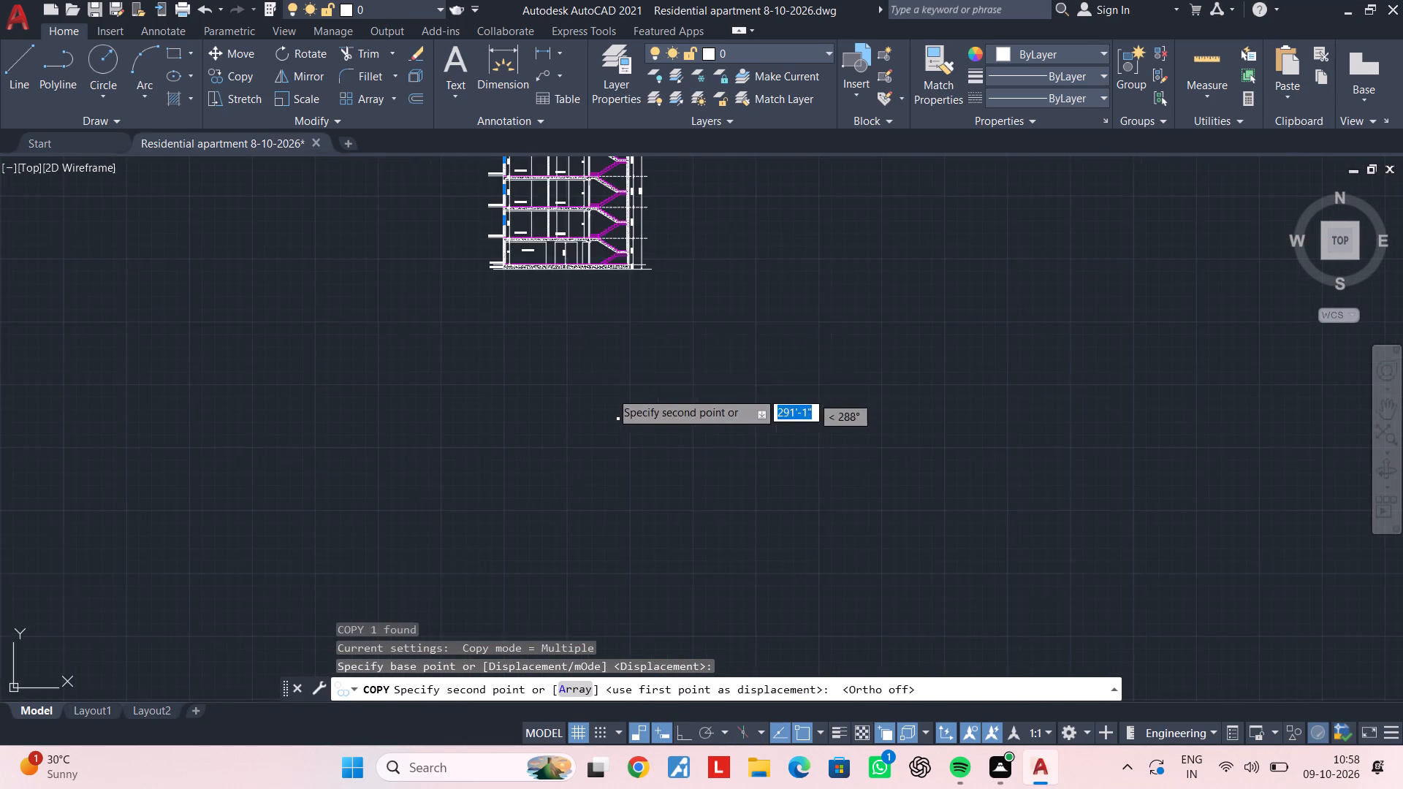
scroll(574, 246, "up", 3)
scroll(624, 300, "up", 5)
middle_click_drag(764, 405, 473, 329)
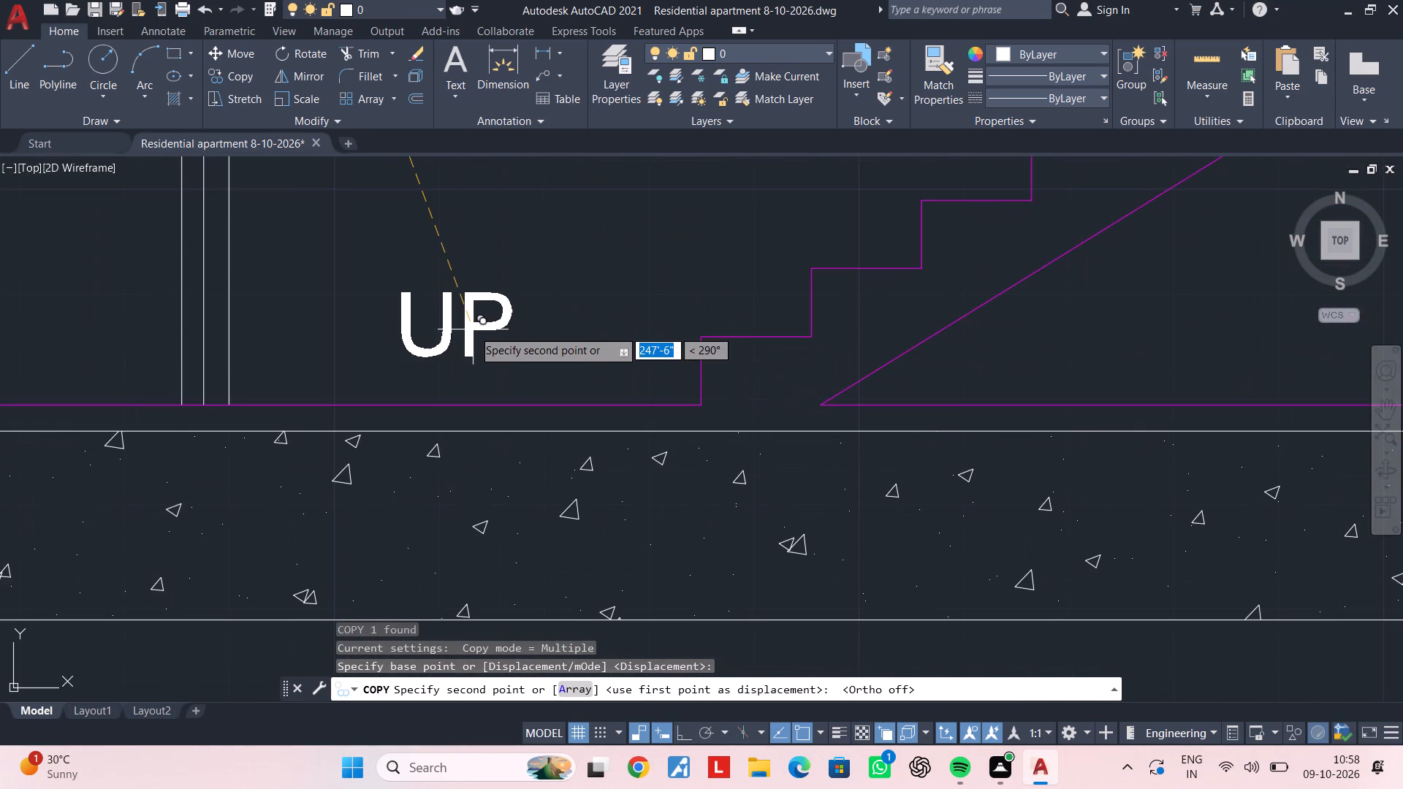
middle_click_drag(528, 376, 505, 333)
scroll(614, 335, "up", 1)
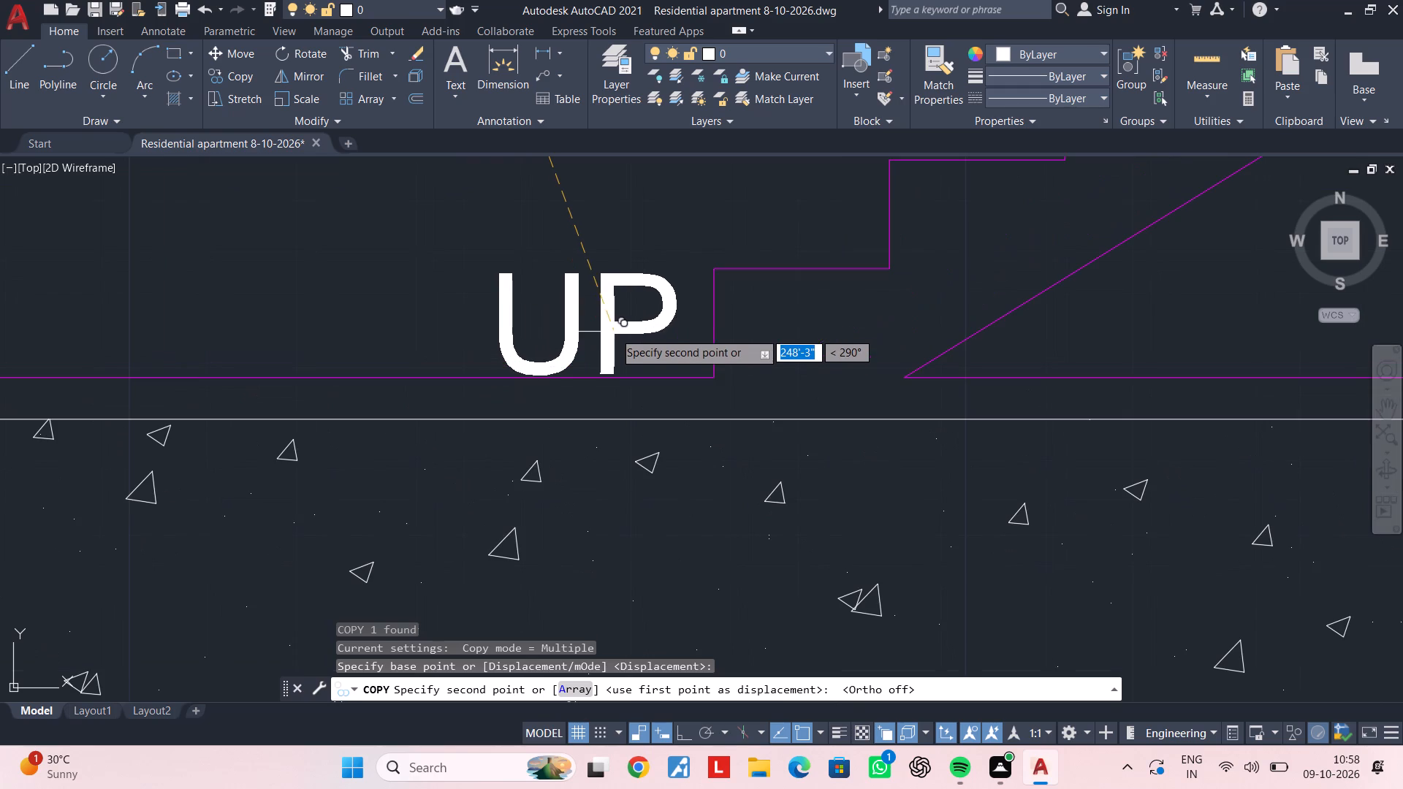
left_click(615, 321)
key("Escape")
key("Escape")
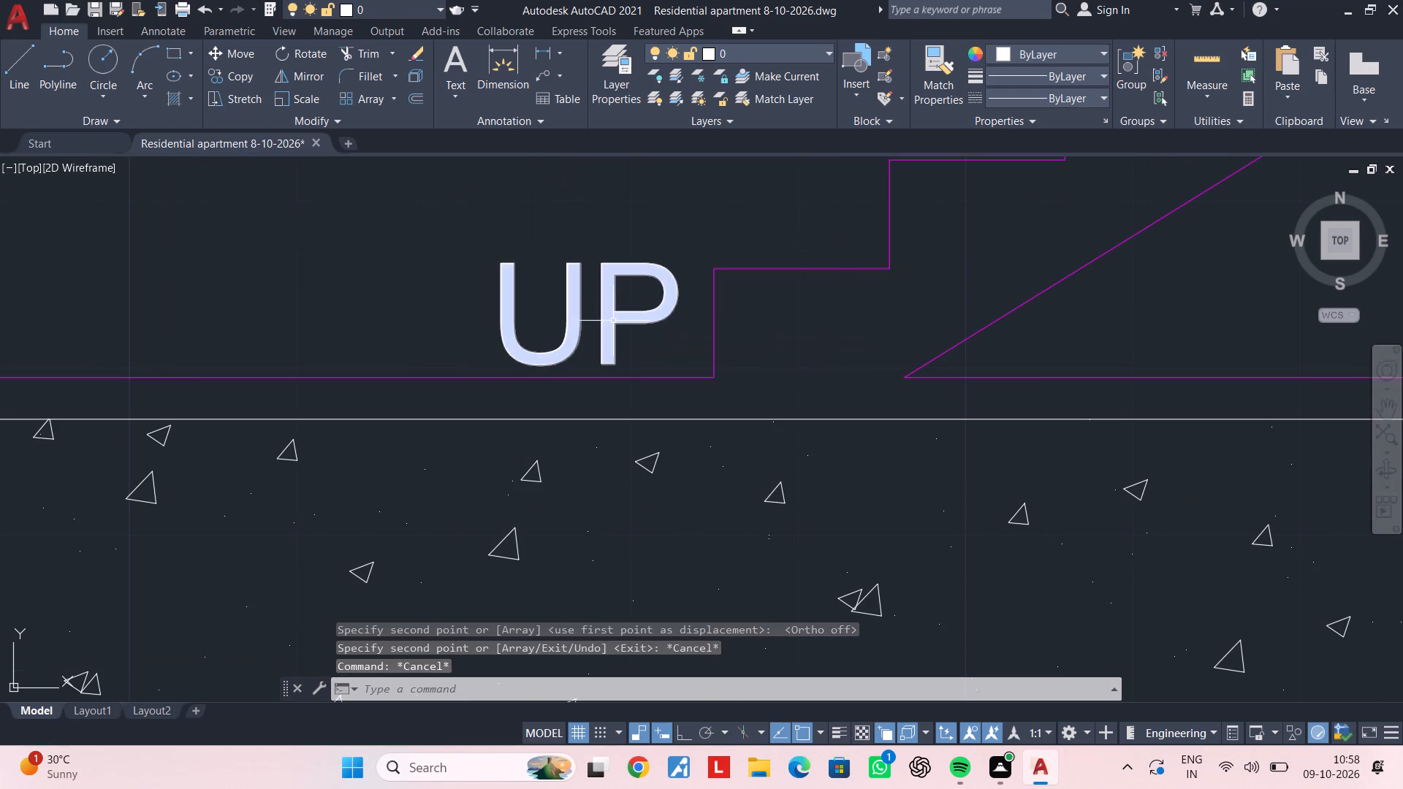
Change the copied UP label at the foot of the section's lowest stair flight to read 0.
double_click(613, 321)
left_click(682, 319)
key("BackSpace")
key("BackSpace")
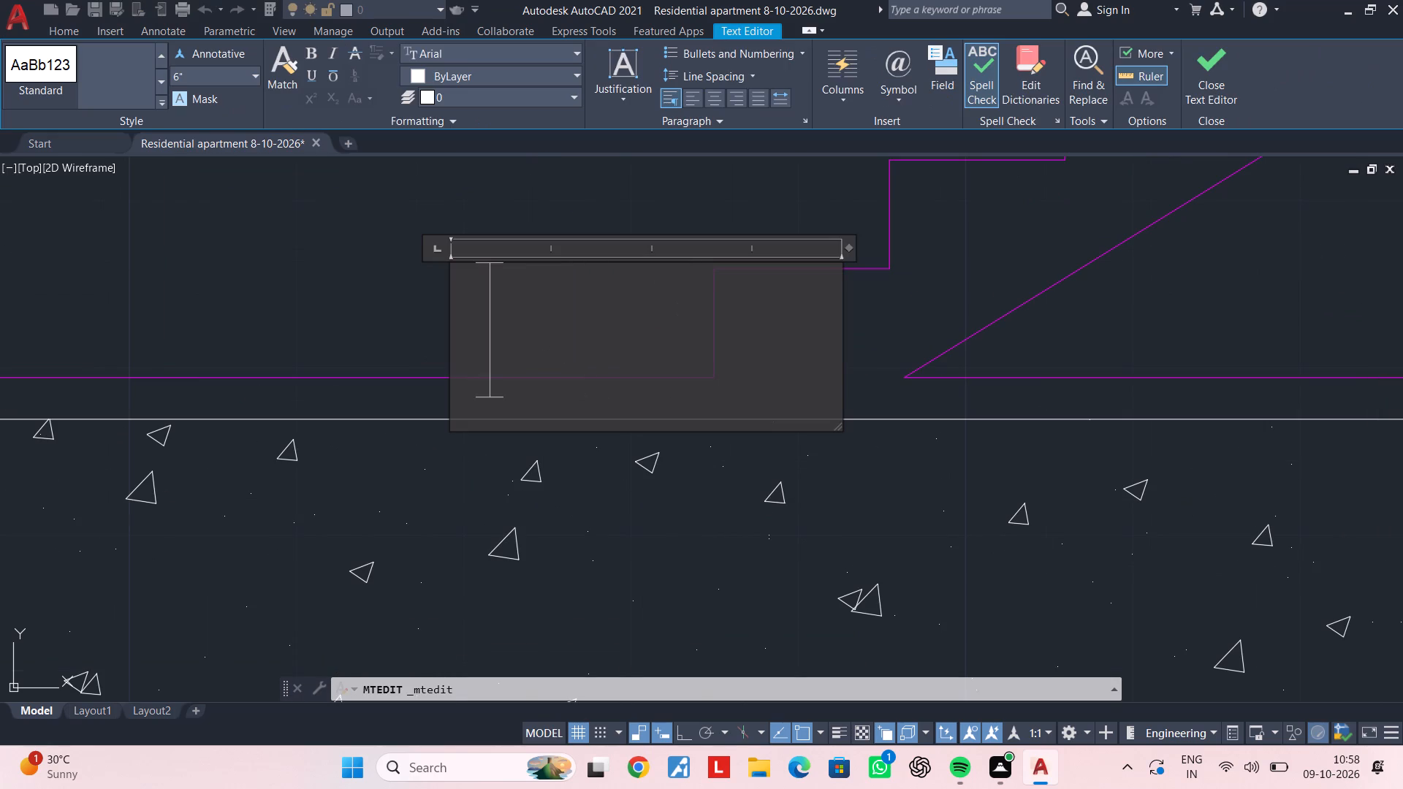
key("0")
left_click(339, 329)
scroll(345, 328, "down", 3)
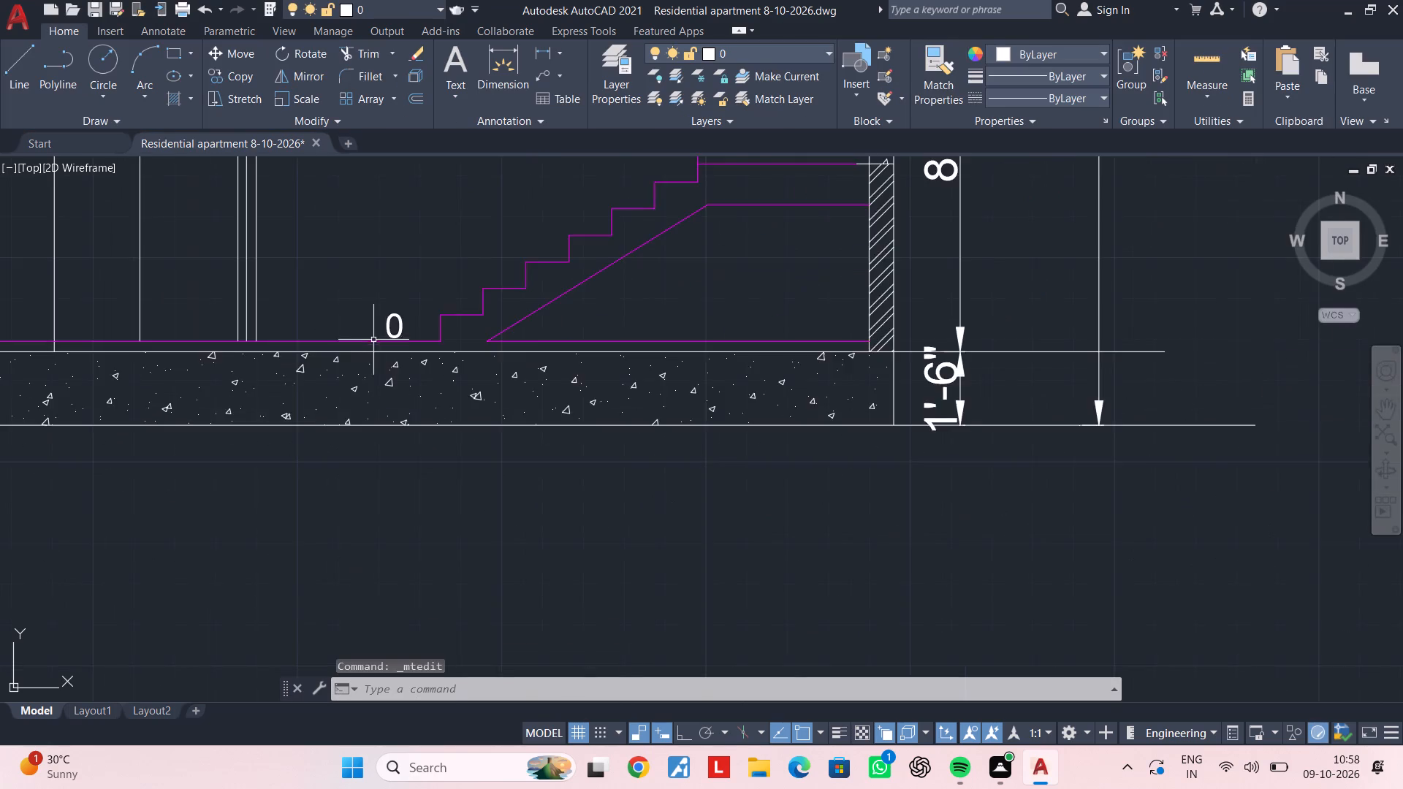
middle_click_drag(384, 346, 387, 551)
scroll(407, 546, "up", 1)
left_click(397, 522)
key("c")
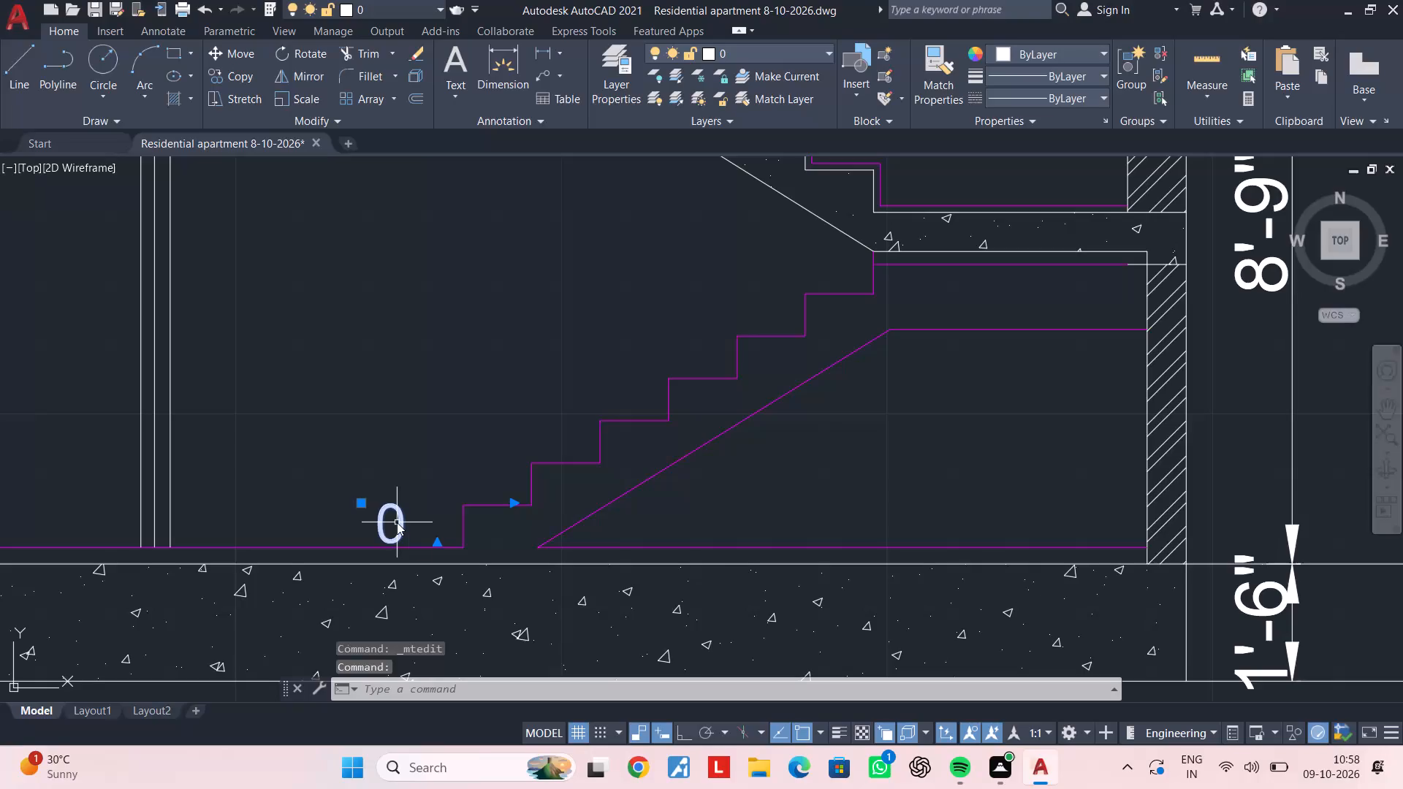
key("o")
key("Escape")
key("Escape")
Narrow the text frame of the 0 label at the foot of the section's lowest stair flight.
left_click(401, 518)
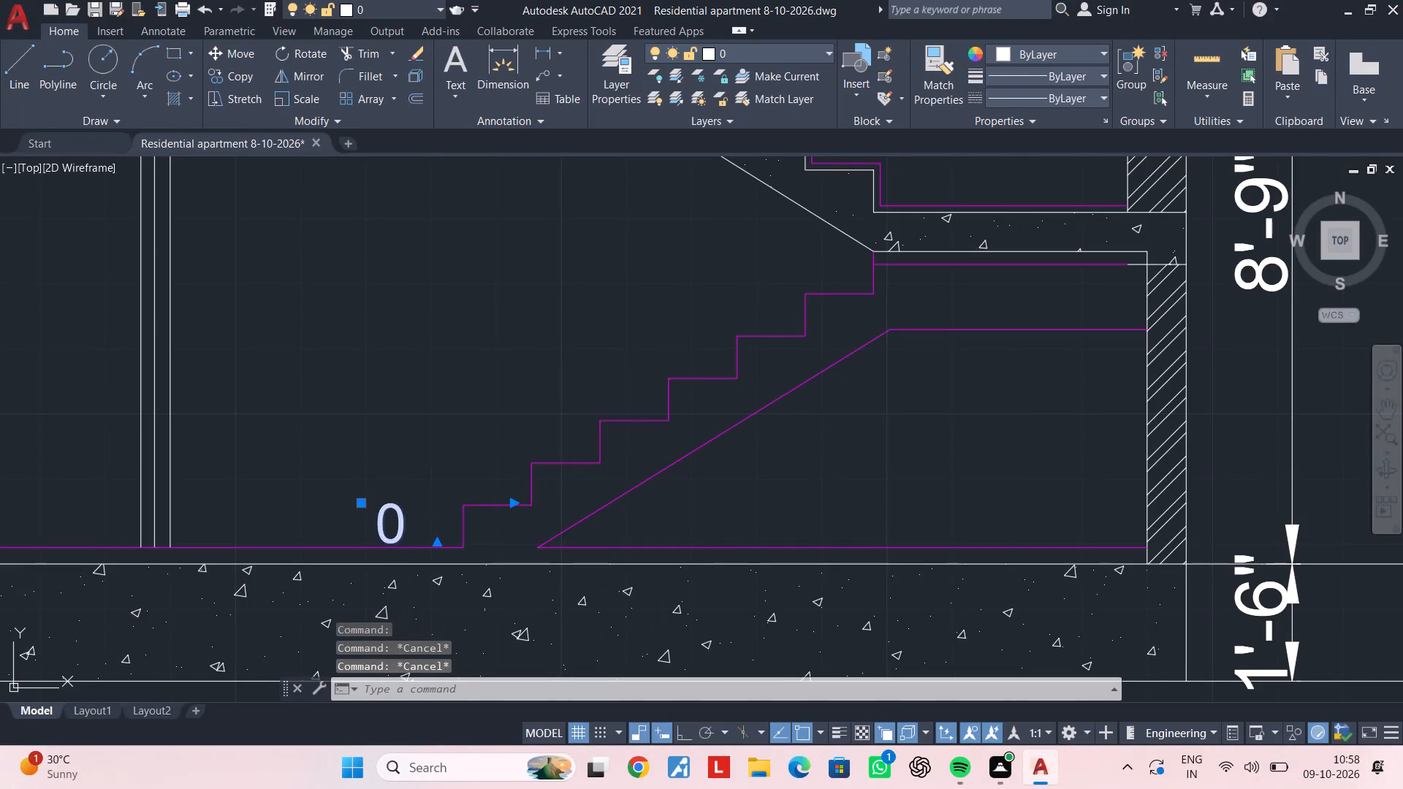
left_click(513, 502)
left_click(447, 502)
key("Escape")
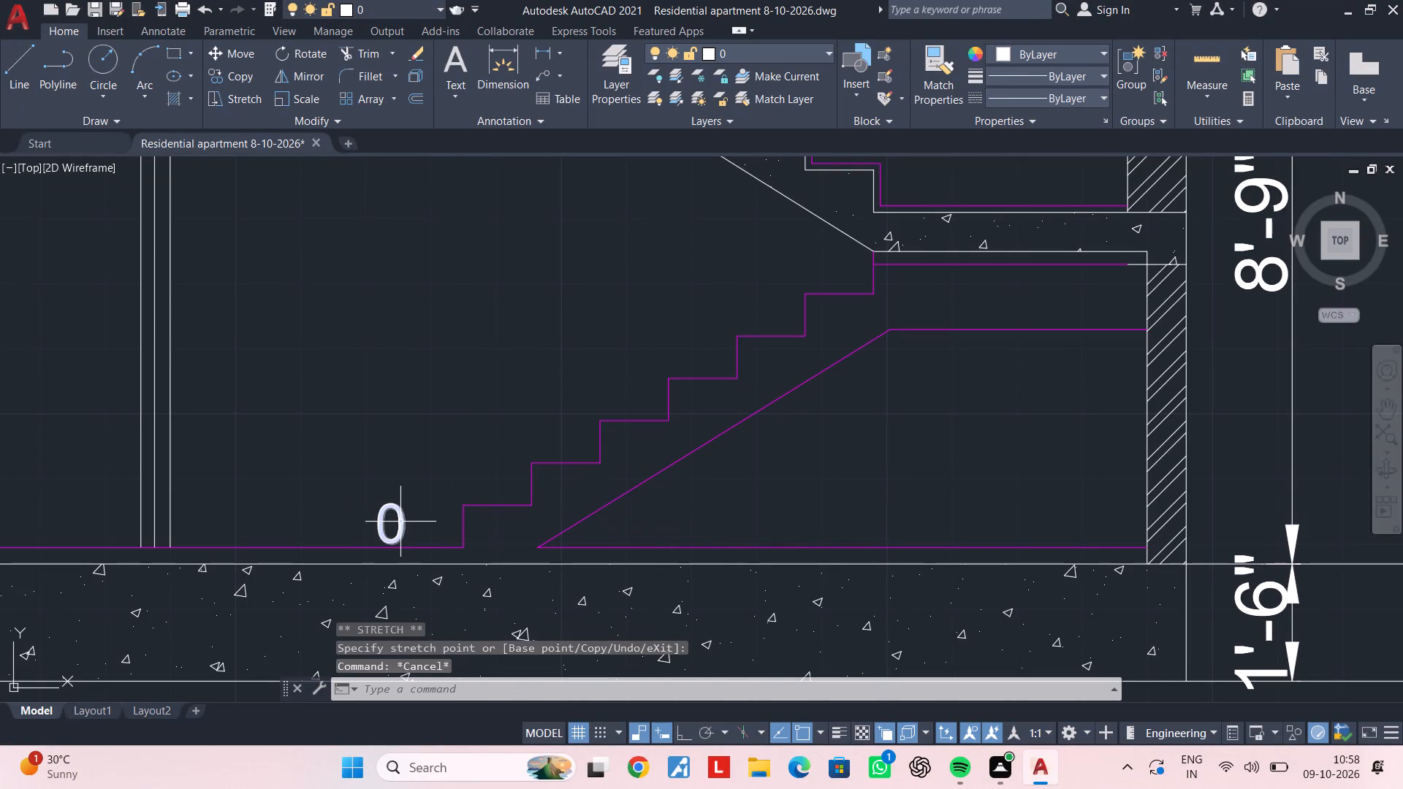
Copy the 0 label onto every second step of the lowest stair flight, placing three copies up to the landing's underside.
left_click(400, 522)
type("CO")
key("space")
left_click(394, 524)
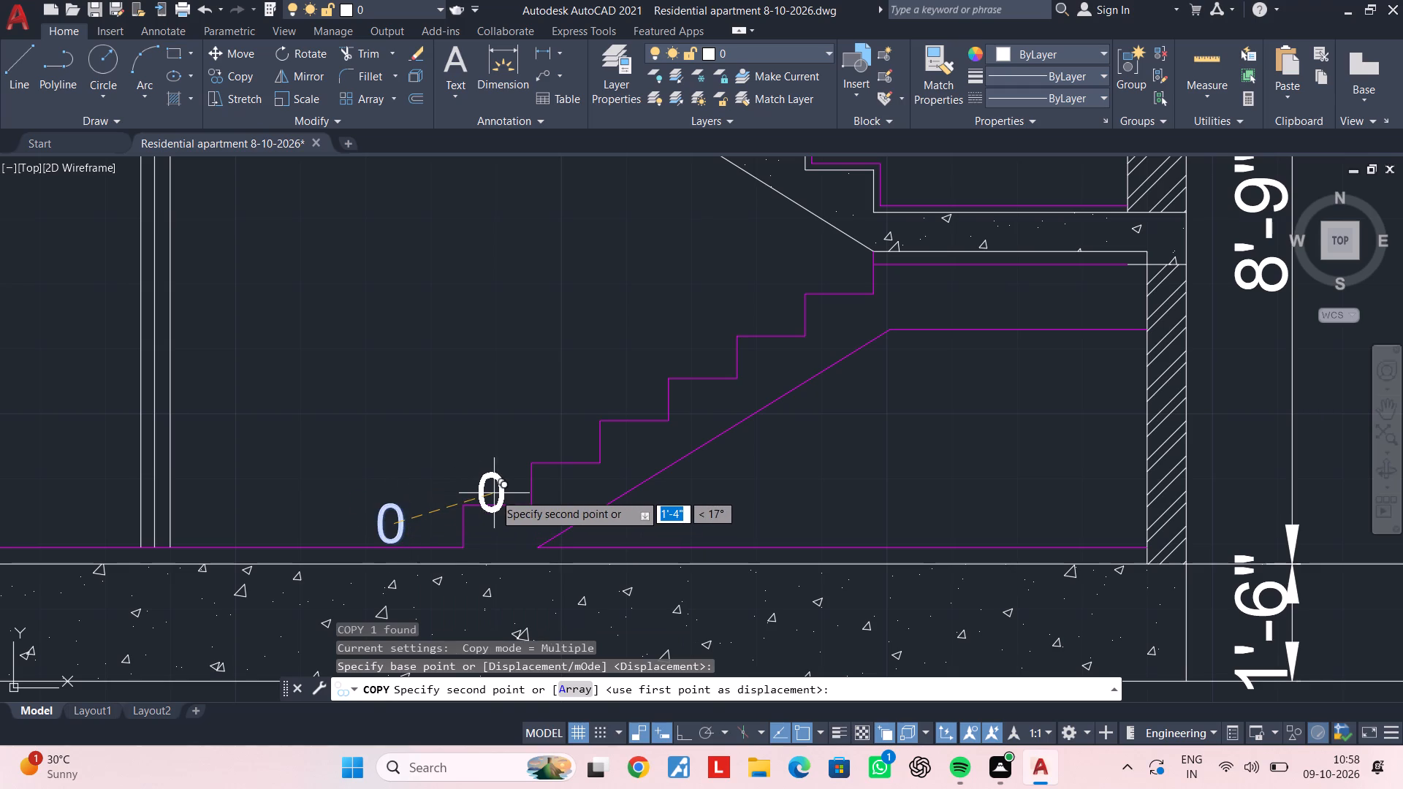
scroll(494, 493, "up", 2)
left_click(657, 354)
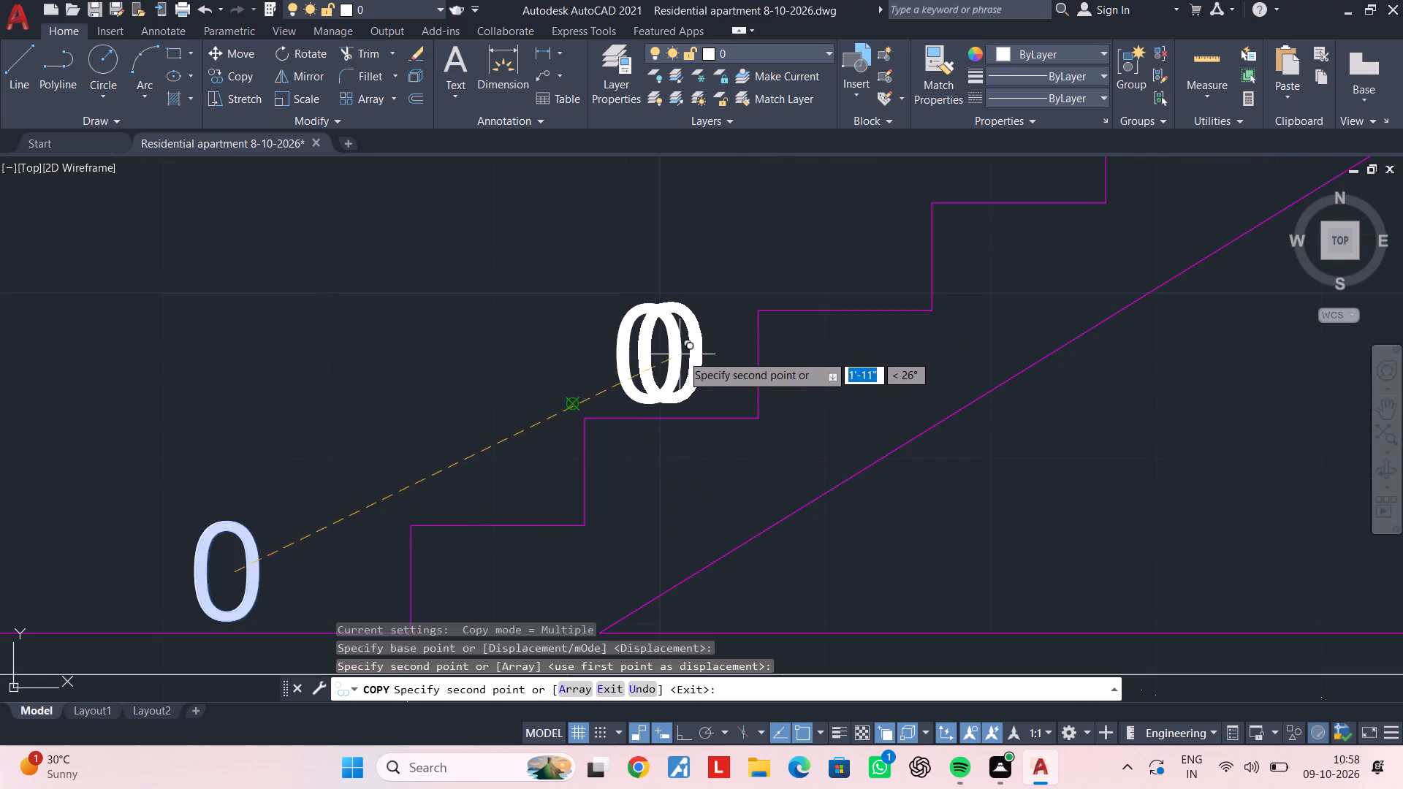
middle_click_drag(681, 357, 269, 488)
middle_click_drag(551, 360, 450, 566)
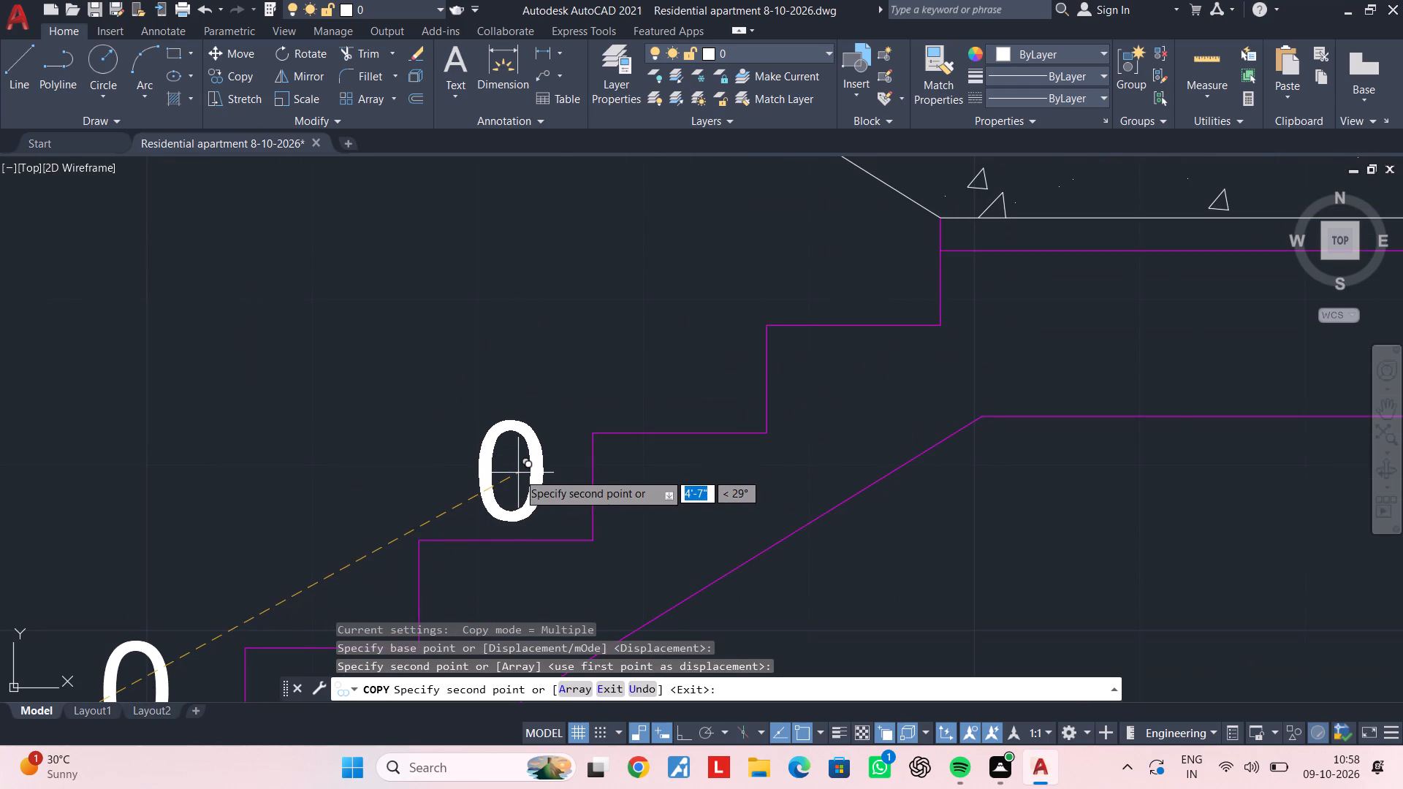
left_click(517, 476)
scroll(576, 467, "down", 2)
middle_click_drag(550, 486, 430, 569)
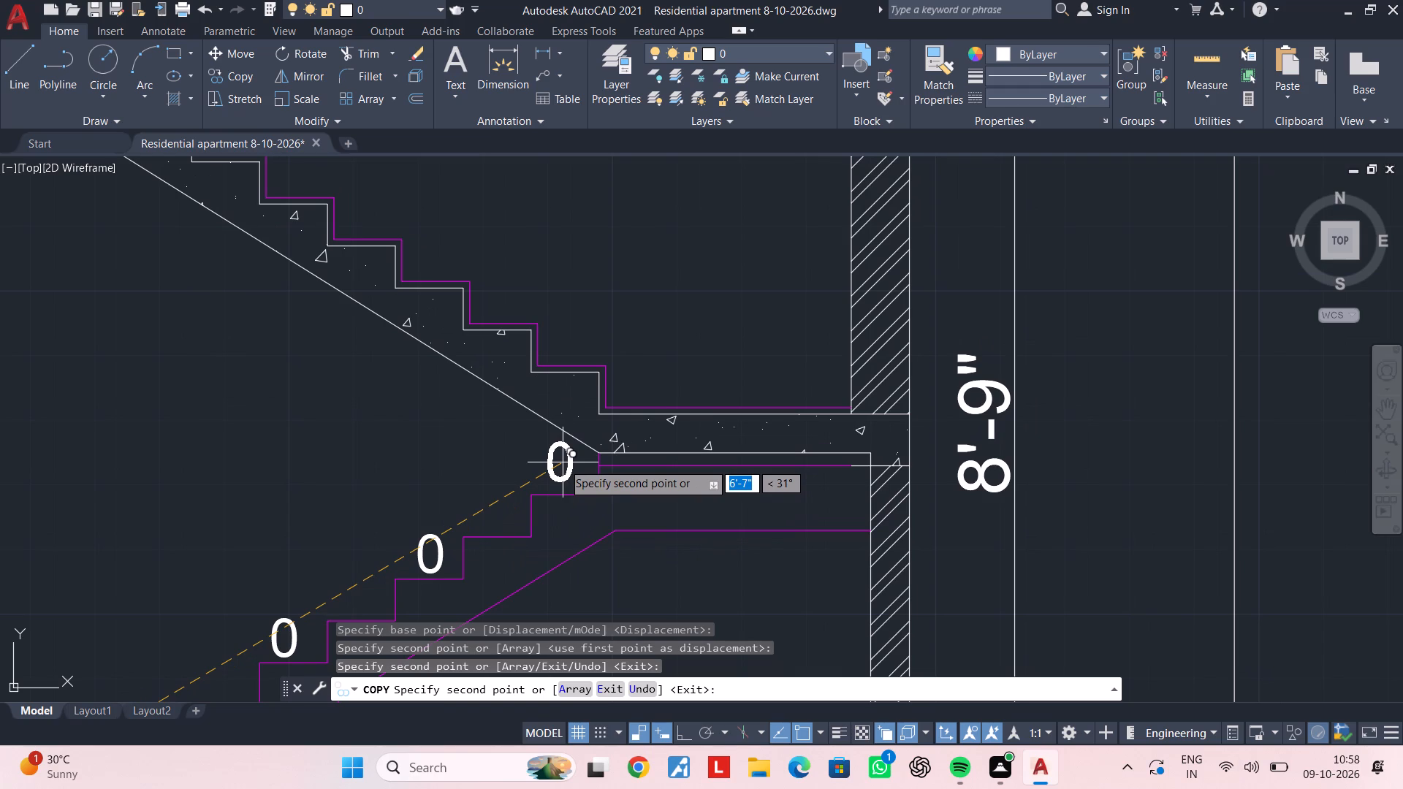
left_click(568, 464)
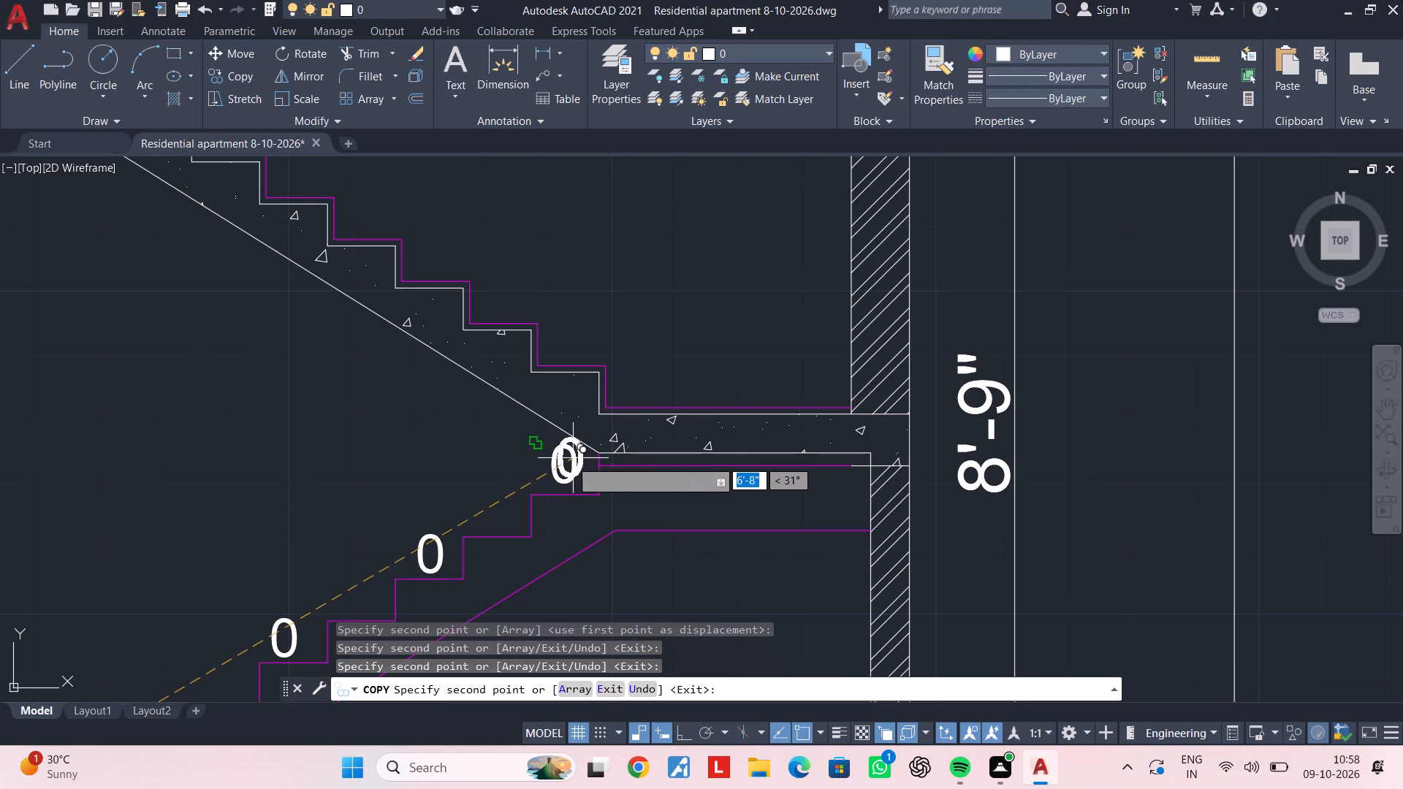
Place four more copies of the 0 label on the landing and on alternate steps of the second flight.
middle_click_drag(645, 465, 586, 534)
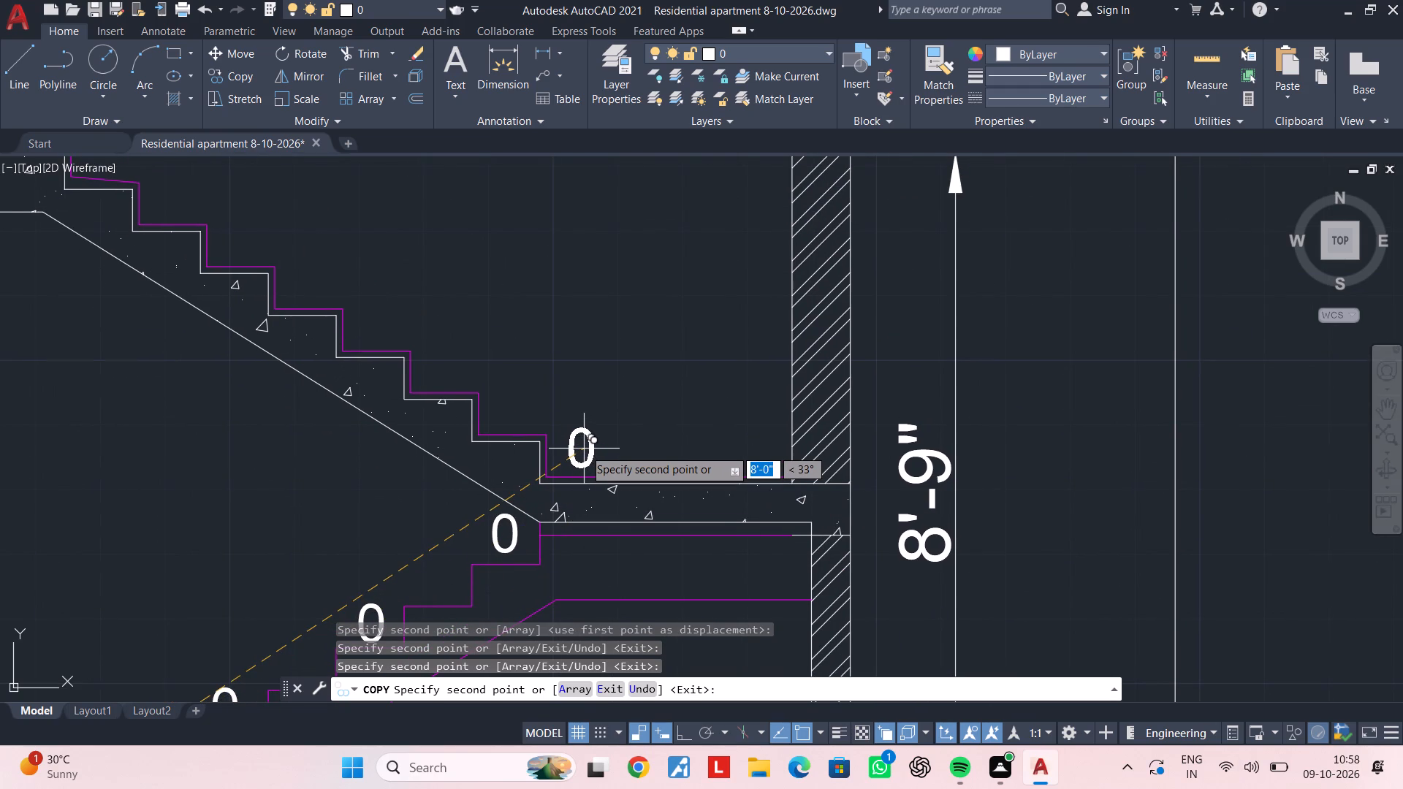
left_click(584, 449)
middle_click_drag(545, 443, 593, 566)
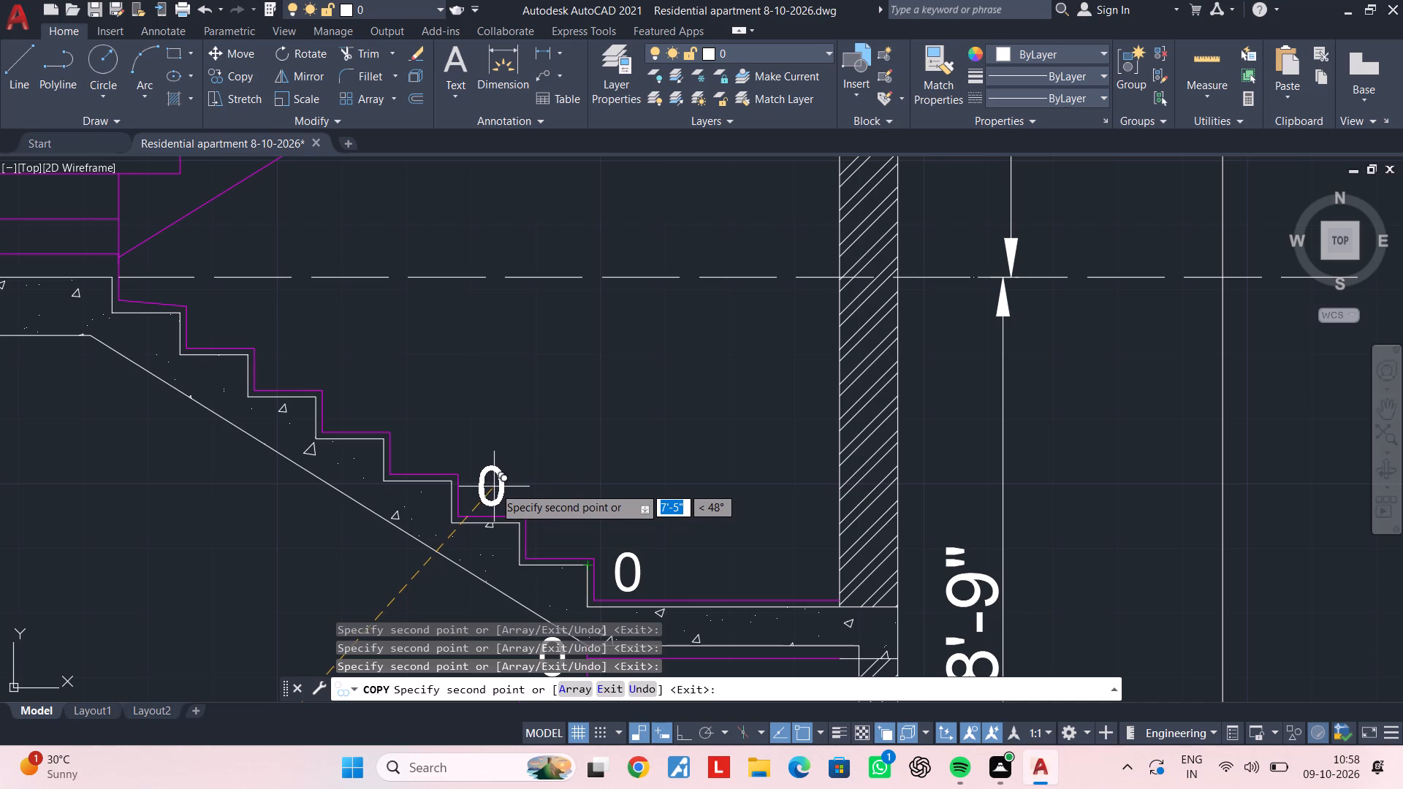
left_click(494, 487)
middle_click_drag(376, 428, 446, 556)
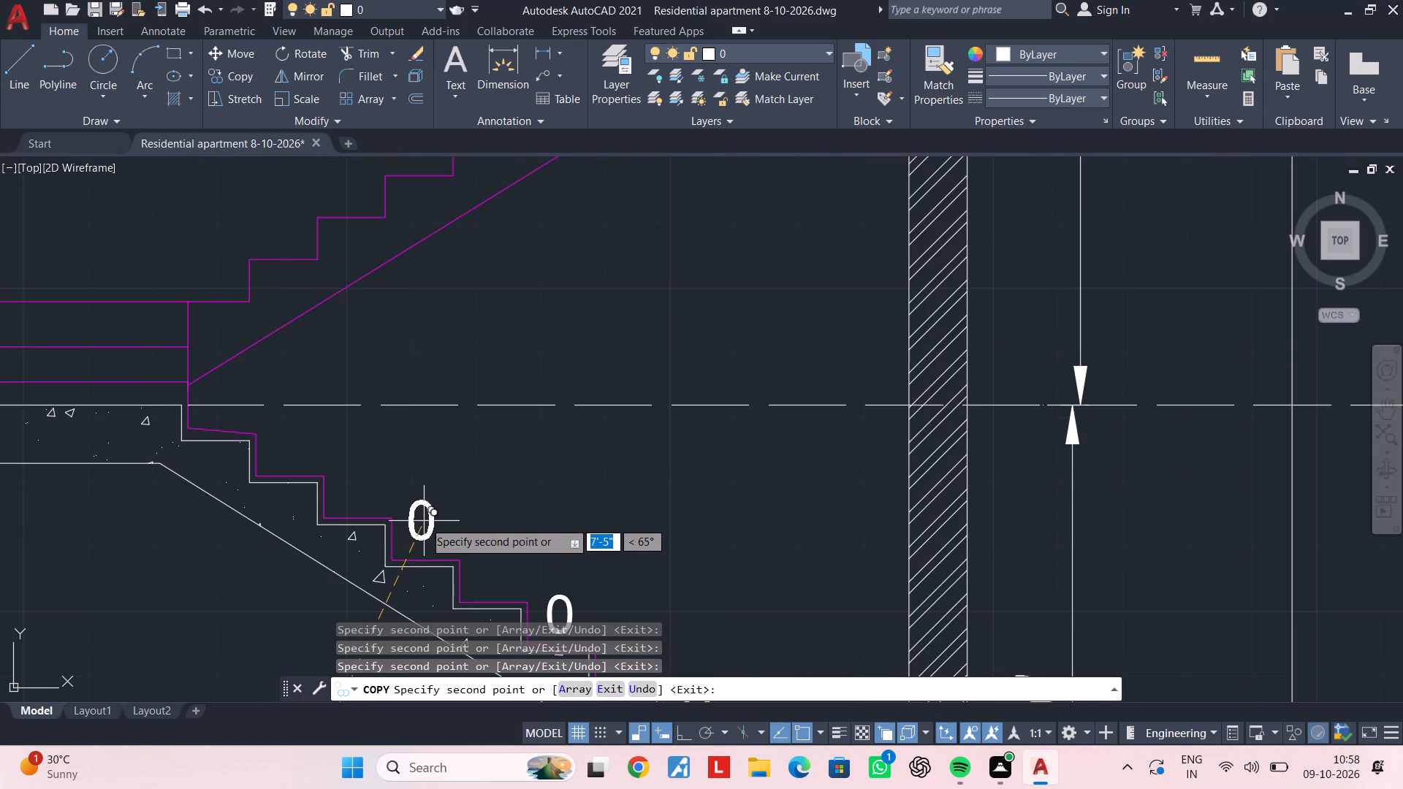
left_click(424, 523)
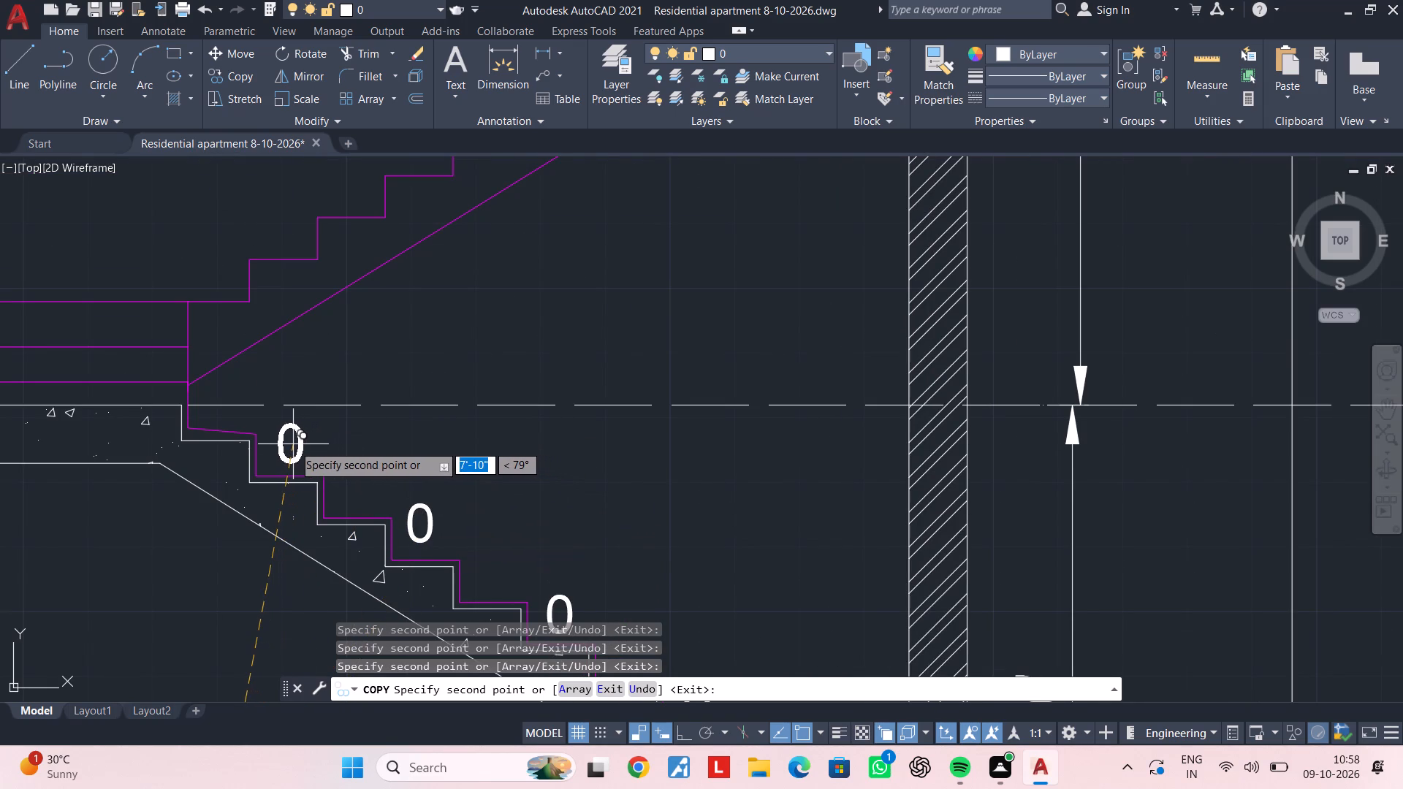
left_click(292, 444)
key("Escape")
key("Escape")
Change the first copied 0 label above the foot of the lowest flight to read 2.
scroll(577, 481, "down", 1)
middle_click_drag(574, 480, 507, 374)
key("Escape")
middle_click_drag(493, 445, 496, 341)
key("Escape")
middle_click_drag(450, 471, 463, 451)
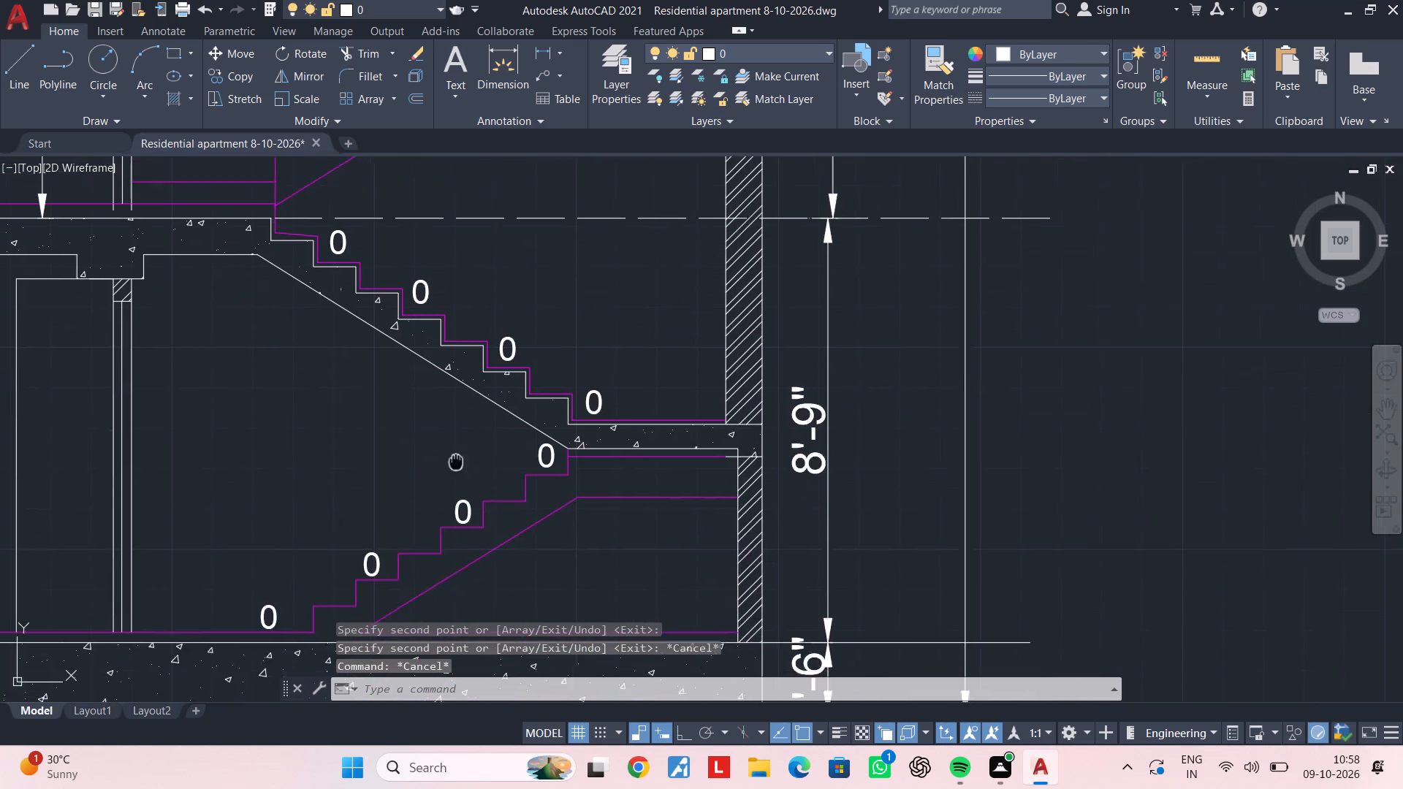
middle_click_drag(463, 451, 507, 408)
scroll(453, 512, "up", 1)
double_click(417, 510)
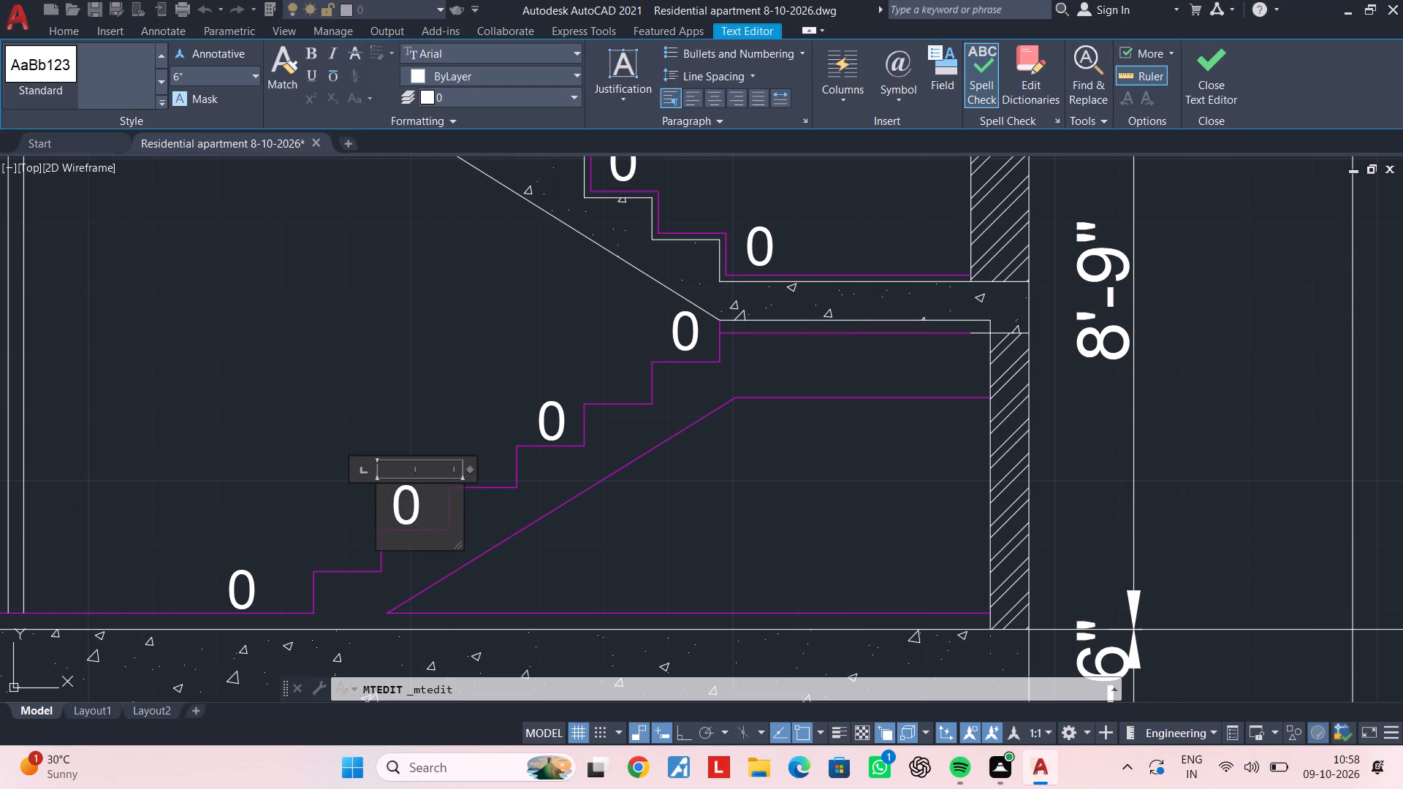
key("BackSpace")
key("2")
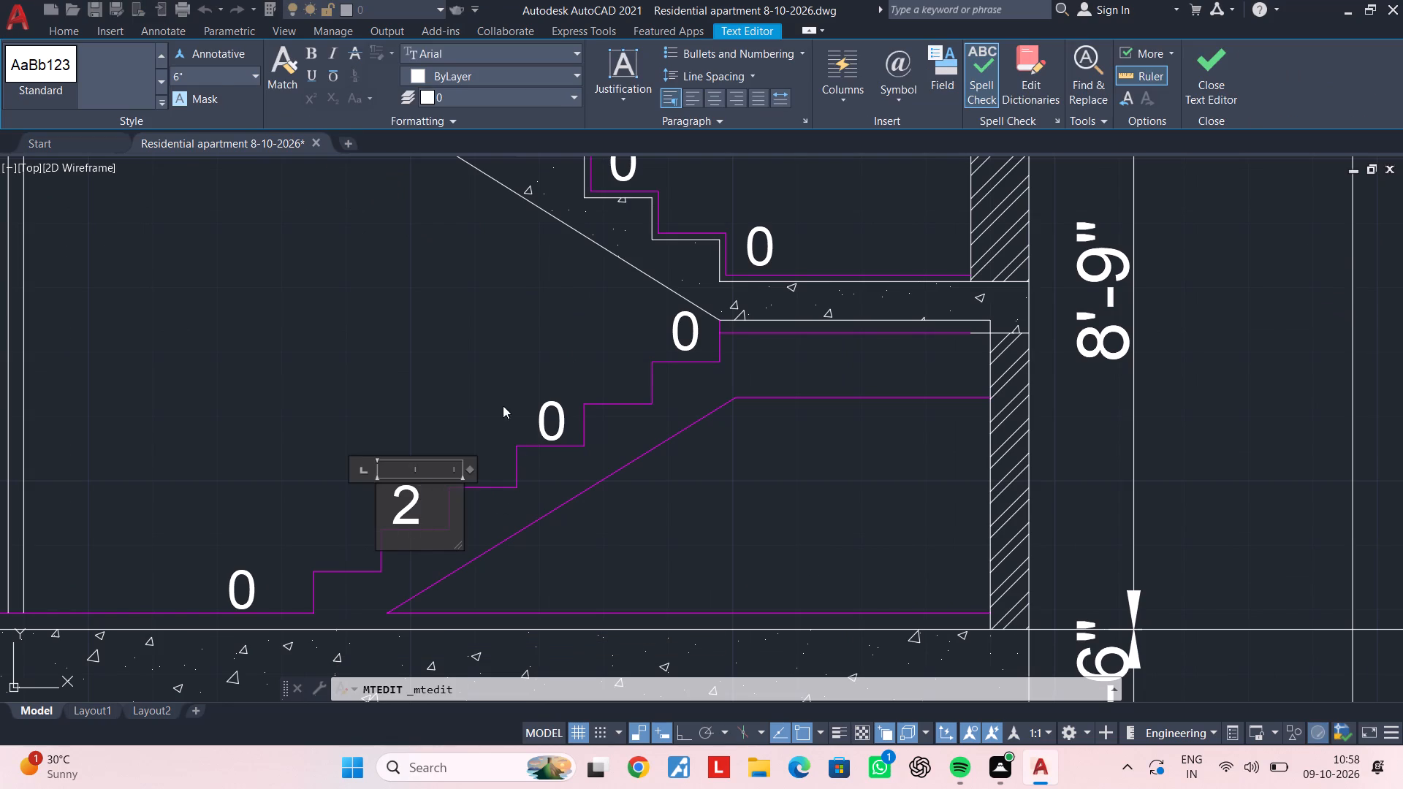
left_click(503, 405)
Change the next two labels up the lowest flight to read 4 and 6.
double_click(544, 425)
left_click(577, 422)
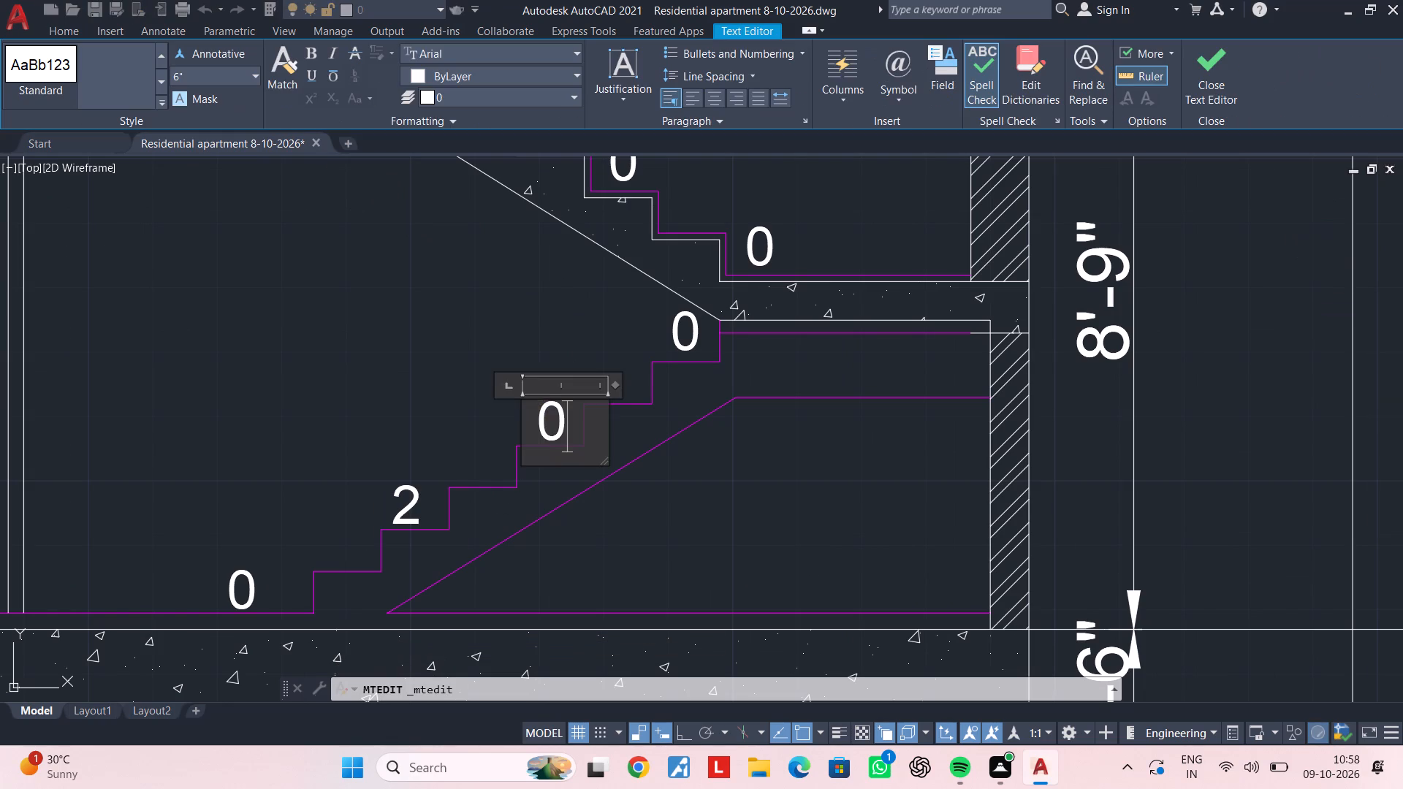
key("BackSpace")
key("4")
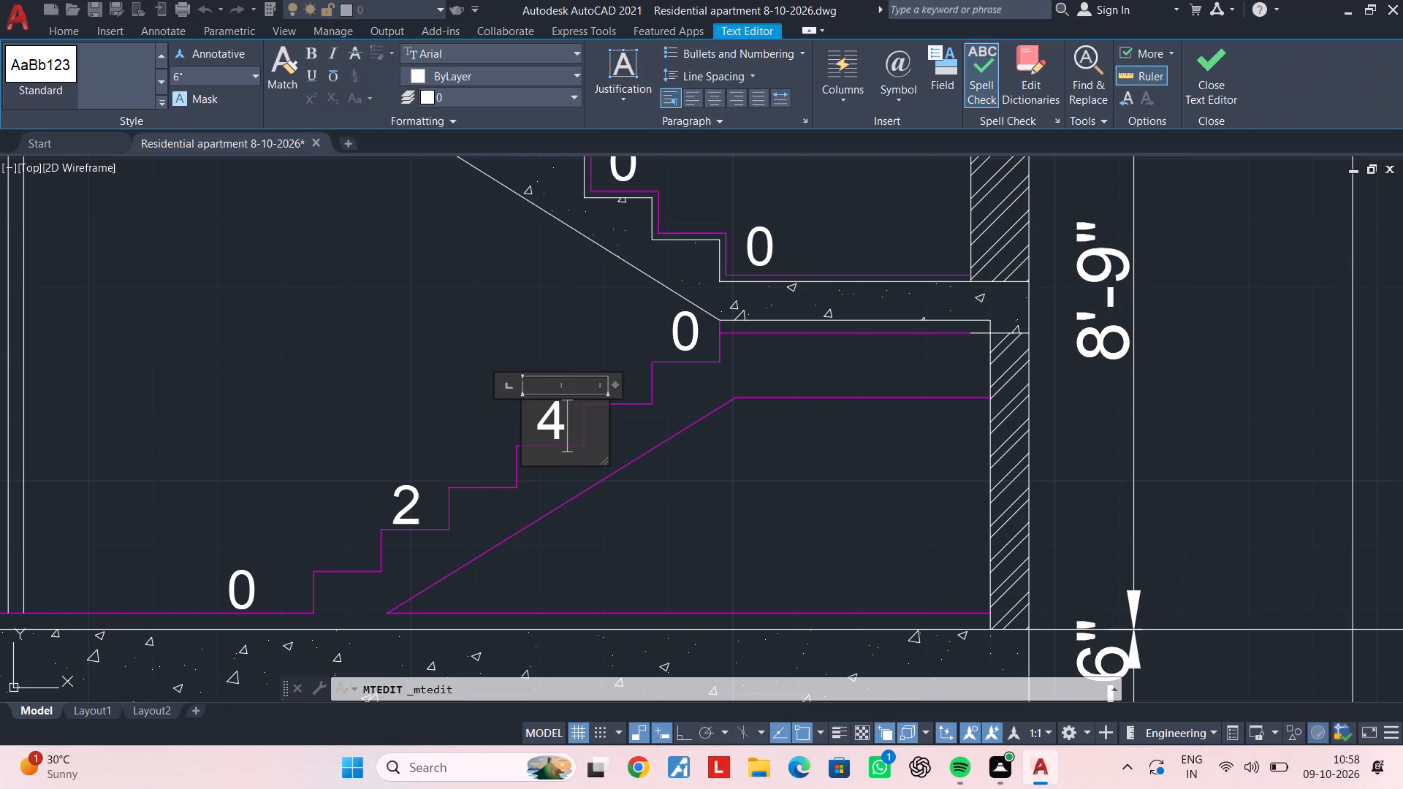
left_click(468, 349)
middle_click_drag(547, 347, 404, 498)
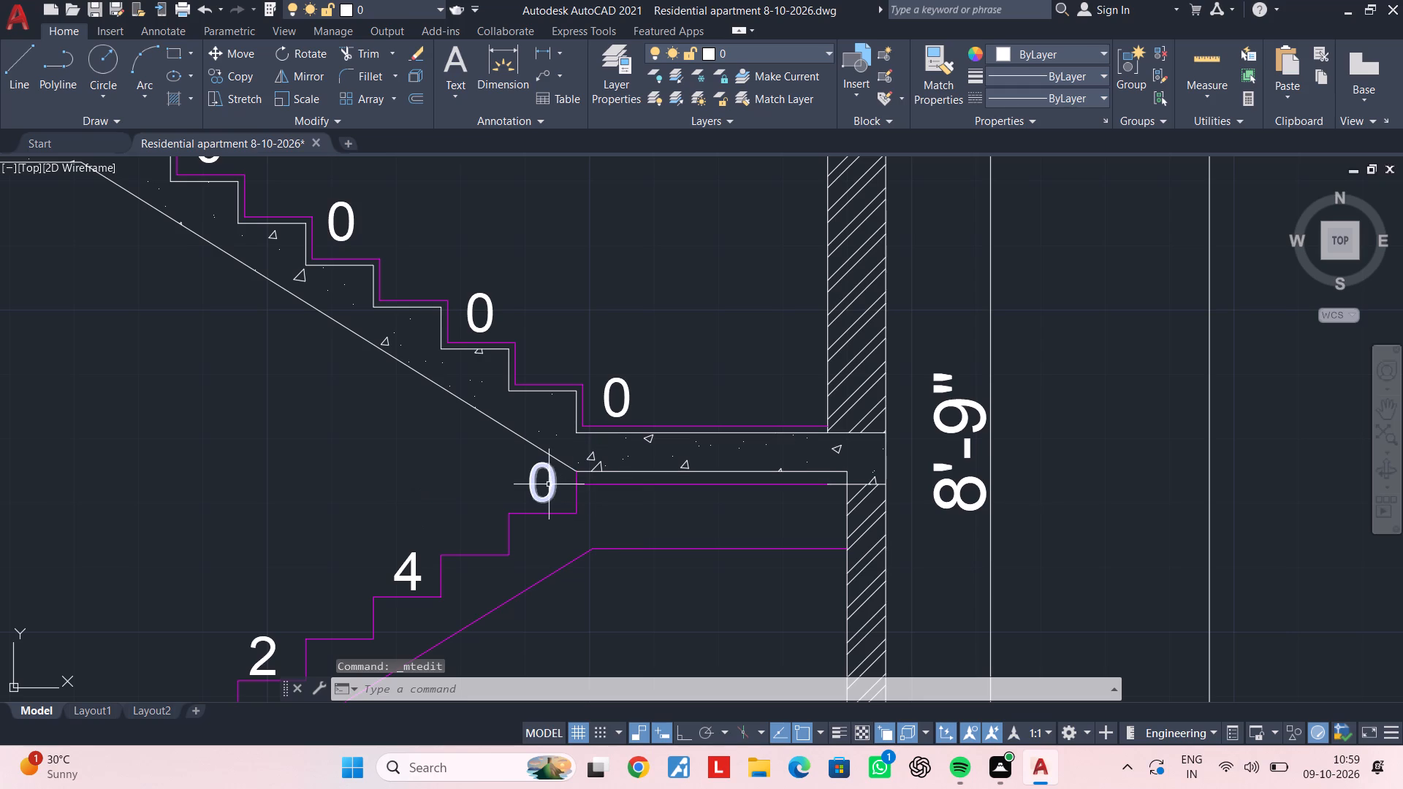
double_click(554, 484)
key("BackSpace")
key("6")
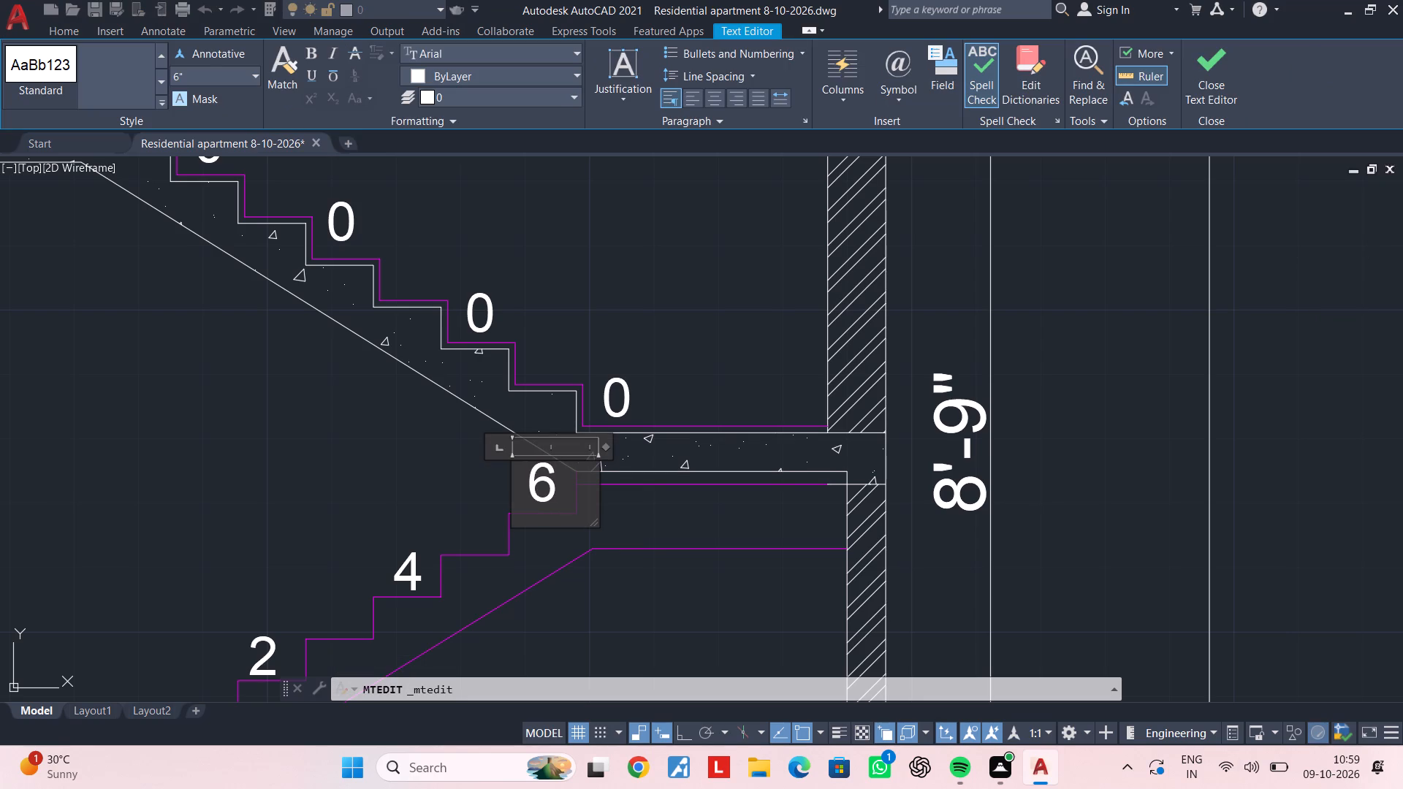
left_click(408, 484)
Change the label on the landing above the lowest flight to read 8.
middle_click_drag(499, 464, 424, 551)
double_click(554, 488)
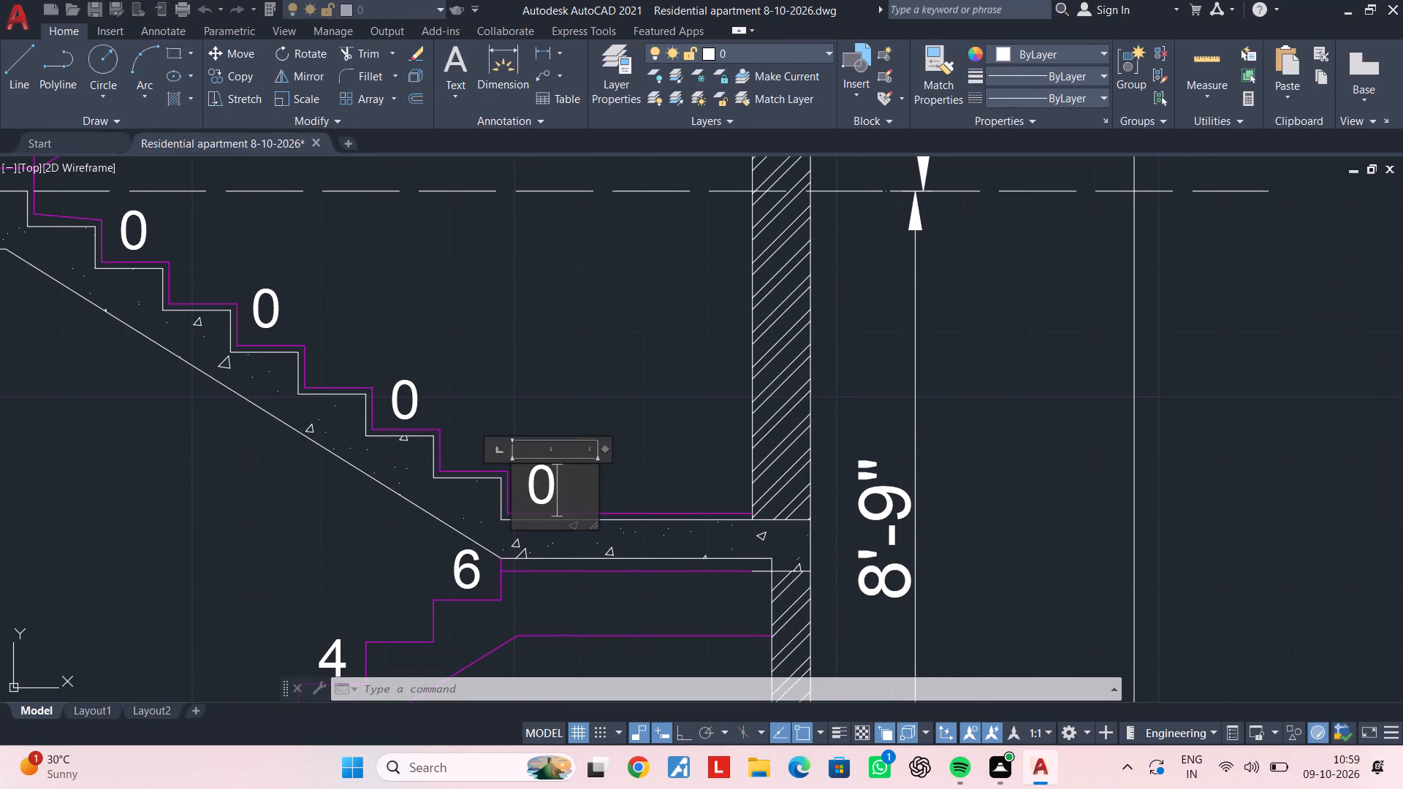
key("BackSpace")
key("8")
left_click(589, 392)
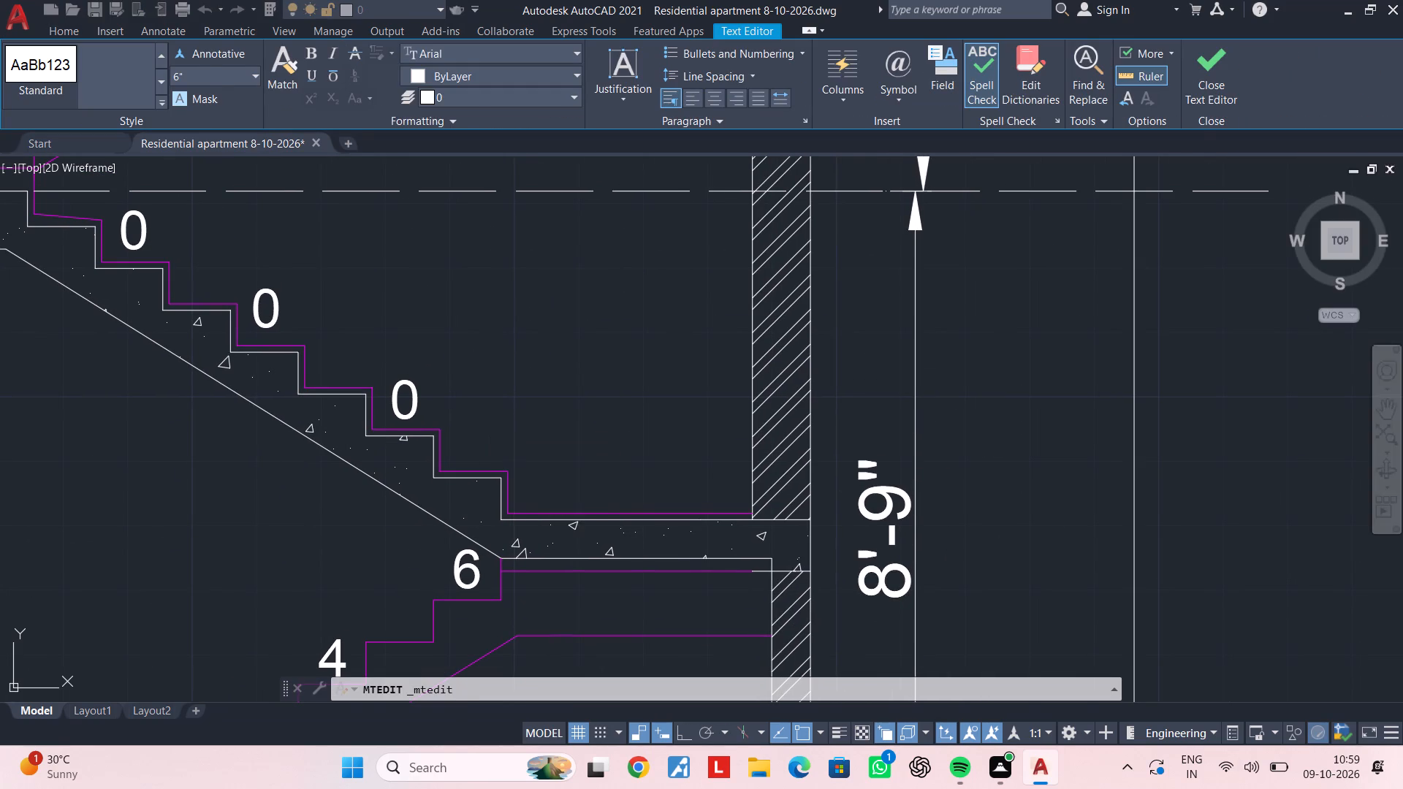
Change the label on the landing above the lowest flight to read 9.
middle_click_drag(541, 407, 609, 486)
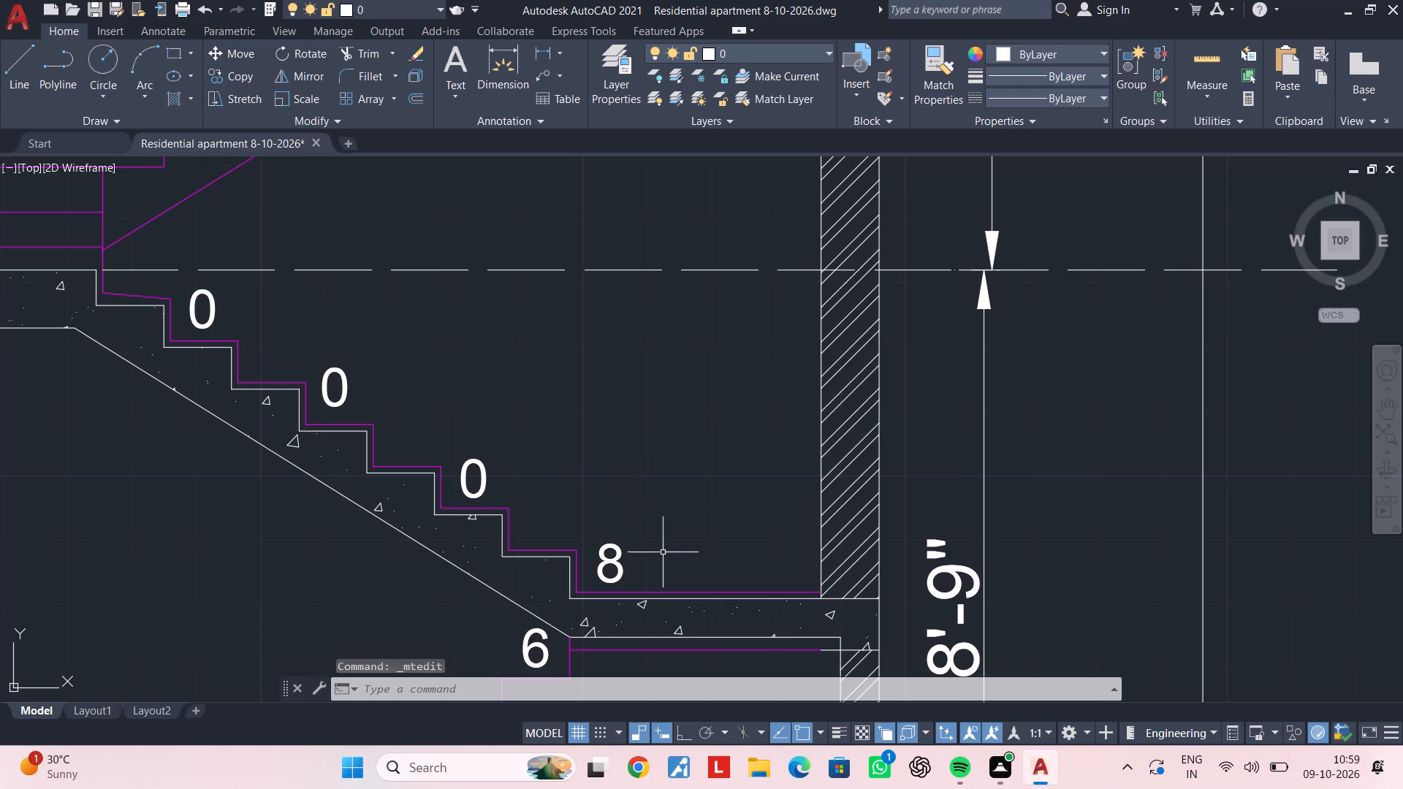
double_click(621, 576)
key("BackSpace")
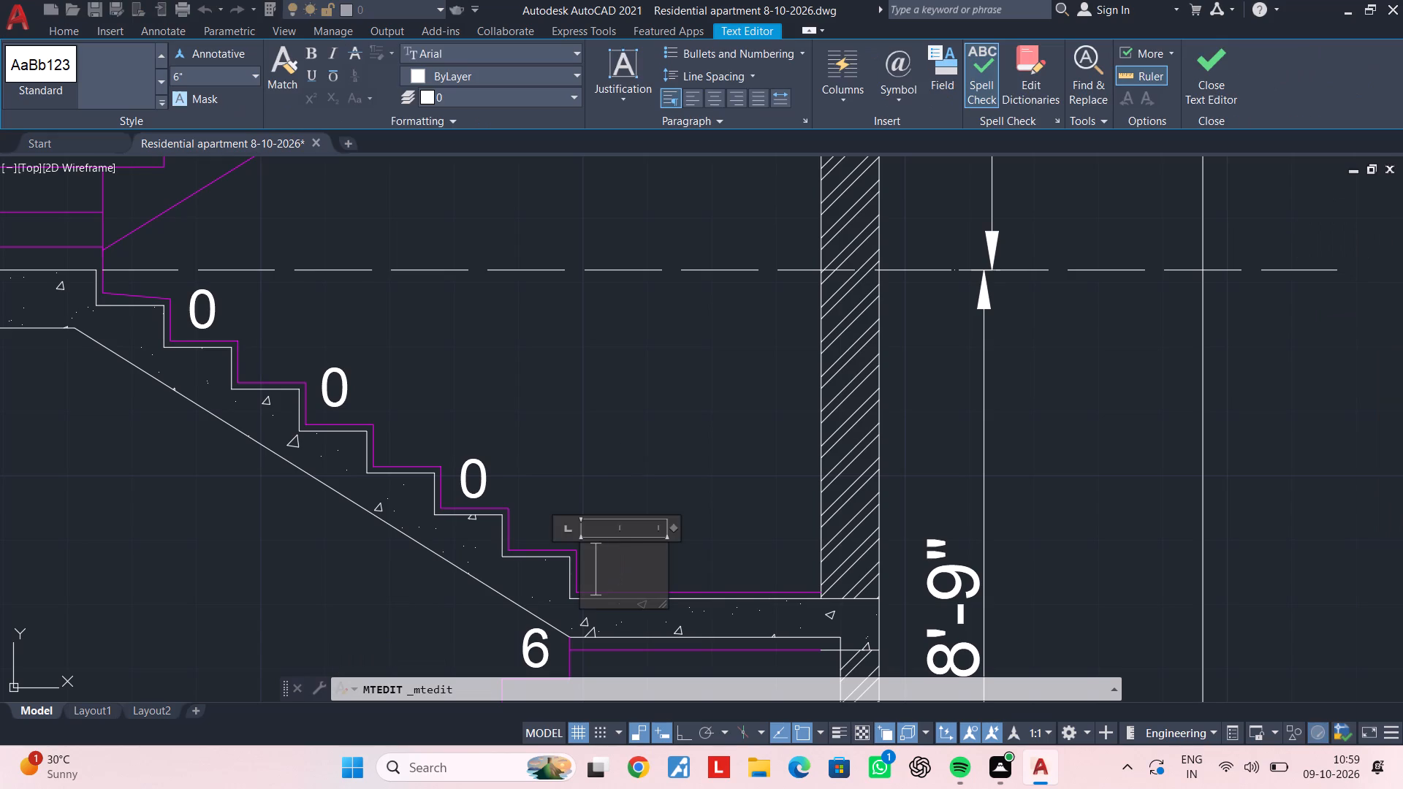
key("9")
left_click(646, 441)
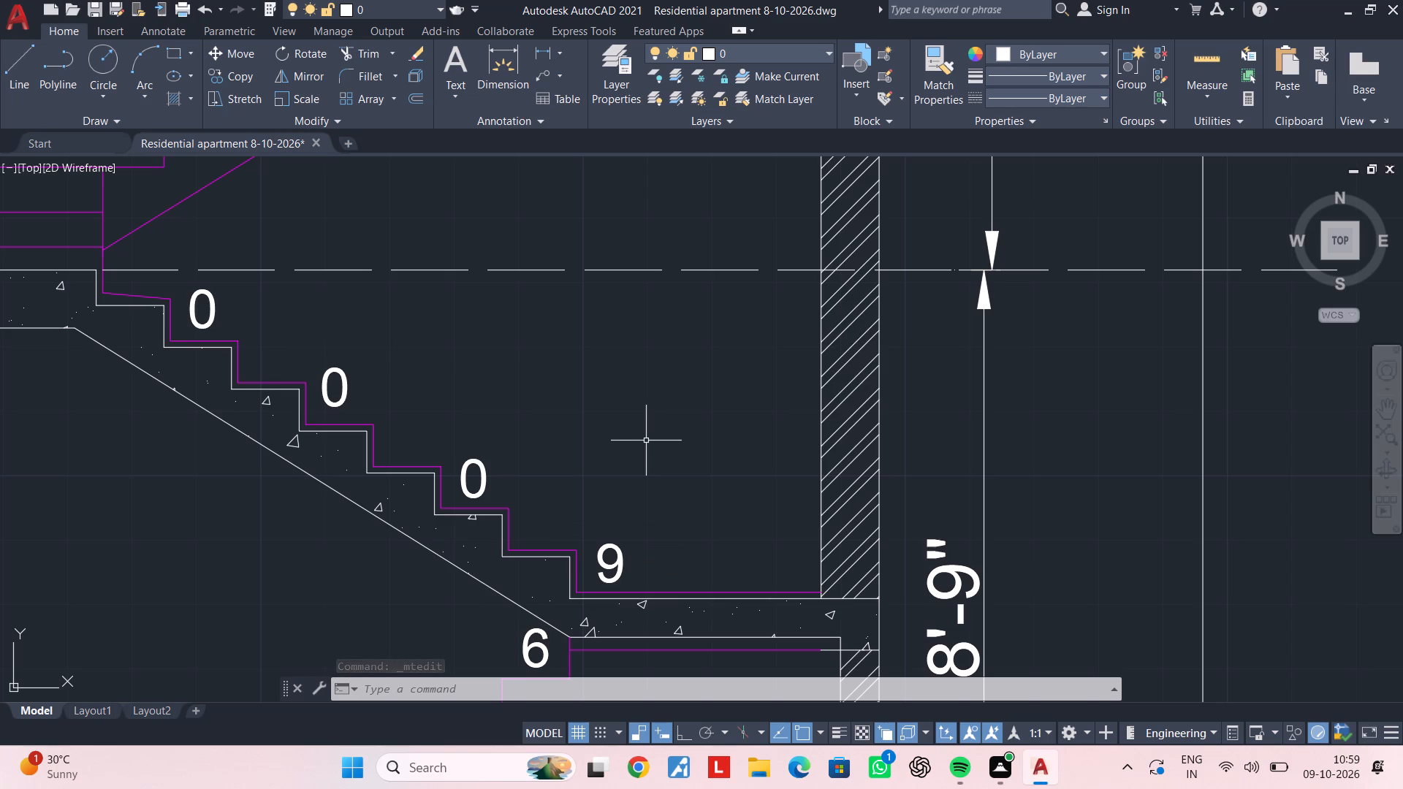
Change the next two labels going up the second flight from the landing to read 11 and 13.
middle_click_drag(629, 441, 653, 509)
double_click(510, 538)
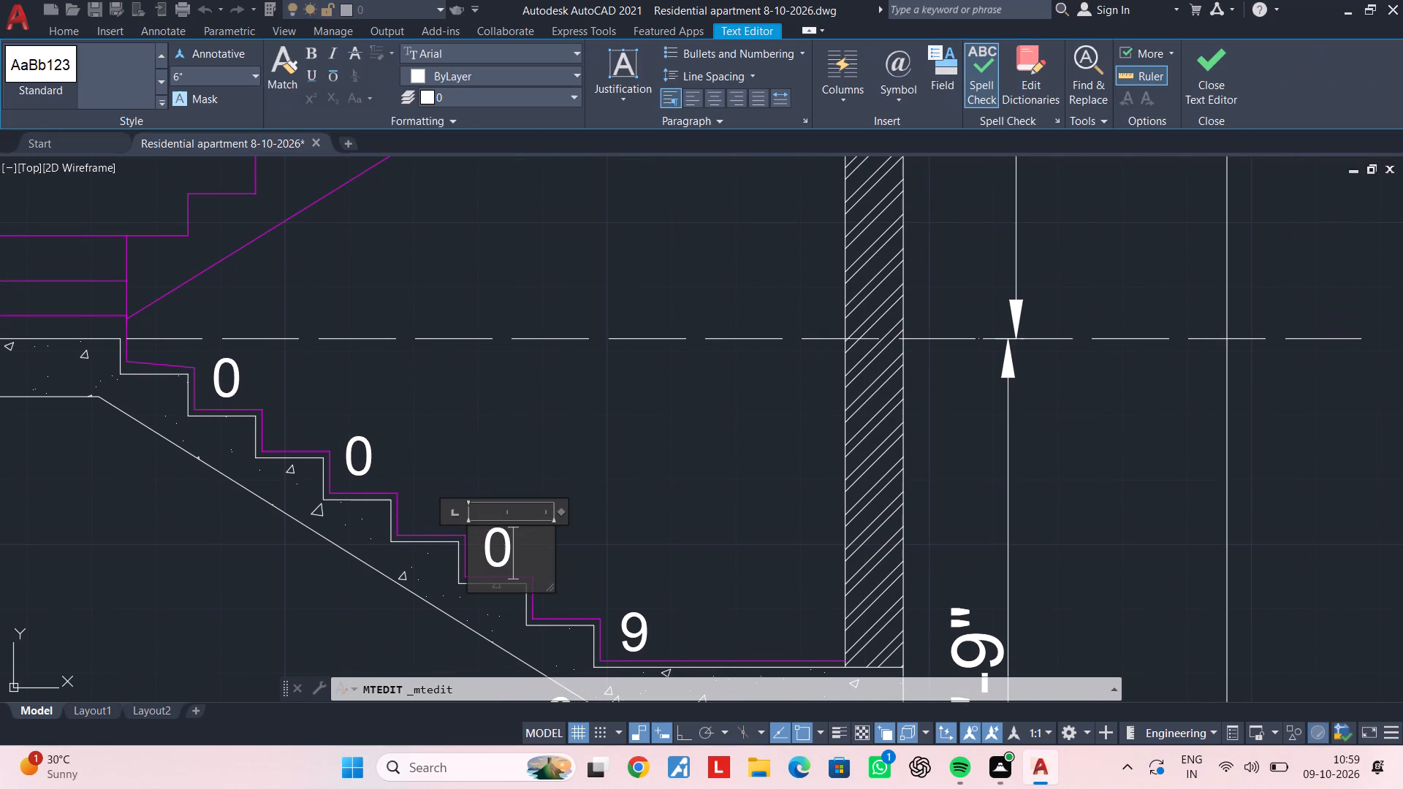
key("BackSpace")
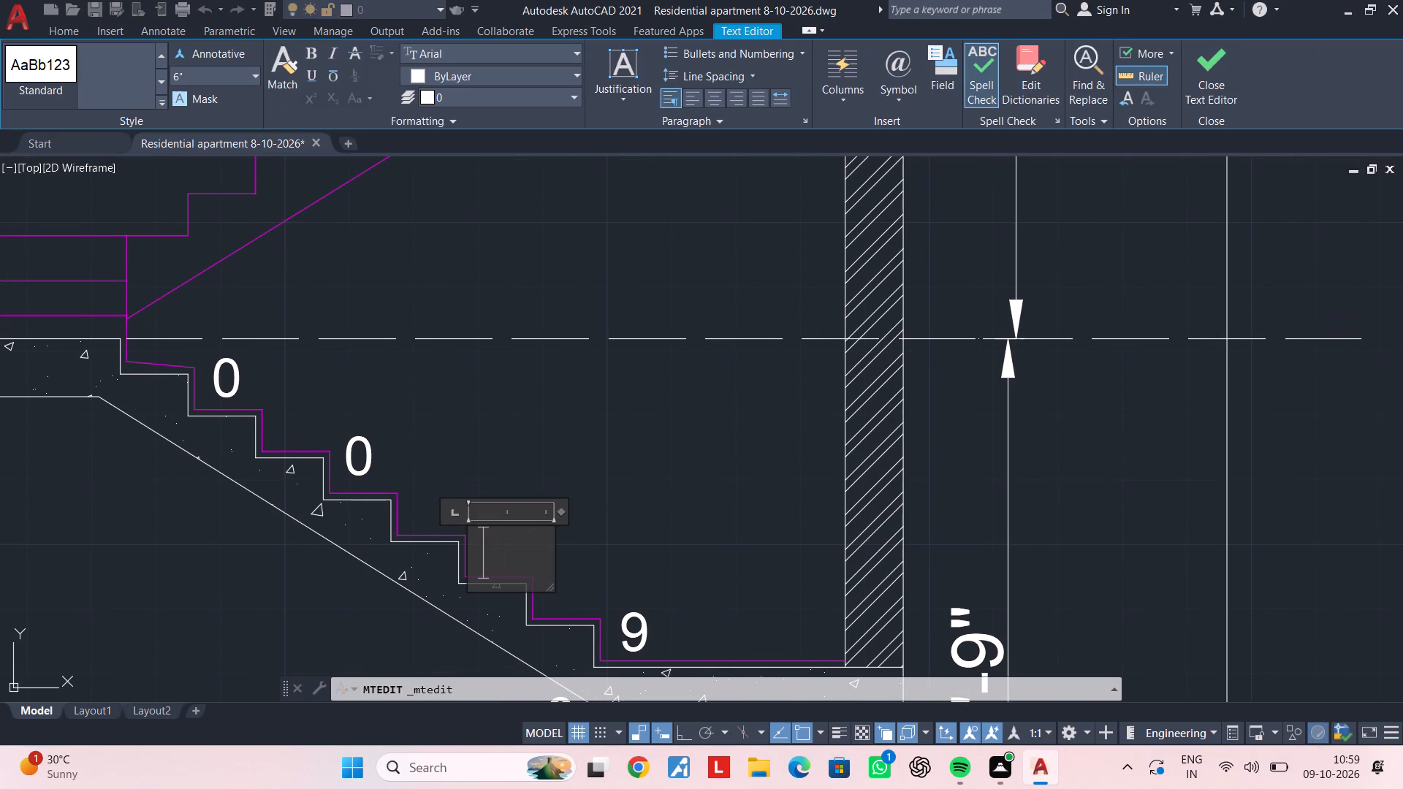
type("11")
left_click(495, 413)
middle_click_drag(484, 444, 666, 542)
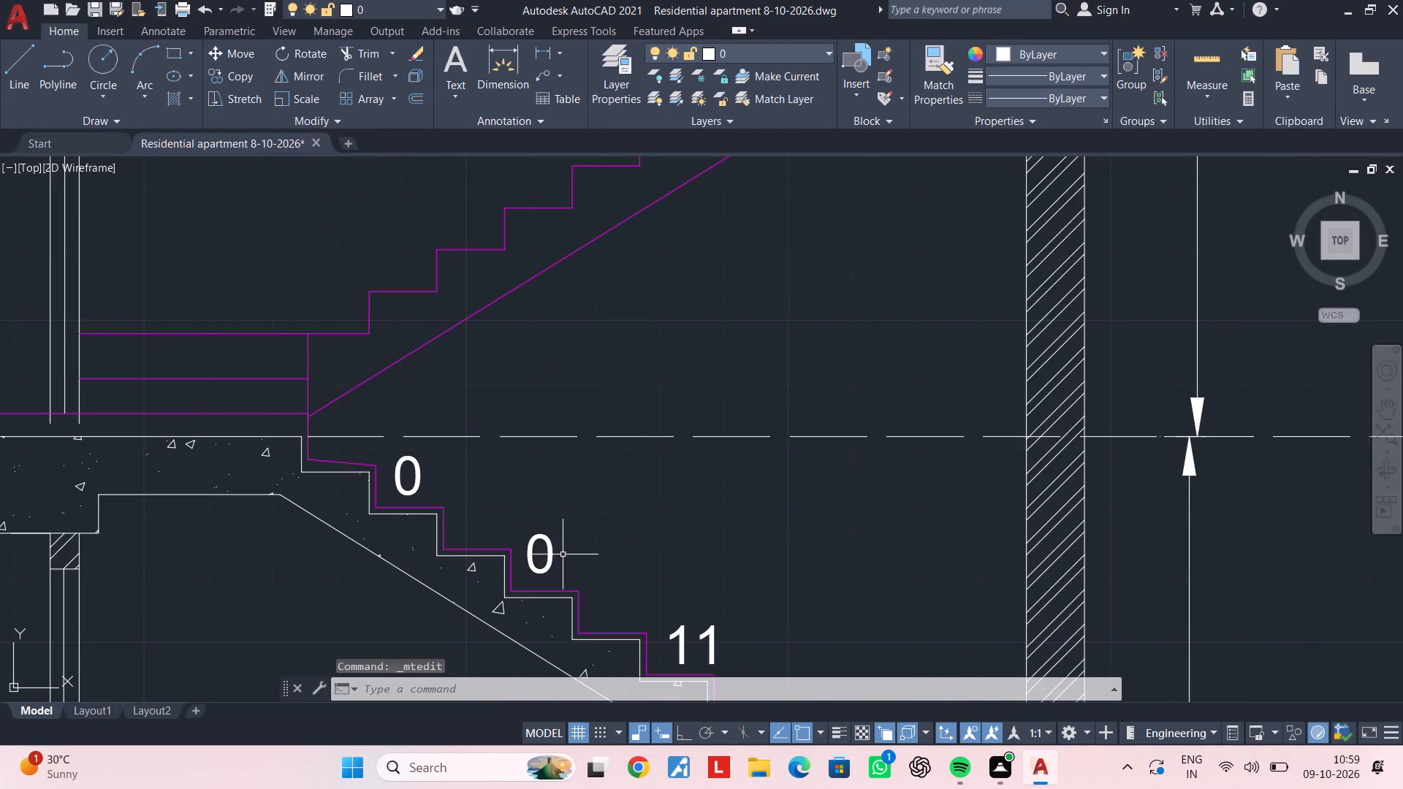
double_click(552, 554)
key("BackSpace")
type("13")
left_click(599, 493)
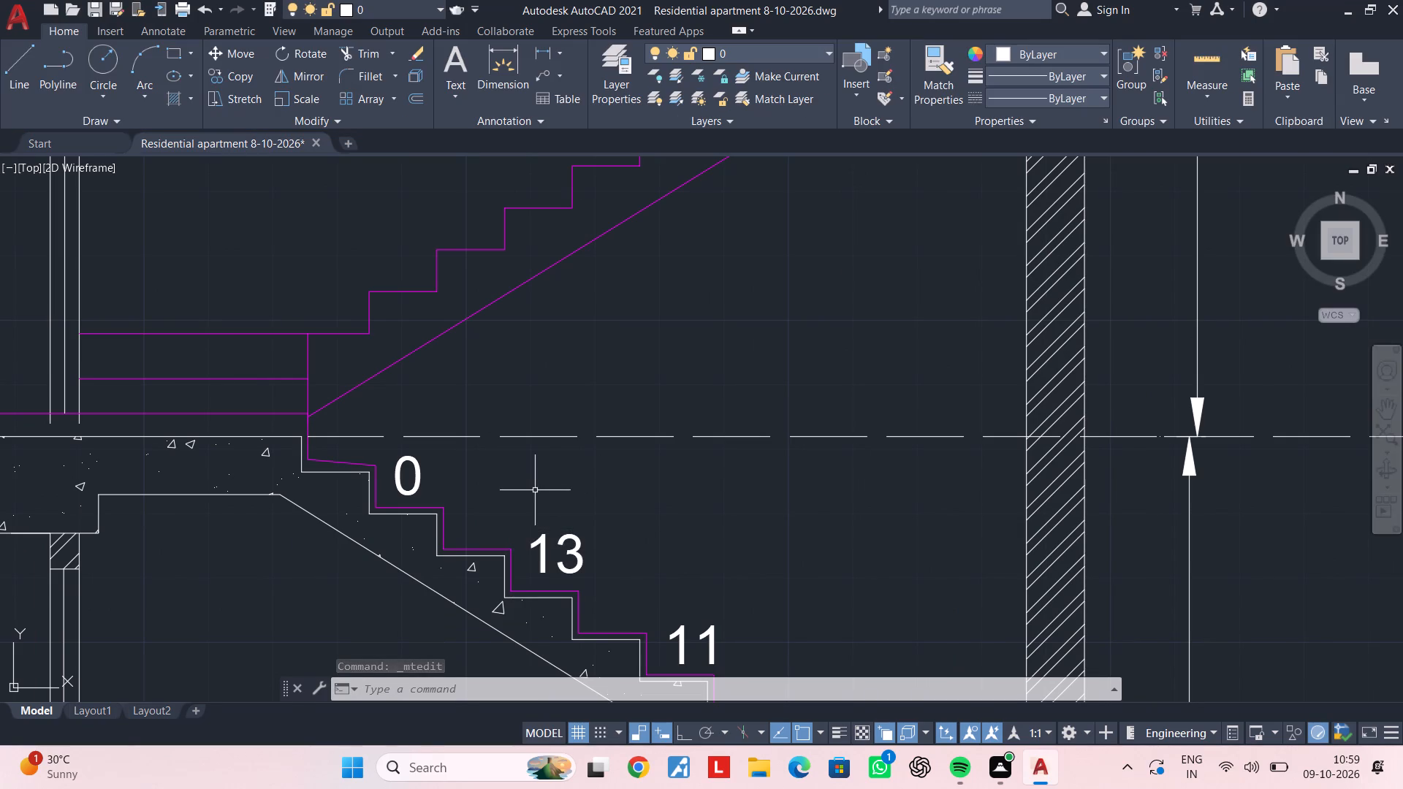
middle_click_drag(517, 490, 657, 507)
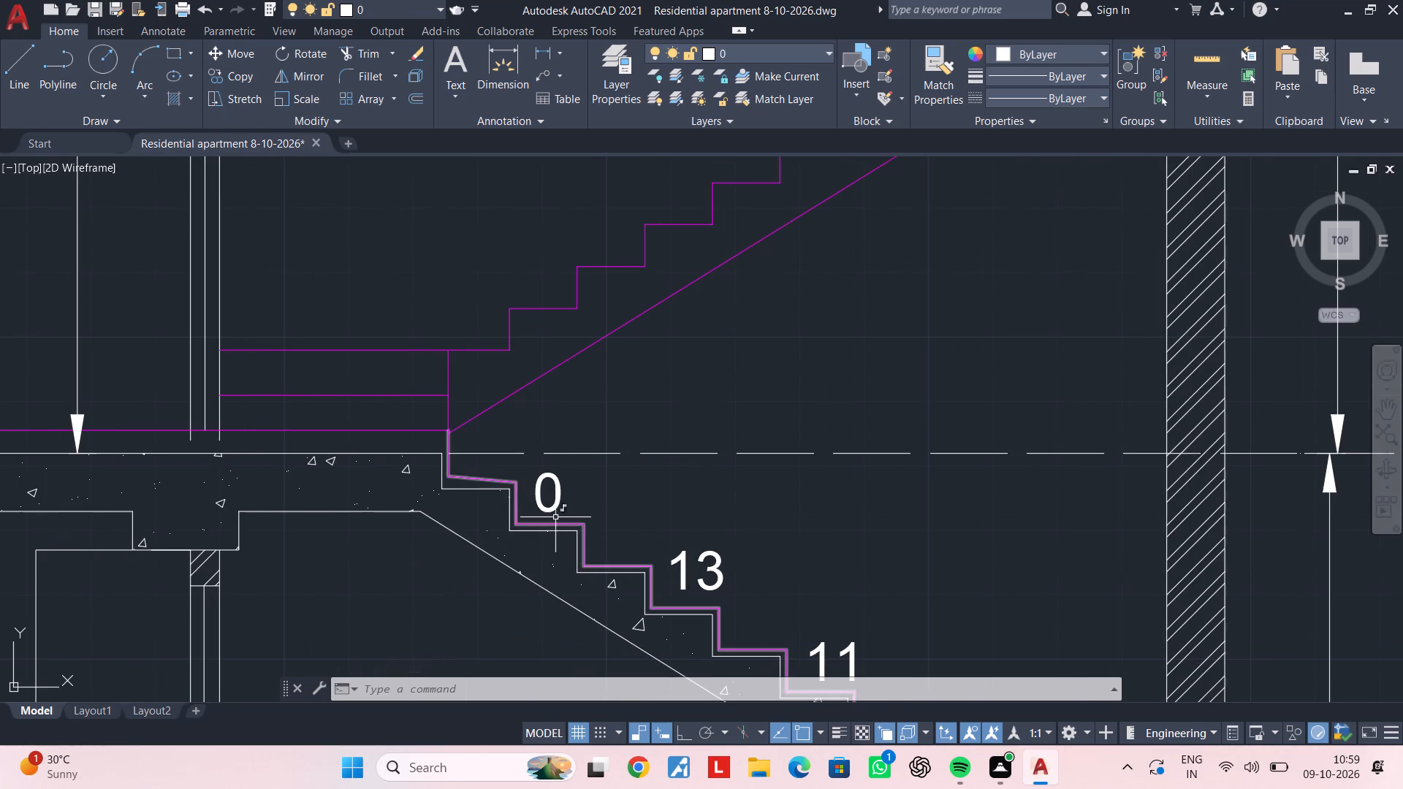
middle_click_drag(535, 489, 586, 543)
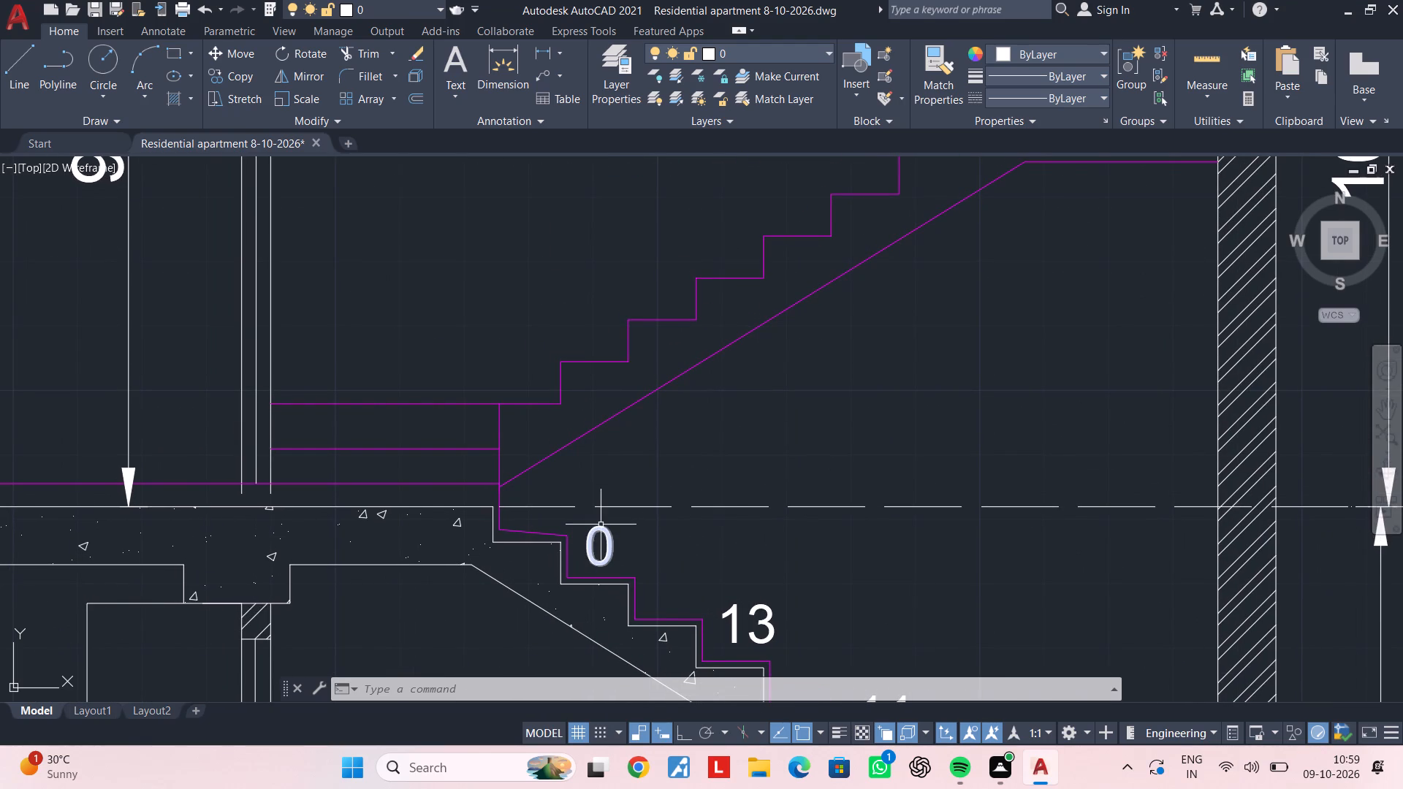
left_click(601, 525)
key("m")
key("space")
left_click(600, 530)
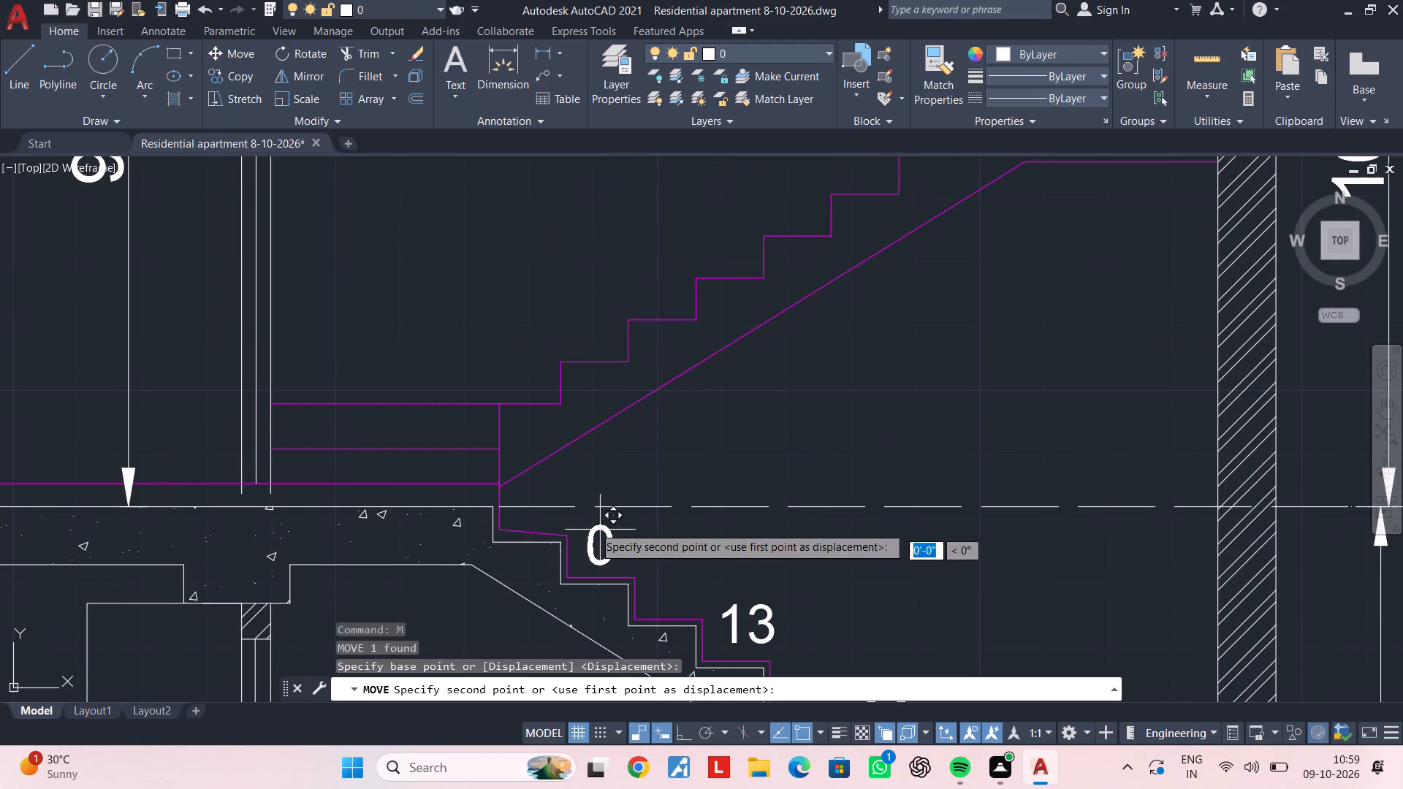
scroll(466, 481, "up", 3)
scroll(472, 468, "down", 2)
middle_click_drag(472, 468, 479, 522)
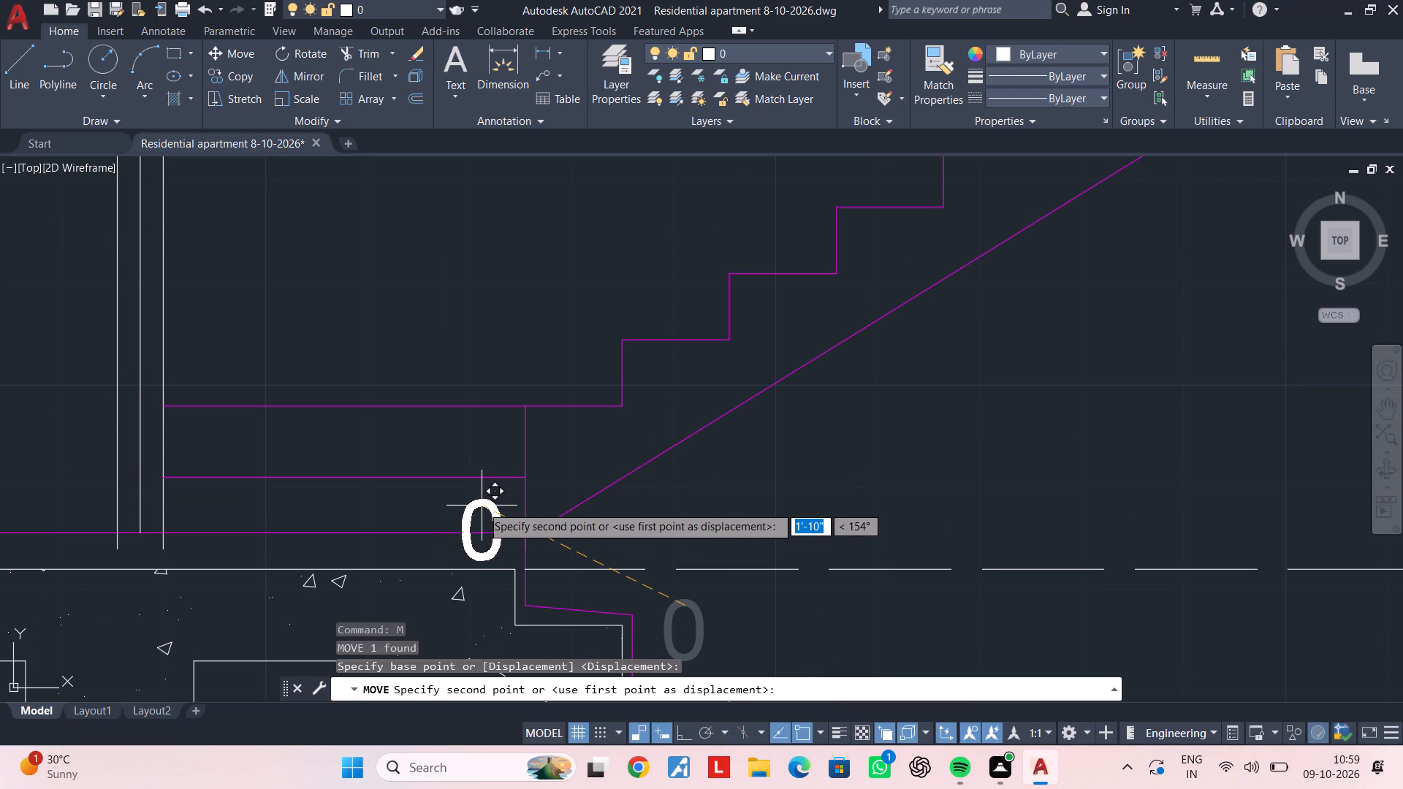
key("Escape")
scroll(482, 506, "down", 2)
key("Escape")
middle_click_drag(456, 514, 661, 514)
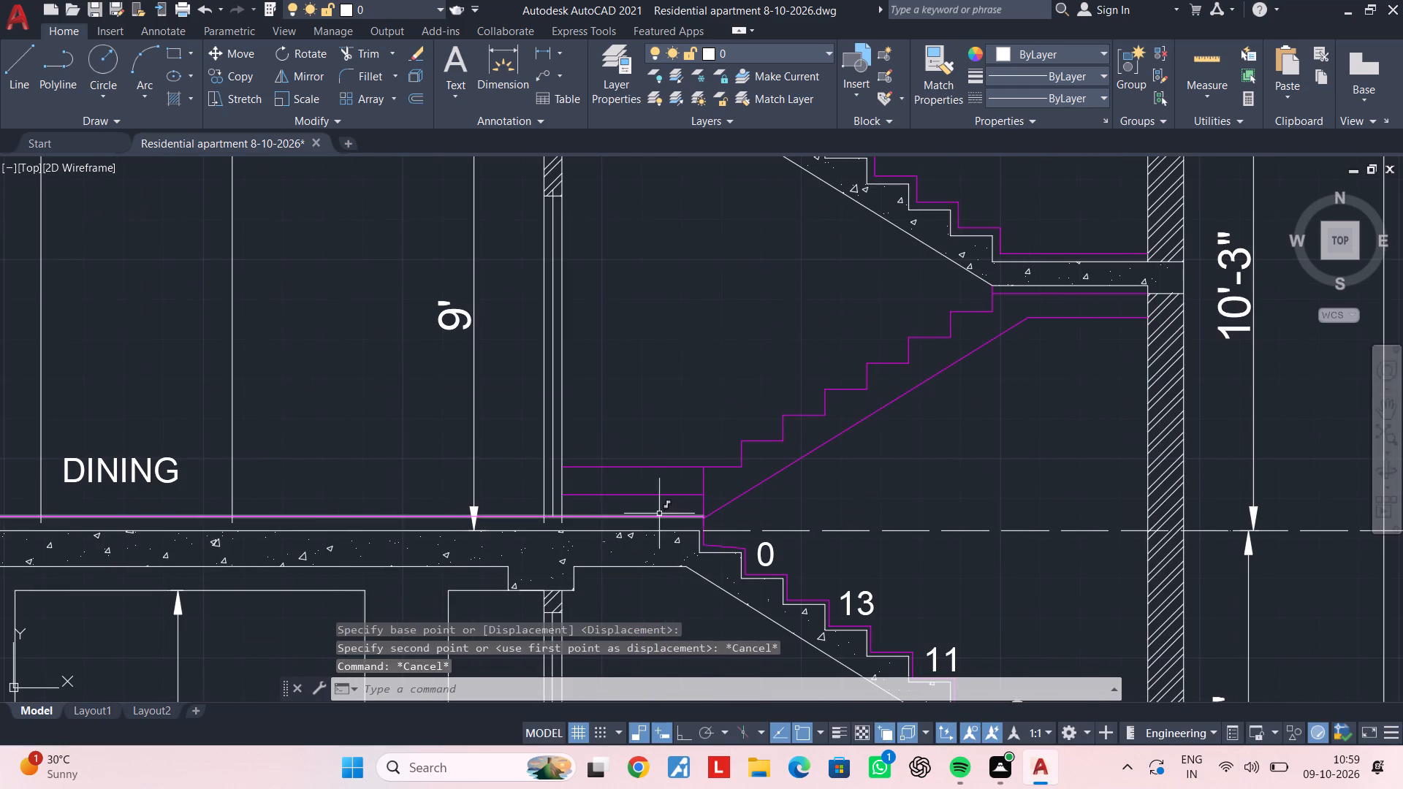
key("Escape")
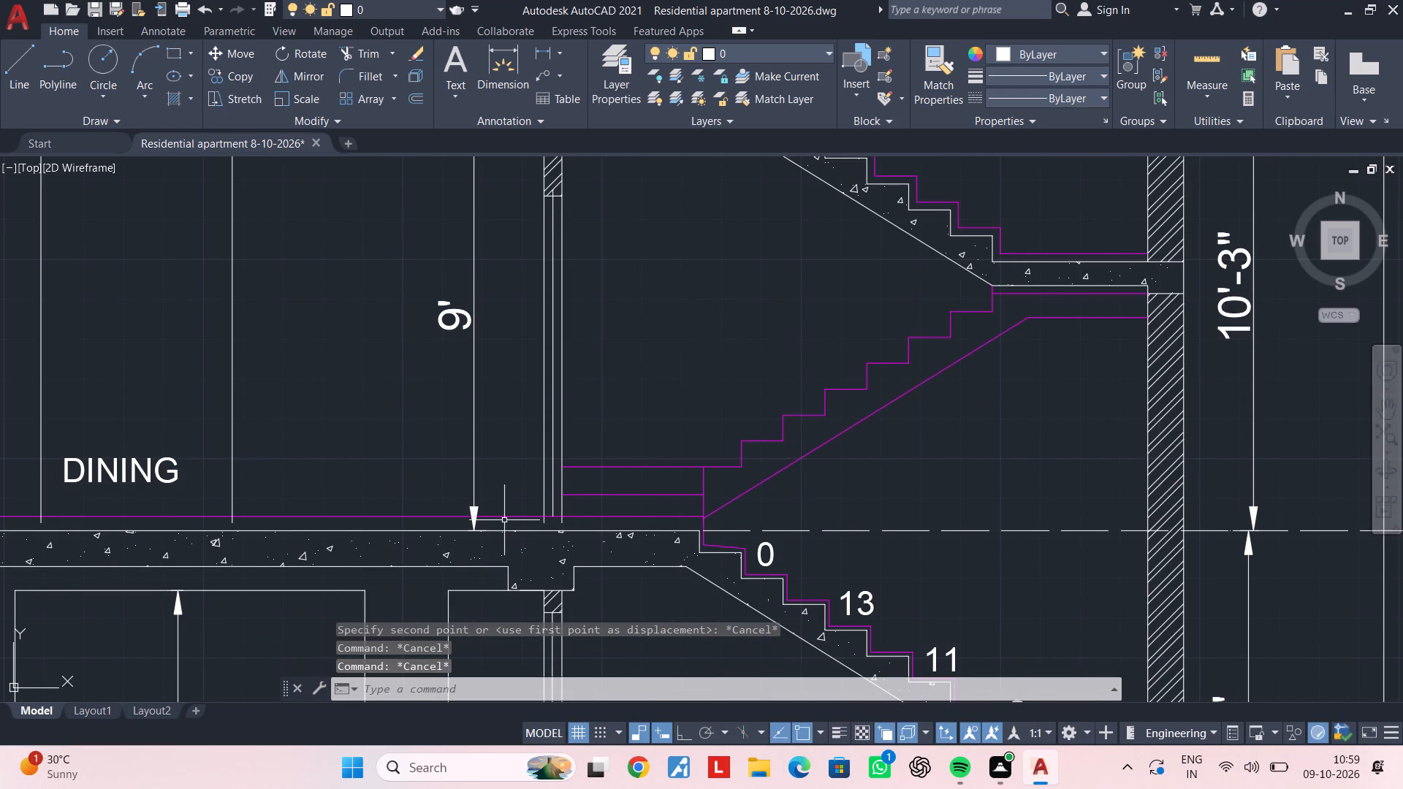
Erase the magenta floor finish line running above the slab at LVL +10'-3".
middle_click_drag(512, 519, 844, 517)
scroll(538, 525, "down", 2)
middle_click_drag(689, 526, 774, 526)
scroll(343, 542, "up", 1)
middle_click_drag(324, 535, 392, 530)
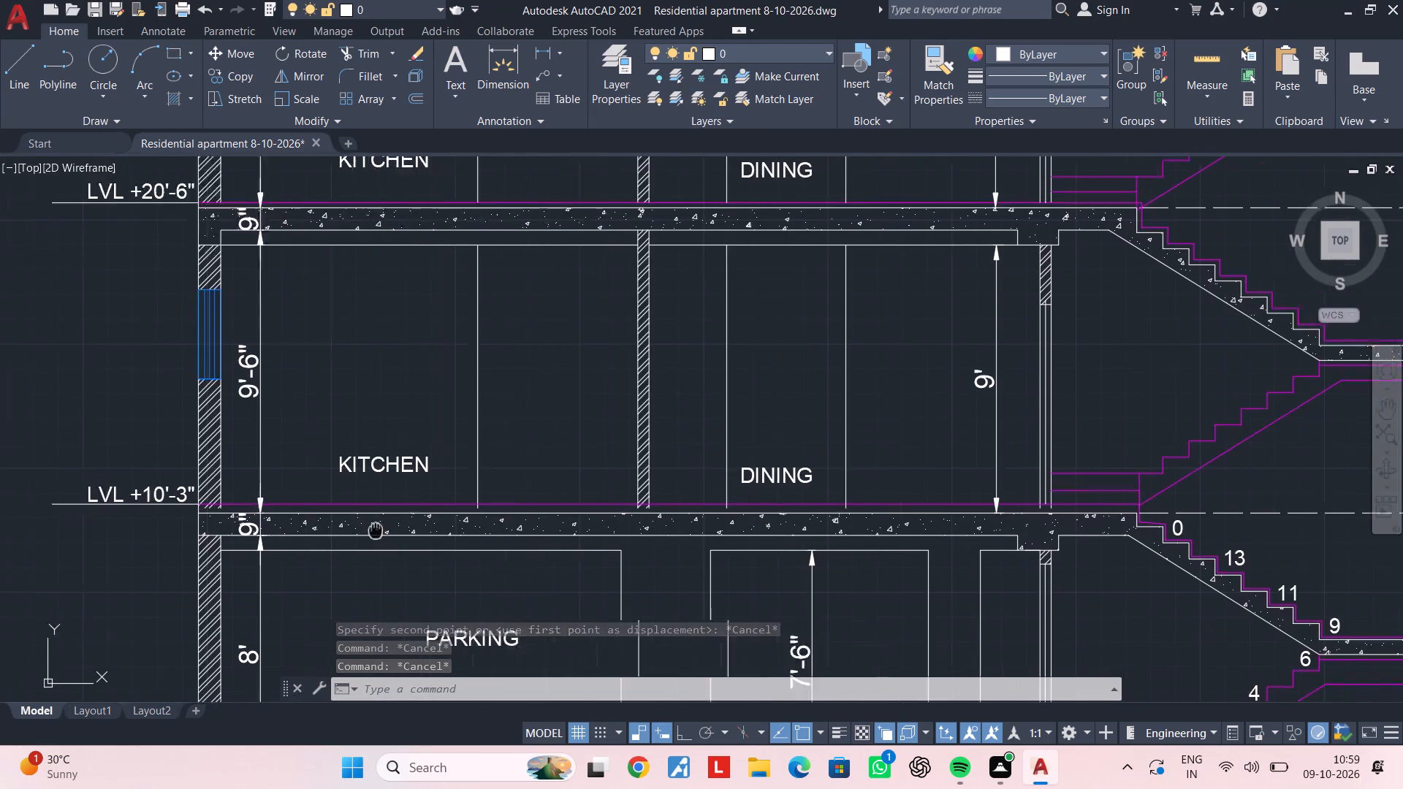
middle_click_drag(392, 530, 434, 530)
scroll(399, 517, "up", 2)
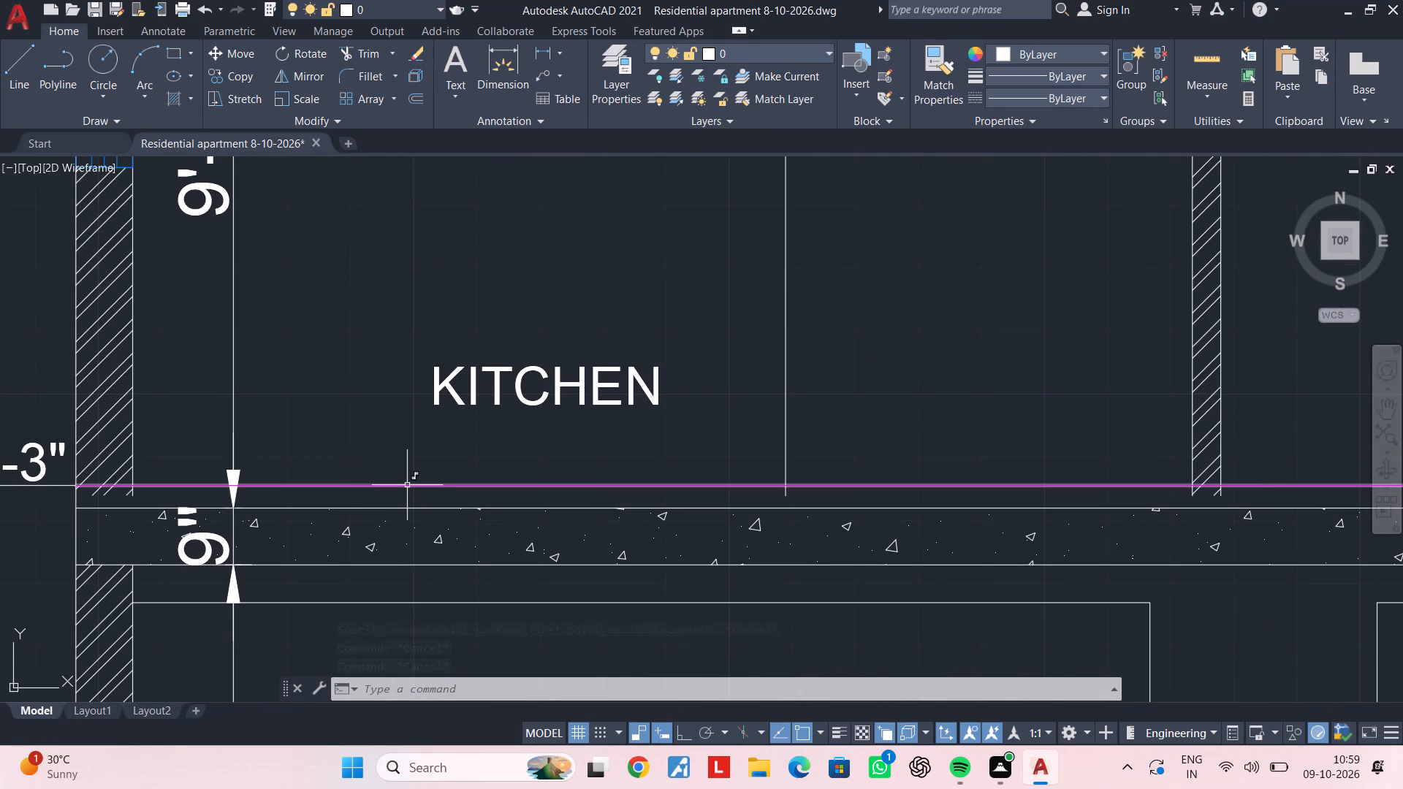
left_click(407, 485)
key("Delete")
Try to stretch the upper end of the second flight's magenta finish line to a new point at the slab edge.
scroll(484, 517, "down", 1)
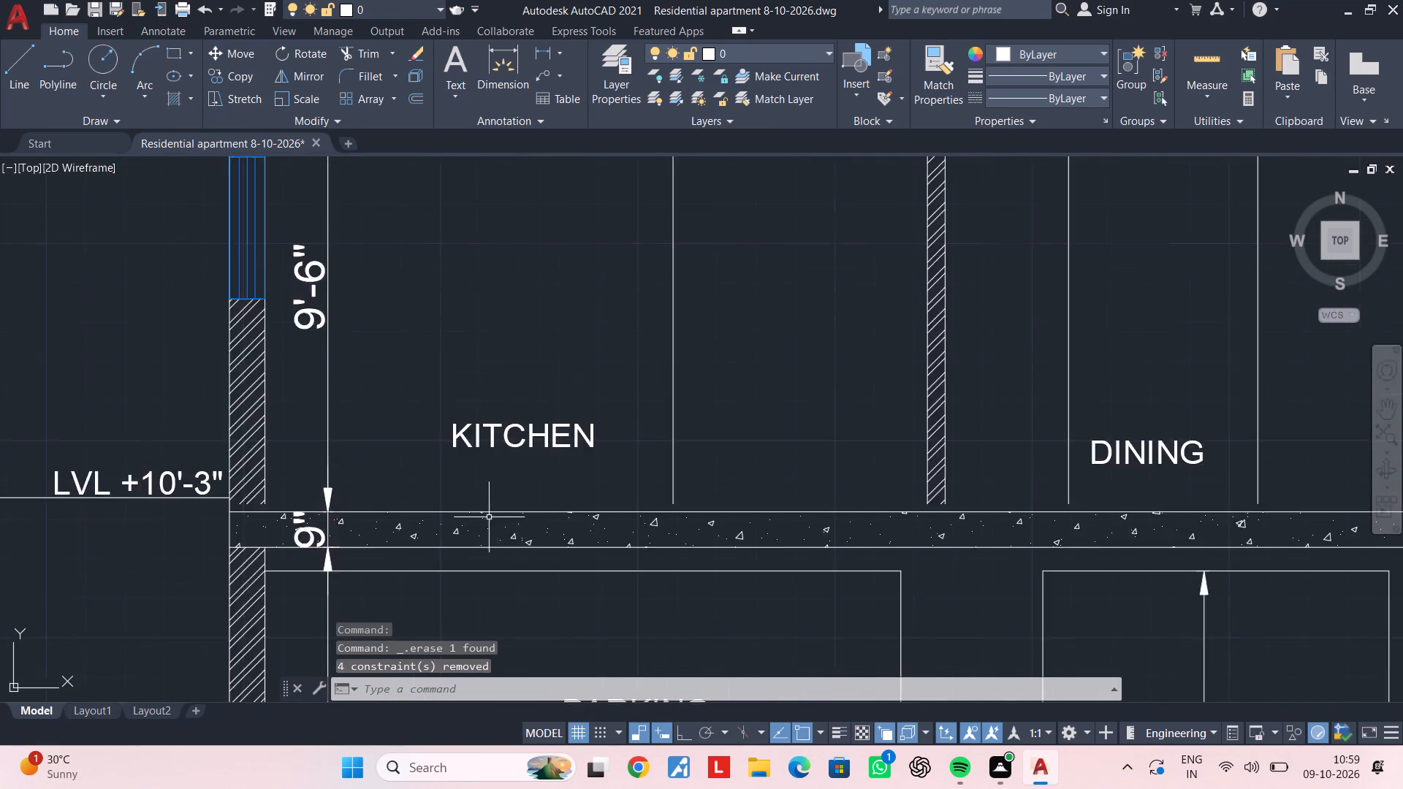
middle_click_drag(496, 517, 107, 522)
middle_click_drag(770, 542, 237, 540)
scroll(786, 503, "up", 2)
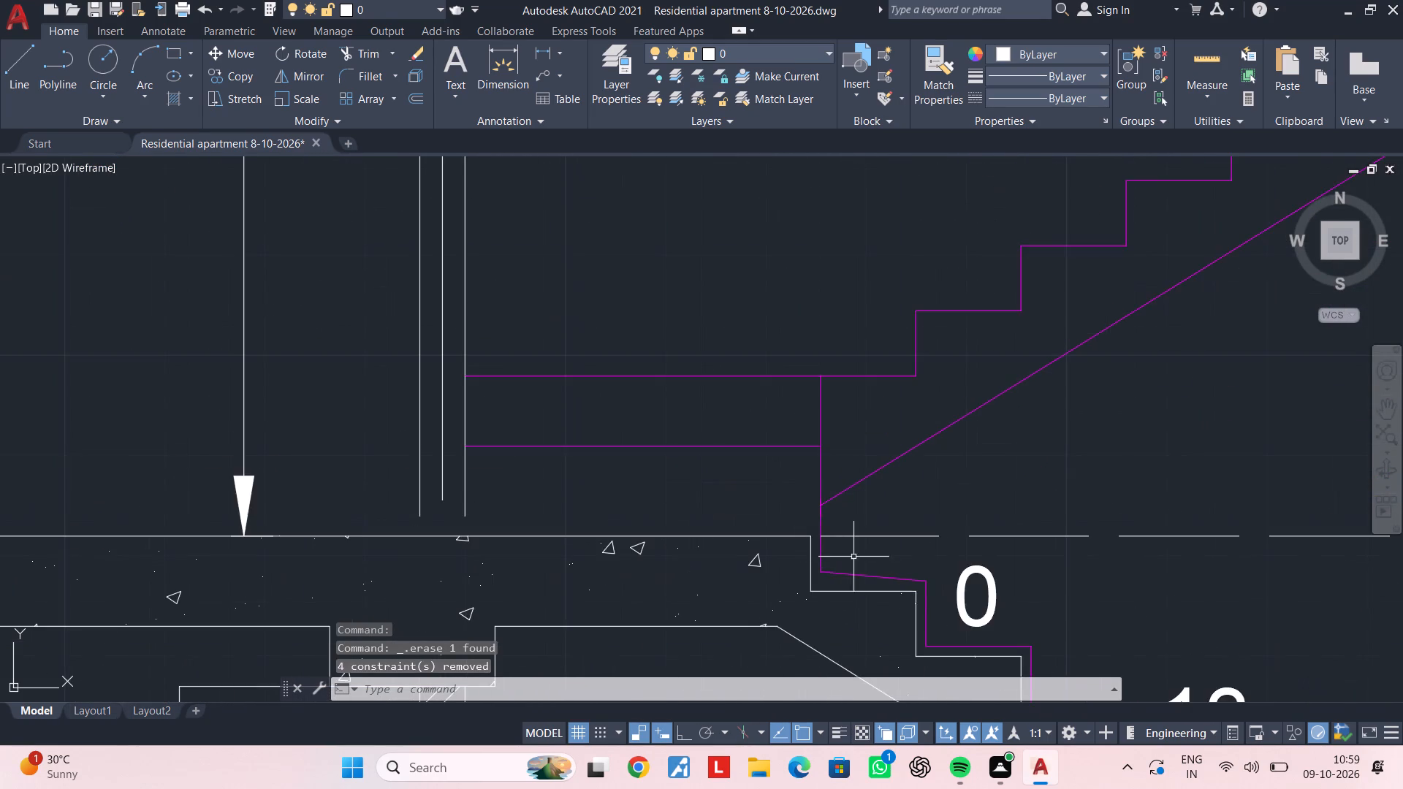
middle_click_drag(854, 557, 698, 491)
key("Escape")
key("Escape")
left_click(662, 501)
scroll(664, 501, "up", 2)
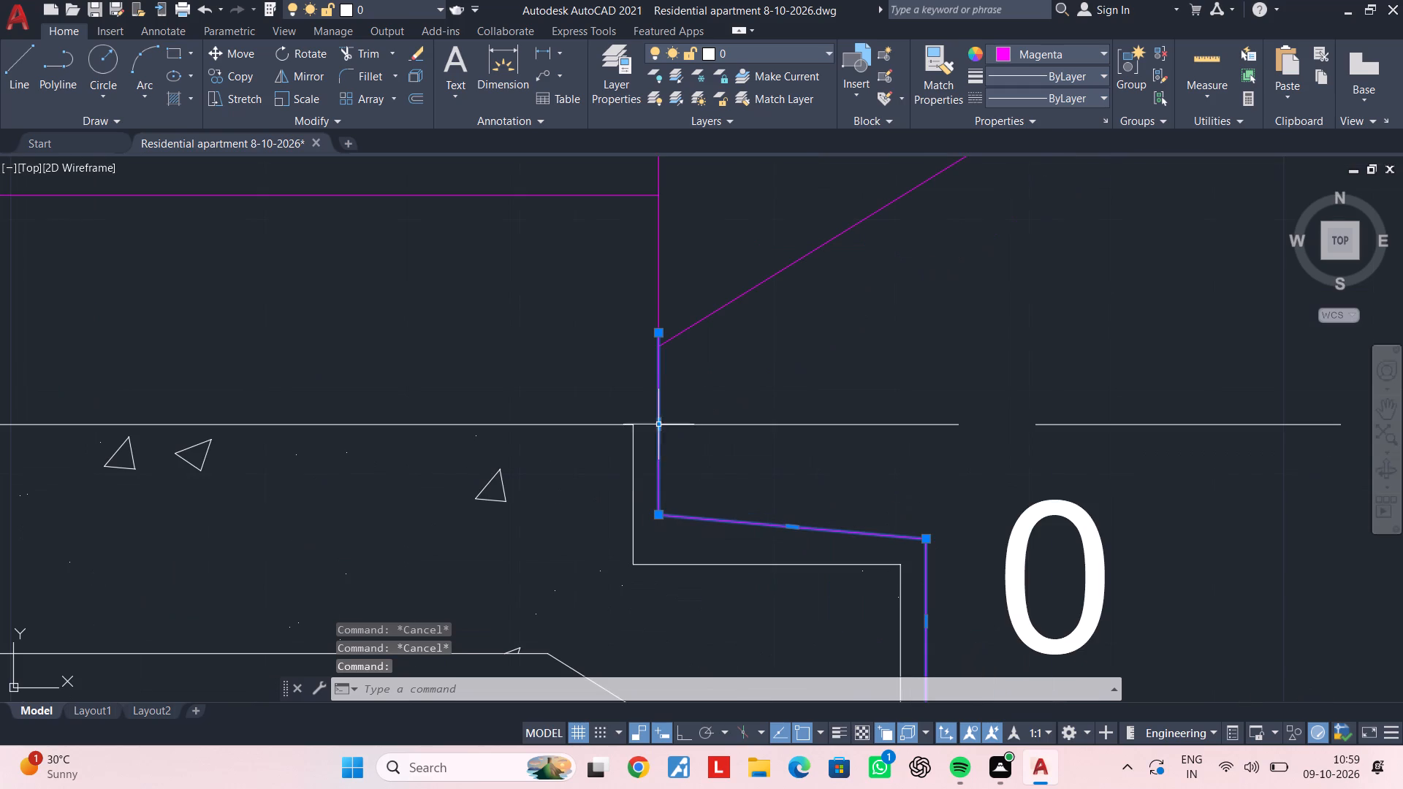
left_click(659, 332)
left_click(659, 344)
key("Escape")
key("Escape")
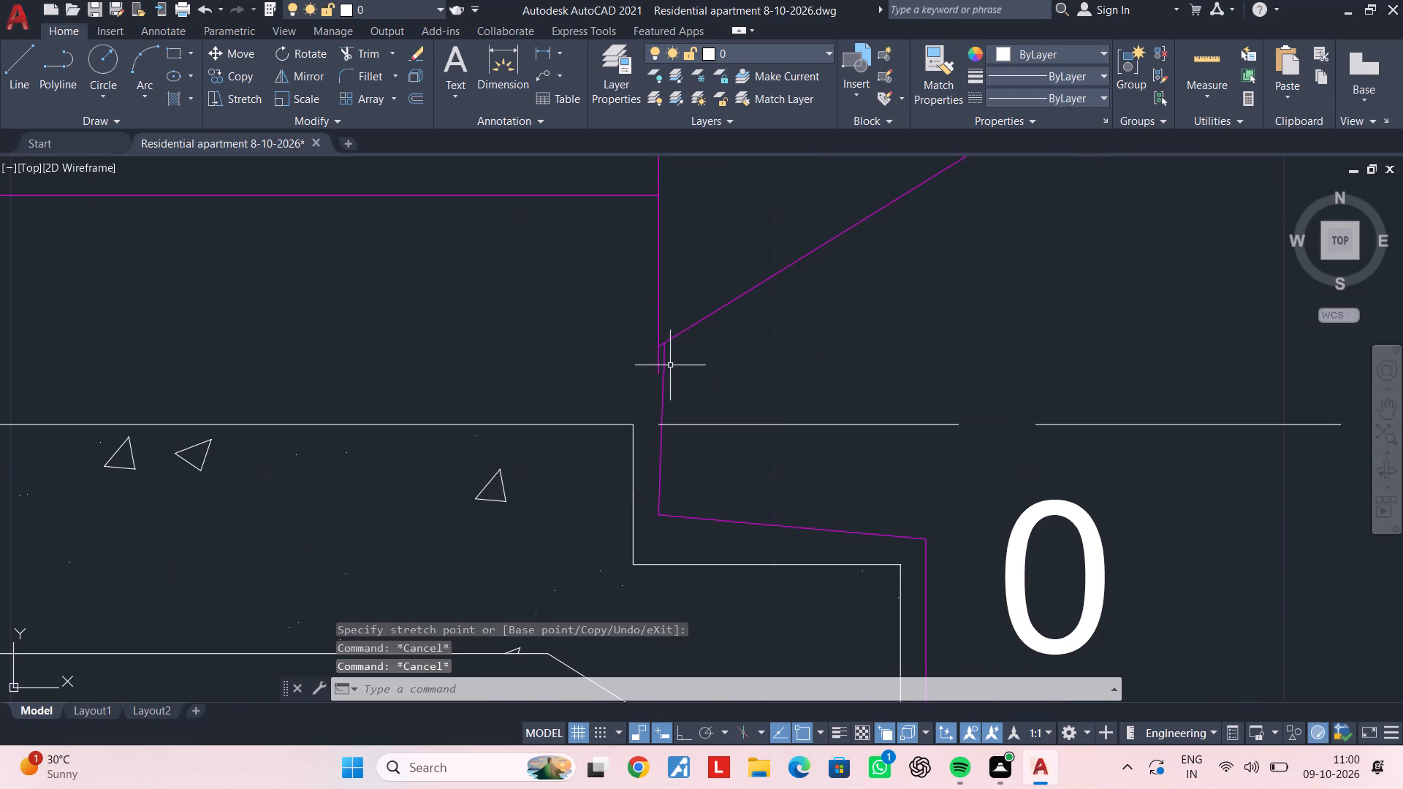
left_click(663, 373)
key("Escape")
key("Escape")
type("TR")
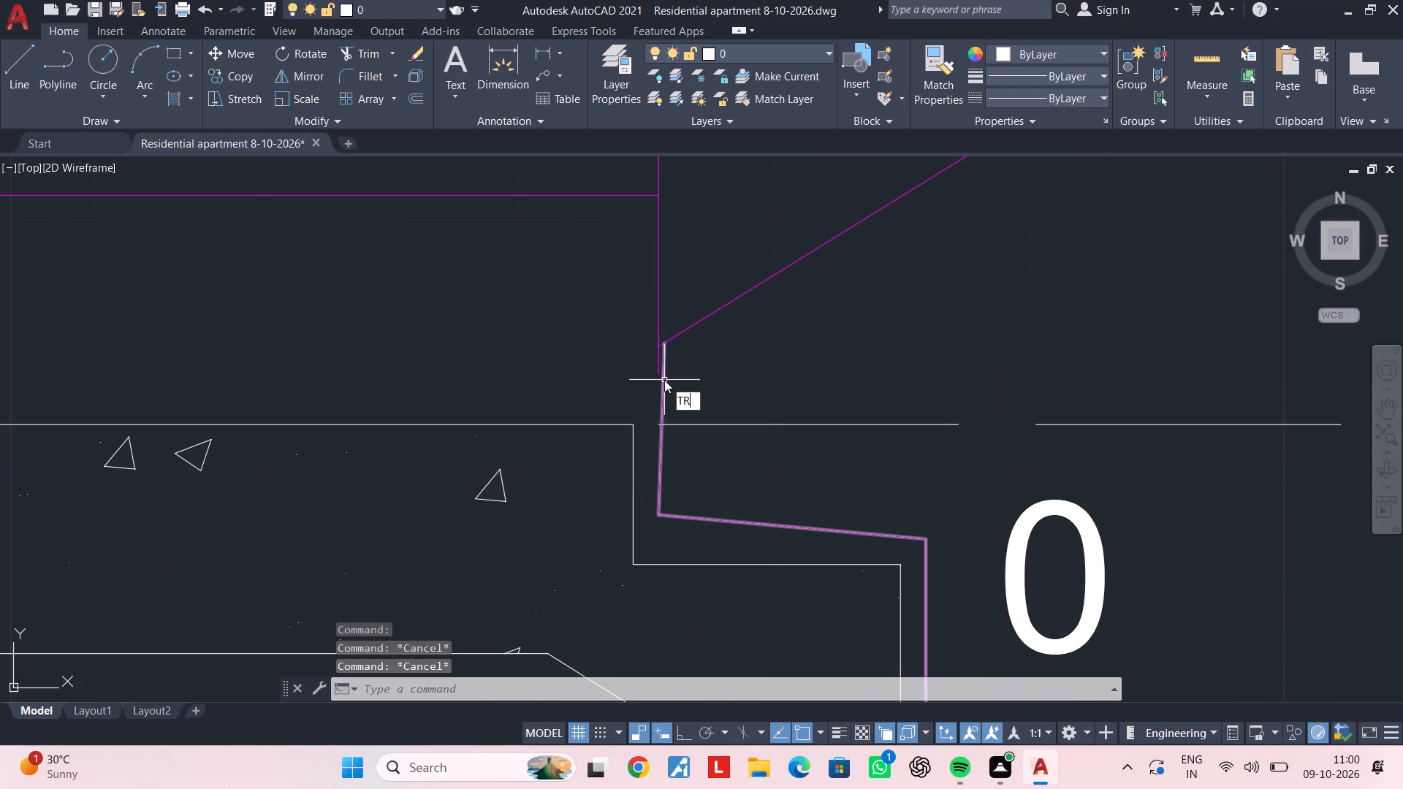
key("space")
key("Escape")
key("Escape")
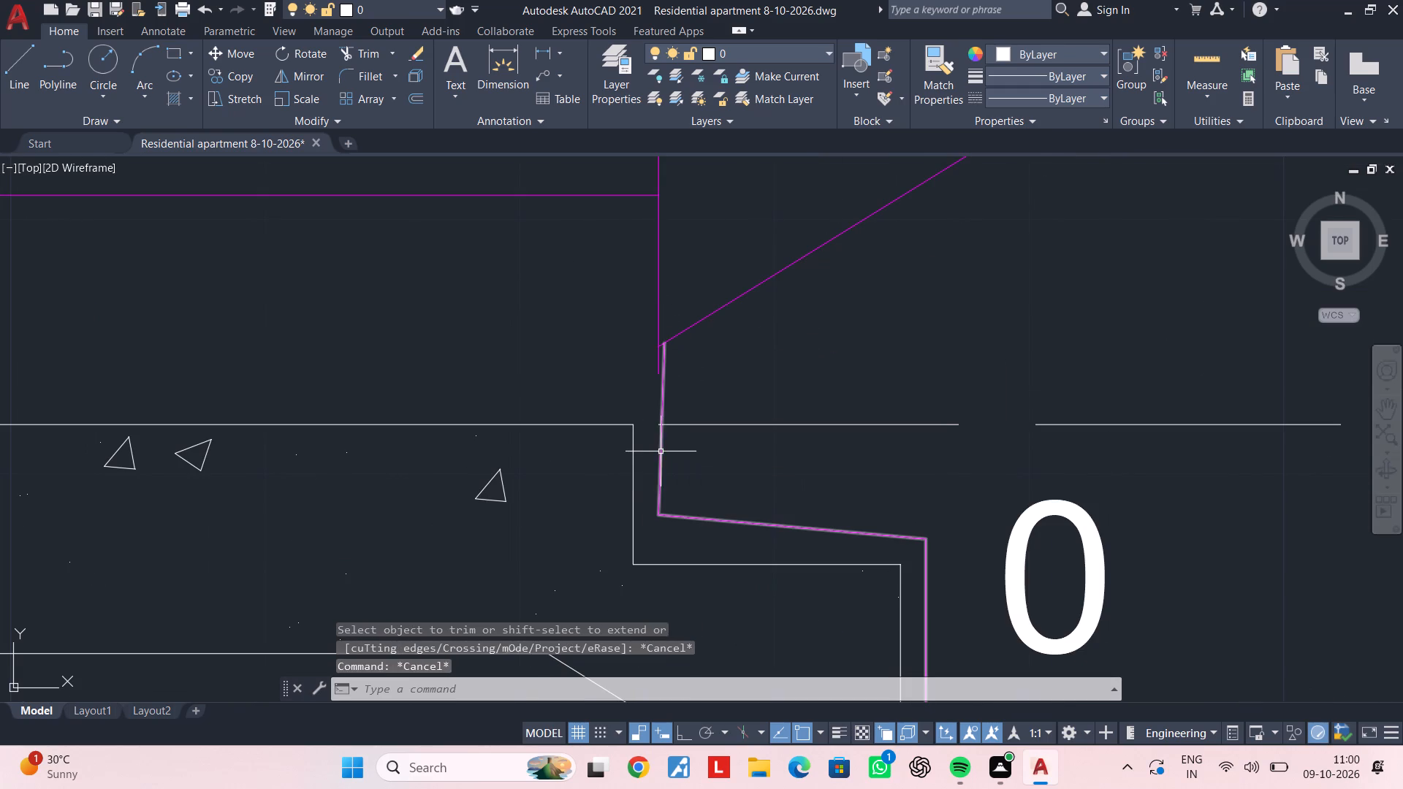
Erase the magenta finish line that follows the steps of the second flight.
left_click(661, 451)
key("Delete")
scroll(665, 449, "down", 2)
Offset the second flight's white step profile 2" outward above the treads.
middle_click_drag(674, 438, 562, 400)
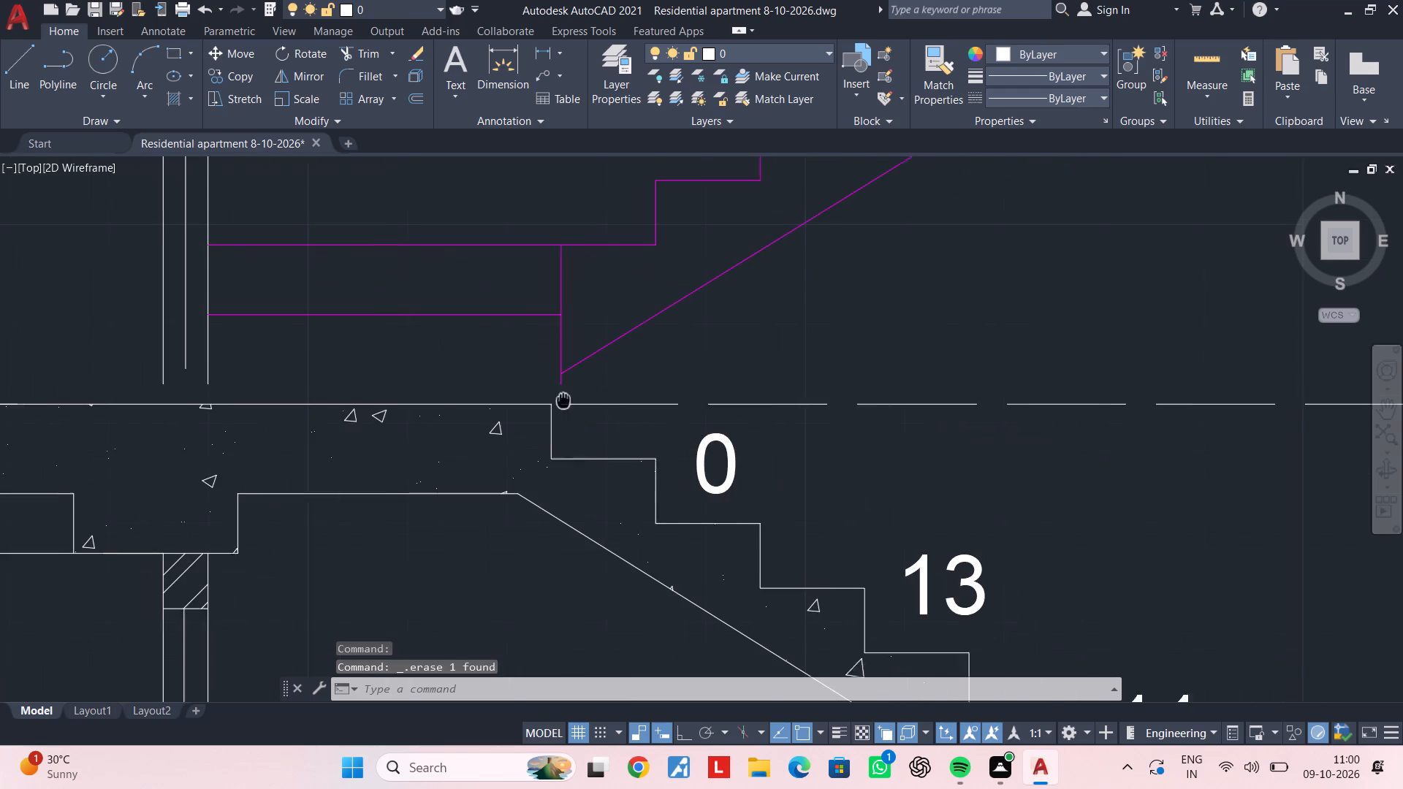
middle_click_drag(562, 400, 561, 400)
left_click(646, 499)
type("OF 2\"")
key("Return")
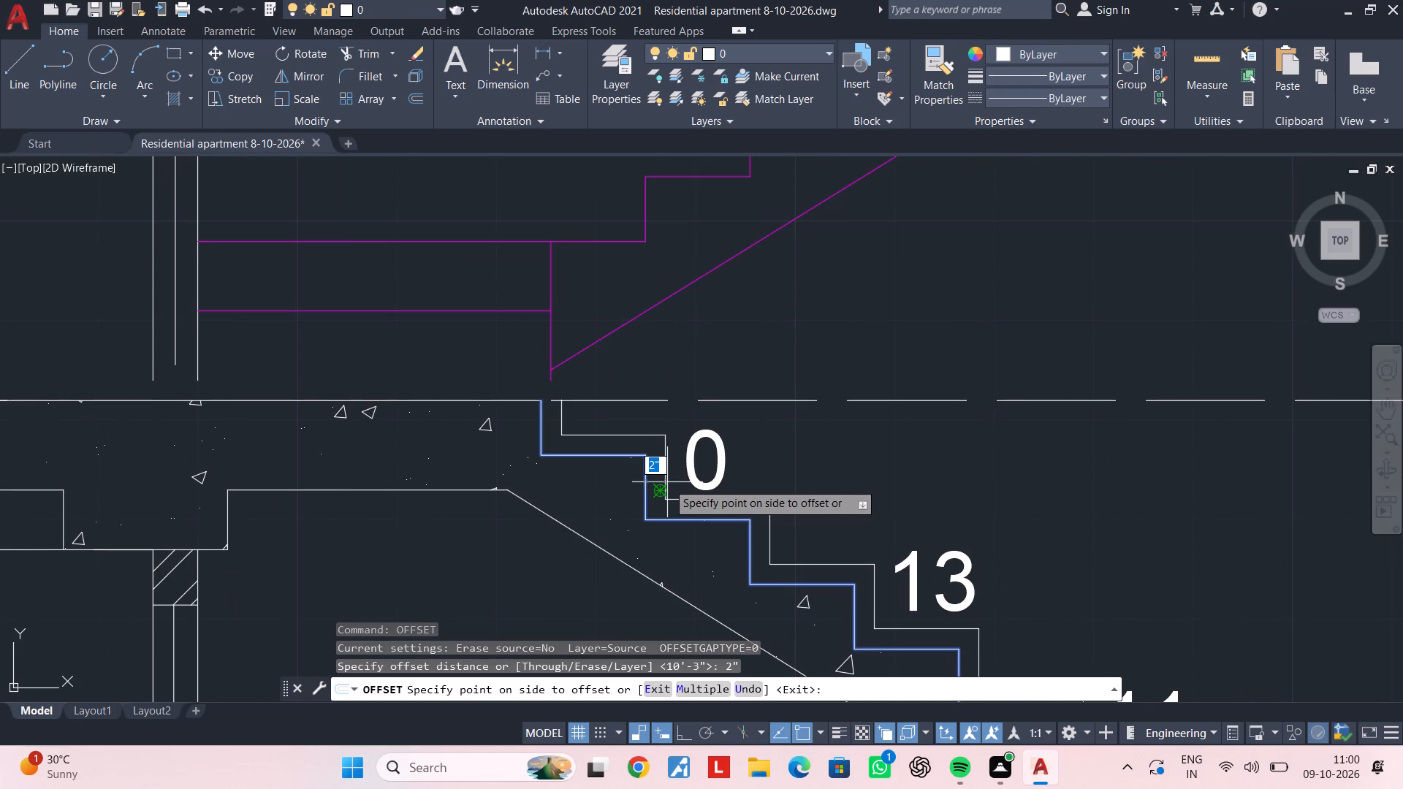
left_click(667, 482)
key("Escape")
key("Escape")
key("Escape")
key("Escape")
Offset the top line of the slab at LVL +10'-3" upward by 2".
middle_click_drag(469, 414, 571, 451)
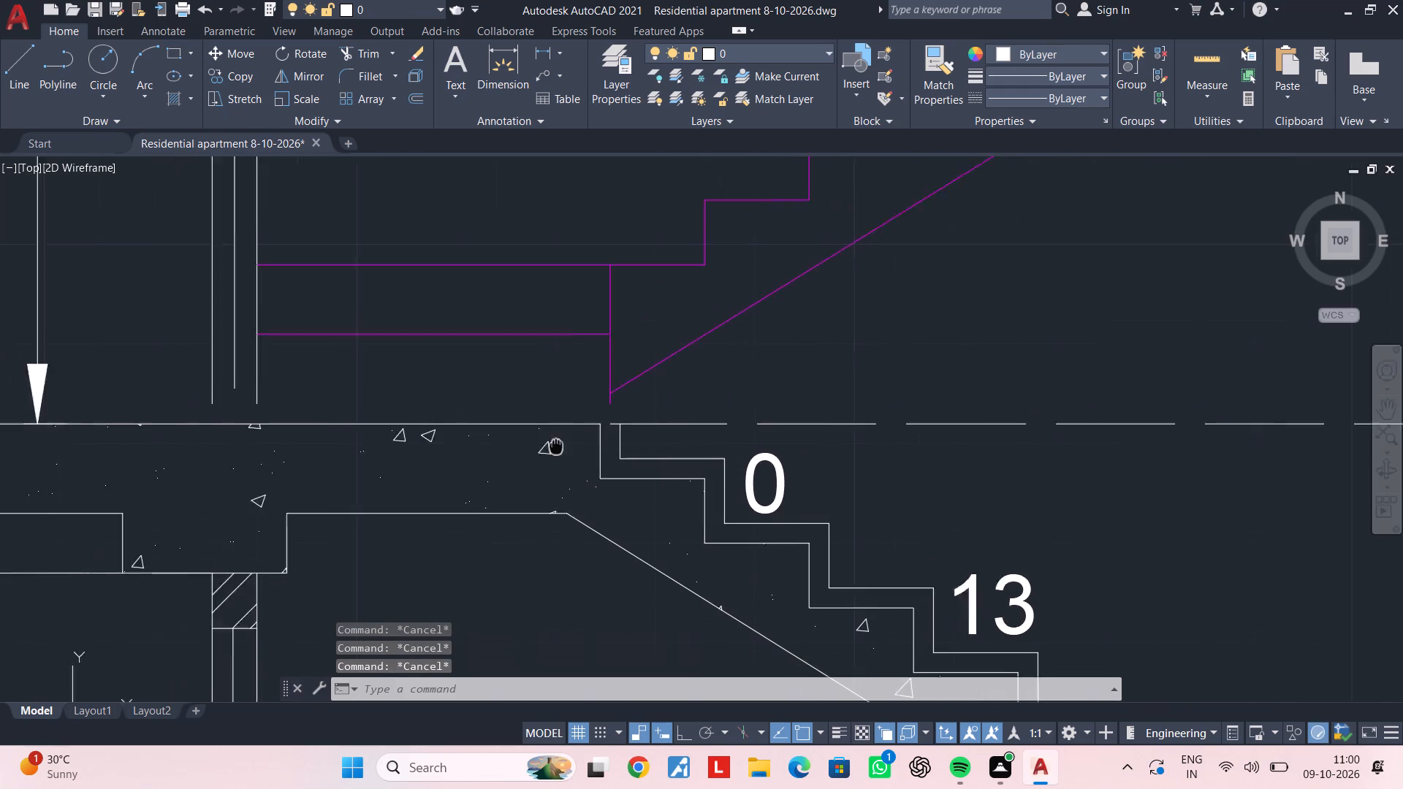
middle_click_drag(571, 451, 617, 460)
key("Escape")
key("Escape")
key("Escape")
type("OF 2\"")
key("Return")
left_click(592, 446)
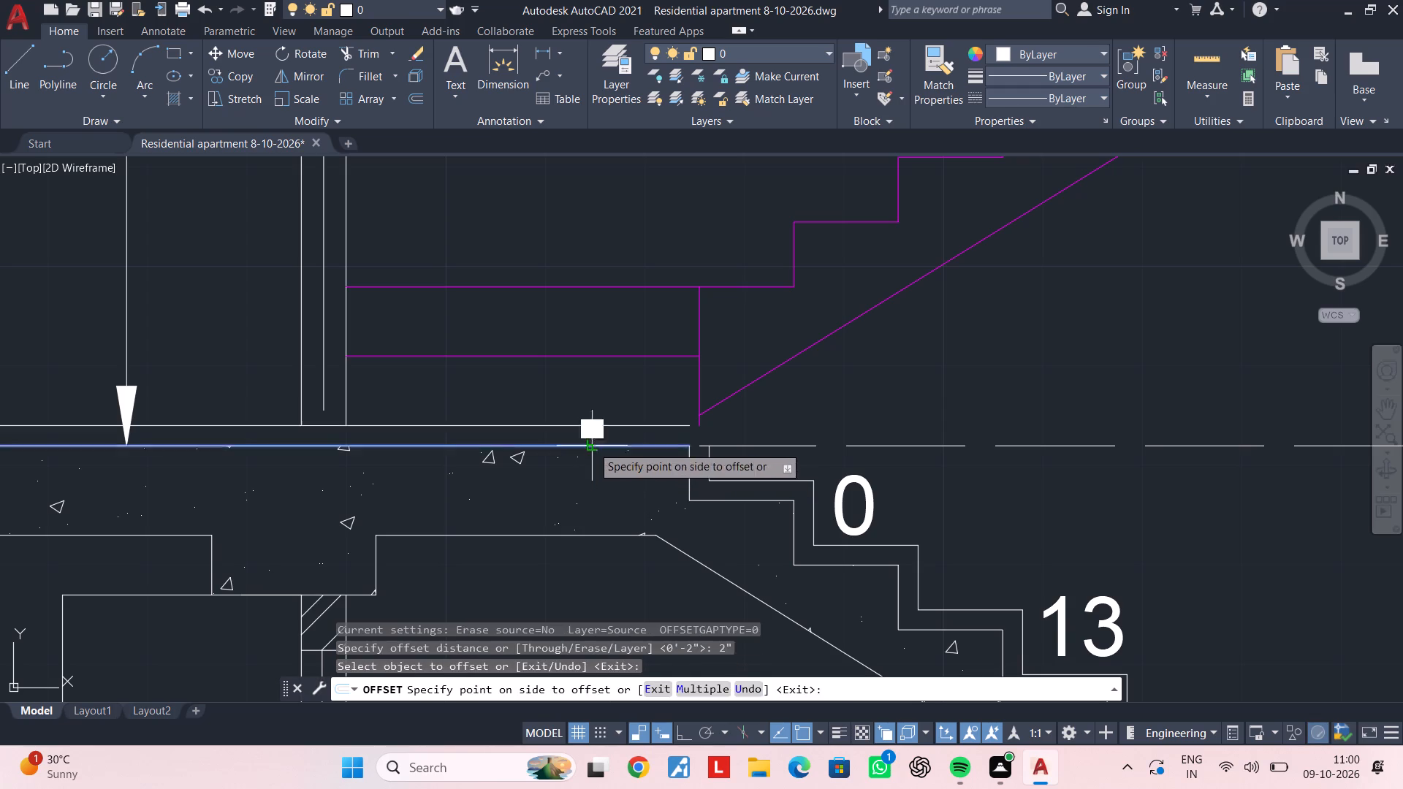
left_click(597, 408)
key("Escape")
key("Escape")
Extend the short middle vertical line of the wall beside the stair down to the new finish line.
type("EX")
key("space")
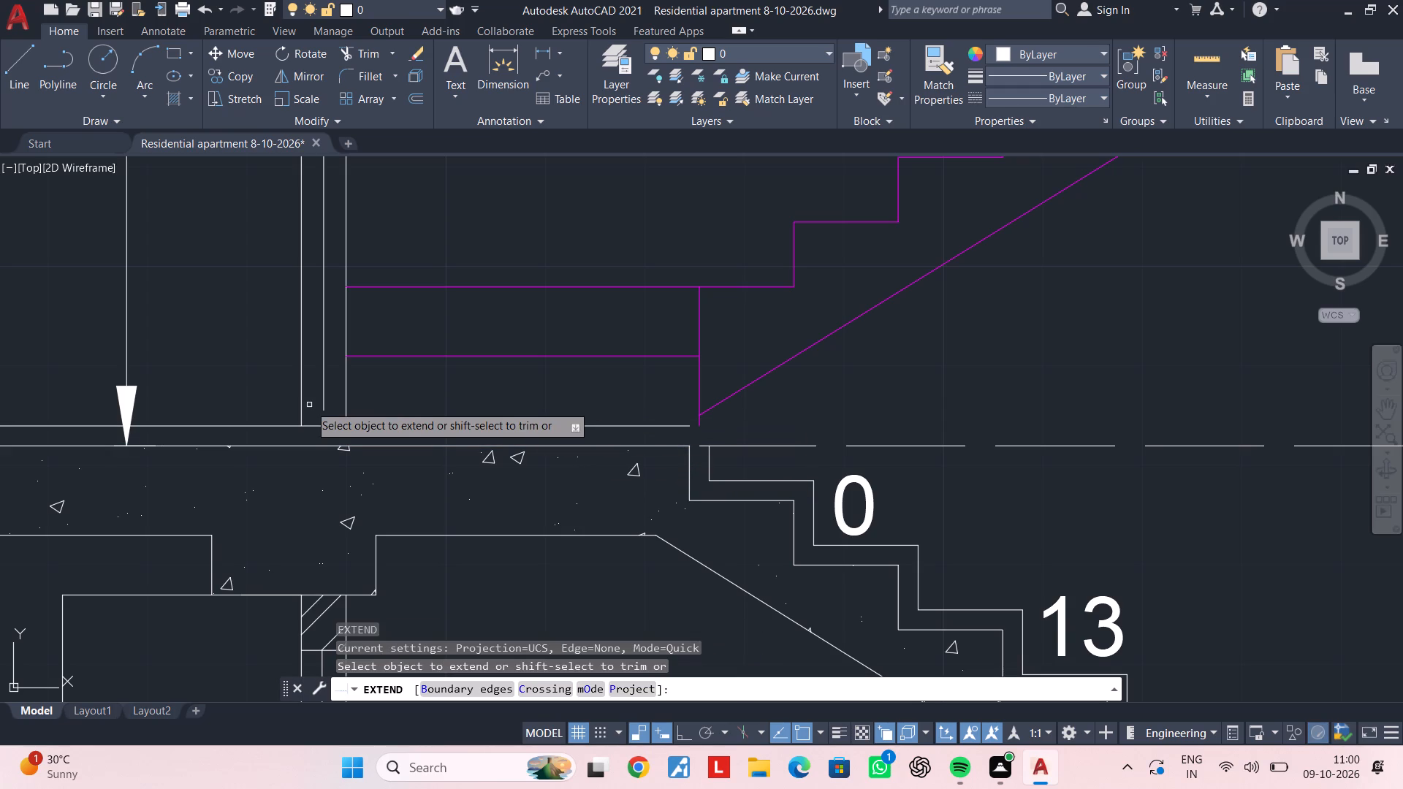
left_click(322, 398)
key("Escape")
key("Escape")
key("Escape")
key("Escape")
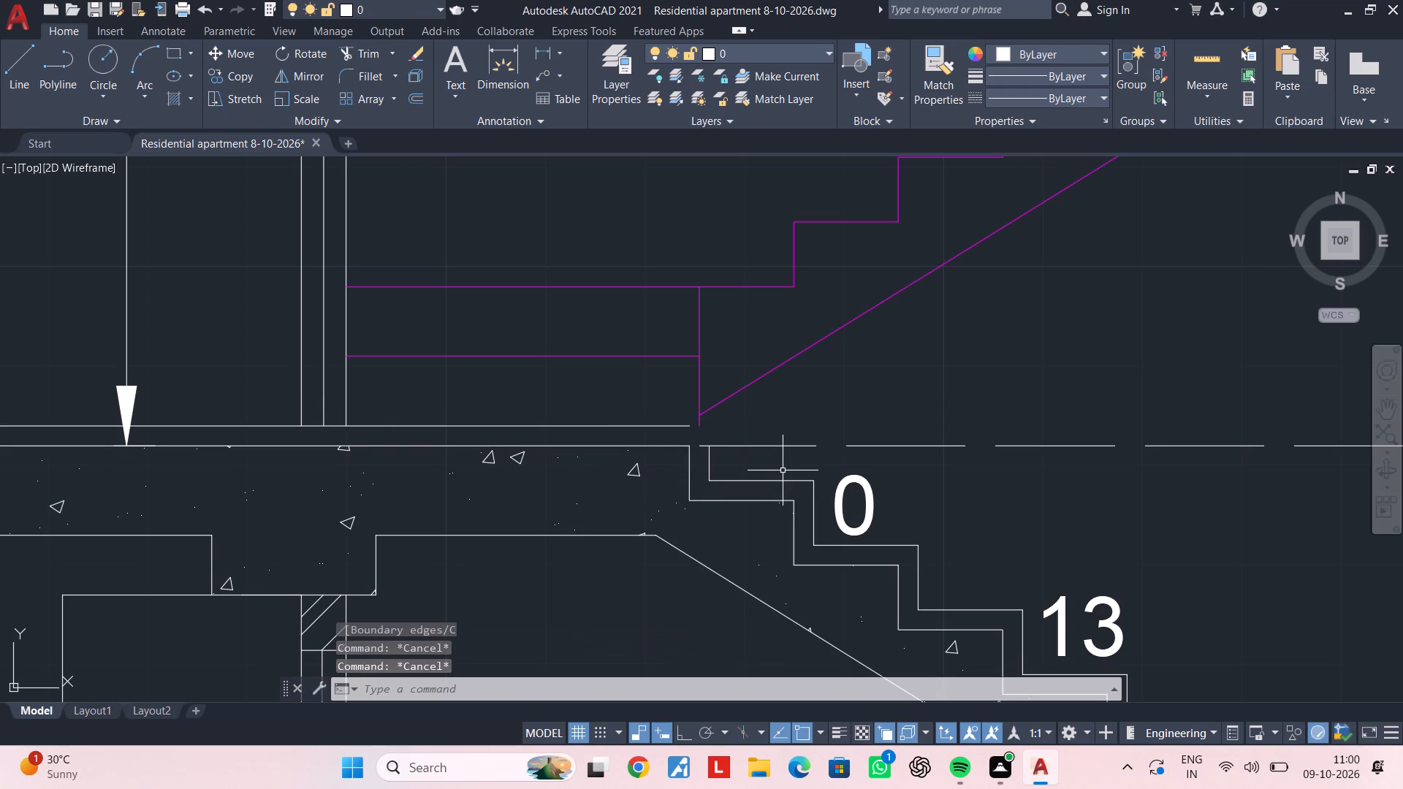
Fillet the offset slab line and the offset step profile into a sharp corner at the top of the second flight.
type("F")
key("space")
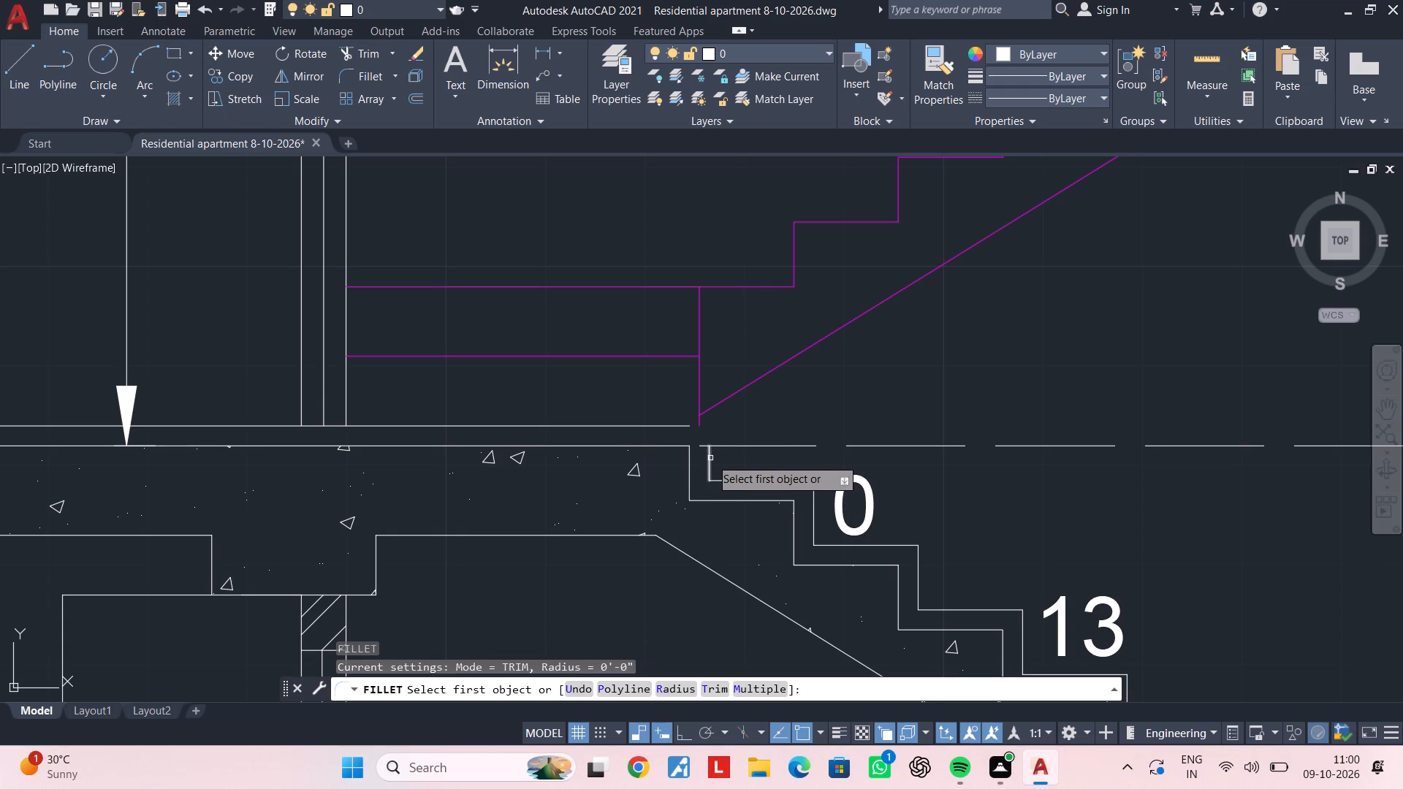
left_click(710, 458)
left_click(685, 428)
key("Escape")
key("Escape")
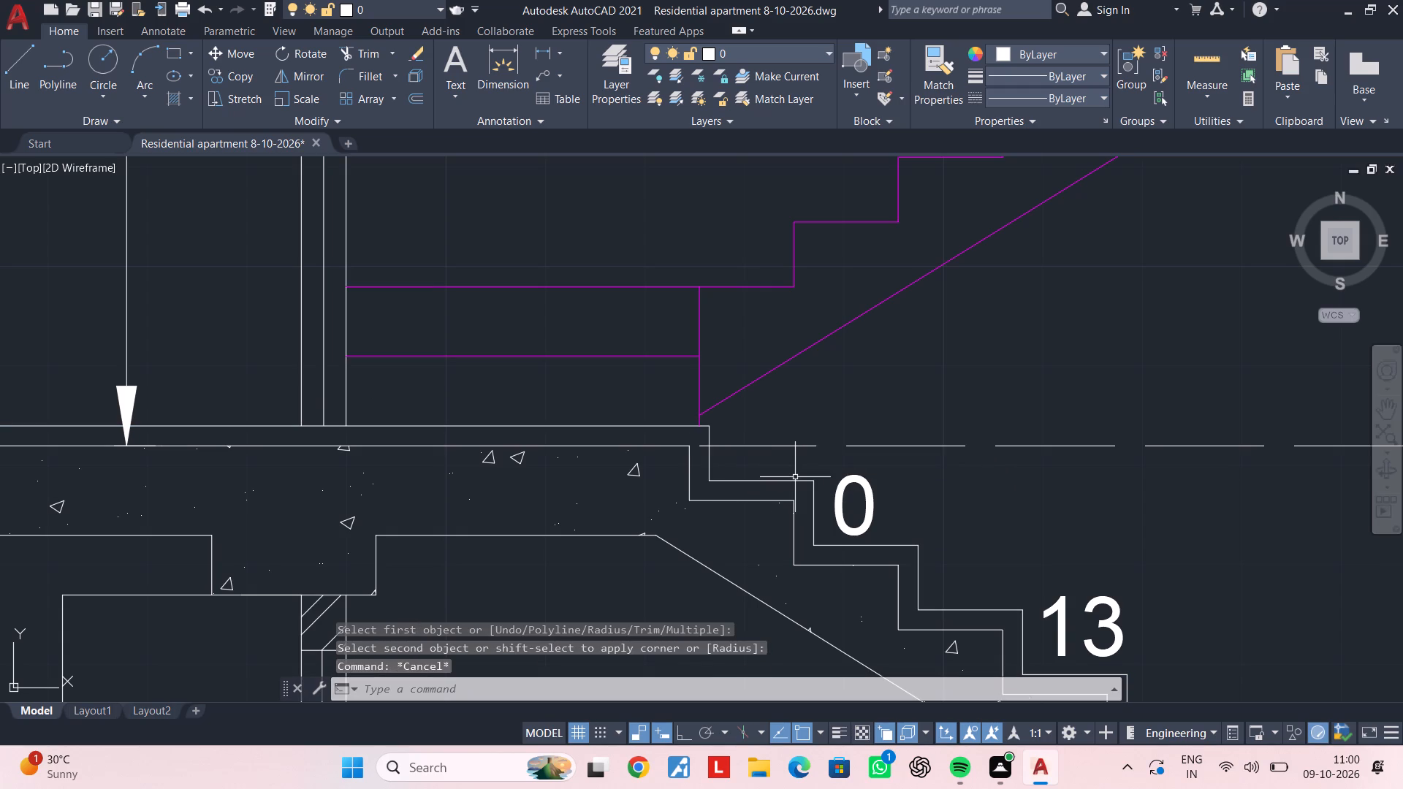
key("Escape")
key("Escape")
key("Escape")
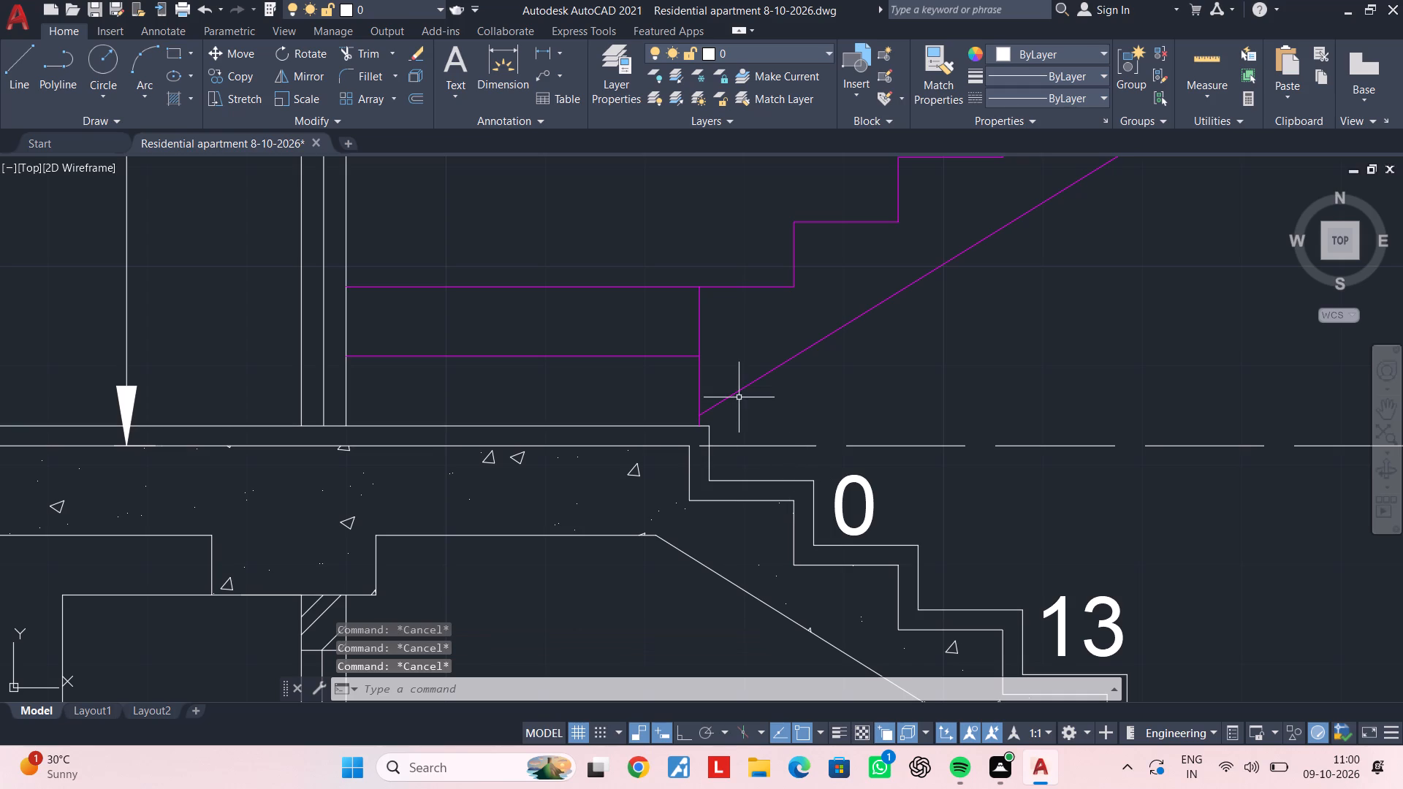
Match the new floor and step finish line to the properties of the magenta stair soffit line.
key("m")
key("a")
key("space")
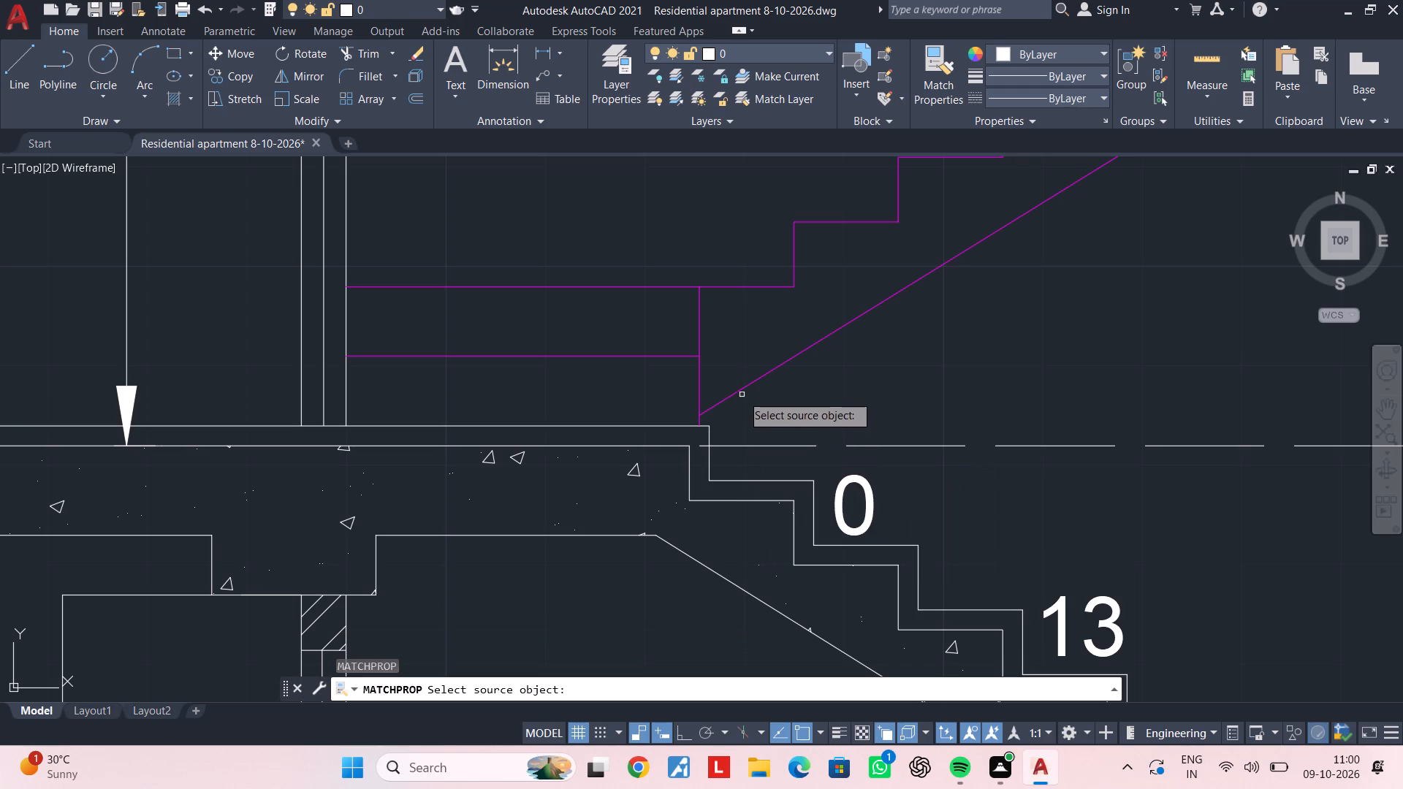
left_click(738, 390)
left_click(745, 481)
key("Escape")
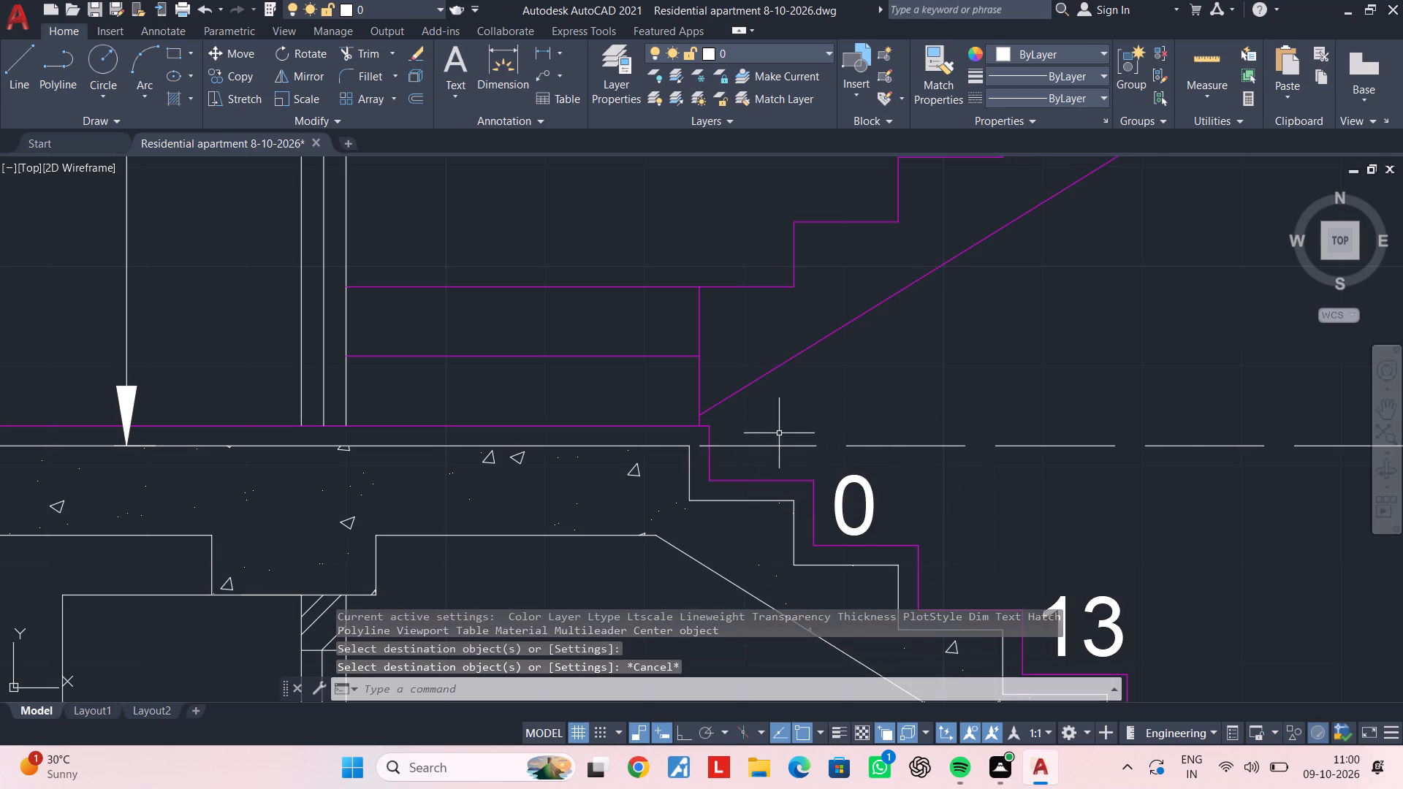
Examine the new finish line along the slab from the stair to the kitchen's outer wall.
scroll(779, 434, "down", 2)
middle_click_drag(745, 422, 541, 381)
middle_click_drag(512, 383, 642, 352)
middle_click_drag(550, 372, 756, 360)
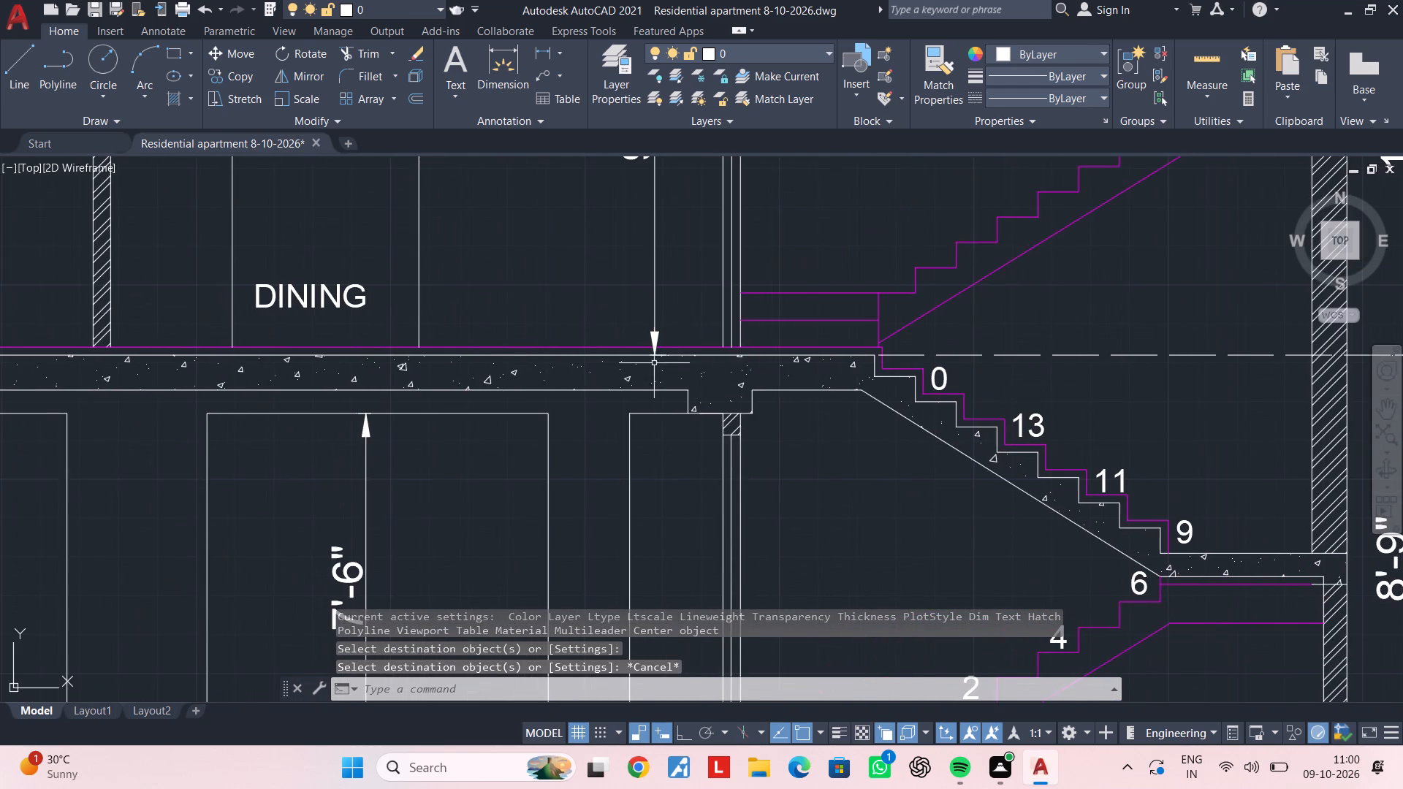
middle_click_drag(520, 351, 471, 348)
middle_click_drag(430, 349, 771, 349)
middle_click_drag(429, 359, 913, 366)
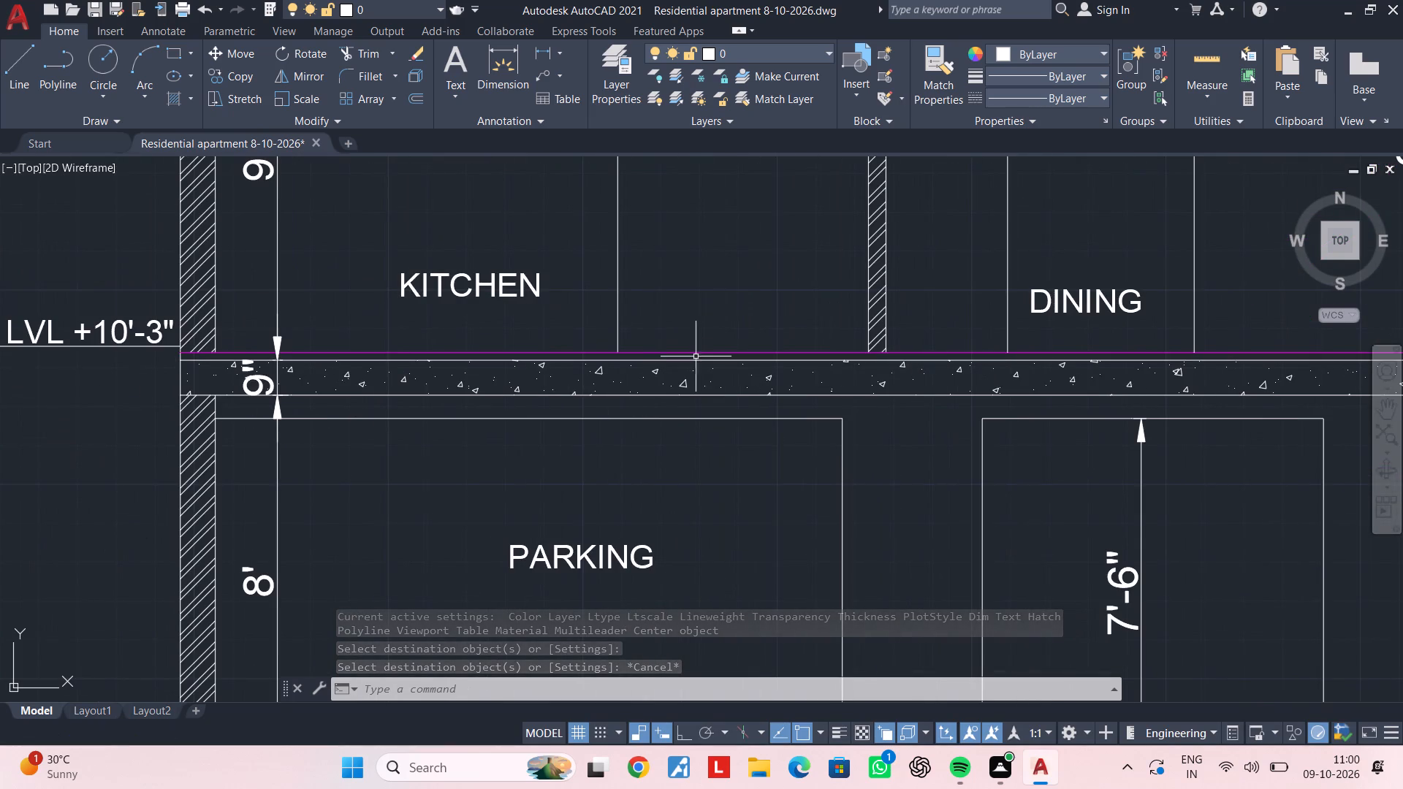
scroll(211, 354, "up", 2)
scroll(213, 354, "down", 3)
middle_click_drag(683, 378, 149, 373)
Copy the 0 label from the top of the second flight onto the floor just inside the slab edge.
middle_click_drag(665, 367, 647, 370)
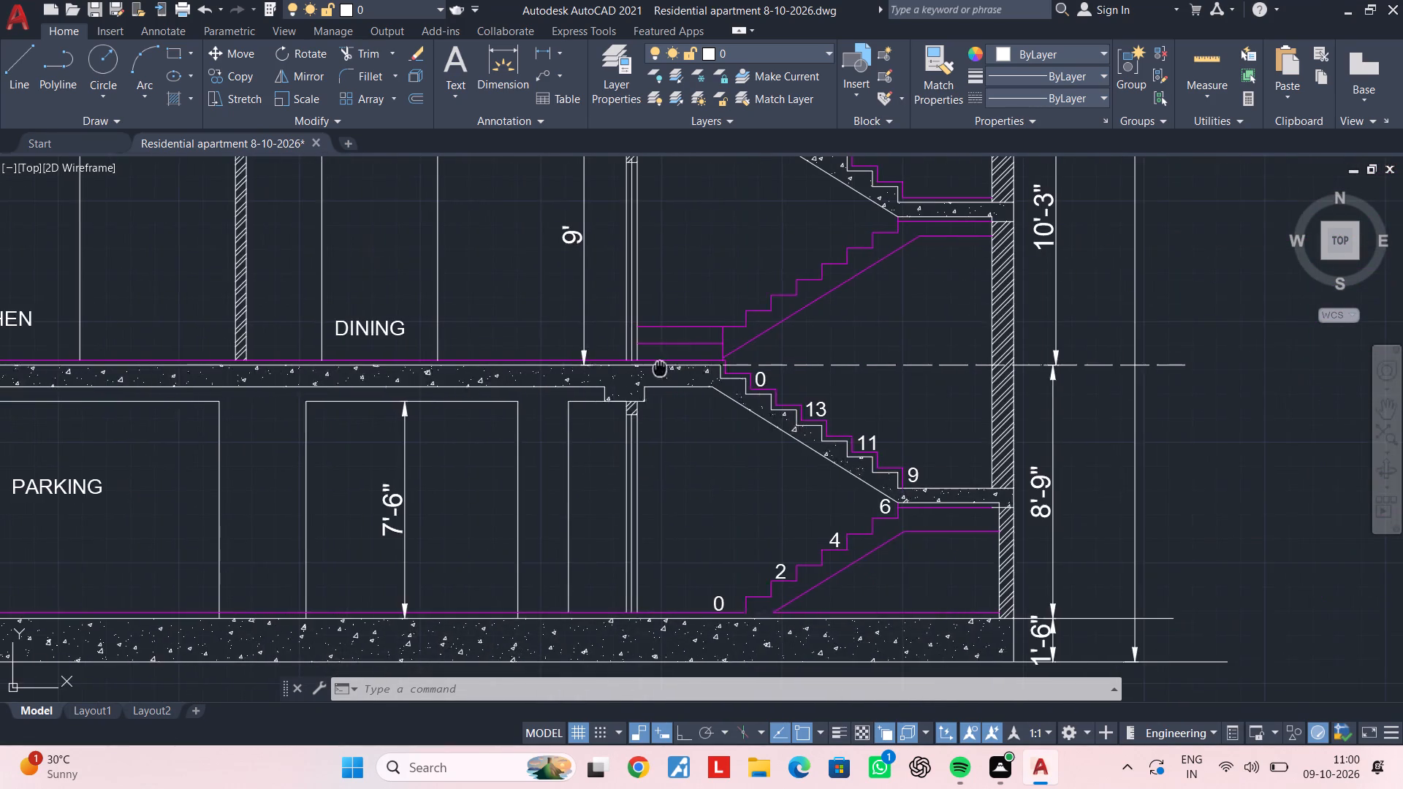
middle_click_drag(647, 370, 454, 376)
scroll(559, 356, "up", 2)
middle_click_drag(468, 344, 616, 395)
key("Escape")
key("Escape")
left_click(683, 474)
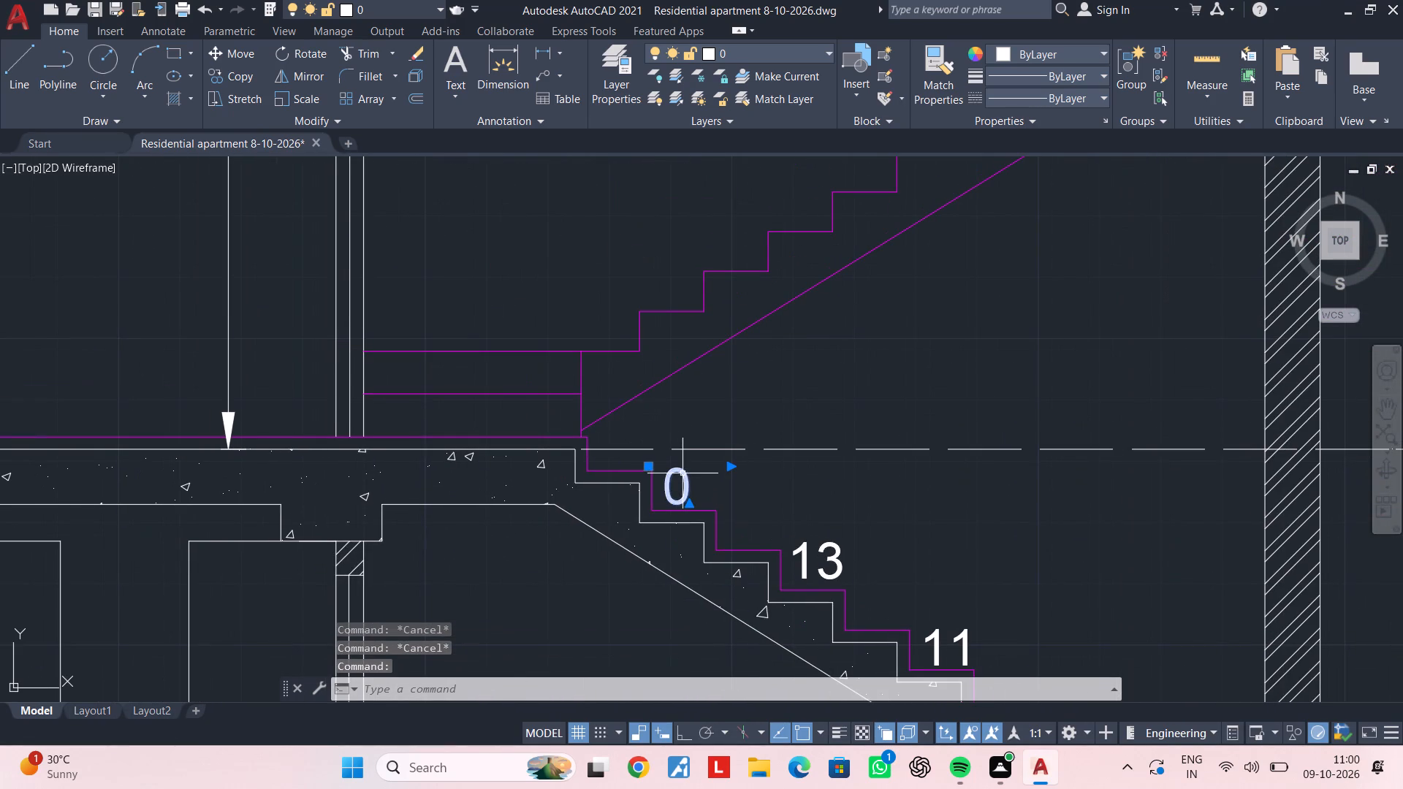
key("c")
key("o")
key("space")
left_click(683, 484)
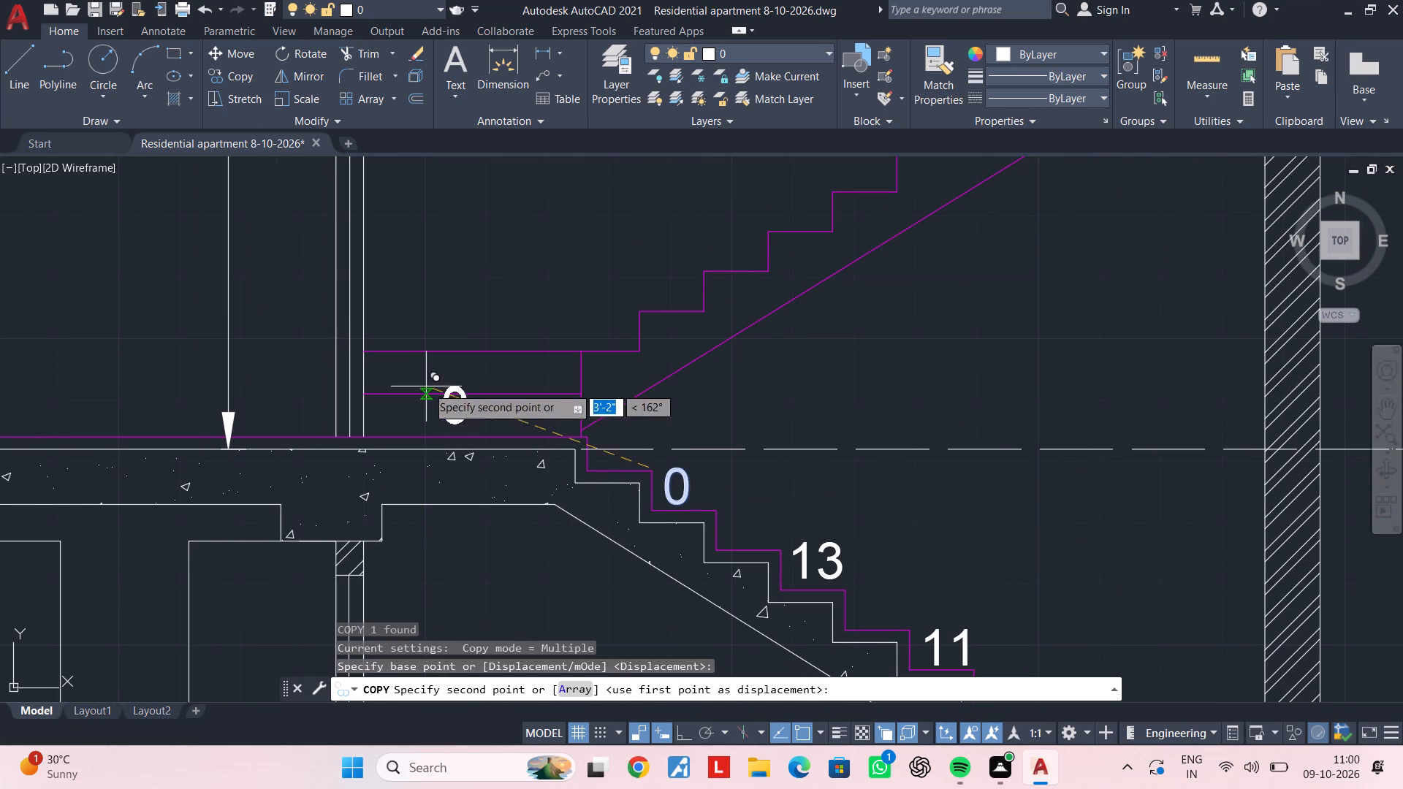
scroll(517, 406, "up", 2)
left_click(523, 384)
key("Escape")
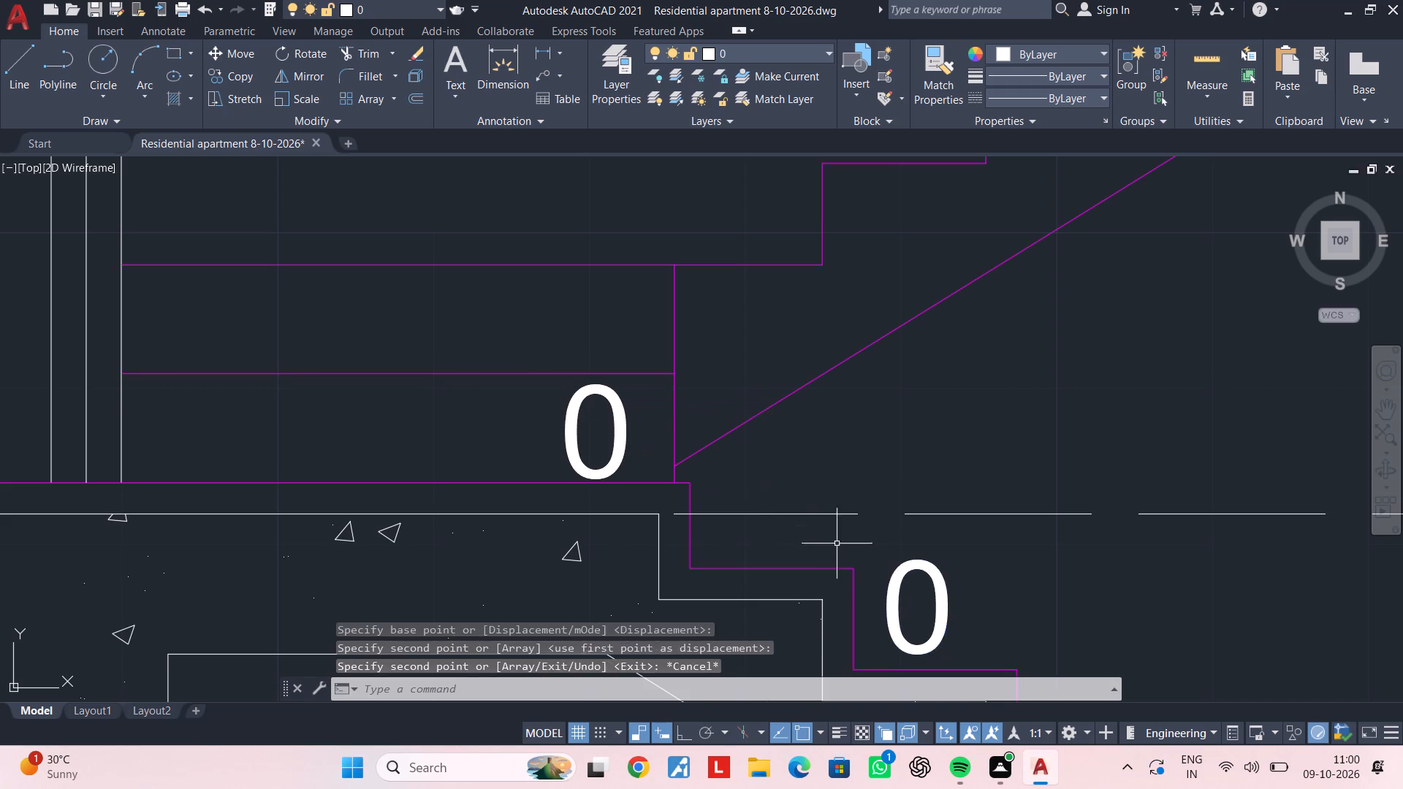
key("Escape")
Copy the same 0 label onto the floor beside the wall at the far end of the upper landing.
left_click(893, 571)
key("c")
key("o")
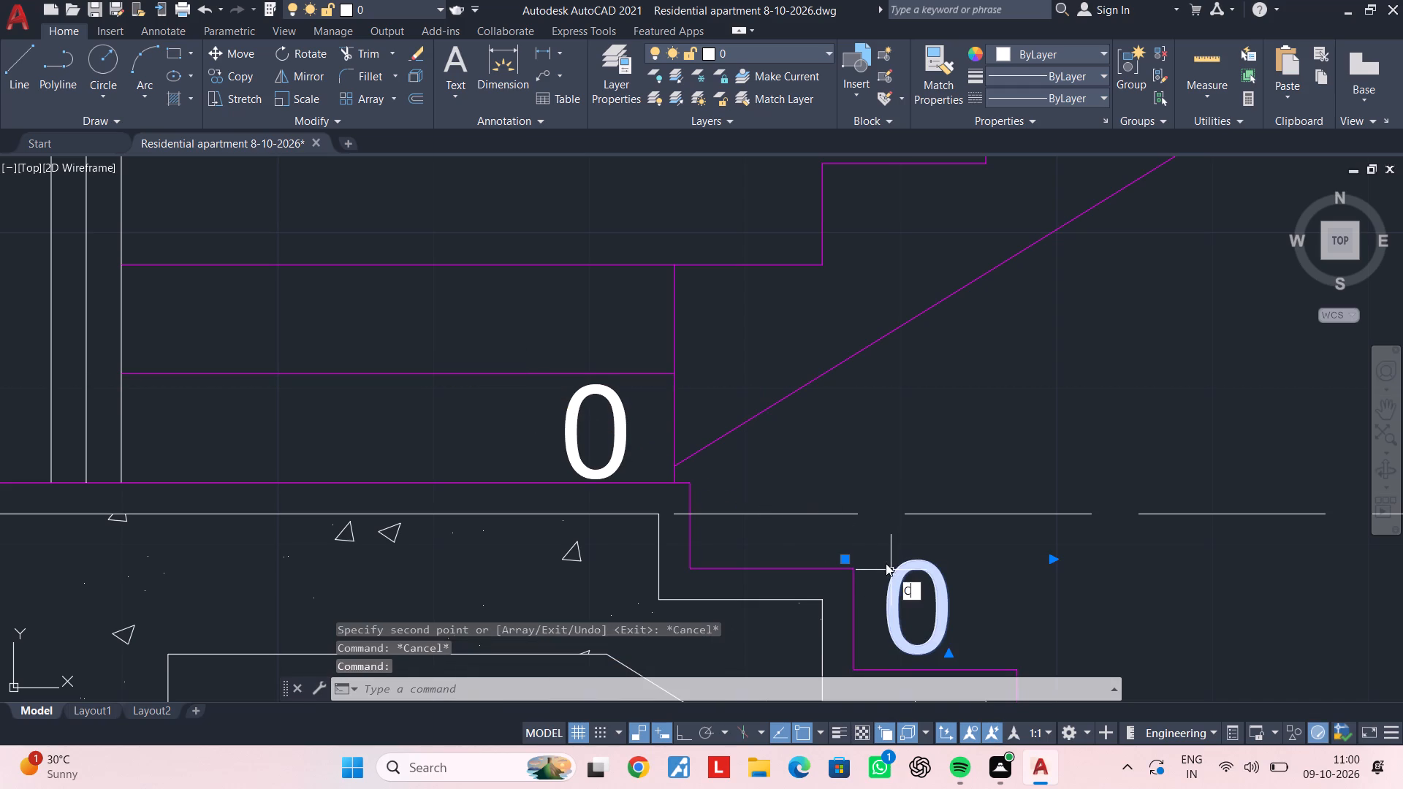
key("space")
left_click(919, 579)
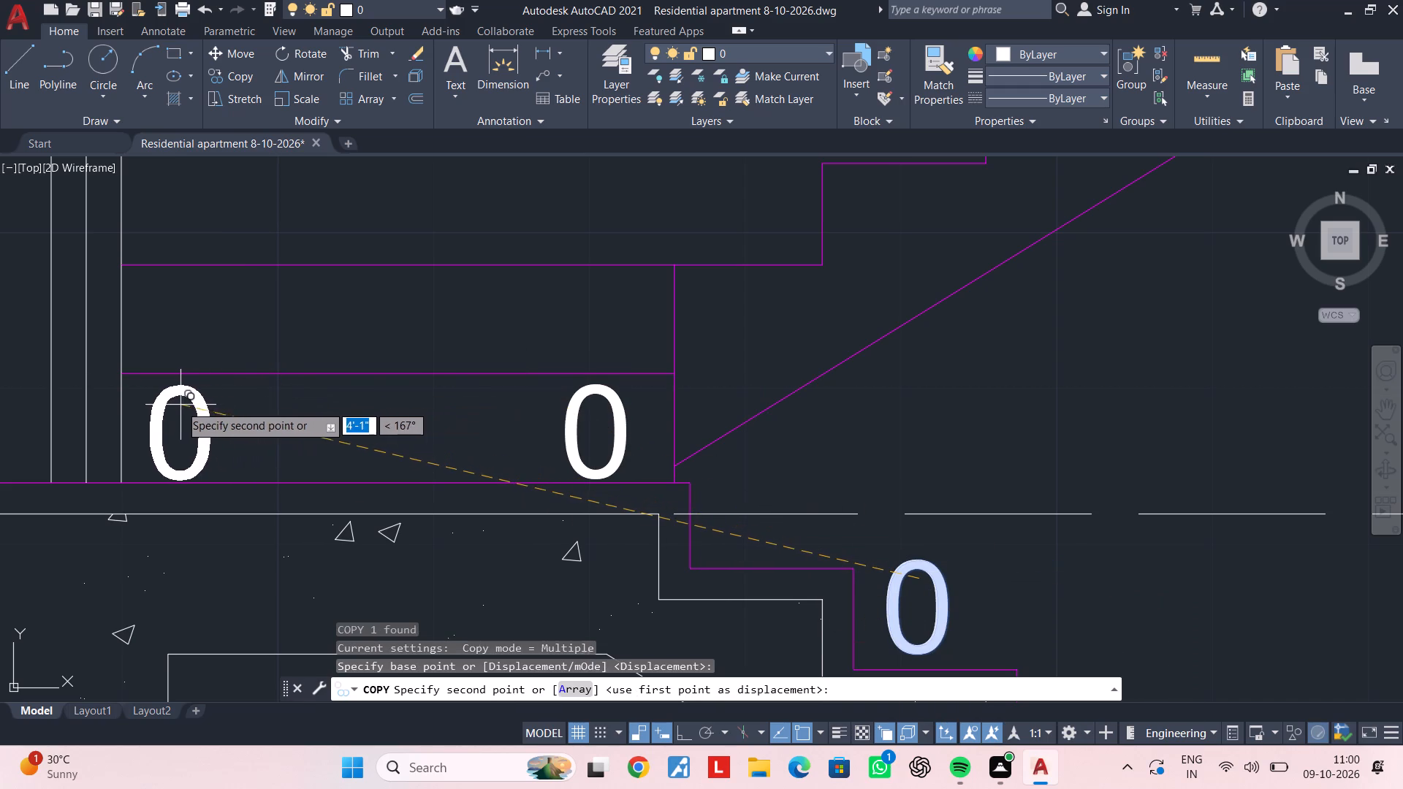
left_click(179, 405)
key("Escape")
key("Escape")
Erase the original 0 label beside the top step of the second flight.
left_click(924, 561)
key("Delete")
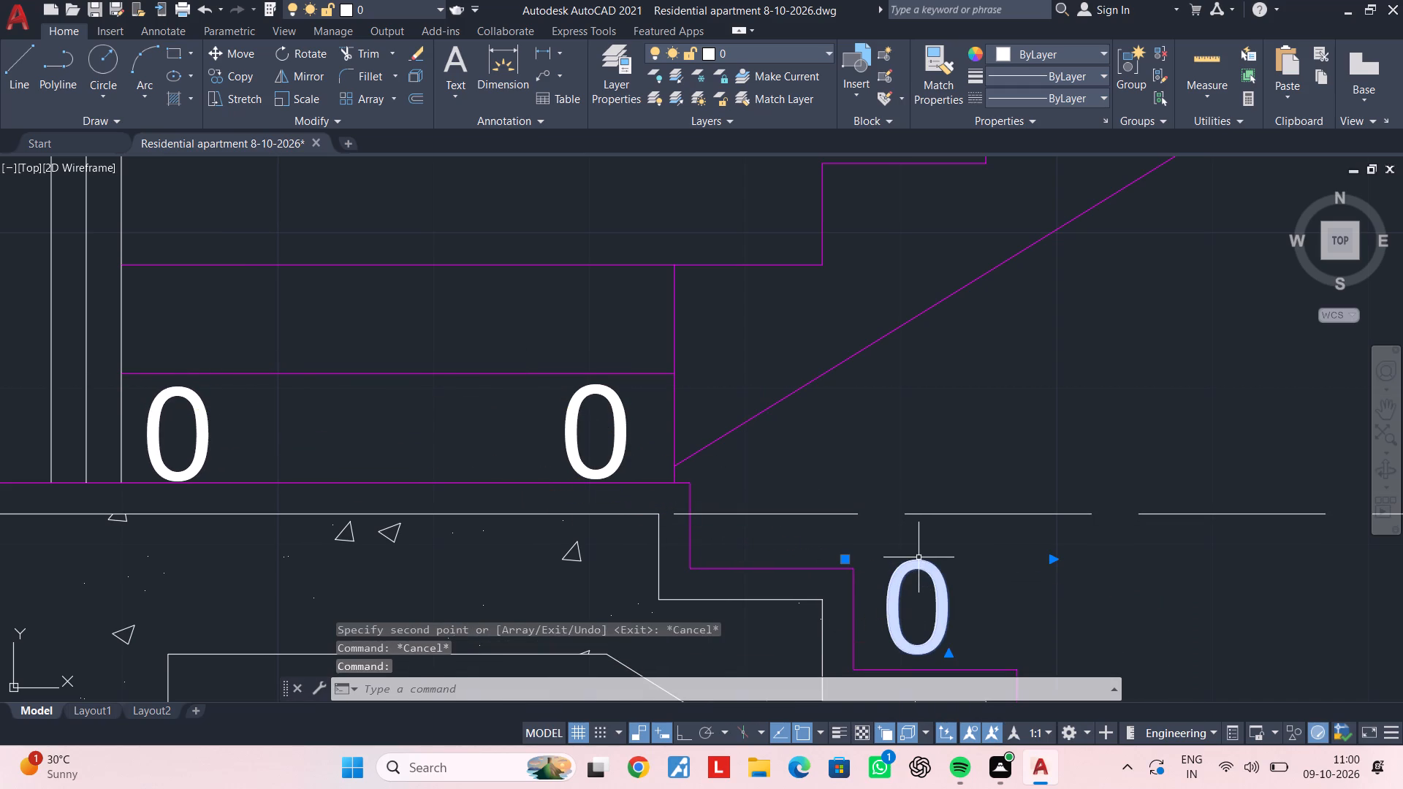
Change the 0 label near the slab edge to read 16.
double_click(619, 451)
key("Escape")
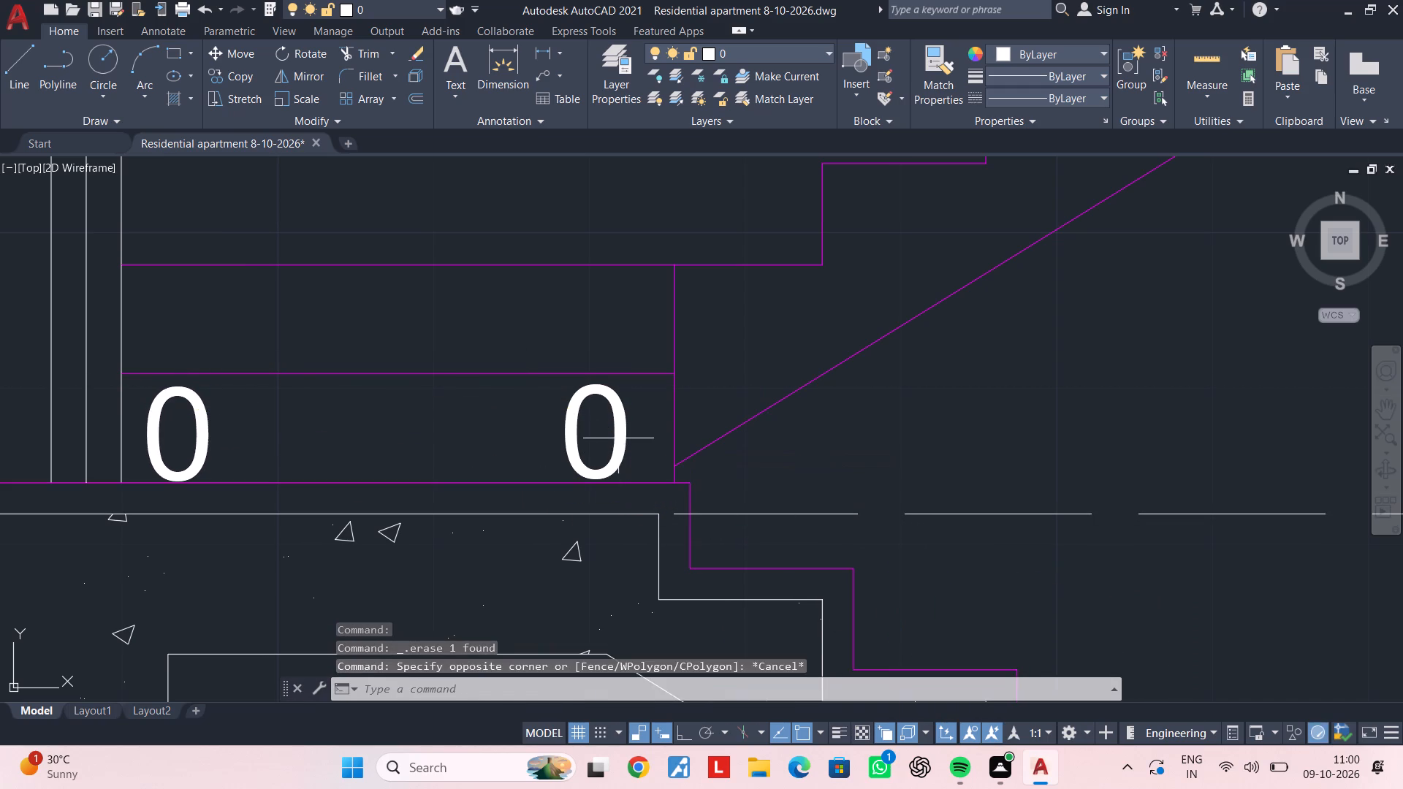
double_click(618, 438)
left_click(608, 408)
left_click(607, 406)
double_click(617, 411)
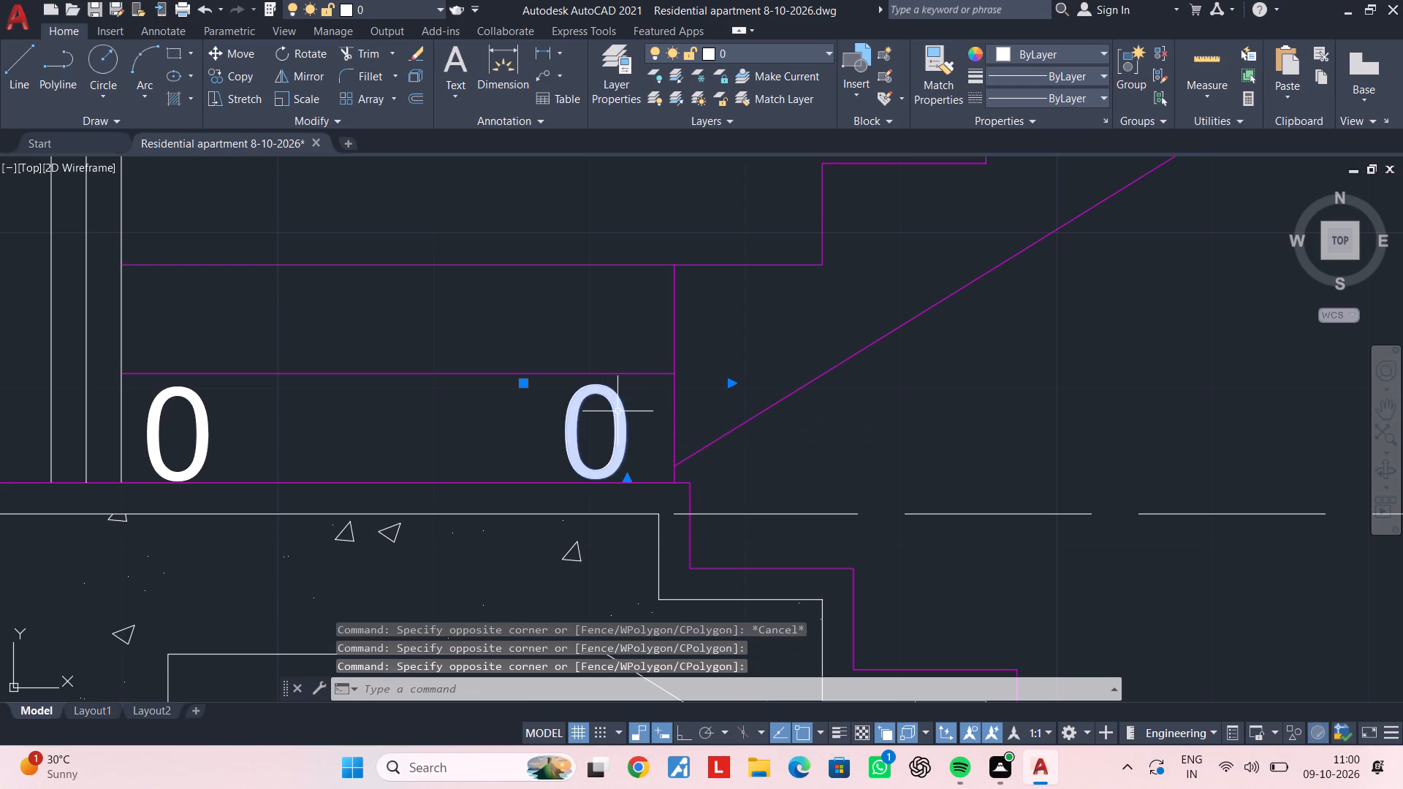
left_click(630, 411)
double_click(625, 411)
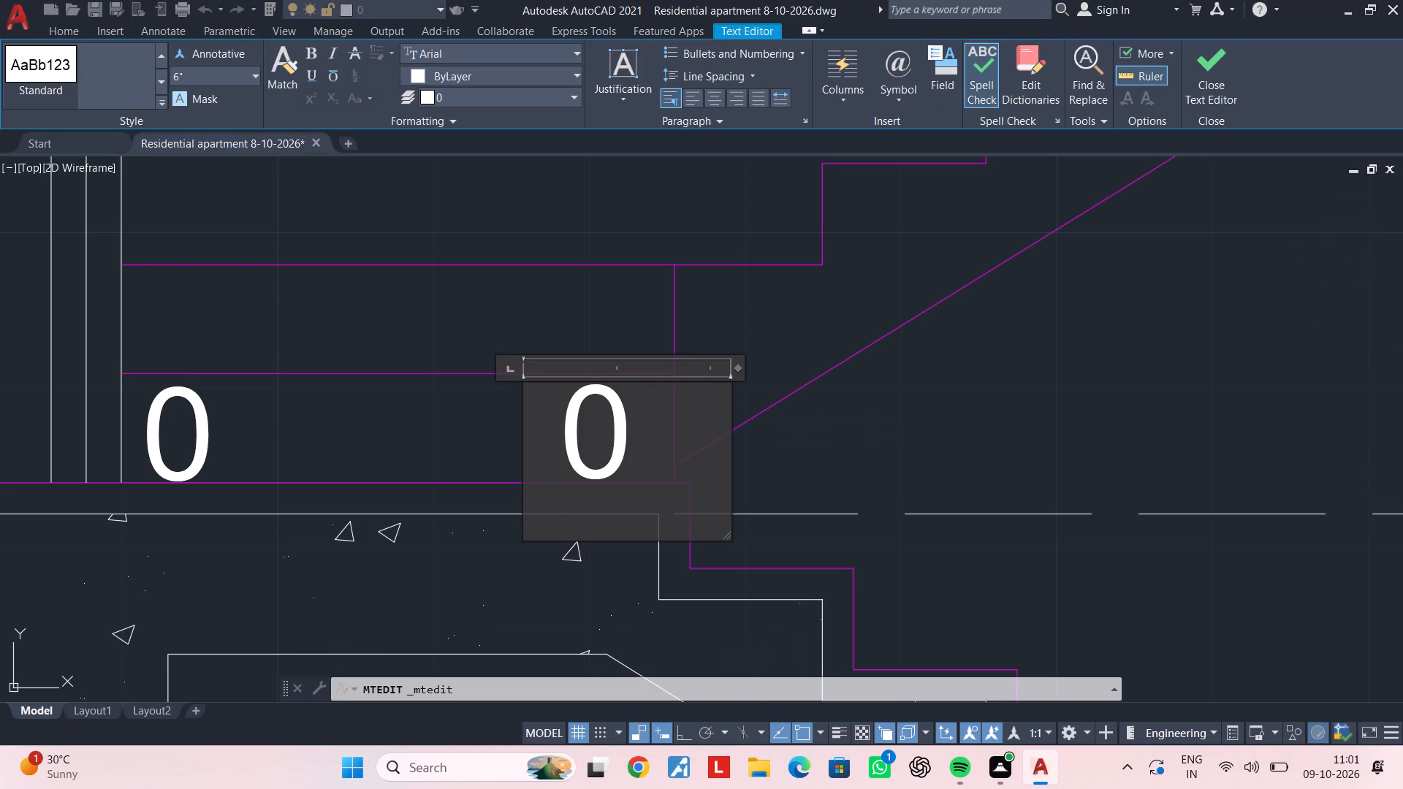
key("BackSpace")
type("16")
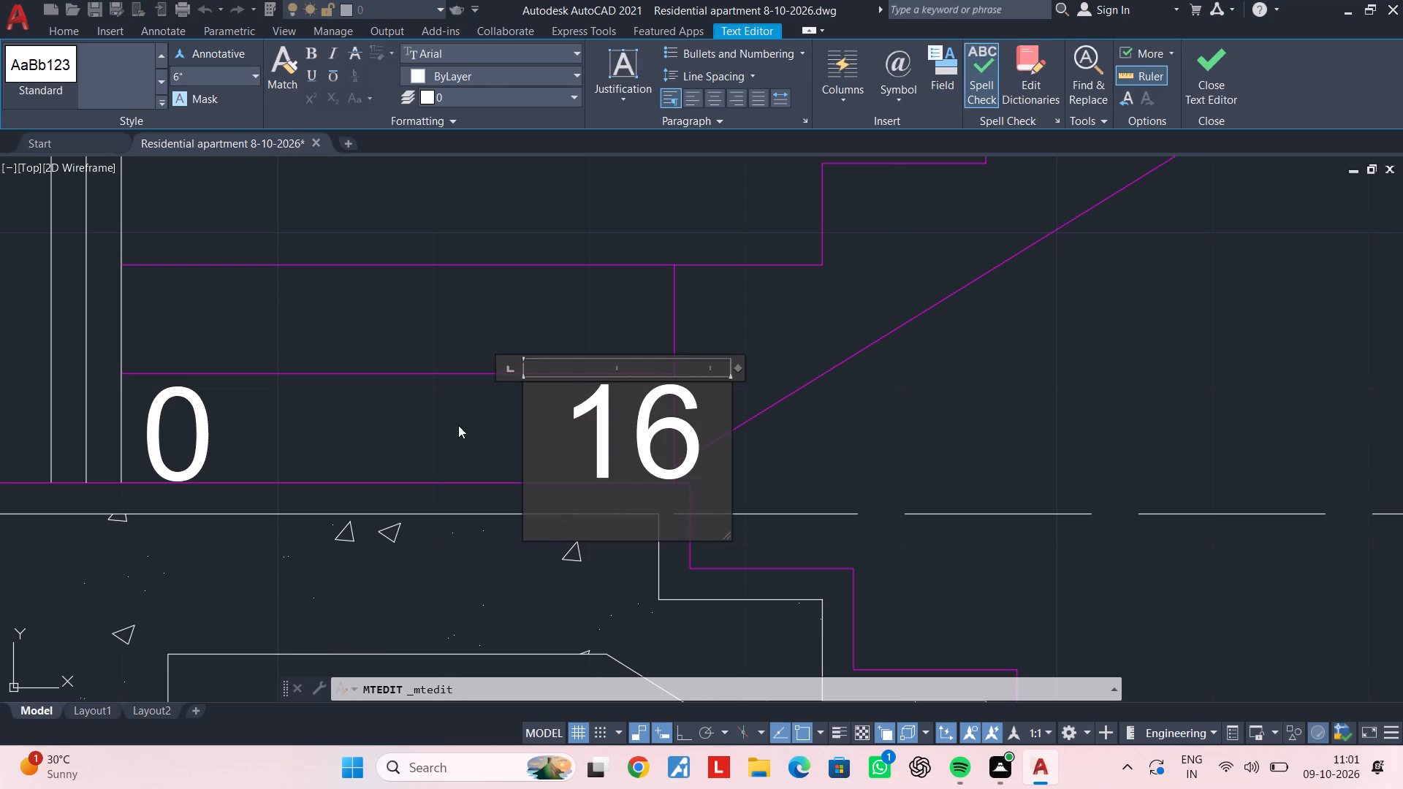
left_click(458, 425)
Move the 16 label horizontally about 3" back from the slab edge so it sits clear of the vertical magenta line.
left_click(662, 435)
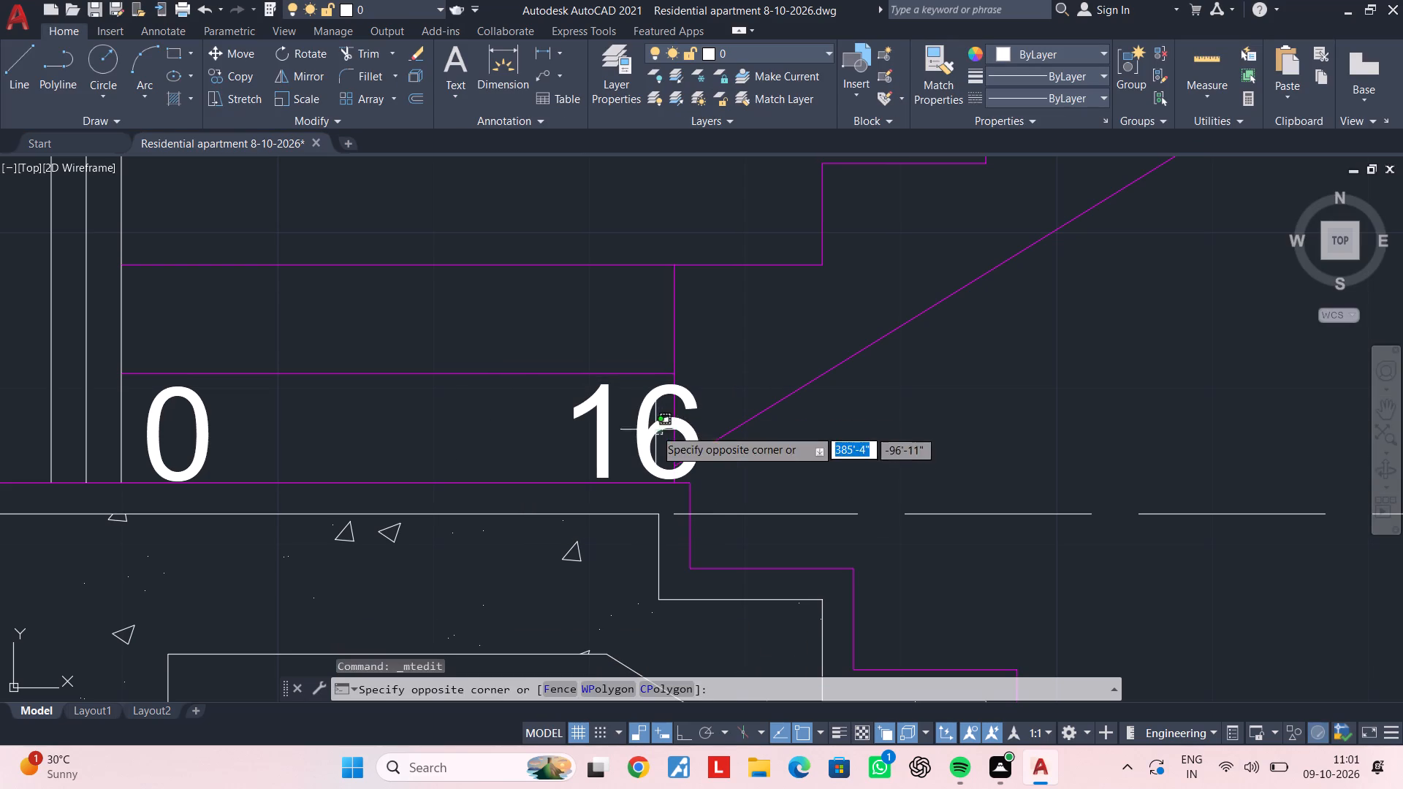
left_click(652, 427)
type("M")
key("space")
left_click(652, 427)
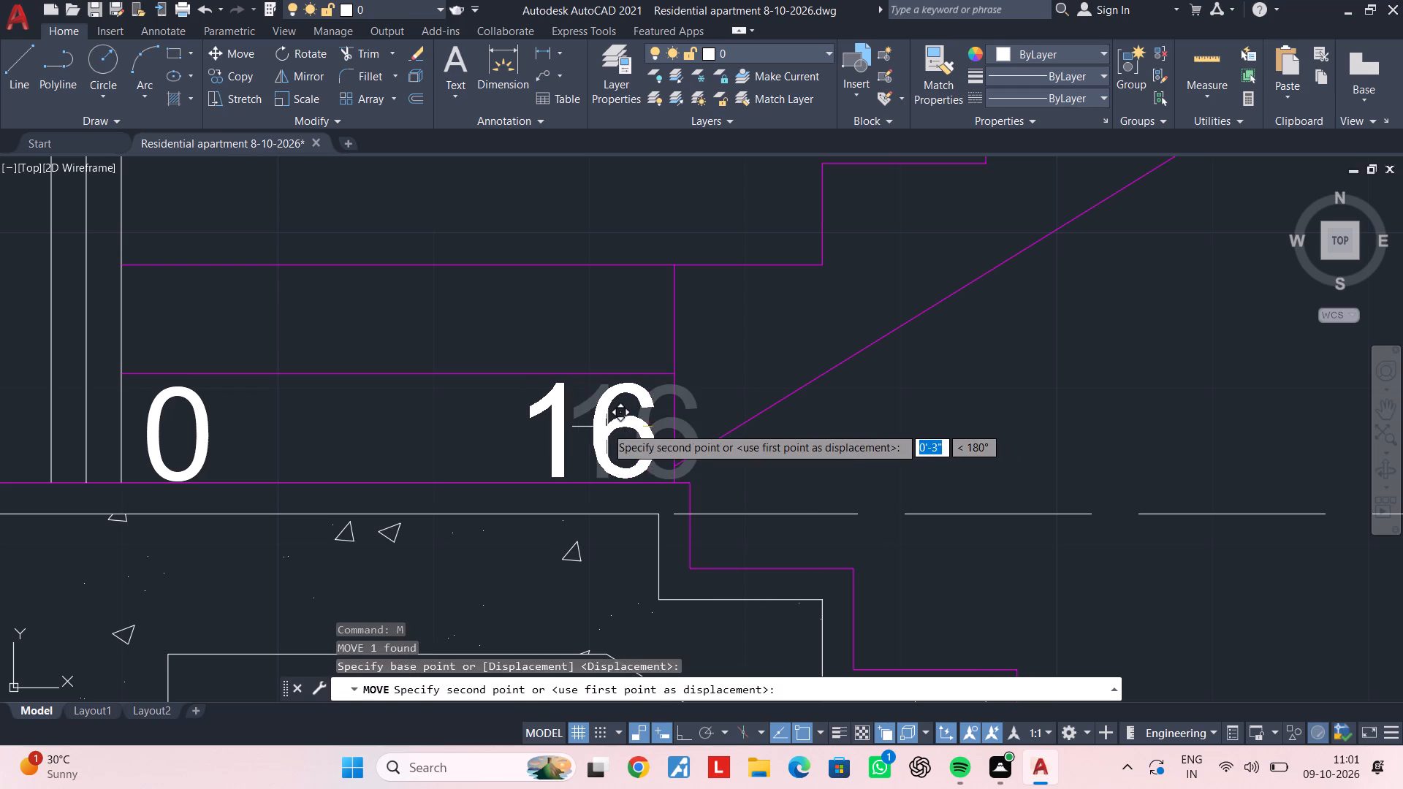
left_click(601, 427)
key("Escape")
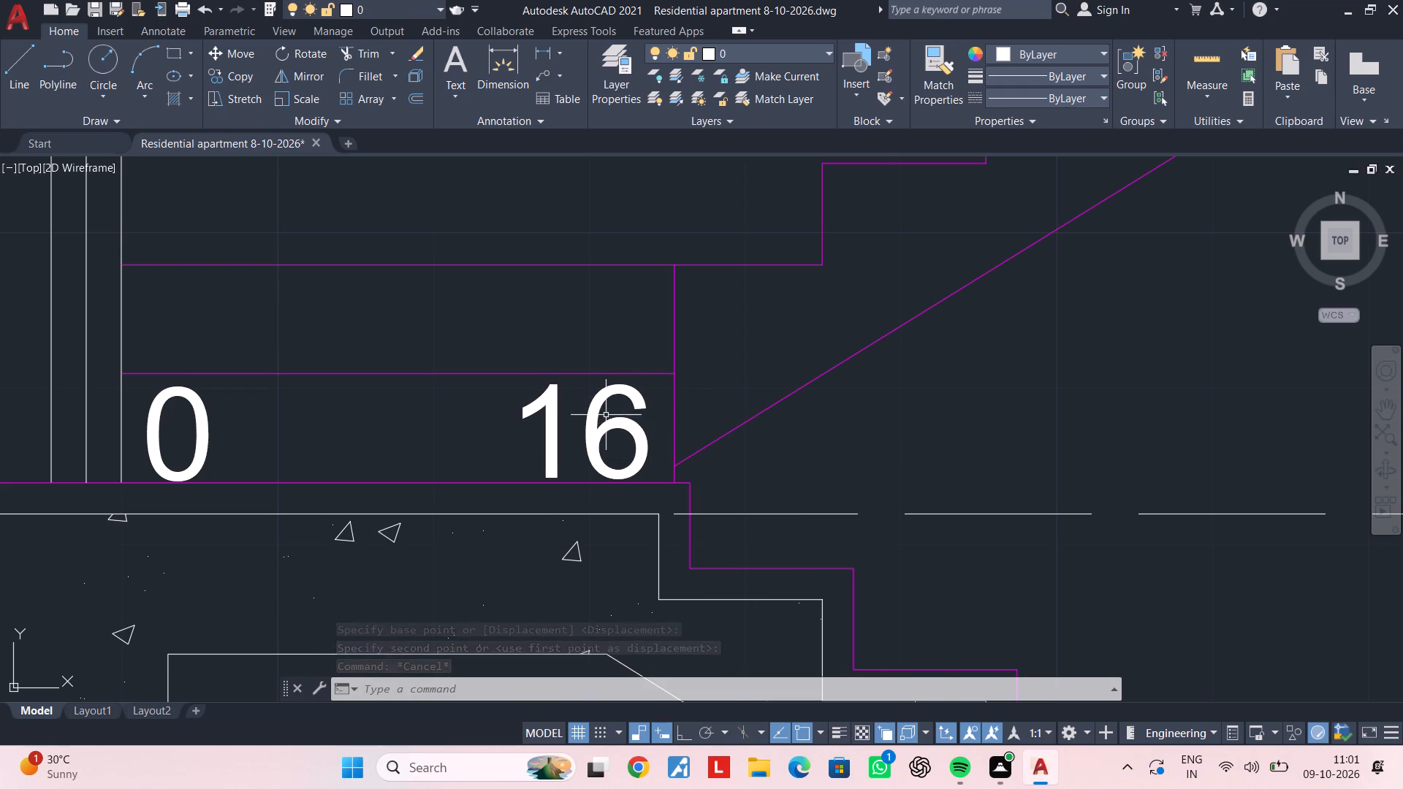
Copy the 2 label from the bottom flight onto the raised landing step directly above the 0 label beside the wall.
scroll(605, 412, "down", 2)
middle_click_drag(615, 431, 622, 571)
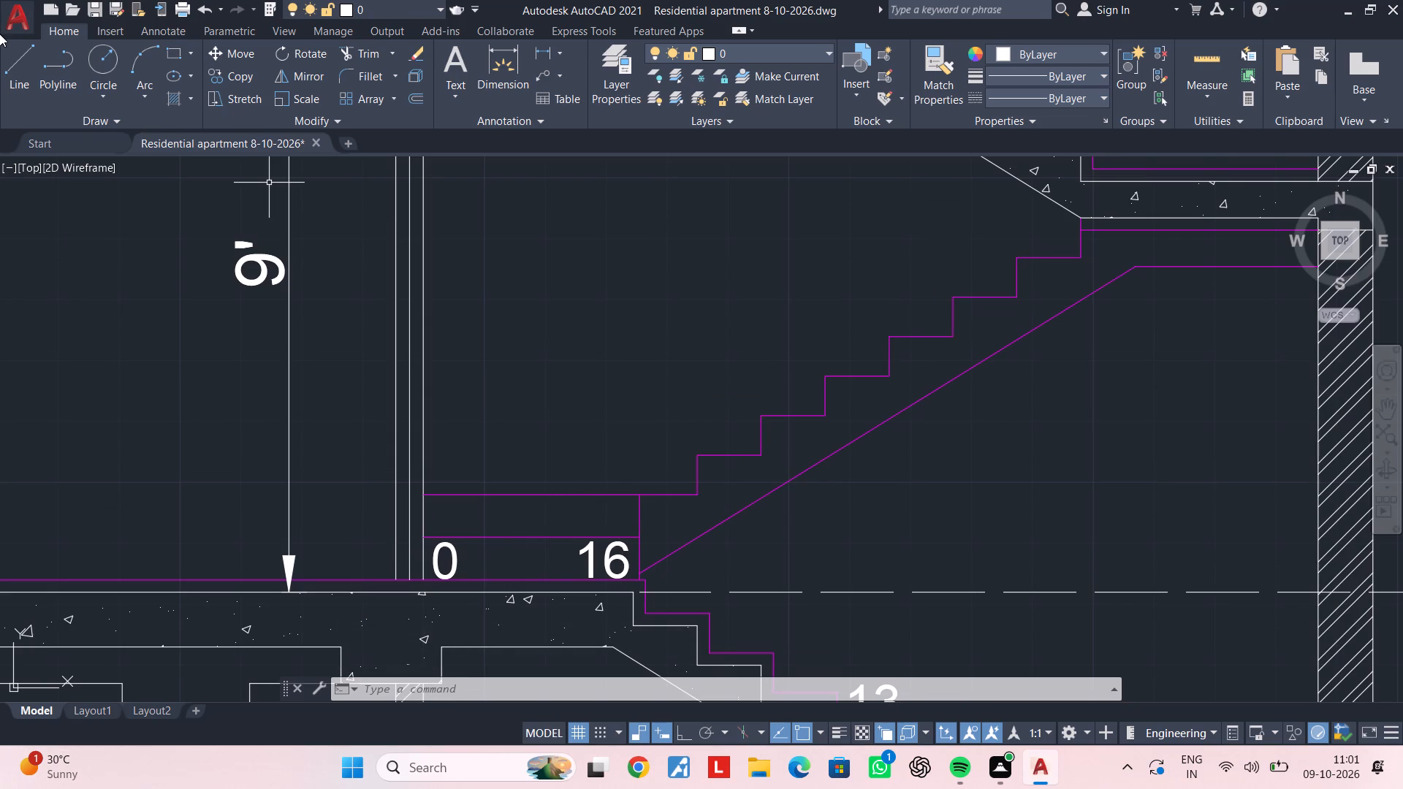
scroll(30, 58, "down", 2)
scroll(348, 291, "down", 2)
middle_click_drag(384, 319, 317, 180)
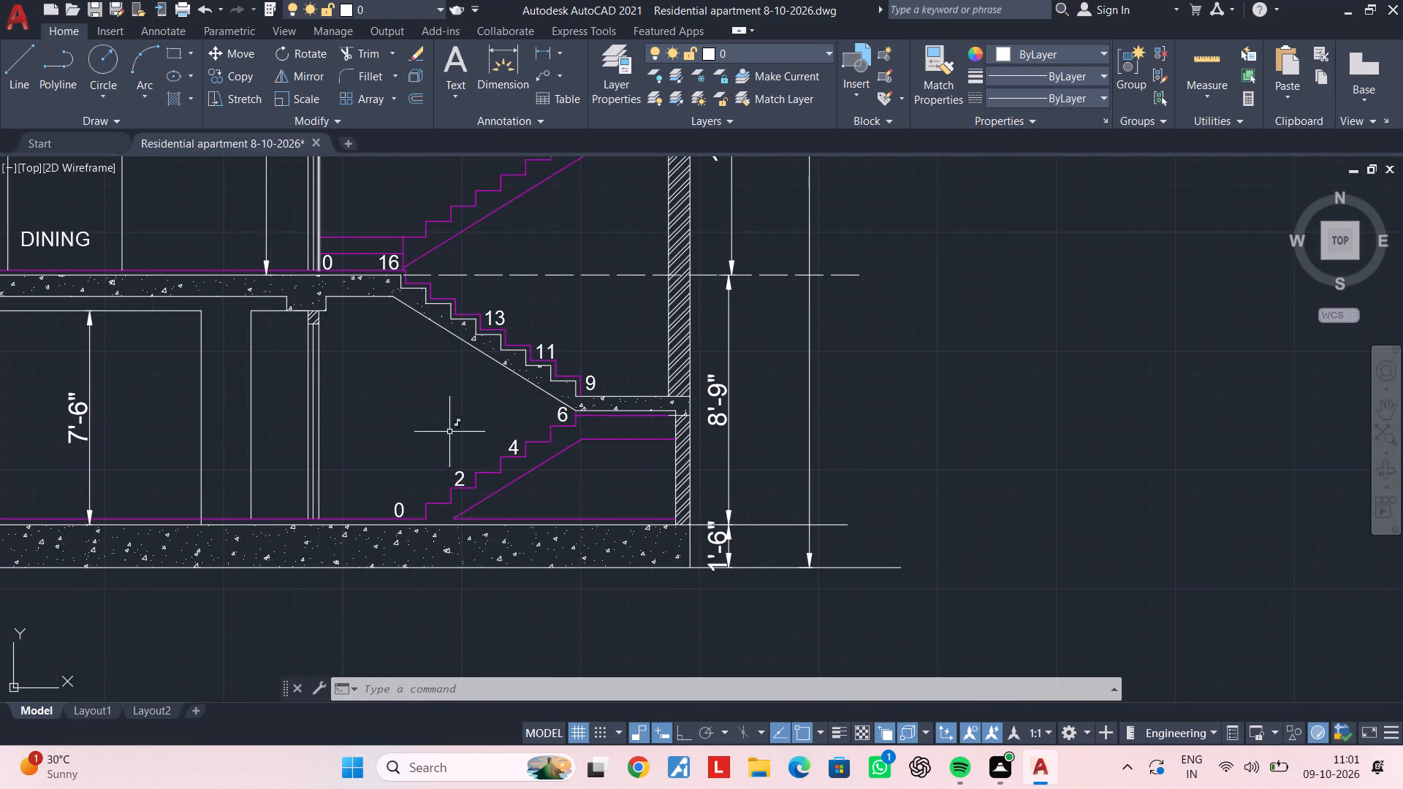
left_click(460, 481)
key("c")
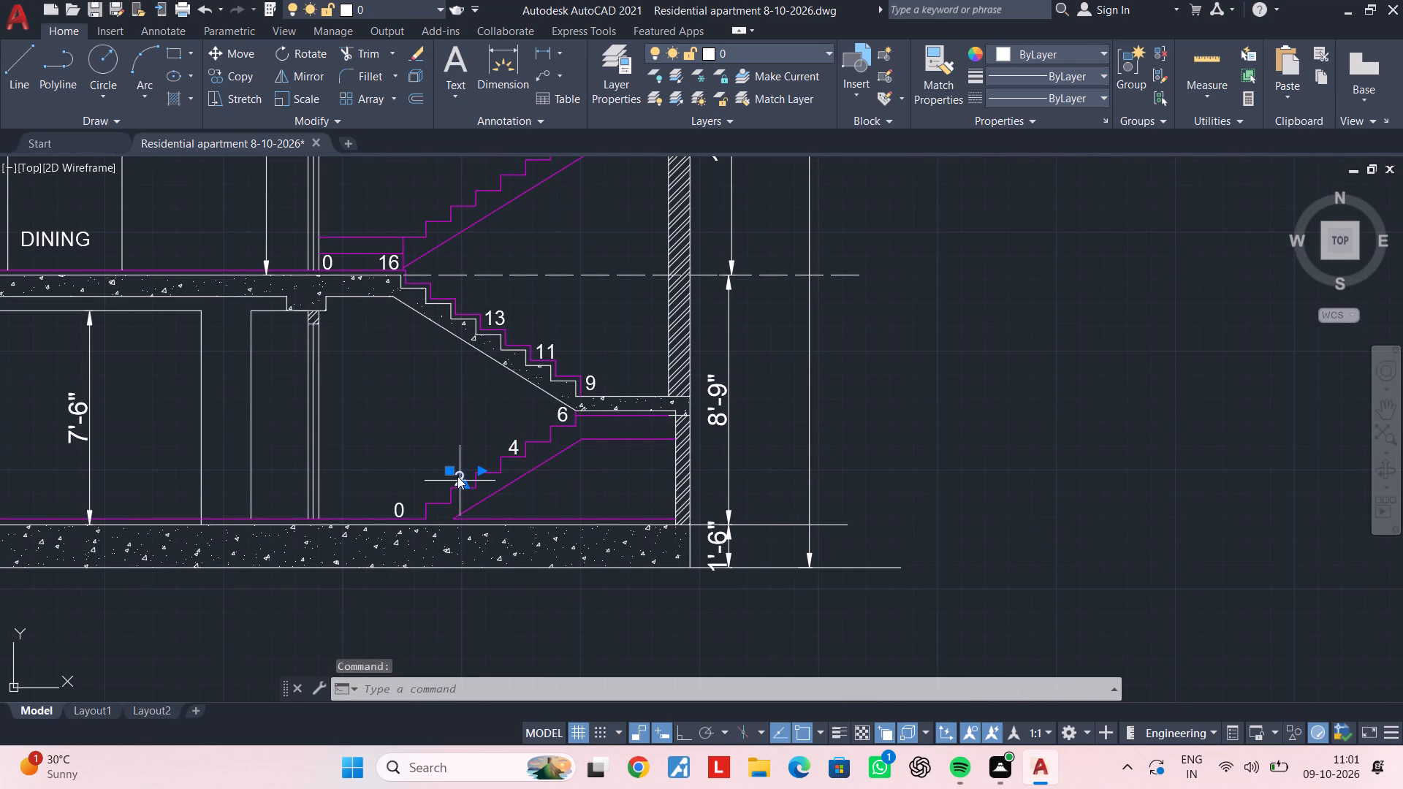
type("O")
key("space")
left_click(457, 476)
scroll(319, 240, "up", 2)
middle_click_drag(325, 217, 311, 349)
scroll(306, 327, "up", 2)
left_click(273, 319)
key("Escape")
key("Escape")
Copy the bottom flight's 4 label to three places on the next ascending flight above the 16 label, one on every second step.
scroll(534, 372, "down", 2)
middle_click_drag(598, 395, 366, 345)
middle_click_drag(574, 435, 477, 185)
scroll(588, 405, "down", 2)
scroll(584, 492, "up", 2)
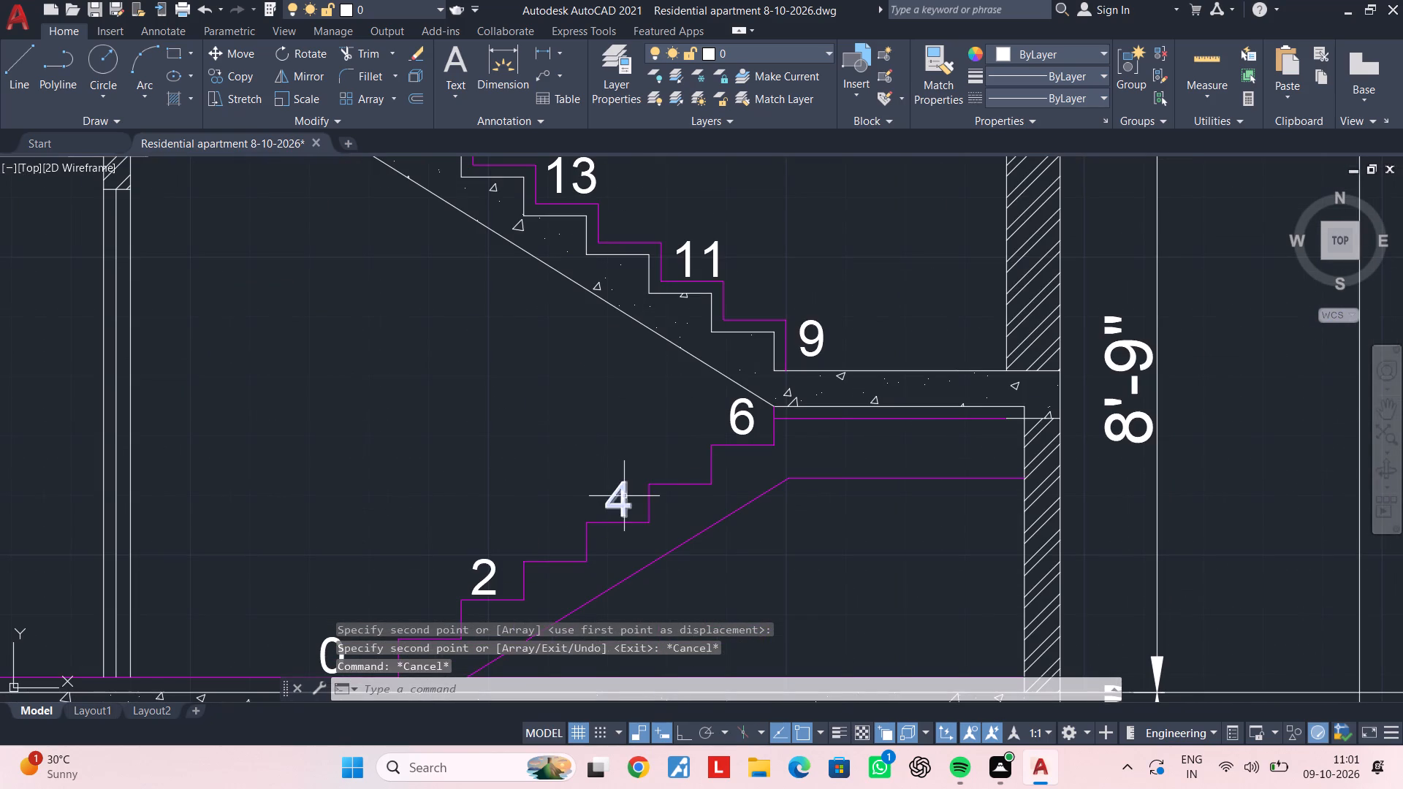
left_click(623, 496)
key("c")
key("o")
key("space")
left_click_drag(615, 498, 610, 469)
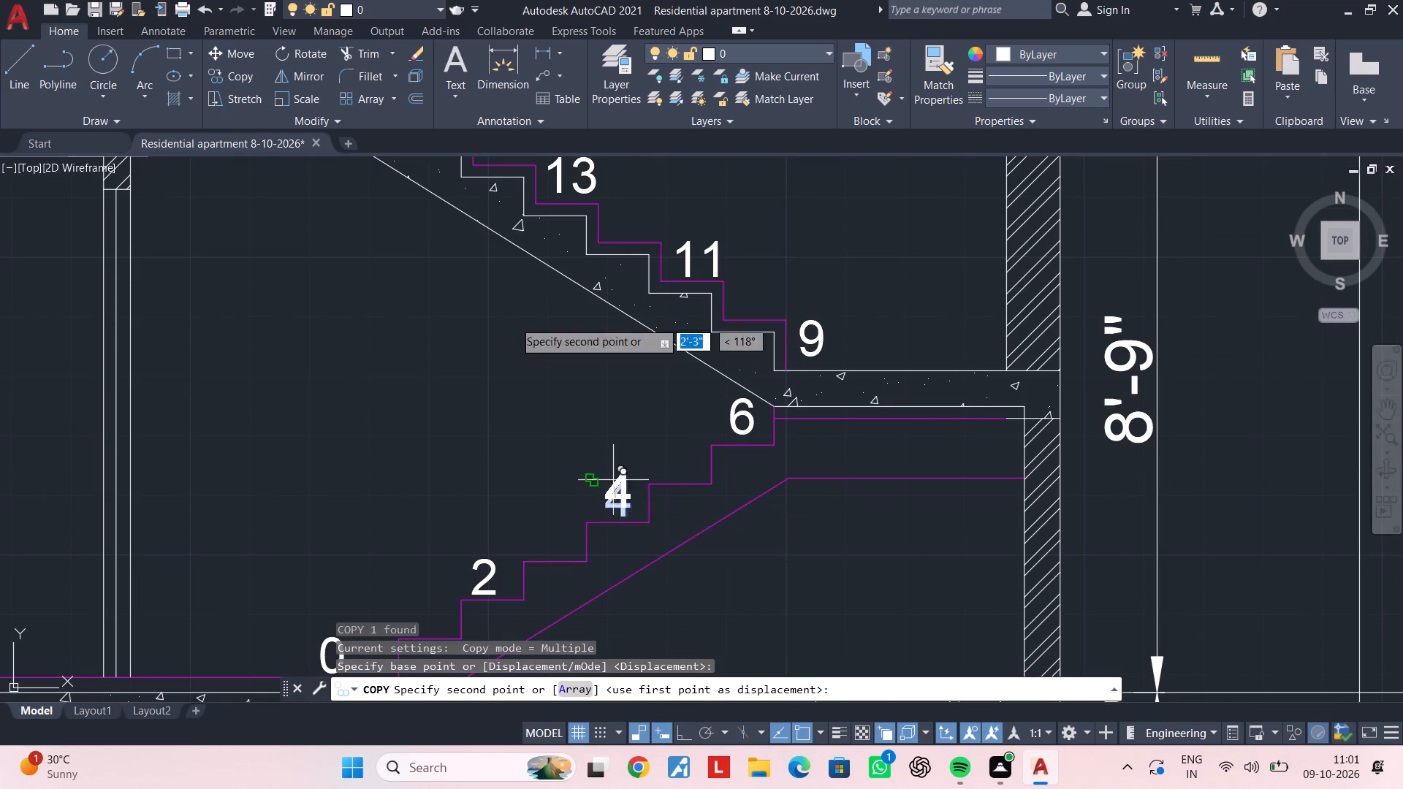
scroll(449, 226, "down", 1)
middle_click_drag(451, 232, 483, 543)
scroll(460, 346, "up", 1)
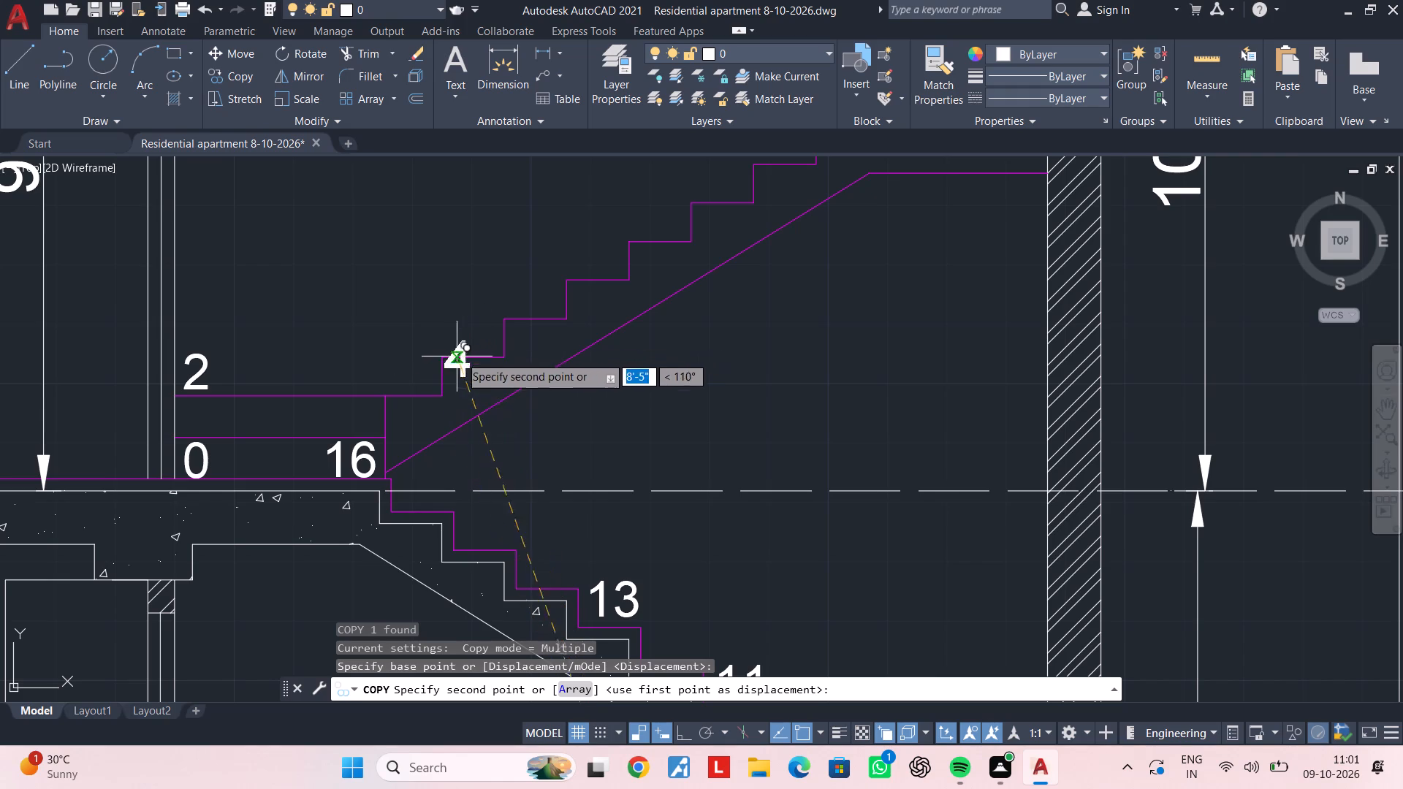
scroll(470, 321, "up", 2)
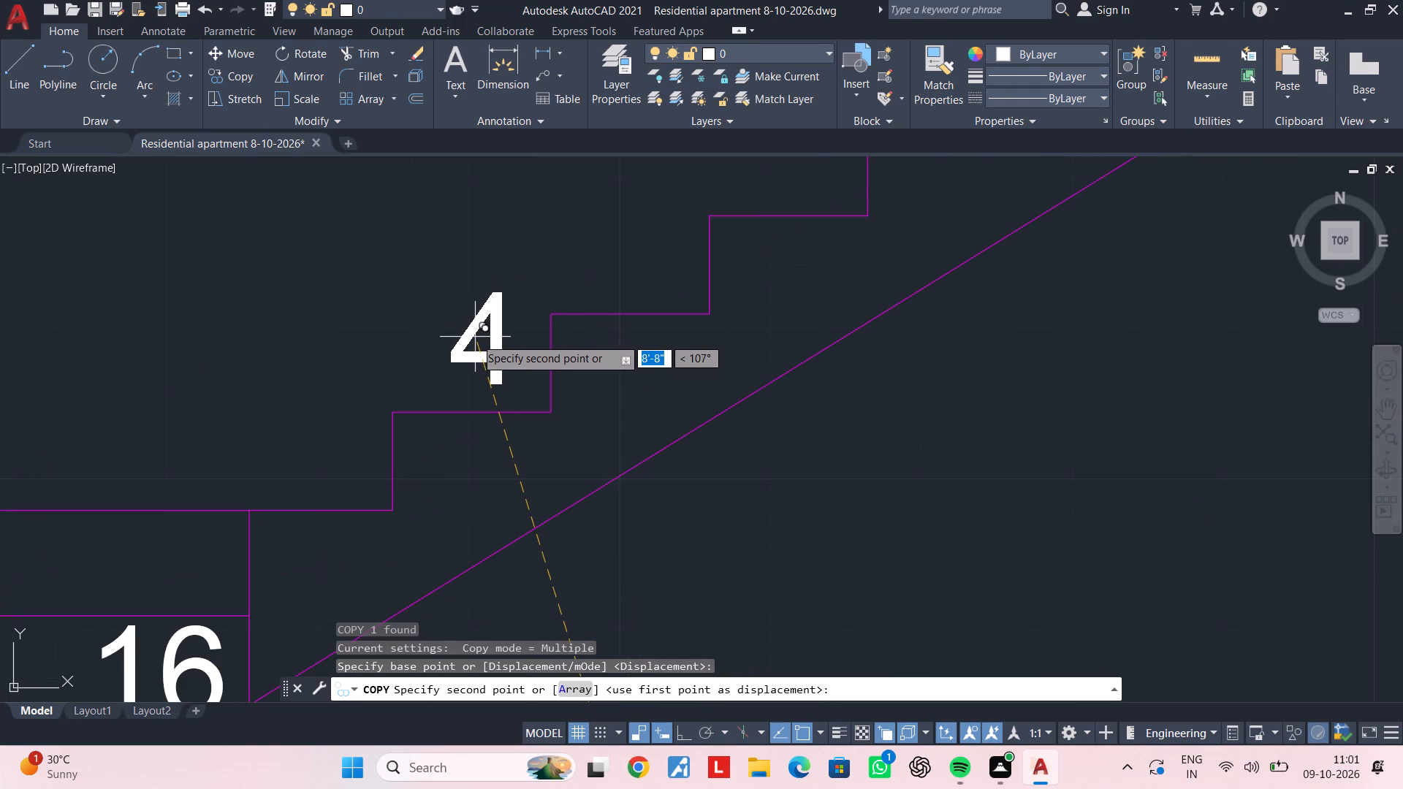
left_click(475, 340)
scroll(564, 298, "down", 2)
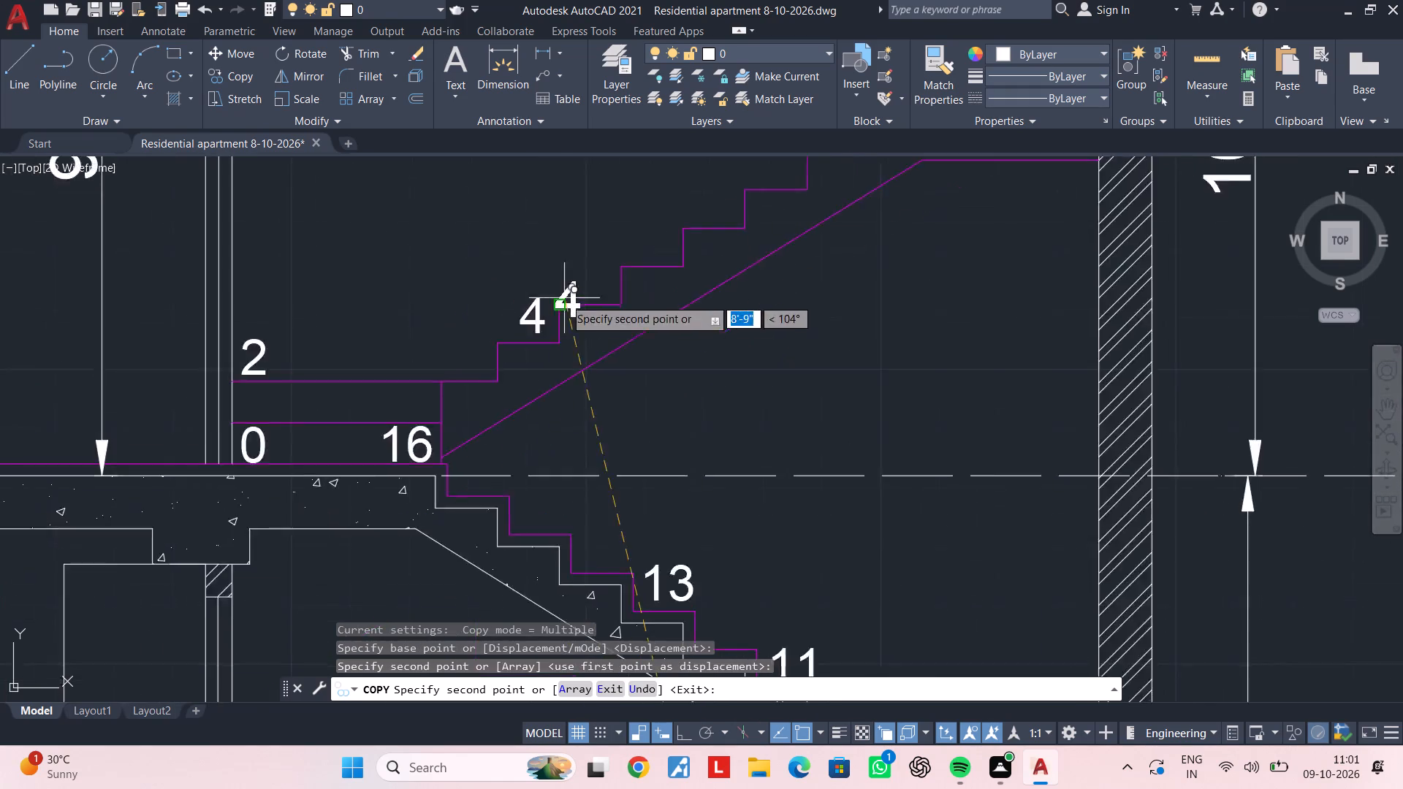
middle_click_drag(561, 304, 446, 423)
left_click(530, 357)
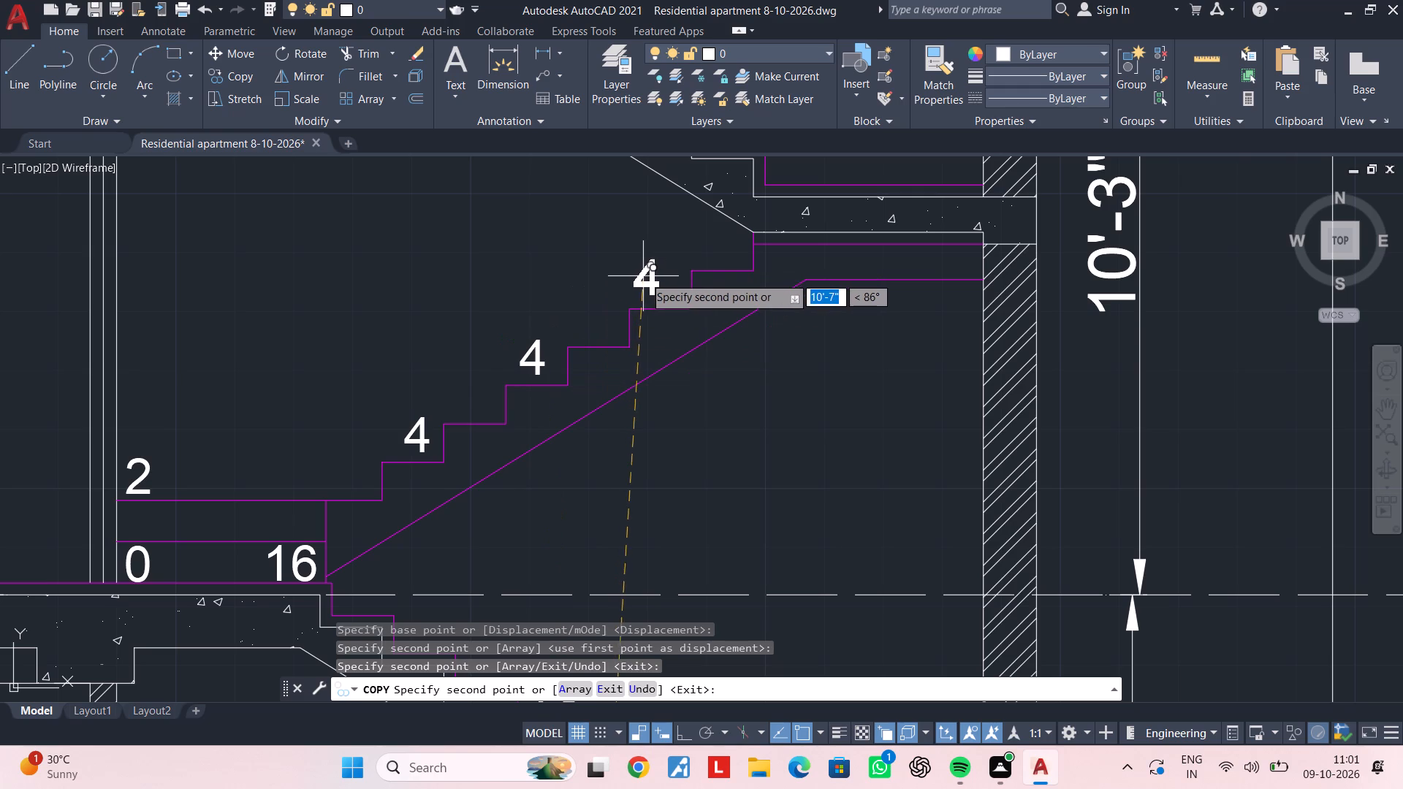
left_click(652, 276)
key("Escape")
key("Escape")
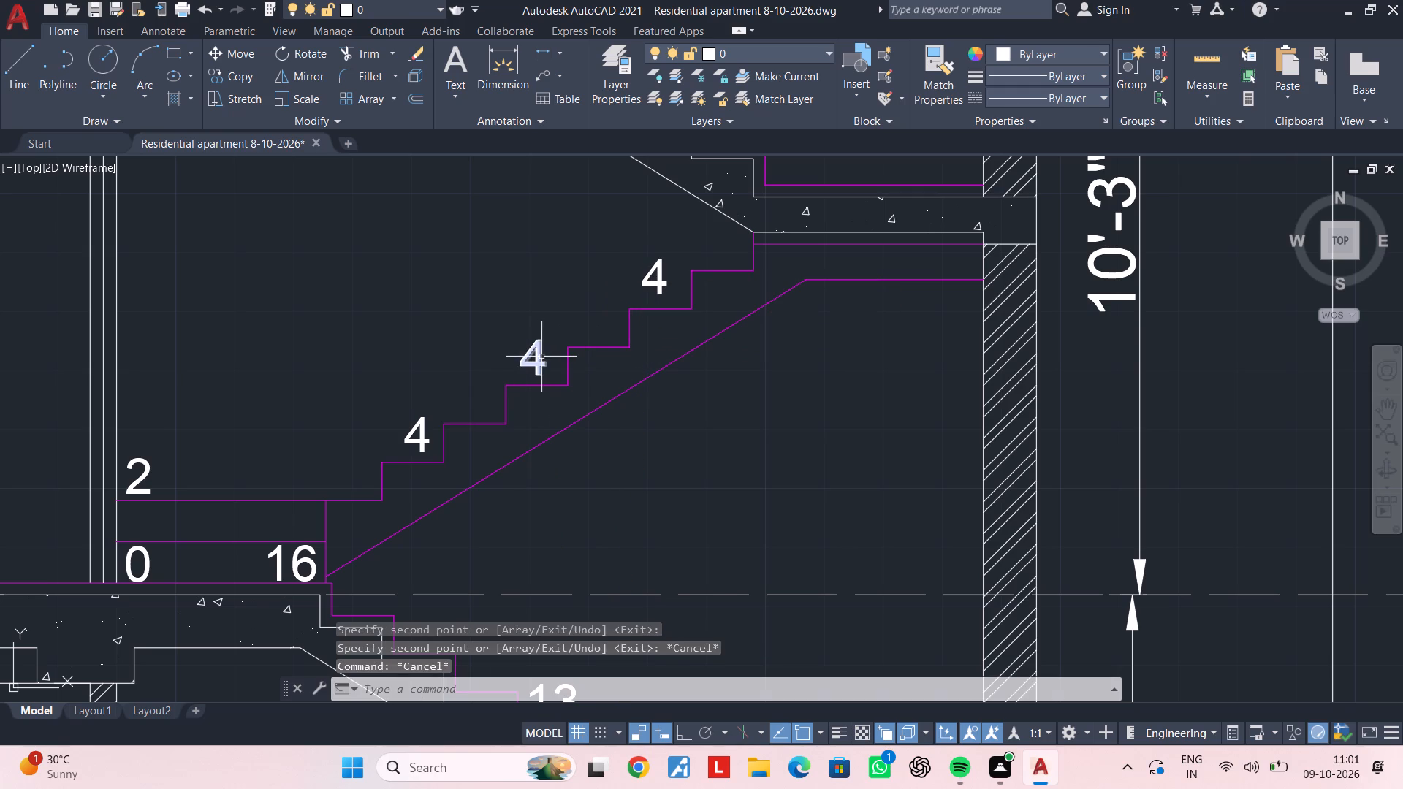
Renumber the middle and uppermost copies of the 4 label as 6 and 8, going up the flight.
double_click(541, 357)
key("BackSpace")
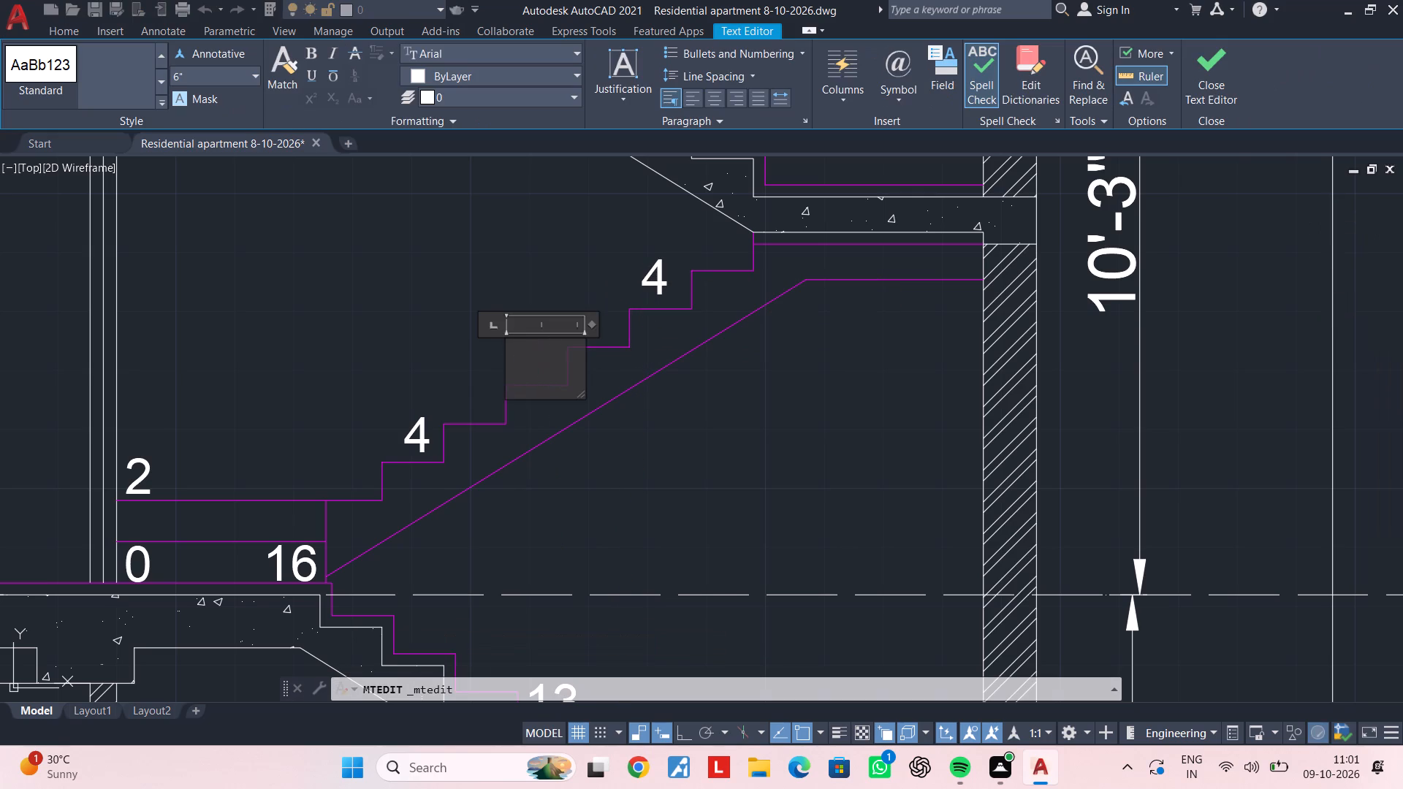
key("6")
left_click(449, 240)
middle_click_drag(539, 293, 457, 363)
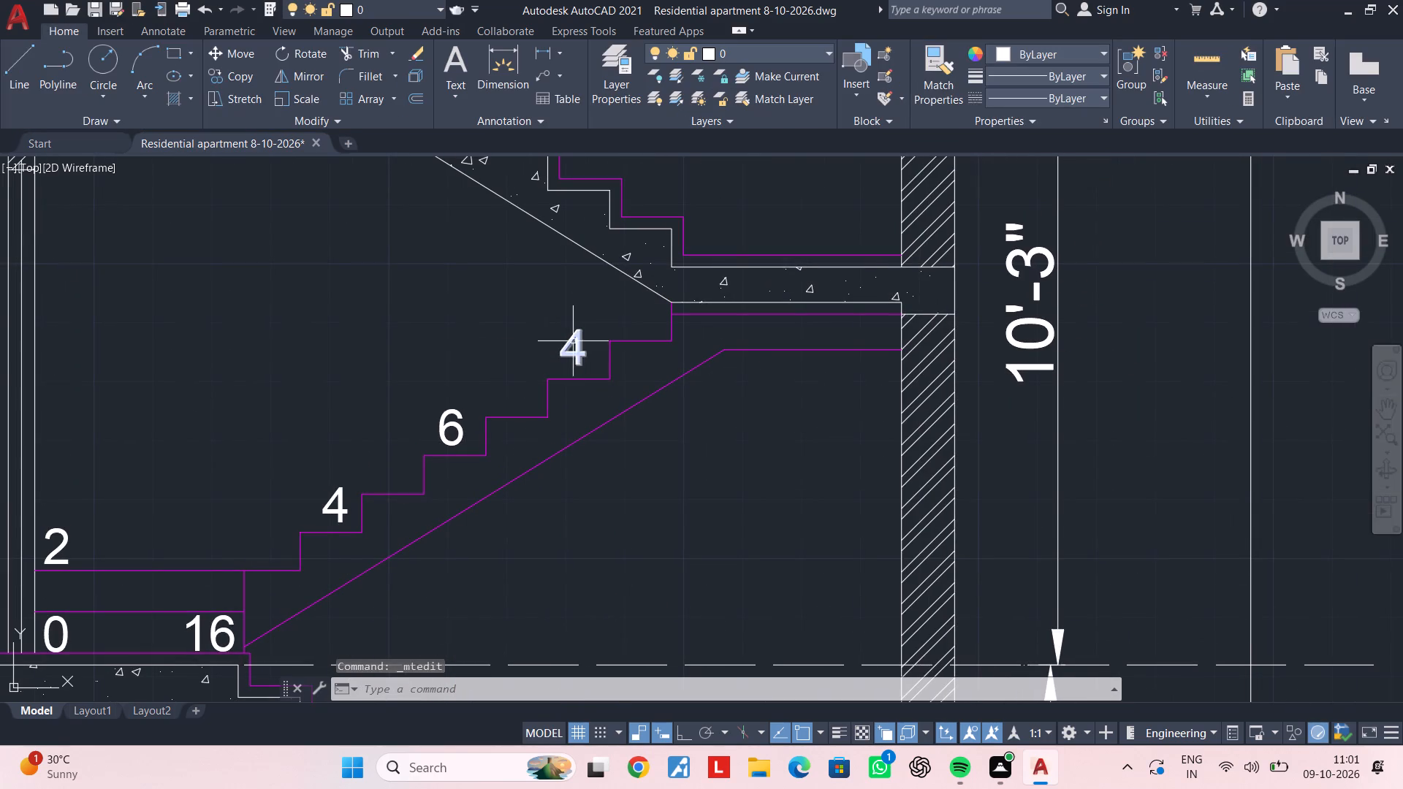
double_click(573, 341)
left_click(585, 341)
key("BackSpace")
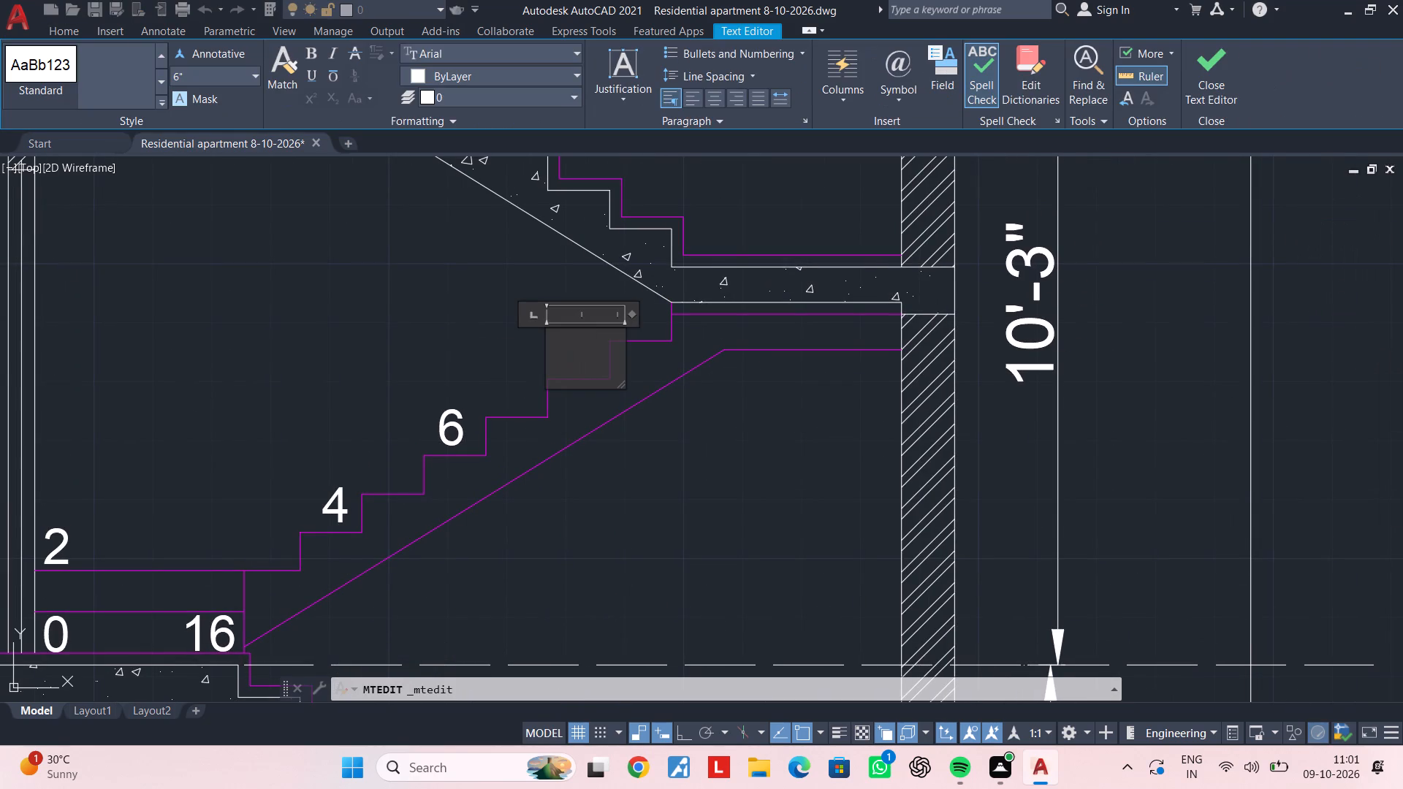
key("8")
left_click(459, 298)
Copy the 8 label onto the mid-landing finish line, beside the lowest riser of the return flight.
scroll(461, 298, "down", 3)
middle_click_drag(465, 310, 409, 380)
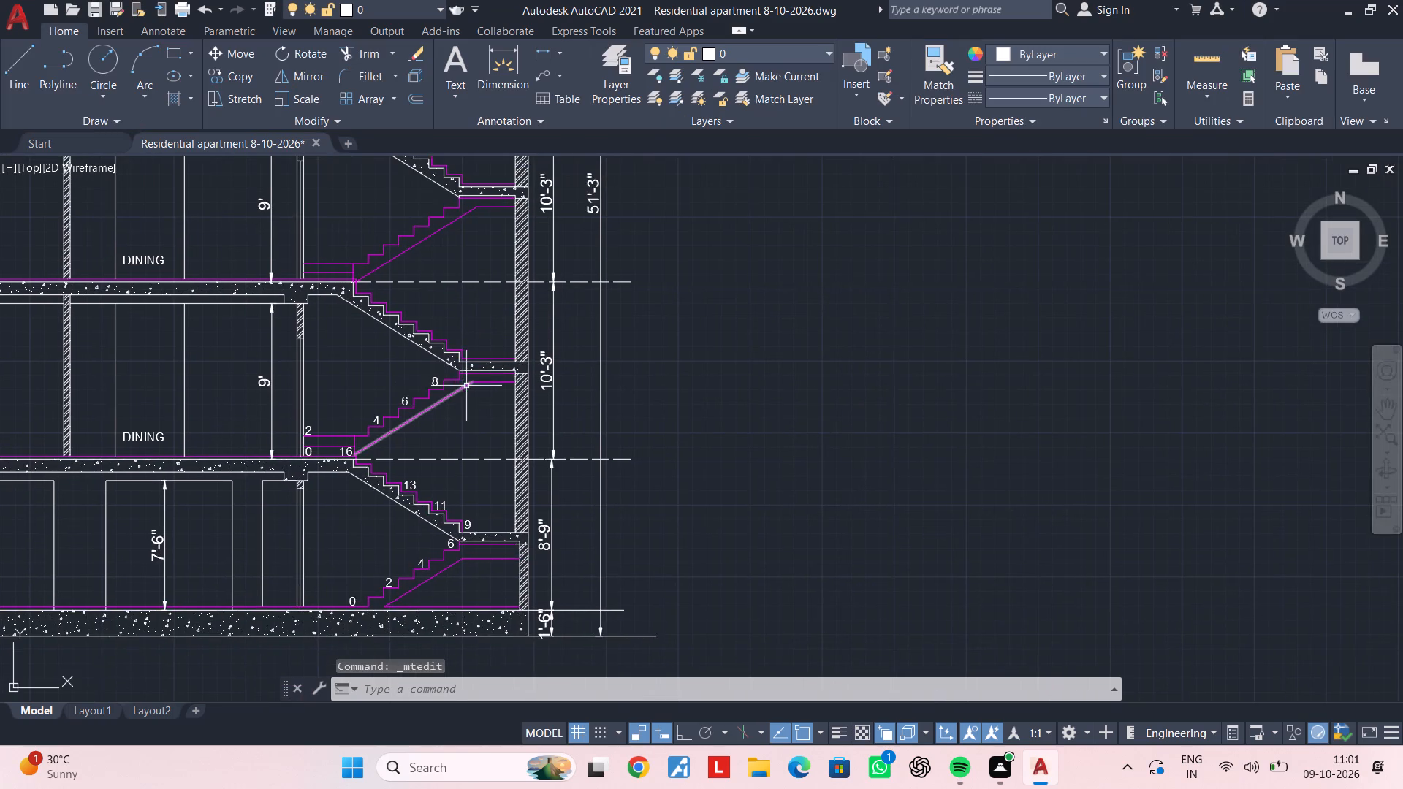
scroll(451, 361, "up", 2)
middle_click_drag(417, 394, 525, 411)
scroll(517, 411, "up", 2)
left_click(514, 423)
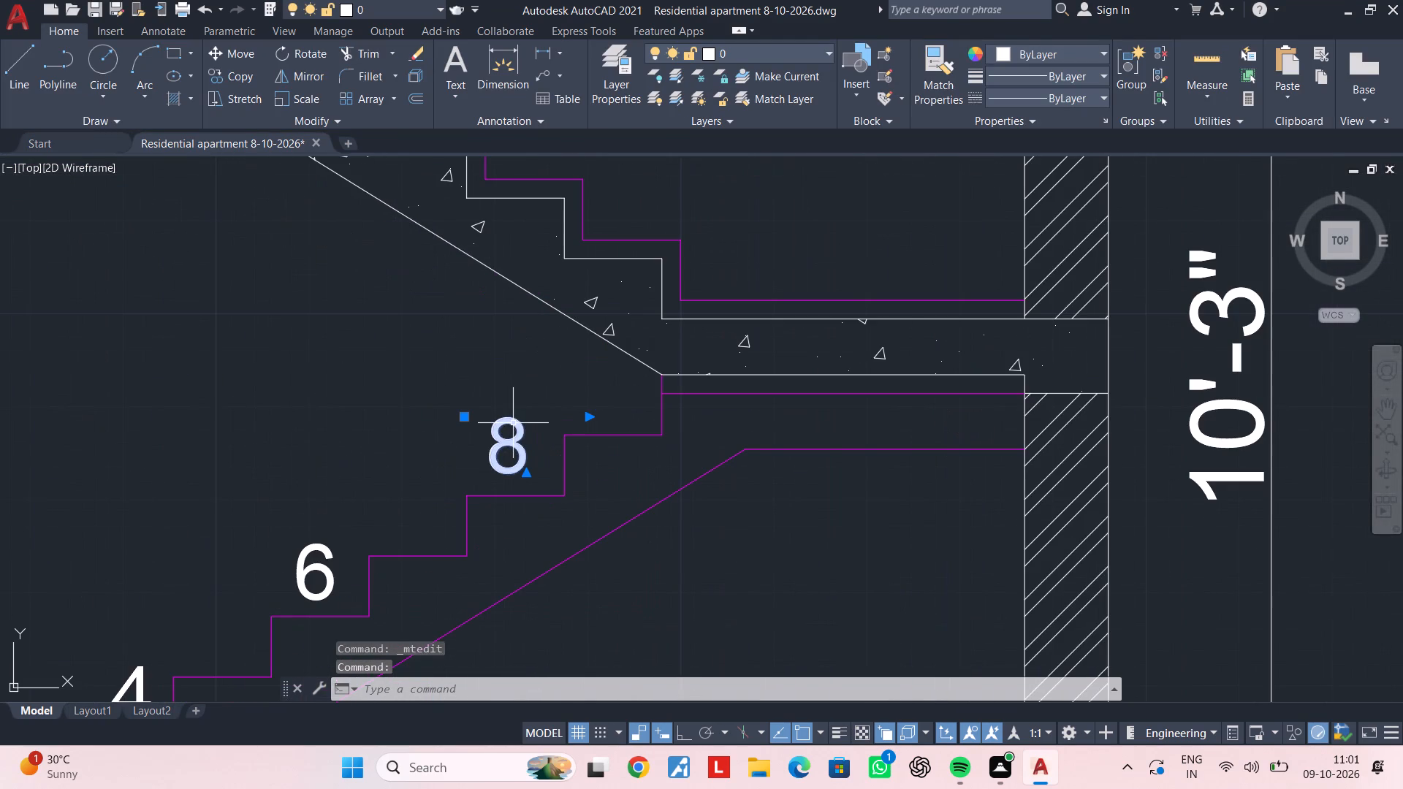
type("CO")
key("space")
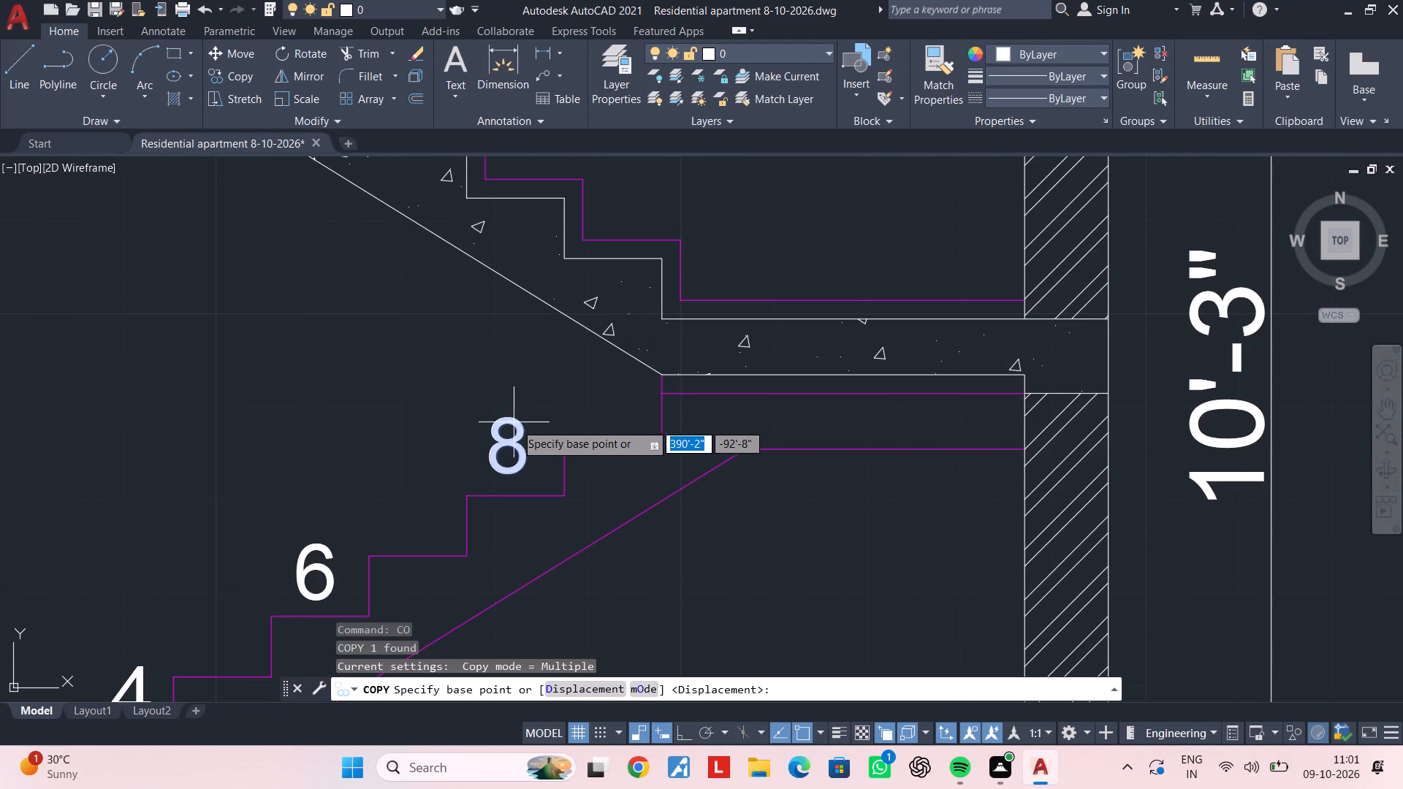
left_click(519, 457)
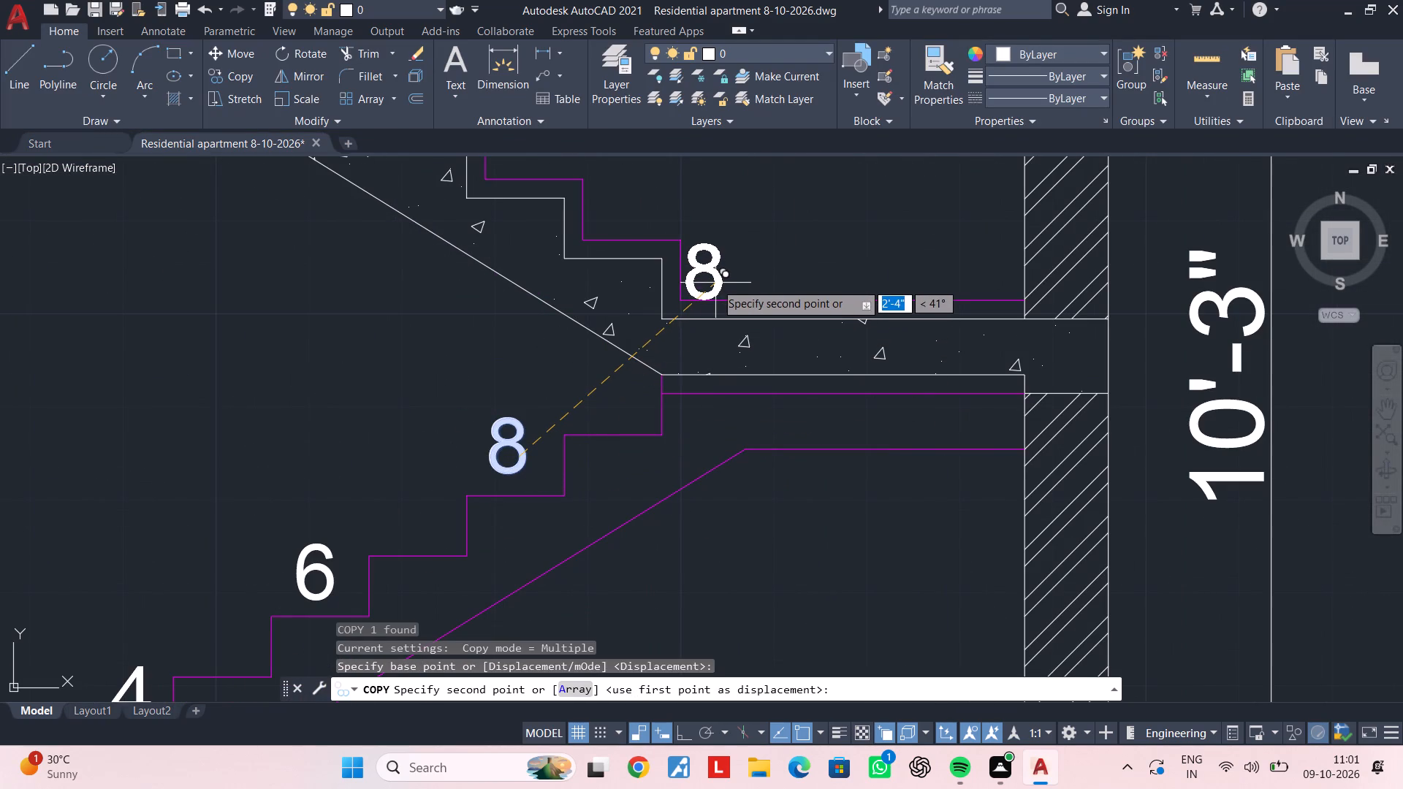
middle_click_drag(715, 283, 684, 373)
scroll(700, 363, "up", 1)
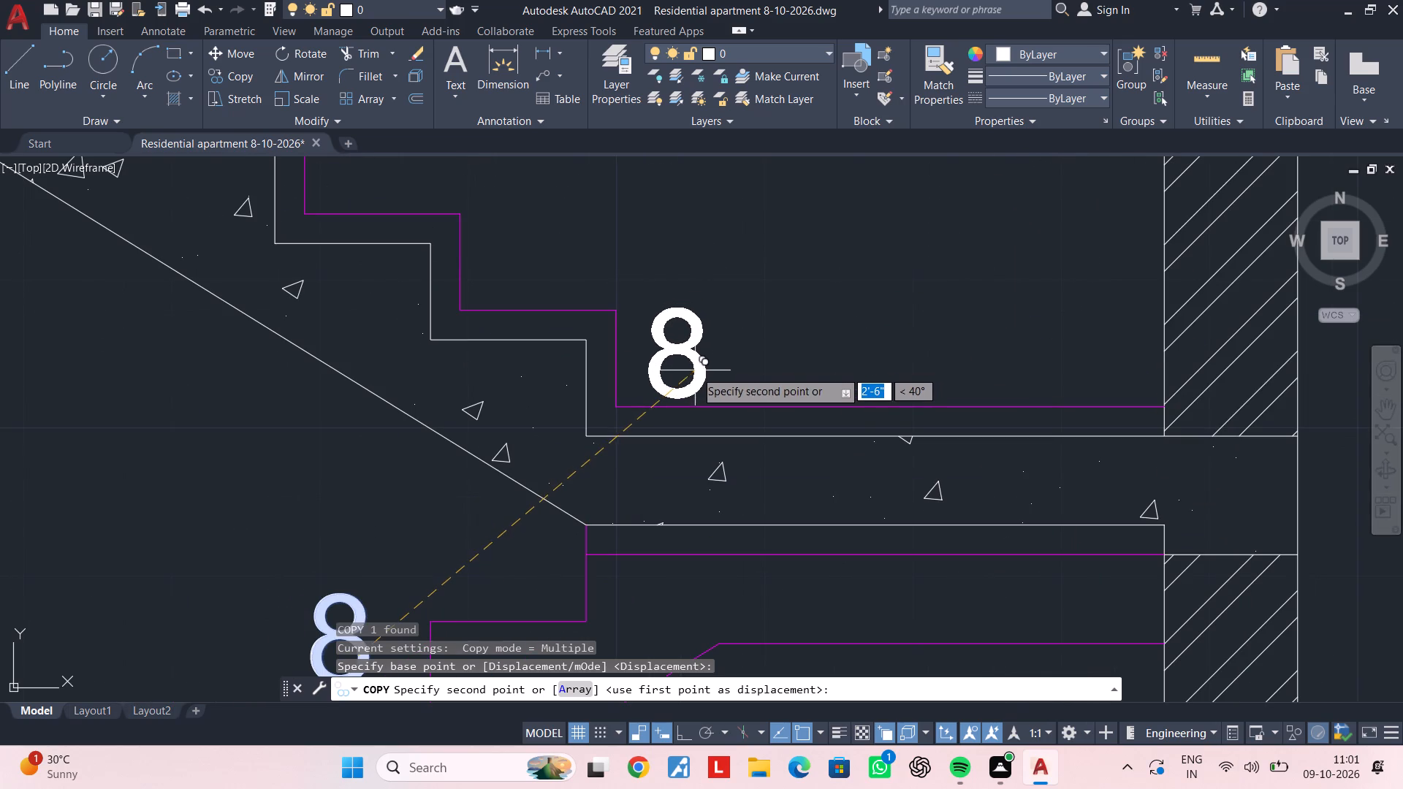
left_click(695, 370)
key("Escape")
key("Escape")
Change the copied 8 label on the mid-landing to read 11.
double_click(701, 371)
key("Escape")
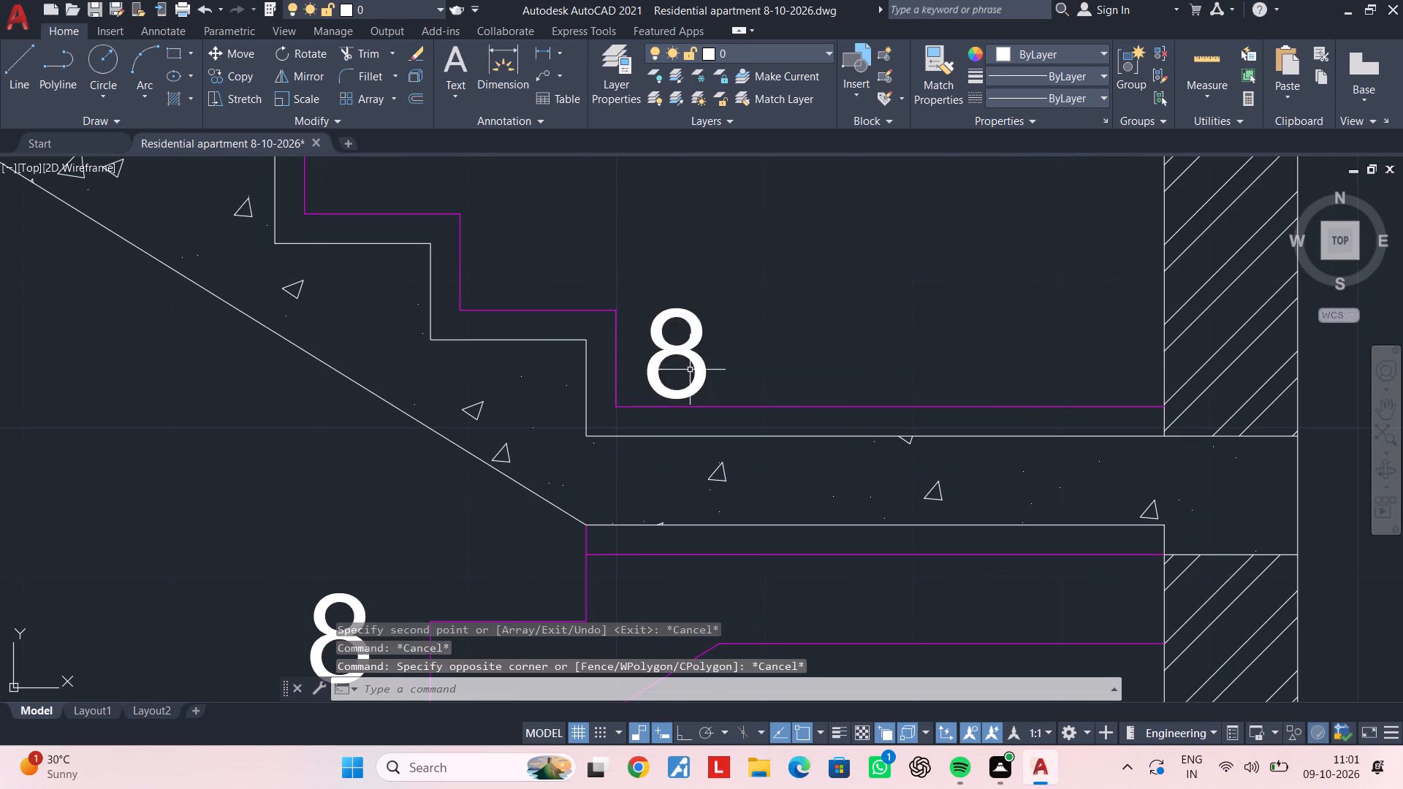
double_click(696, 366)
key("BackSpace")
key("1")
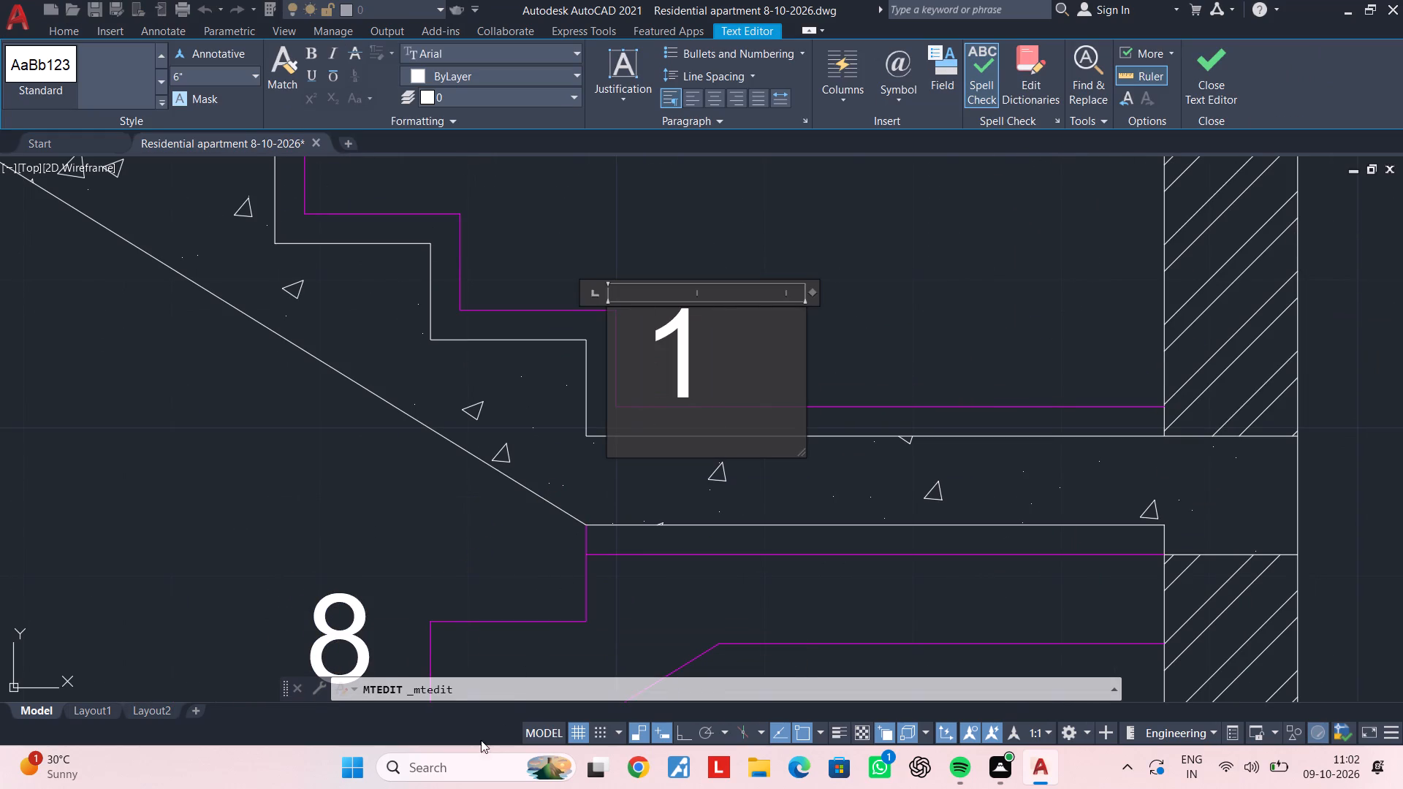
key("1")
left_click(912, 216)
Copy the lower storey's 13 label onto the second and fourth treads above the 11 landing label, and onto the floor at the flight's top.
scroll(878, 275, "down", 3)
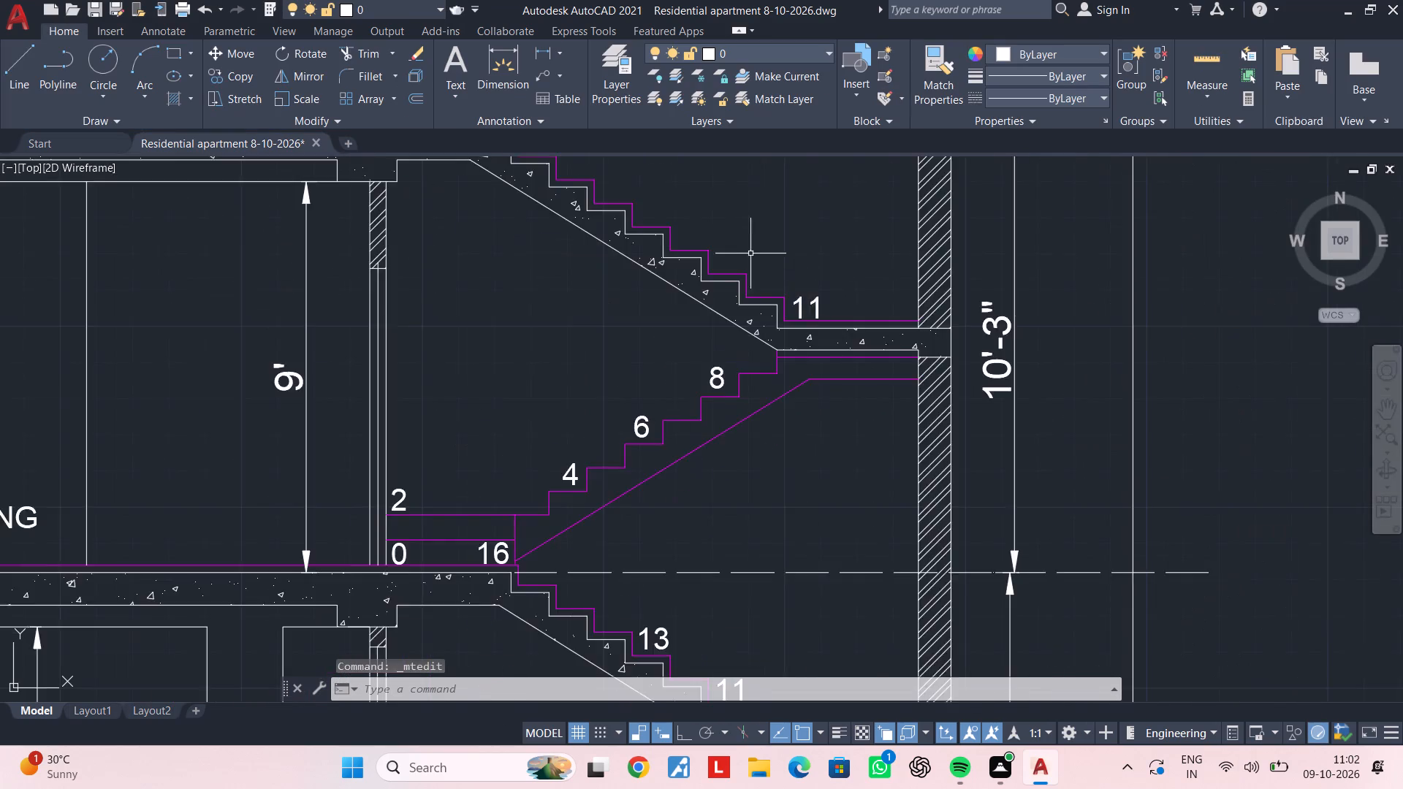
middle_click_drag(745, 261, 686, 446)
scroll(768, 454, "down", 2)
middle_click_drag(748, 400, 722, 340)
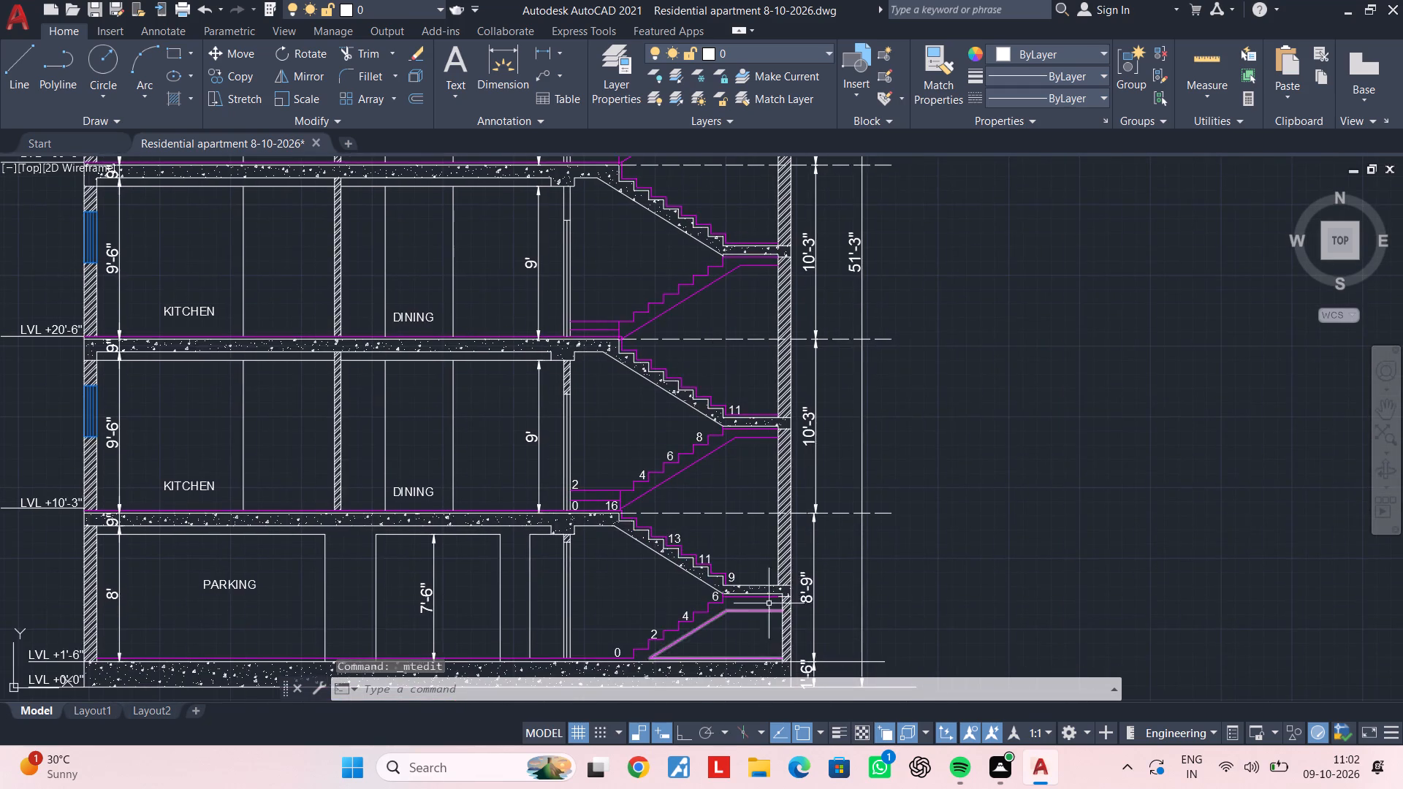
scroll(748, 588, "up", 2)
scroll(648, 467, "down", 2)
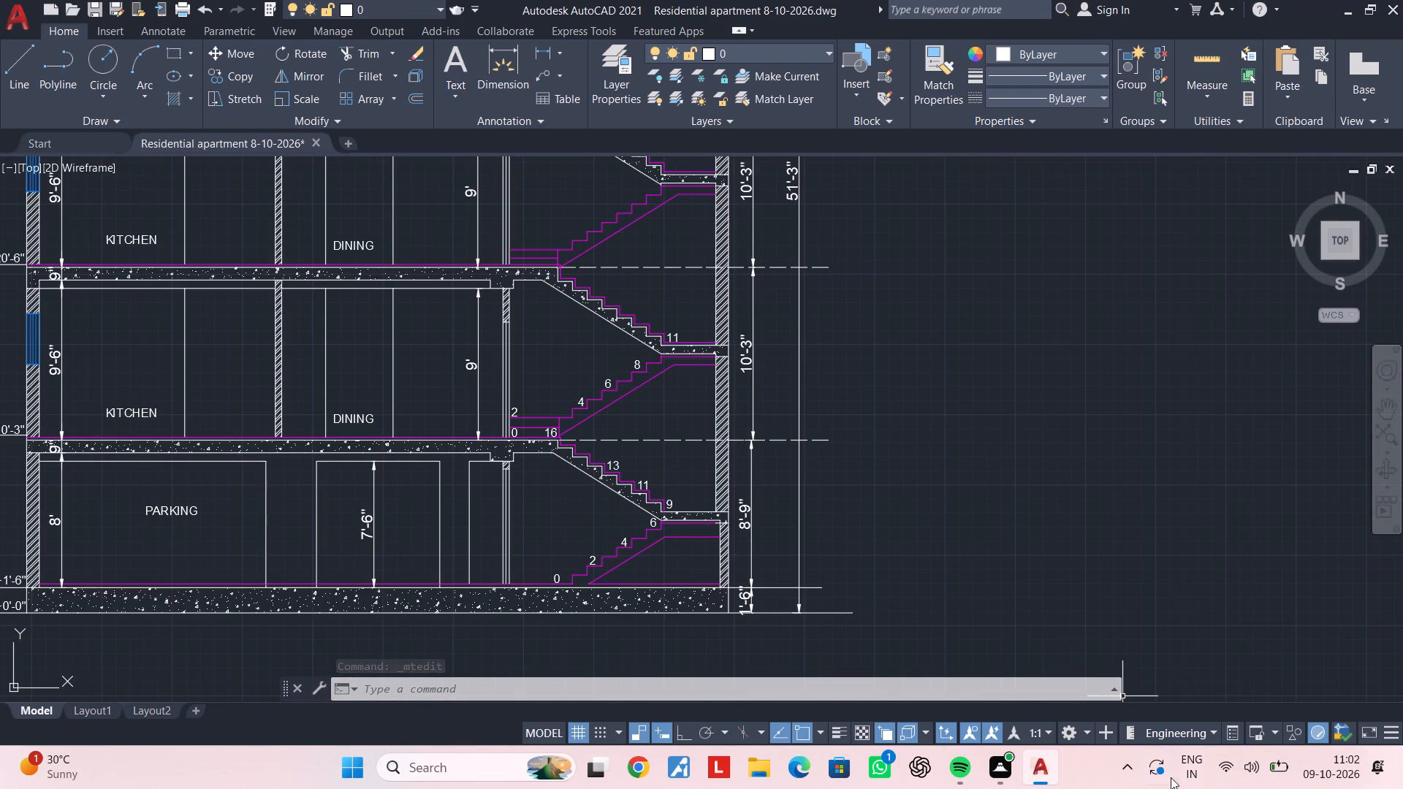
scroll(615, 469, "up", 1)
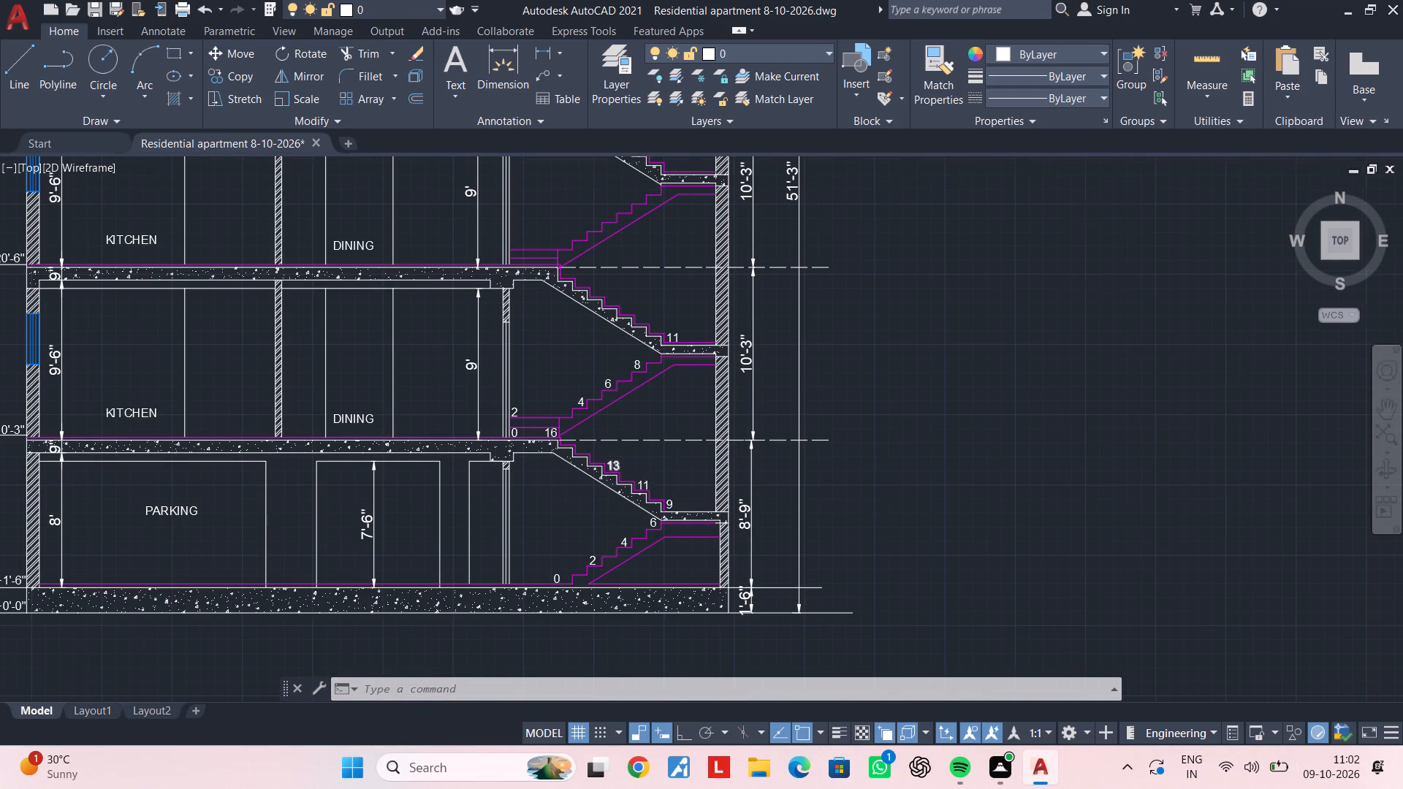
scroll(615, 469, "up", 1)
left_click(614, 465)
type("CO")
key("space")
left_click(612, 462)
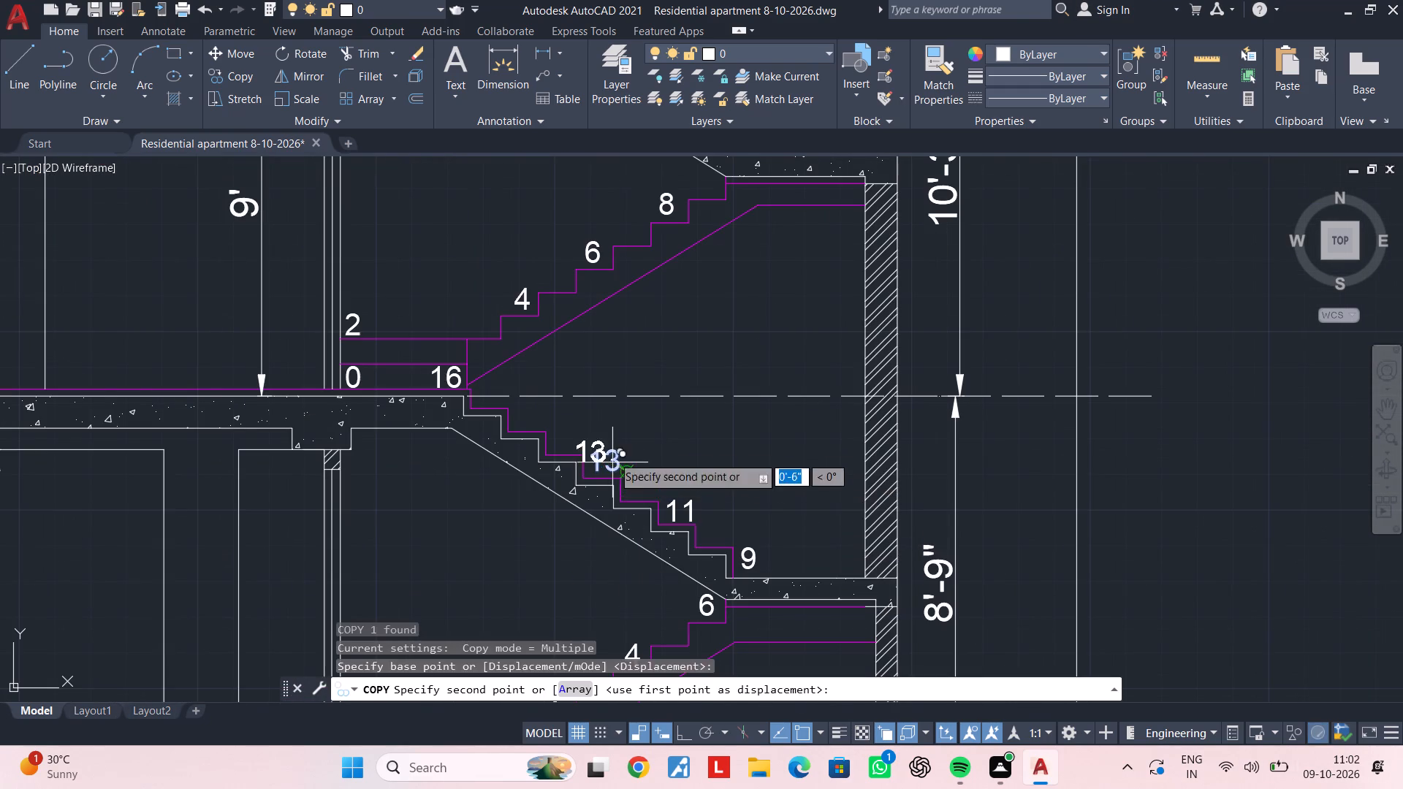
scroll(637, 370, "down", 1)
middle_click_drag(641, 427, 610, 595)
middle_click_drag(666, 397, 665, 465)
scroll(655, 444, "up", 1)
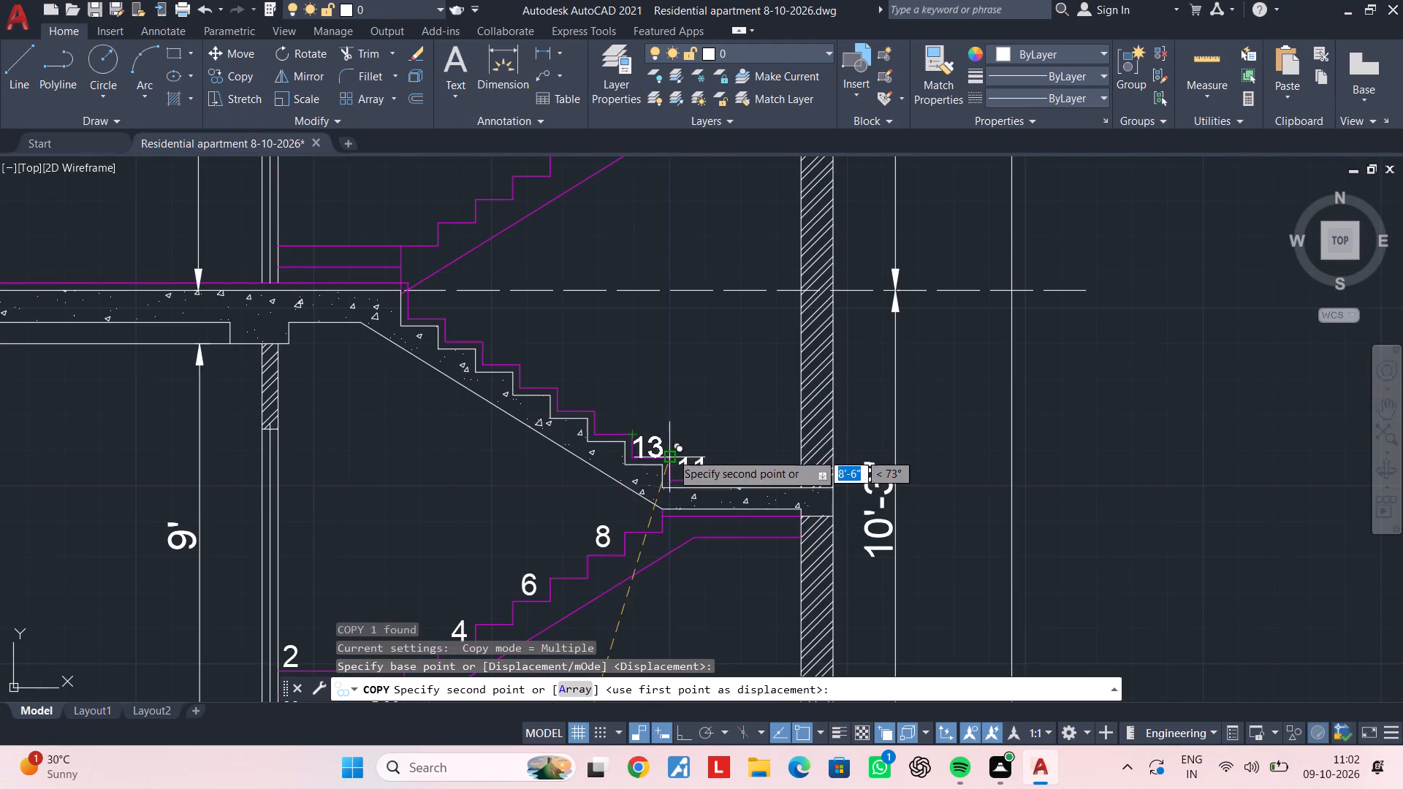
scroll(672, 453, "up", 2)
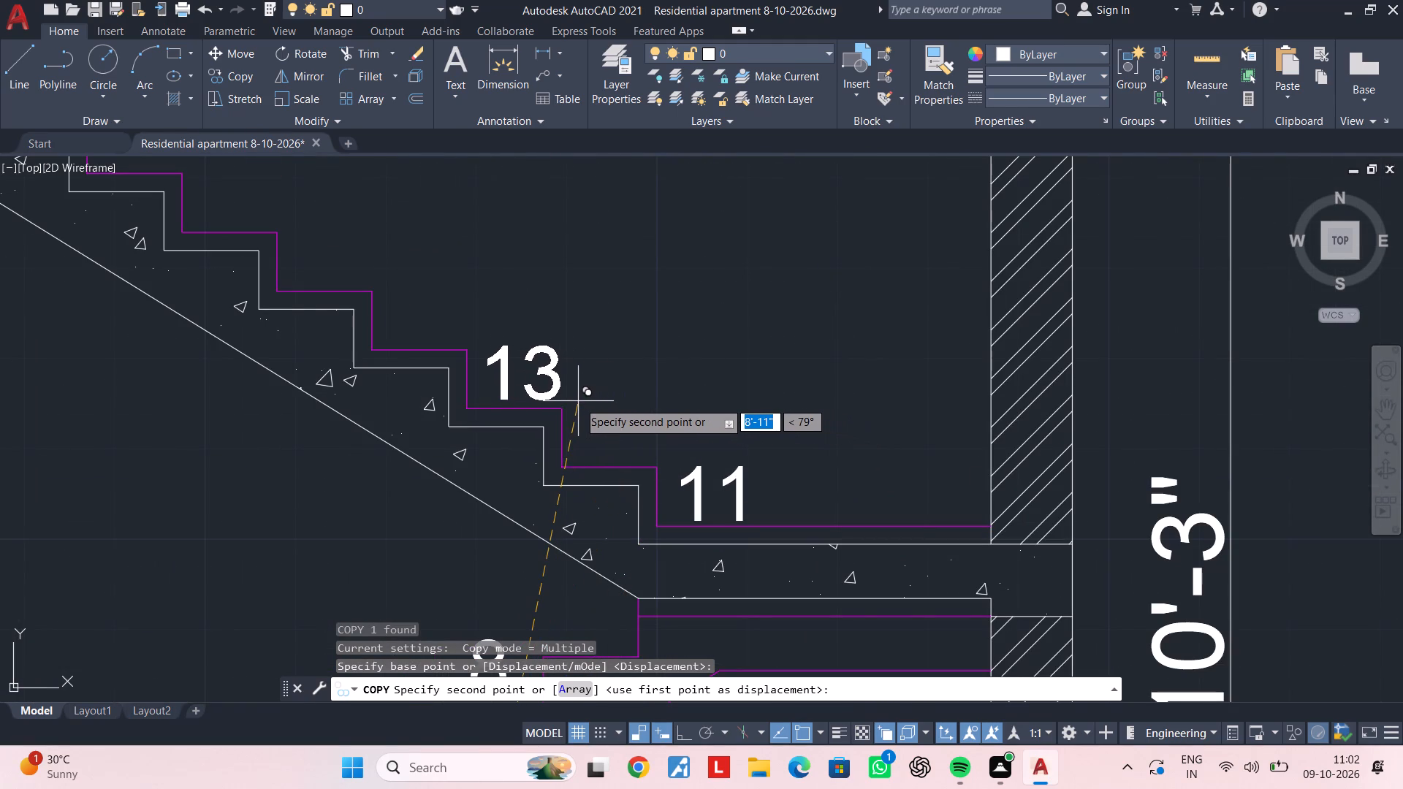
scroll(578, 401, "up", 1)
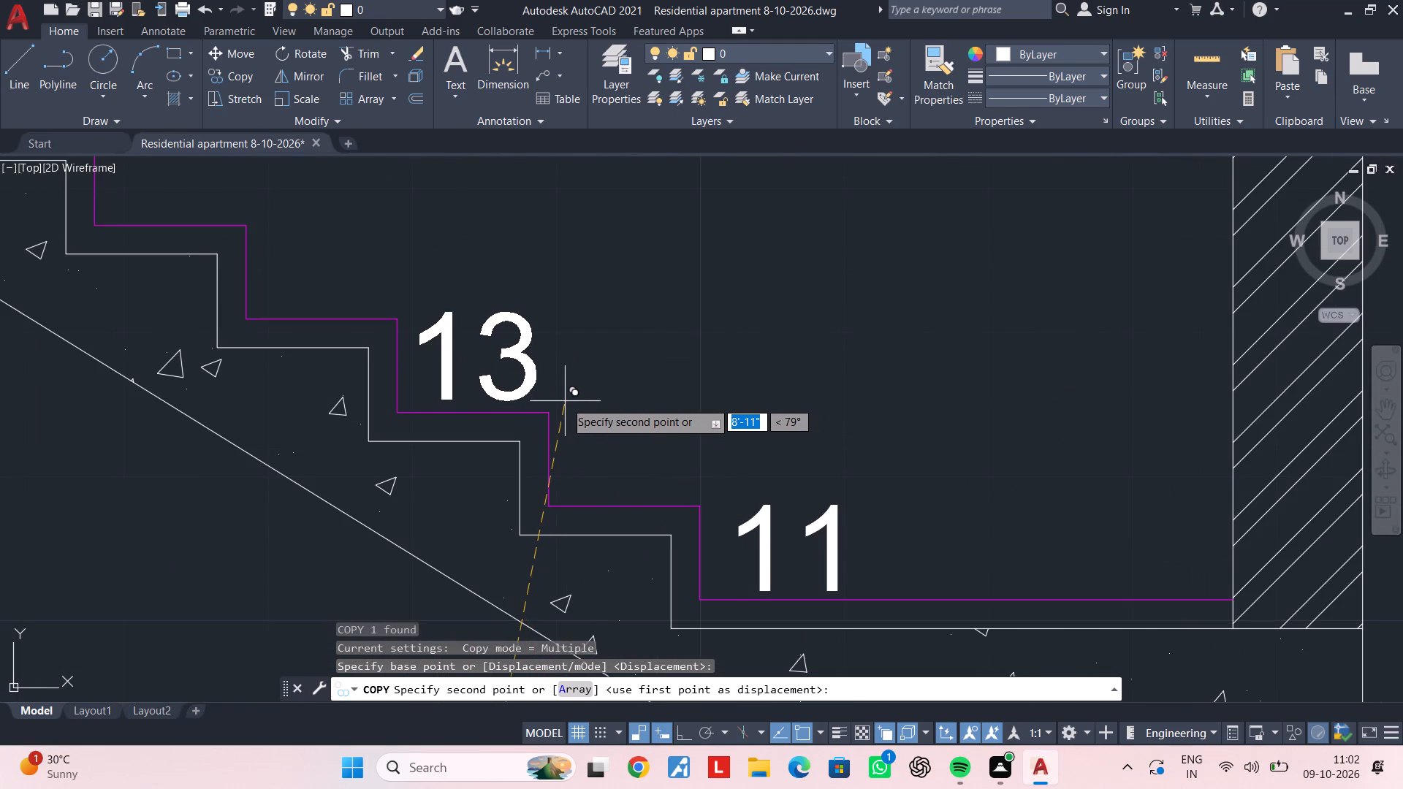
left_click(565, 401)
scroll(576, 392, "down", 2)
middle_click_drag(588, 396, 717, 584)
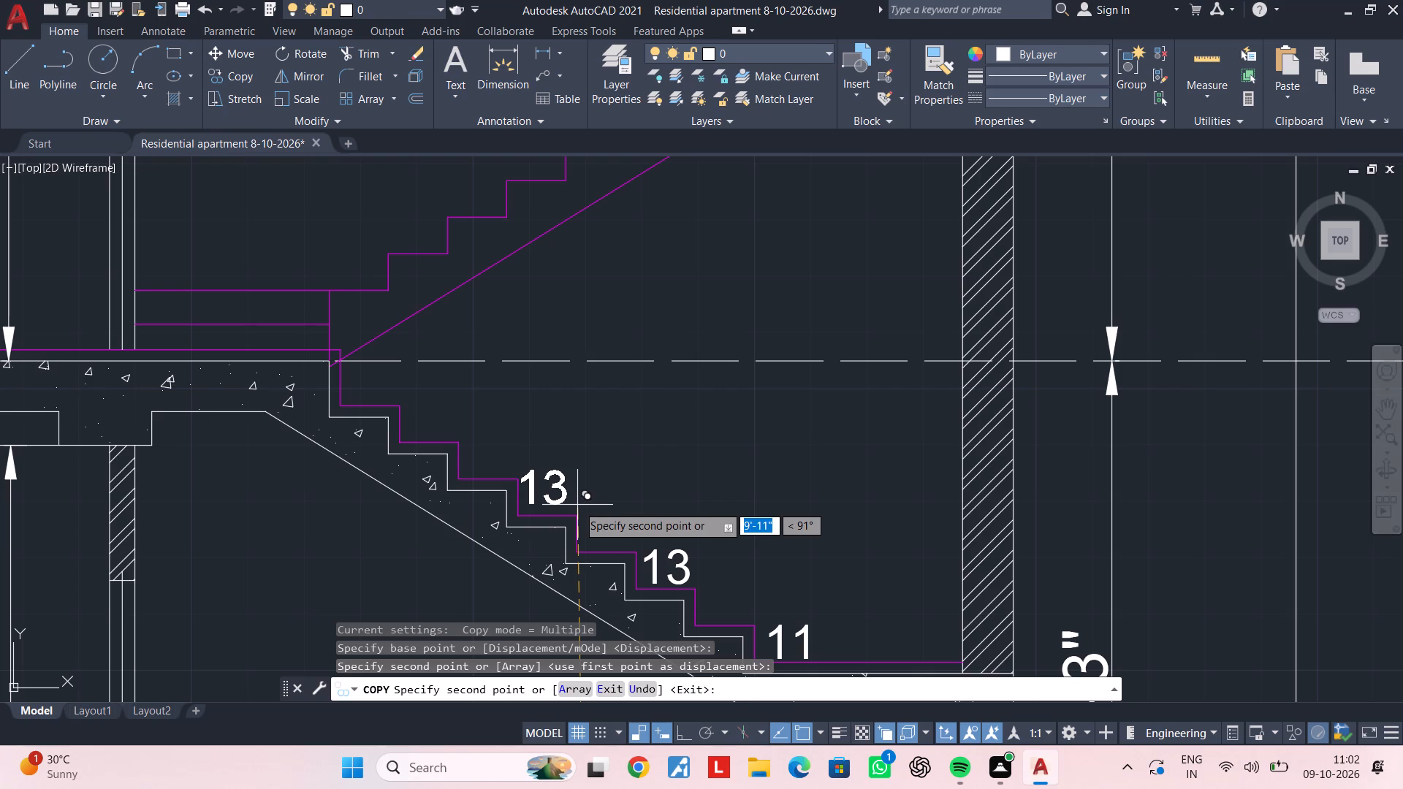
left_click(577, 505)
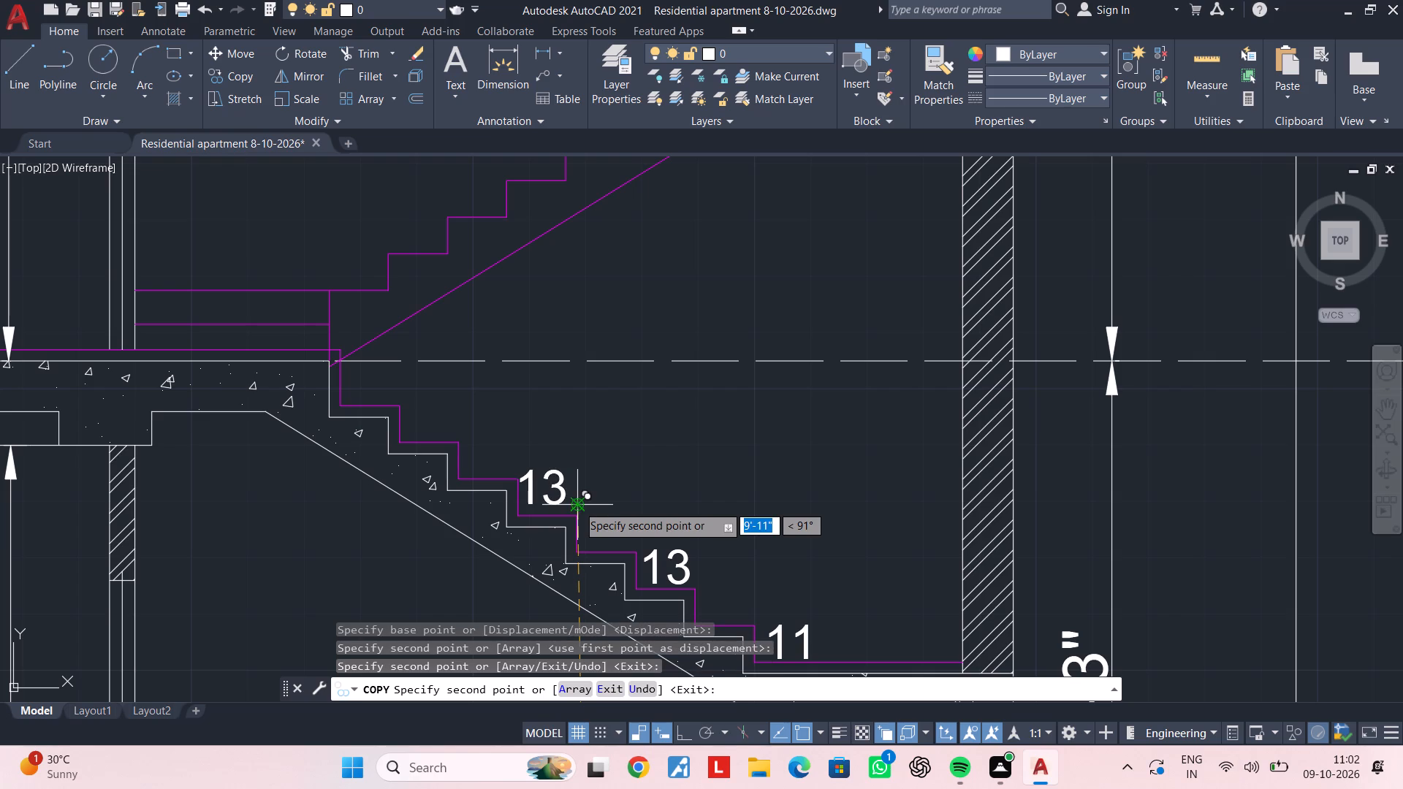
middle_click_drag(470, 432, 520, 525)
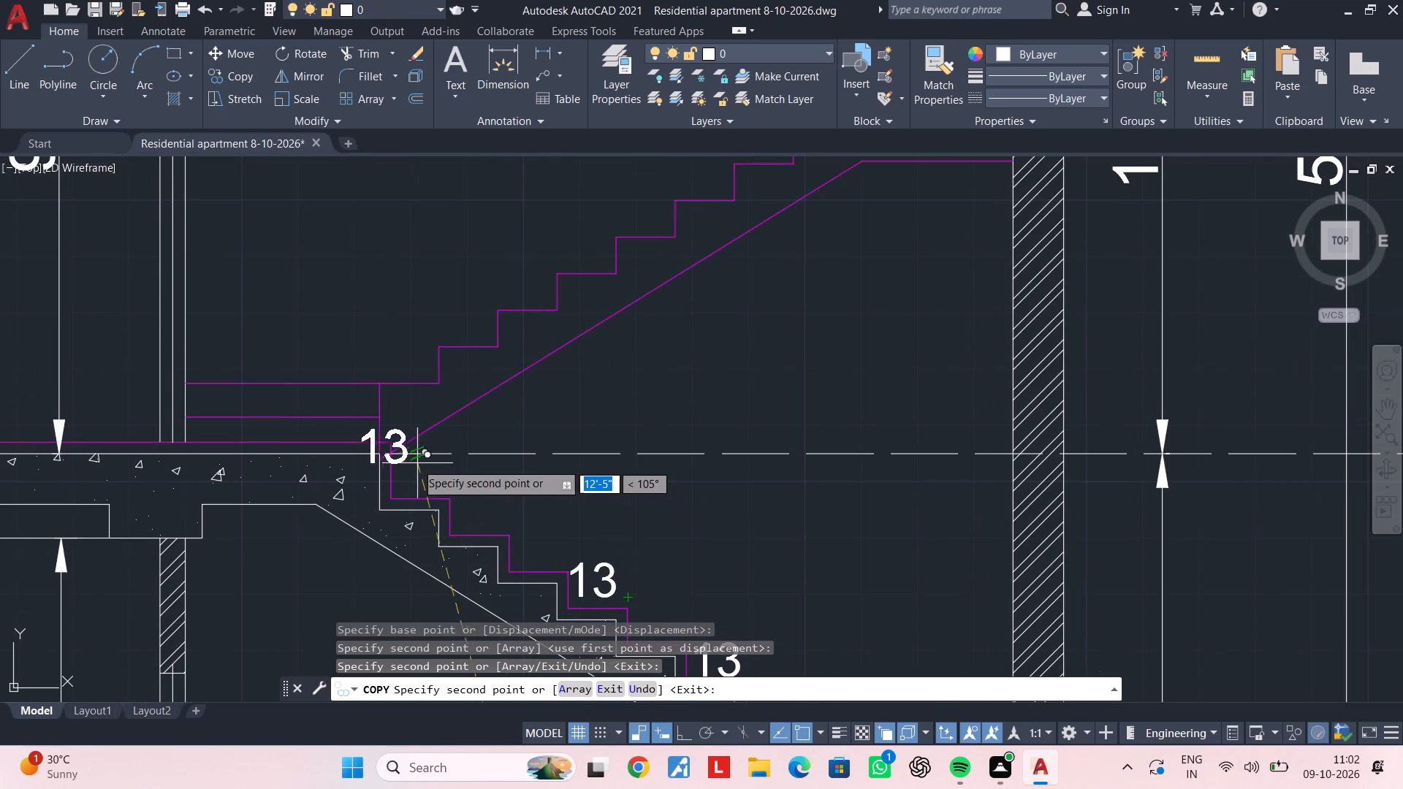
scroll(401, 456, "up", 2)
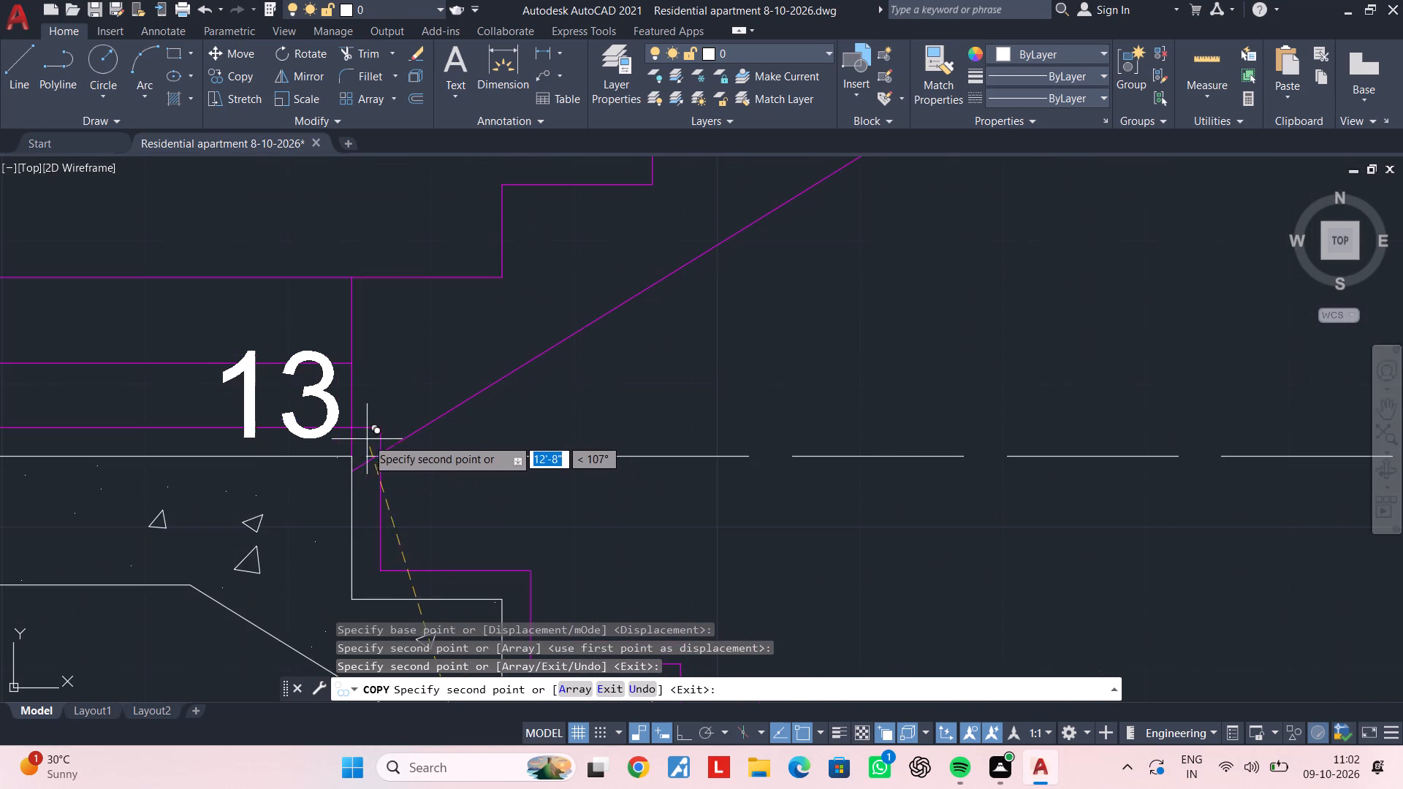
scroll(357, 443, "down", 1)
middle_click_drag(378, 451, 590, 501)
scroll(525, 481, "up", 1)
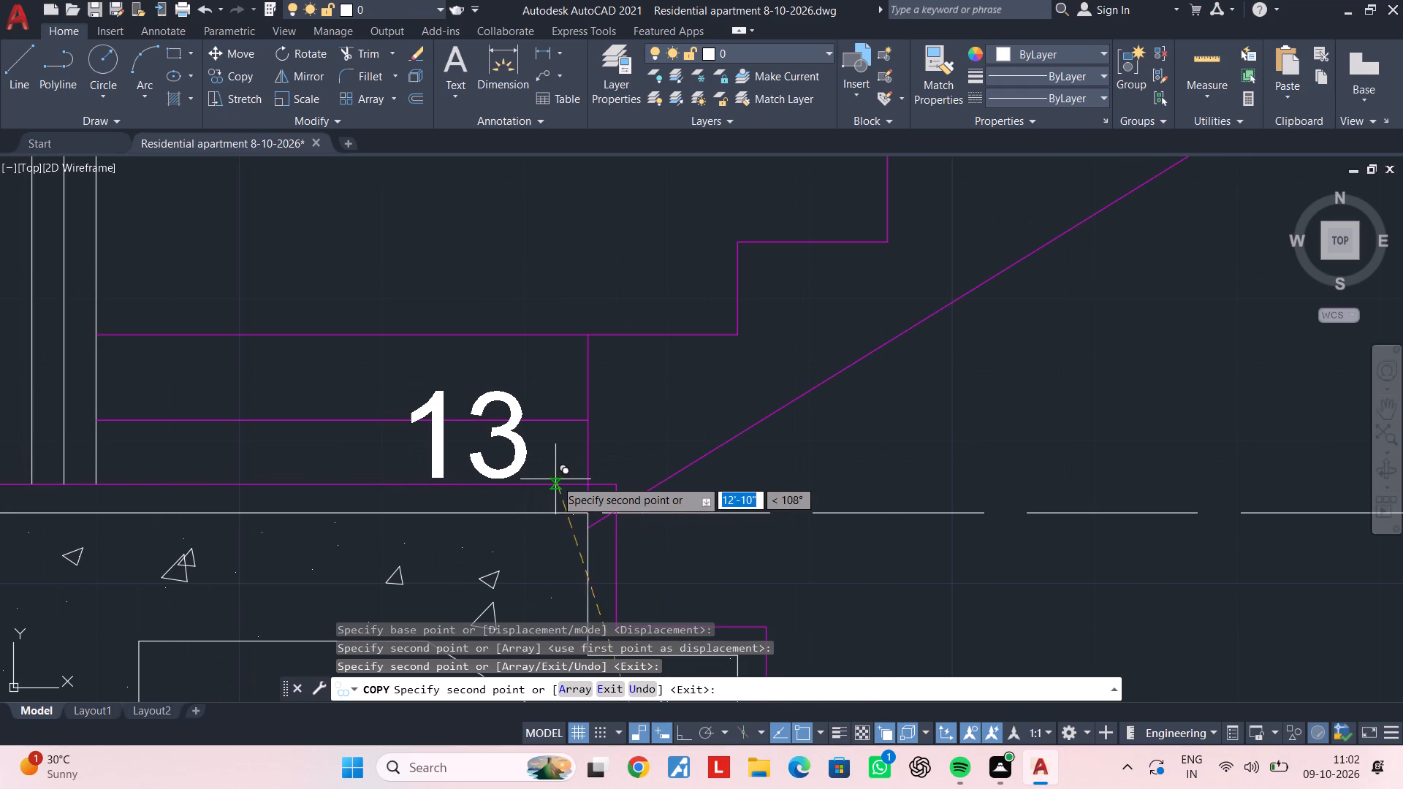
left_click(590, 484)
key("Escape")
scroll(799, 497, "down", 2)
middle_click_drag(804, 498, 582, 401)
key("Escape")
key("Escape")
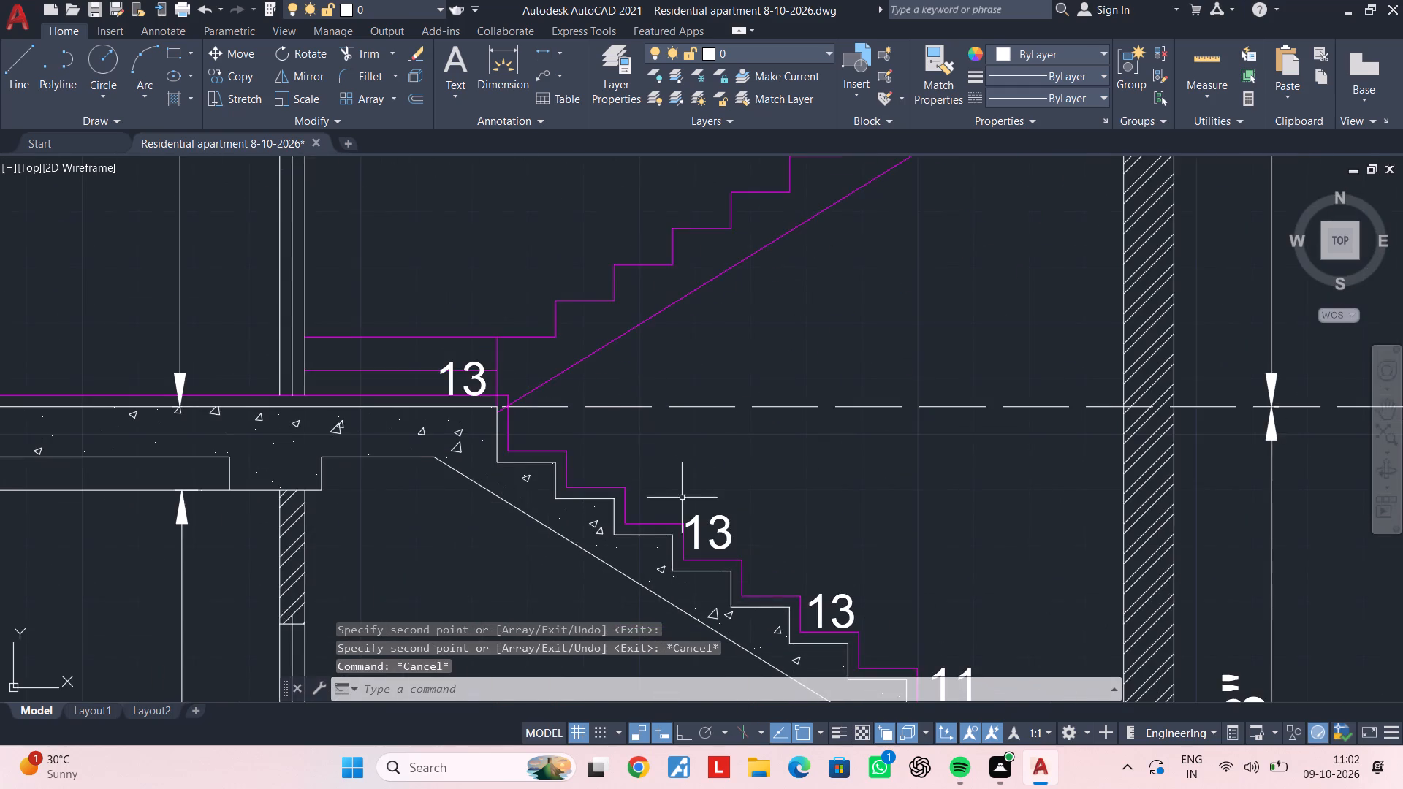
middle_click_drag(683, 498, 604, 430)
middle_click_drag(727, 506, 634, 403)
scroll(571, 371, "up", 1)
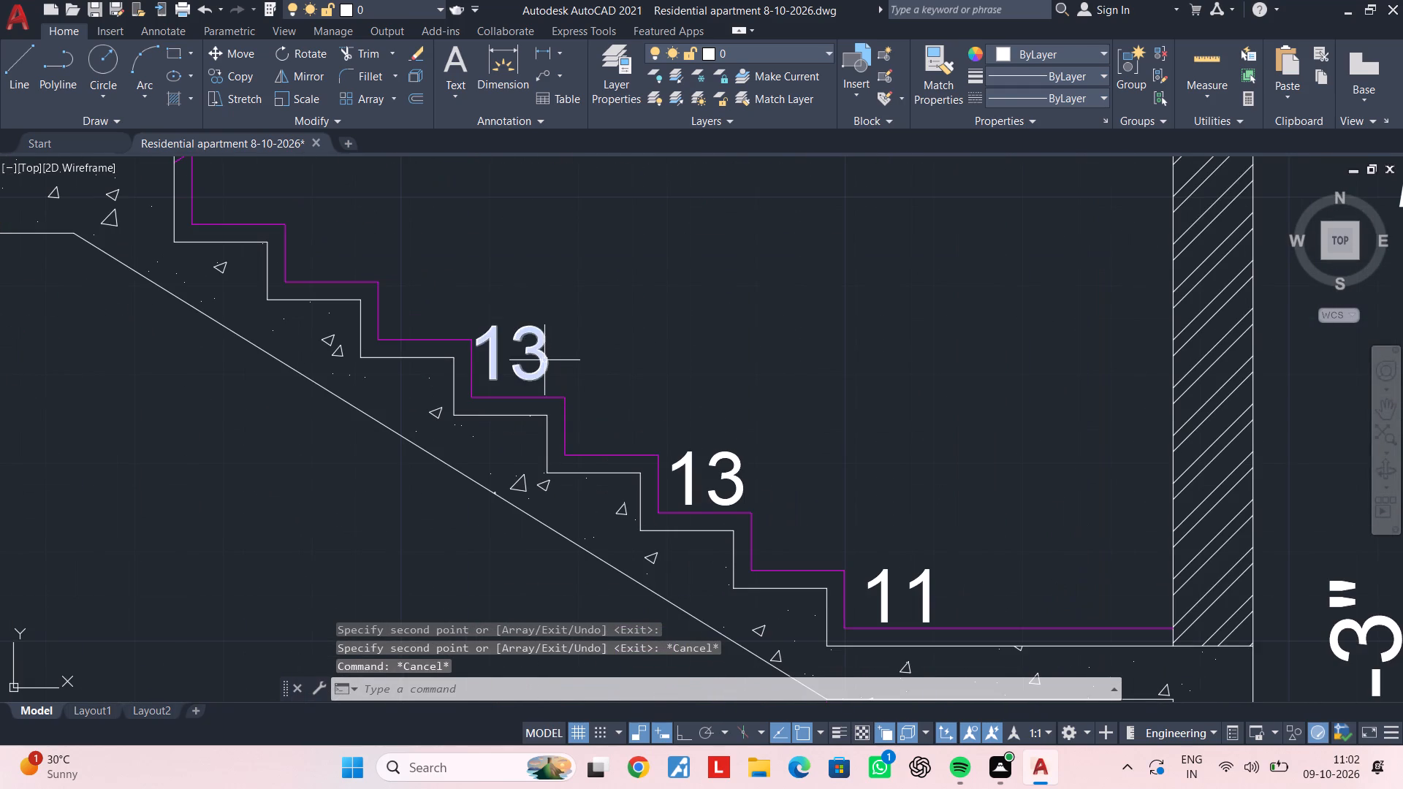
Renumber the upper tread copy of the 13 label as 15 and the copy on the floor at the flight's top as 18.
double_click(544, 360)
key("BackSpace")
key("5")
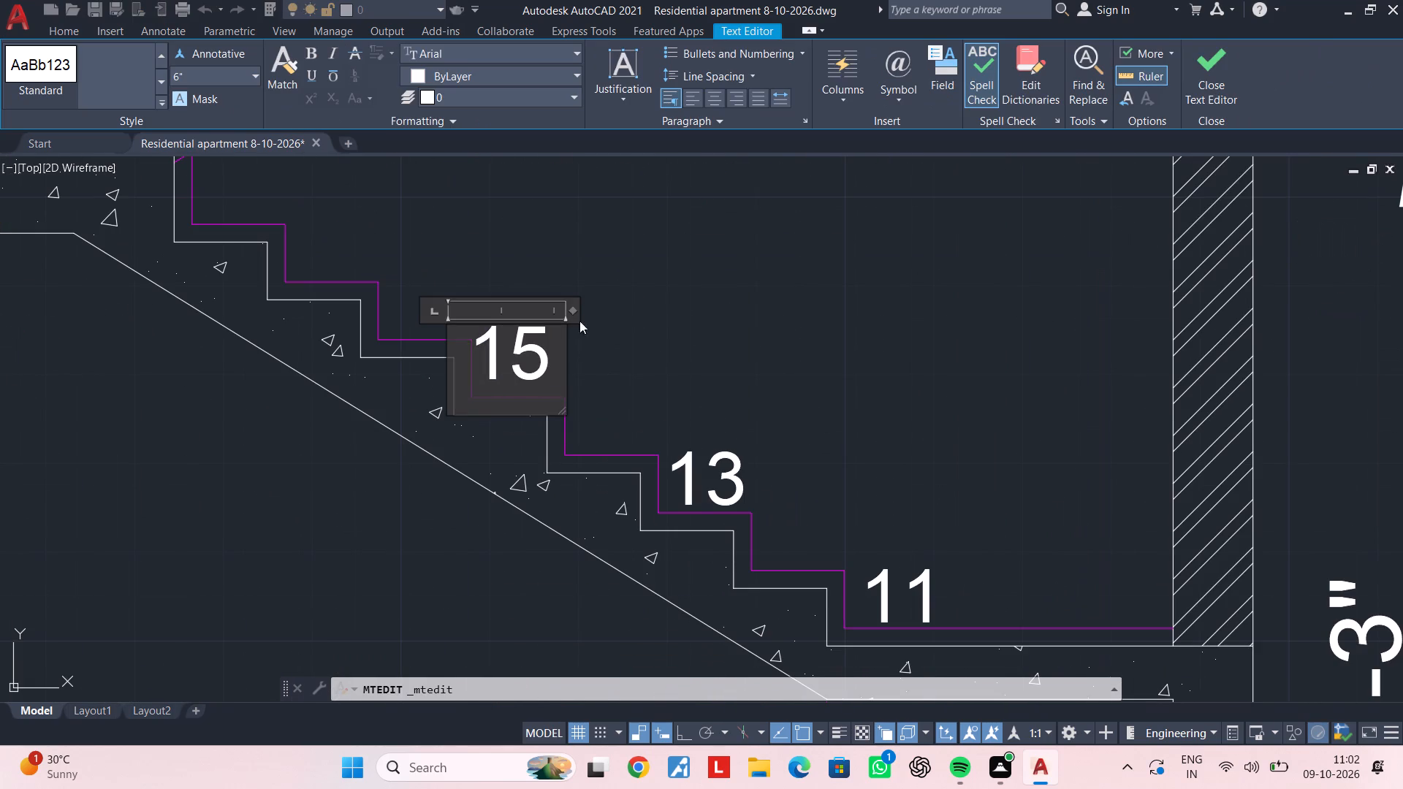
left_click(577, 274)
middle_click_drag(602, 335, 726, 554)
middle_click_drag(535, 516, 687, 529)
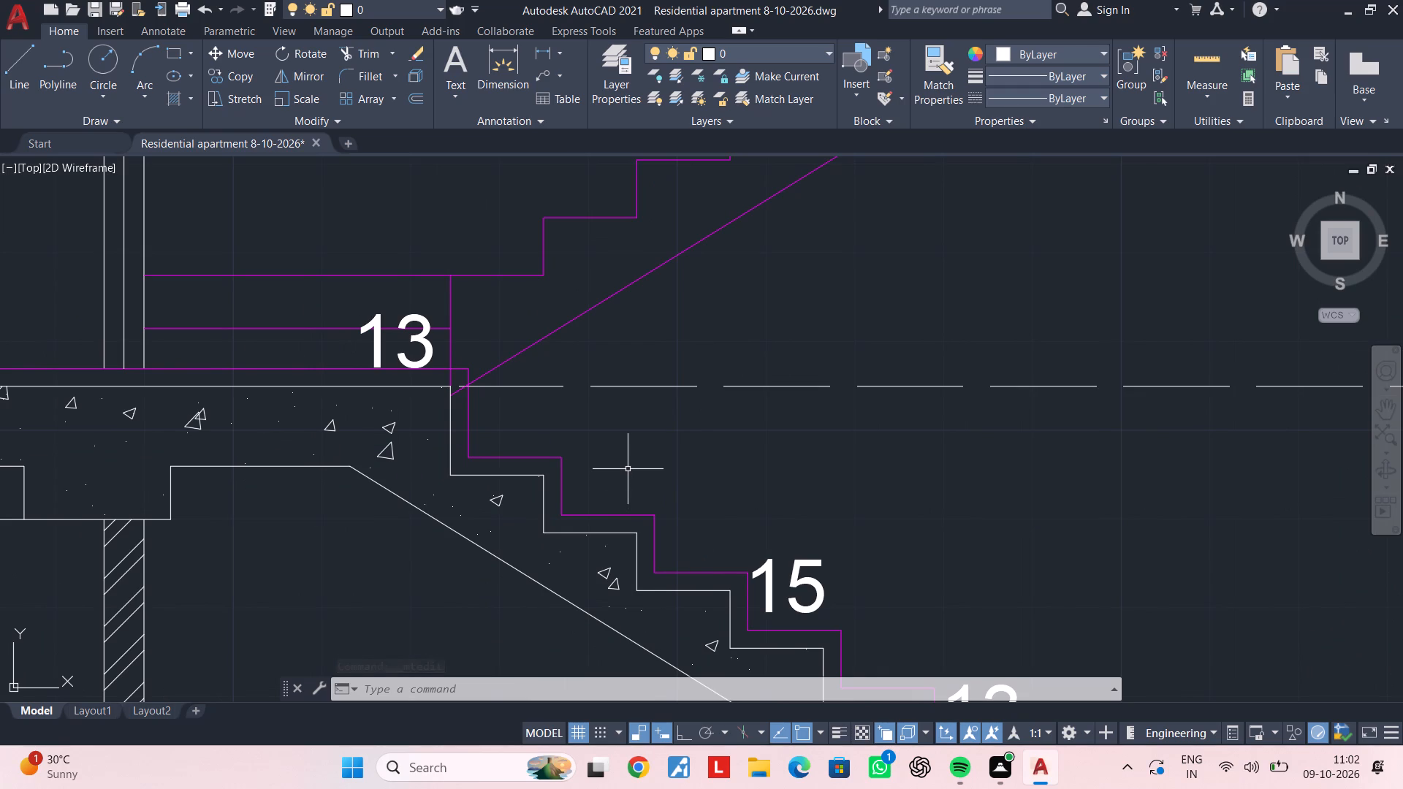
middle_click_drag(616, 451, 650, 560)
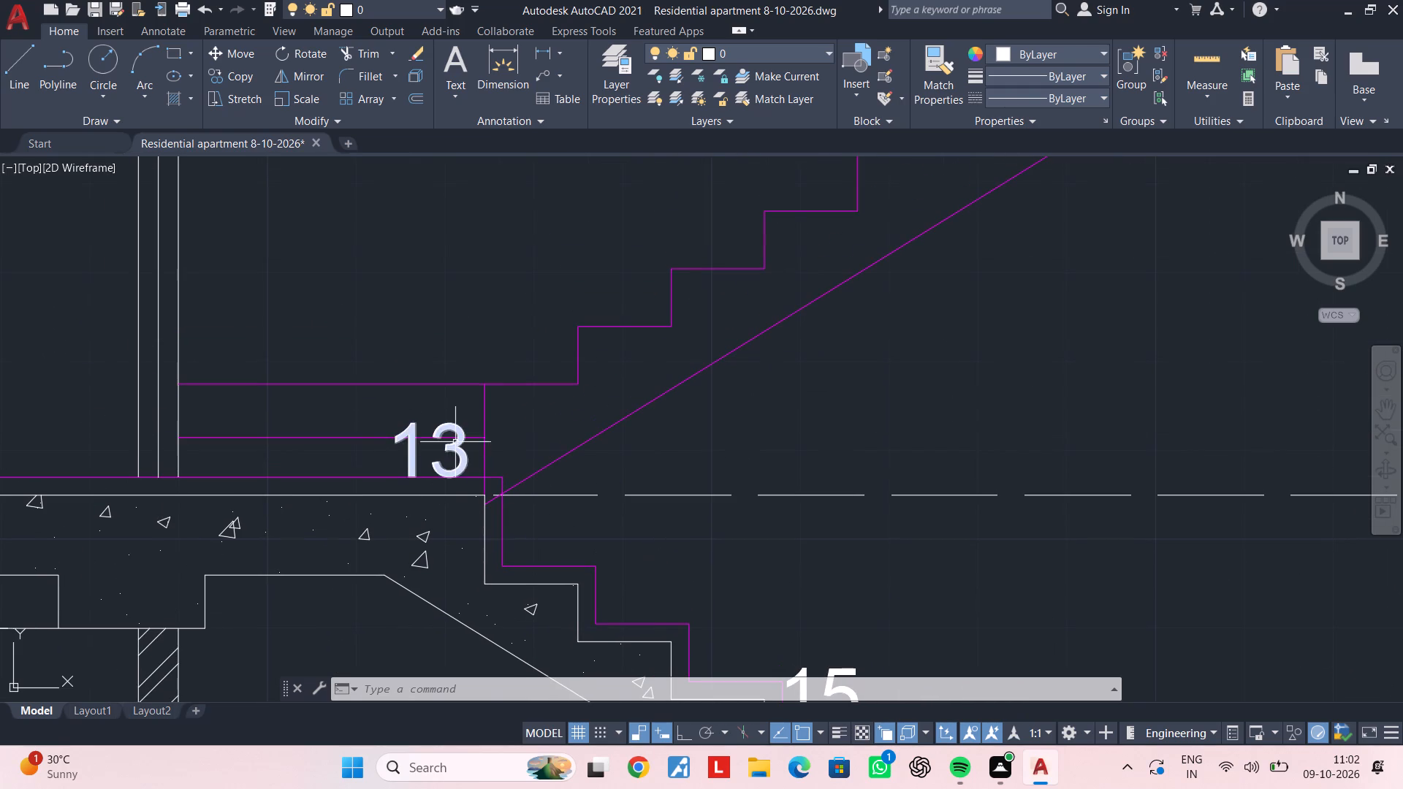
double_click(455, 445)
key("BackSpace")
key("8")
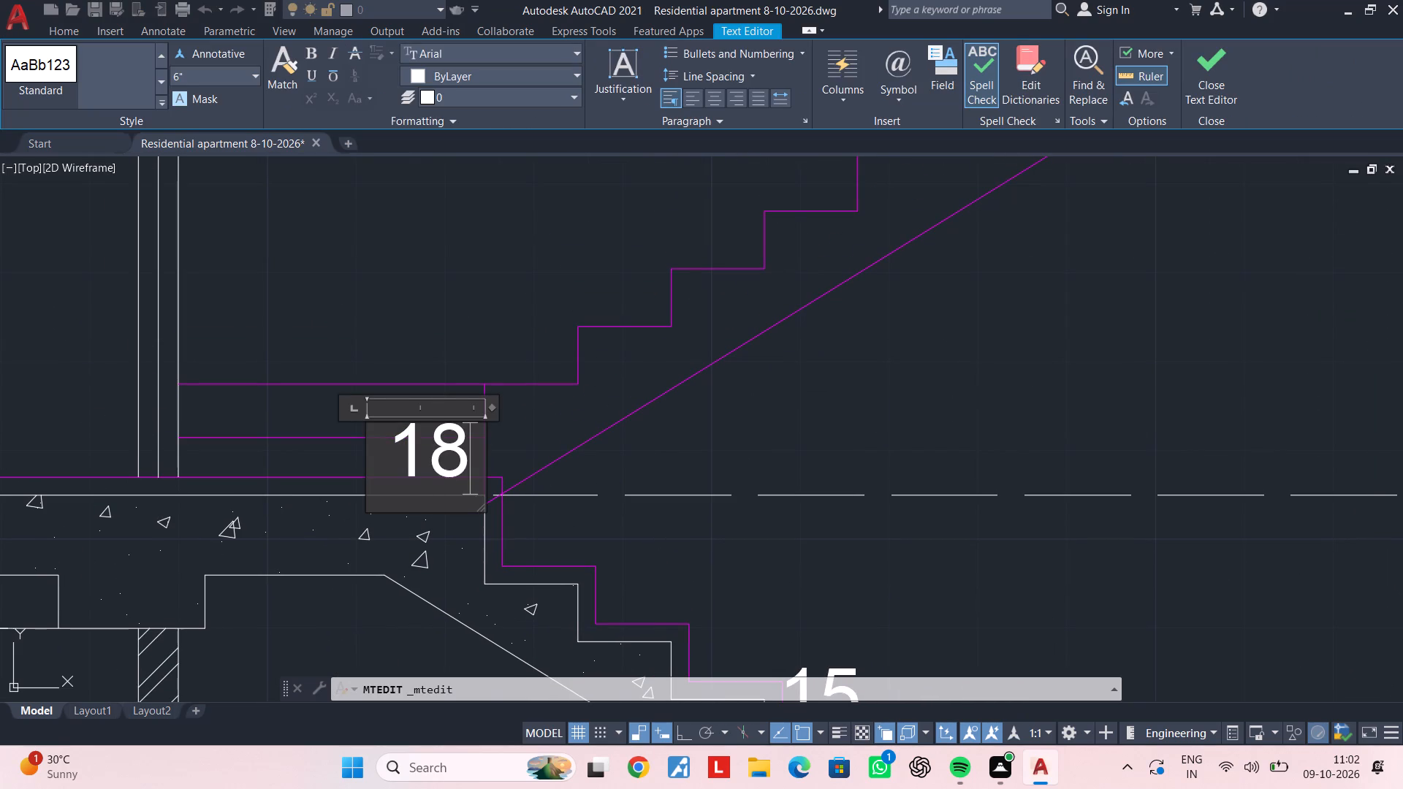
left_click(579, 413)
scroll(508, 440, "down", 1)
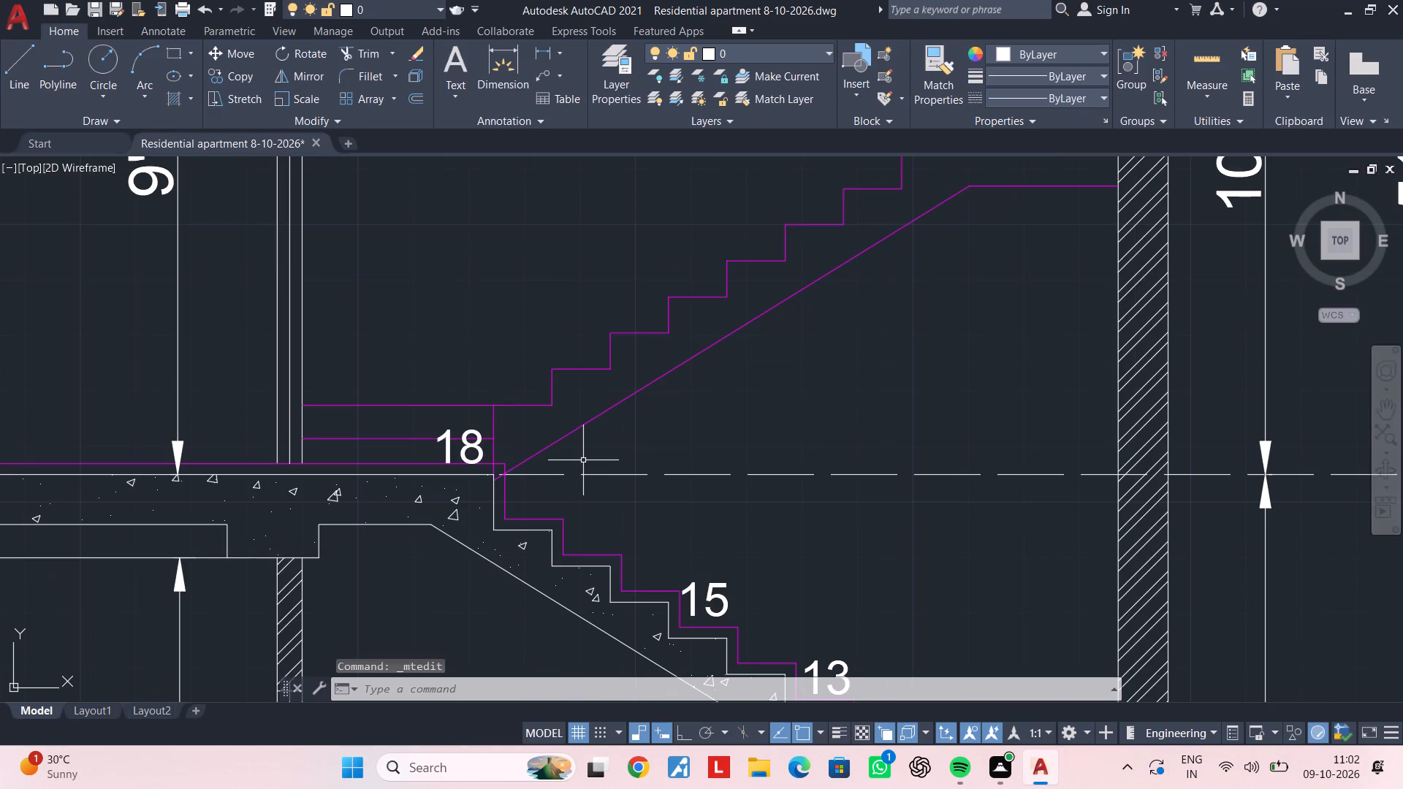
key("Escape")
key("Escape")
Copy the 0 label straight up onto the next floor's finish line, level with the new 18 label.
scroll(583, 457, "down", 2)
middle_click_drag(583, 457, 582, 481)
scroll(533, 479, "up", 1)
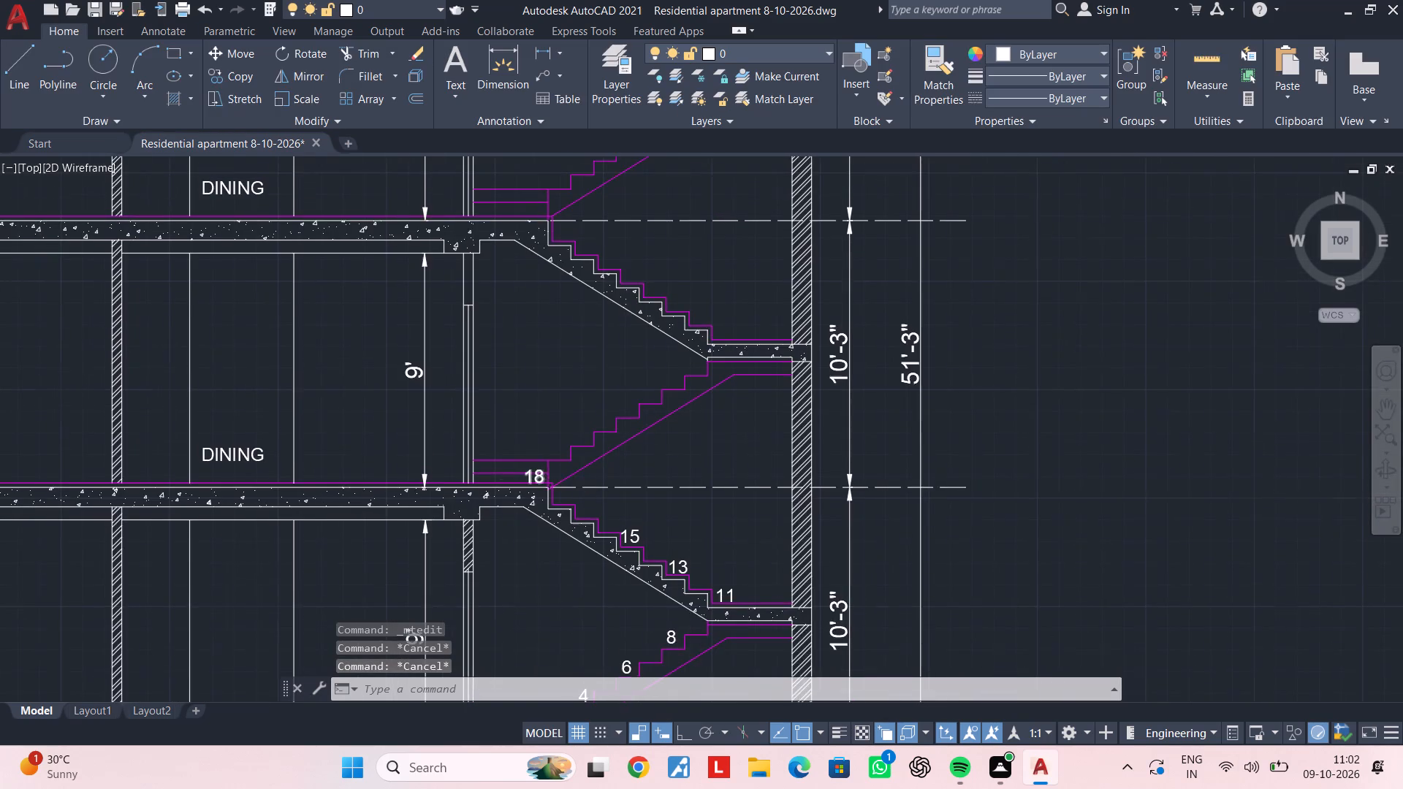
scroll(536, 473, "up", 2)
middle_click_drag(531, 474, 590, 445)
scroll(604, 436, "down", 3)
middle_click_drag(611, 445, 601, 373)
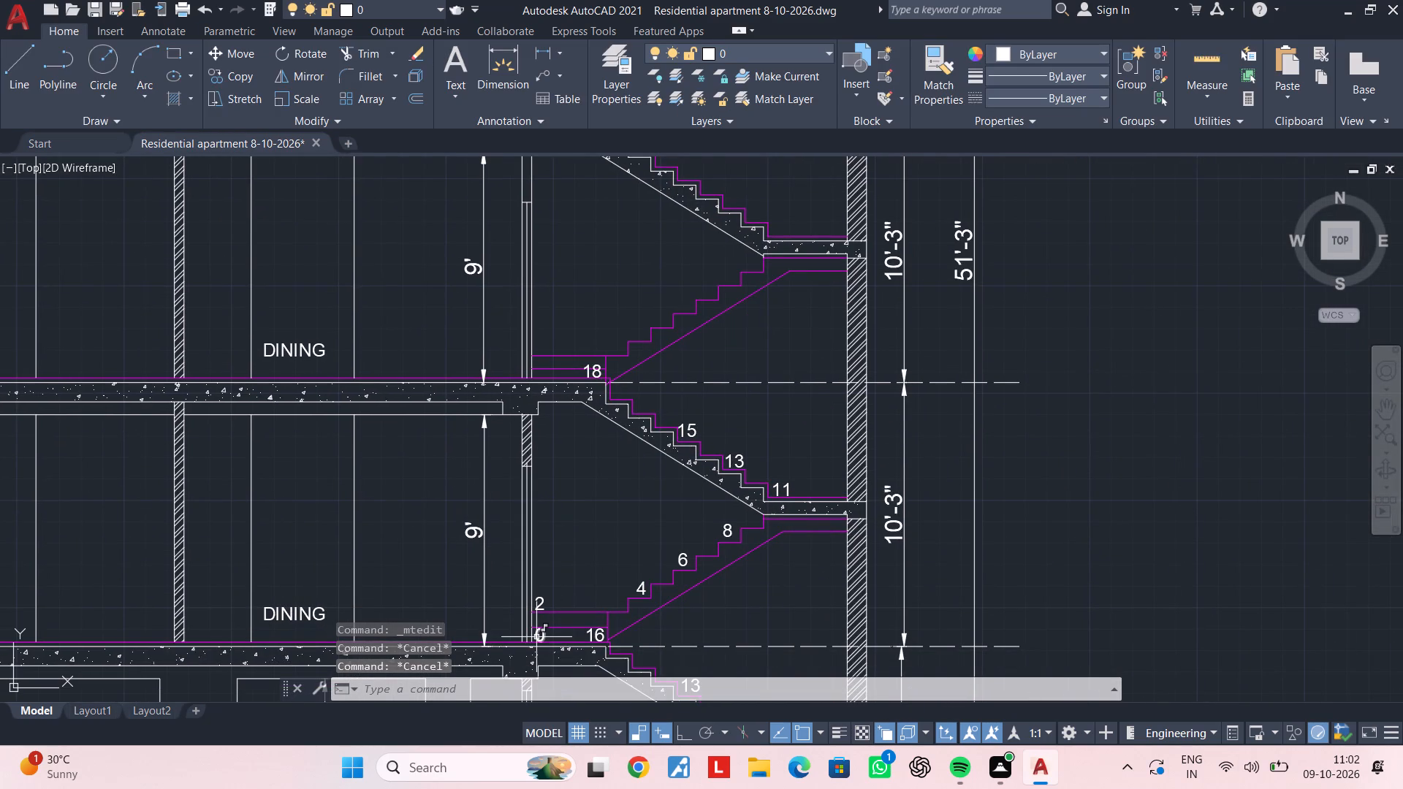
left_click(538, 637)
key("c")
key("o")
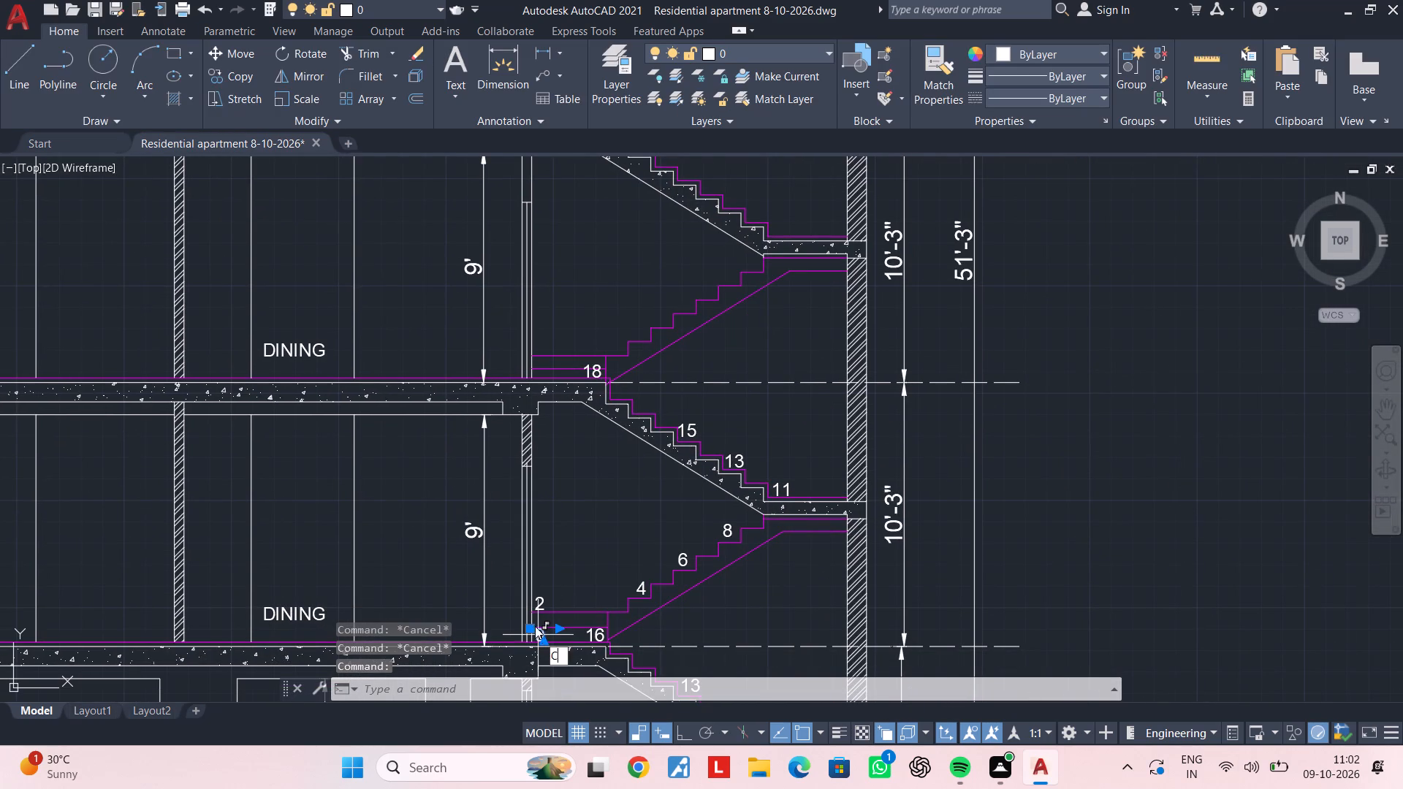
key("space")
left_click(542, 636)
scroll(533, 372, "up", 3)
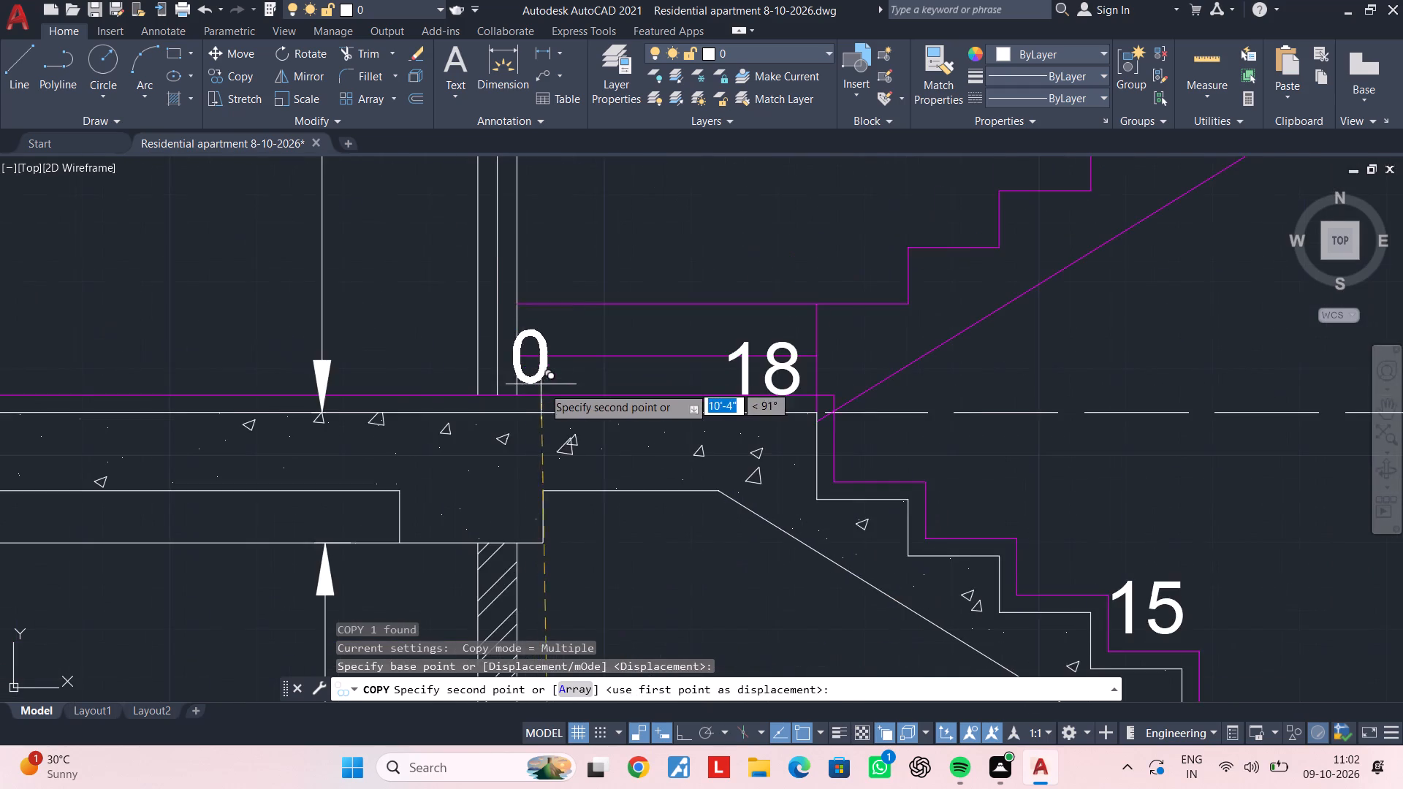
scroll(556, 404, "up", 1)
left_click(542, 388)
key("Escape")
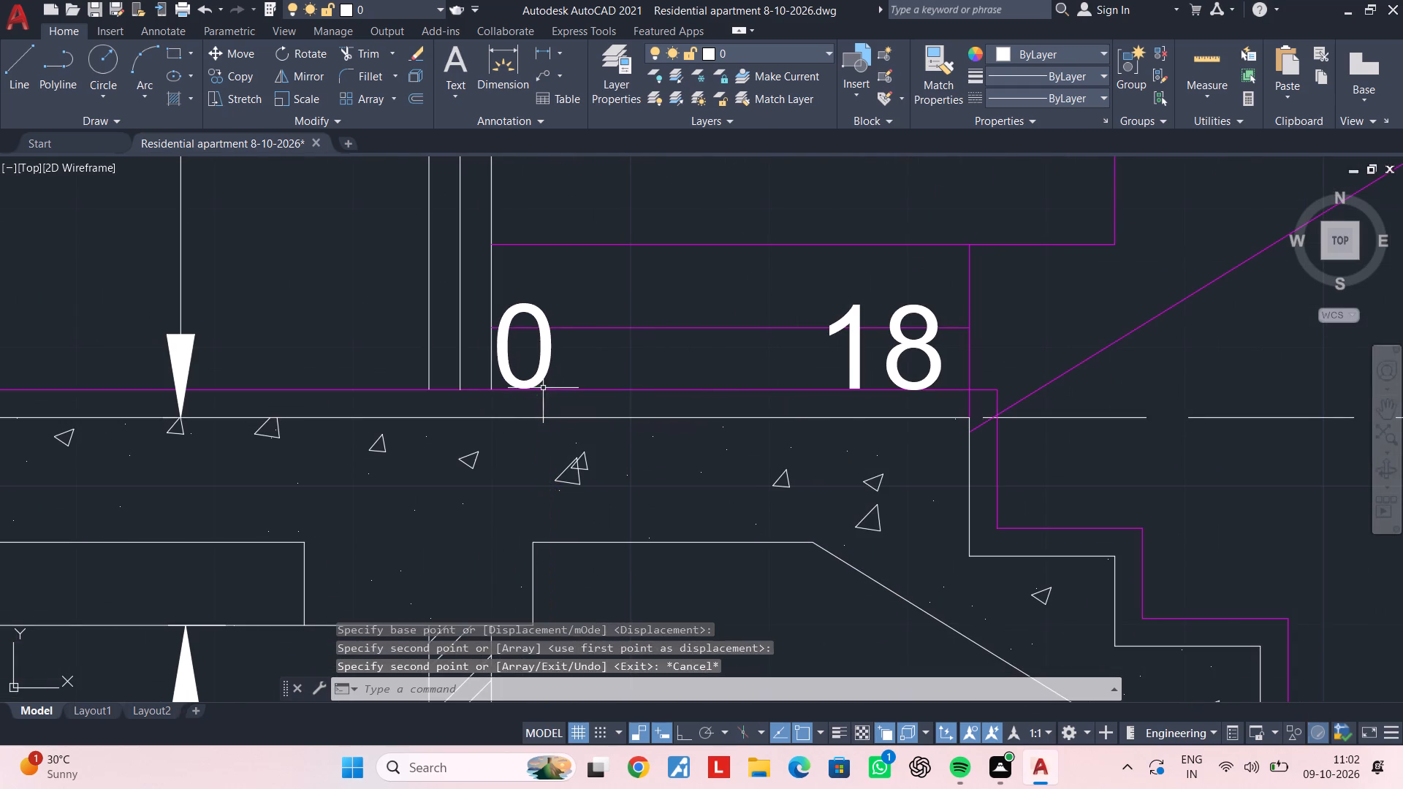
key("Escape")
key("Escape")
key("Escape")
key("Escape")
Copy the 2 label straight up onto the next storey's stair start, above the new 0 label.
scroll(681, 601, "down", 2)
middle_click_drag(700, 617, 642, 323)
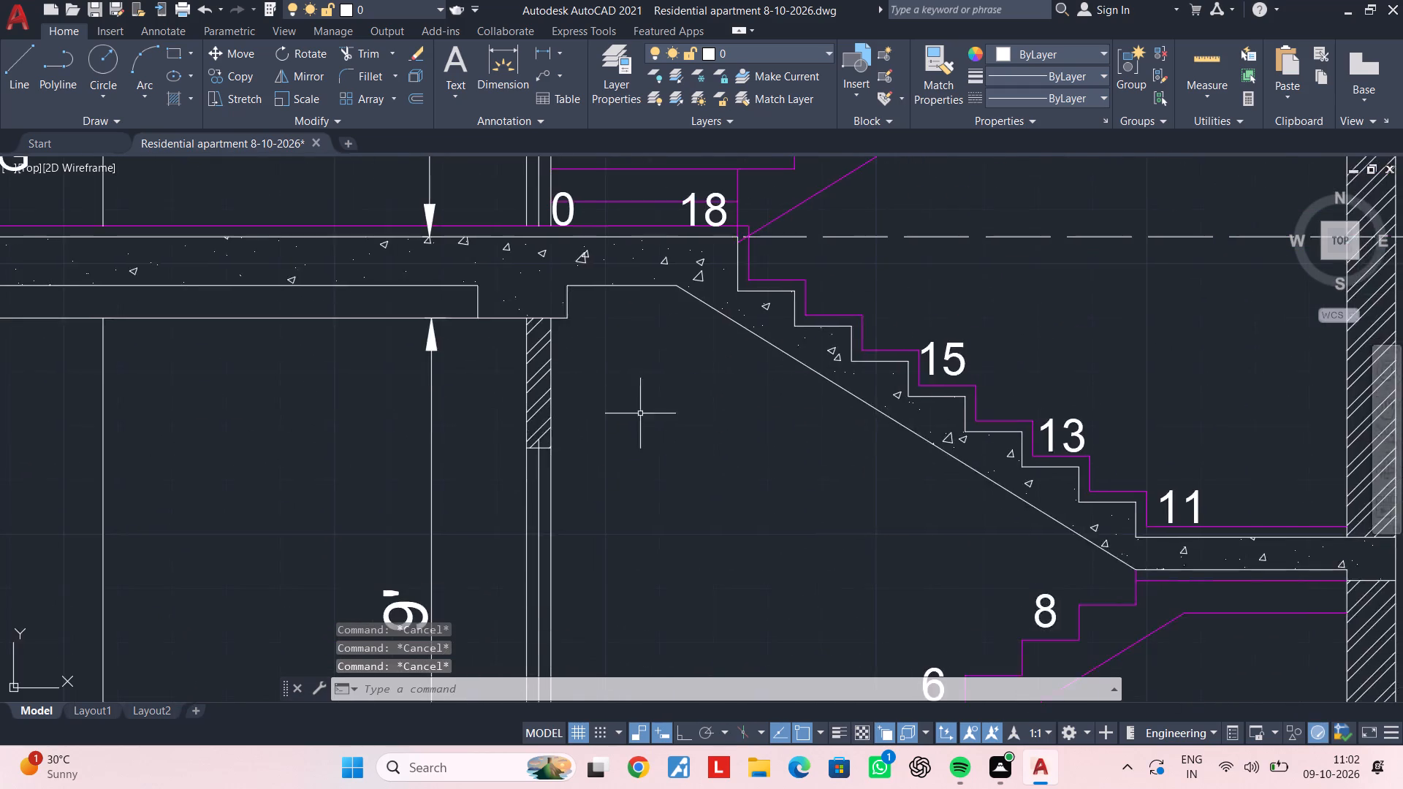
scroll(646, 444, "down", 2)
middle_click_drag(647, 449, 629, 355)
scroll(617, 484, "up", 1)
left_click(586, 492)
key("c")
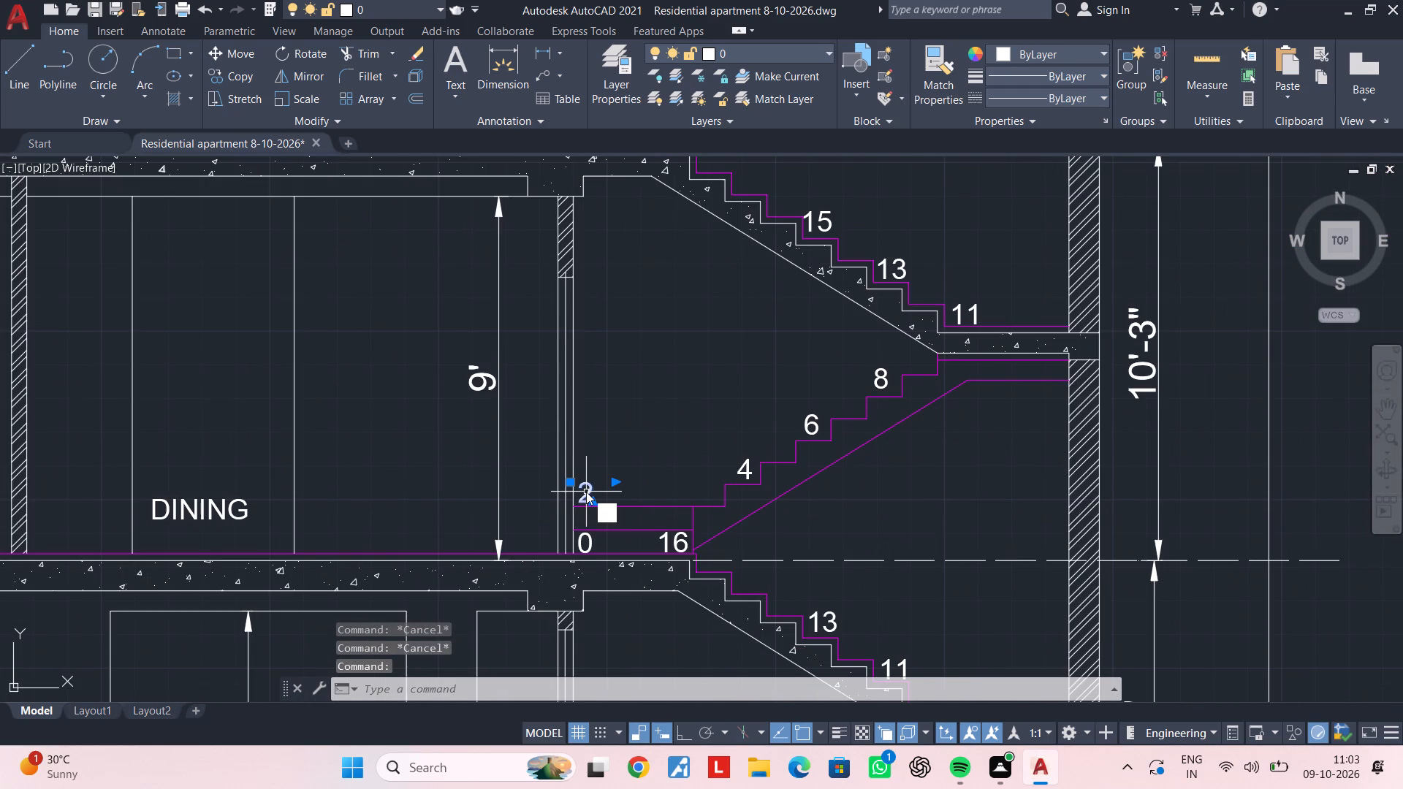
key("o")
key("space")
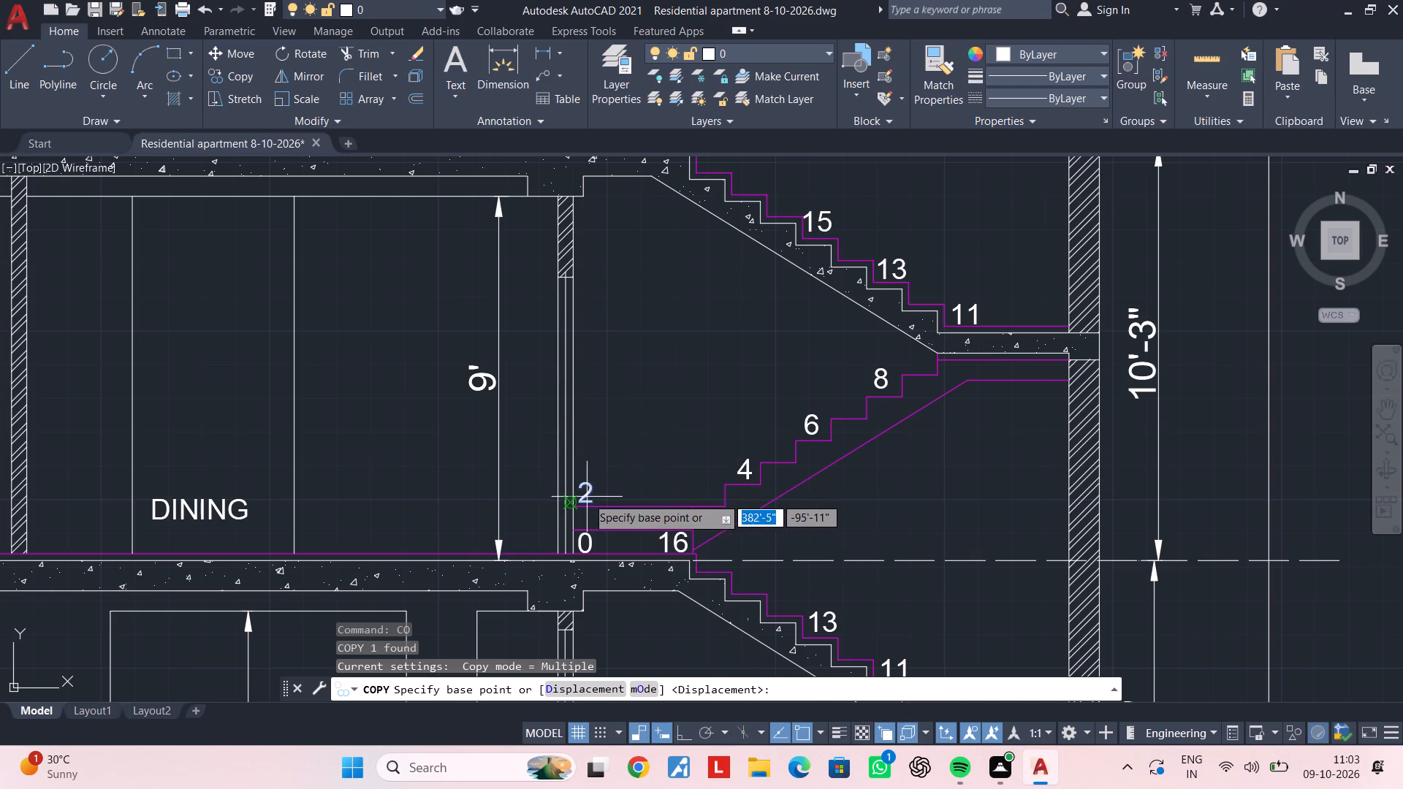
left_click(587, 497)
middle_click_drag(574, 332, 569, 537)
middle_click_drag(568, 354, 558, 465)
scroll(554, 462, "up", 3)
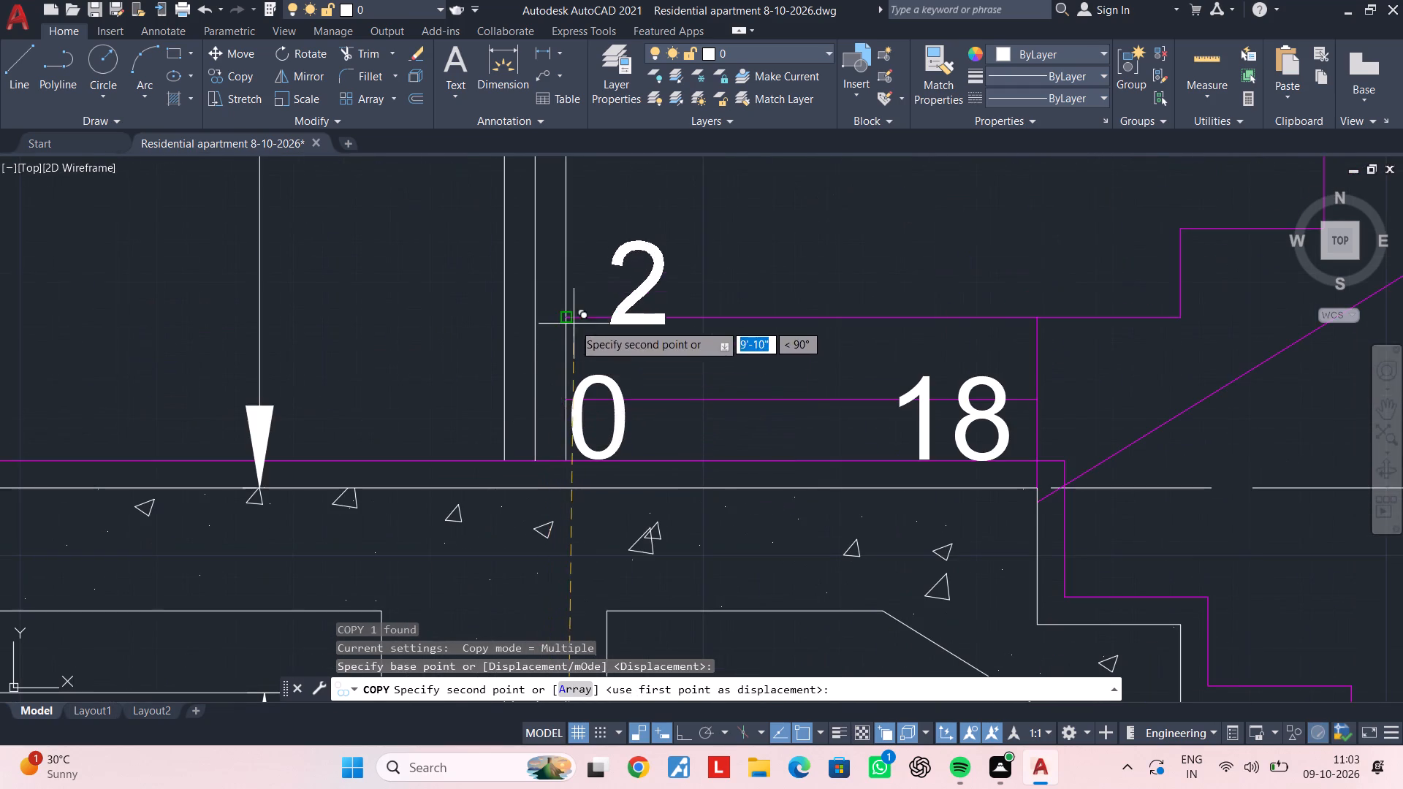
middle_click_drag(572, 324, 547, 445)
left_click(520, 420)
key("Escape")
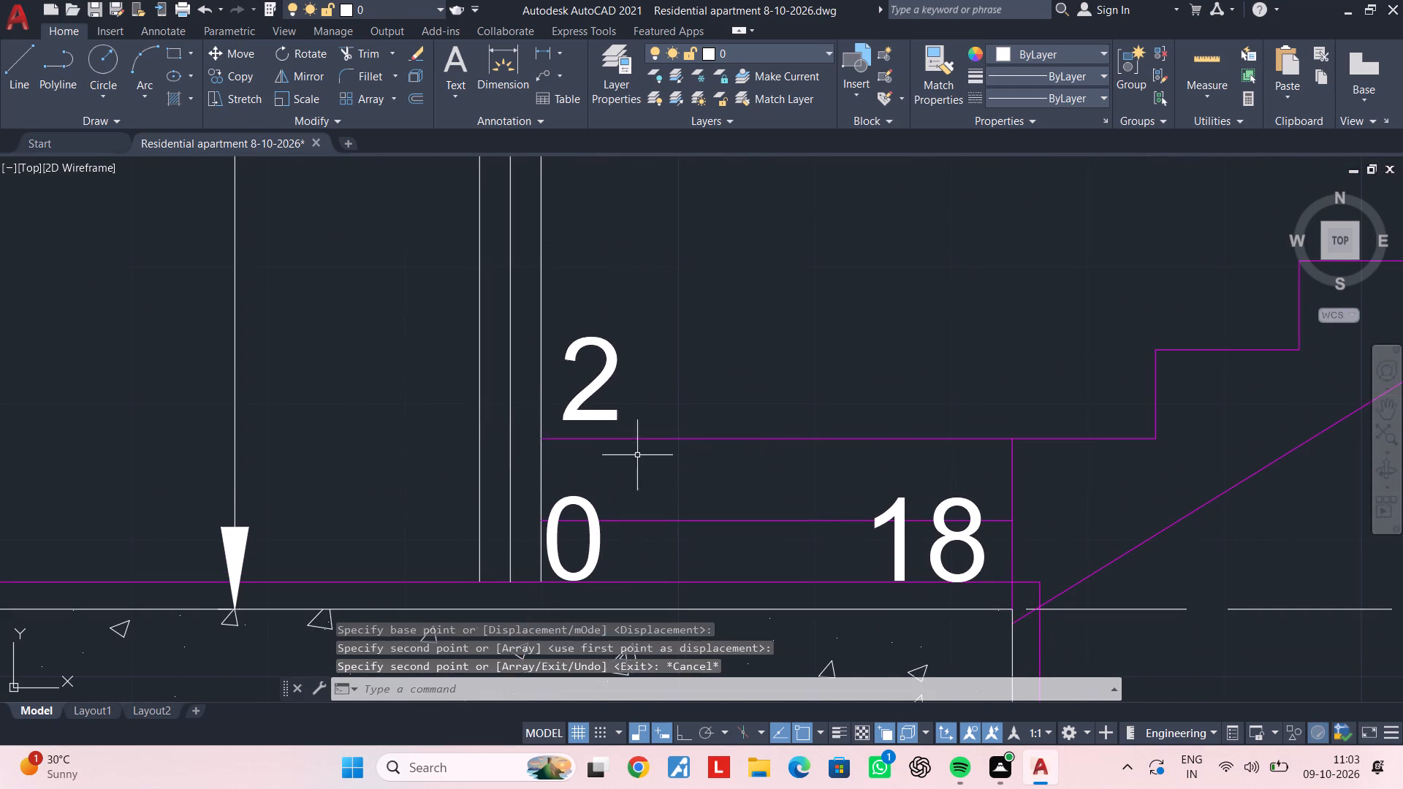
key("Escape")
Save the drawing.
scroll(675, 471, "down", 1)
middle_click_drag(675, 472, 585, 417)
scroll(834, 628, "down", 2)
scroll(668, 614, "down", 3)
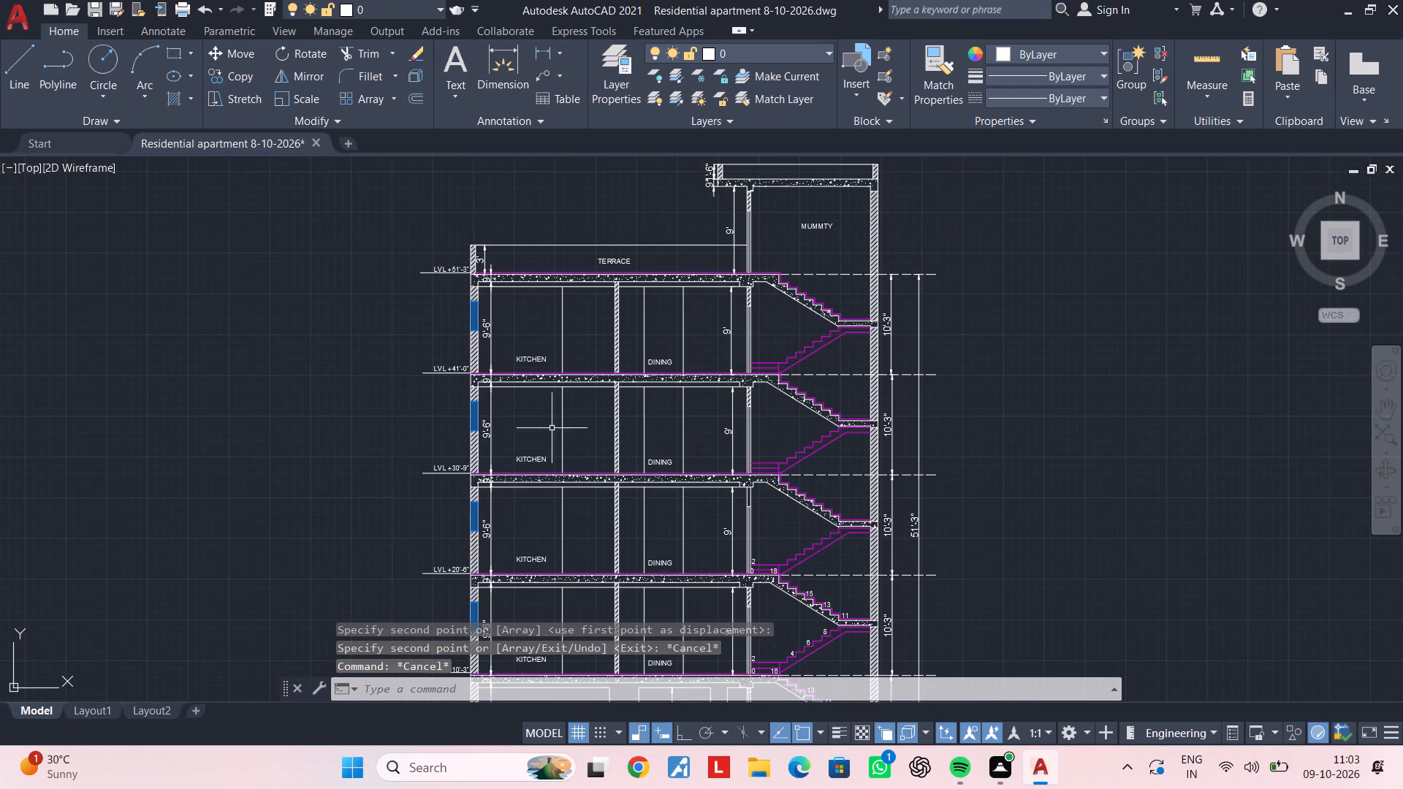
middle_click_drag(712, 532, 468, 410)
middle_click_drag(581, 475, 528, 364)
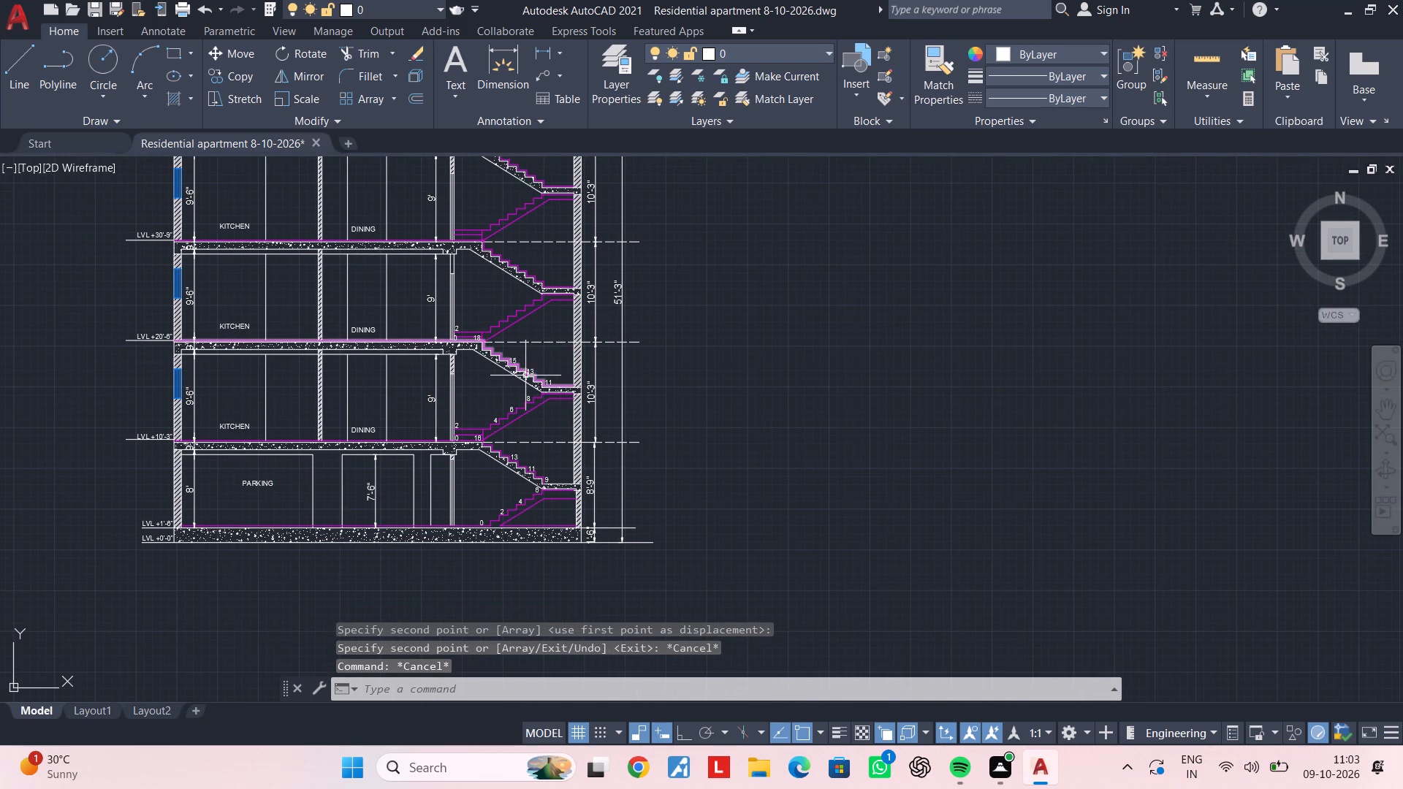
key("ctrl+s")
key("ctrl+s")
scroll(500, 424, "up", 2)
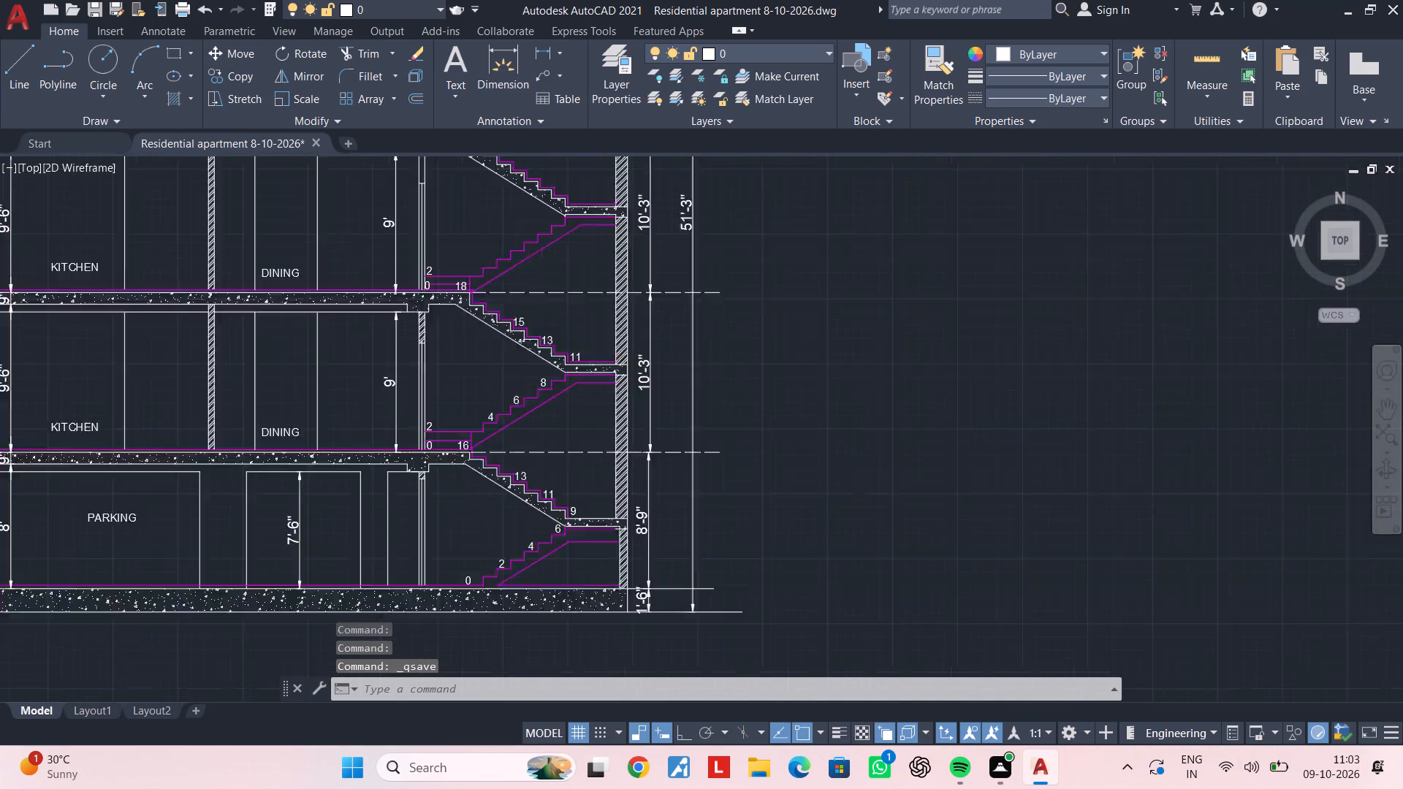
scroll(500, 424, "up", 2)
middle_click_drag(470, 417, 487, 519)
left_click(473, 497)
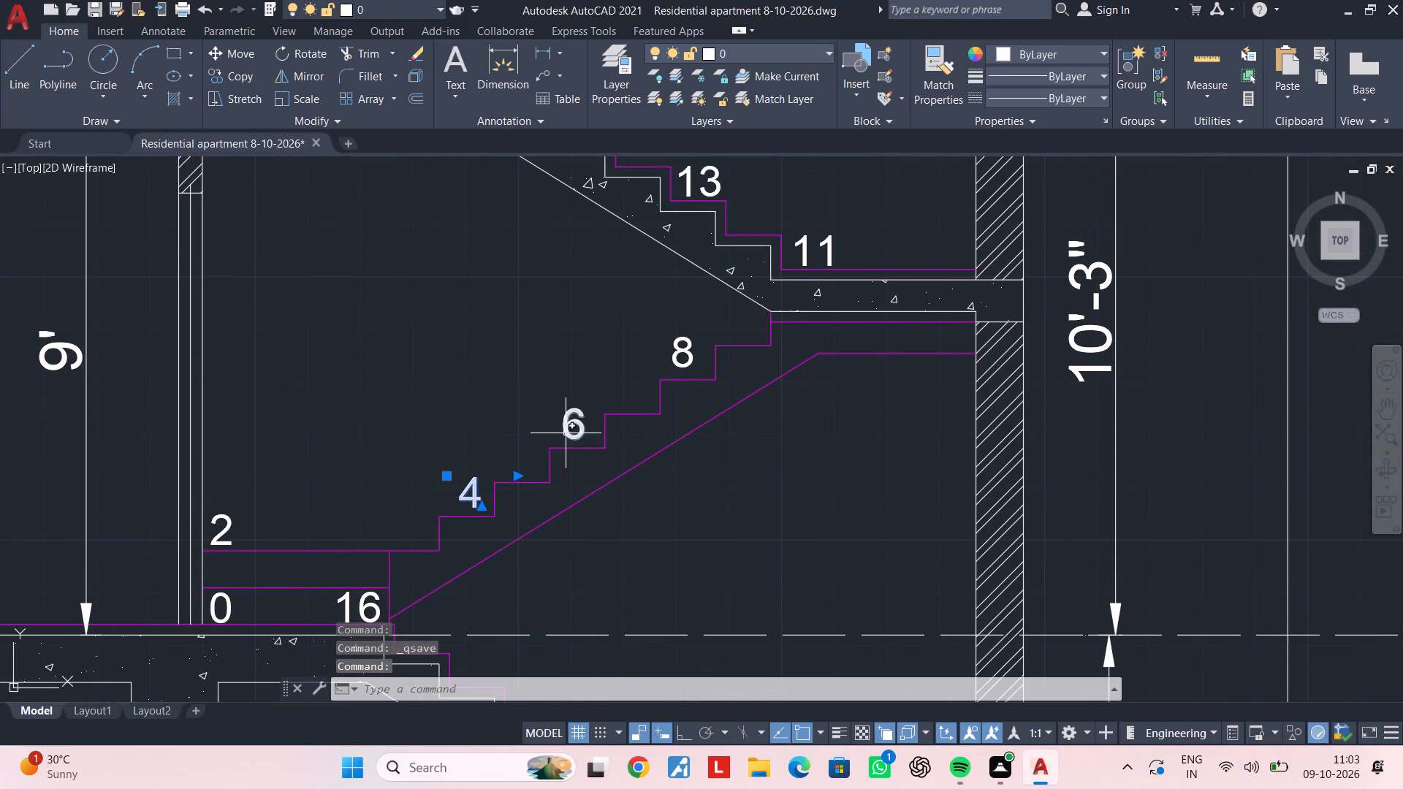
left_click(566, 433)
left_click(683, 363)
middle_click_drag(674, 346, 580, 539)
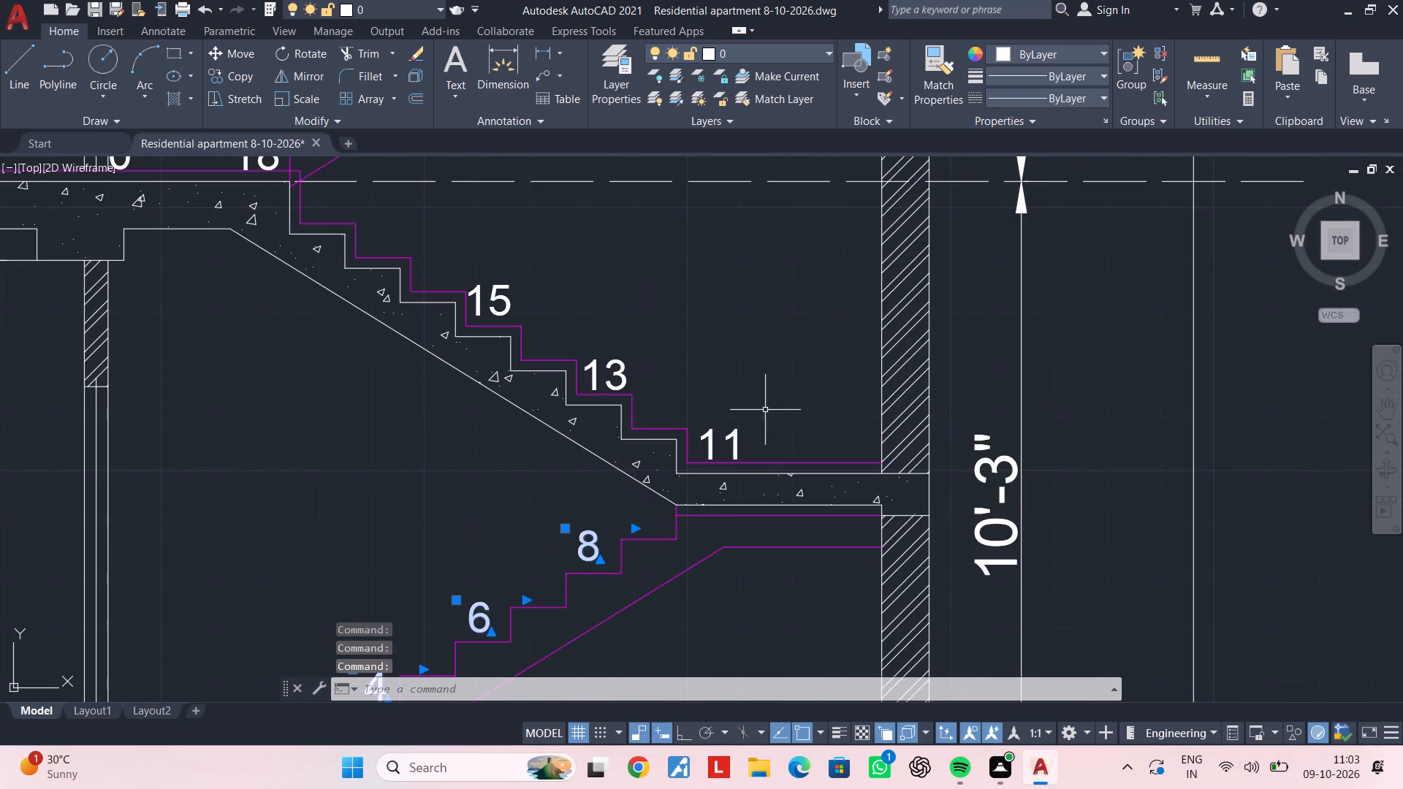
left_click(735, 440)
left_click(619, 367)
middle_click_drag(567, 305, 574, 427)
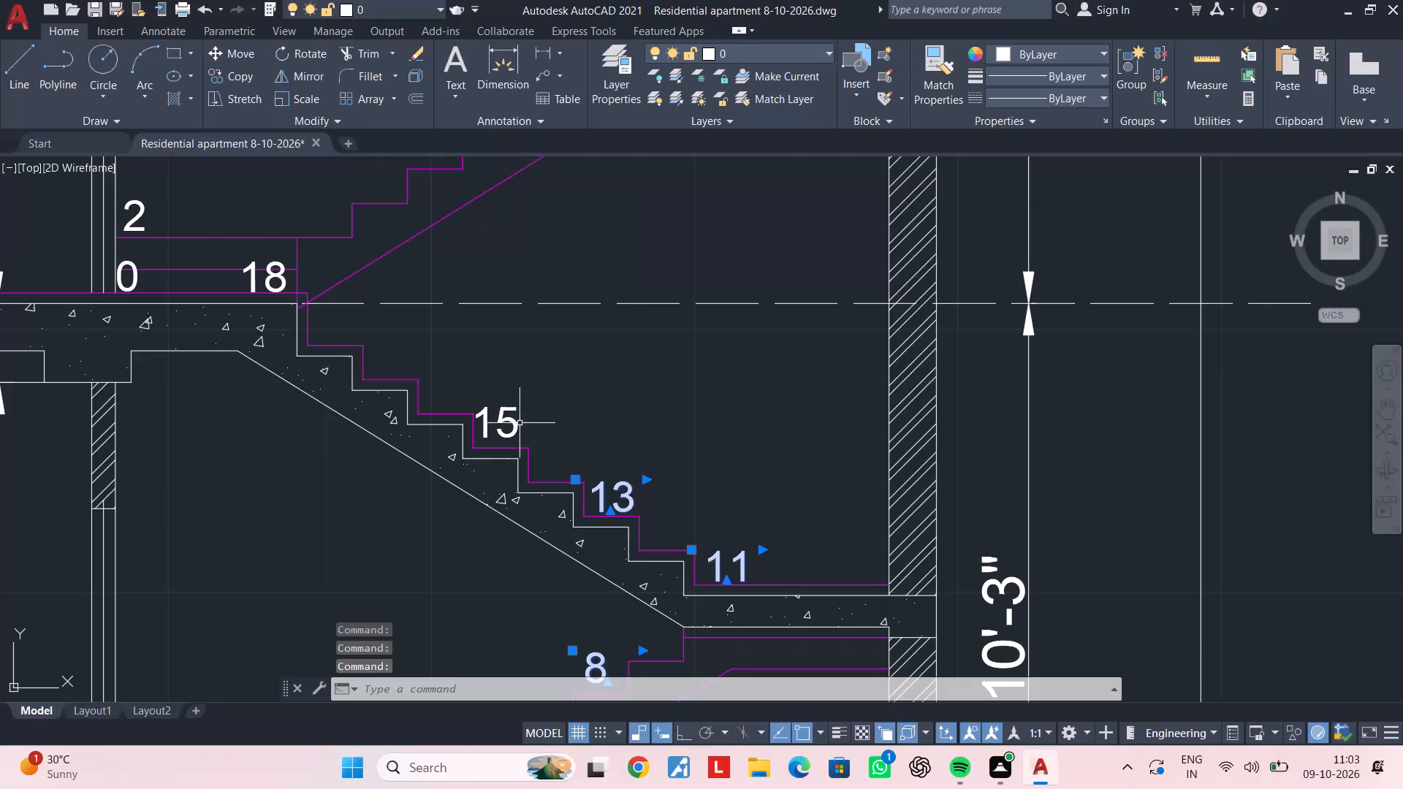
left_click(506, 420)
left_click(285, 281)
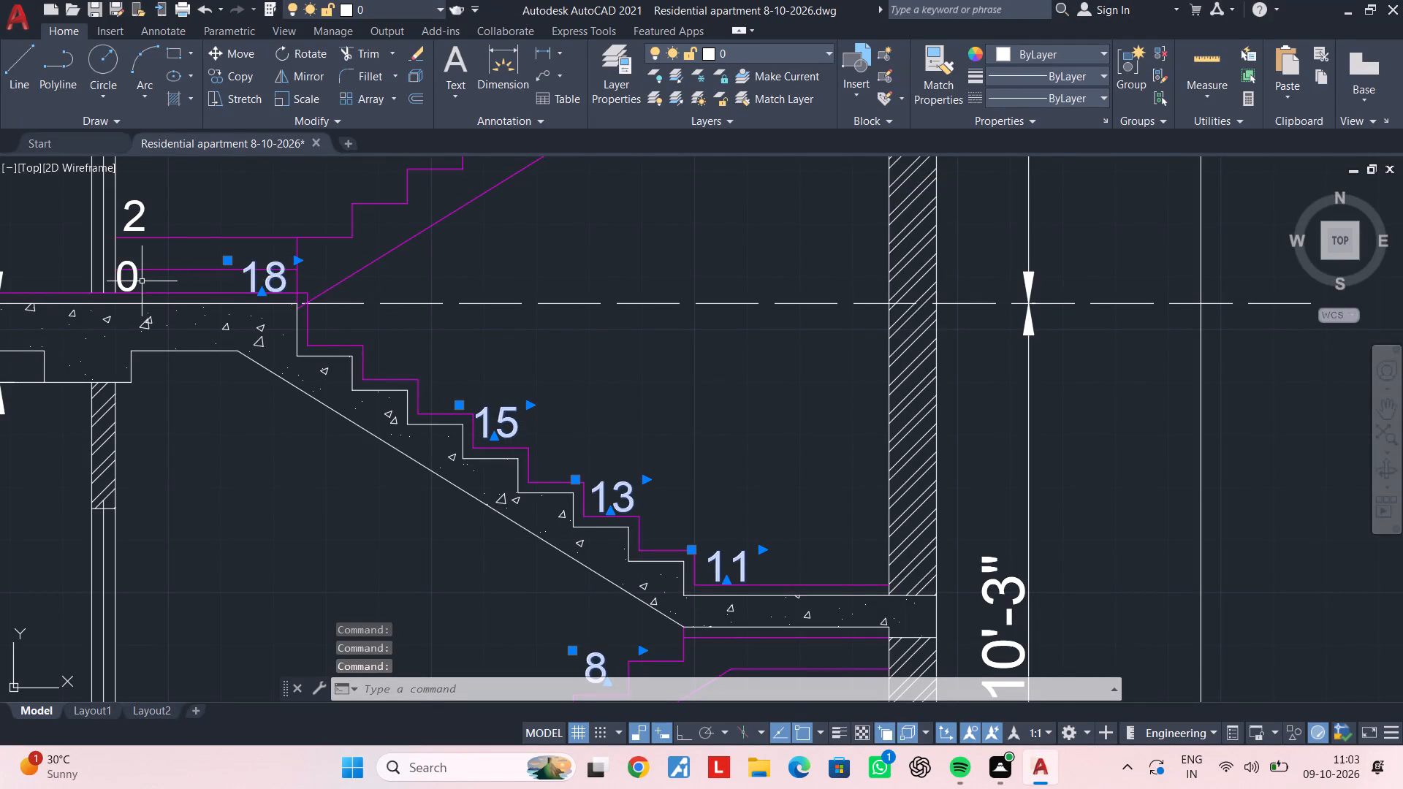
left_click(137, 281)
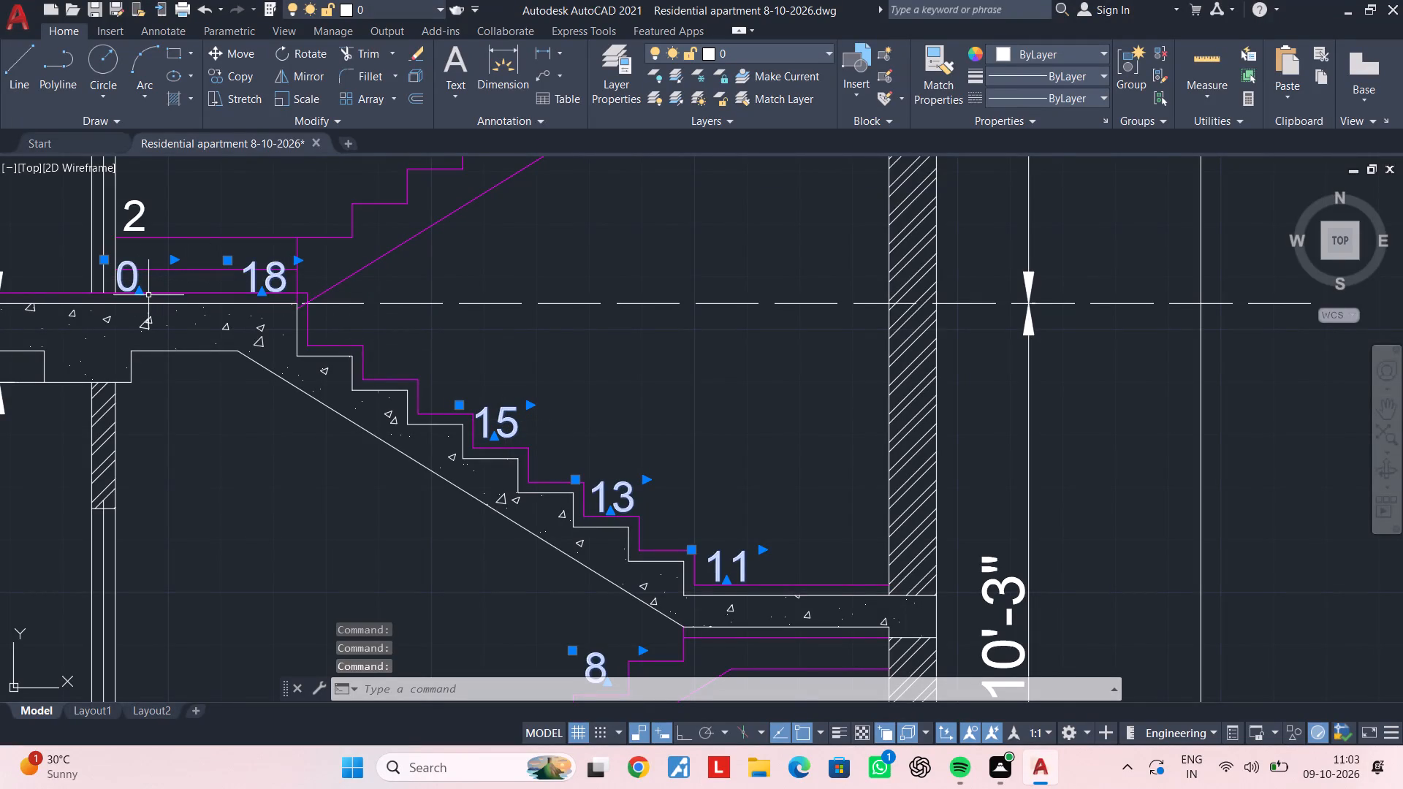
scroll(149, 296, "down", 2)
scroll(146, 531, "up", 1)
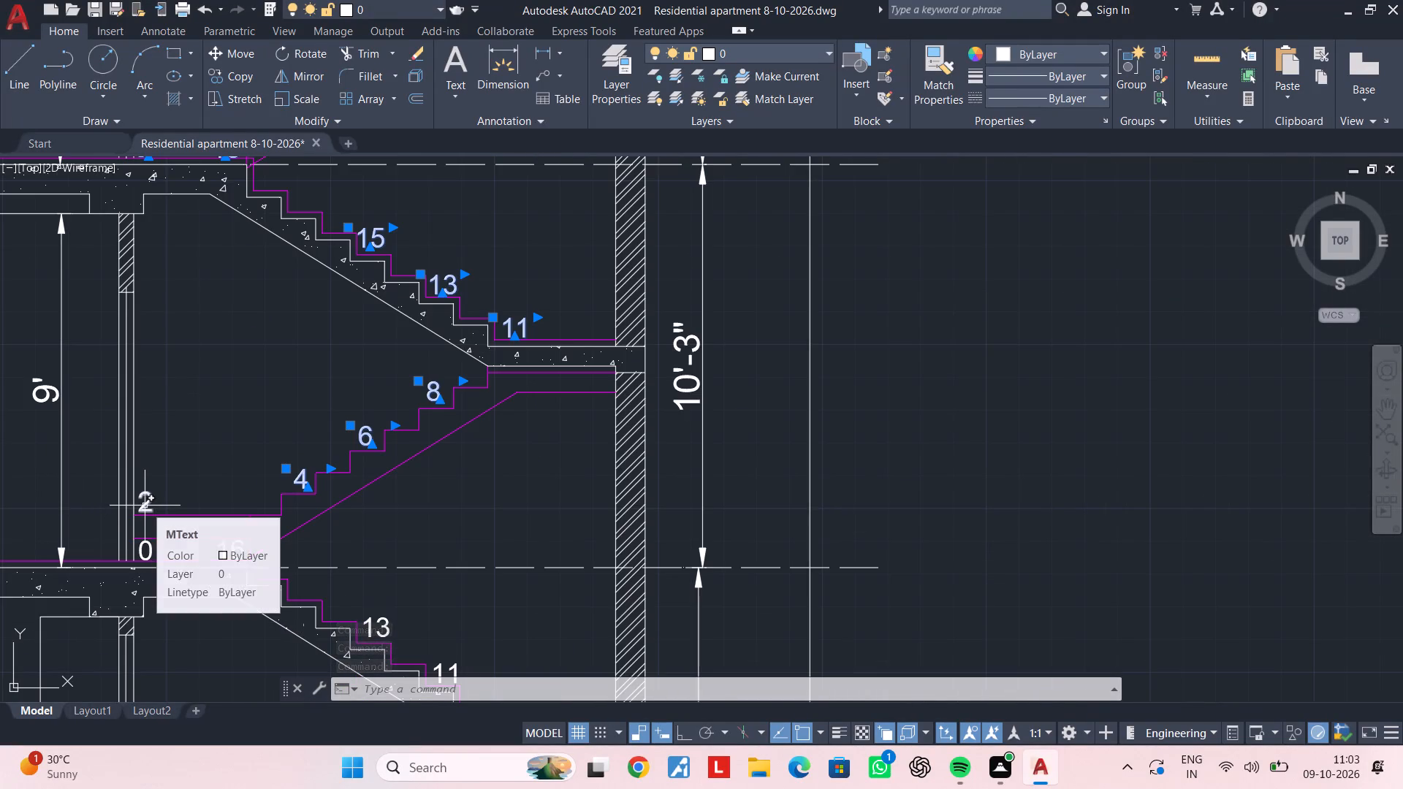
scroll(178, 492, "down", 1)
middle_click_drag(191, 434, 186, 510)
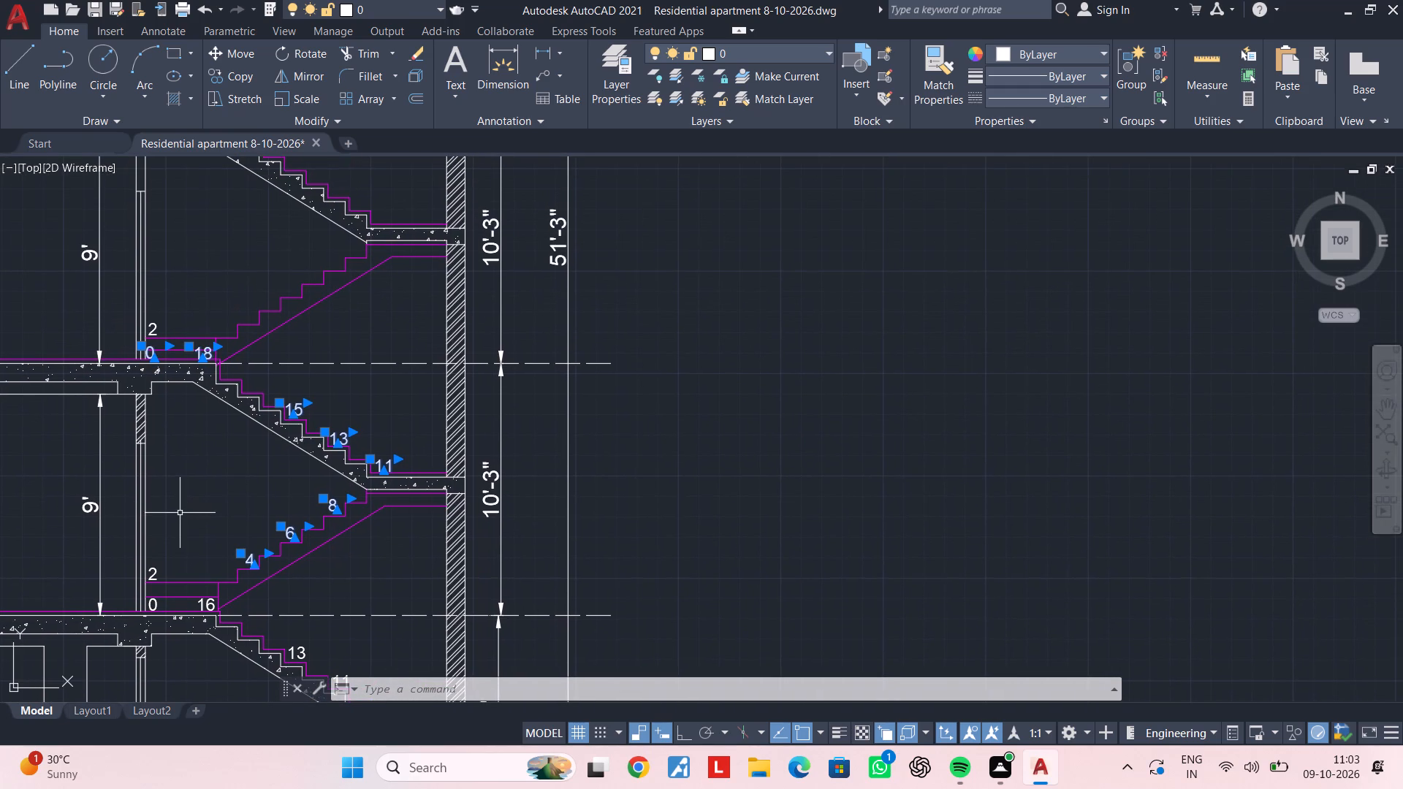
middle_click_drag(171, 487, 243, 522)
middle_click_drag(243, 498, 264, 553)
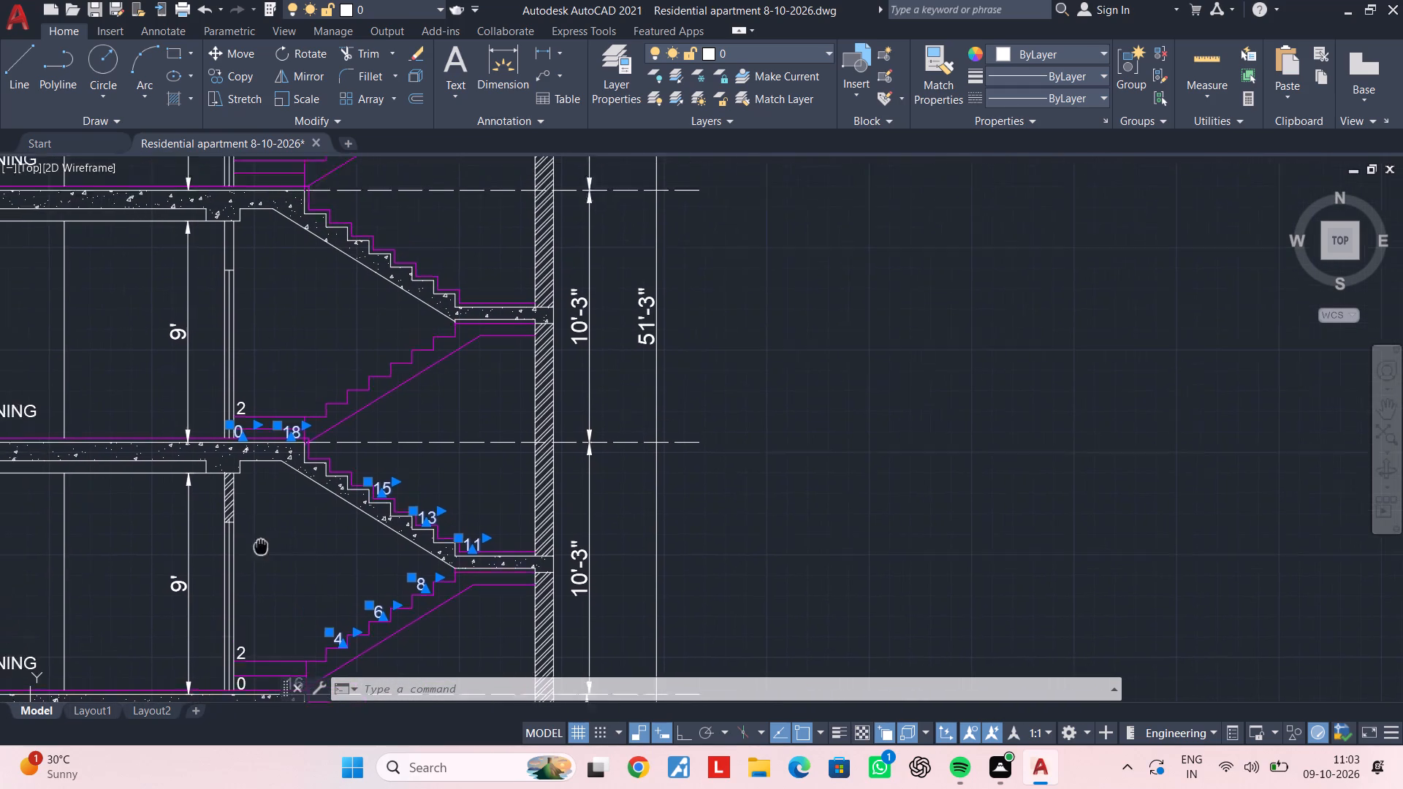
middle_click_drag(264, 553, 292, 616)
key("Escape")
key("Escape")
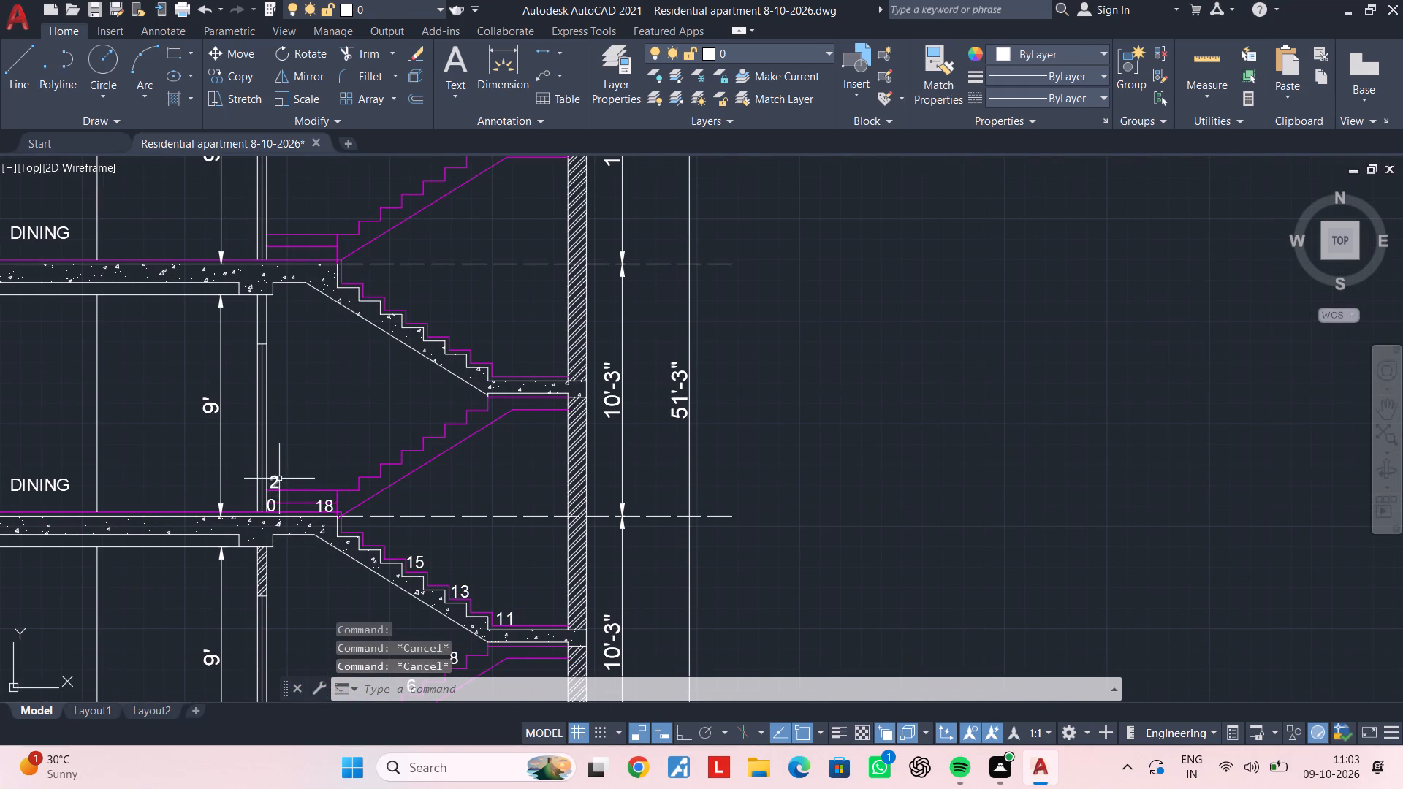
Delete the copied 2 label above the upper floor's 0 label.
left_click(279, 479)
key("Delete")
Copy the 2, 4, 6, 8, 11, 13, 15, 18 and 0 labels up one storey, aligned on the mid-landing slab's outer corner.
scroll(313, 522, "down", 1)
middle_click_drag(313, 522, 297, 344)
scroll(277, 503, "up", 2)
left_click(265, 423)
left_click(425, 407)
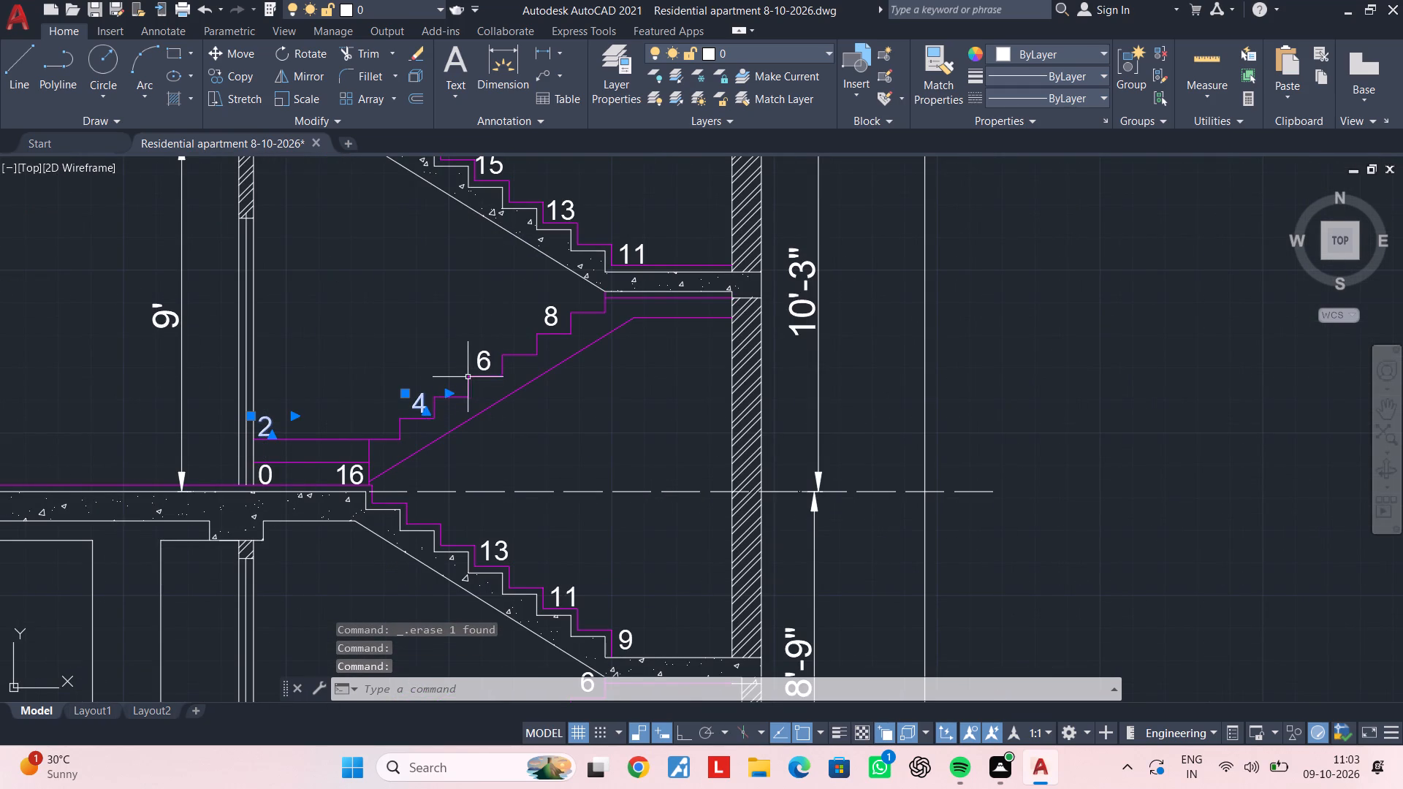
left_click(483, 365)
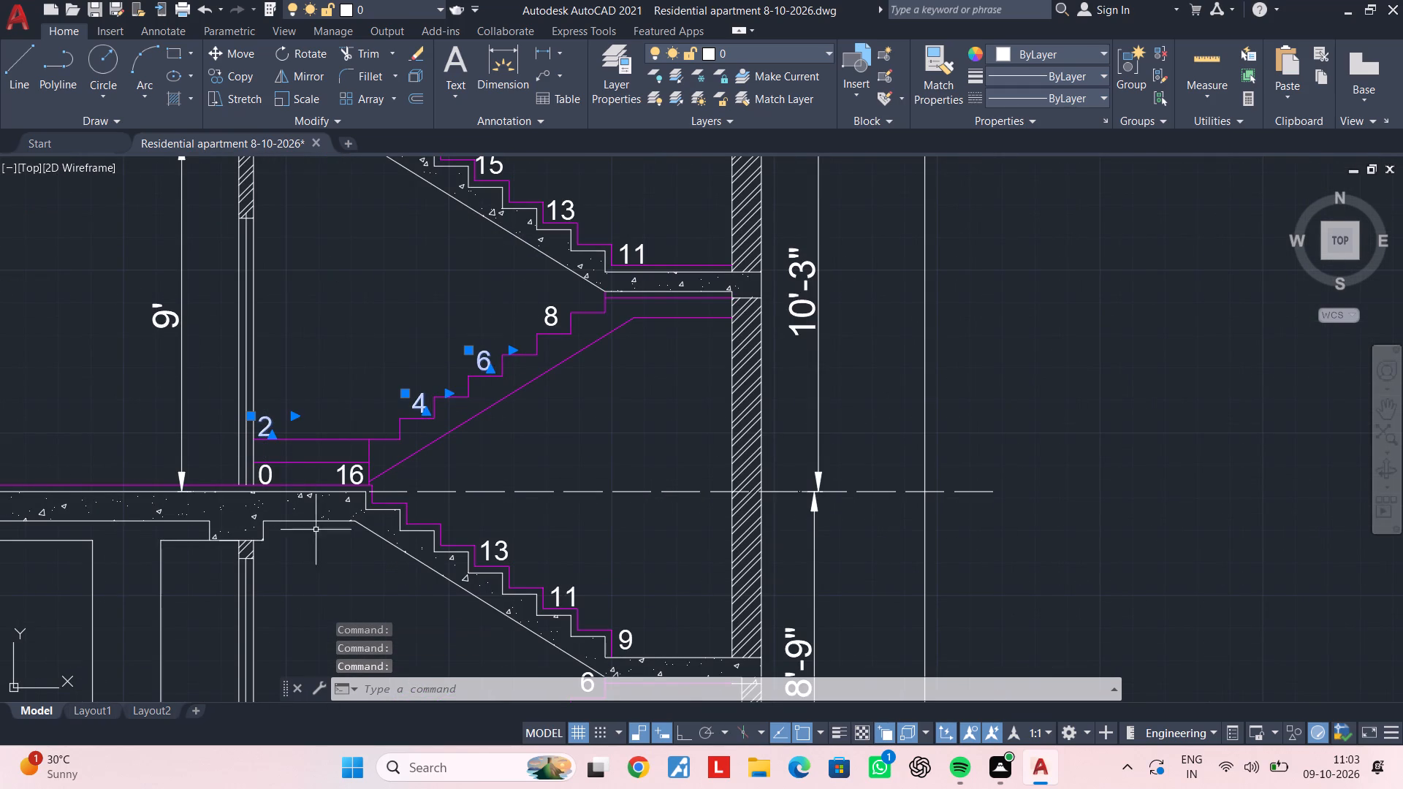
left_click(554, 312)
middle_click_drag(499, 227, 436, 406)
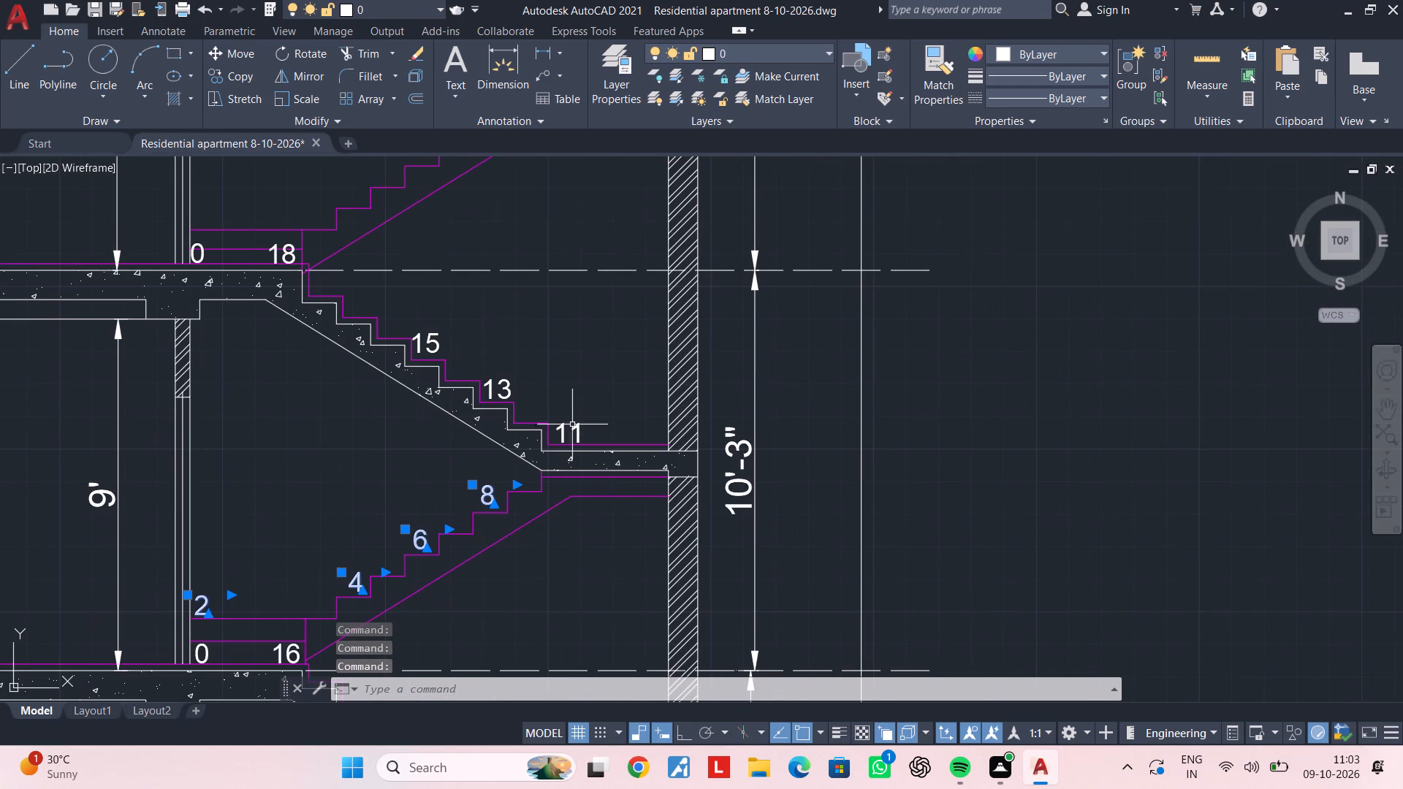
left_click(572, 427)
left_click(510, 386)
left_click(428, 334)
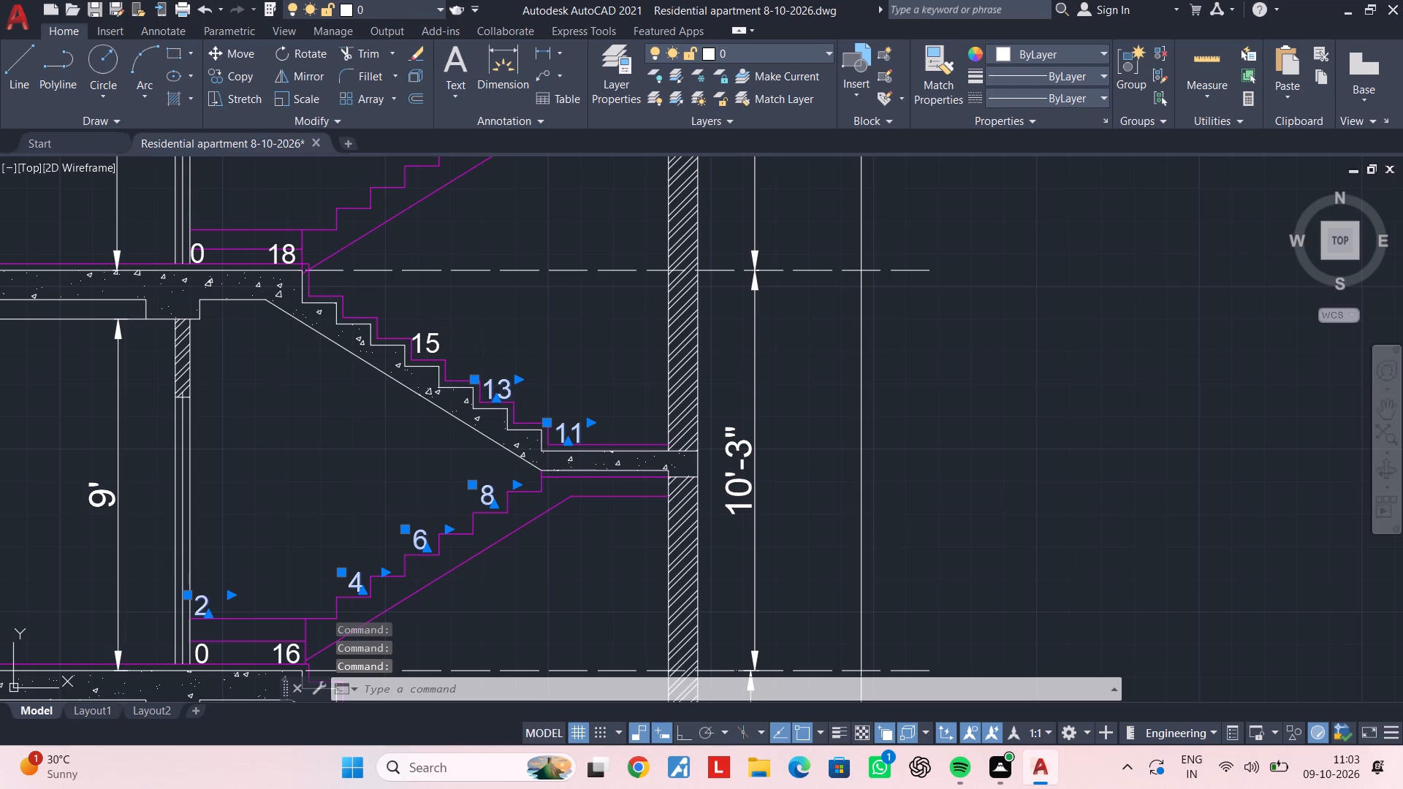
left_click(293, 252)
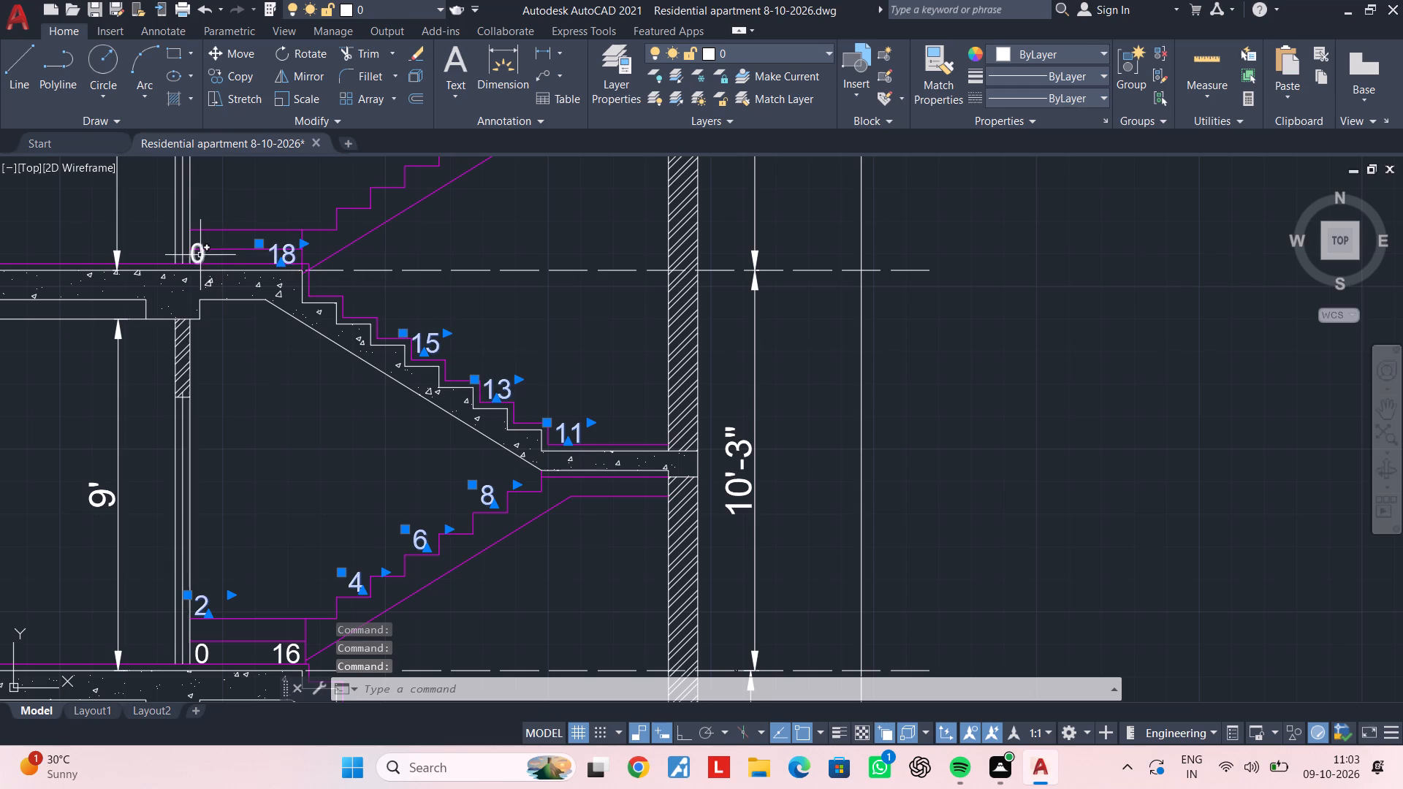
left_click(199, 254)
type("CO")
key("space")
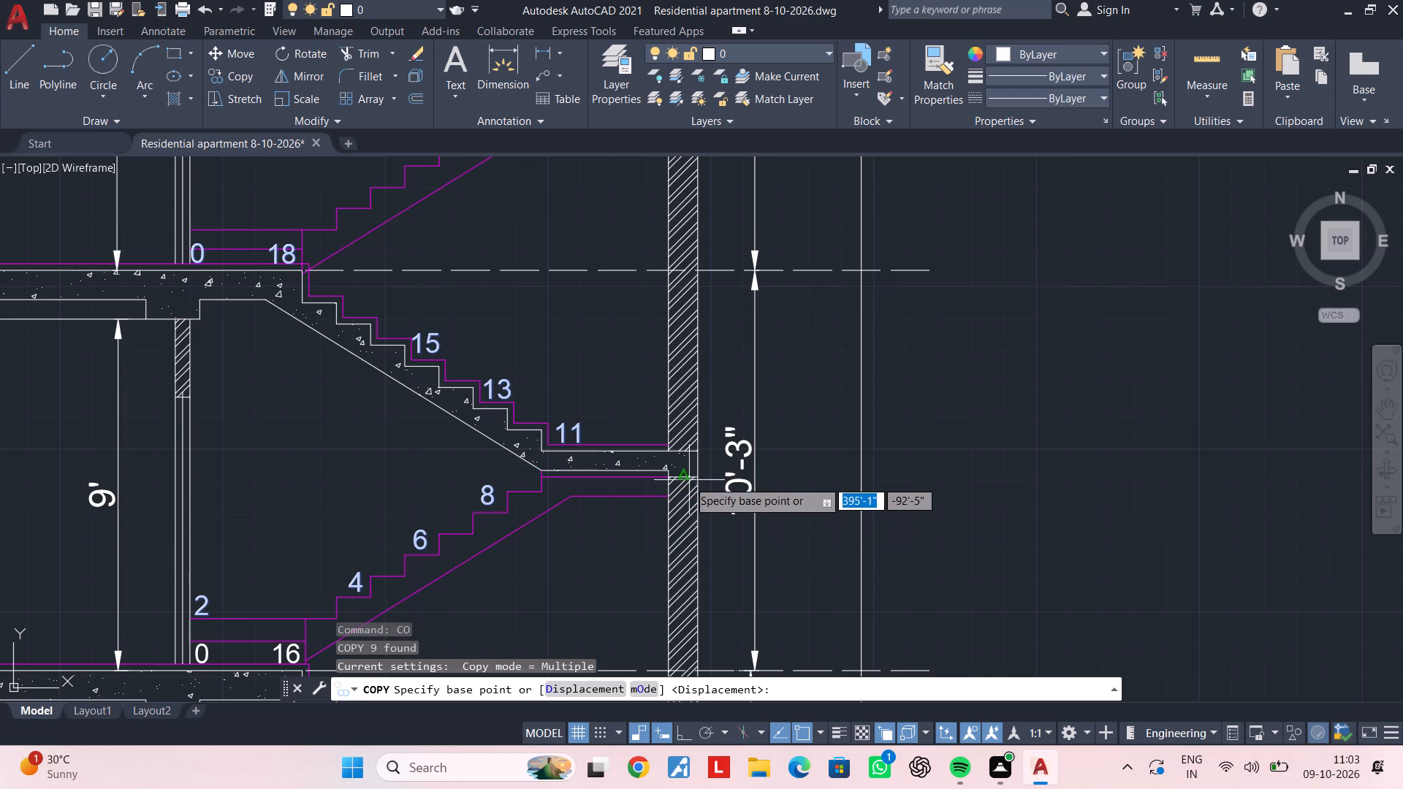
scroll(712, 459, "up", 2)
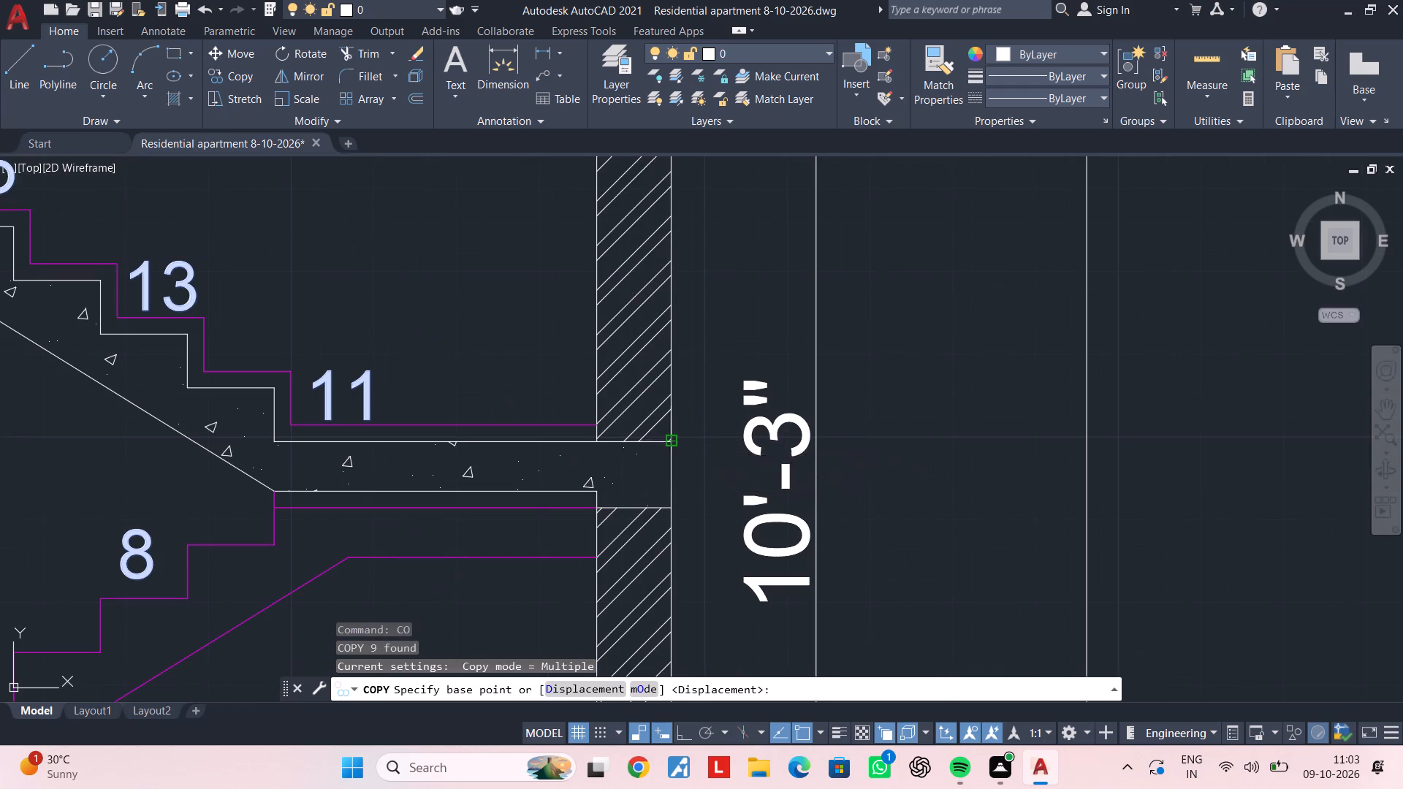
left_click(671, 441)
scroll(672, 429, "down", 3)
middle_click_drag(647, 332, 652, 474)
middle_click_drag(686, 361, 674, 450)
scroll(670, 439, "up", 1)
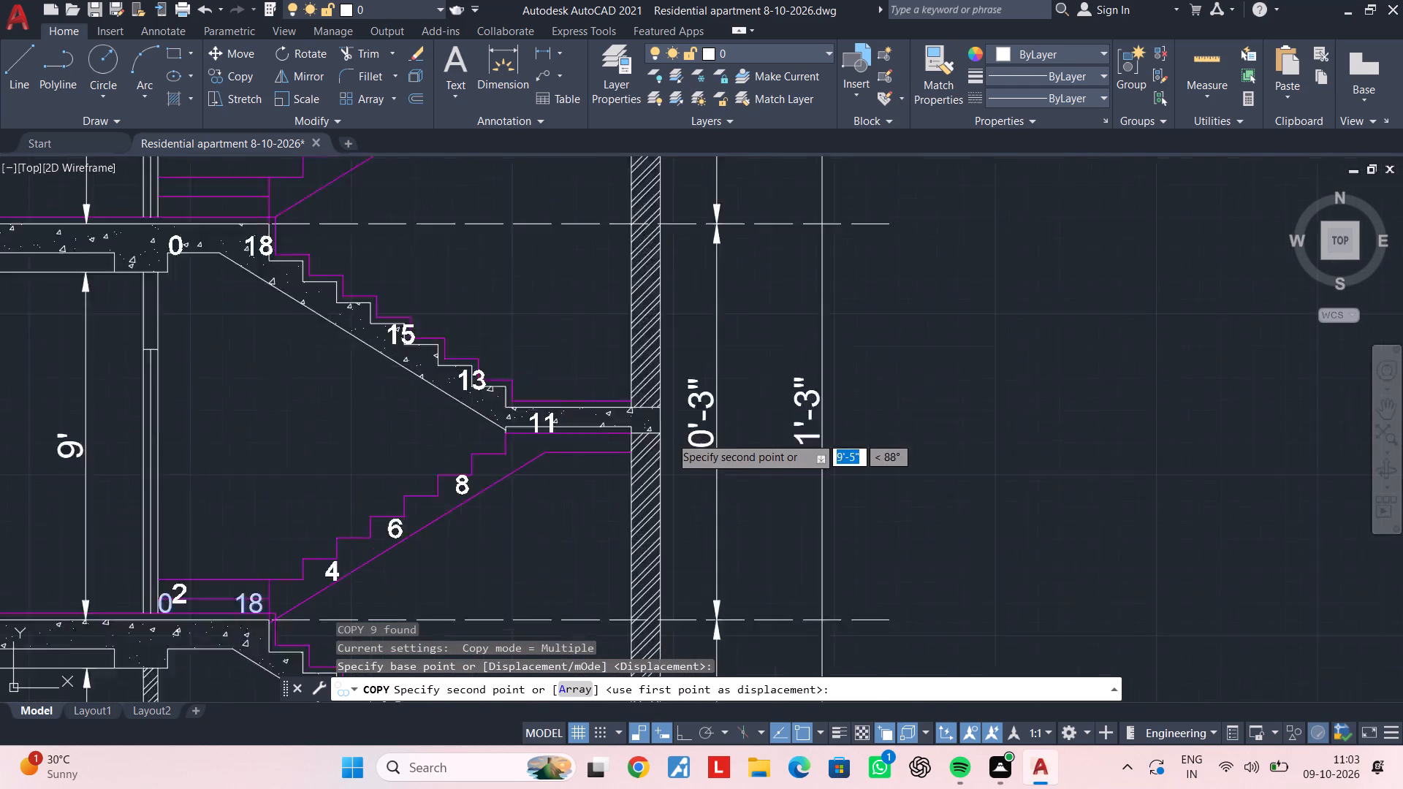
scroll(670, 436, "up", 1)
left_click(653, 386)
Place two more copies of the step-label set on the next two storeys, up to the terrace level.
scroll(654, 394, "down", 3)
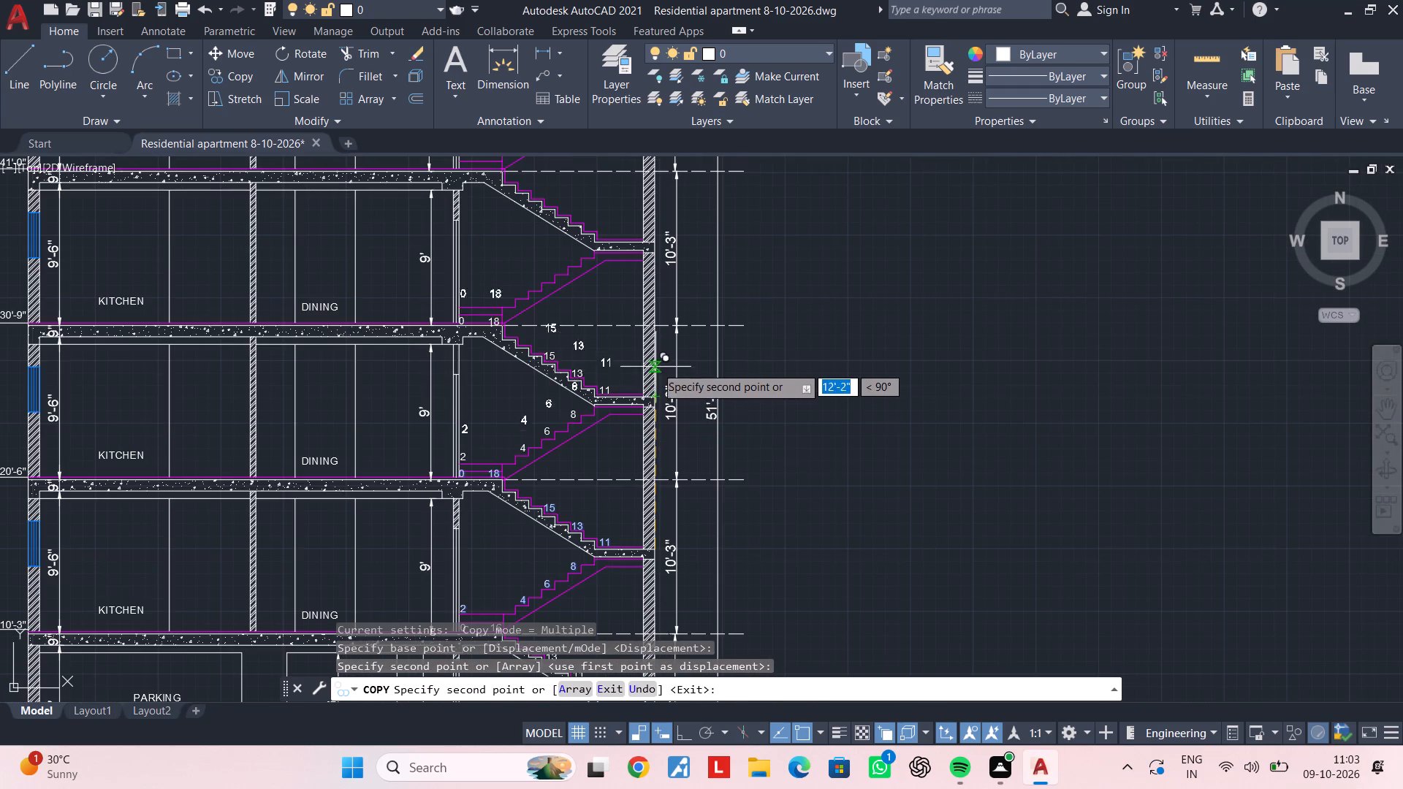
middle_click_drag(654, 341, 619, 549)
scroll(624, 459, "up", 1)
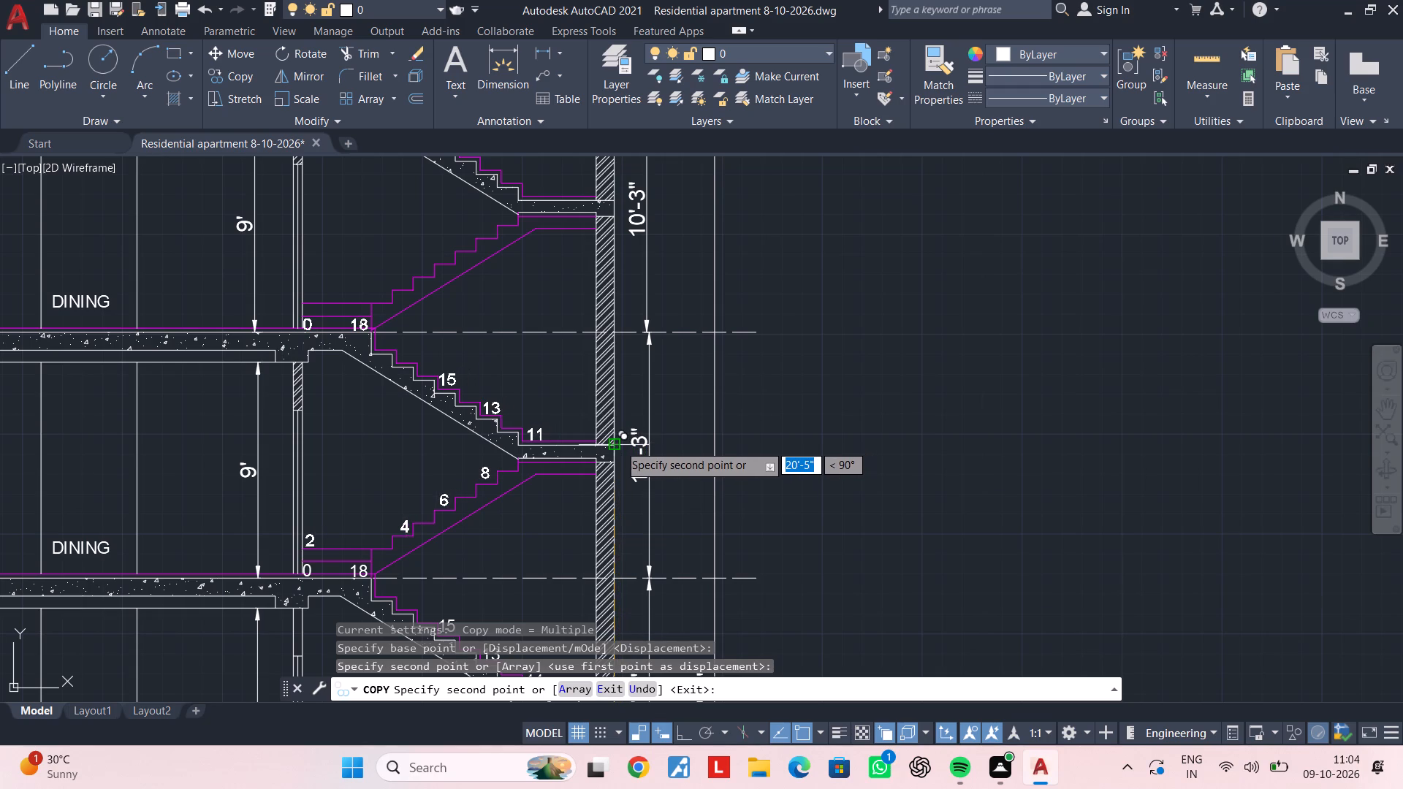
left_click(619, 444)
middle_click_drag(617, 383, 581, 588)
middle_click_drag(596, 460, 579, 547)
scroll(560, 522, "up", 1)
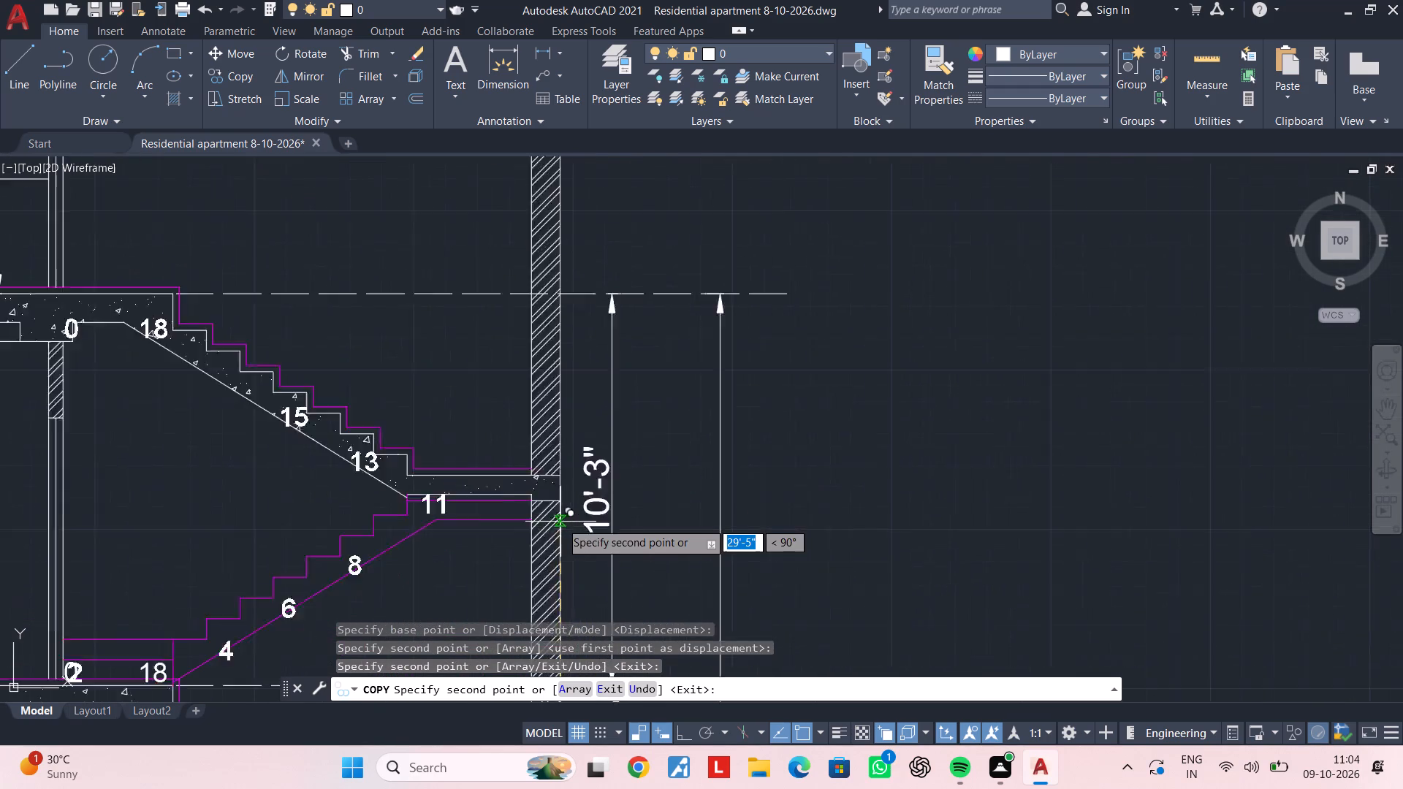
scroll(560, 522, "up", 1)
left_click(552, 444)
scroll(553, 502, "down", 3)
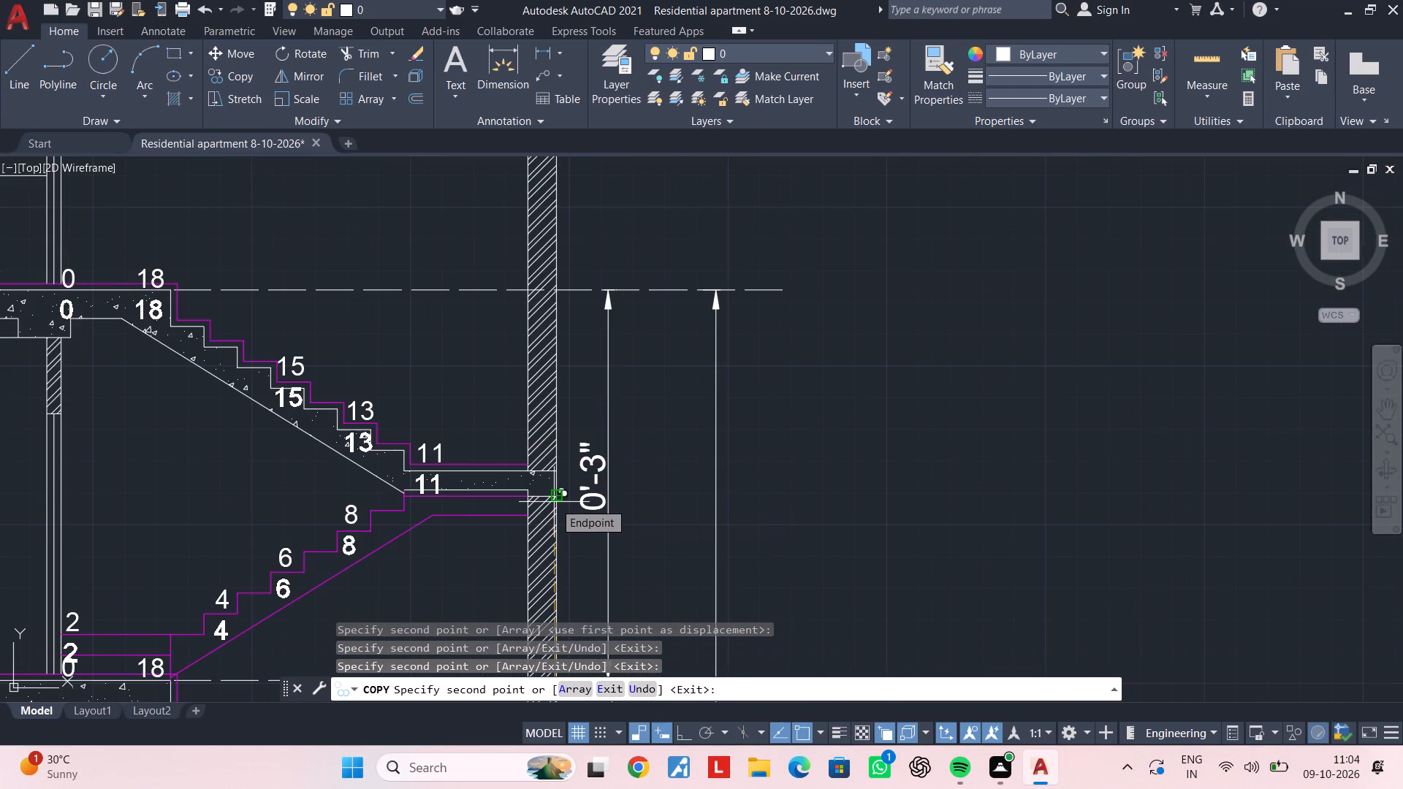
scroll(522, 492, "down", 2)
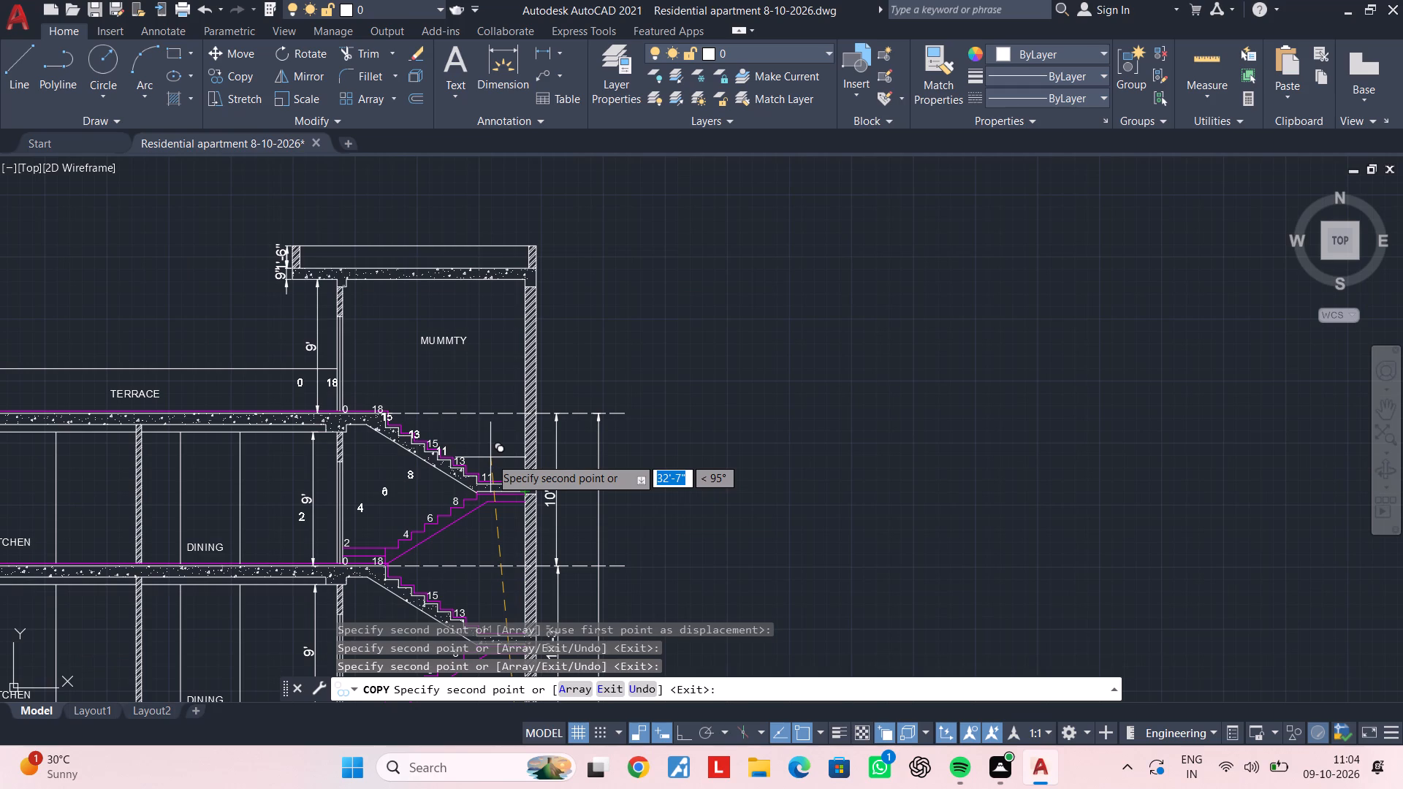
key("Escape")
key("Escape")
Delete the copied 0 label at the terrace level.
middle_click_drag(522, 484, 509, 424)
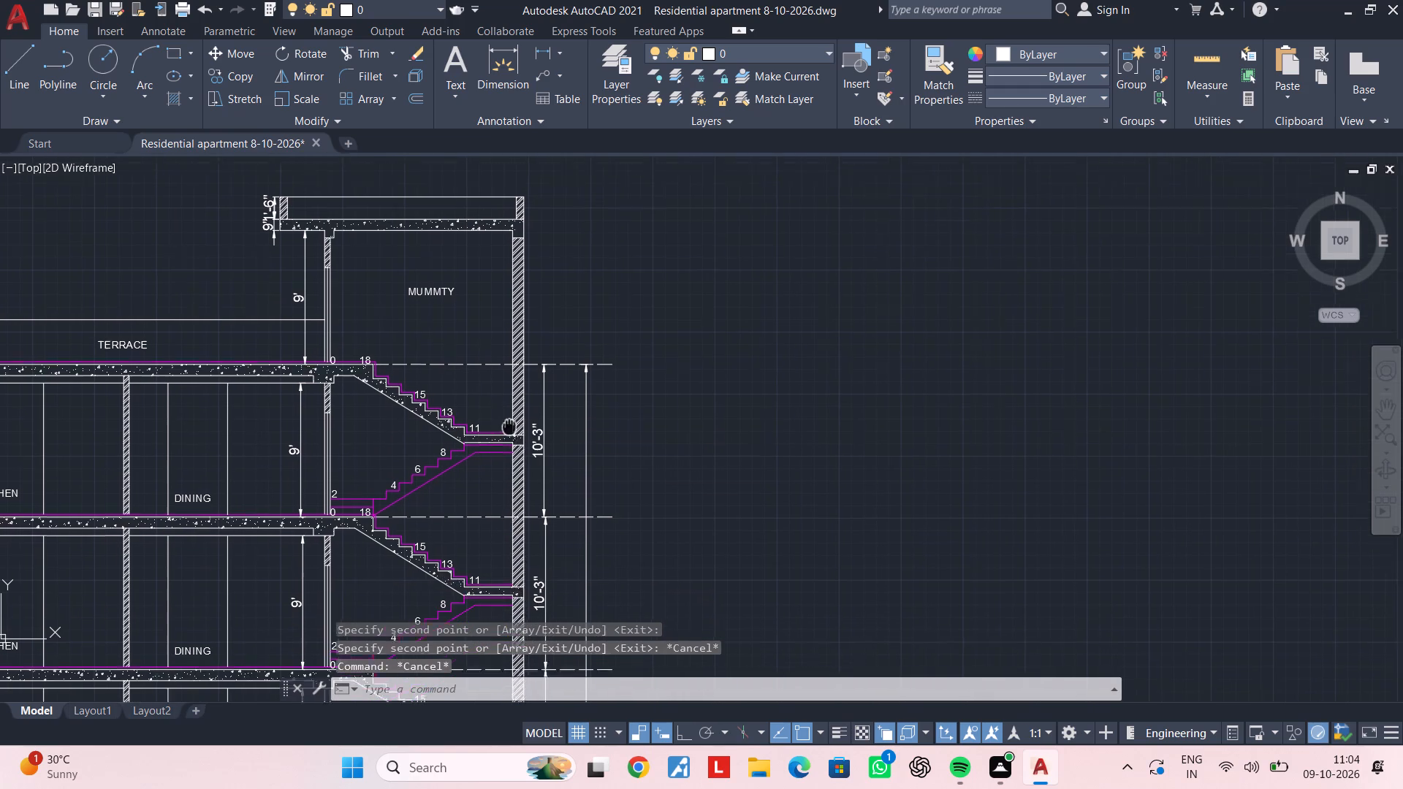
middle_click_drag(509, 424, 509, 414)
scroll(311, 320, "up", 3)
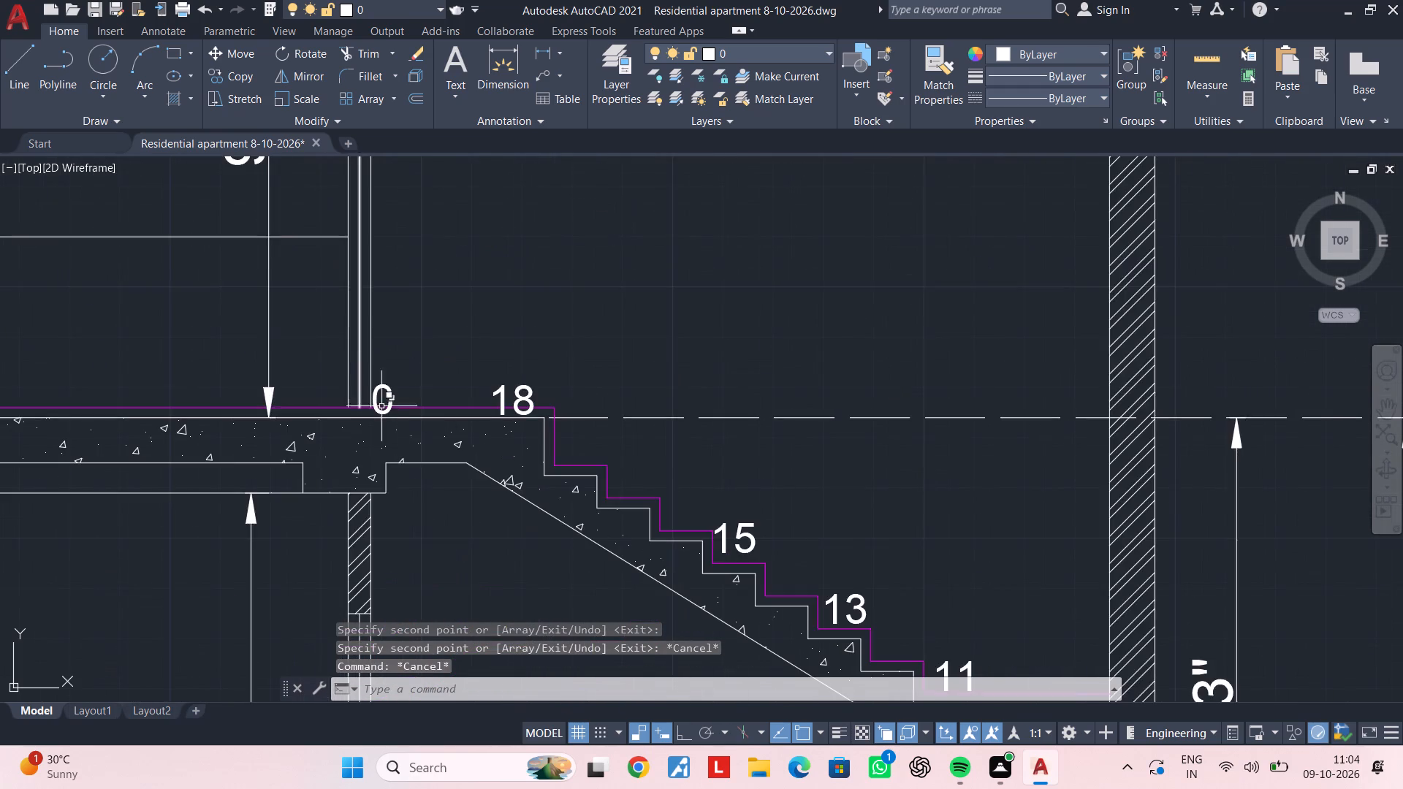
scroll(417, 422, "up", 1)
left_click(370, 376)
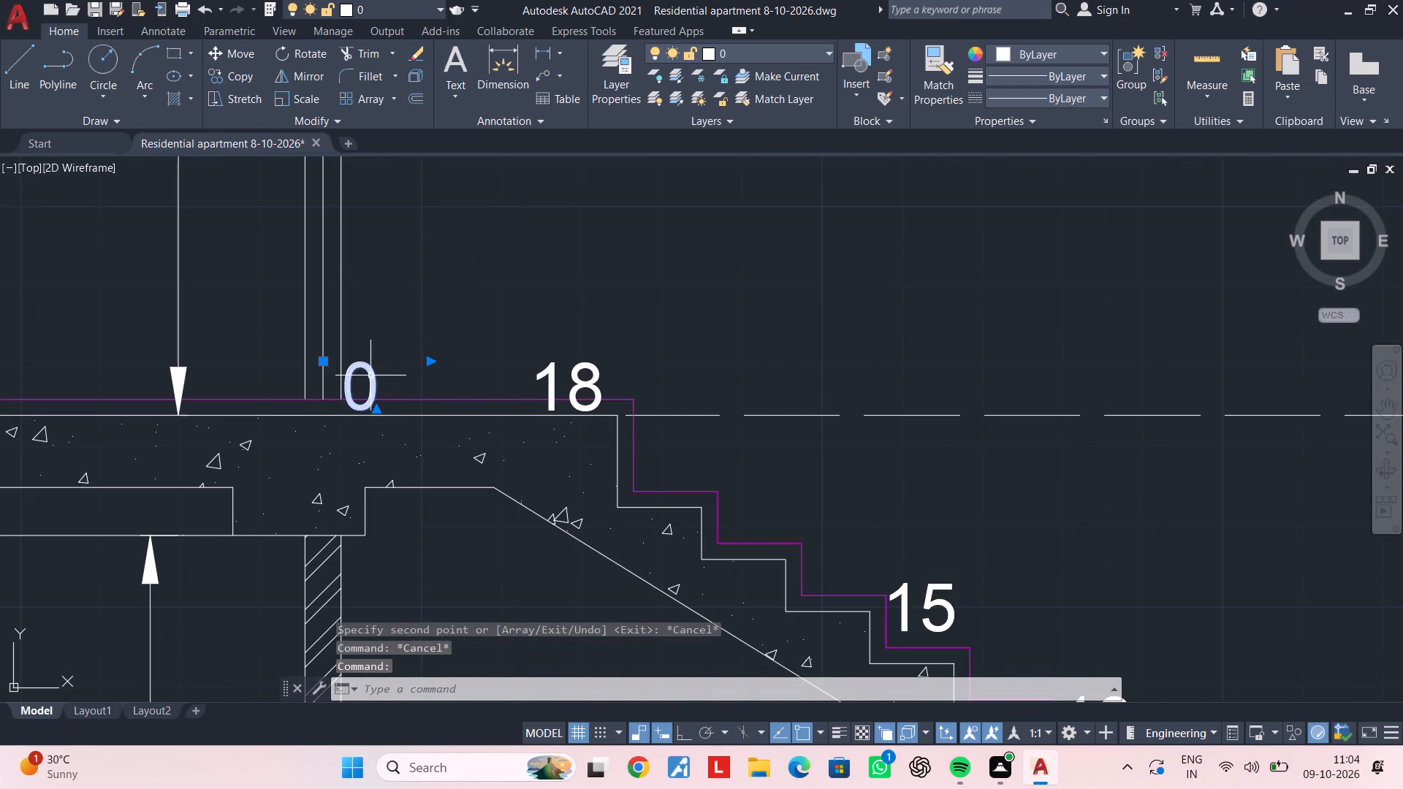
key("Delete")
key("Escape")
key("Escape")
key("Escape")
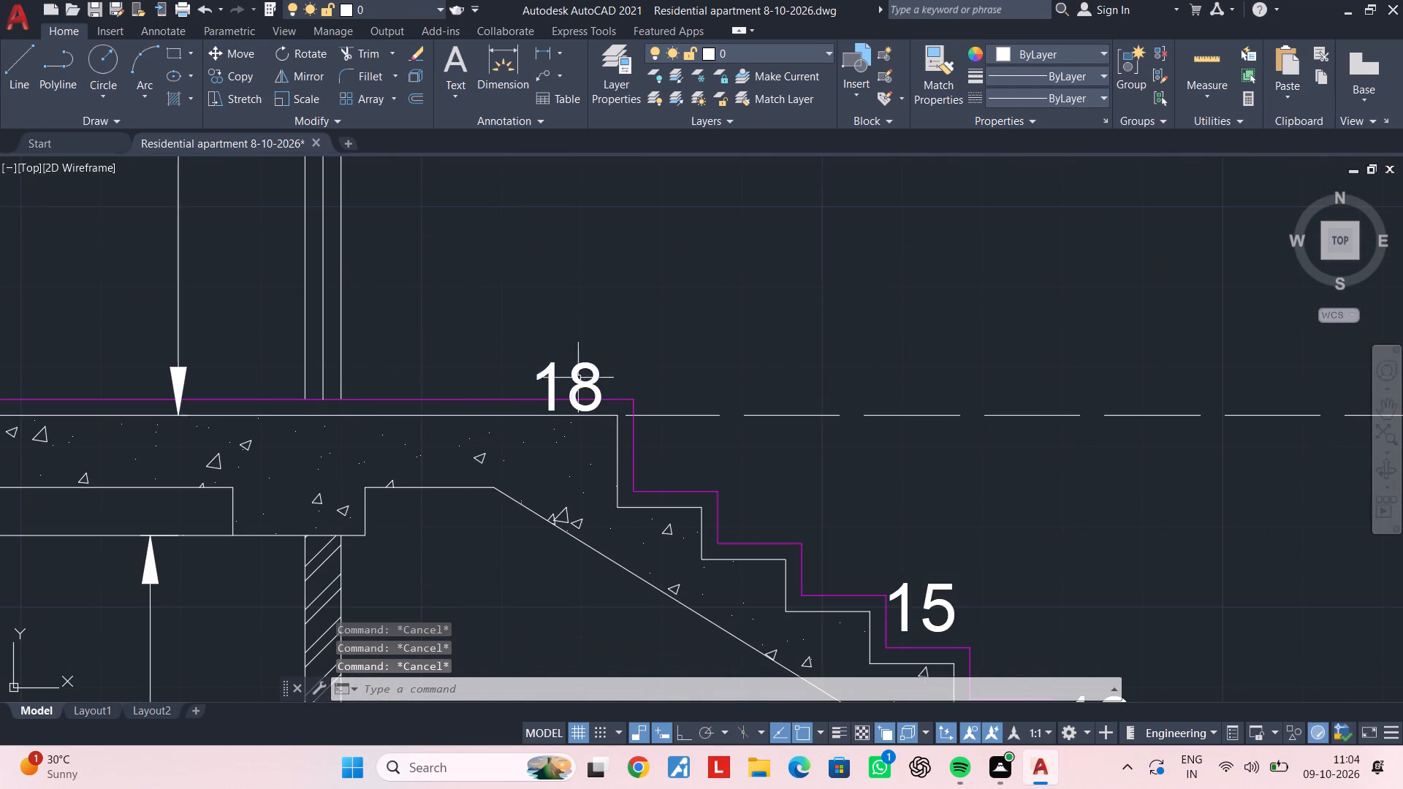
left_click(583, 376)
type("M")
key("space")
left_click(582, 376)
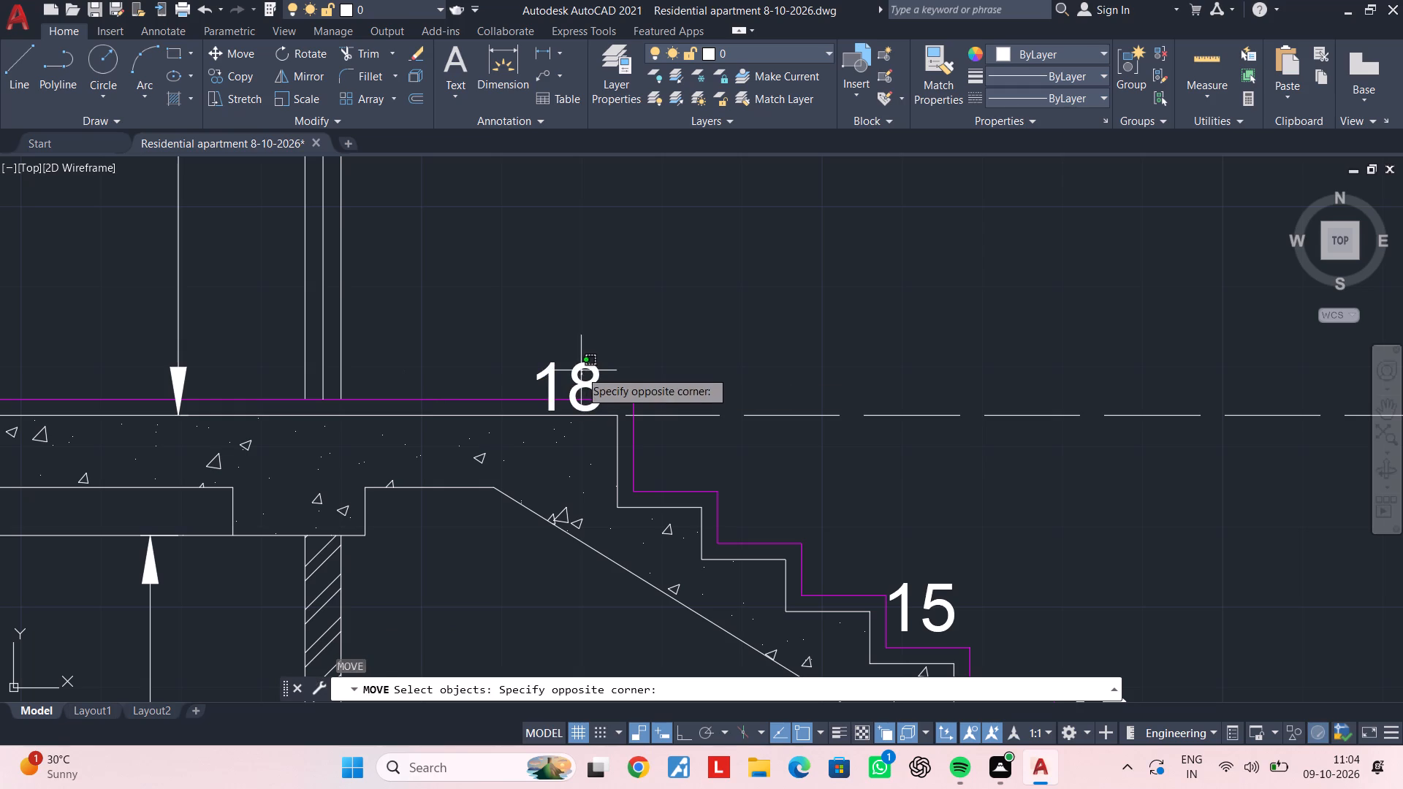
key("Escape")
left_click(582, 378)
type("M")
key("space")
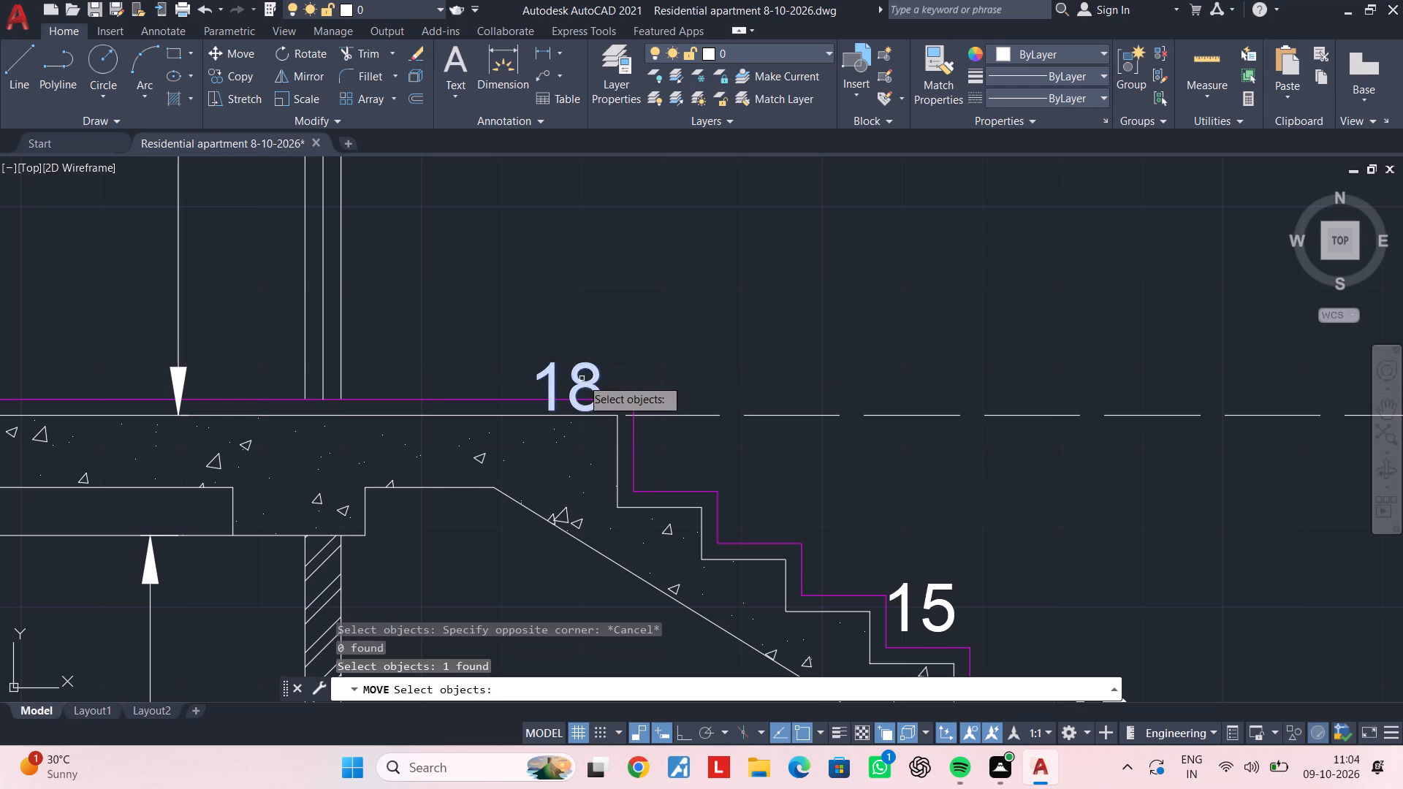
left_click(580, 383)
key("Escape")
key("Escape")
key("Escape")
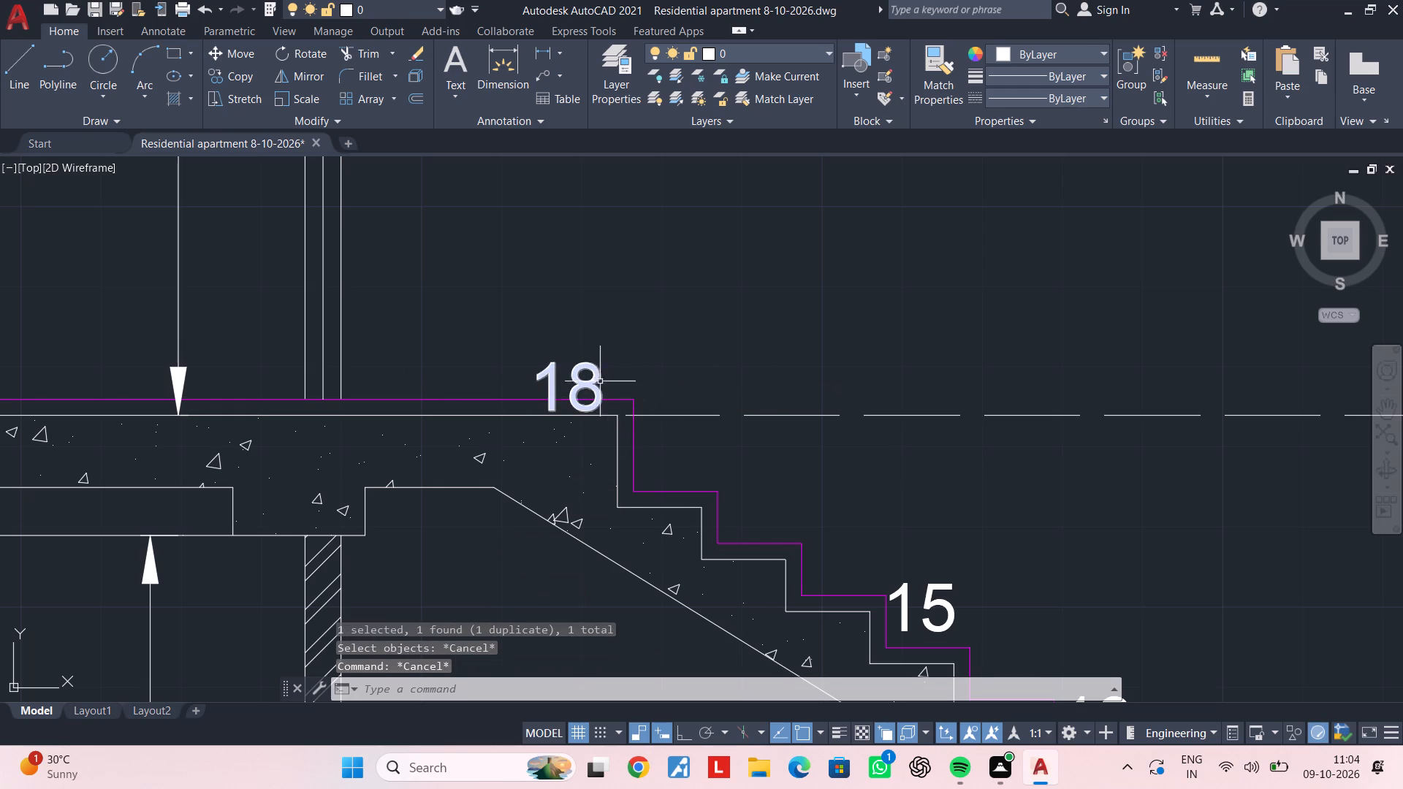
Move the 18 label at the terrace slightly up, clear of the floor finish line.
left_click(598, 375)
type("M")
key("space")
left_click(590, 380)
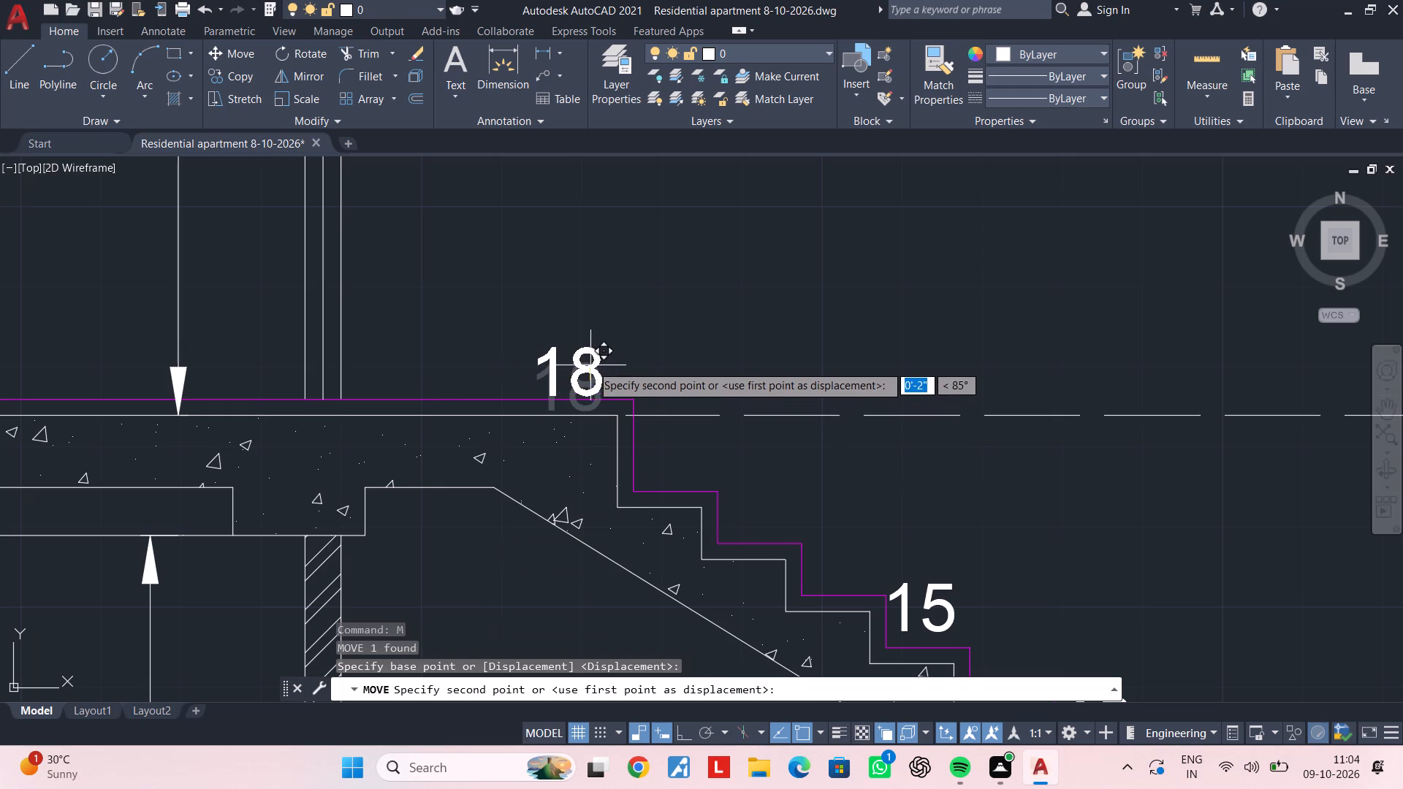
left_click(591, 361)
key("Escape")
Save the drawing.
scroll(632, 411, "down", 2)
middle_click_drag(645, 419, 452, 315)
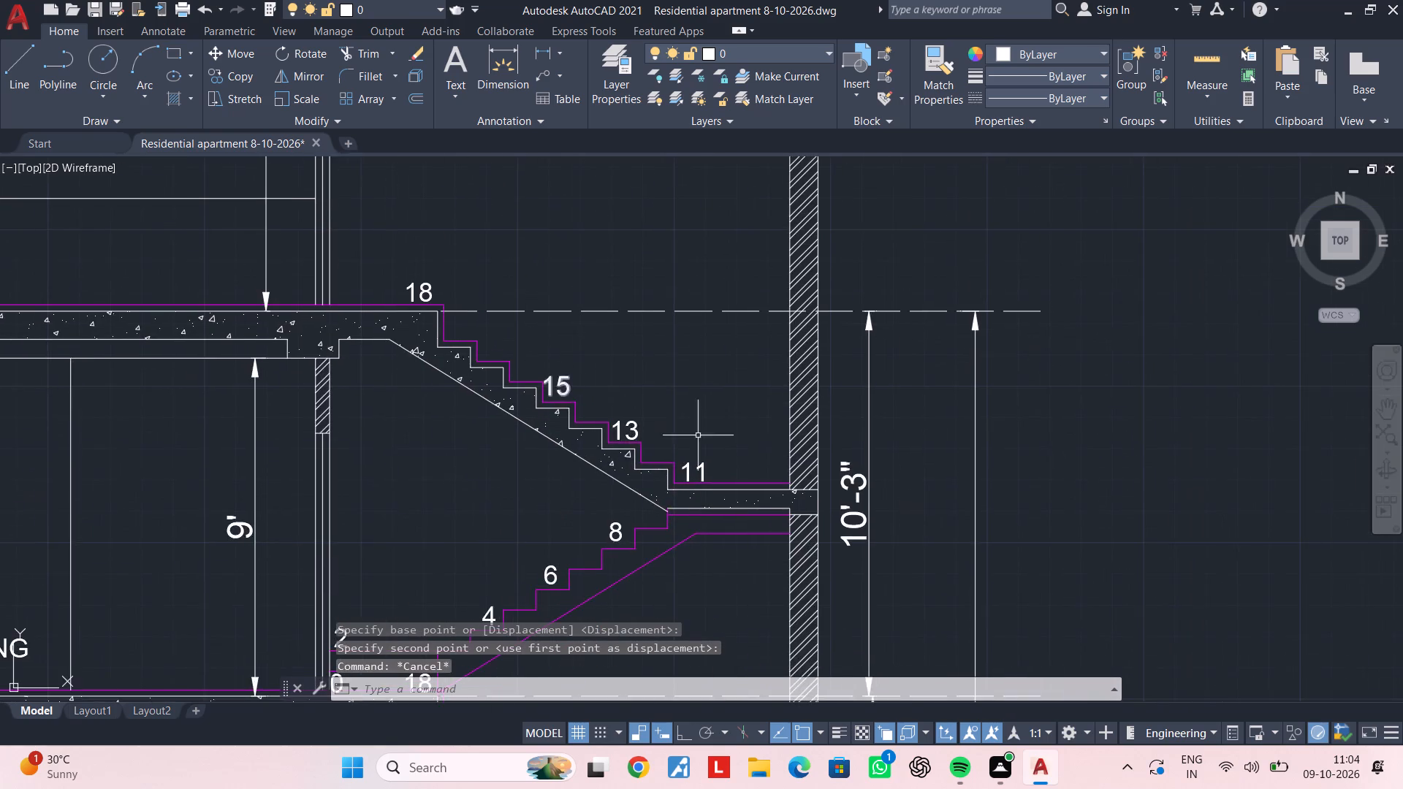
middle_click_drag(698, 434, 582, 353)
key("ctrl+s")
key("ctrl+s")
Examine the stair numbering on every storey of the building section.
scroll(590, 373, "down", 3)
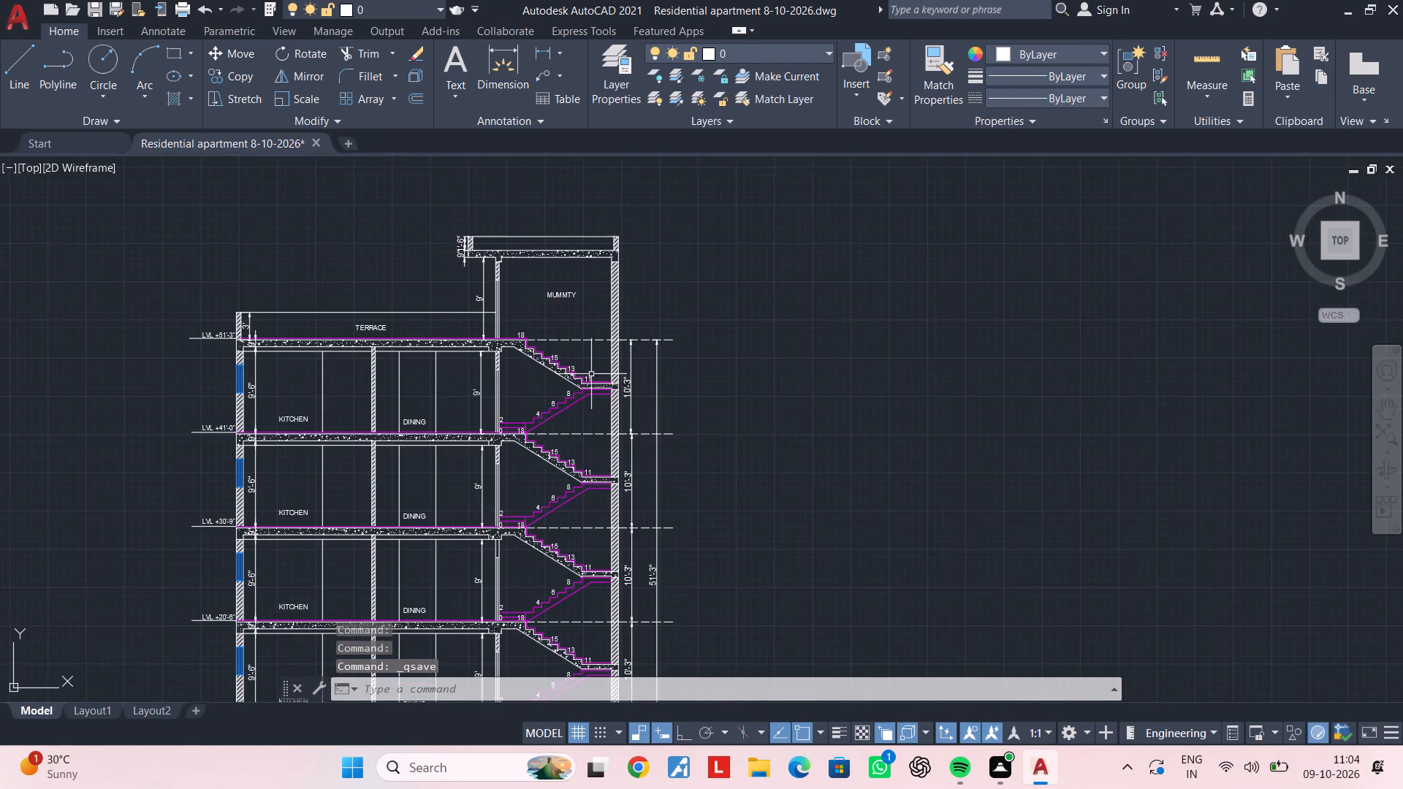
middle_click_drag(596, 390, 528, 274)
middle_click_drag(558, 439, 560, 353)
middle_click_drag(531, 517, 638, 492)
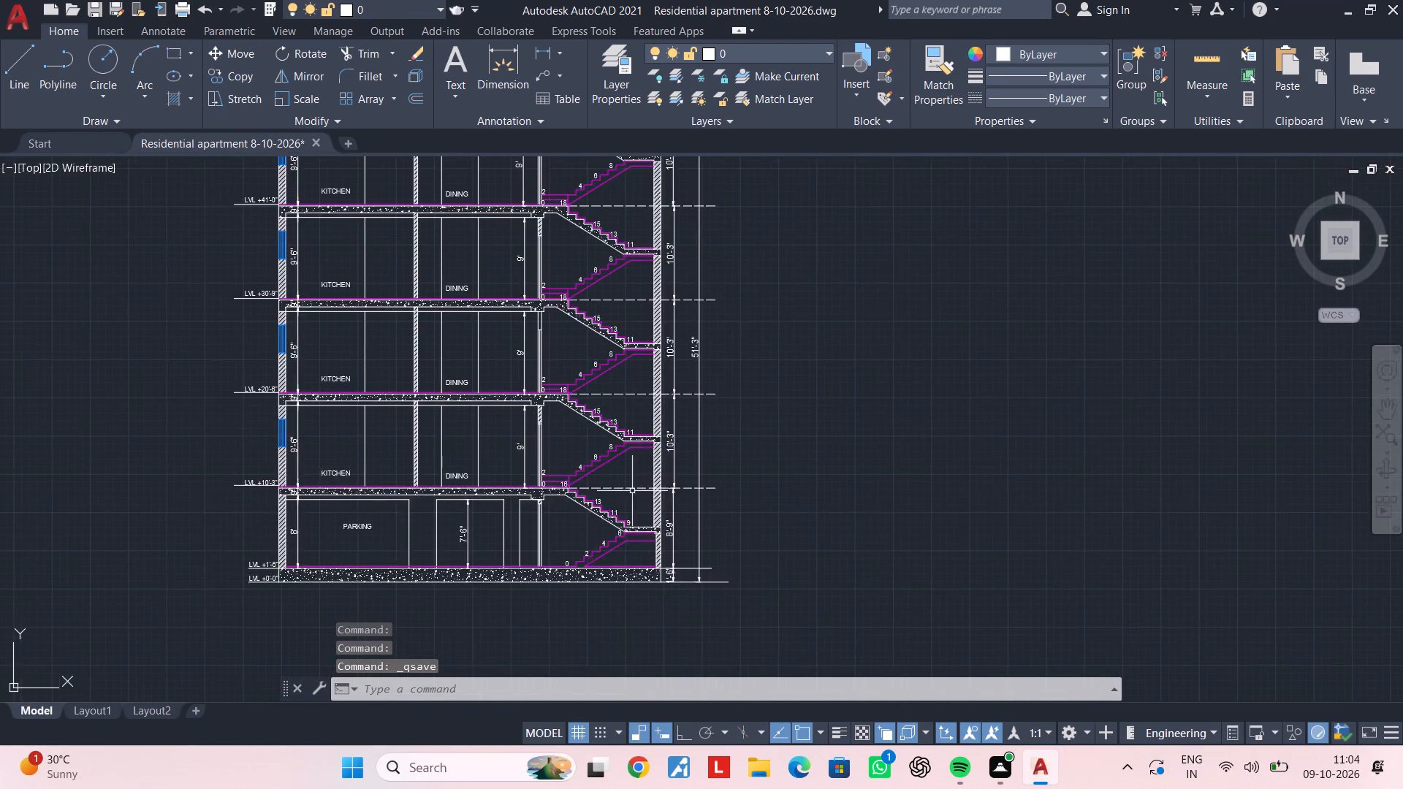
scroll(632, 491, "down", 2)
middle_click_drag(632, 491, 618, 617)
middle_click_drag(619, 610, 597, 495)
scroll(600, 435, "up", 1)
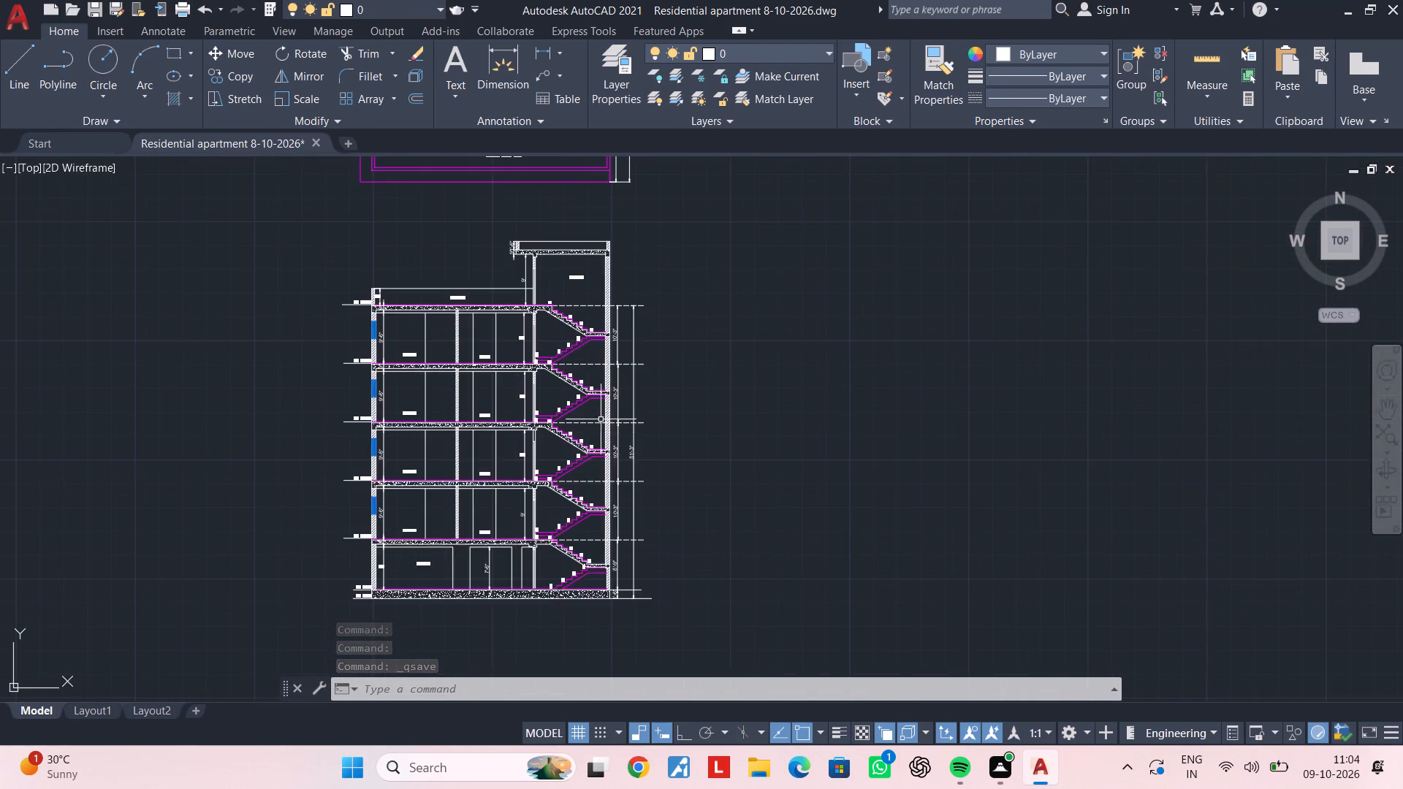
scroll(598, 405, "up", 2)
middle_click_drag(593, 388, 579, 535)
scroll(574, 415, "up", 2)
middle_click_drag(550, 490, 547, 418)
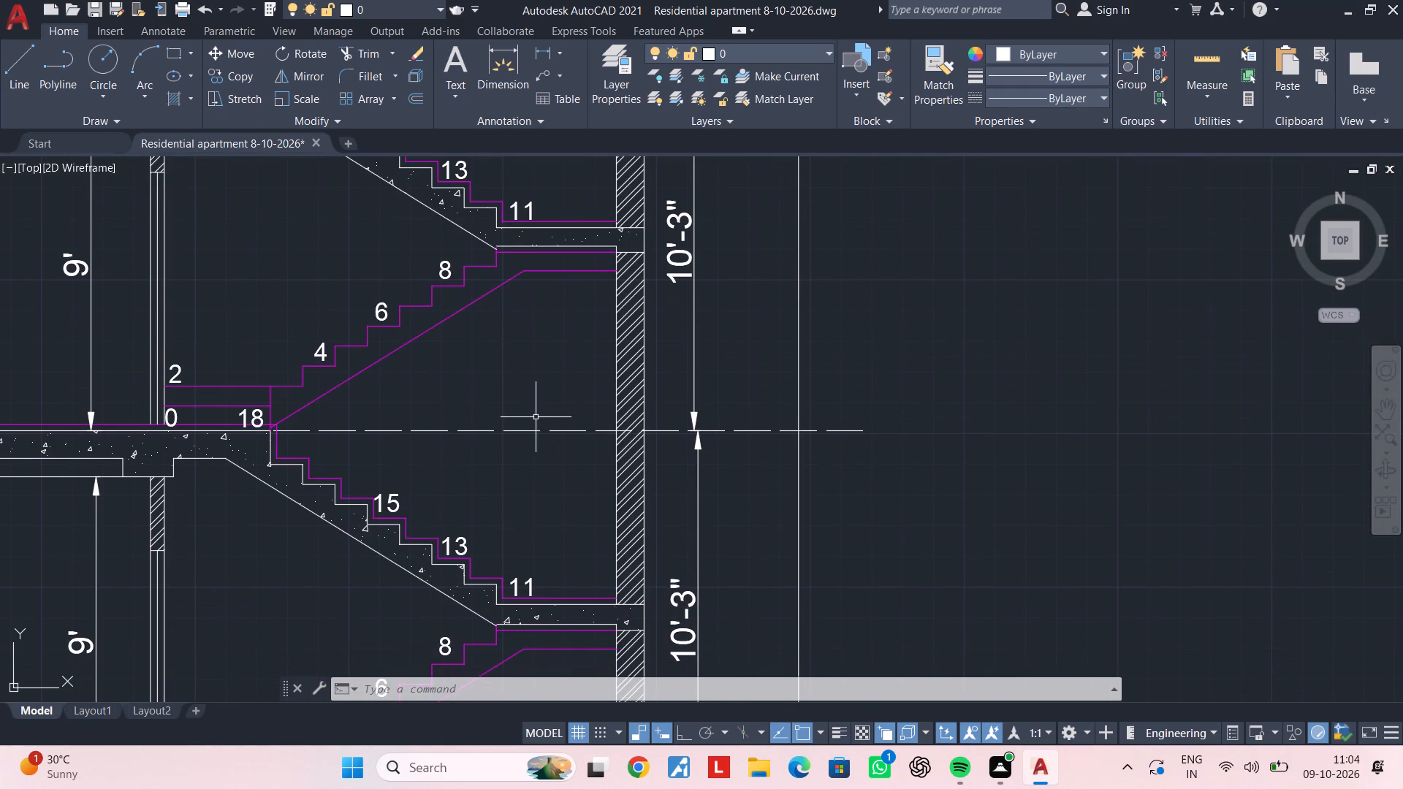
middle_click_drag(529, 430, 577, 259)
Copy the W= 3'-3", T=10.5", R=6.5" note from the floor plan's staircase into the section's parking-level stair space.
scroll(557, 371, "down", 3)
middle_click_drag(526, 323, 536, 591)
scroll(541, 325, "down", 1)
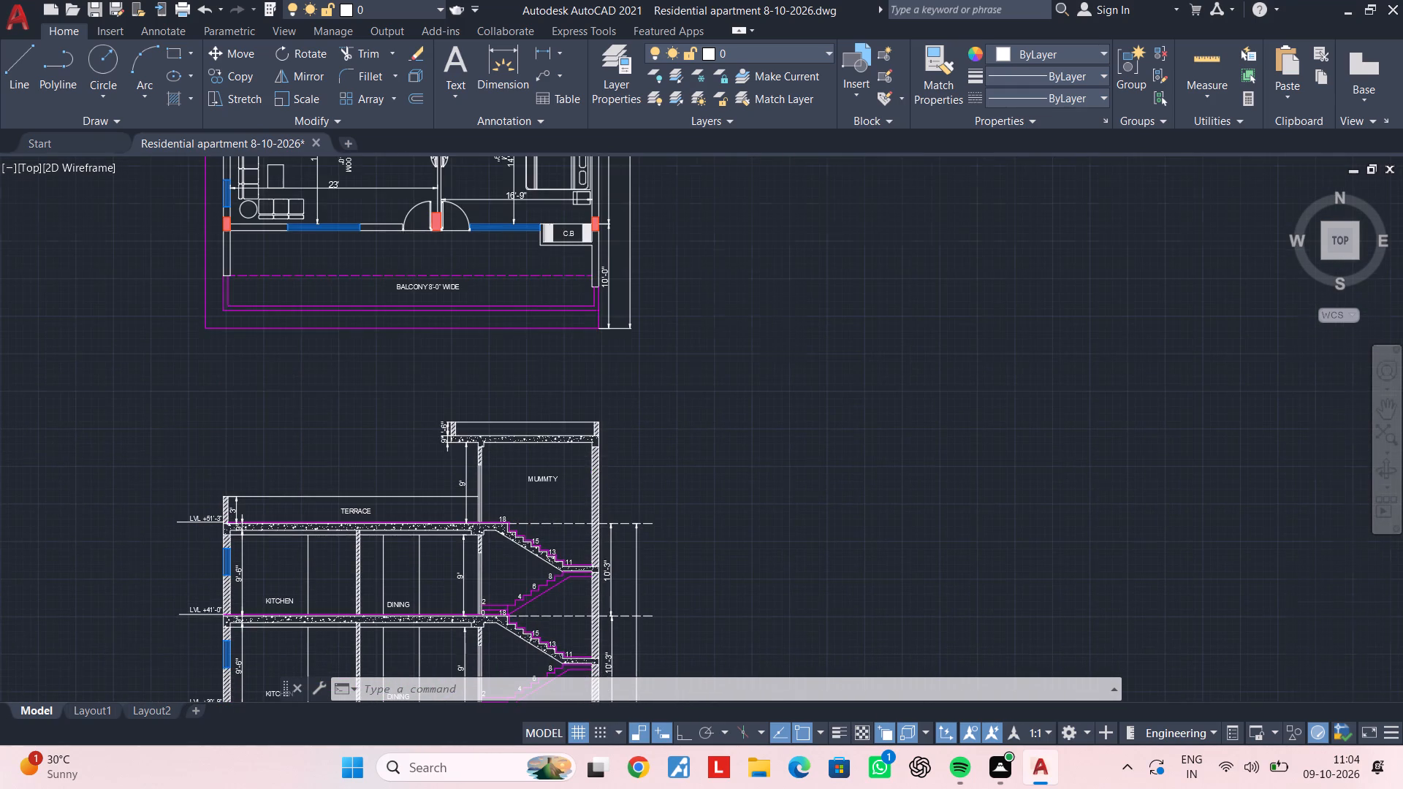
middle_click_drag(541, 325, 553, 612)
middle_click_drag(524, 368, 547, 788)
scroll(545, 624, "up", 1)
scroll(545, 587, "down", 3)
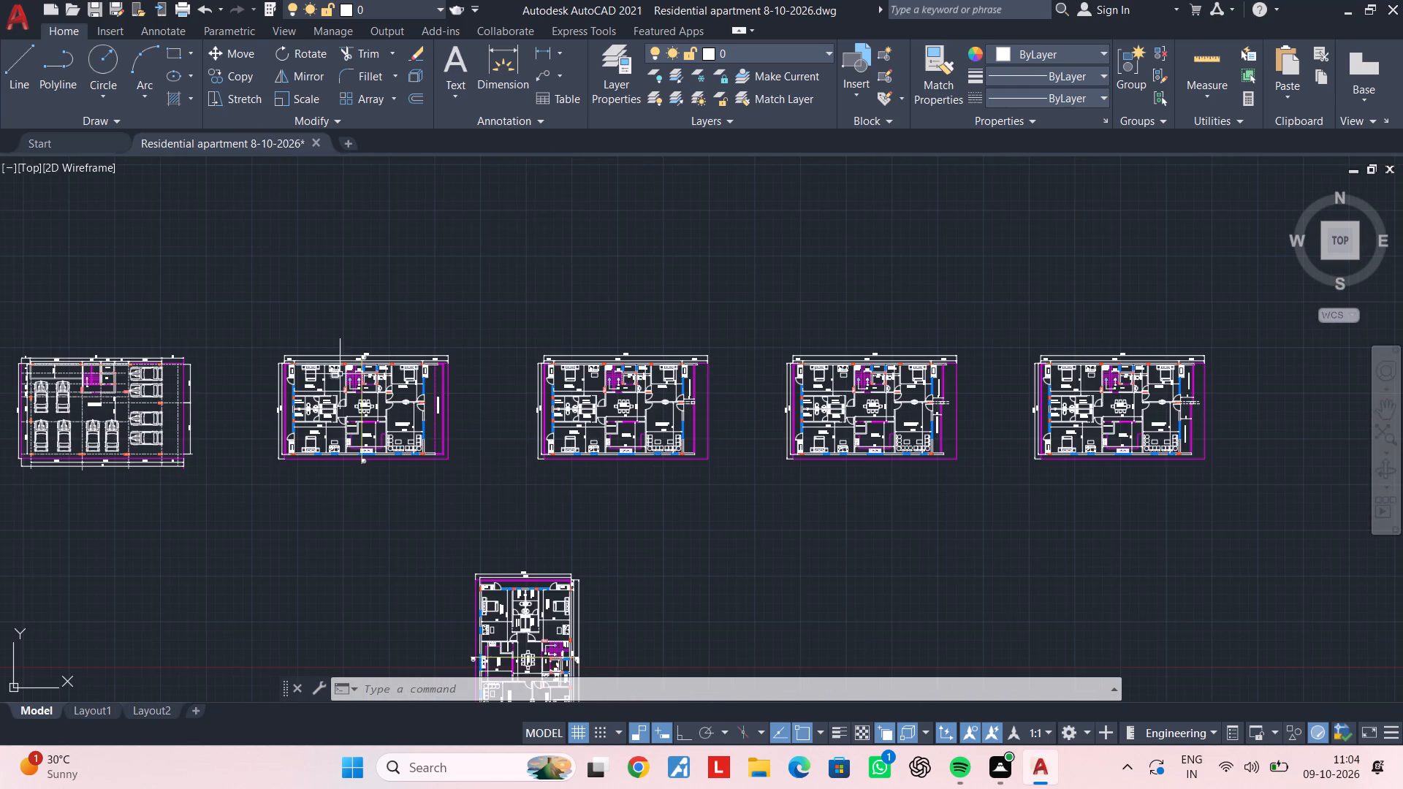
scroll(340, 374, "up", 7)
left_click(377, 318)
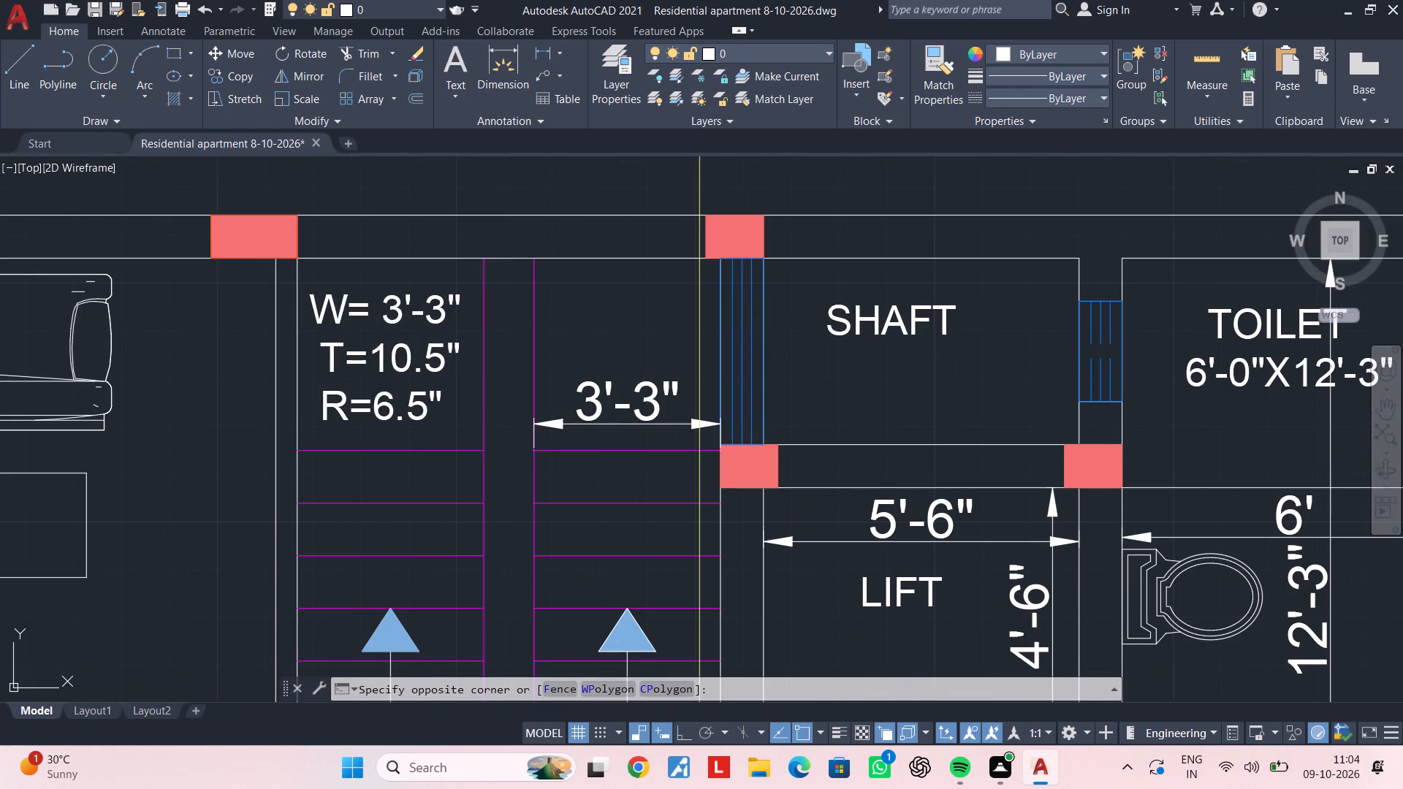
left_click(349, 383)
key("c")
type("O")
key("space")
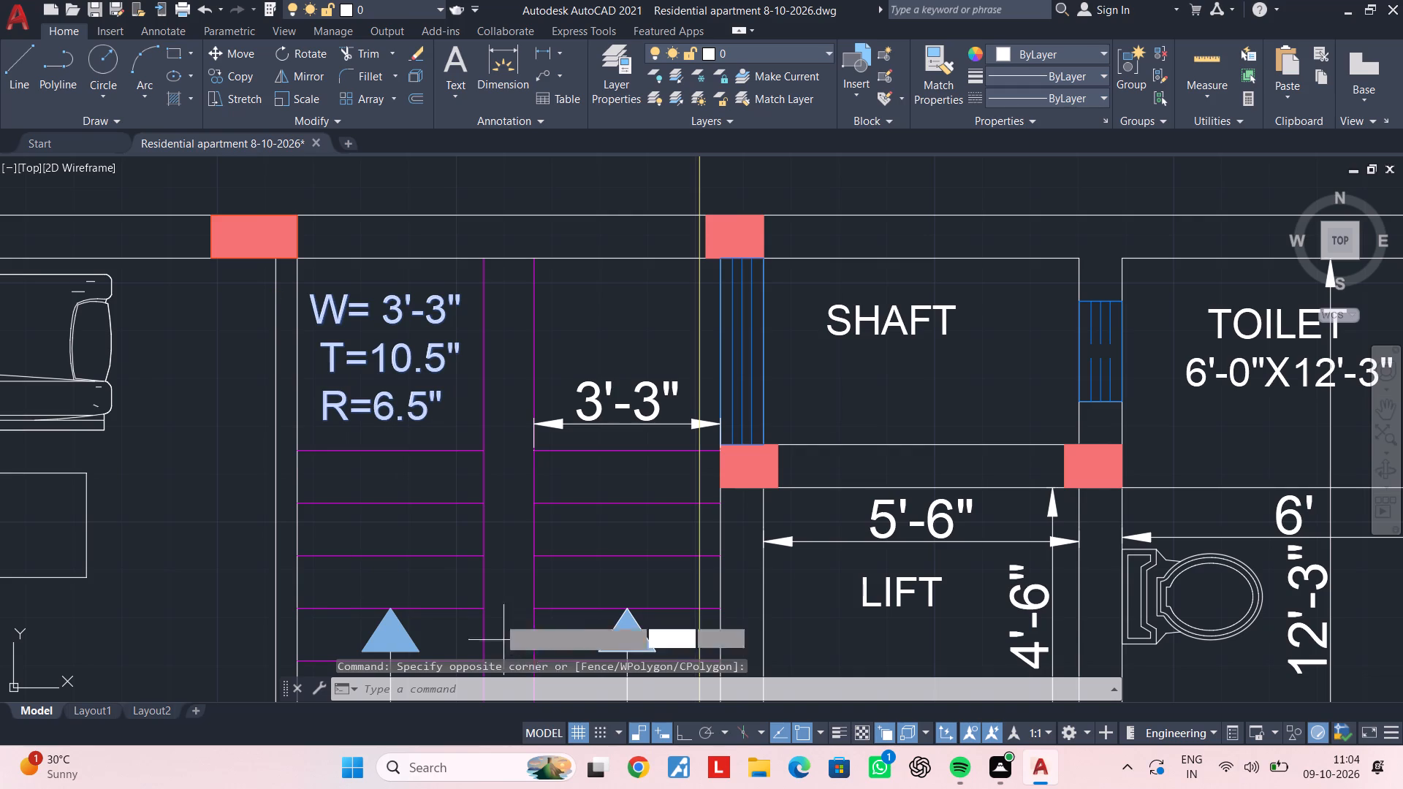
left_click(404, 370)
scroll(630, 597, "down", 3)
middle_click_drag(685, 615, 361, 208)
scroll(482, 527, "down", 3)
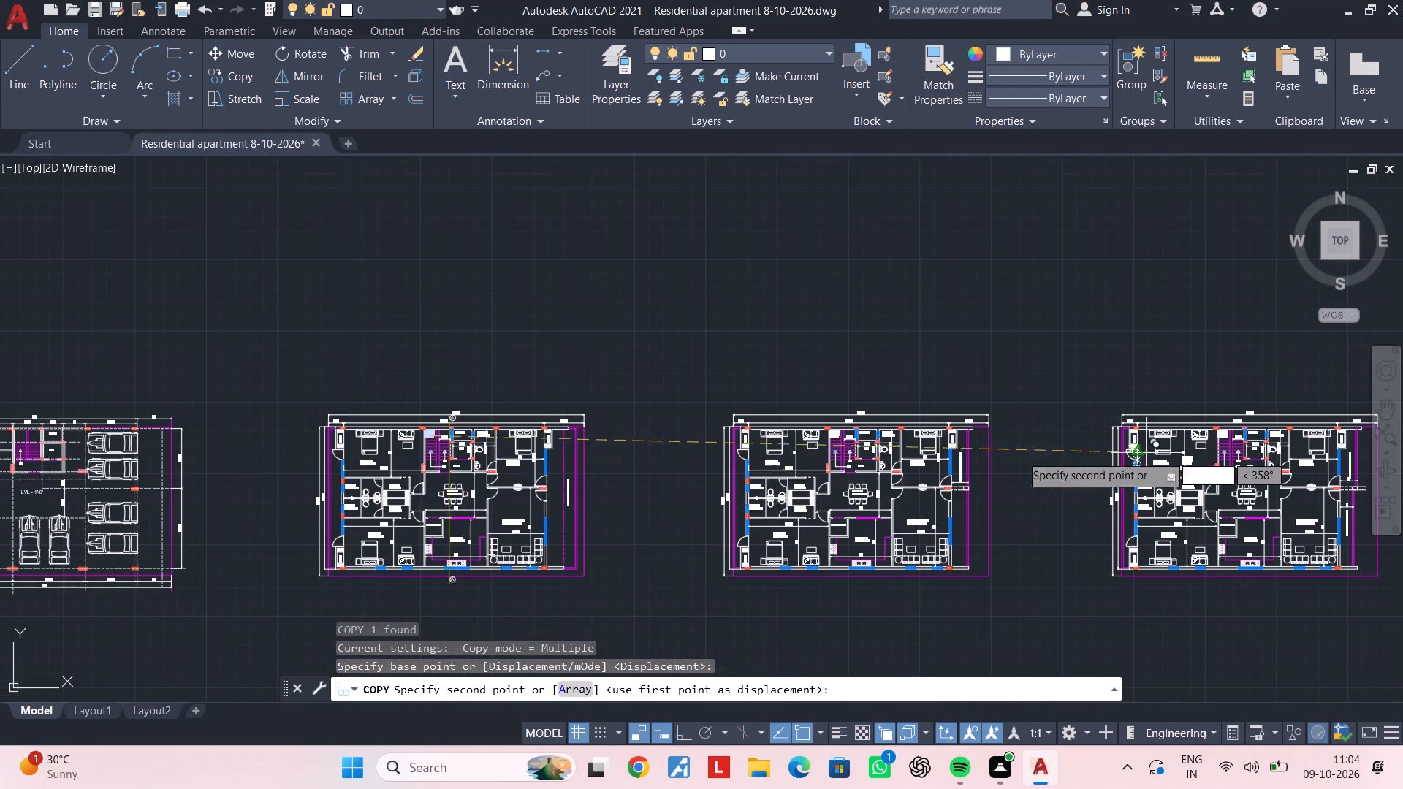
scroll(627, 561, "down", 1)
middle_click_drag(625, 560, 612, 206)
middle_click_drag(624, 425, 613, 310)
scroll(699, 511, "up", 2)
scroll(645, 558, "up", 1)
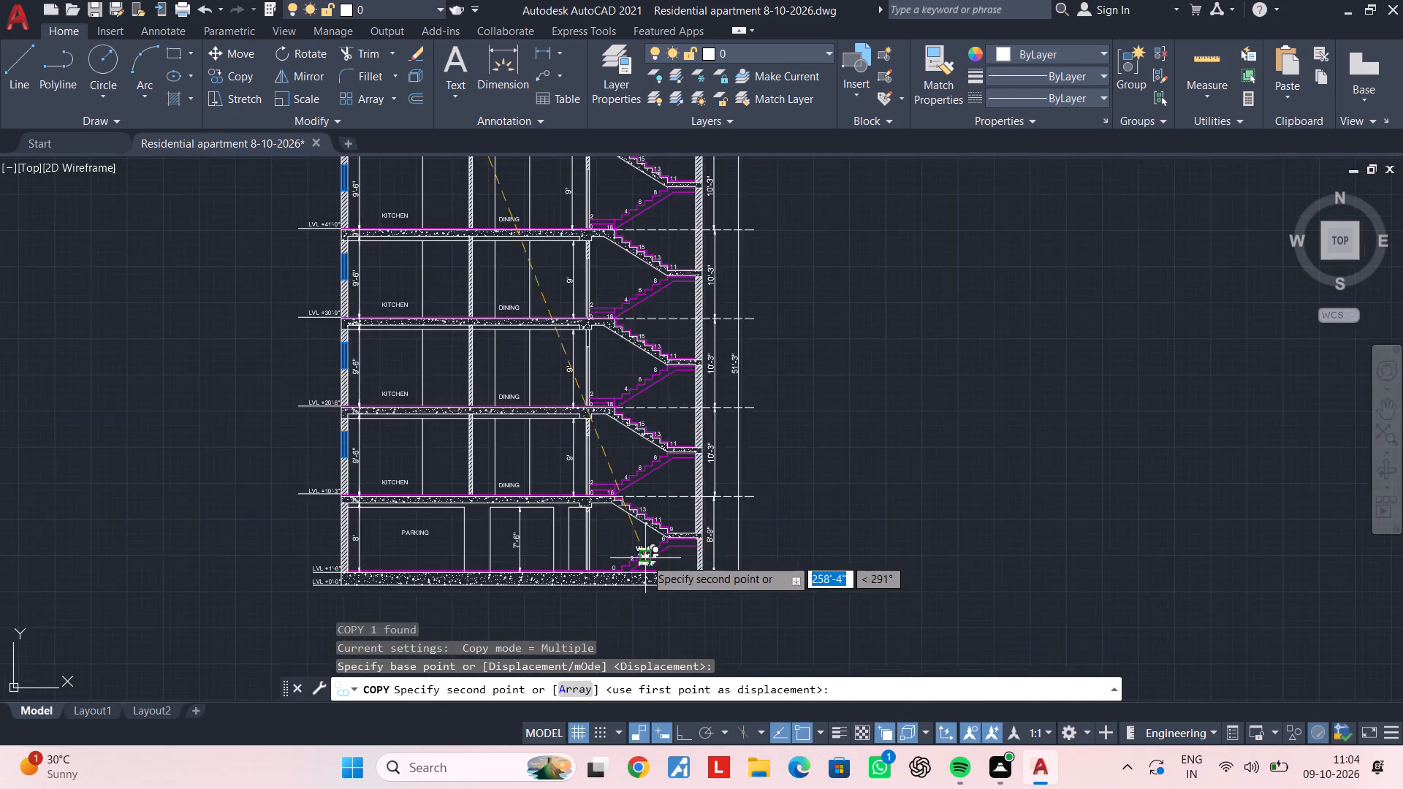
scroll(645, 558, "up", 3)
scroll(559, 498, "up", 1)
left_click(529, 443)
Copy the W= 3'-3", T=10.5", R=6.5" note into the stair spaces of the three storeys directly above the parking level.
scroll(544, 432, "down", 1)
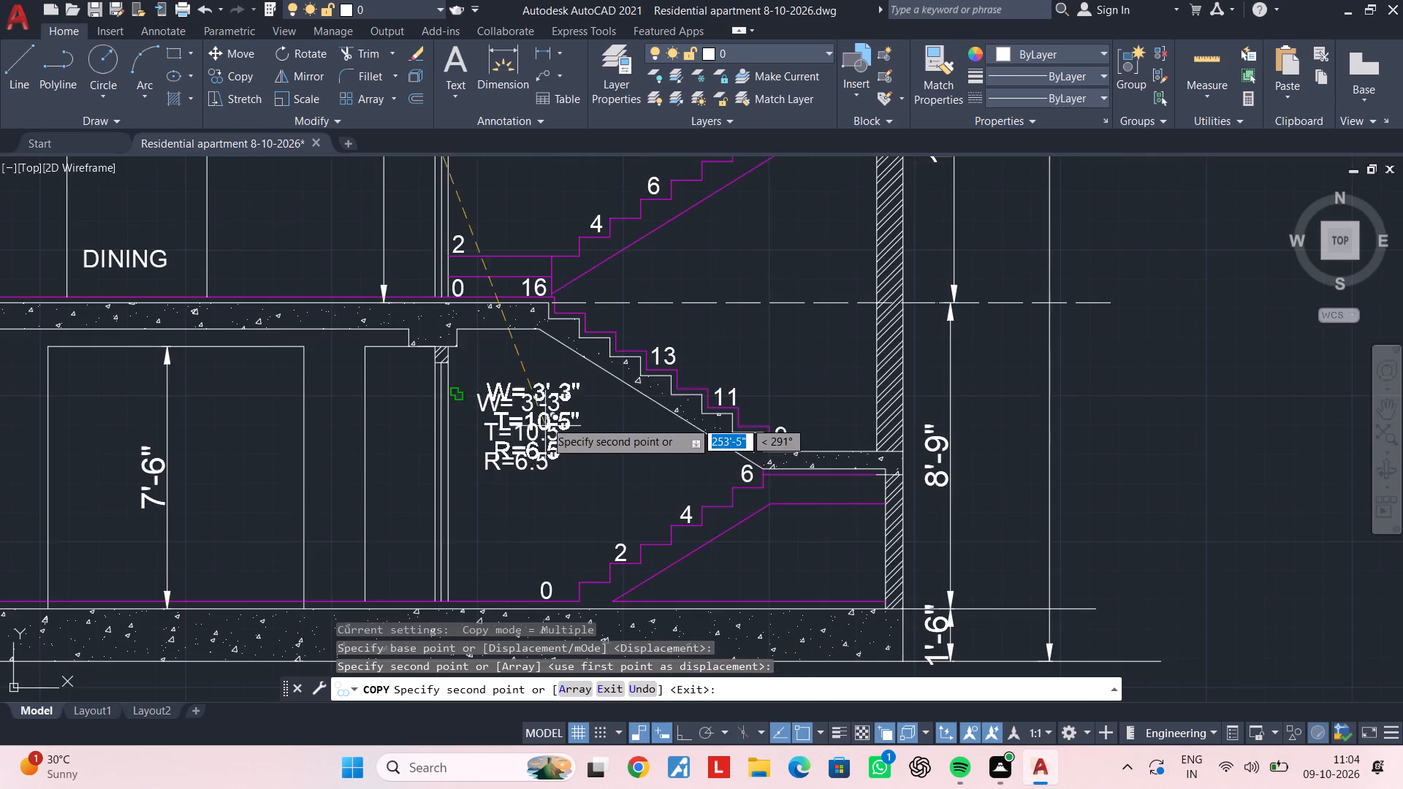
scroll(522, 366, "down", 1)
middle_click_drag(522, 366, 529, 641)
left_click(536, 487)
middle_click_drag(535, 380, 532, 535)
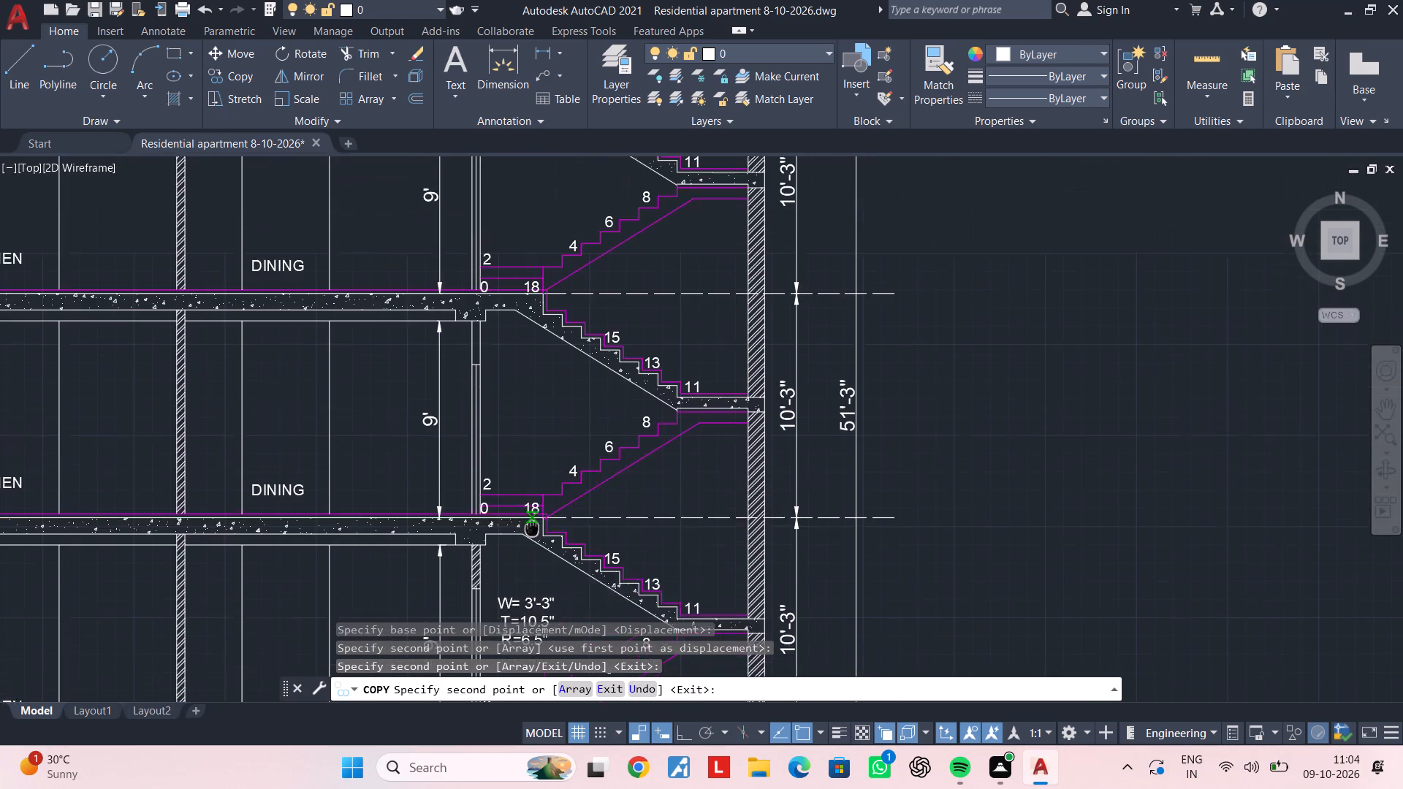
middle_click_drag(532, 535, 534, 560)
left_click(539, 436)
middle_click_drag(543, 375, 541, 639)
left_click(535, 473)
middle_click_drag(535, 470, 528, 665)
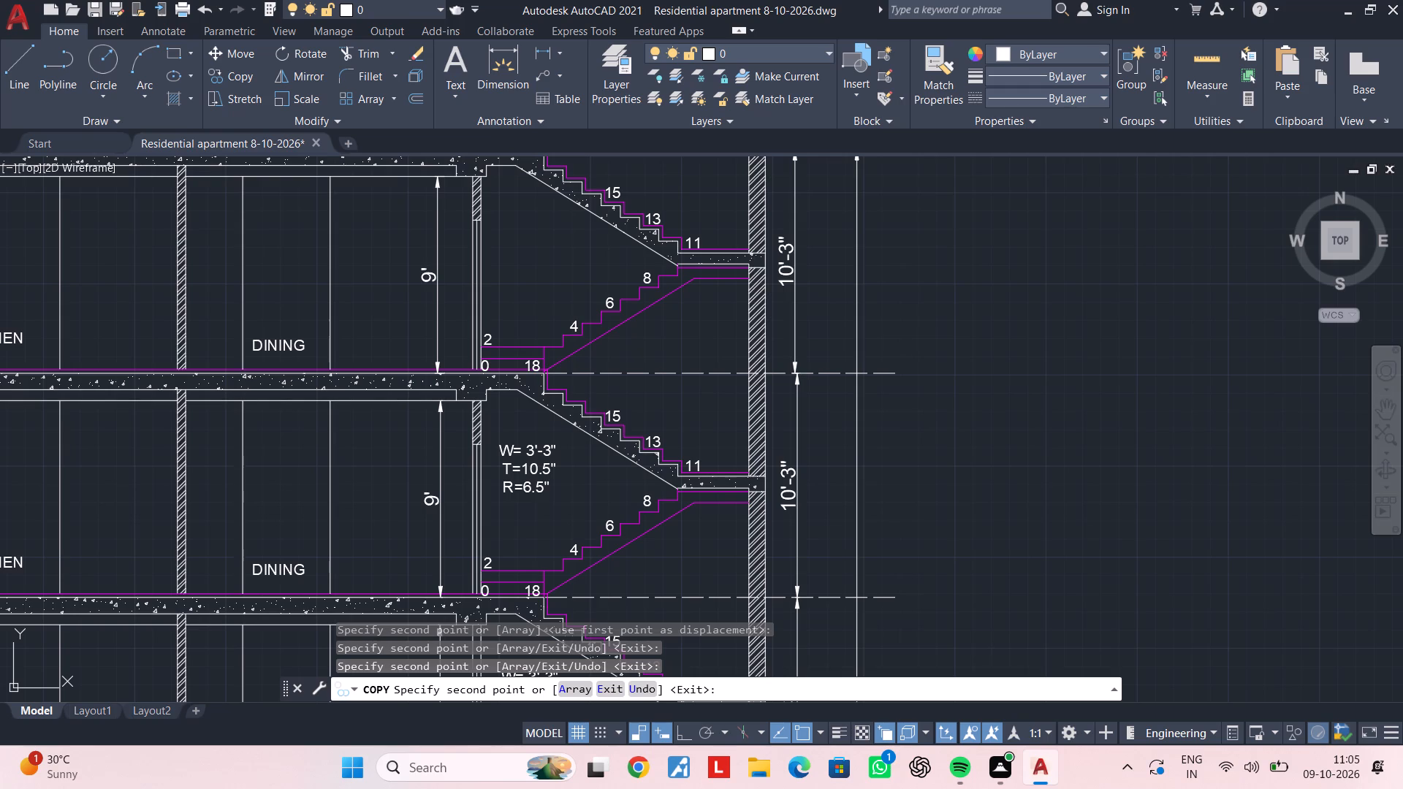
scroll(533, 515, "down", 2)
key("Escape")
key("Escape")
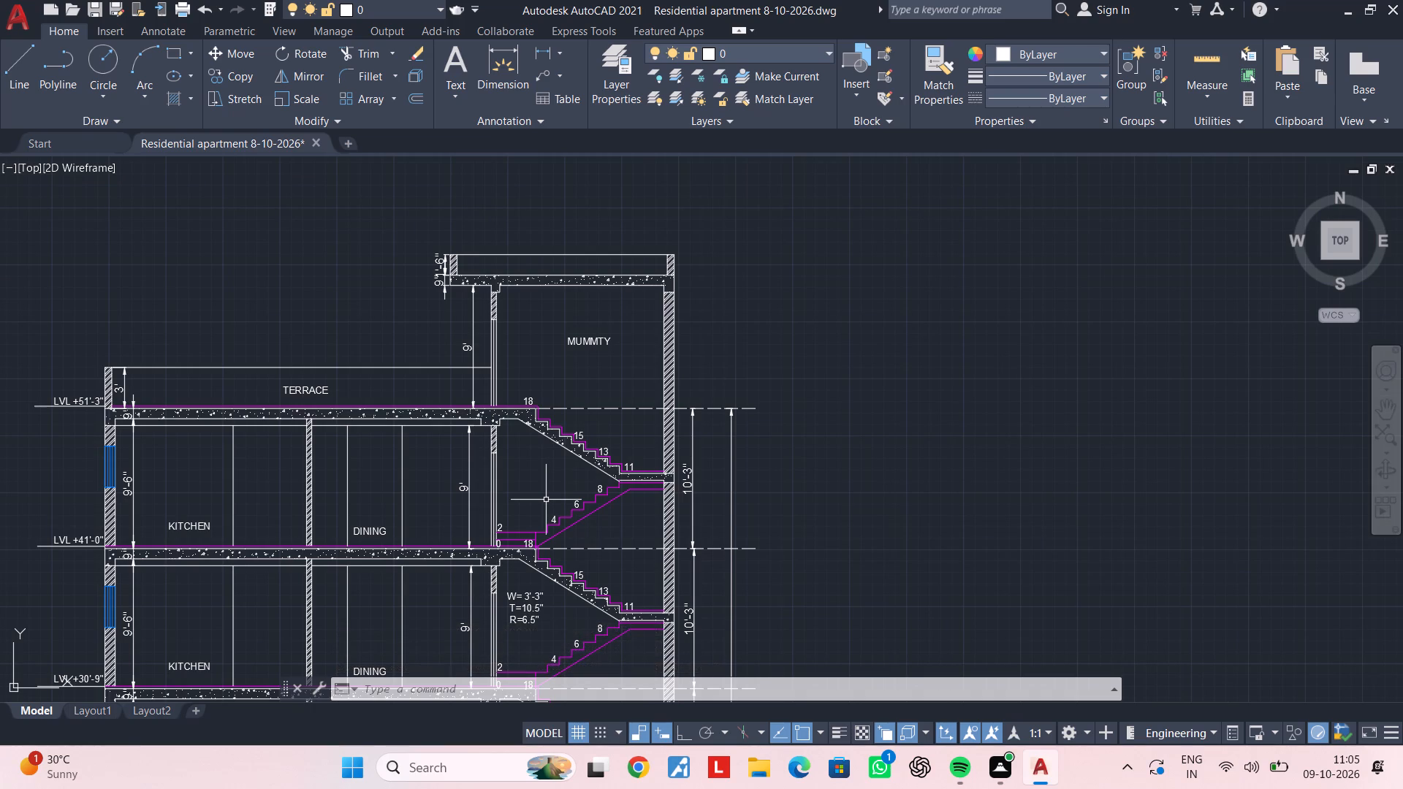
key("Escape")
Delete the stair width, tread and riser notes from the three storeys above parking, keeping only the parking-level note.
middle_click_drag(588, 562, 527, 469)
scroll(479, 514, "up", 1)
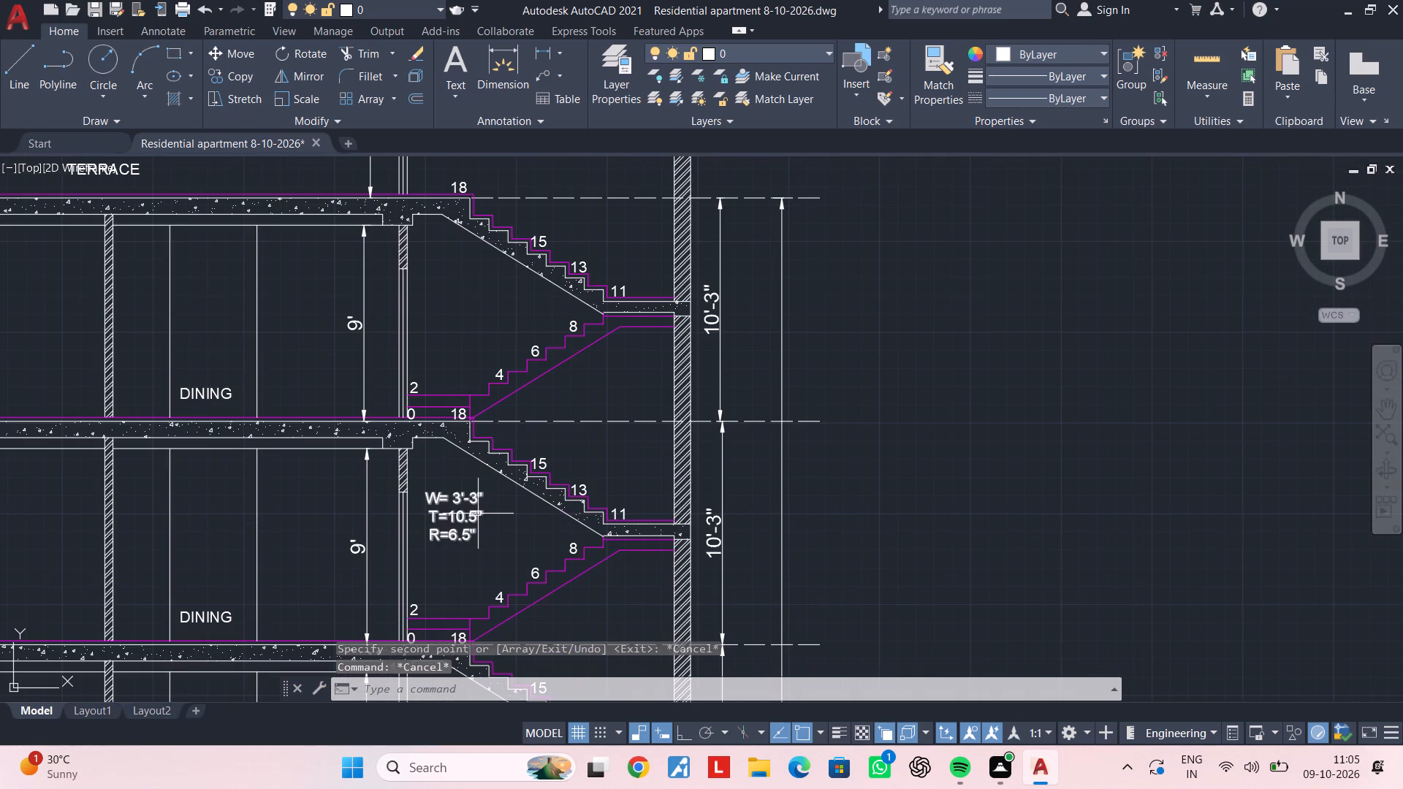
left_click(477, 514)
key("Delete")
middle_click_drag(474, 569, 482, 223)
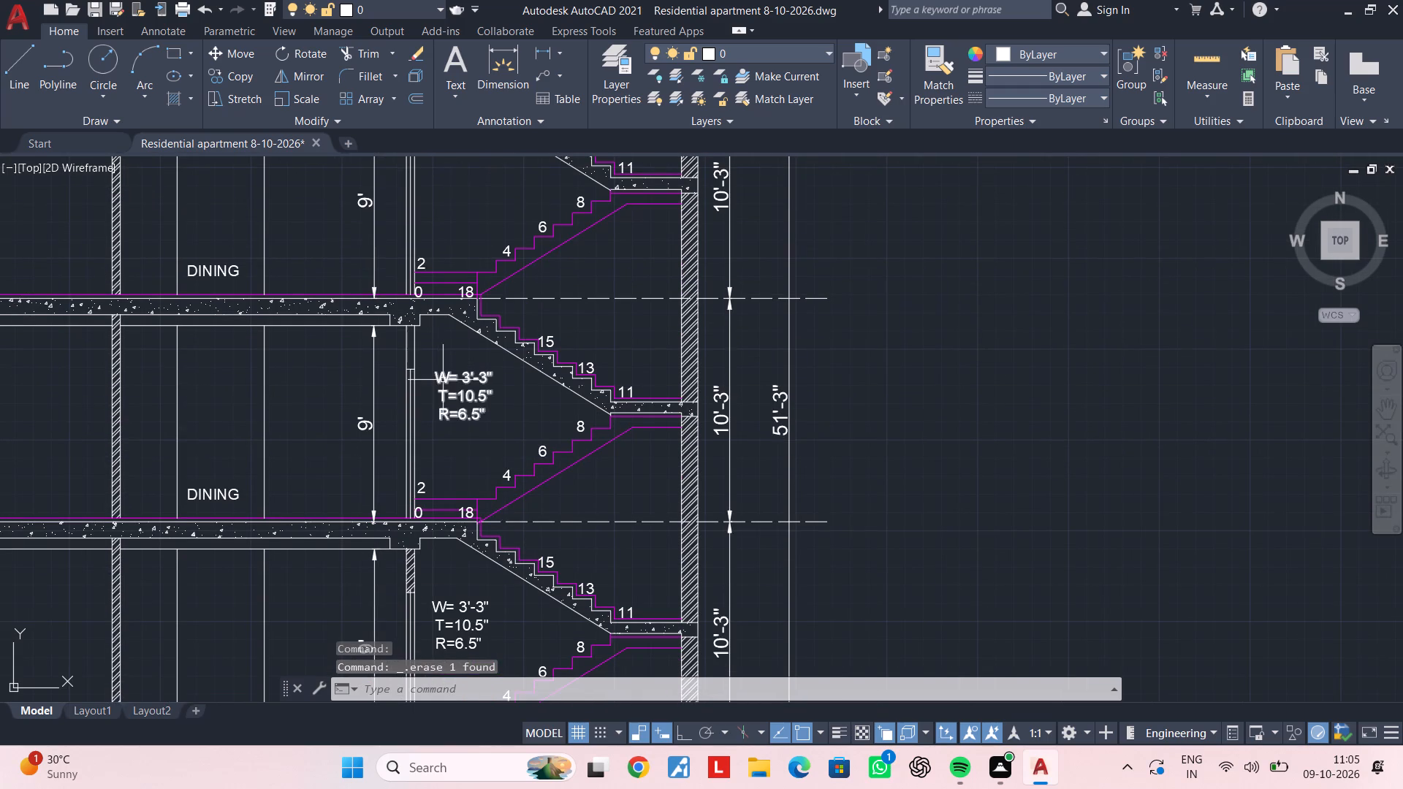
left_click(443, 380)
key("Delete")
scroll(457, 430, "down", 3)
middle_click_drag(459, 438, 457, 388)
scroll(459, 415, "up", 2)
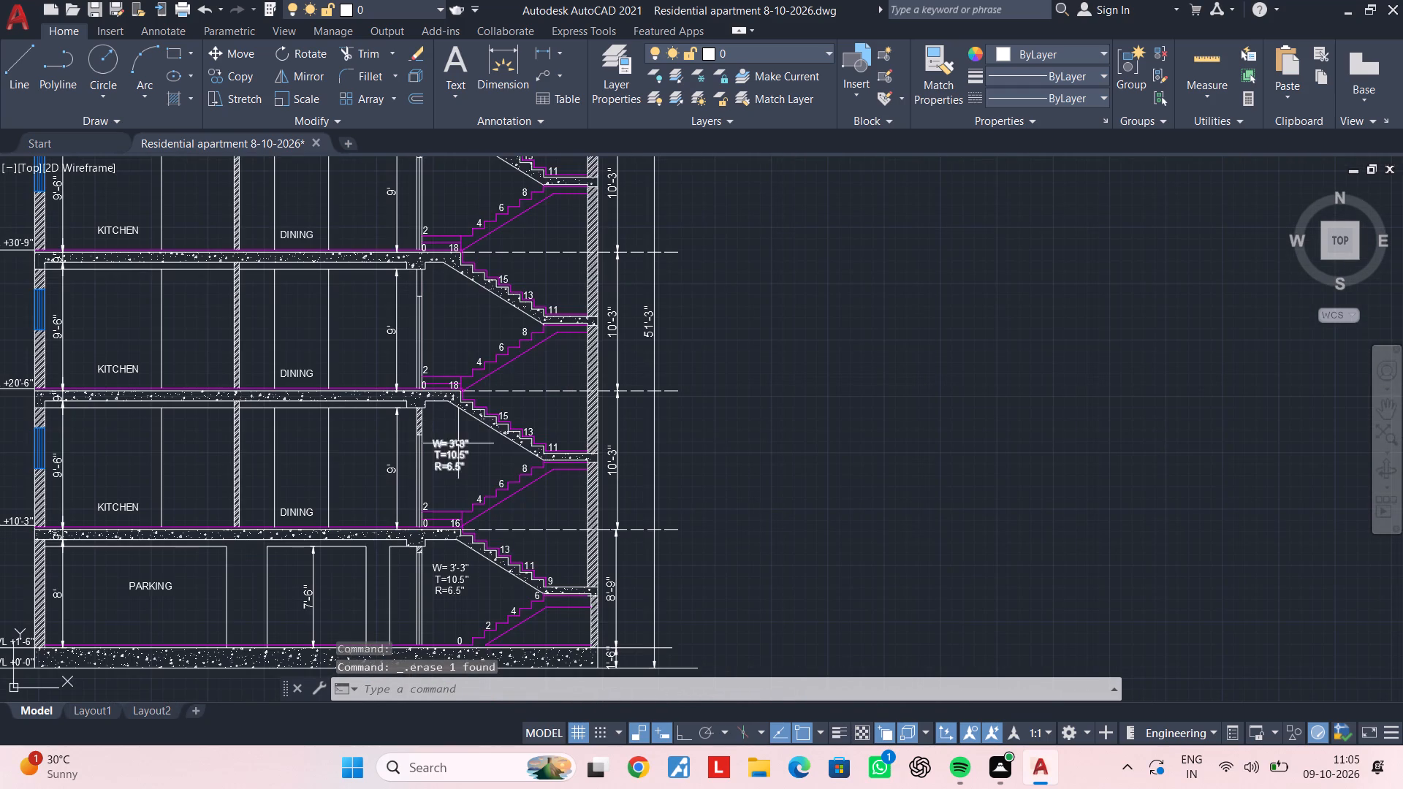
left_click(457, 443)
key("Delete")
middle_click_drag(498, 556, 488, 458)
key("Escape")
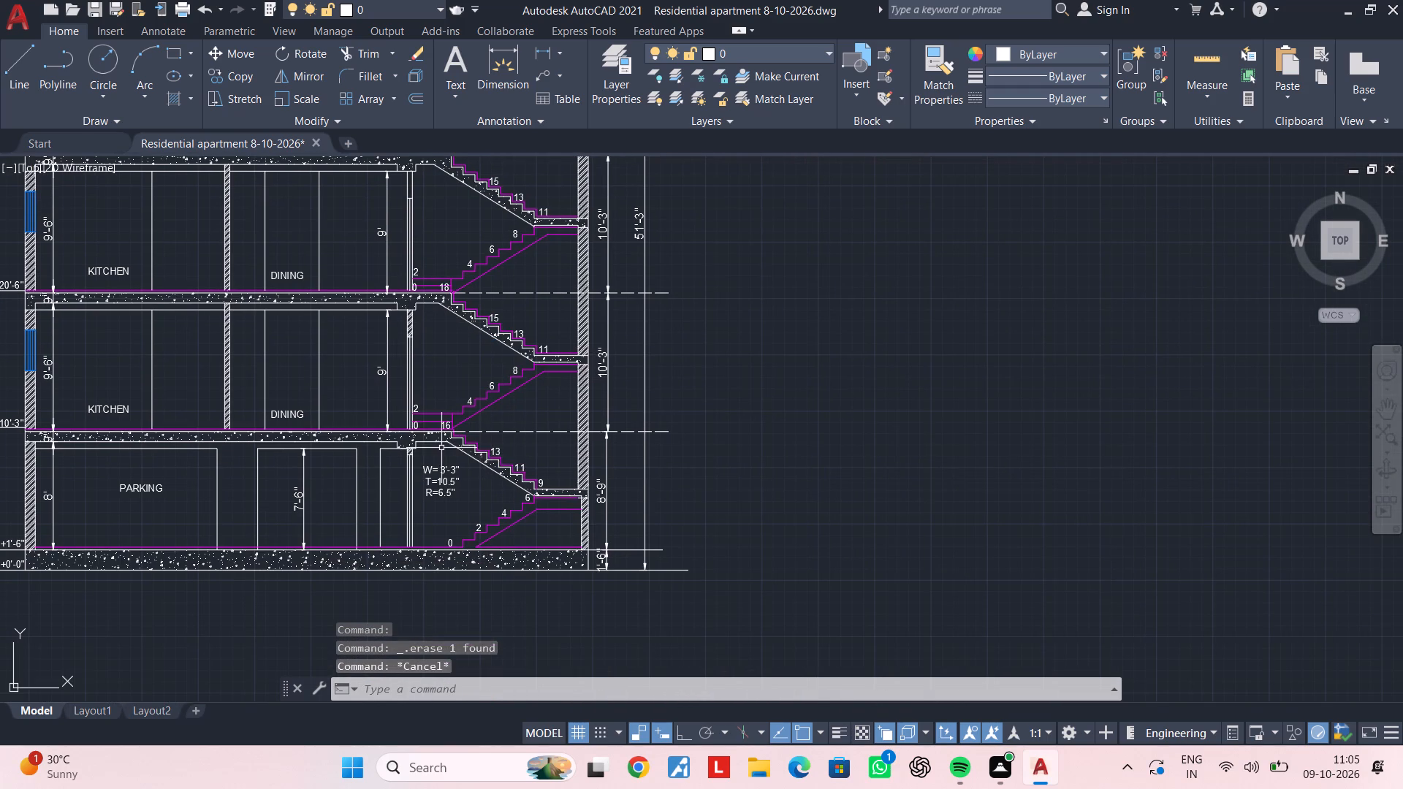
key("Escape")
Save the drawing.
scroll(499, 433, "down", 1)
middle_click_drag(502, 437, 515, 527)
middle_click_drag(502, 462, 517, 531)
scroll(517, 531, "down", 1)
key("ctrl+s")
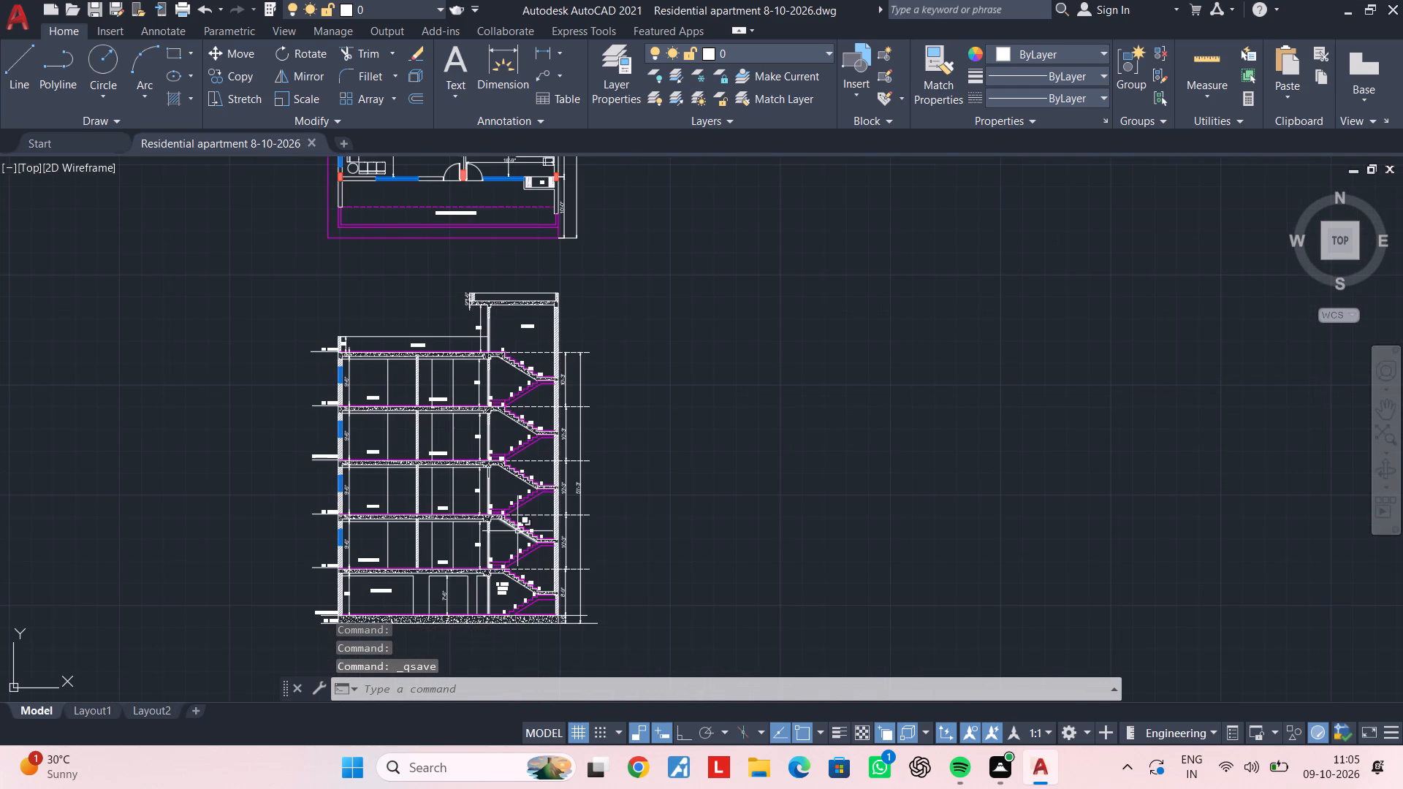
key("ctrl+s")
Examine the building section, the floor plan above it including the balcony side, and the free space around the drawings.
middle_click_drag(528, 500, 500, 566)
middle_click_drag(615, 501, 369, 449)
scroll(365, 449, "down", 2)
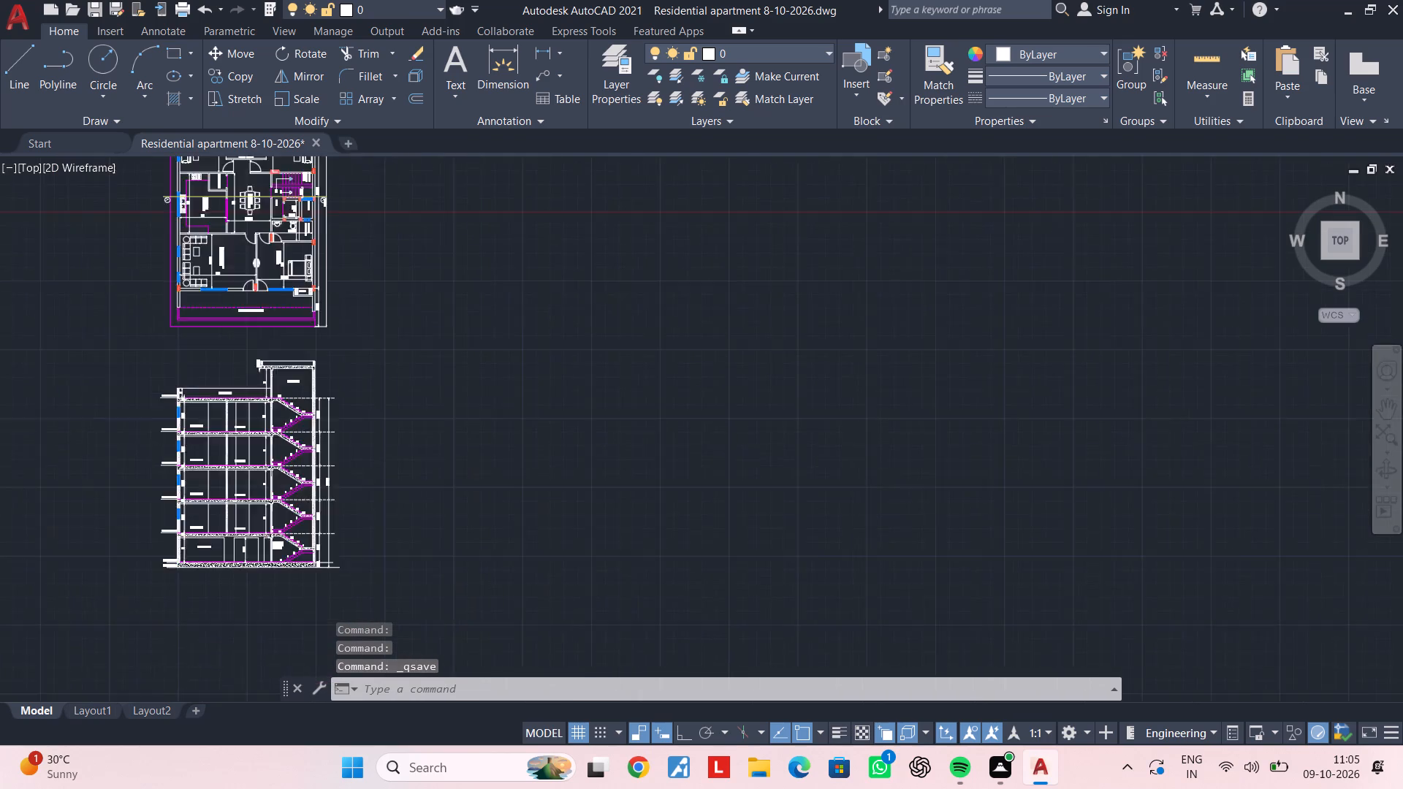
middle_click_drag(365, 449, 465, 432)
scroll(457, 438, "up", 2)
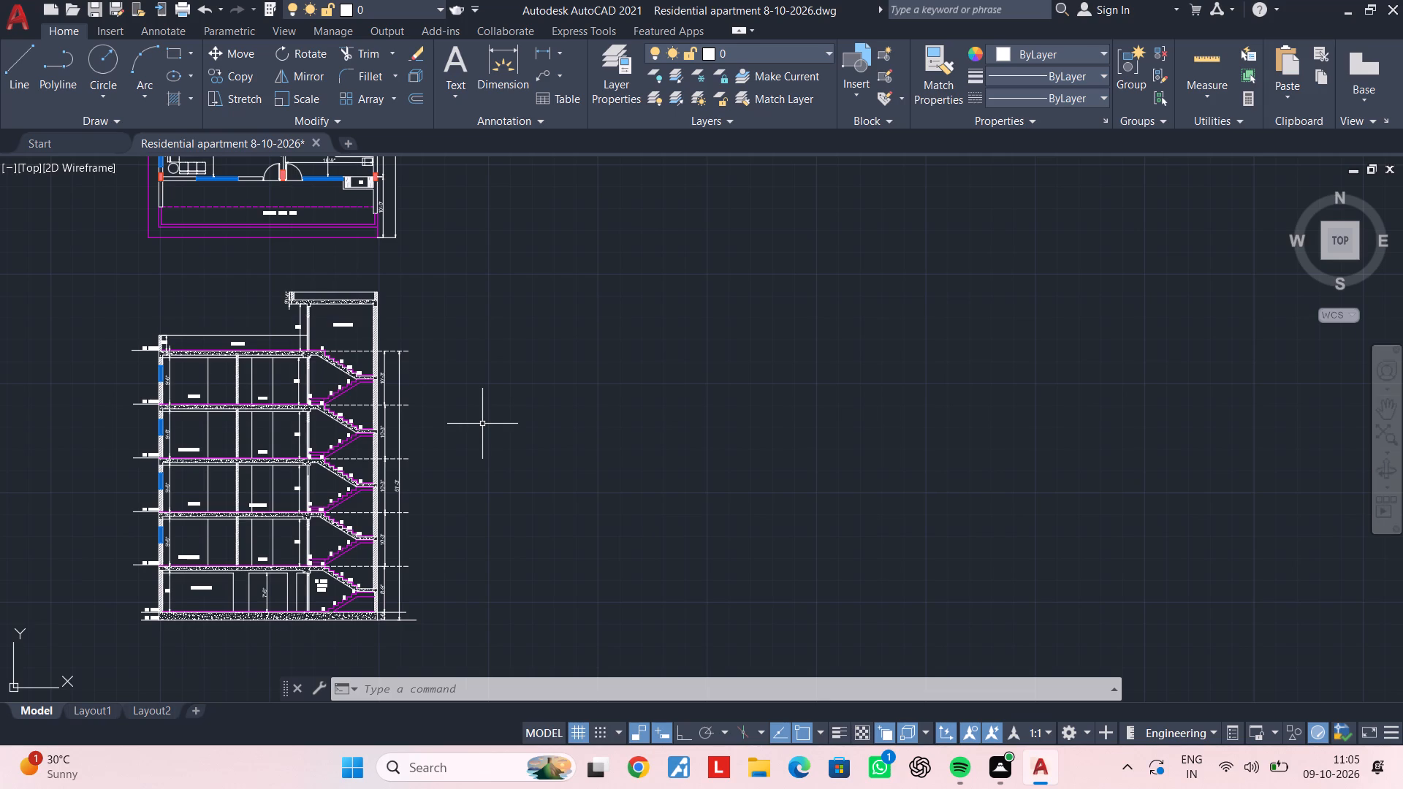
key("Escape")
key("Escape")
scroll(470, 459, "down", 1)
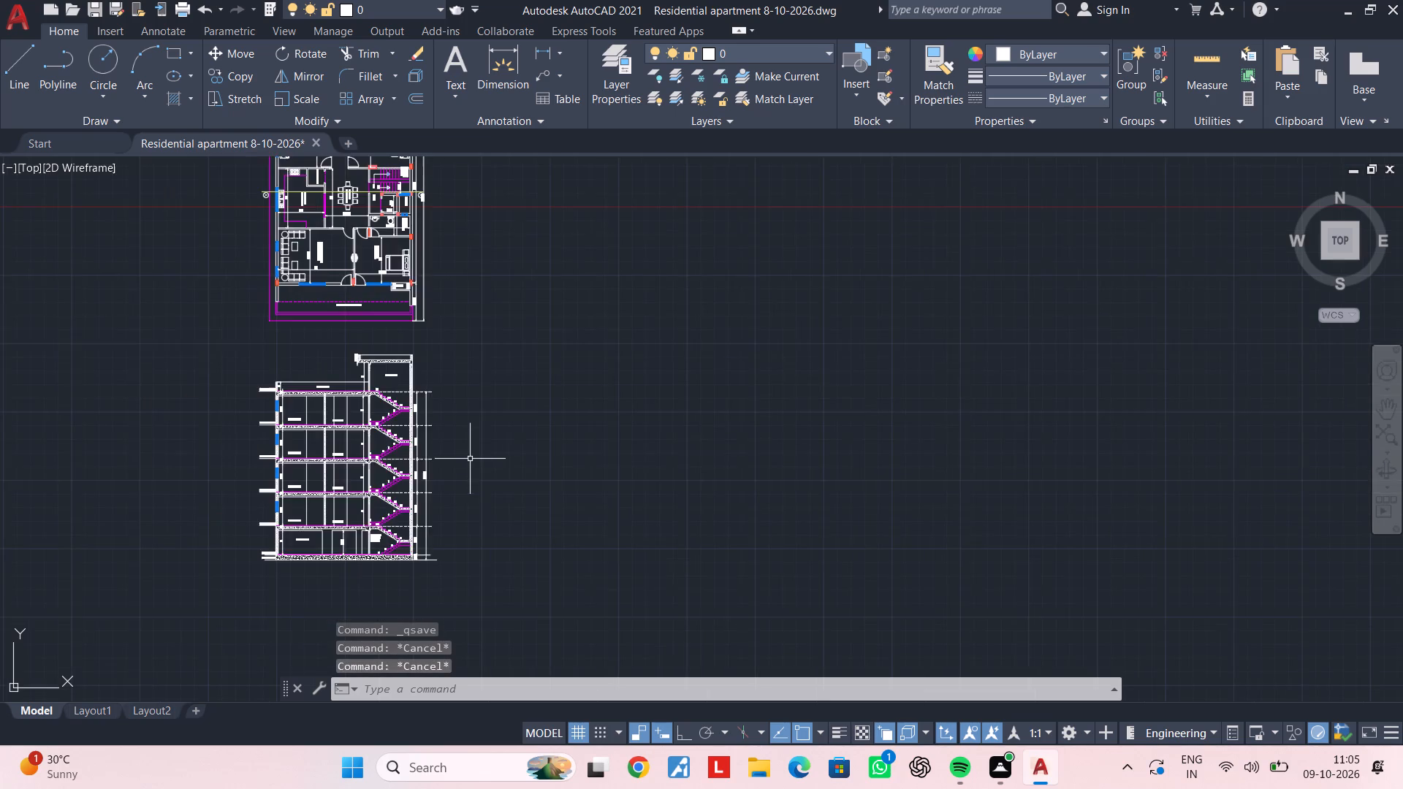
middle_click_drag(470, 459, 332, 427)
key("Escape")
middle_click_drag(310, 496, 304, 463)
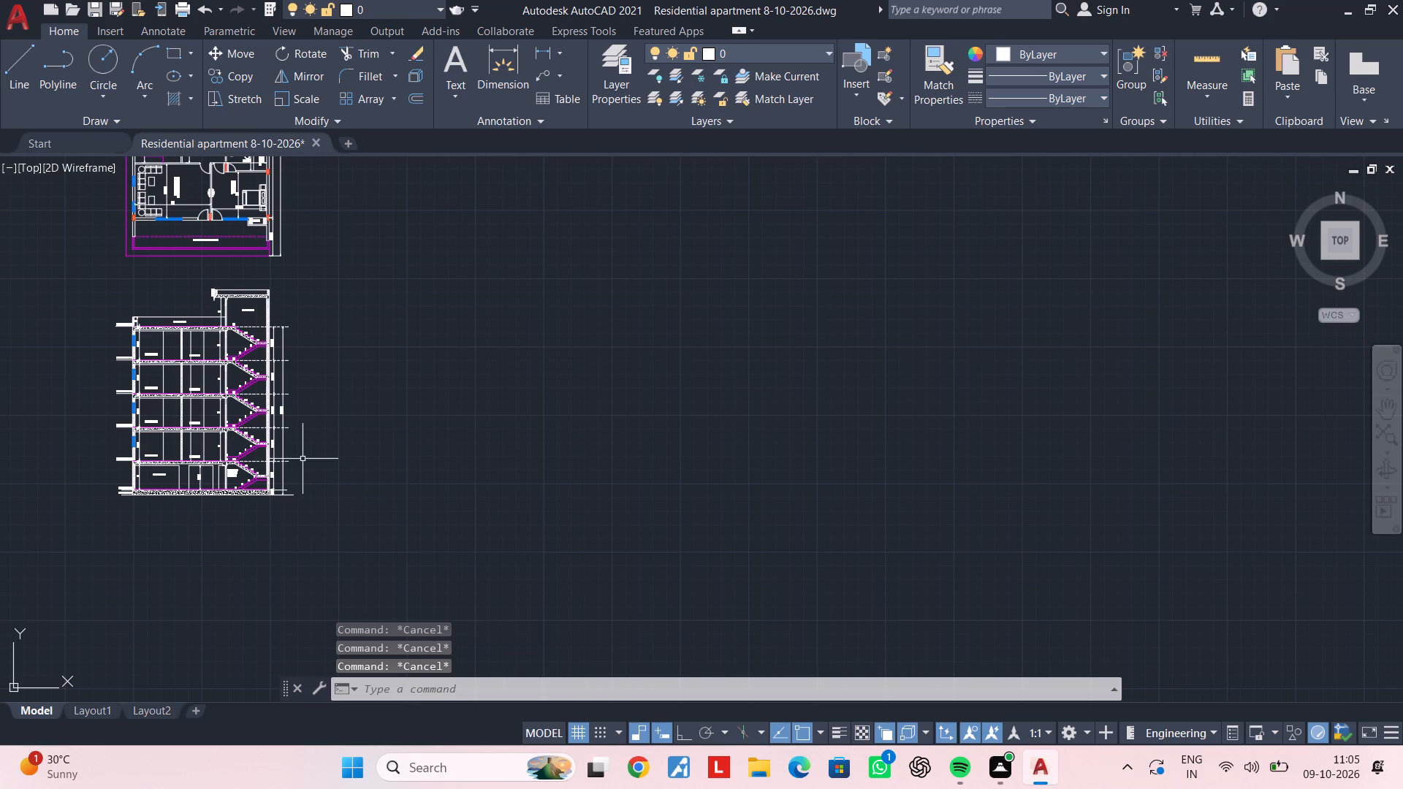
middle_click_drag(354, 394, 332, 535)
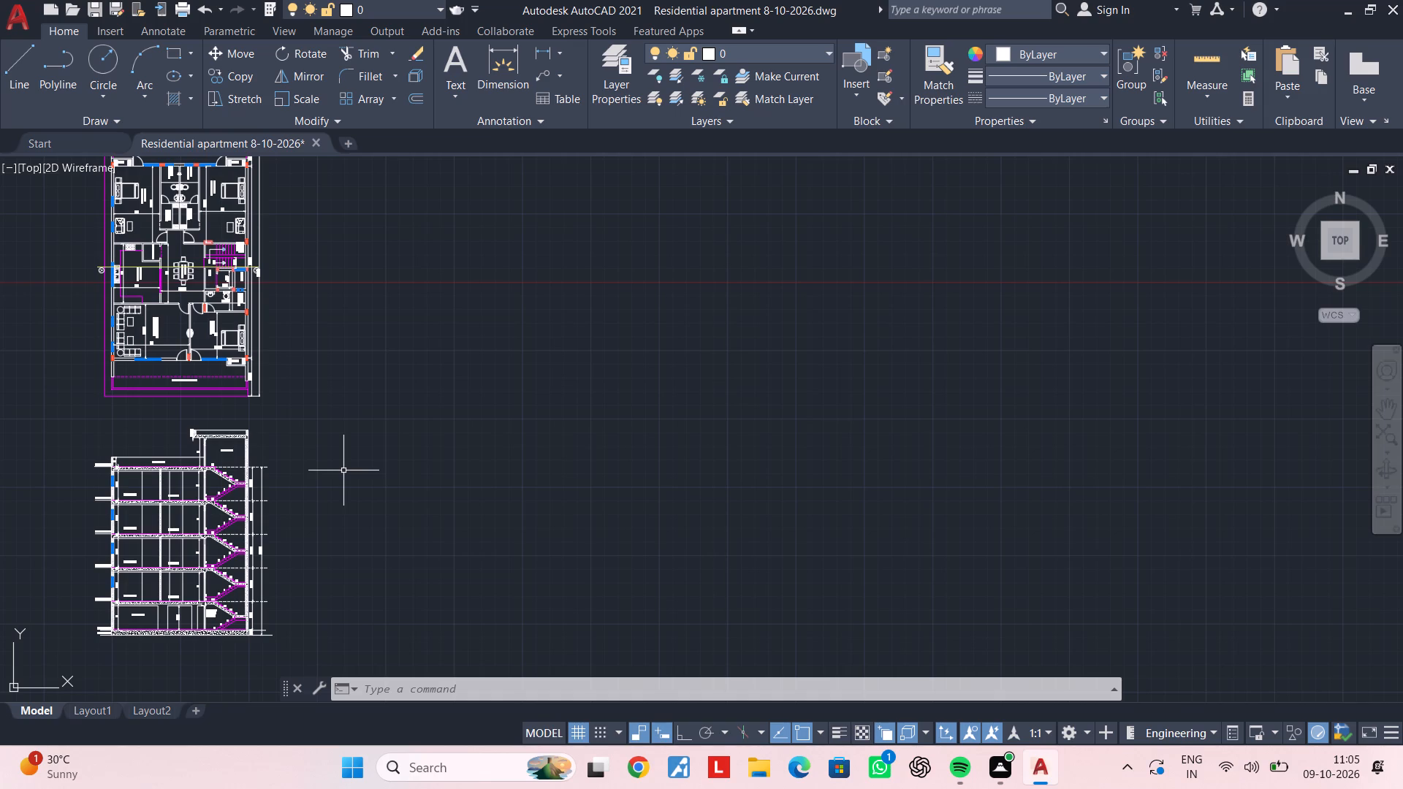
scroll(213, 360, "up", 3)
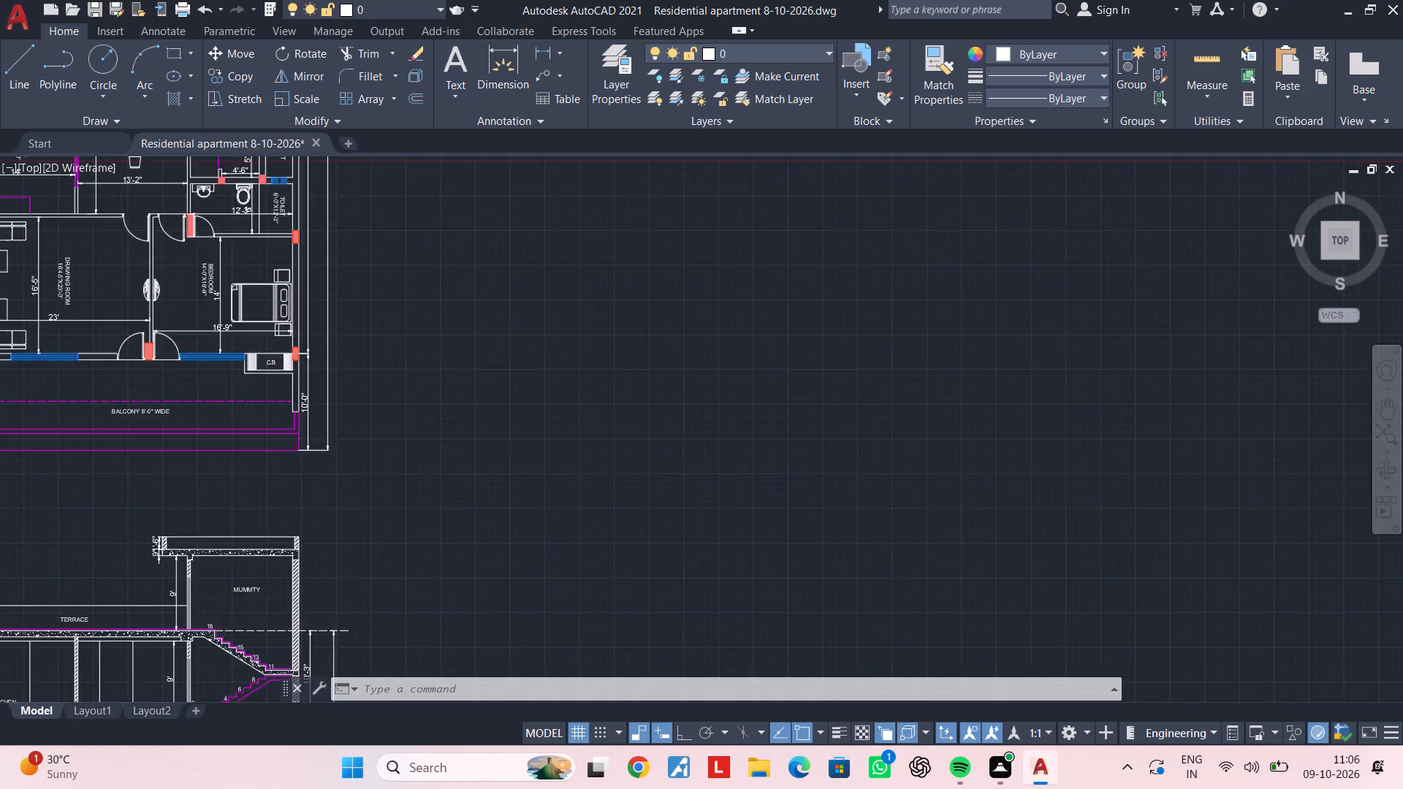
scroll(153, 343, "up", 1)
middle_click_drag(134, 381, 541, 389)
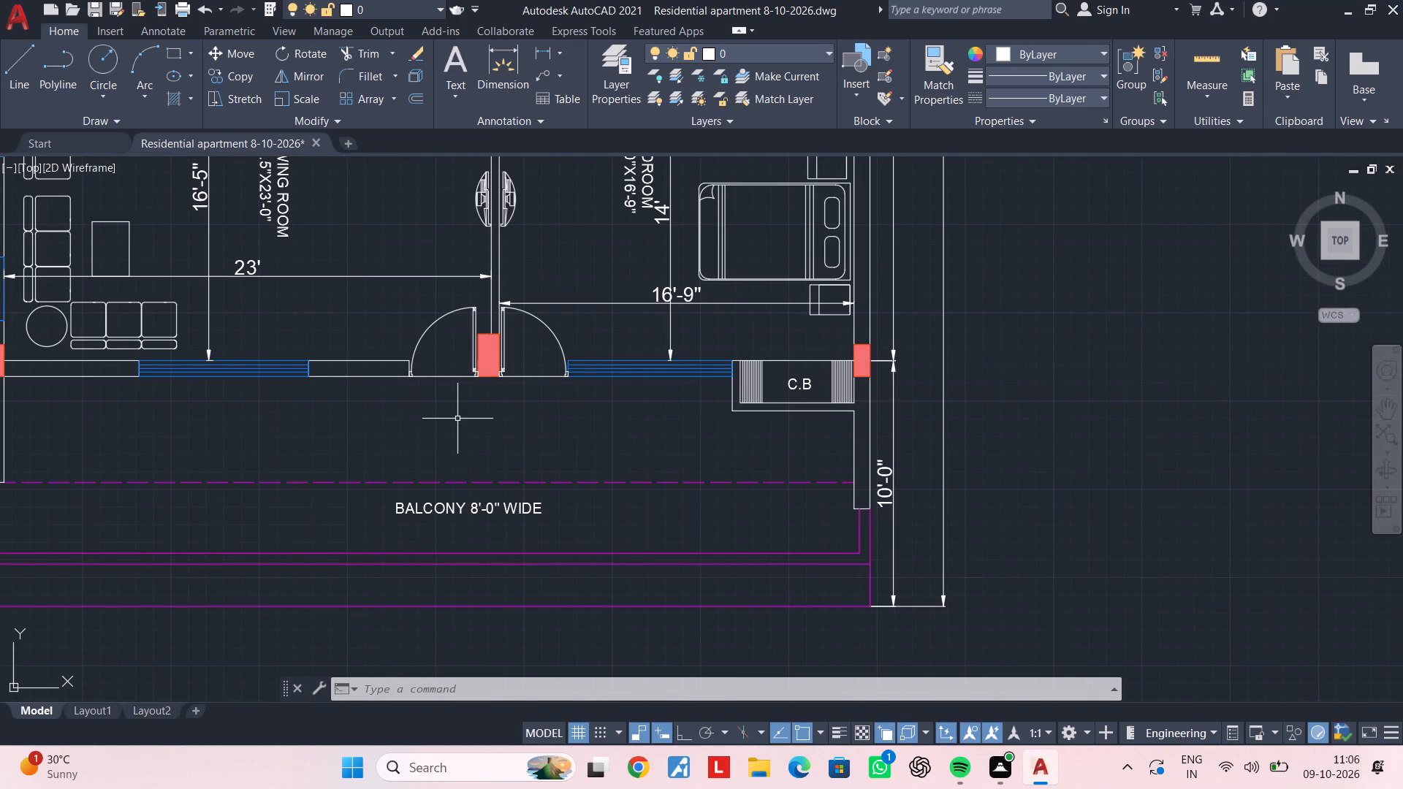
middle_click_drag(460, 422, 314, 422)
scroll(449, 423, "down", 2)
scroll(538, 443, "down", 2)
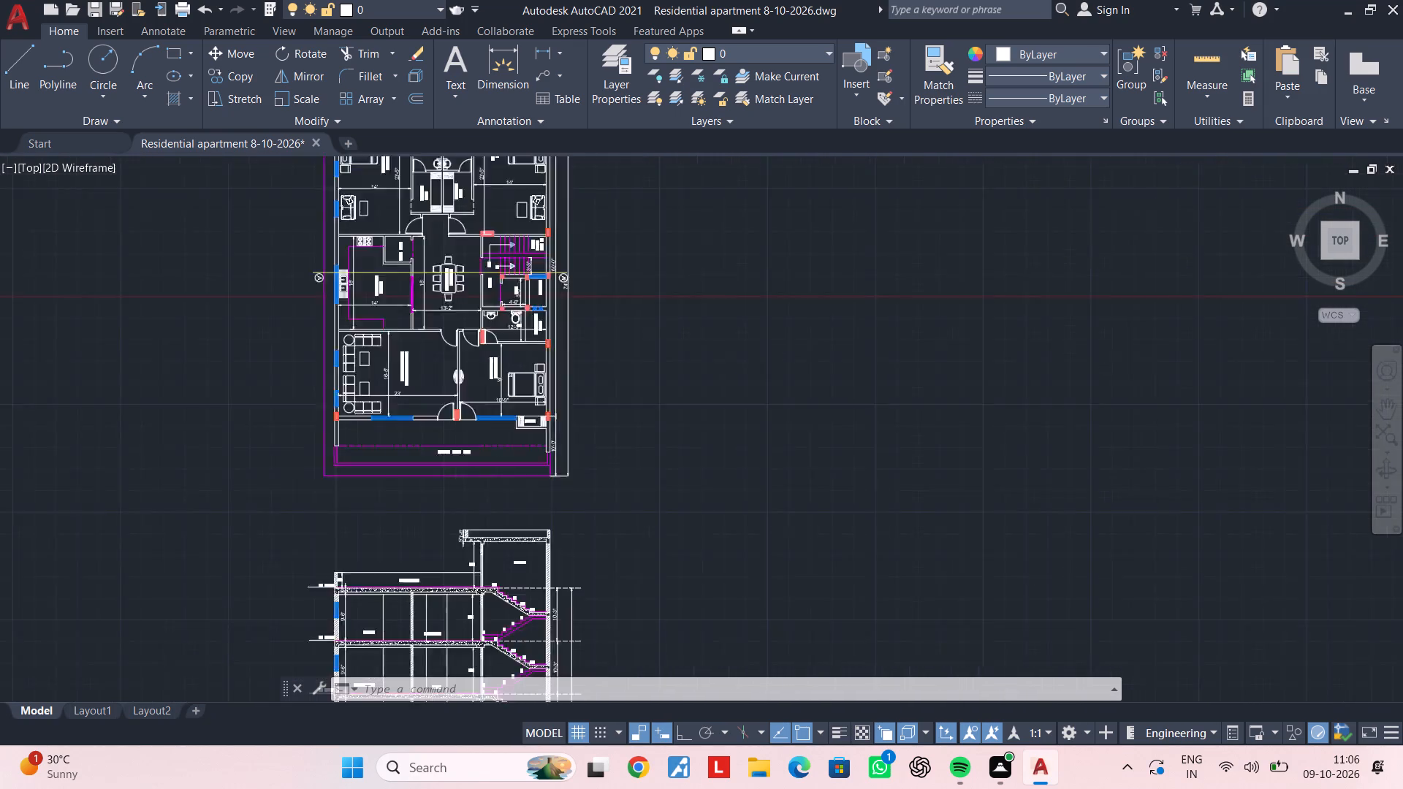
middle_click_drag(659, 461, 367, 442)
middle_click_drag(354, 462, 302, 451)
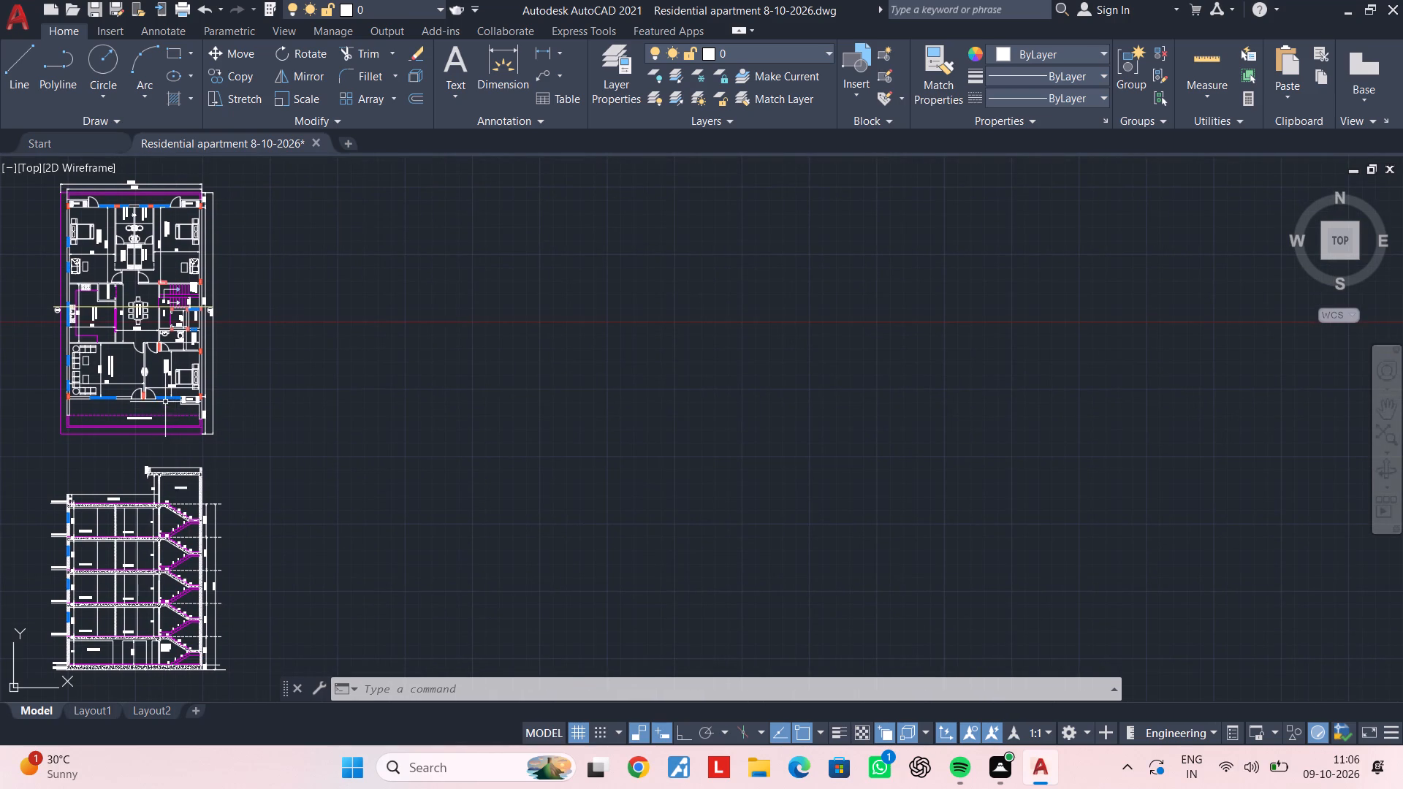
middle_click_drag(168, 405, 289, 405)
scroll(287, 405, "down", 1)
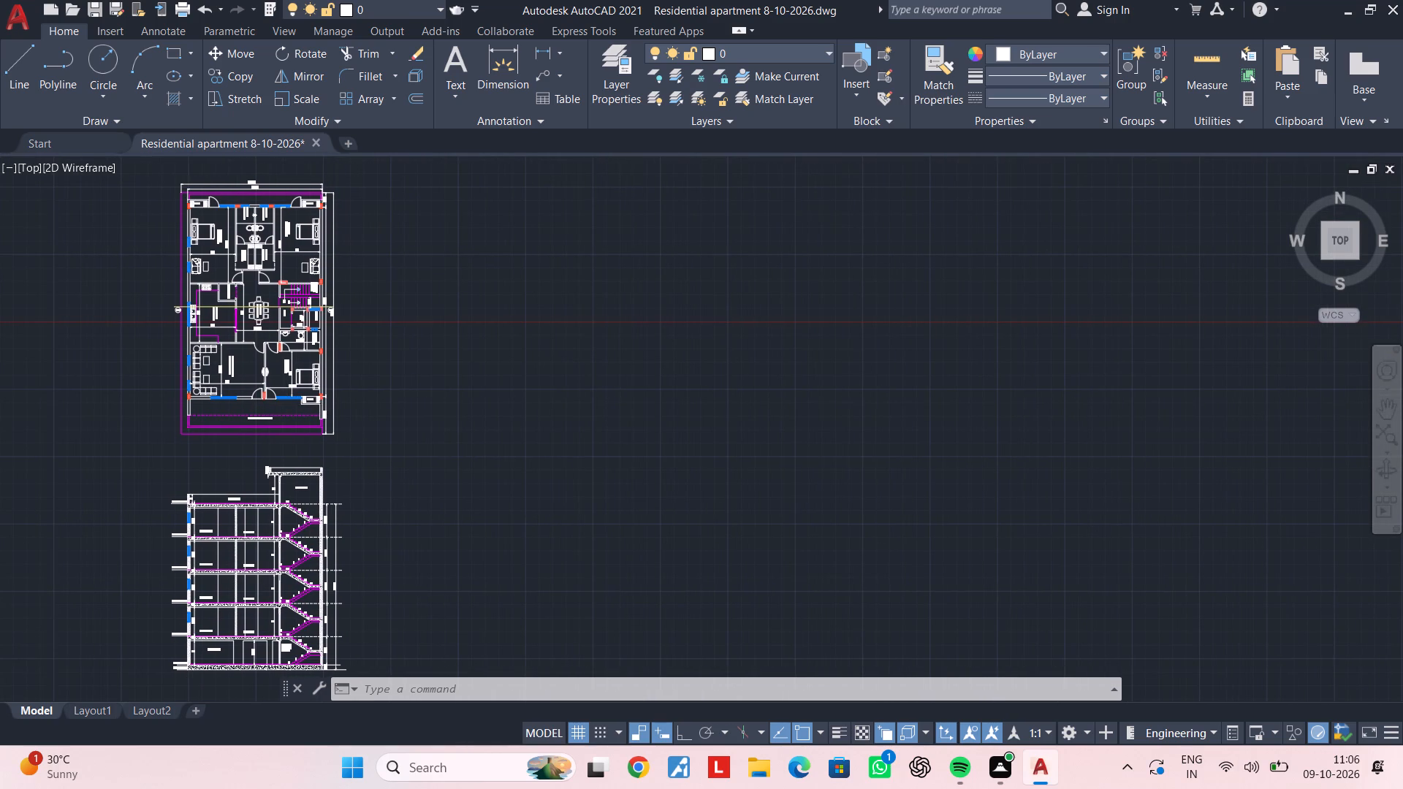
middle_click_drag(287, 405, 273, 430)
scroll(273, 428, "down", 2)
middle_click_drag(273, 428, 251, 438)
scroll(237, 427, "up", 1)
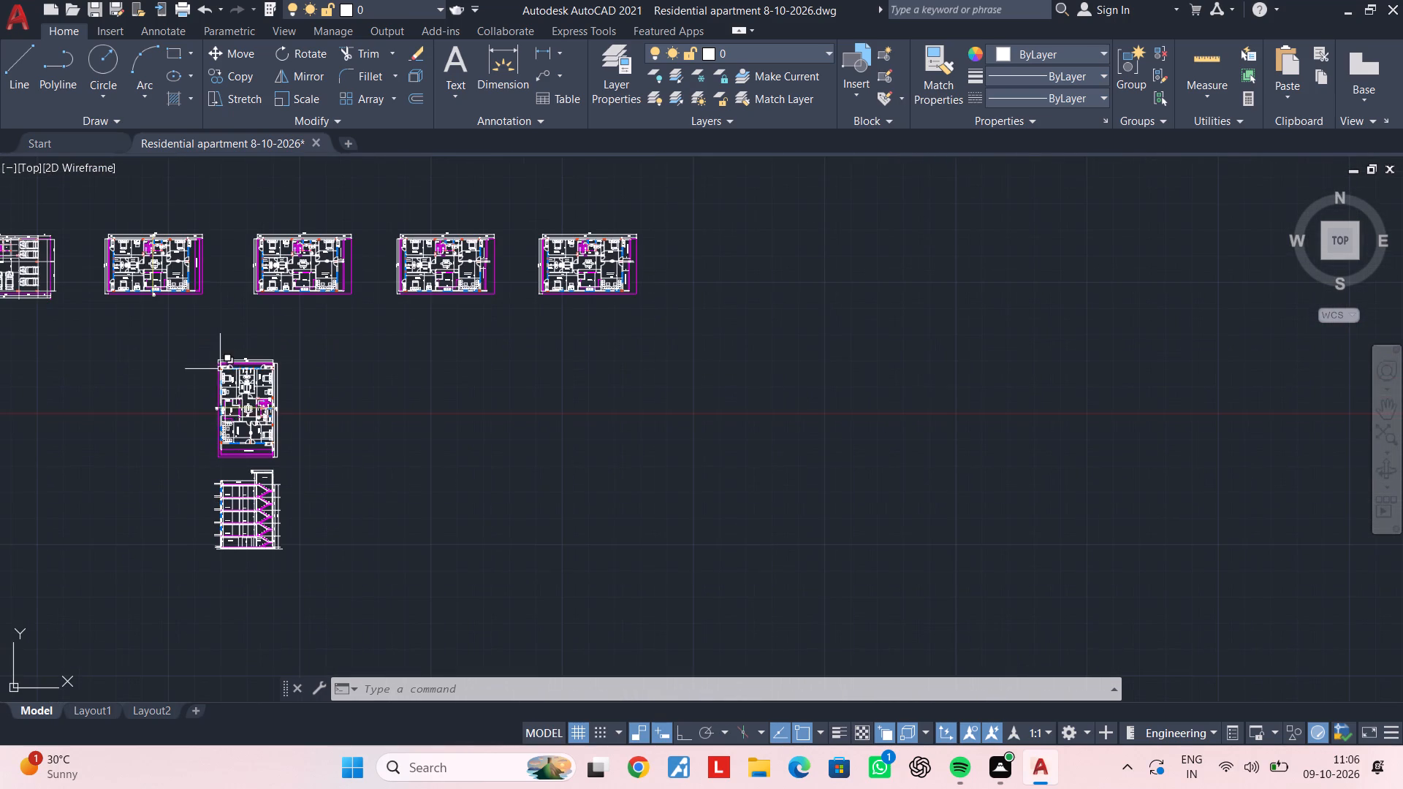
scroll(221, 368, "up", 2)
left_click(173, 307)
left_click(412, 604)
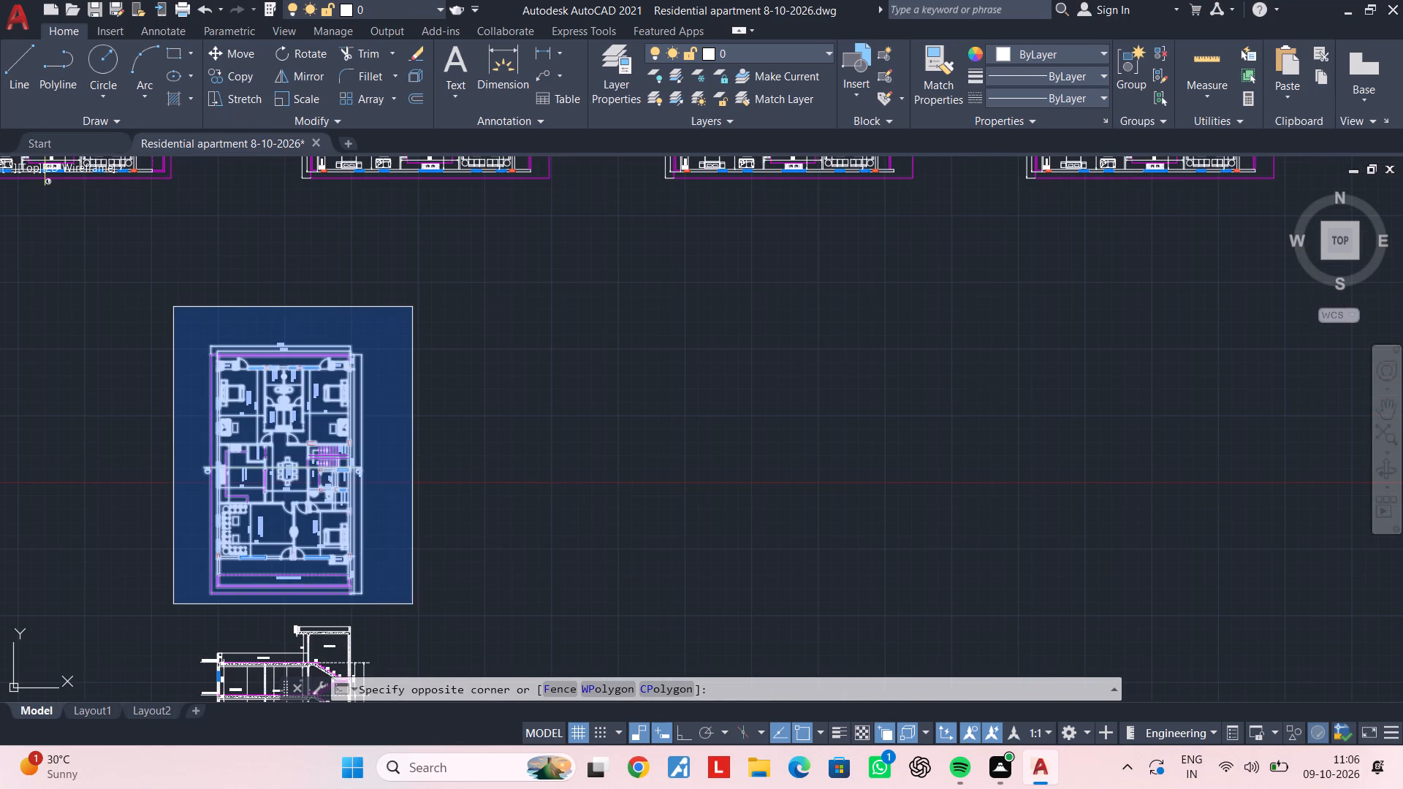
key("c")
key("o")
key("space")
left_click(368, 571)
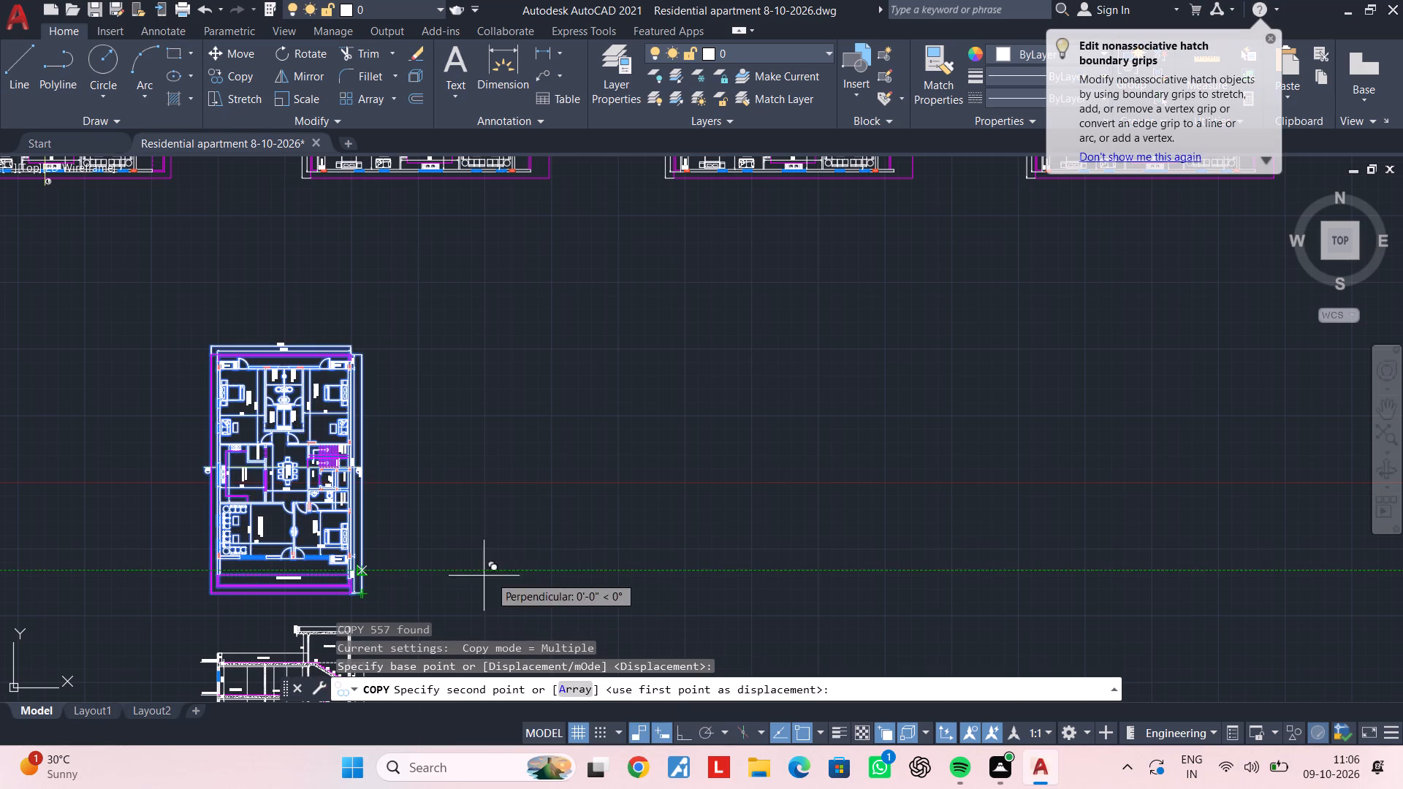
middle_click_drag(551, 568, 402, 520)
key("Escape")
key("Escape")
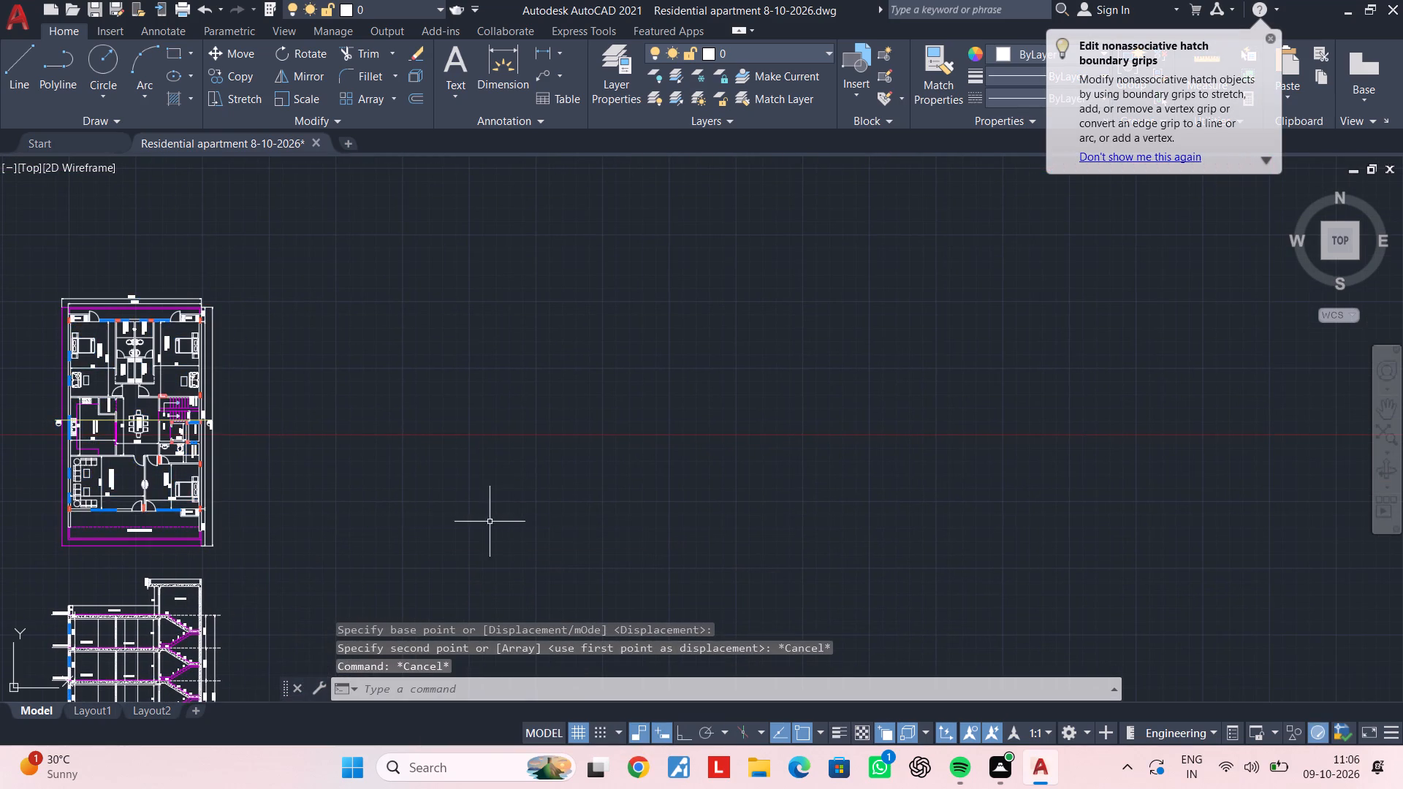
Copy the entire floor plan above the section about 138'-6" horizontally to its right, with Ortho turned on.
middle_click_drag(489, 522, 481, 364)
key("Escape")
key("Escape")
middle_click(444, 430)
middle_click_drag(394, 403, 401, 483)
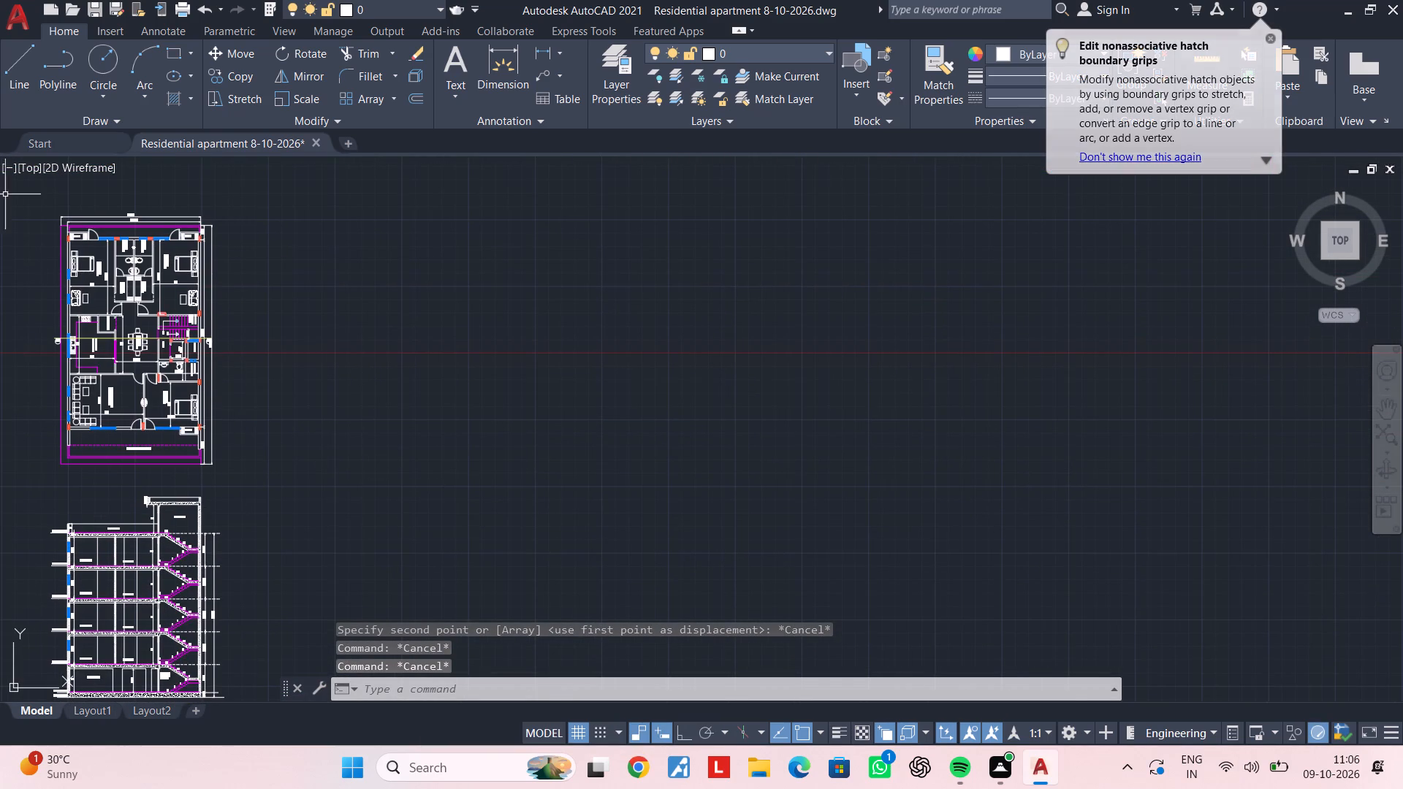
left_click(33, 193)
left_click(240, 476)
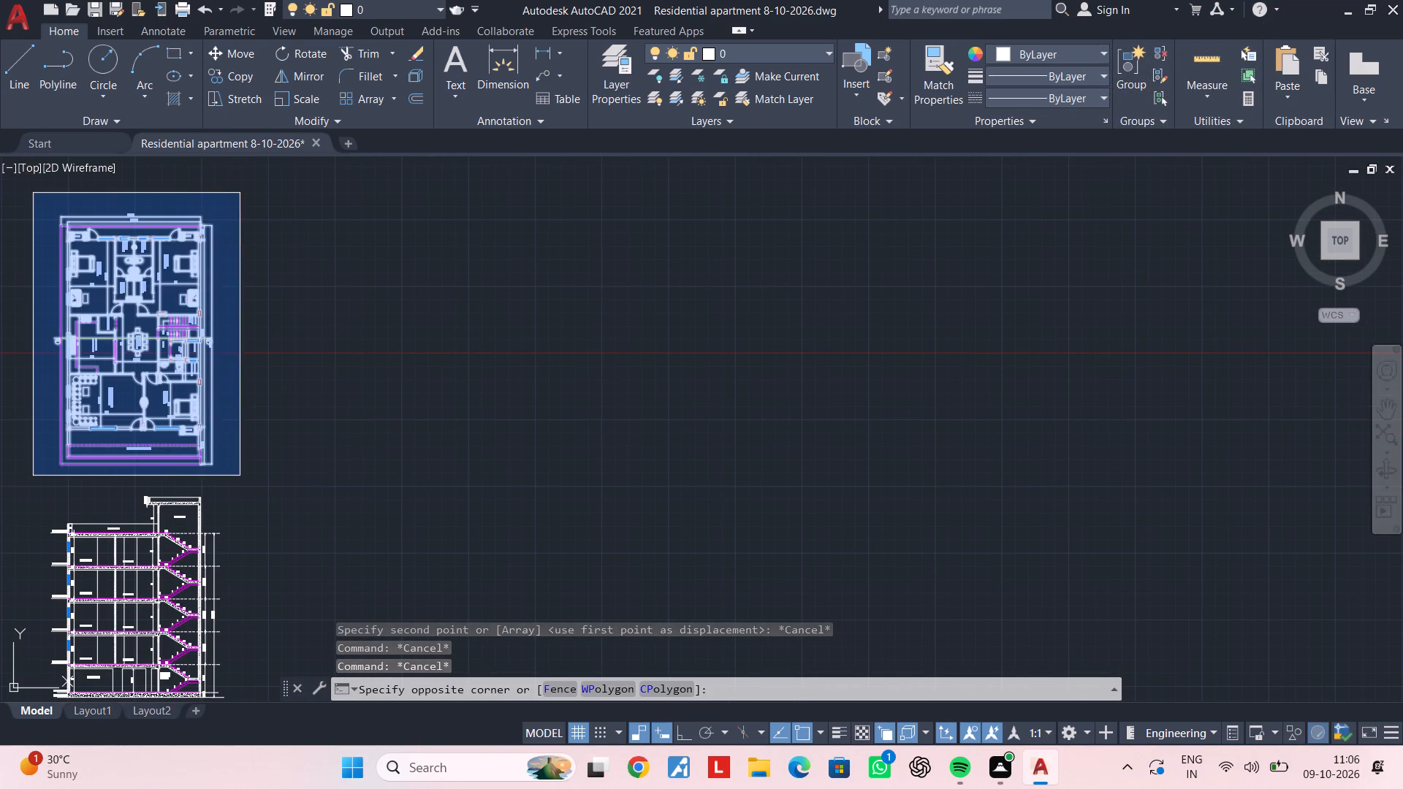
type("CO")
key("space")
left_click(226, 471)
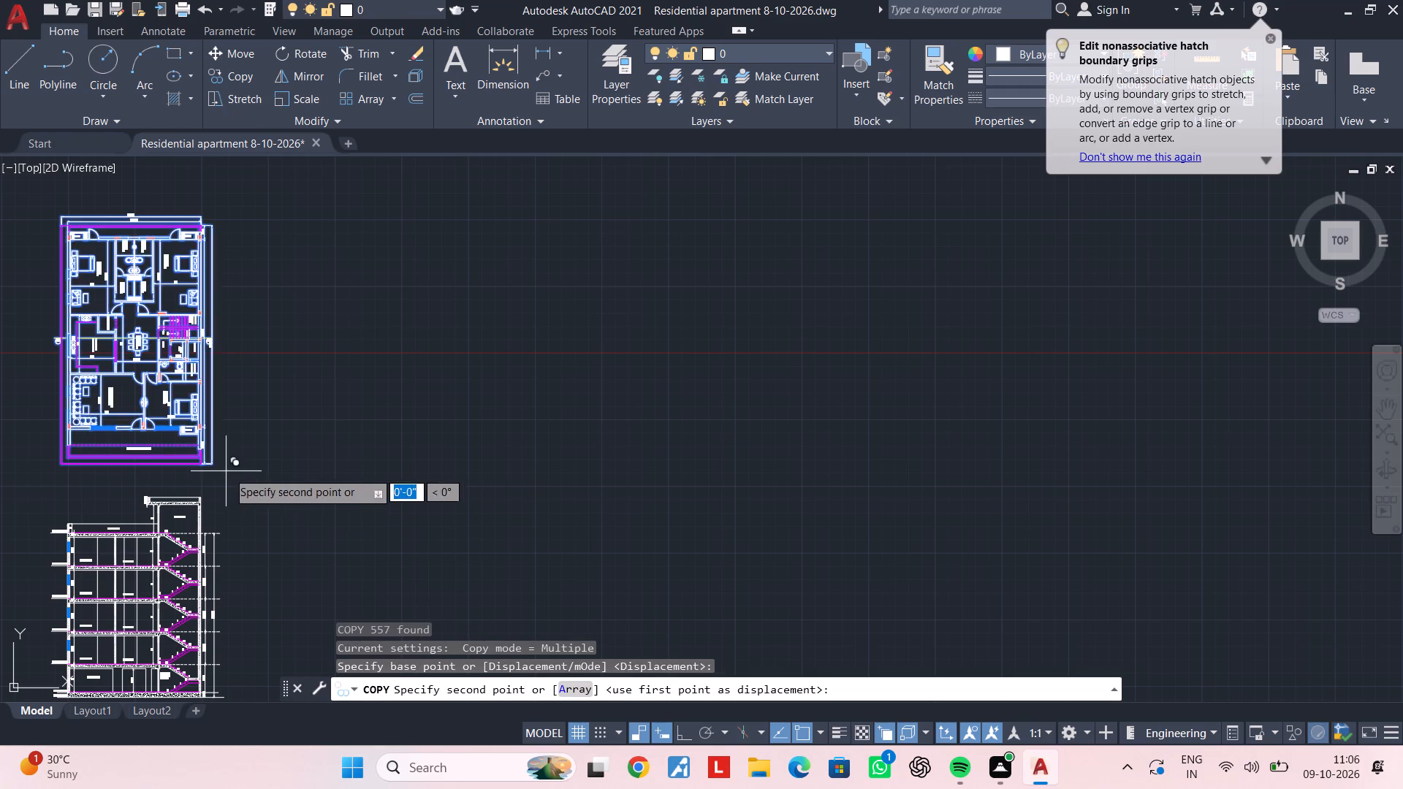
left_click(682, 731)
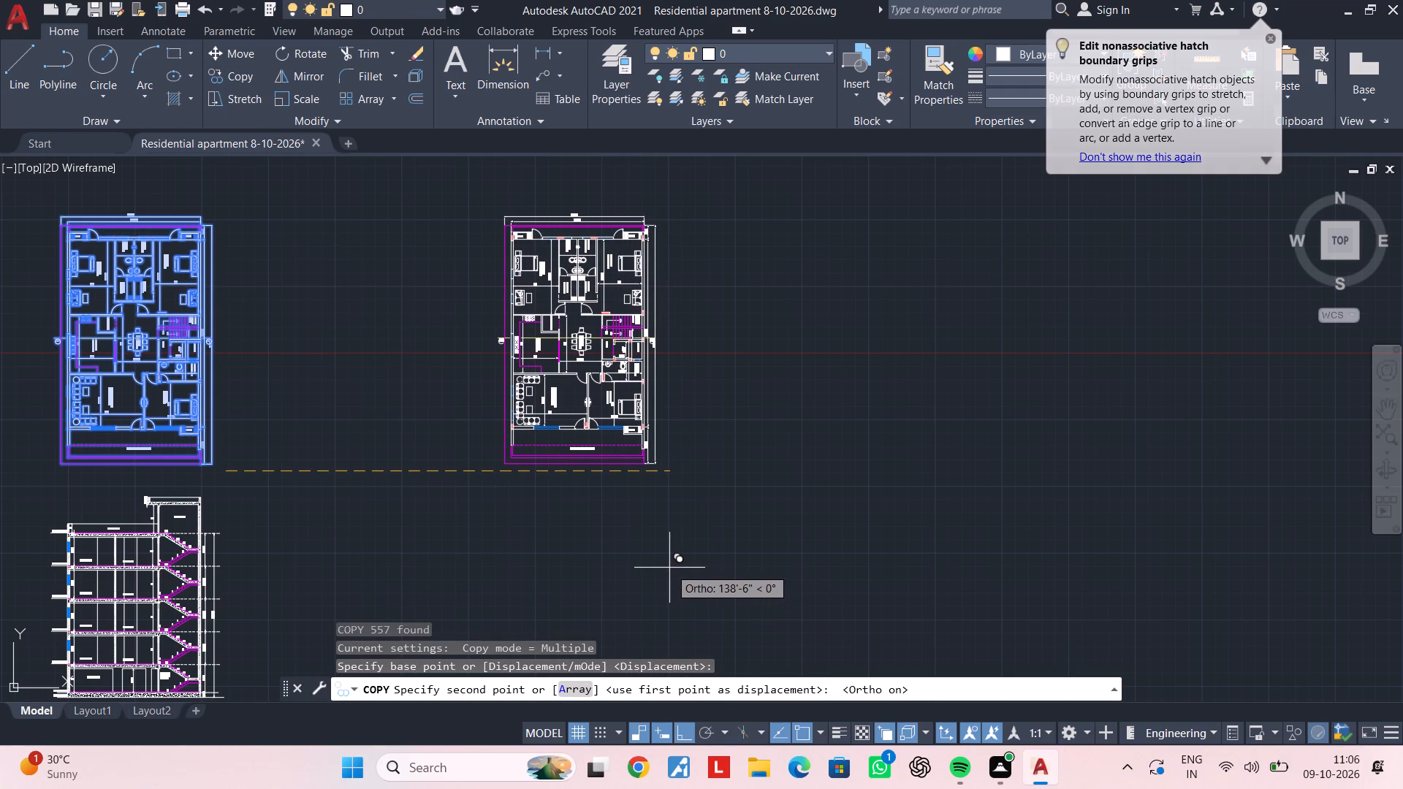
left_click(669, 568)
key("Escape")
key("Escape")
key("Escape")
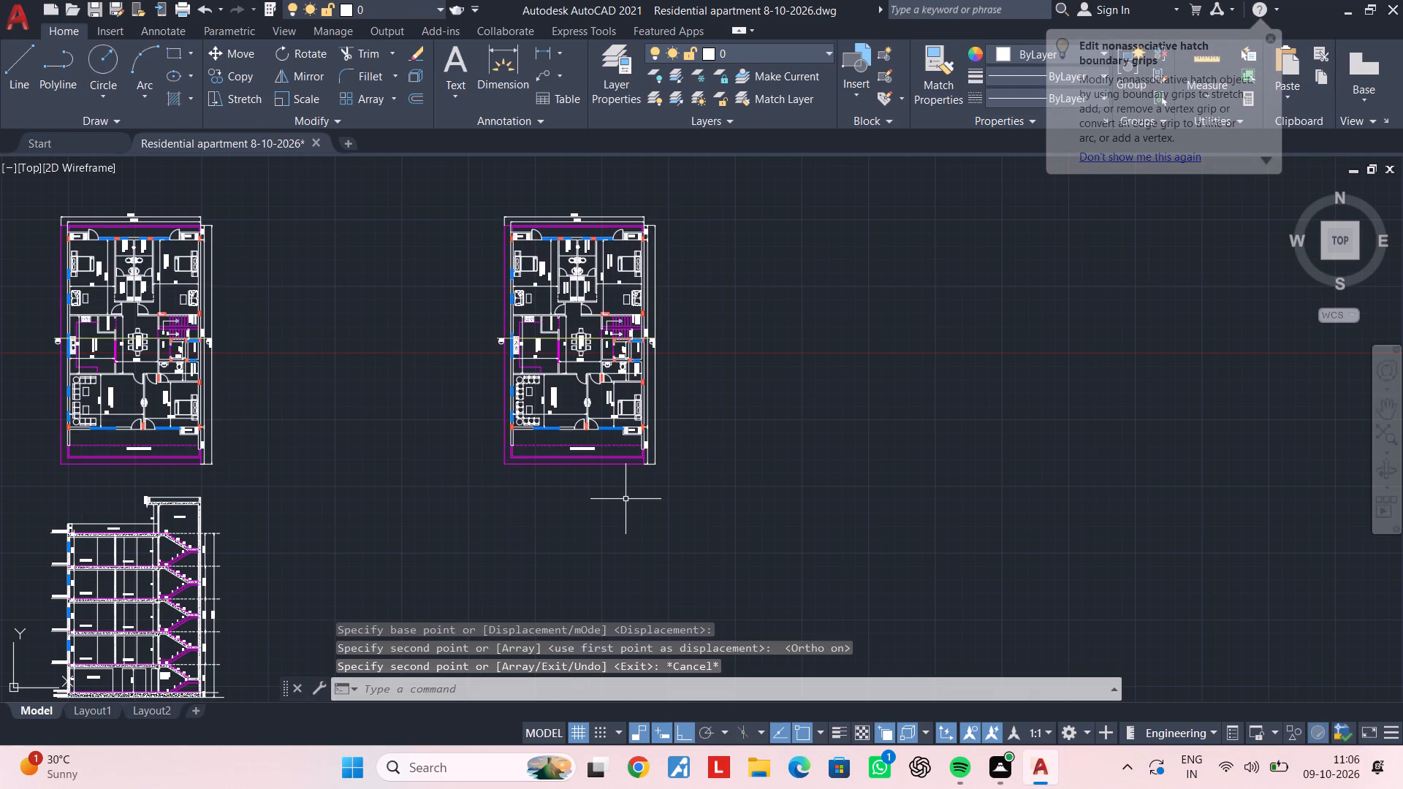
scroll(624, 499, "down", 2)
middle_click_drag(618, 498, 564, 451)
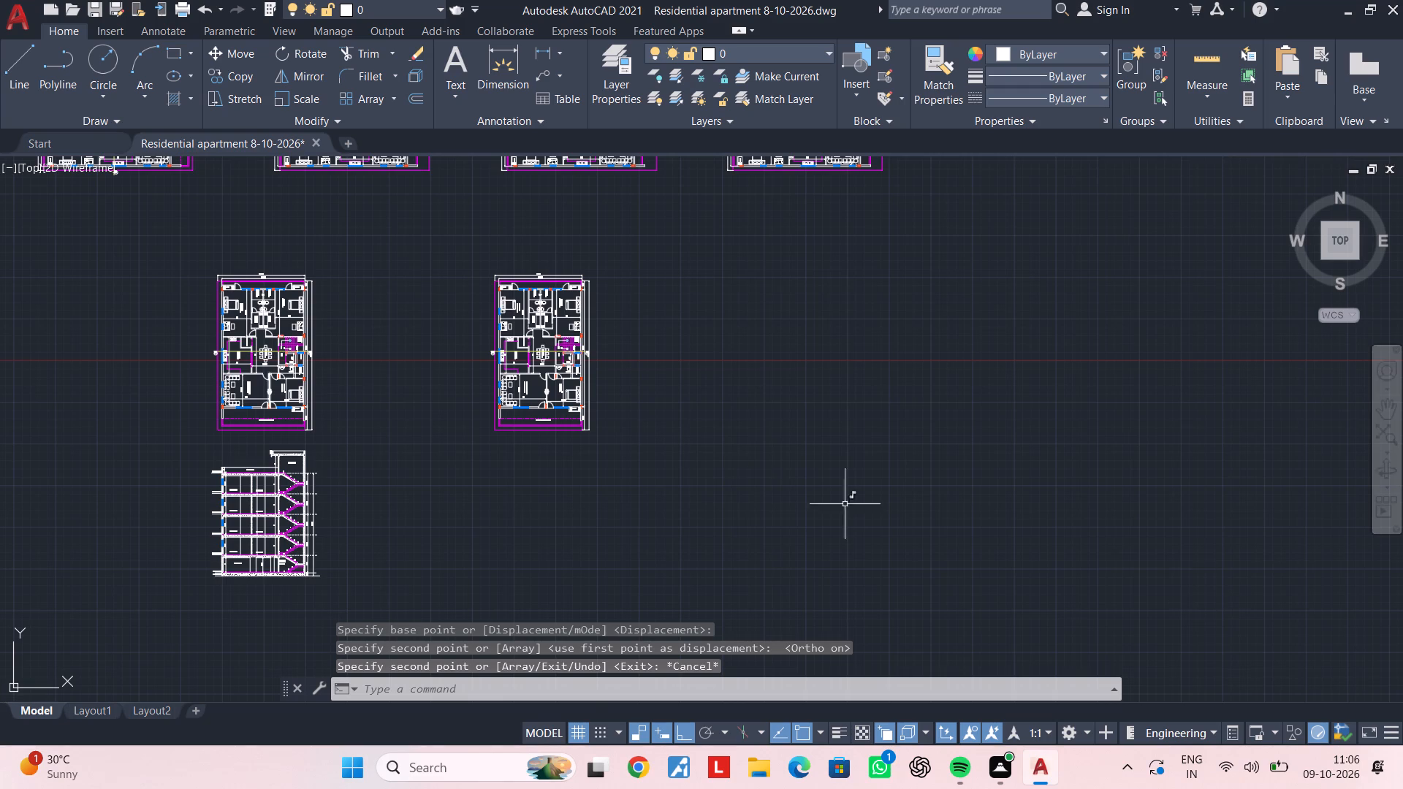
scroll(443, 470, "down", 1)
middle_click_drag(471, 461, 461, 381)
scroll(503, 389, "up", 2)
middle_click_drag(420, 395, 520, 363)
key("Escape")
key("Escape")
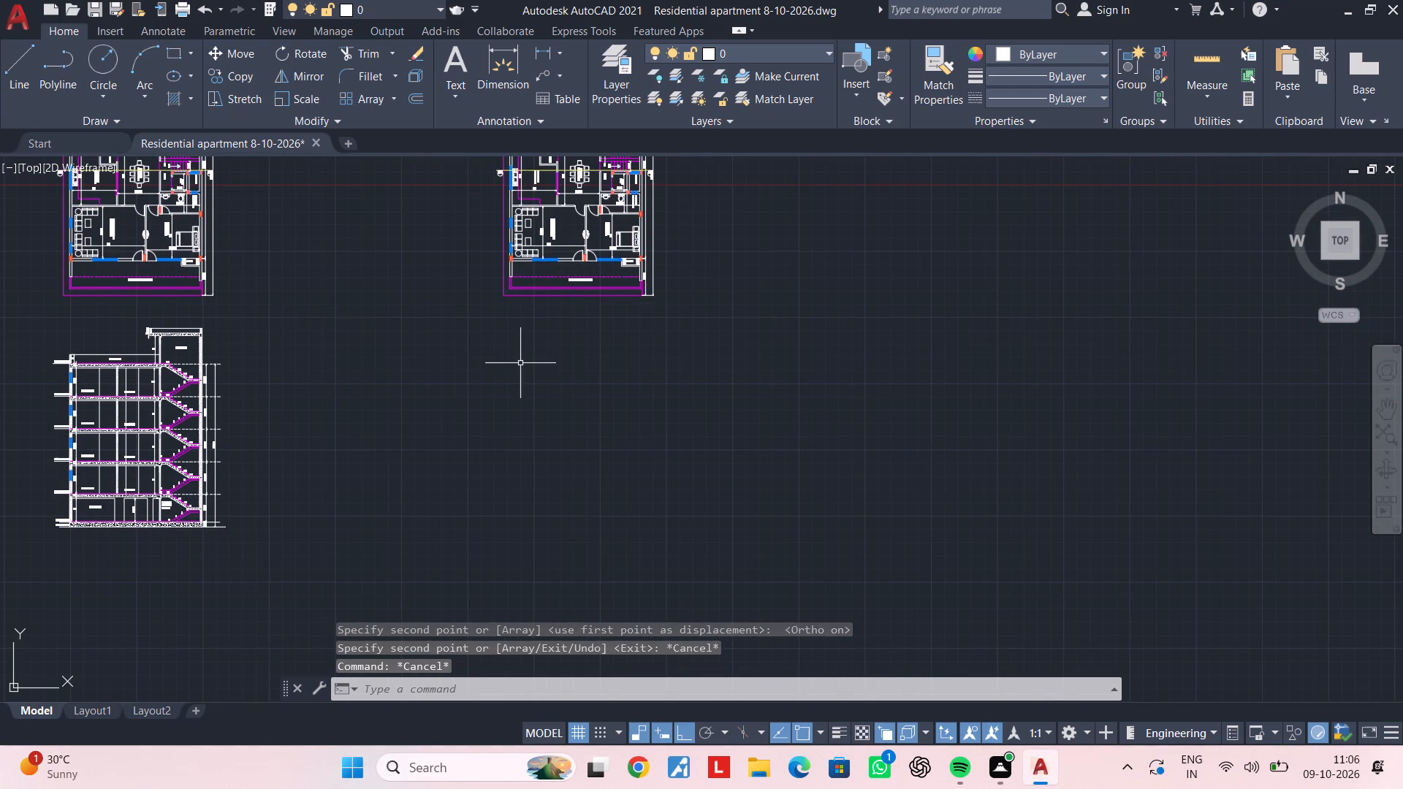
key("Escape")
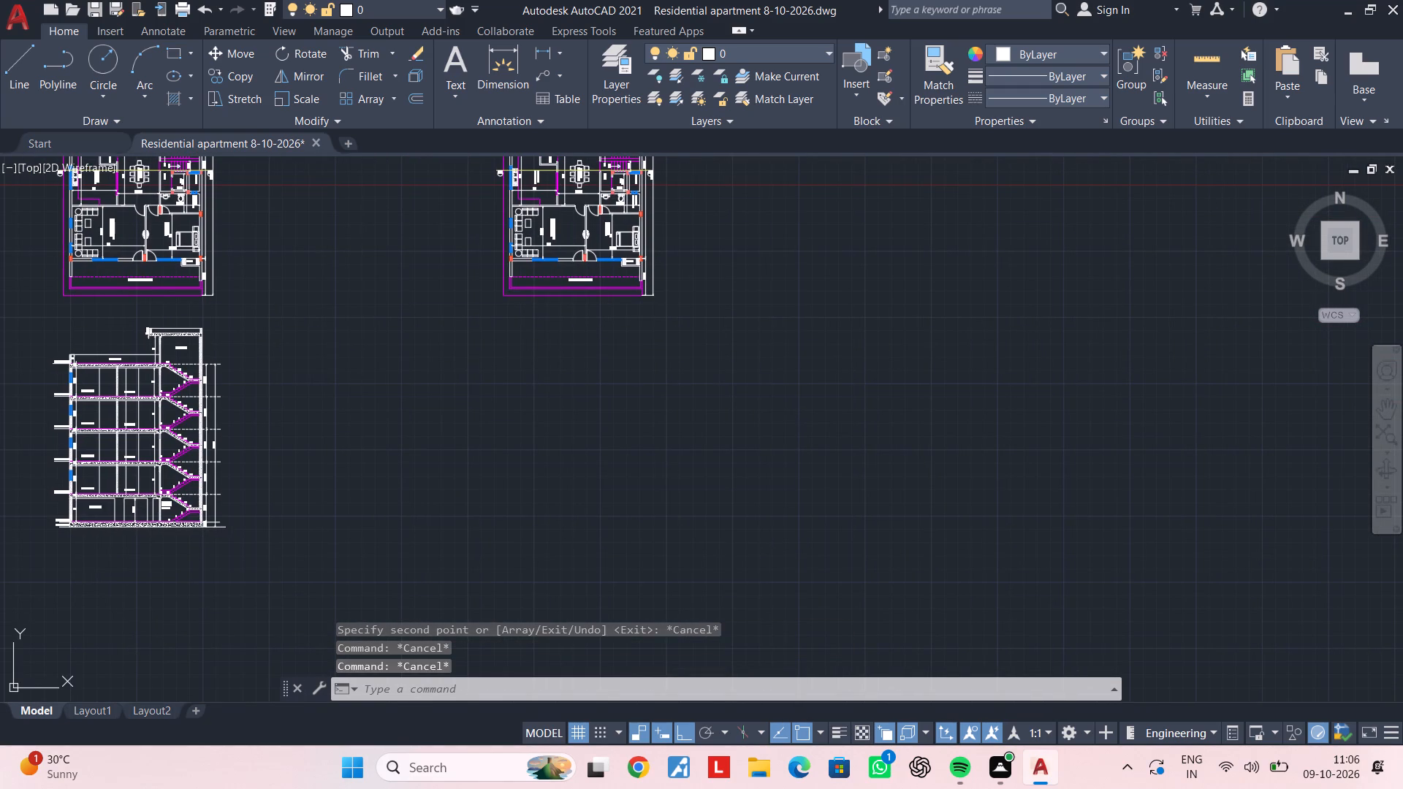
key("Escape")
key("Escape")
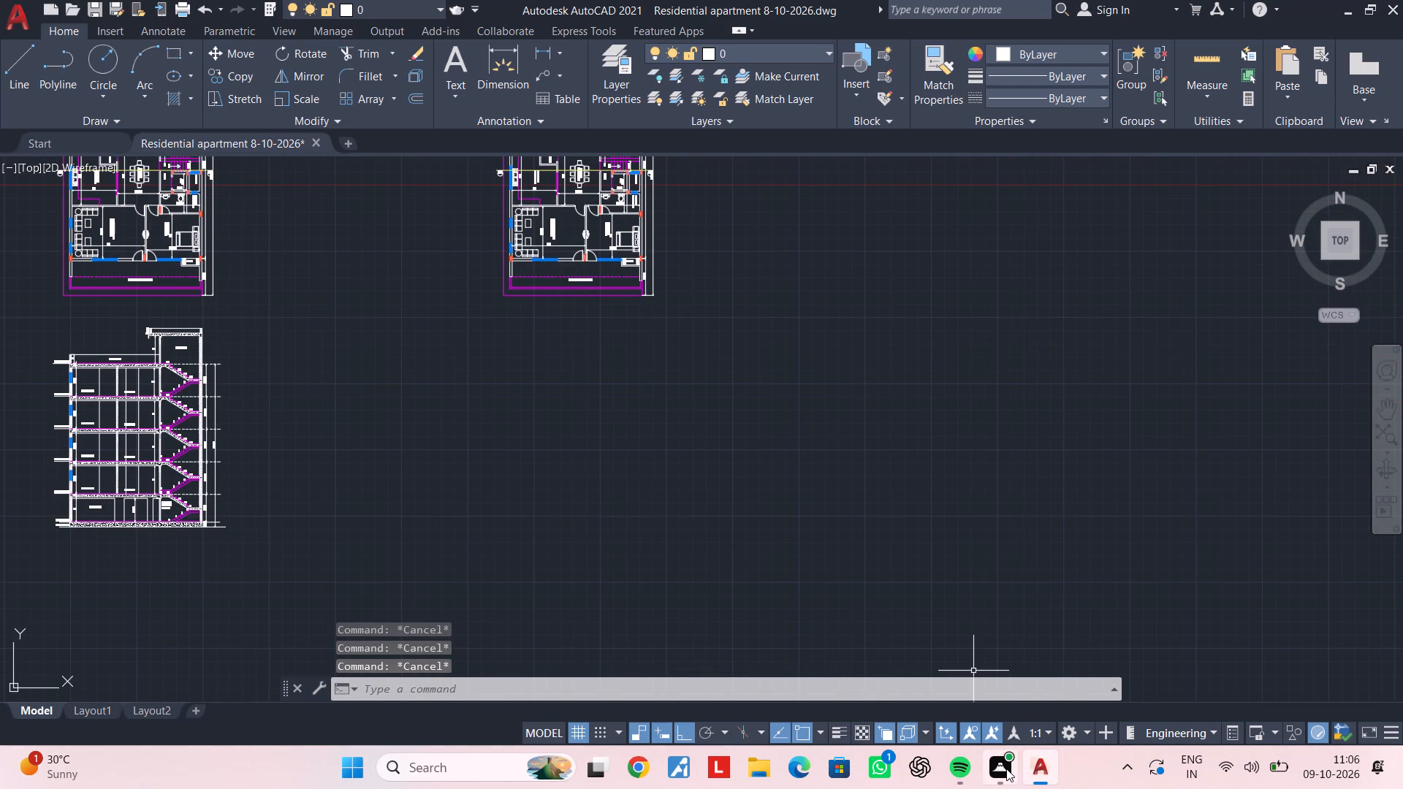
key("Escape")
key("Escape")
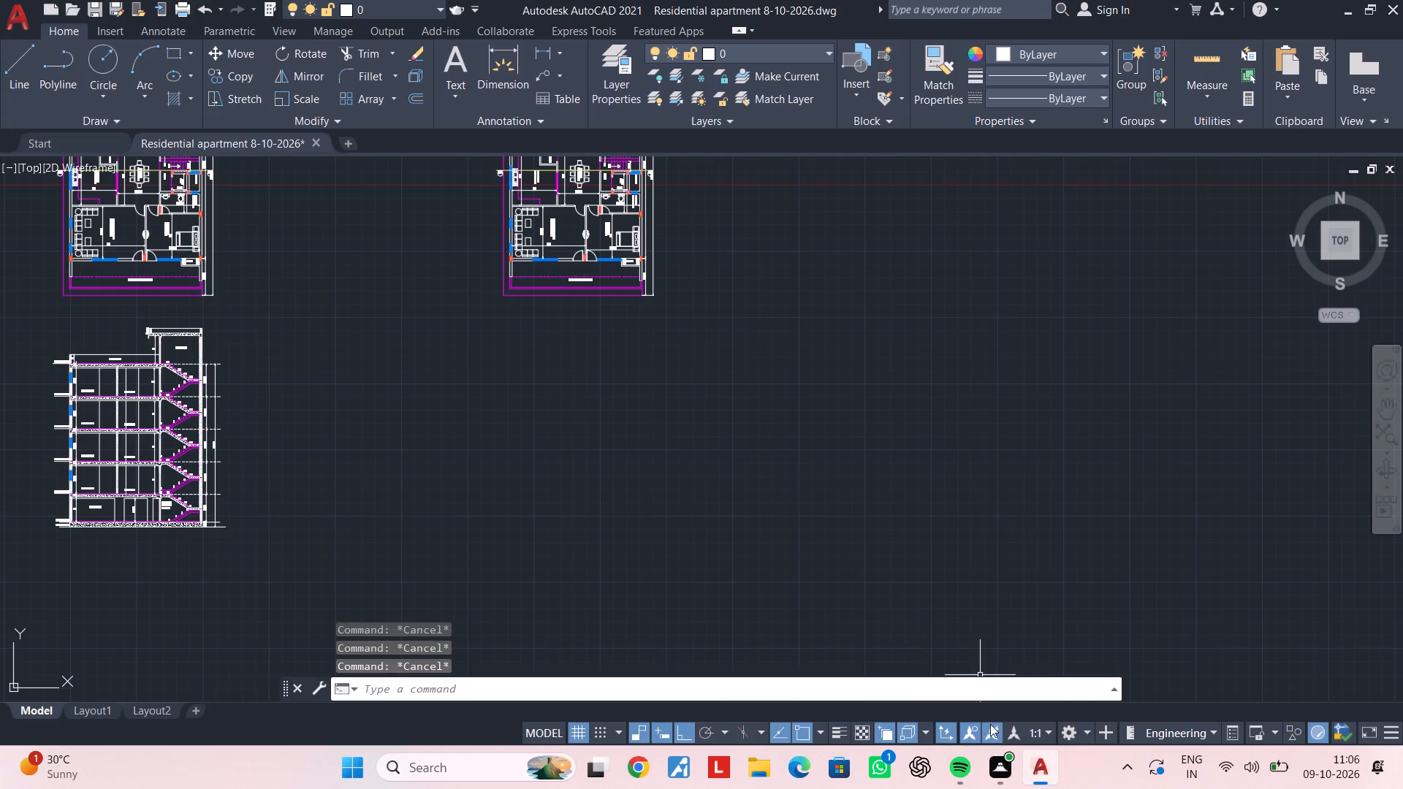
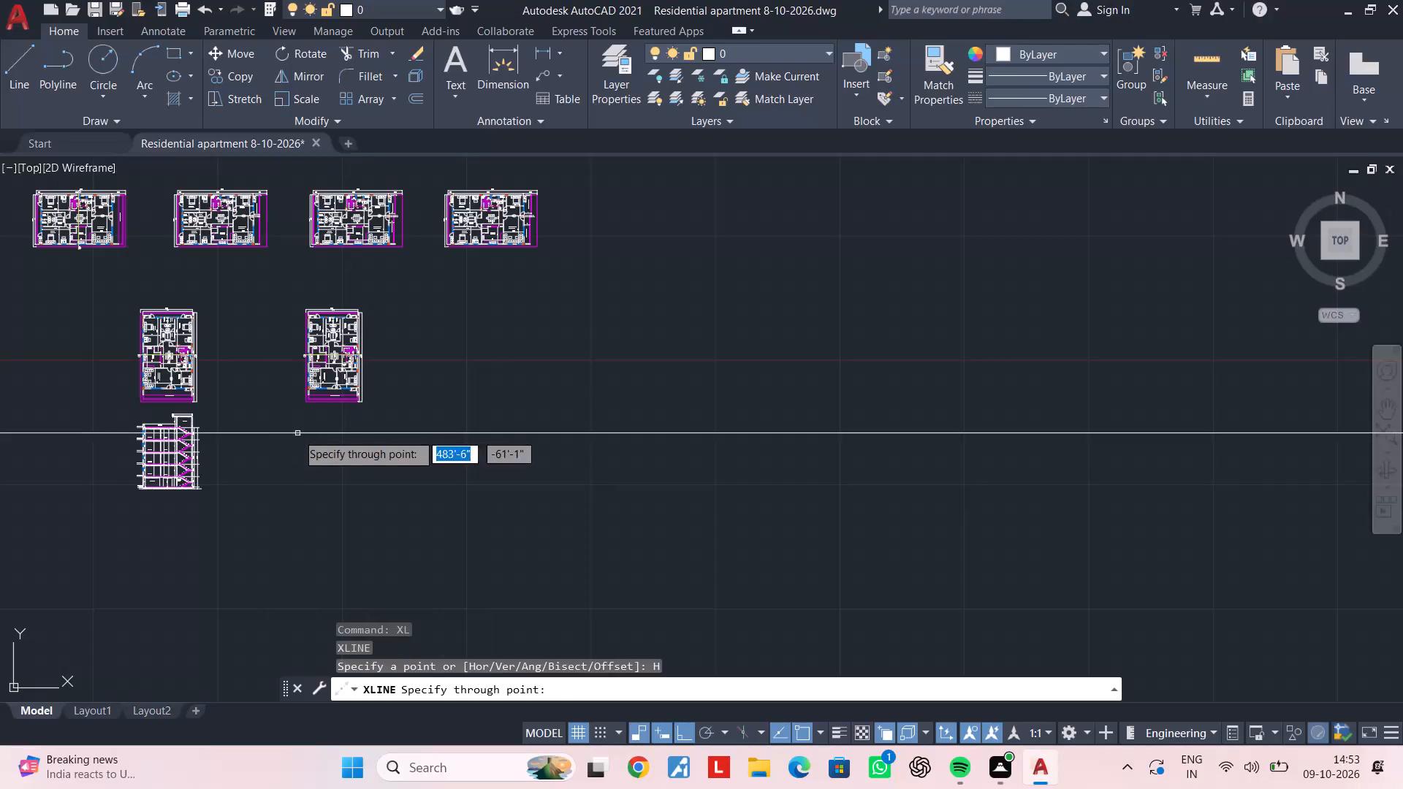
Draw horizontal construction lines through the parapet top and the underside of the mummty roof slab in the section.
scroll(181, 416, "up", 2)
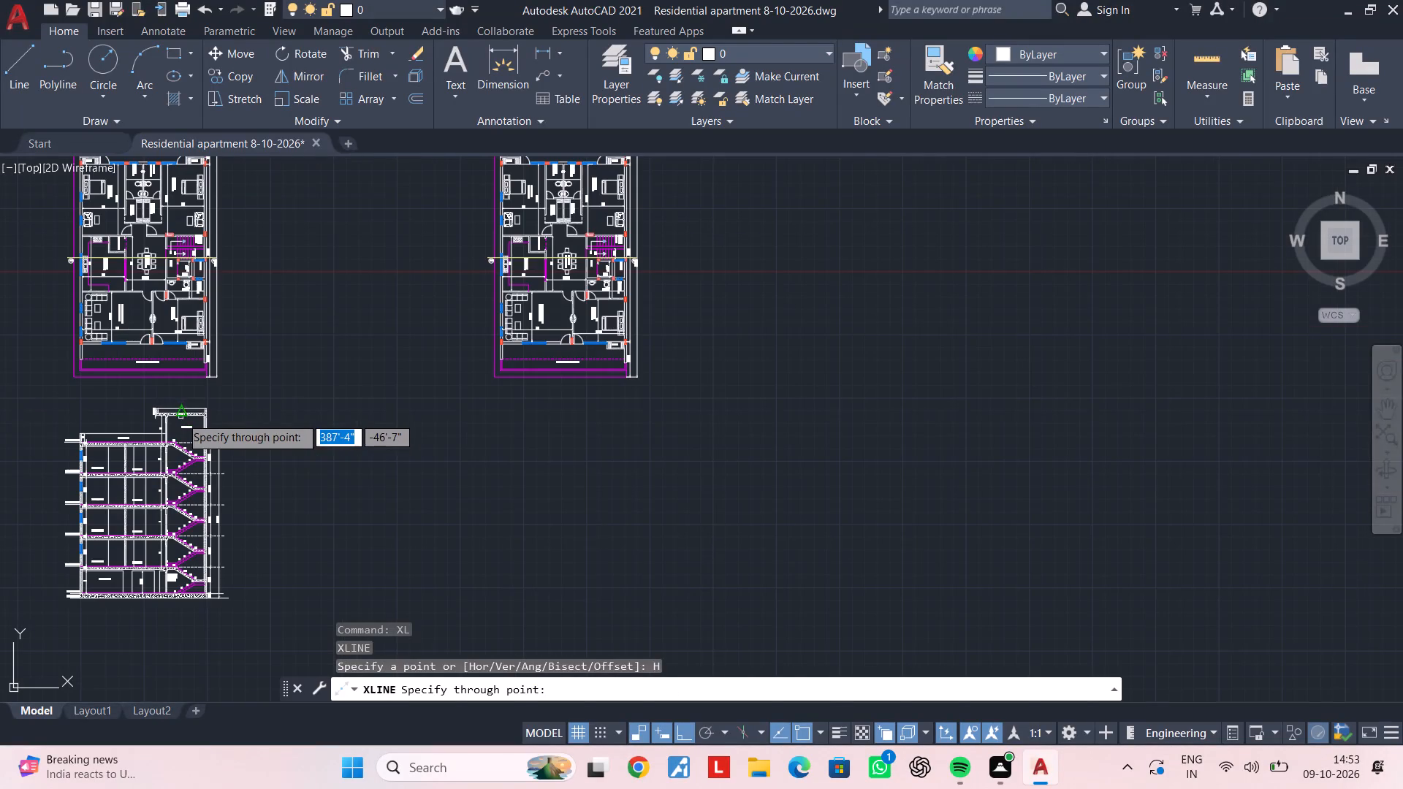
scroll(209, 408, "up", 3)
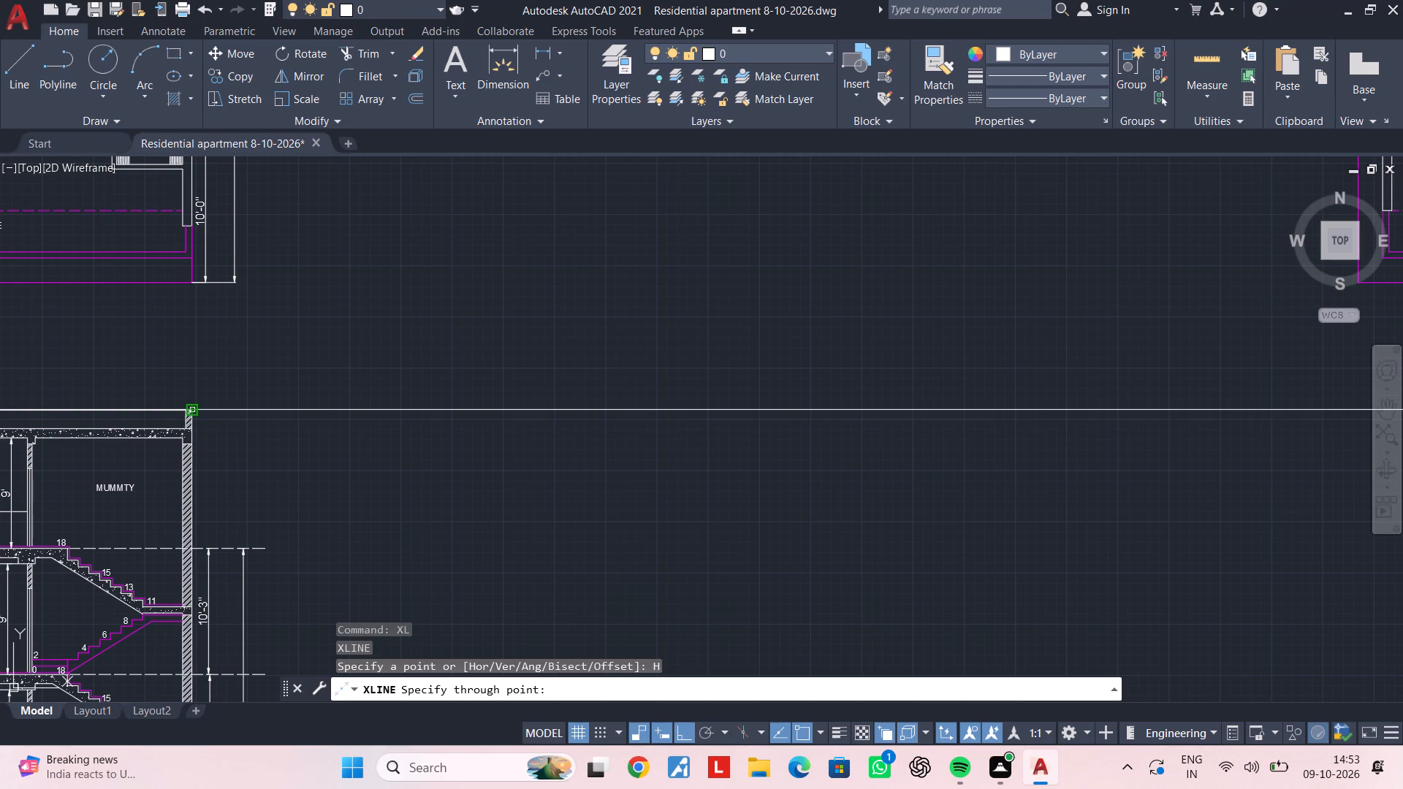
scroll(199, 404, "down", 2)
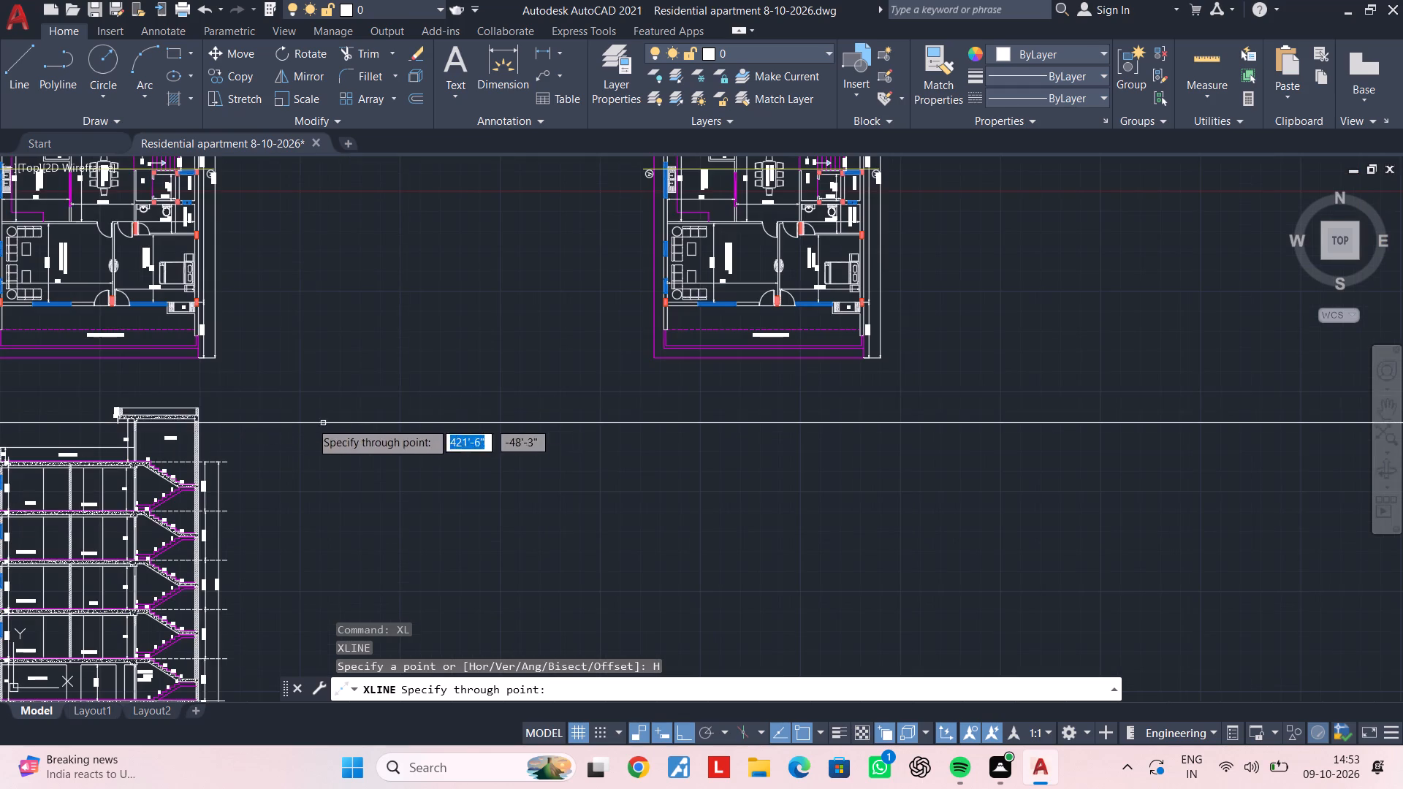
scroll(178, 397, "up", 3)
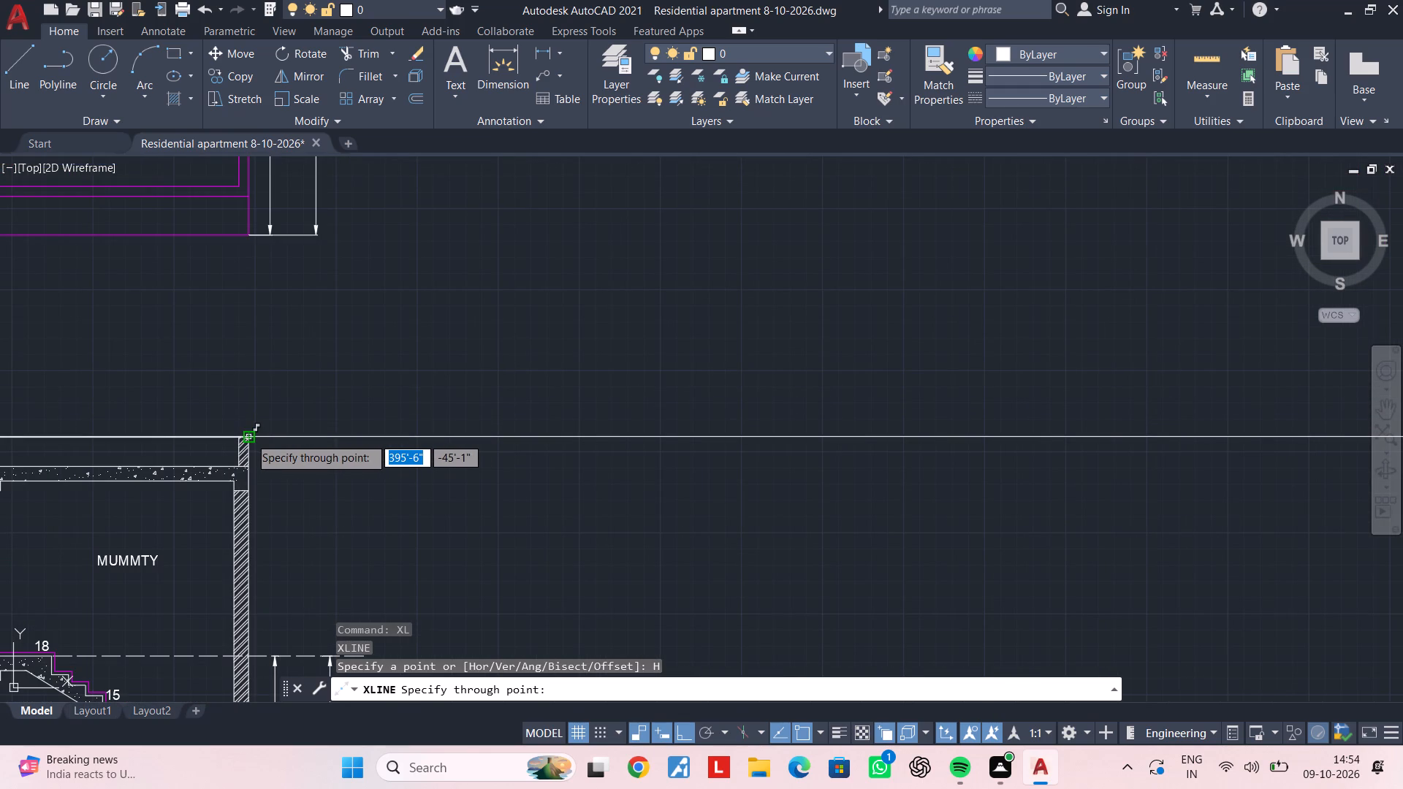
left_click(249, 437)
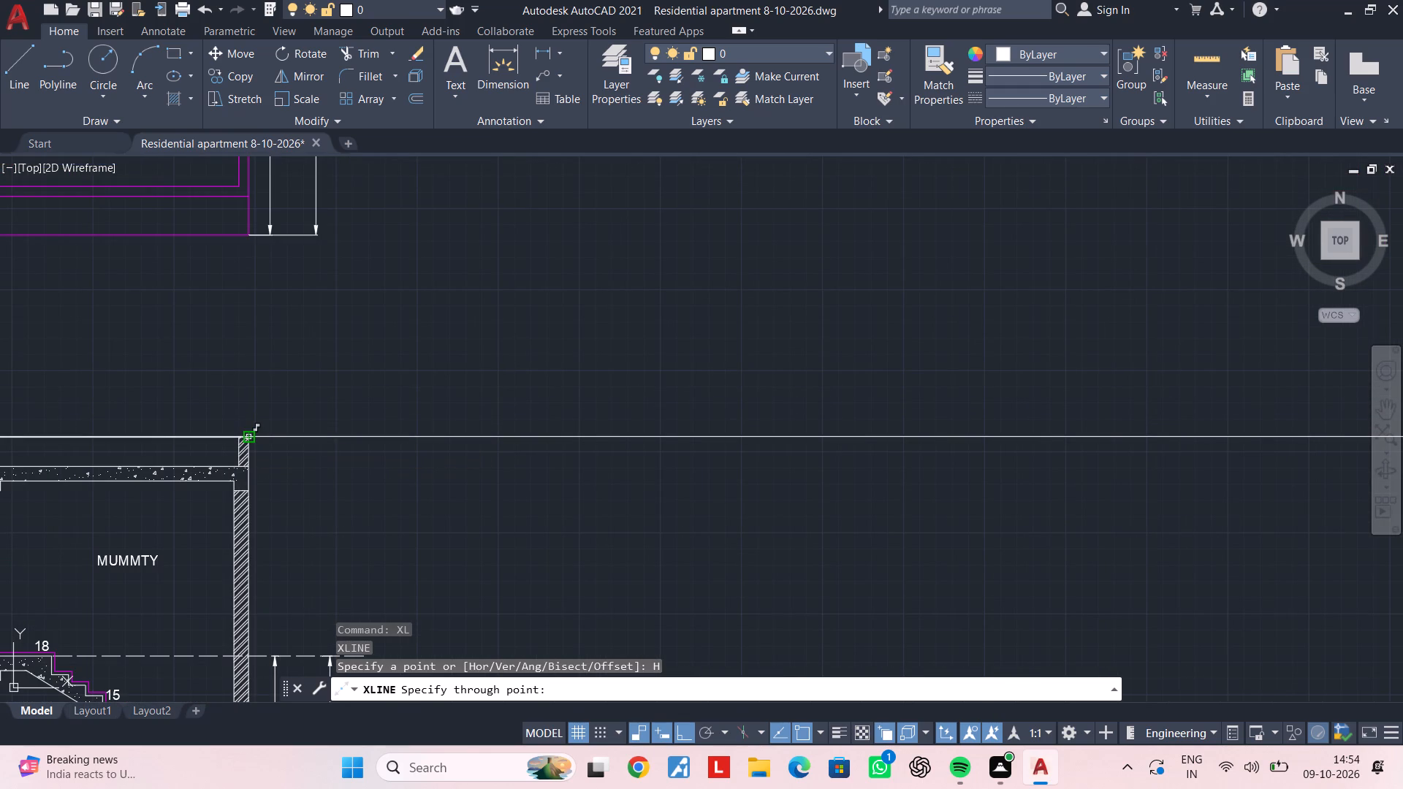
scroll(252, 575, "down", 3)
middle_click_drag(252, 572, 349, 530)
scroll(324, 525, "up", 2)
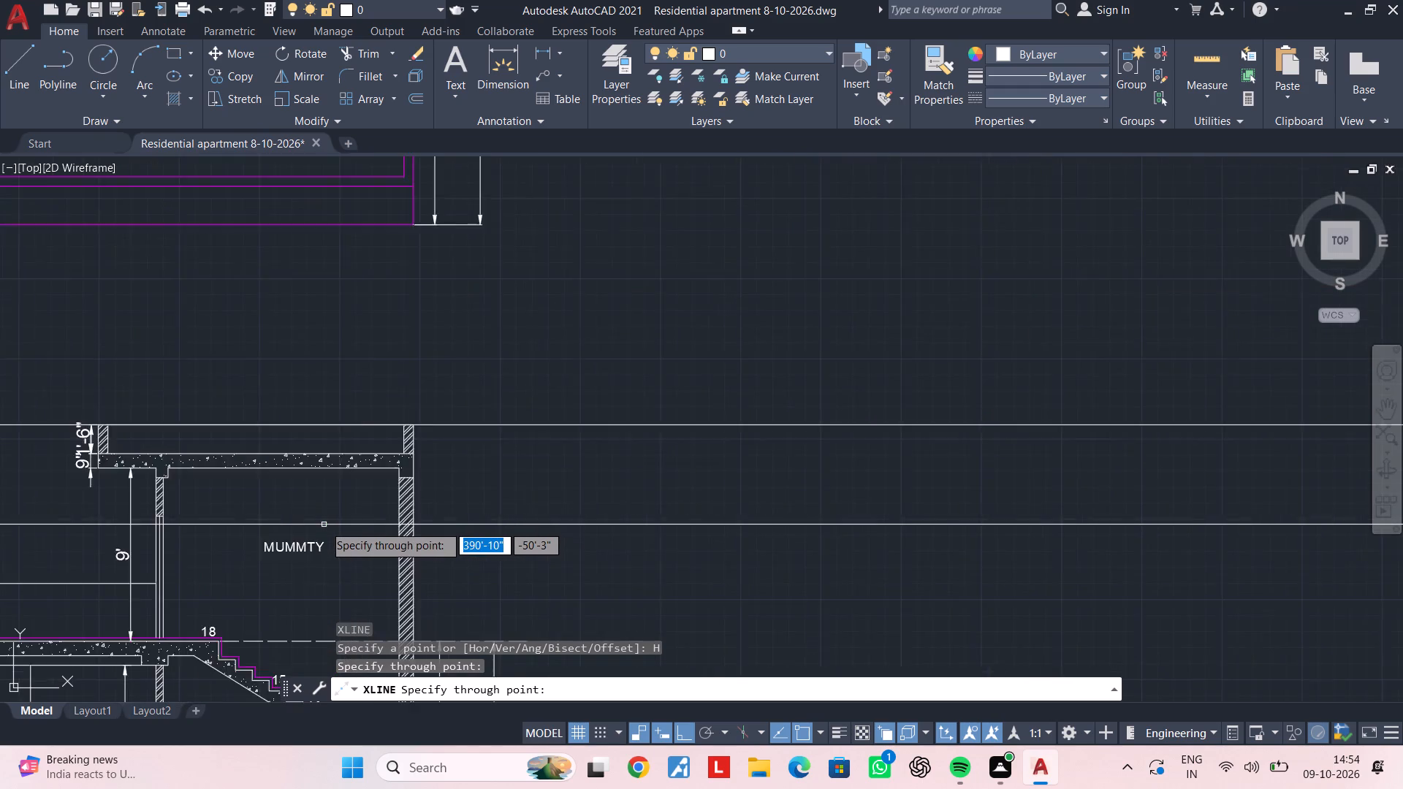
scroll(324, 525, "up", 2)
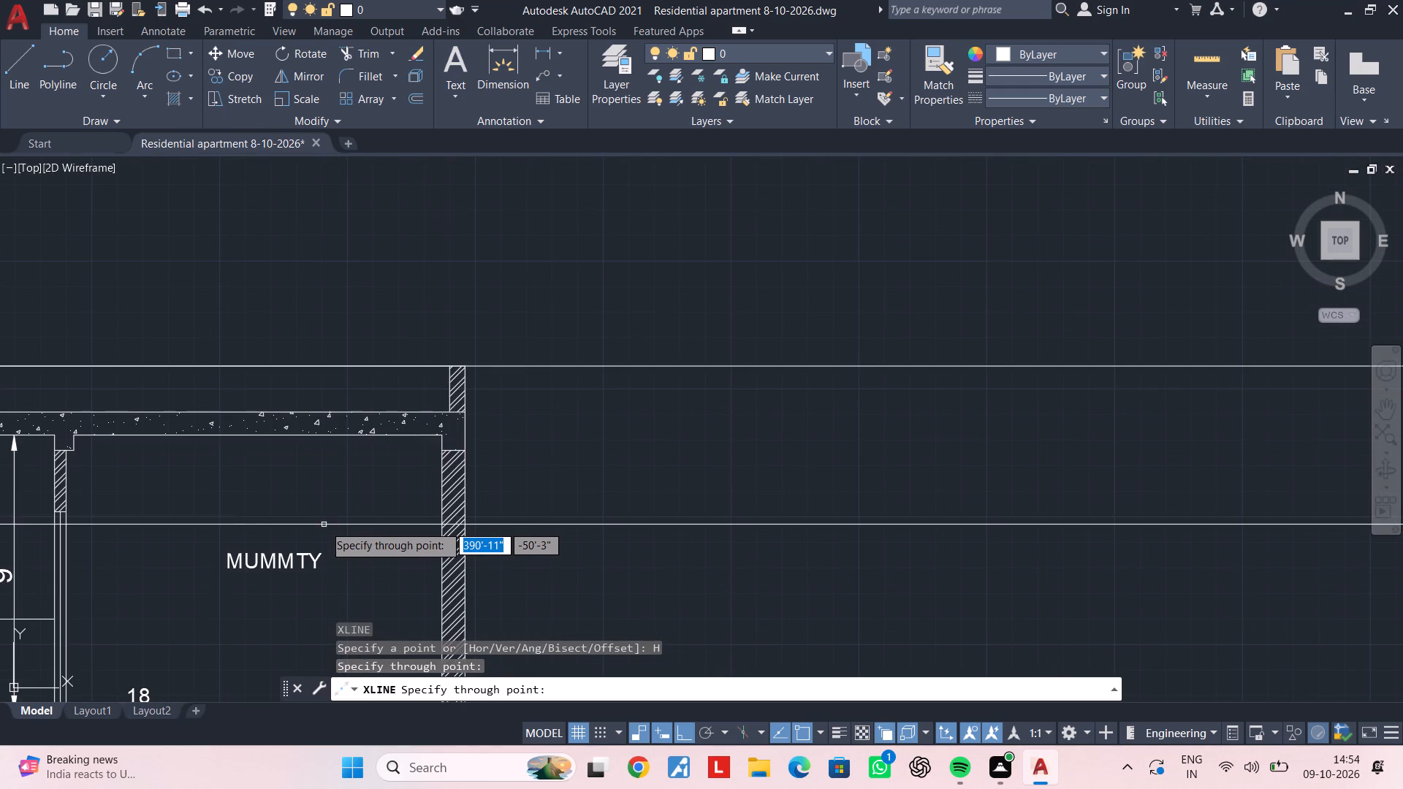
middle_click_drag(370, 519, 353, 541)
scroll(458, 477, "up", 1)
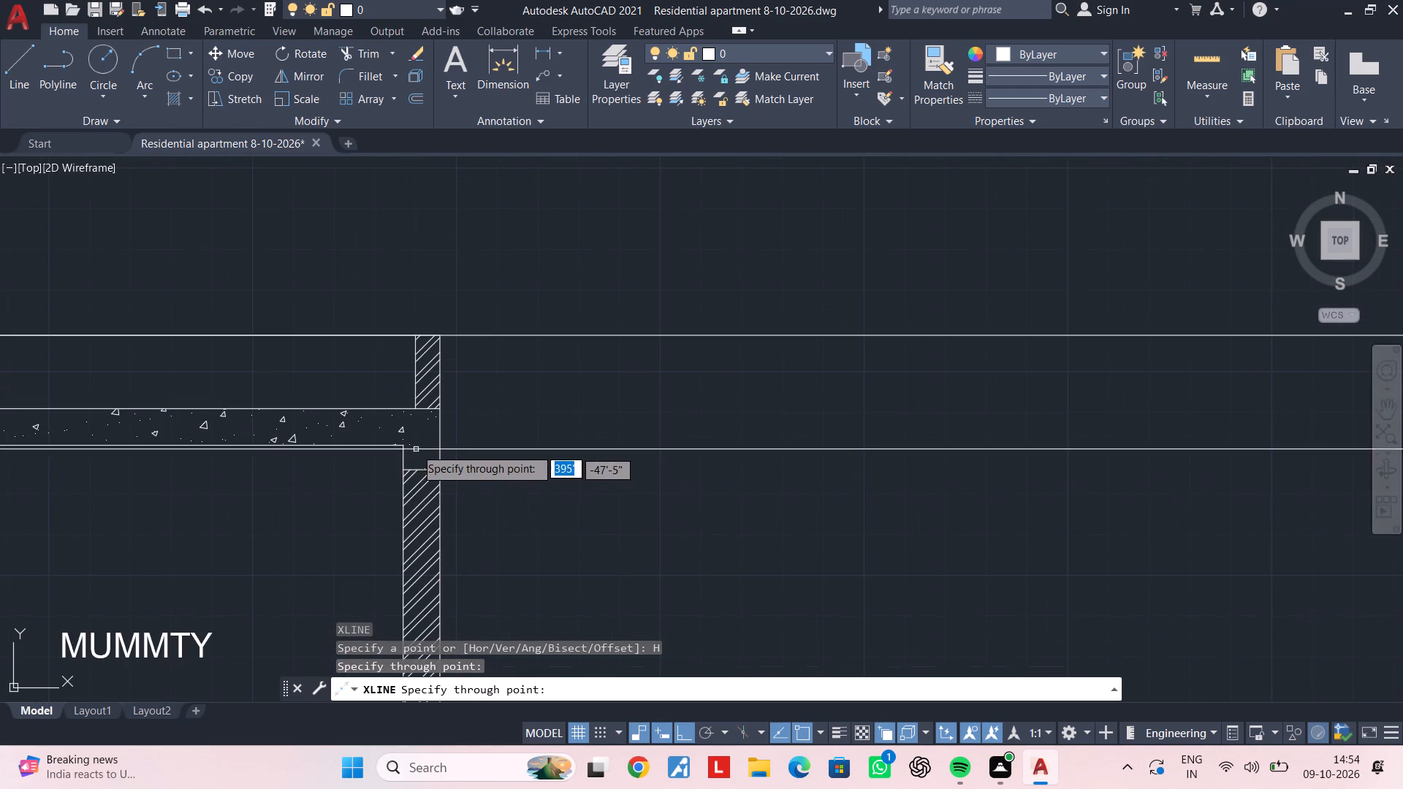
left_click(400, 446)
Add horizontal construction lines at the terrace slab level and at the floor level directly below it.
scroll(381, 474, "down", 3)
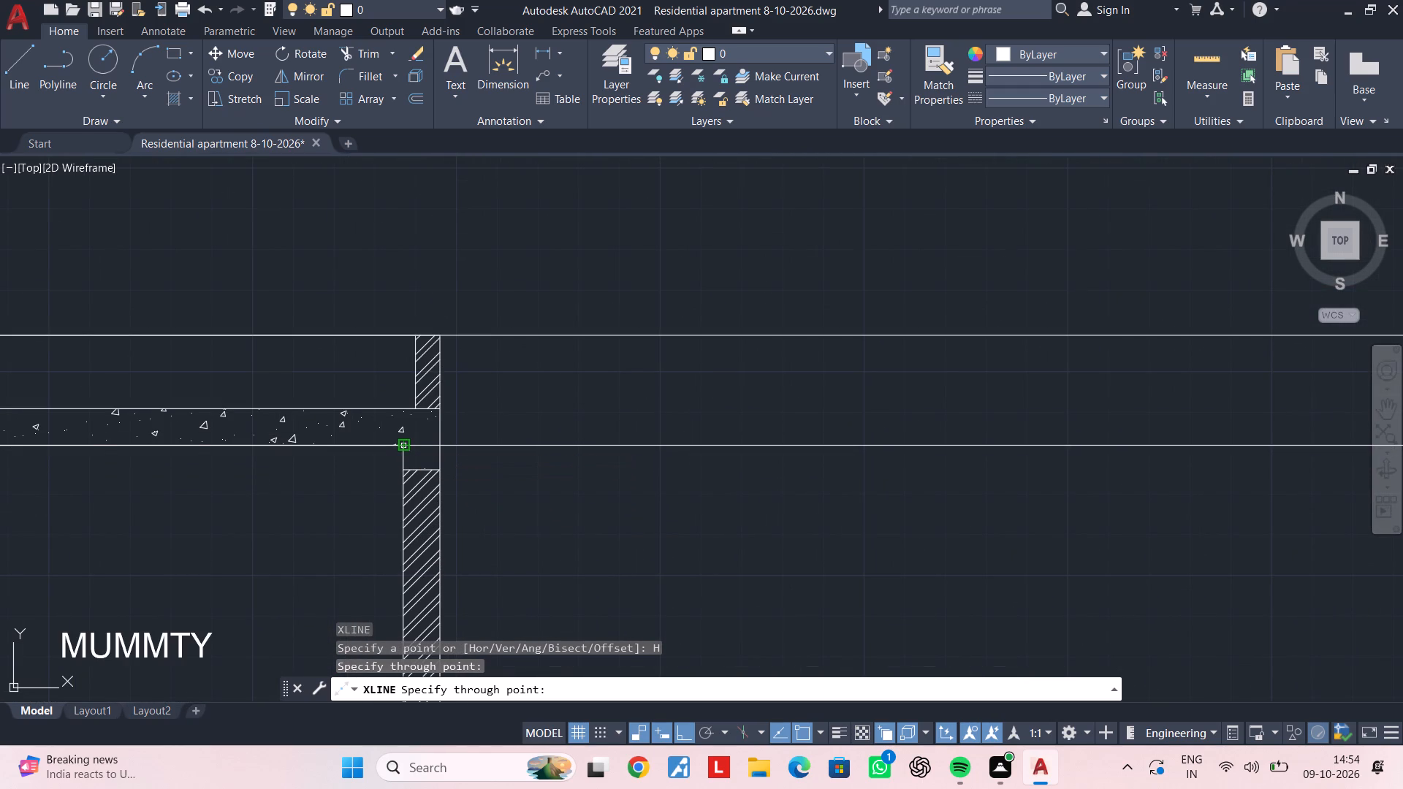
scroll(368, 494, "down", 2)
middle_click_drag(369, 494, 407, 462)
scroll(346, 455, "up", 3)
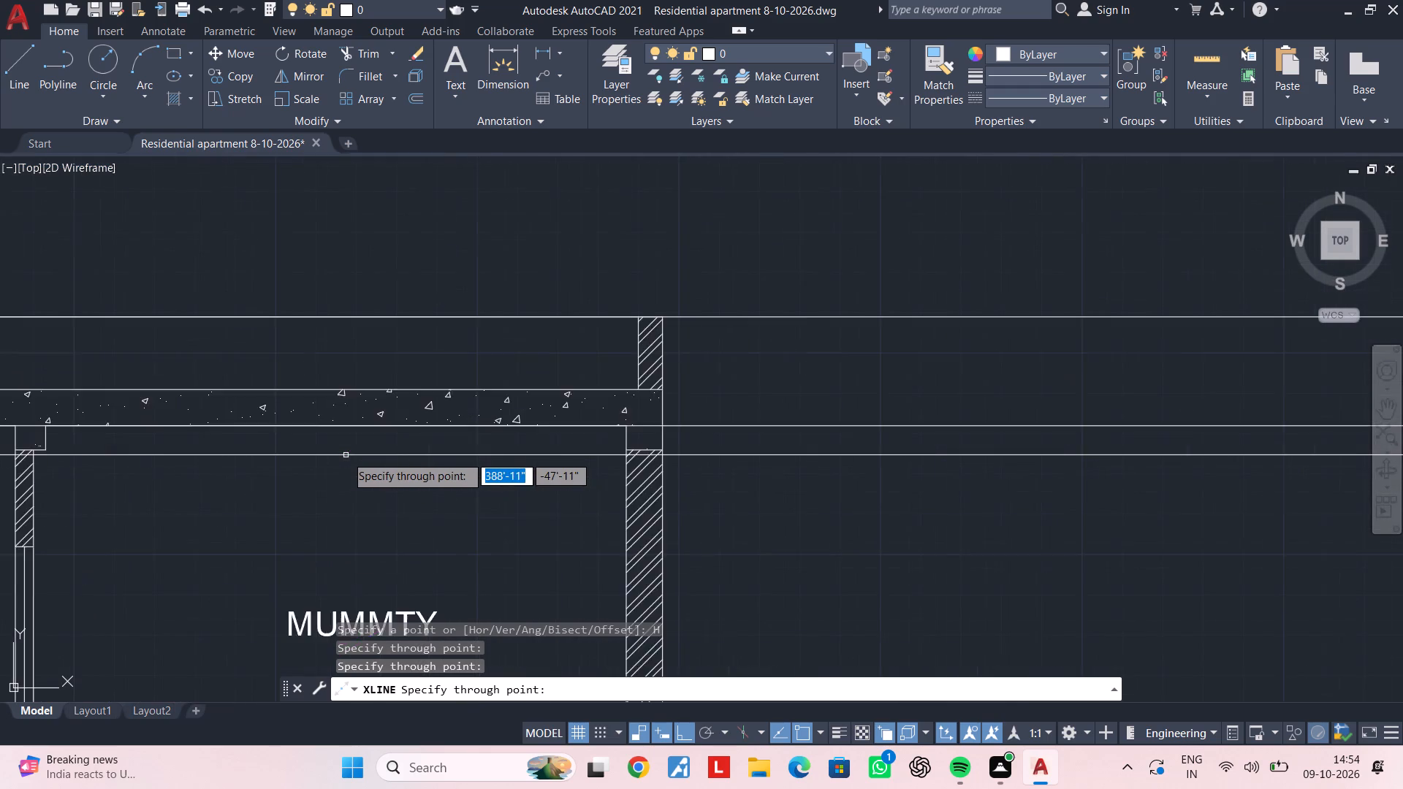
scroll(346, 455, "down", 2)
scroll(346, 455, "up", 2)
scroll(346, 455, "down", 2)
middle_click_drag(355, 455, 426, 334)
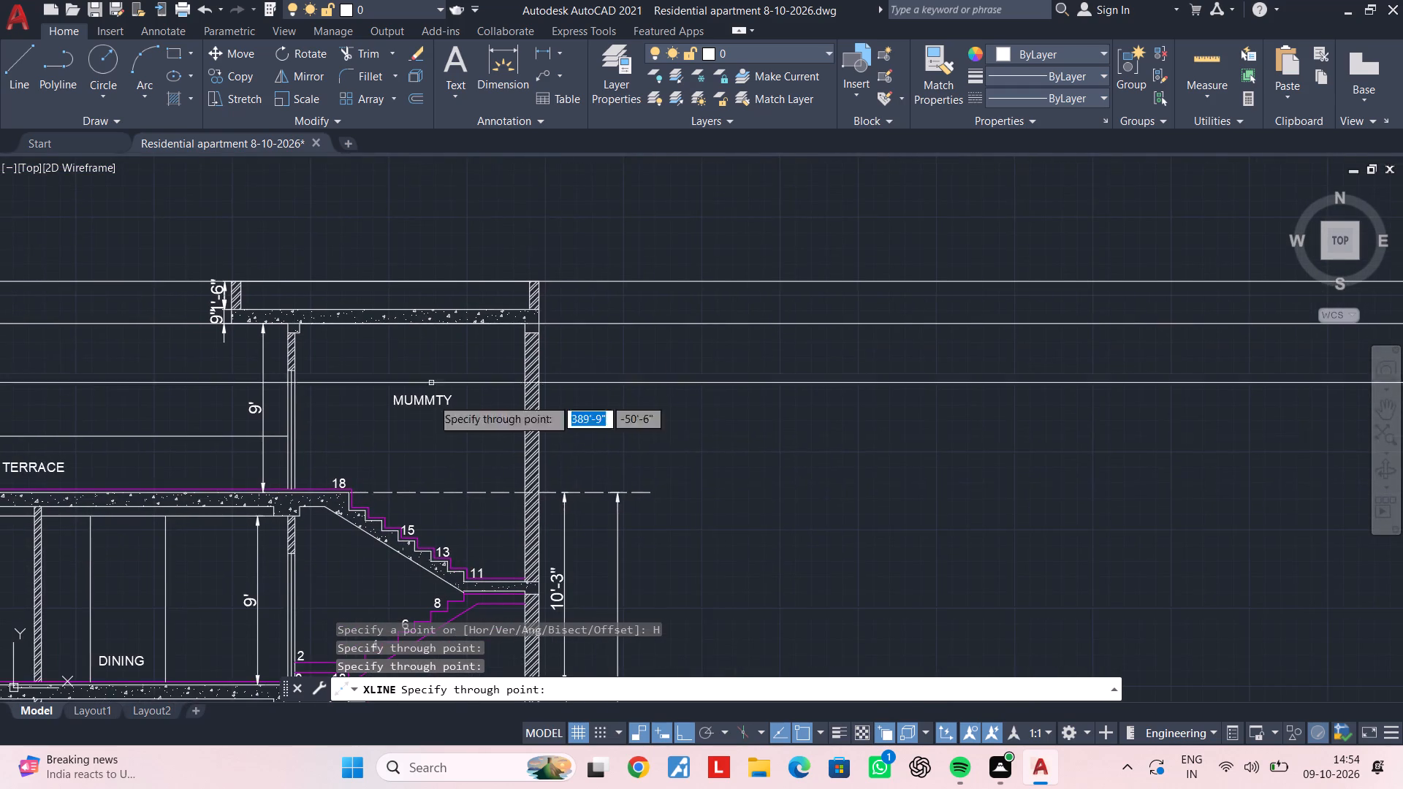
middle_click_drag(436, 481, 446, 433)
scroll(404, 436, "up", 2)
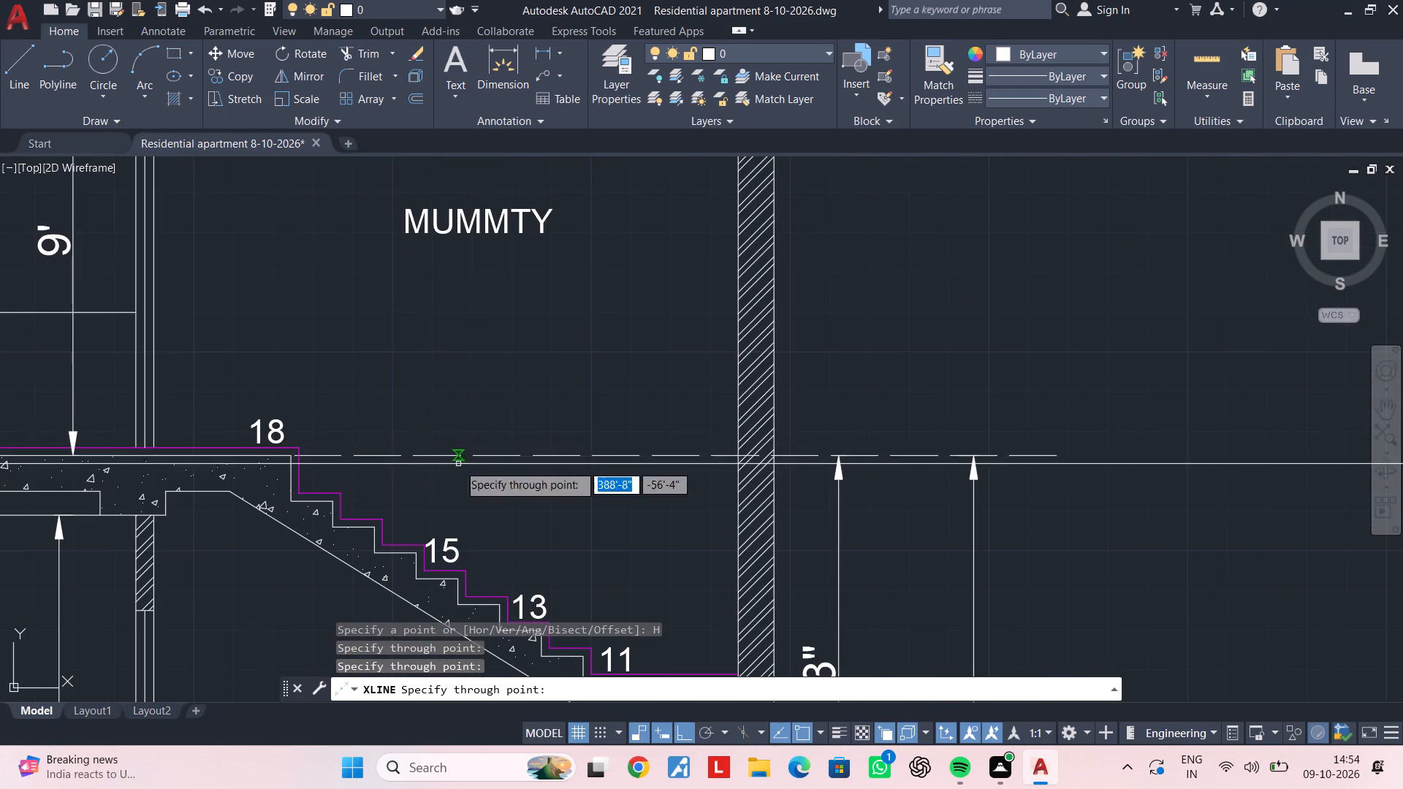
left_click(775, 455)
scroll(874, 466, "down", 3)
middle_click_drag(875, 466, 826, 321)
scroll(784, 462, "up", 3)
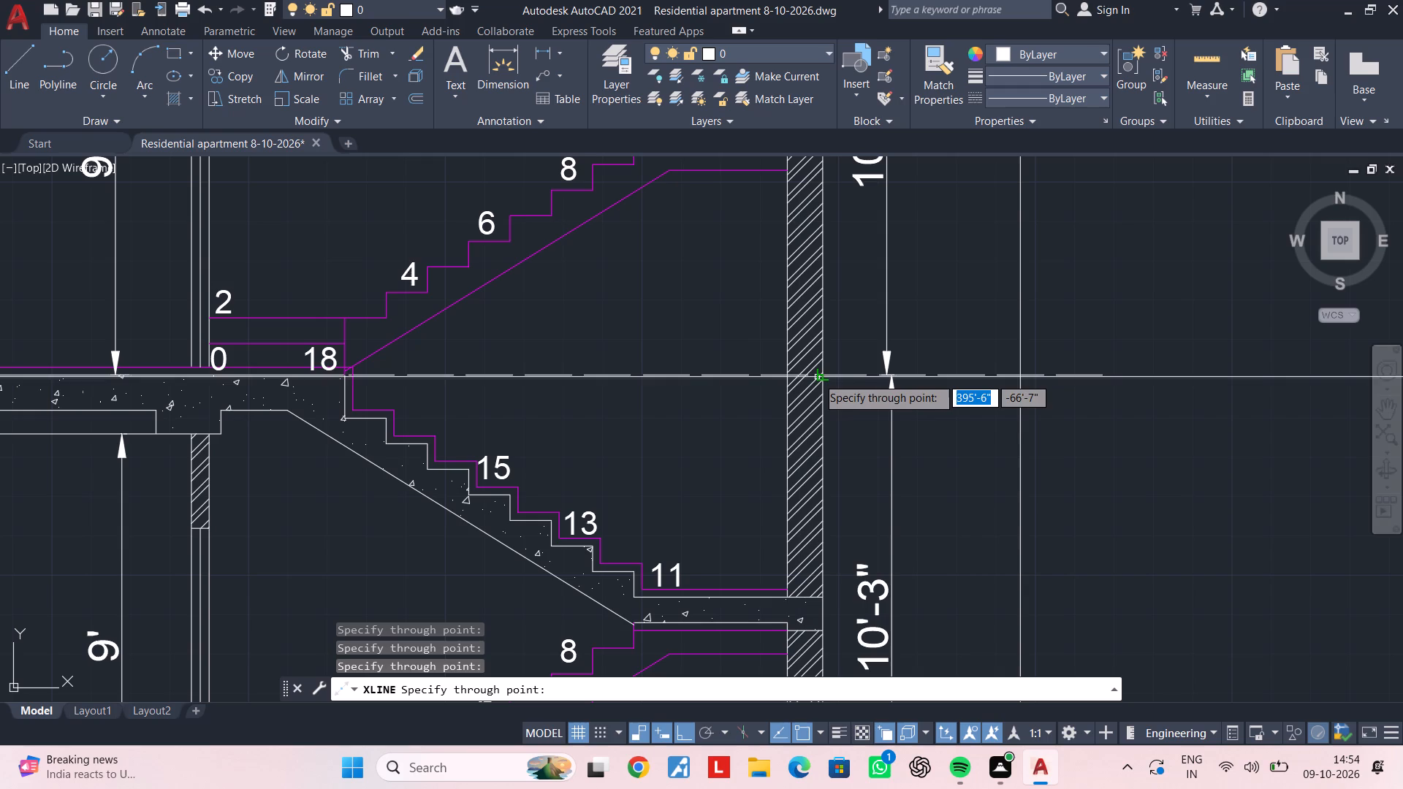
left_click(824, 377)
Add horizontal construction lines at the next three lower floor levels, ending at LVL +10'-3".
scroll(875, 511, "down", 2)
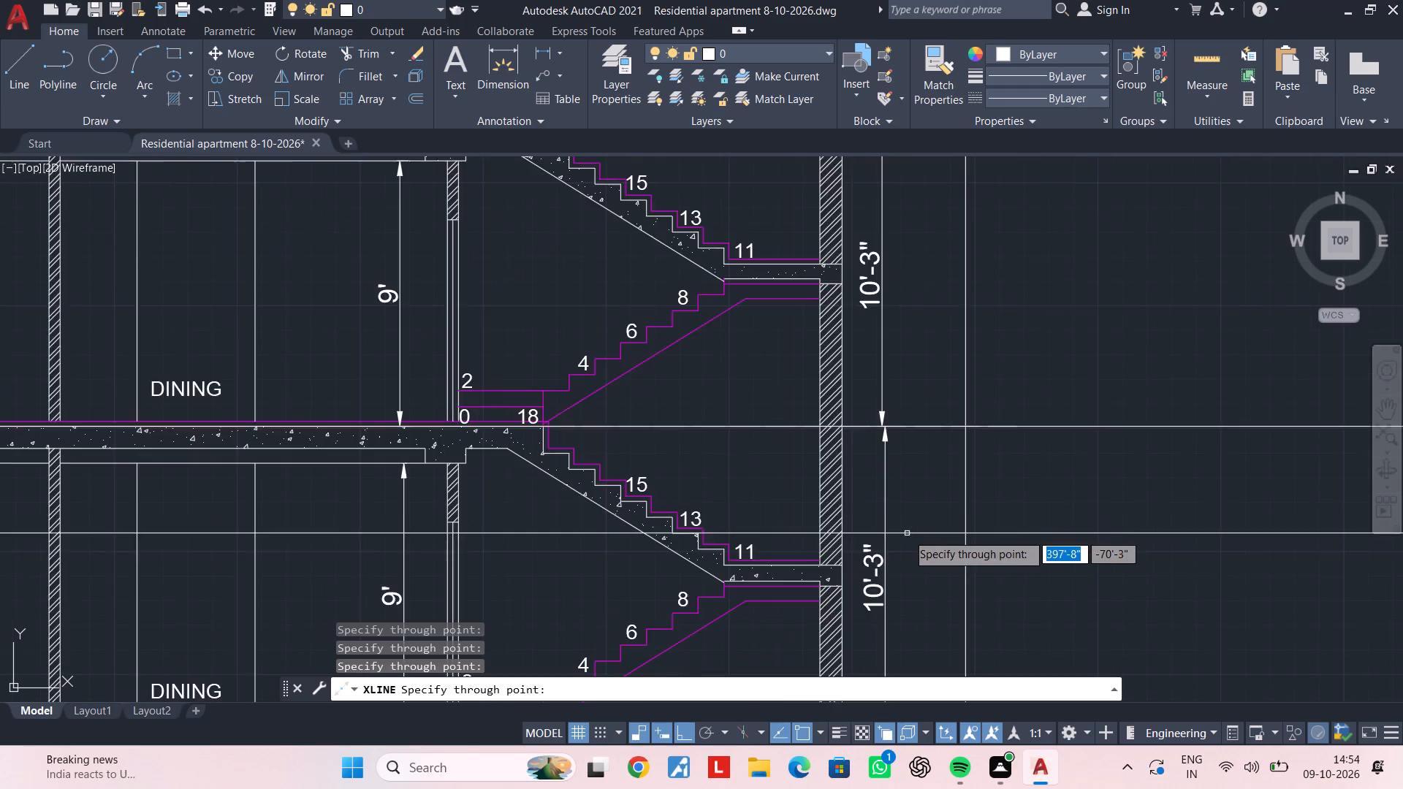
scroll(907, 533, "down", 3)
middle_click_drag(907, 532, 824, 372)
scroll(810, 400, "up", 3)
scroll(795, 494, "up", 1)
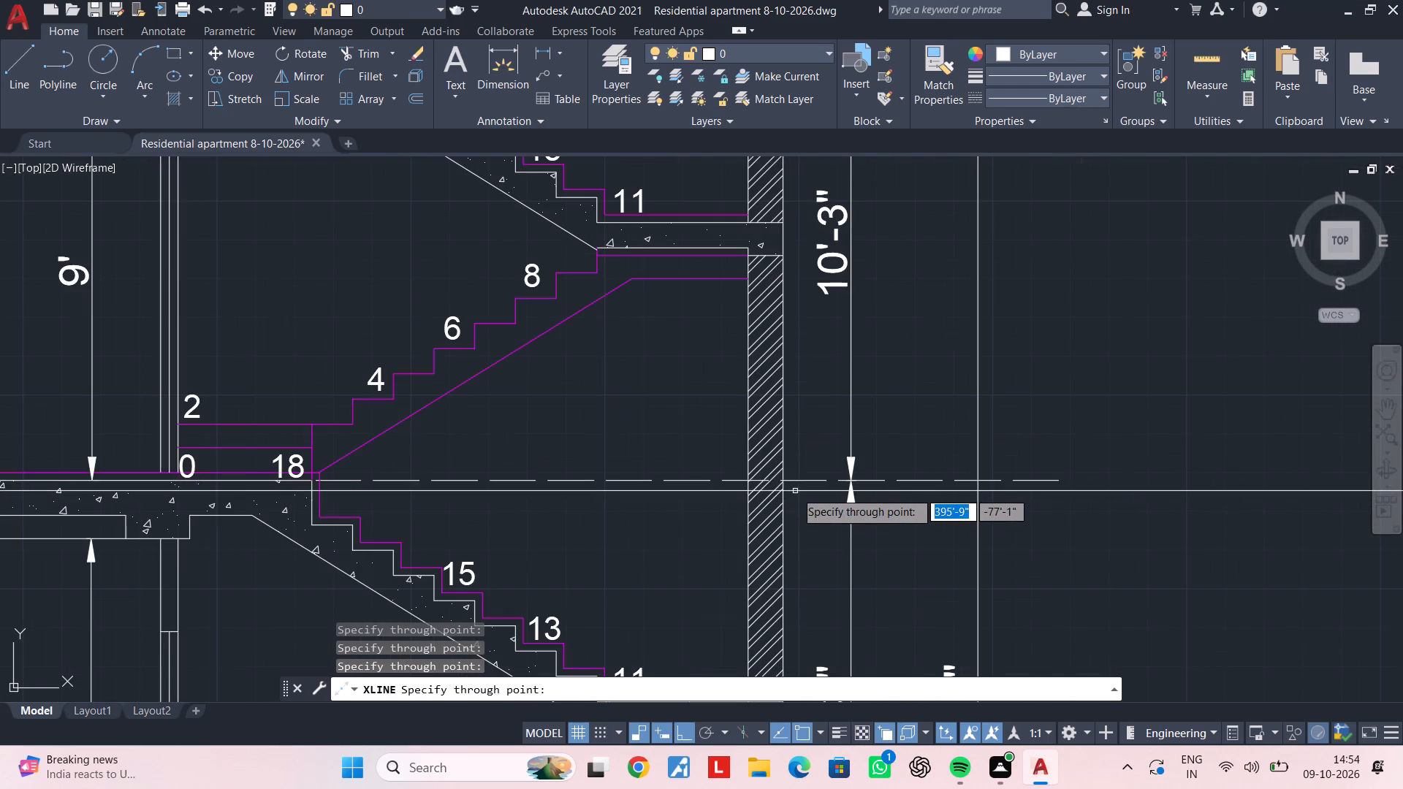
left_click(785, 479)
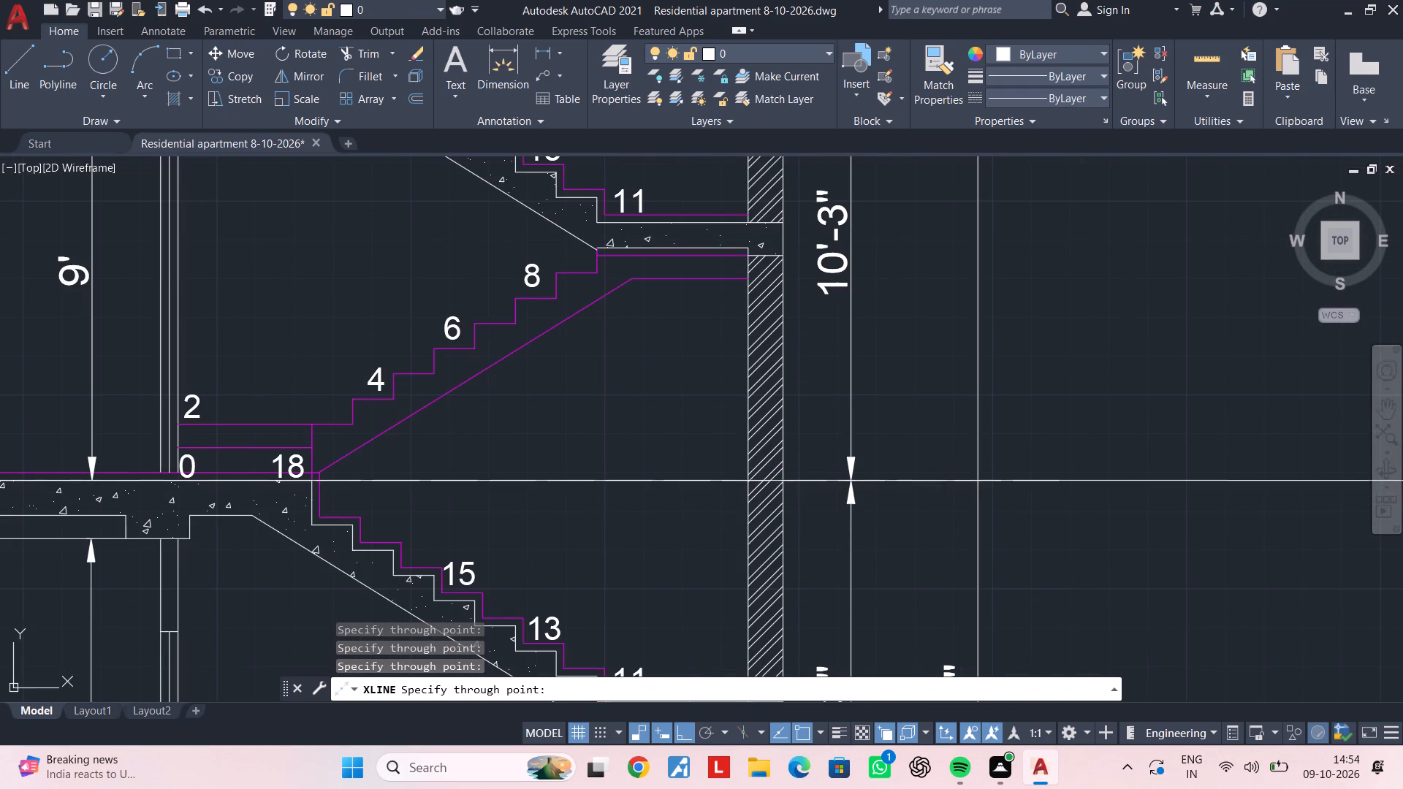
scroll(845, 499, "down", 3)
middle_click_drag(845, 505, 827, 346)
scroll(812, 464, "up", 5)
left_click(794, 426)
scroll(843, 435, "down", 4)
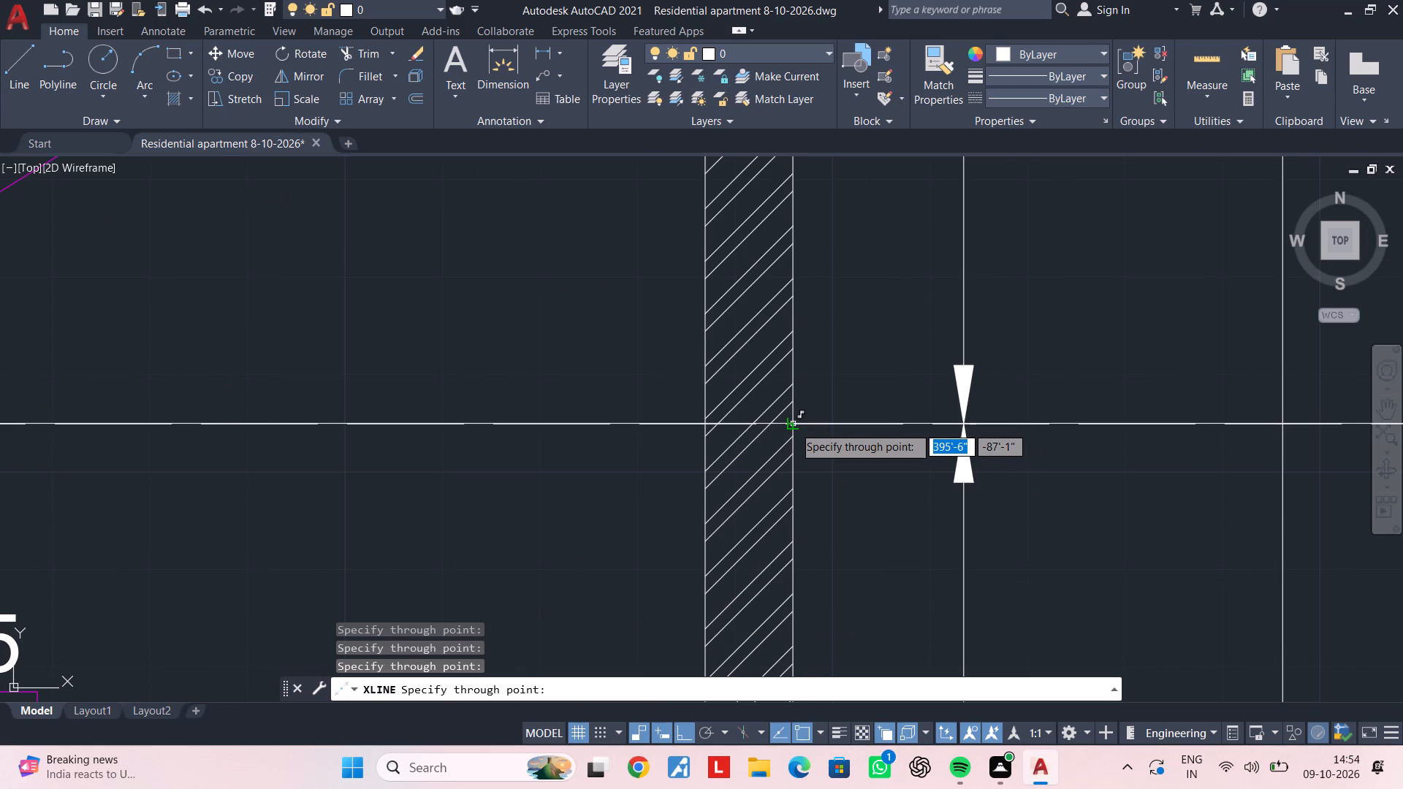
scroll(851, 438, "down", 4)
middle_click_drag(857, 424, 752, 294)
middle_click_drag(748, 441, 744, 381)
scroll(723, 443, "up", 2)
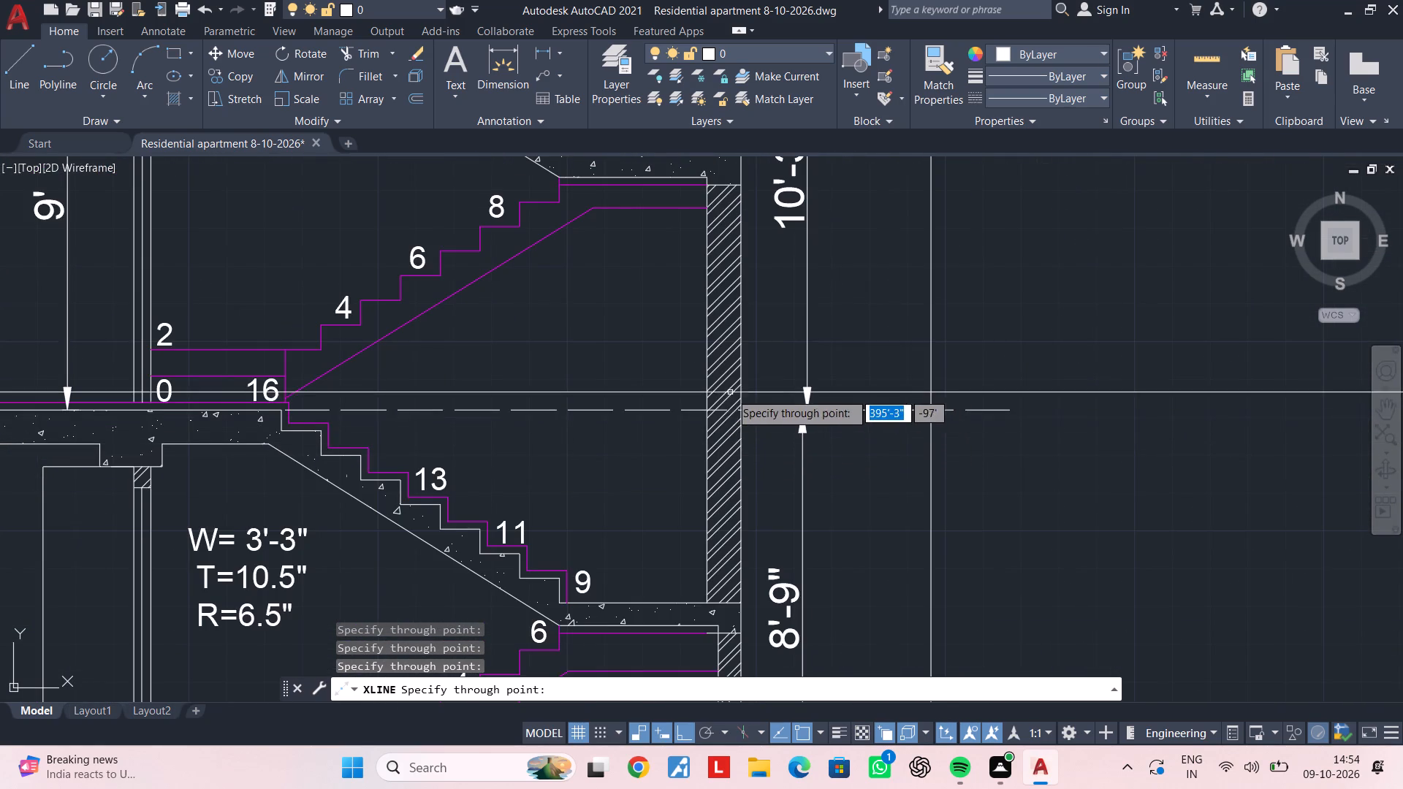
left_click(742, 413)
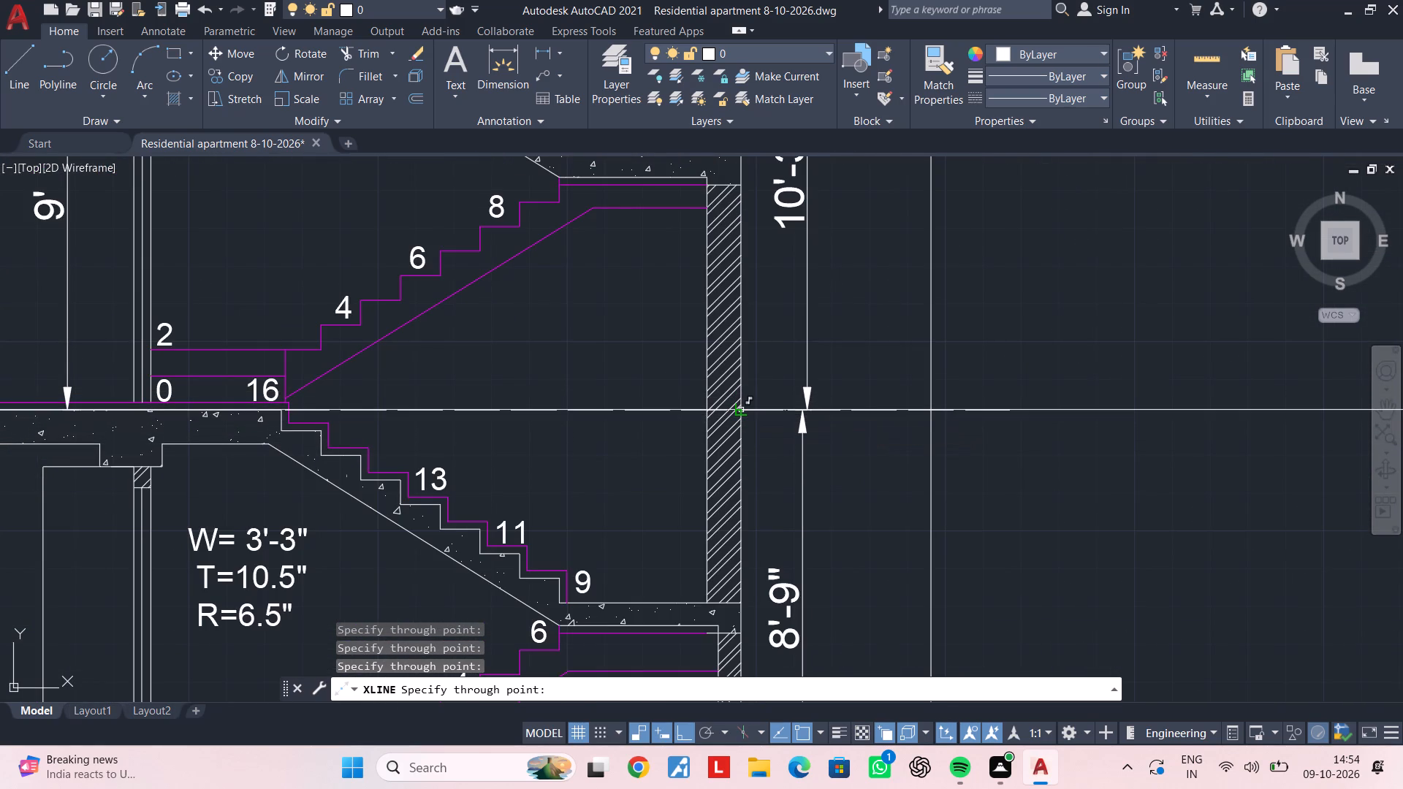
Add horizontal construction lines at the section's LVL +1'-6" and LVL +0'-0", and end the command.
scroll(791, 494, "down", 3)
middle_click_drag(798, 497, 762, 387)
scroll(748, 441, "up", 2)
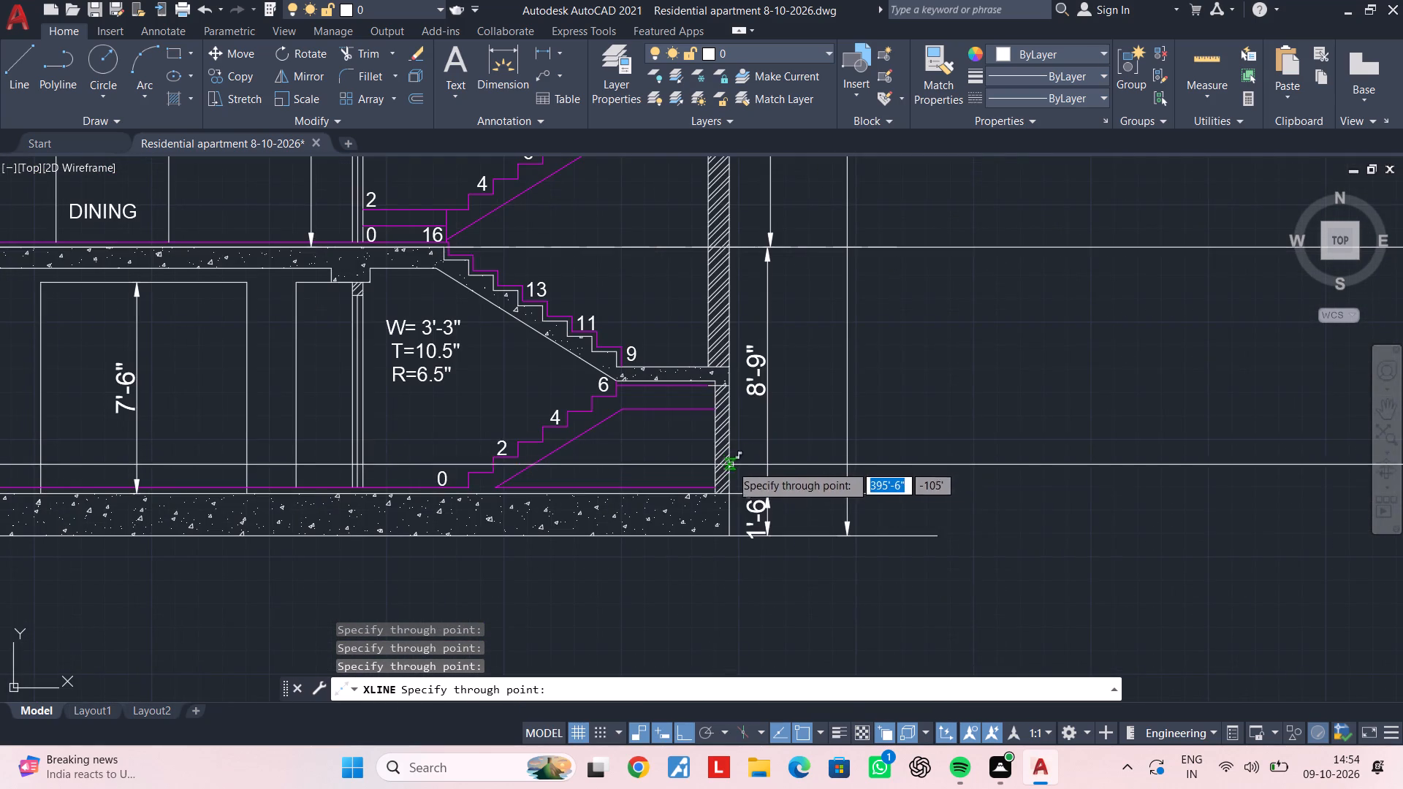
scroll(728, 503, "up", 3)
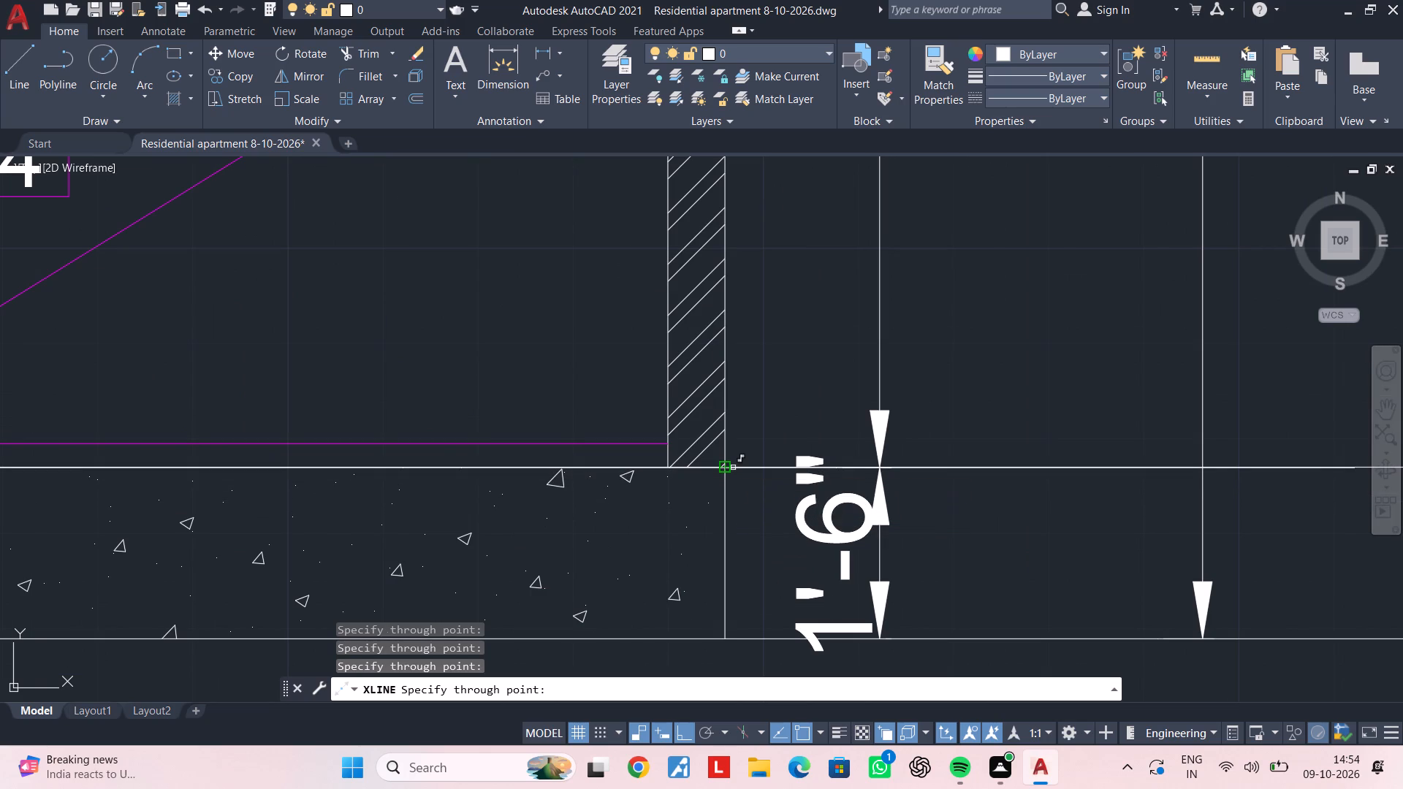
scroll(799, 468, "down", 3)
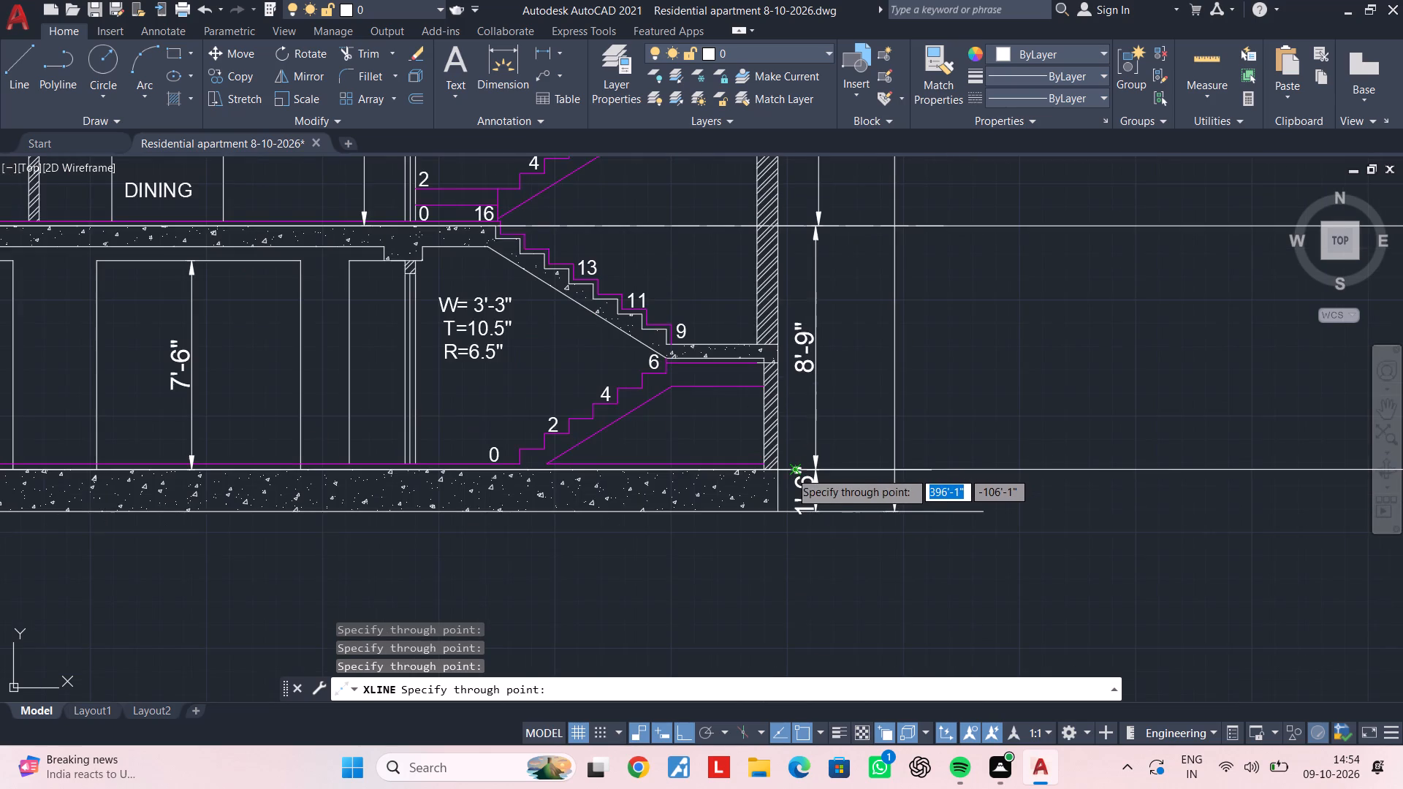
scroll(790, 471, "up", 3)
left_click(734, 466)
scroll(750, 579, "down", 1)
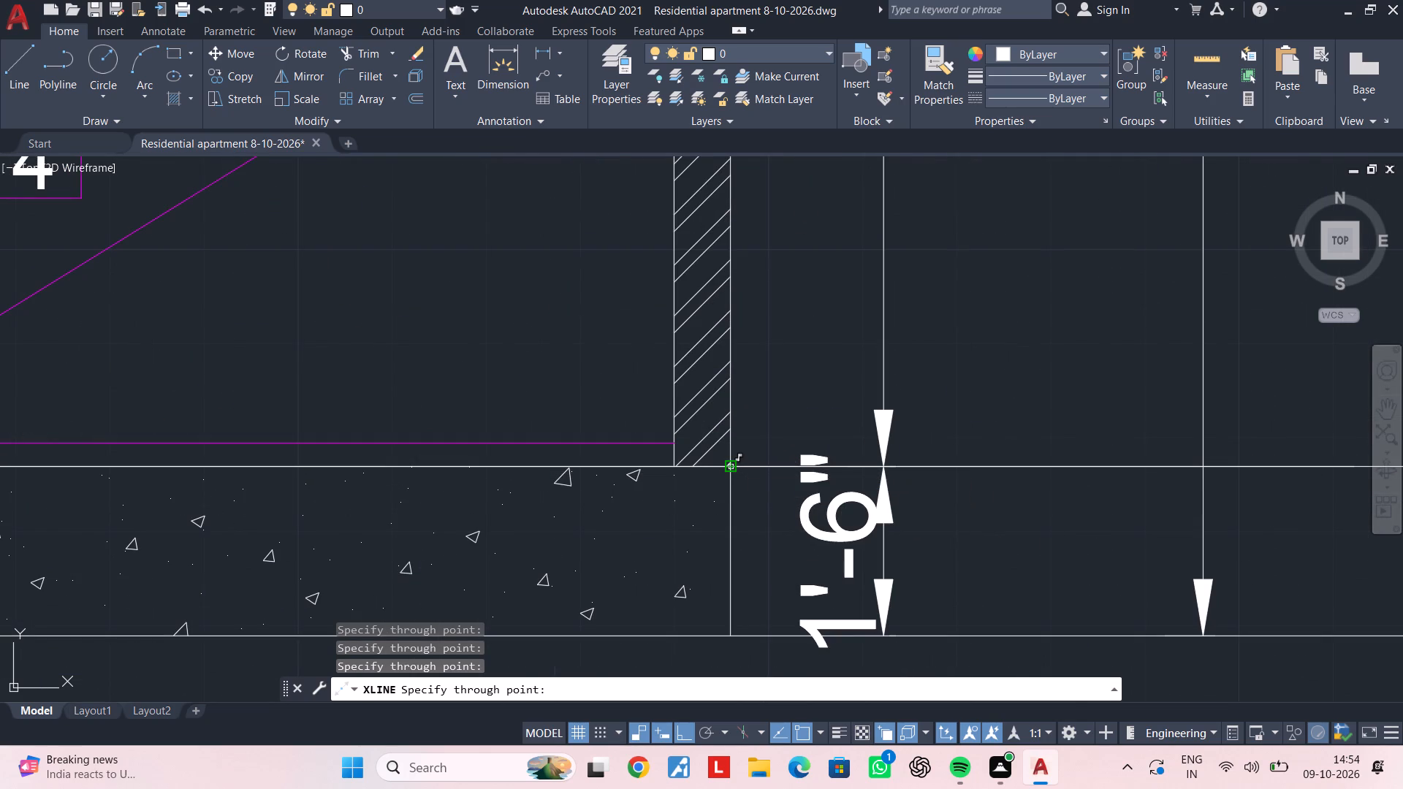
scroll(750, 579, "down", 2)
middle_click_drag(748, 563, 750, 460)
scroll(748, 477, "up", 2)
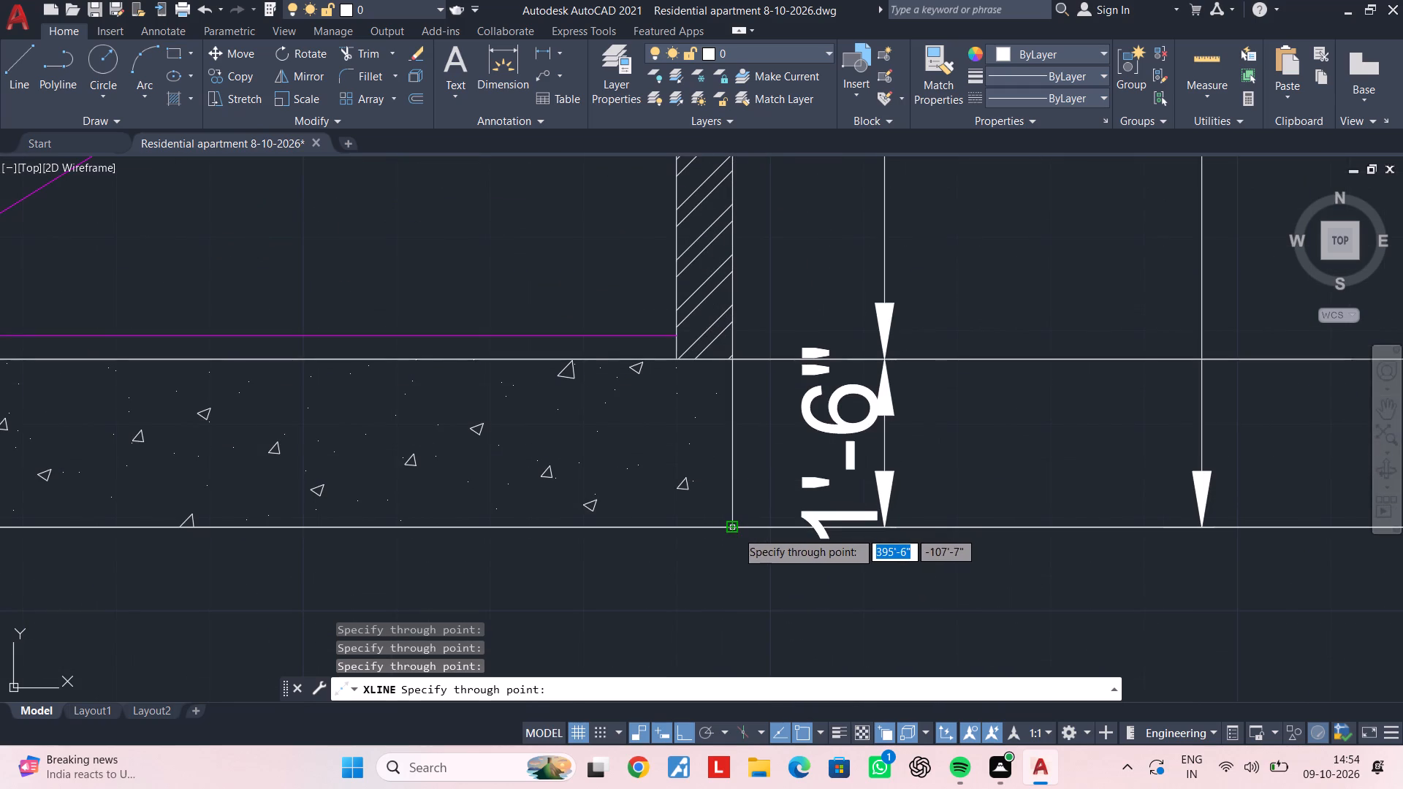
left_click(735, 531)
scroll(881, 509, "down", 4)
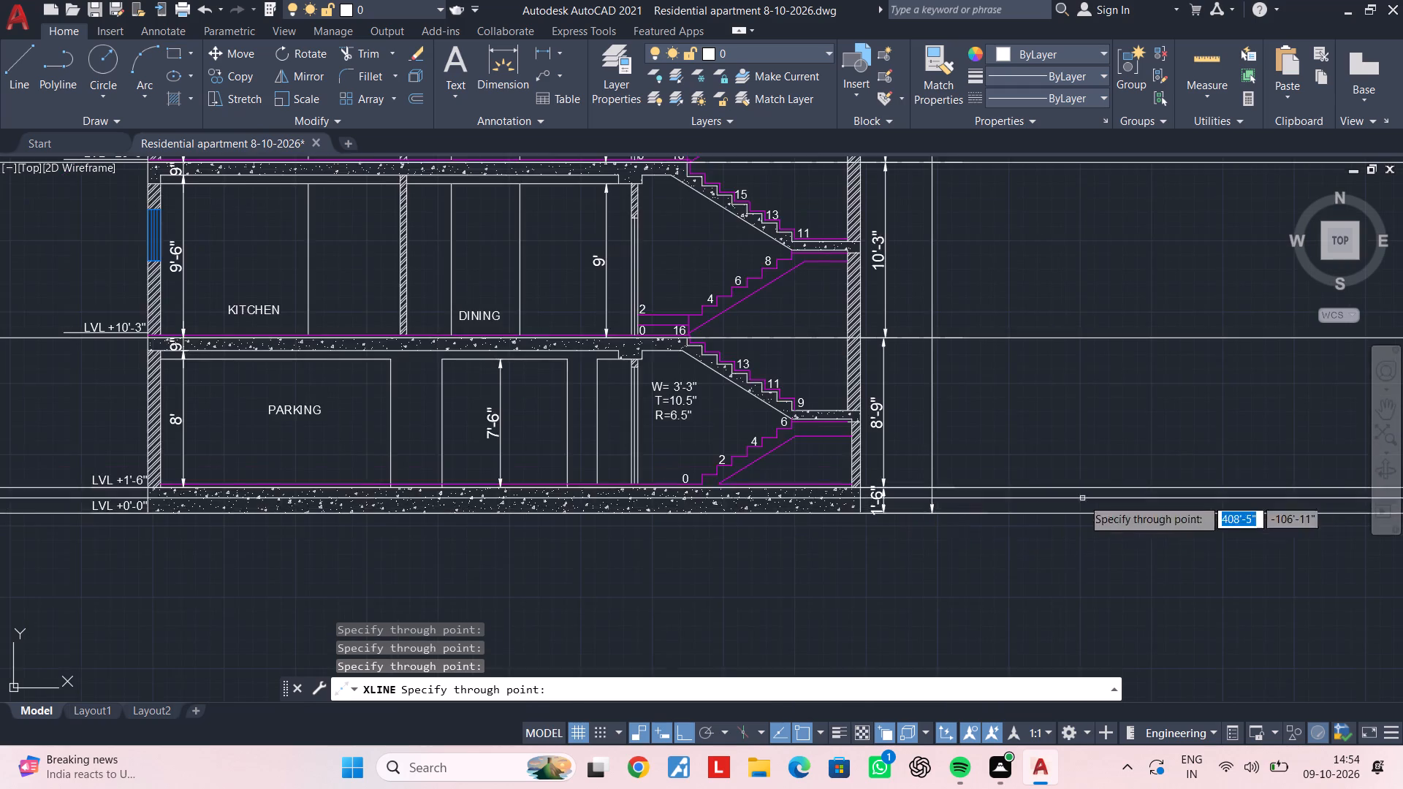
middle_click_drag(1094, 491, 666, 538)
key("Escape")
key("Escape")
Draw vertical construction lines through the outer and inner faces of the left side wall at the second vertical floor plan's balcony.
scroll(769, 499, "down", 3)
middle_click_drag(809, 498, 497, 568)
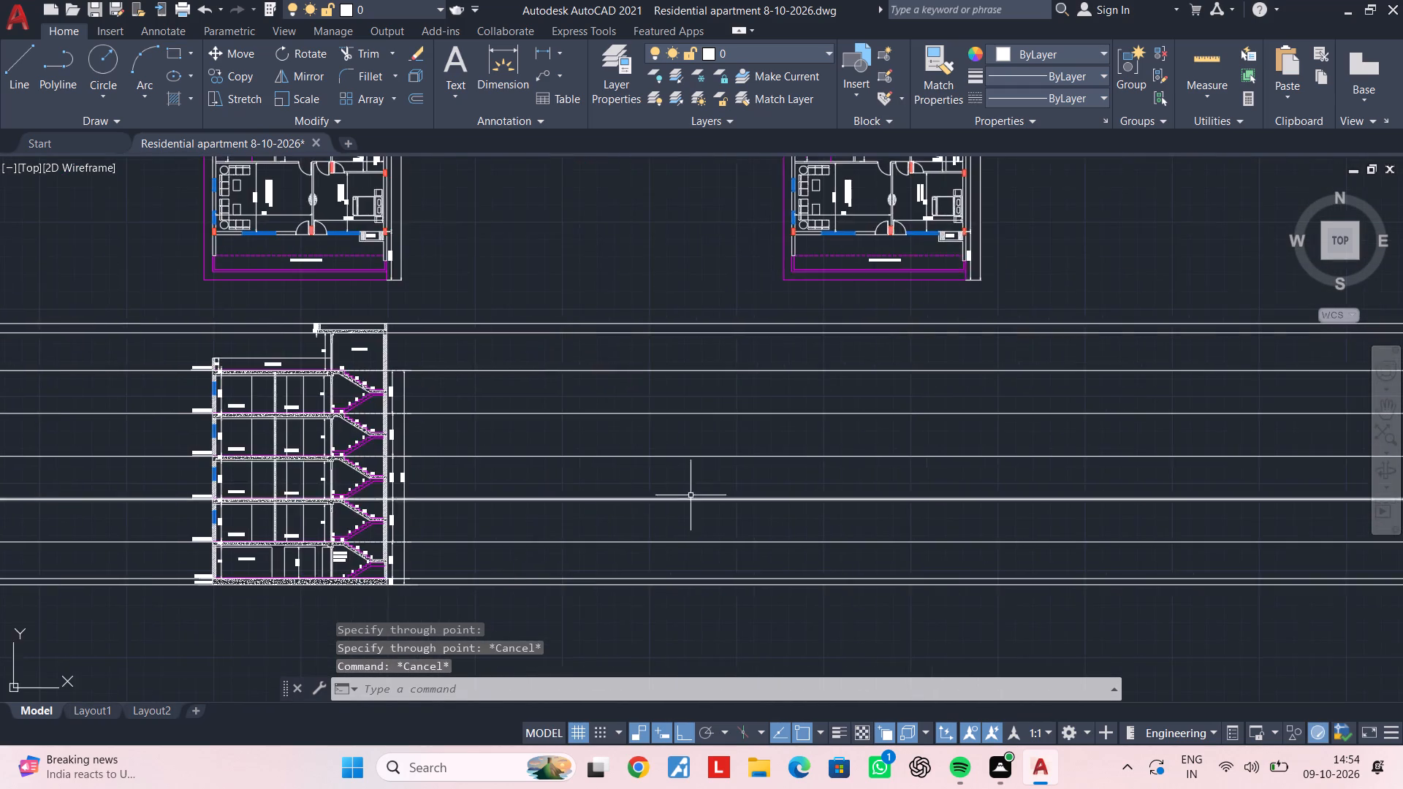
middle_click_drag(684, 496, 498, 538)
middle_click_drag(656, 489, 612, 534)
key("Escape")
key("Escape")
type("XL")
key("space")
type("V")
key("space")
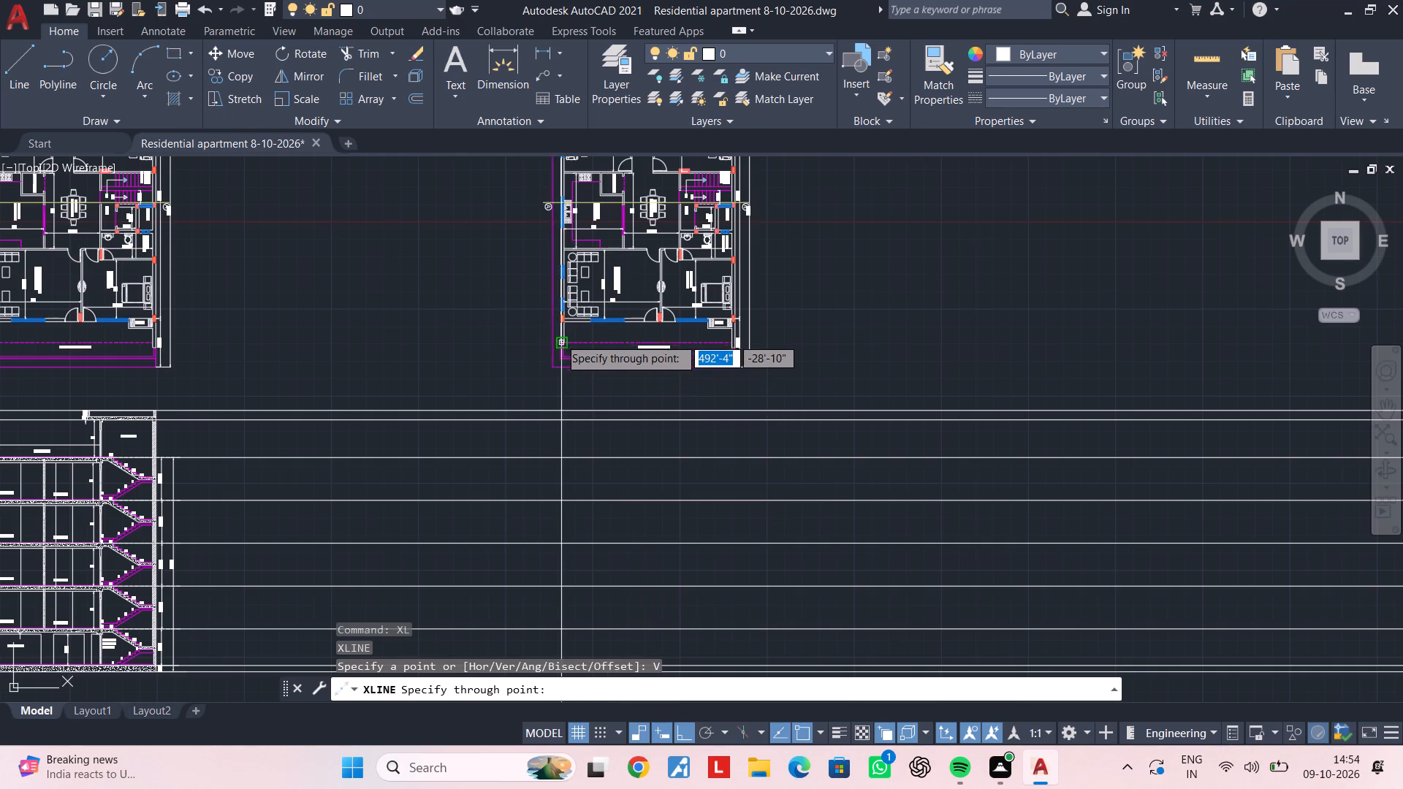
scroll(560, 351, "up", 5)
scroll(510, 316, "down", 1)
middle_click_drag(510, 320, 509, 335)
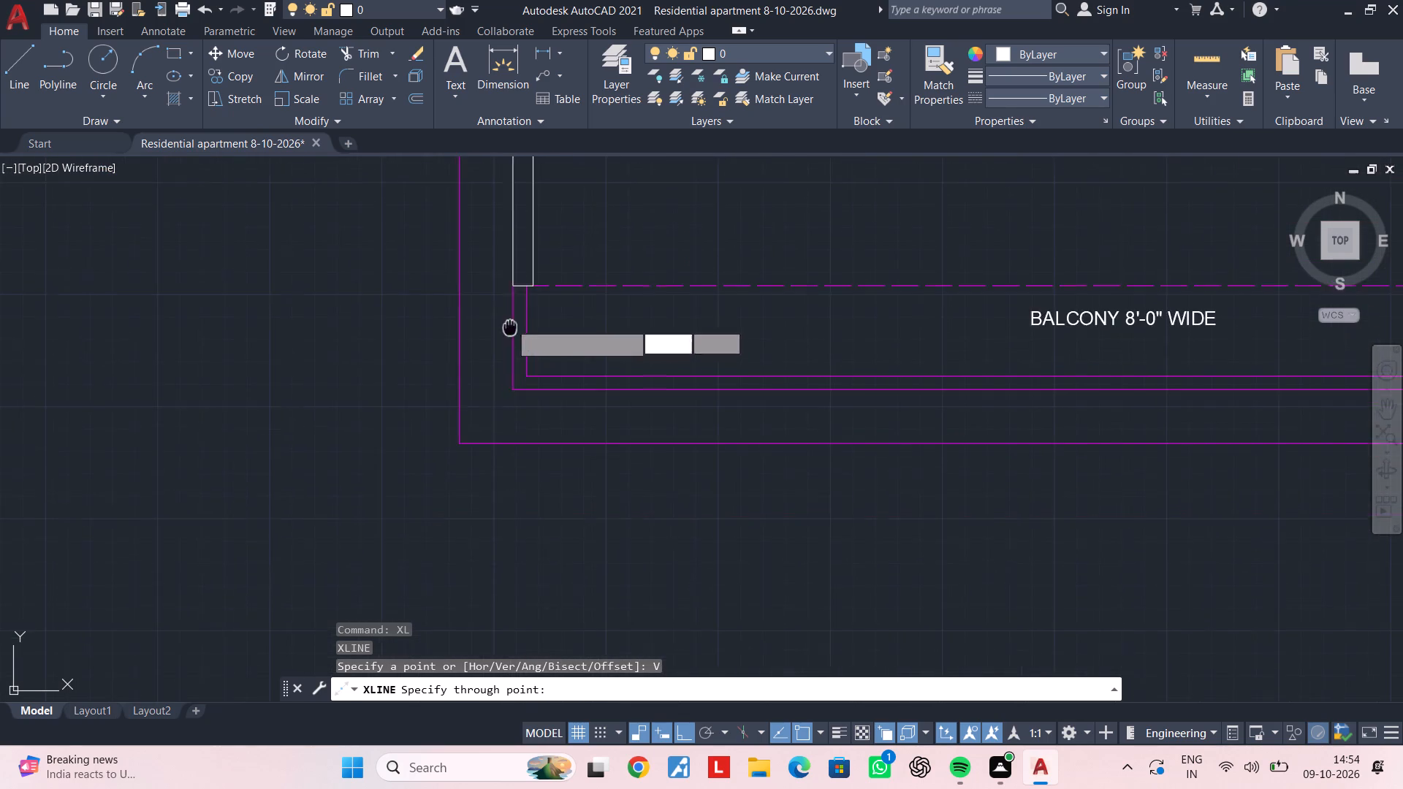
middle_click_drag(509, 335, 490, 496)
scroll(491, 430, "up", 2)
left_click(486, 505)
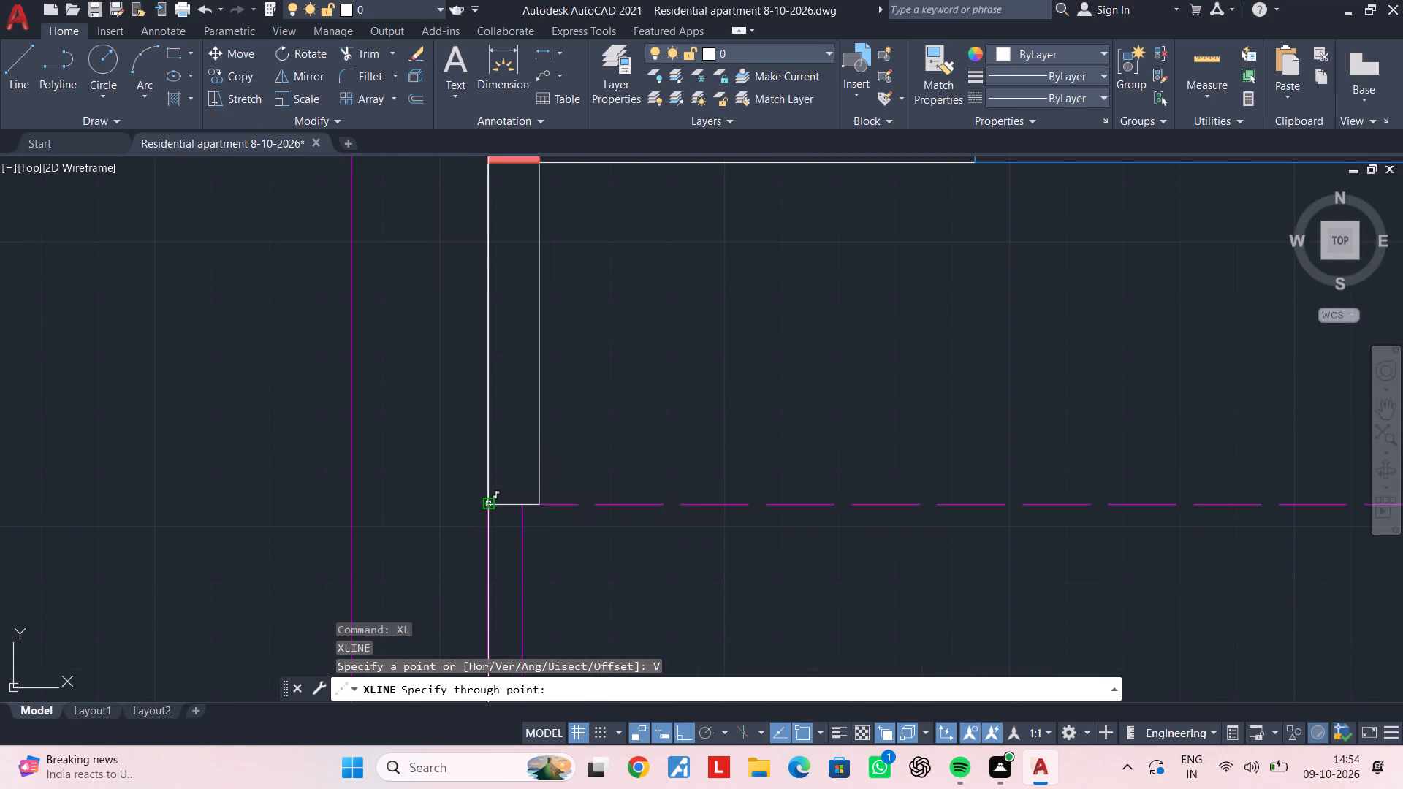
left_click(543, 502)
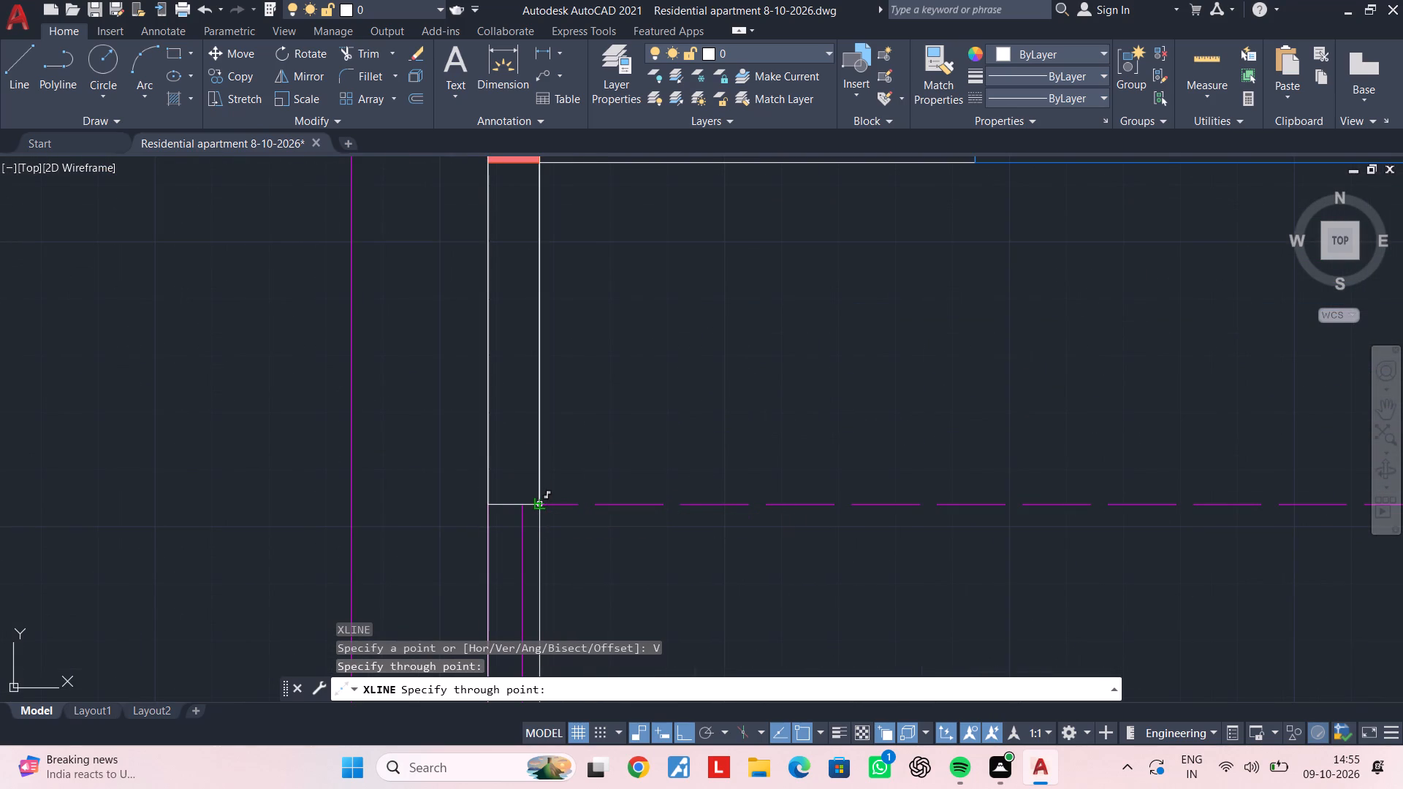
Add vertical construction lines through the outer and inner faces of the right side wall at the same balcony.
scroll(547, 502, "down", 4)
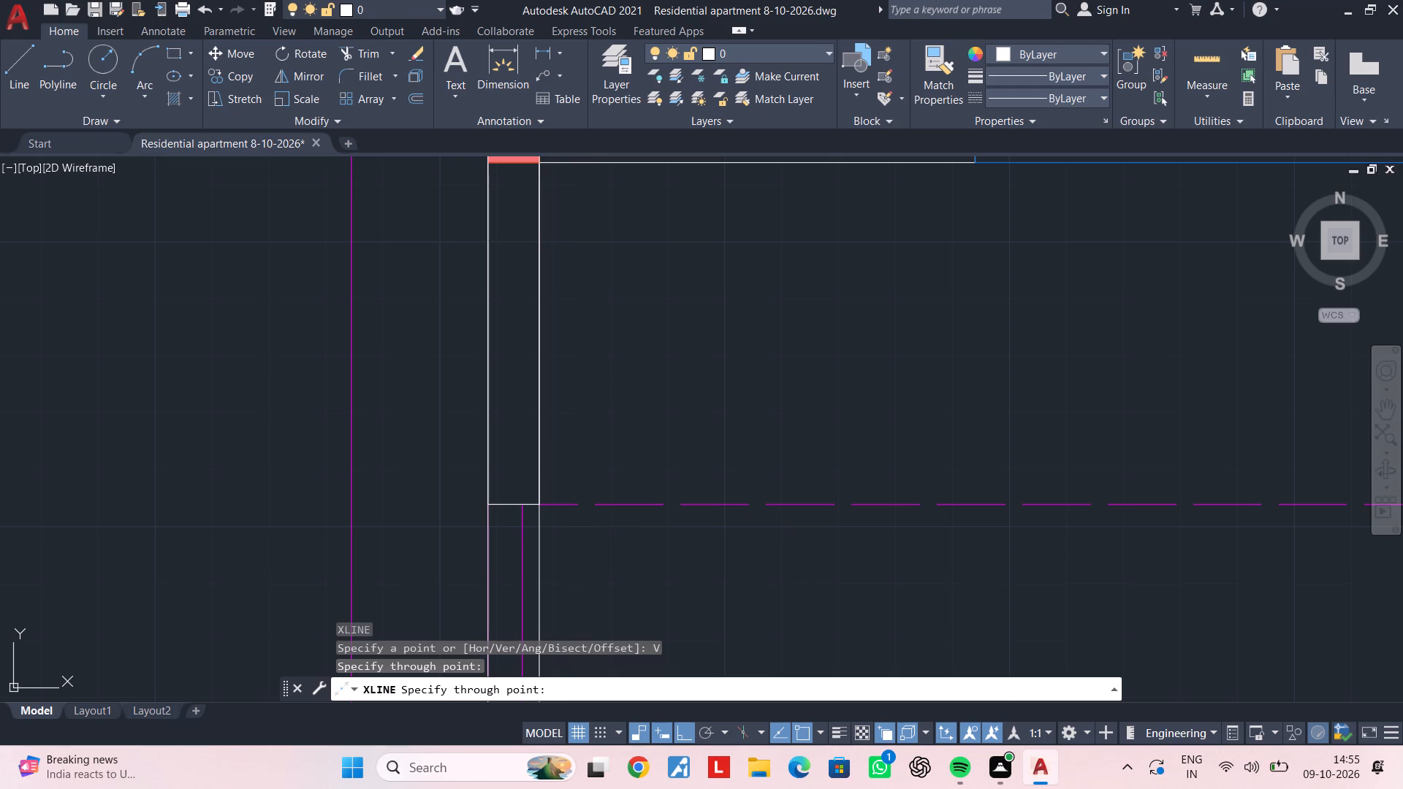
scroll(731, 508, "down", 3)
middle_click_drag(819, 512, 528, 508)
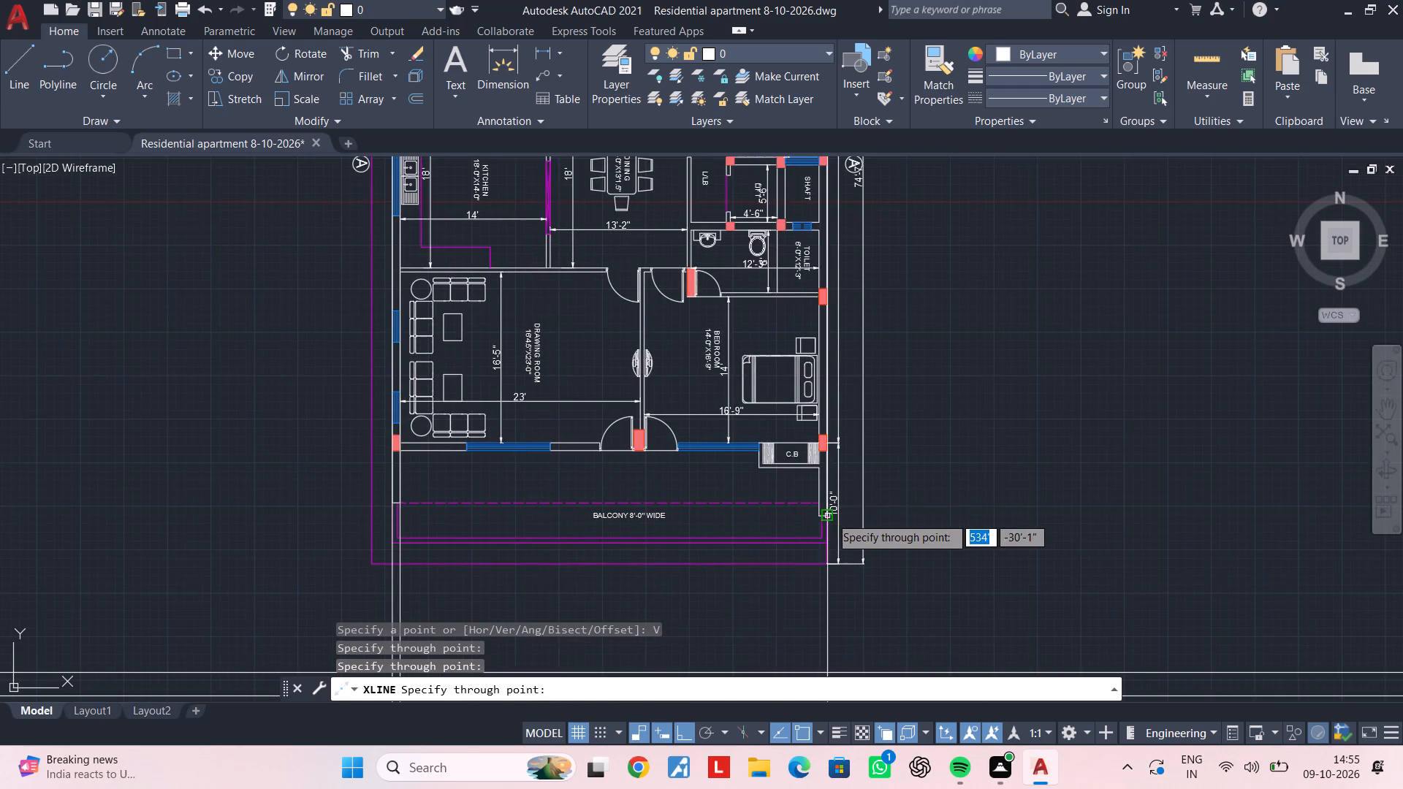
scroll(830, 517, "up", 4)
left_click(785, 517)
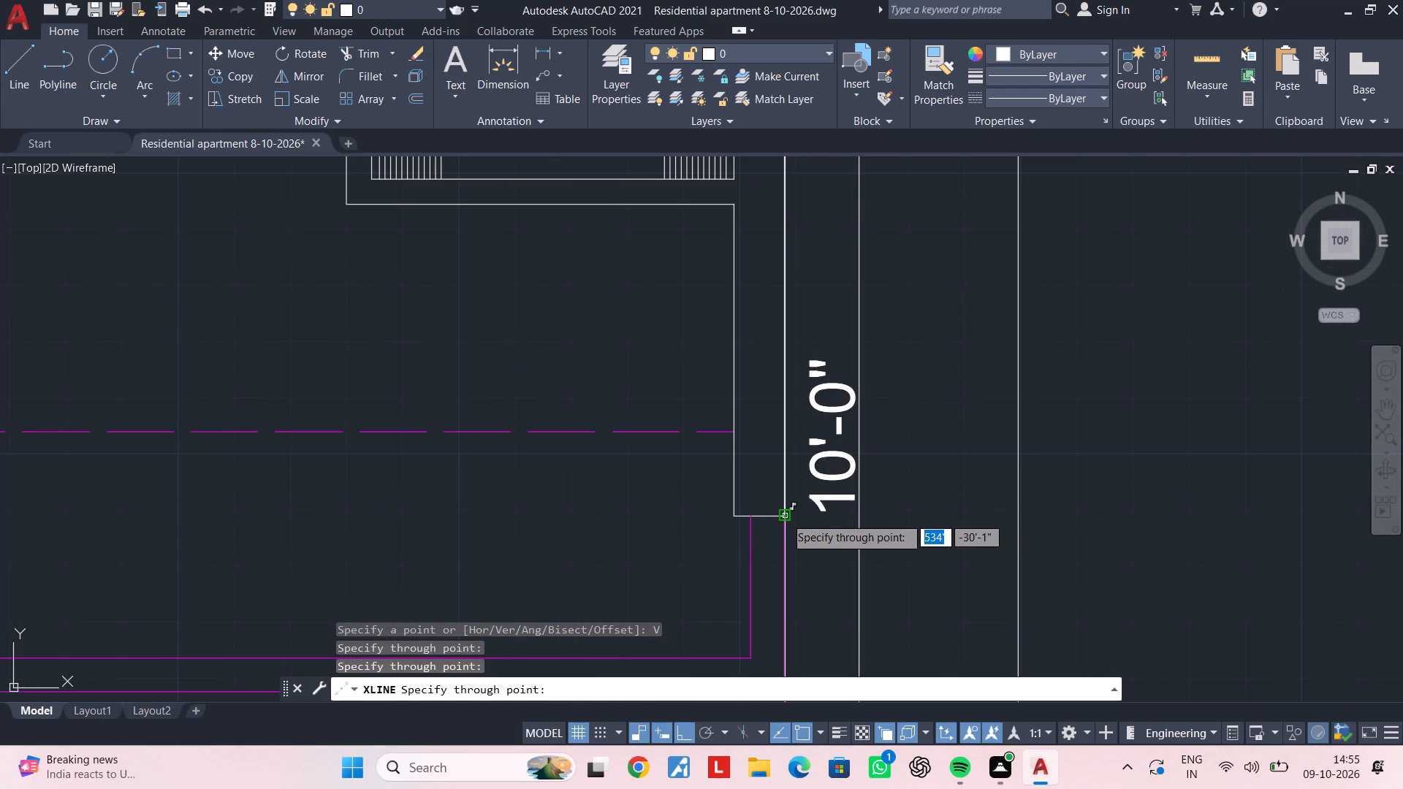
left_click(732, 515)
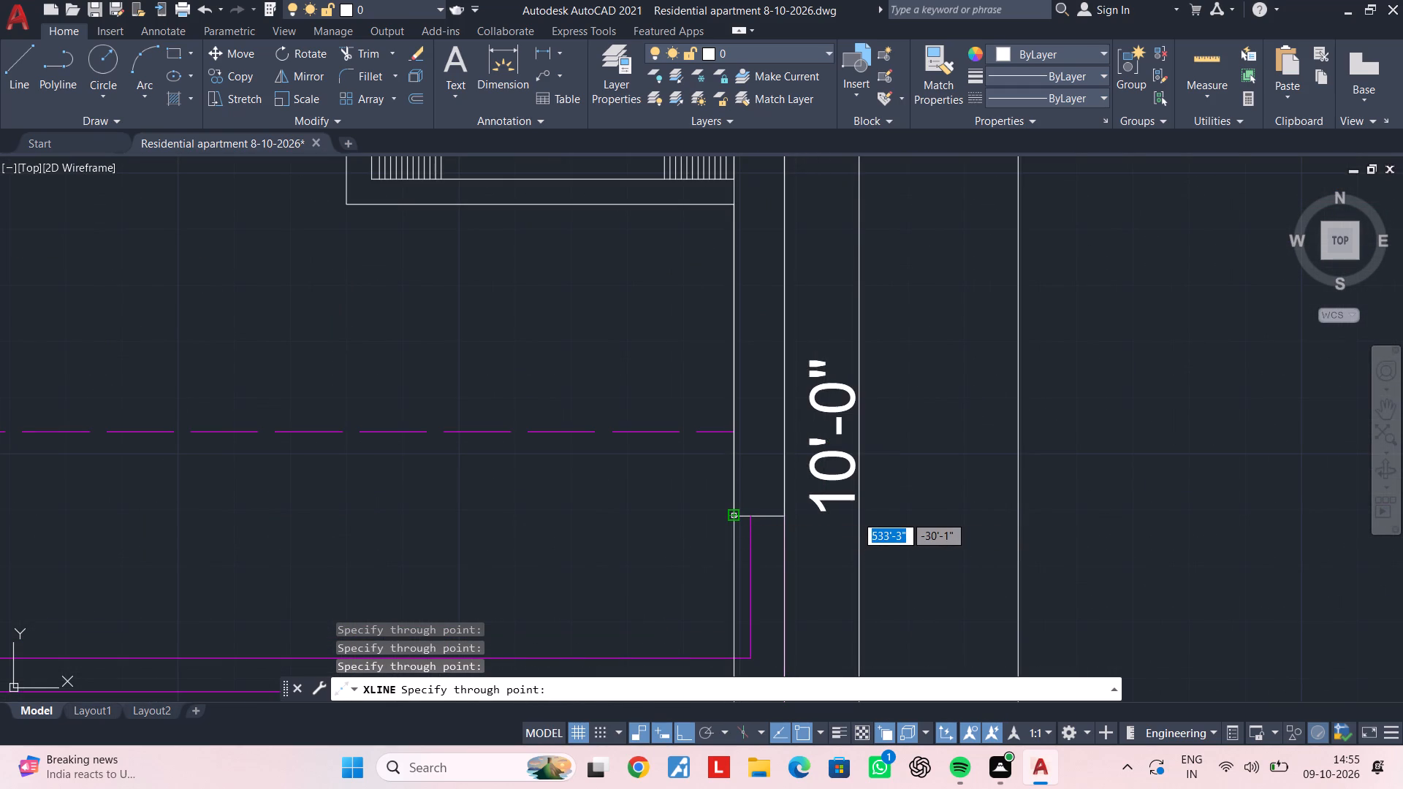
scroll(510, 511, "down", 3)
middle_click_drag(510, 511, 701, 525)
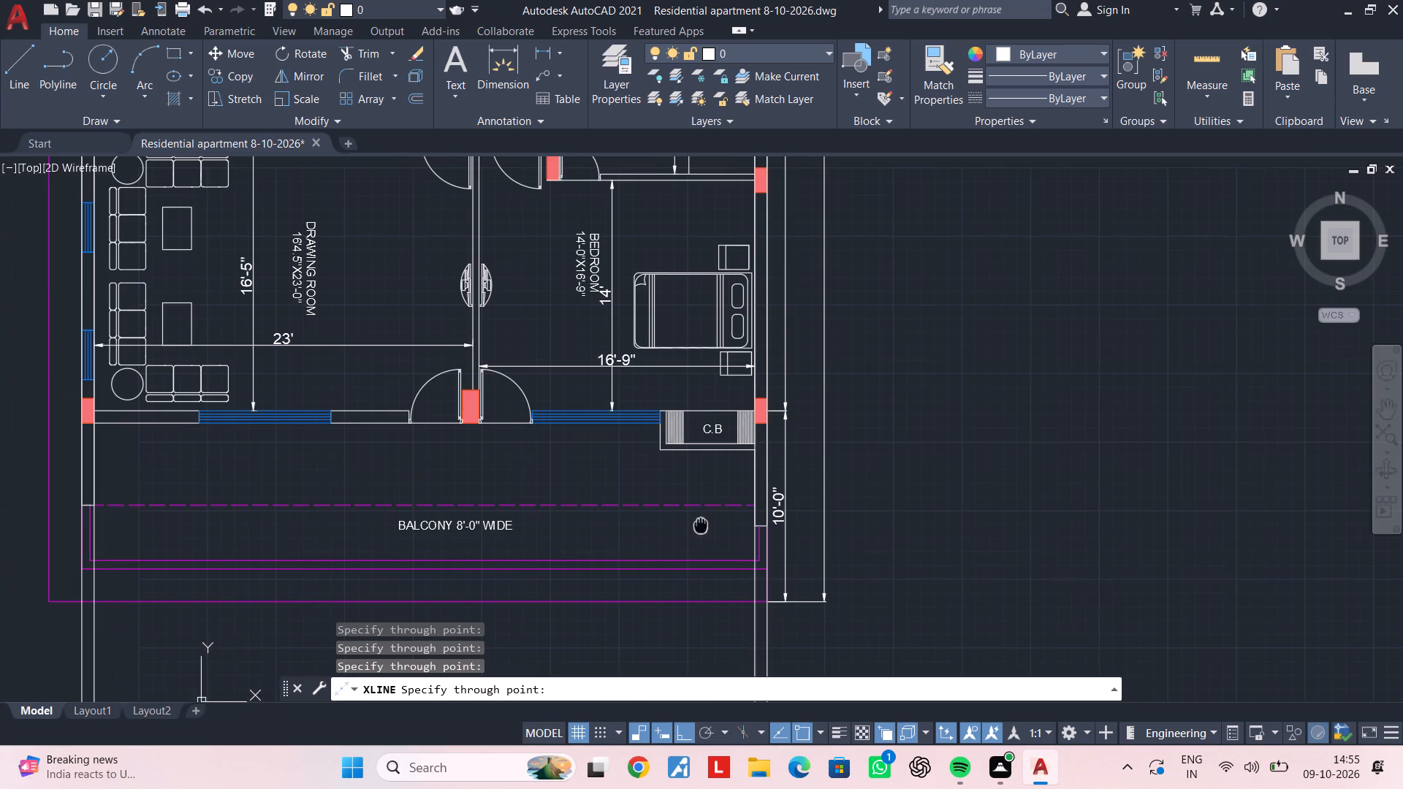
Add vertical construction lines through the right and left edges of the bedroom window facing the balcony.
middle_click_drag(701, 525, 701, 525)
middle_click_drag(586, 484, 653, 523)
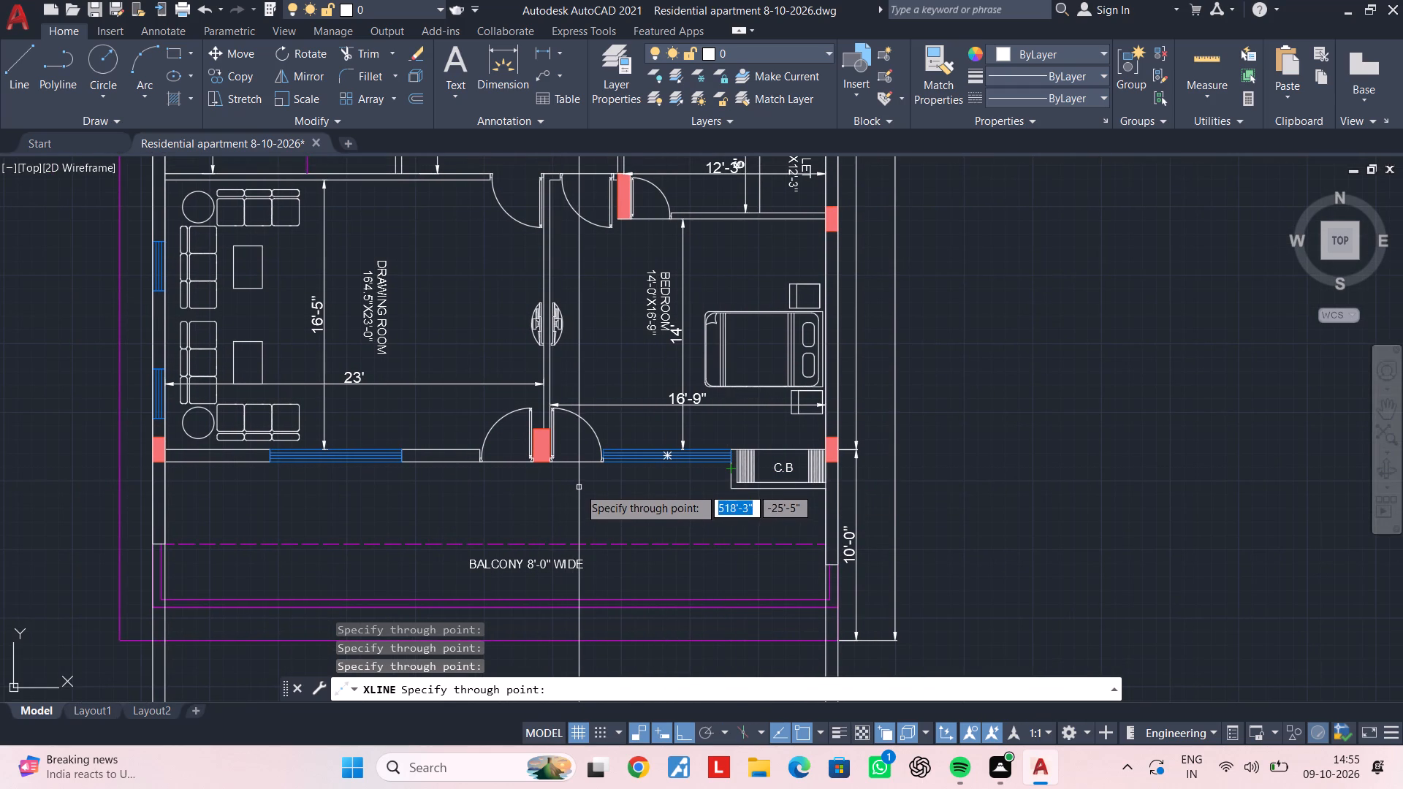
scroll(730, 462, "up", 6)
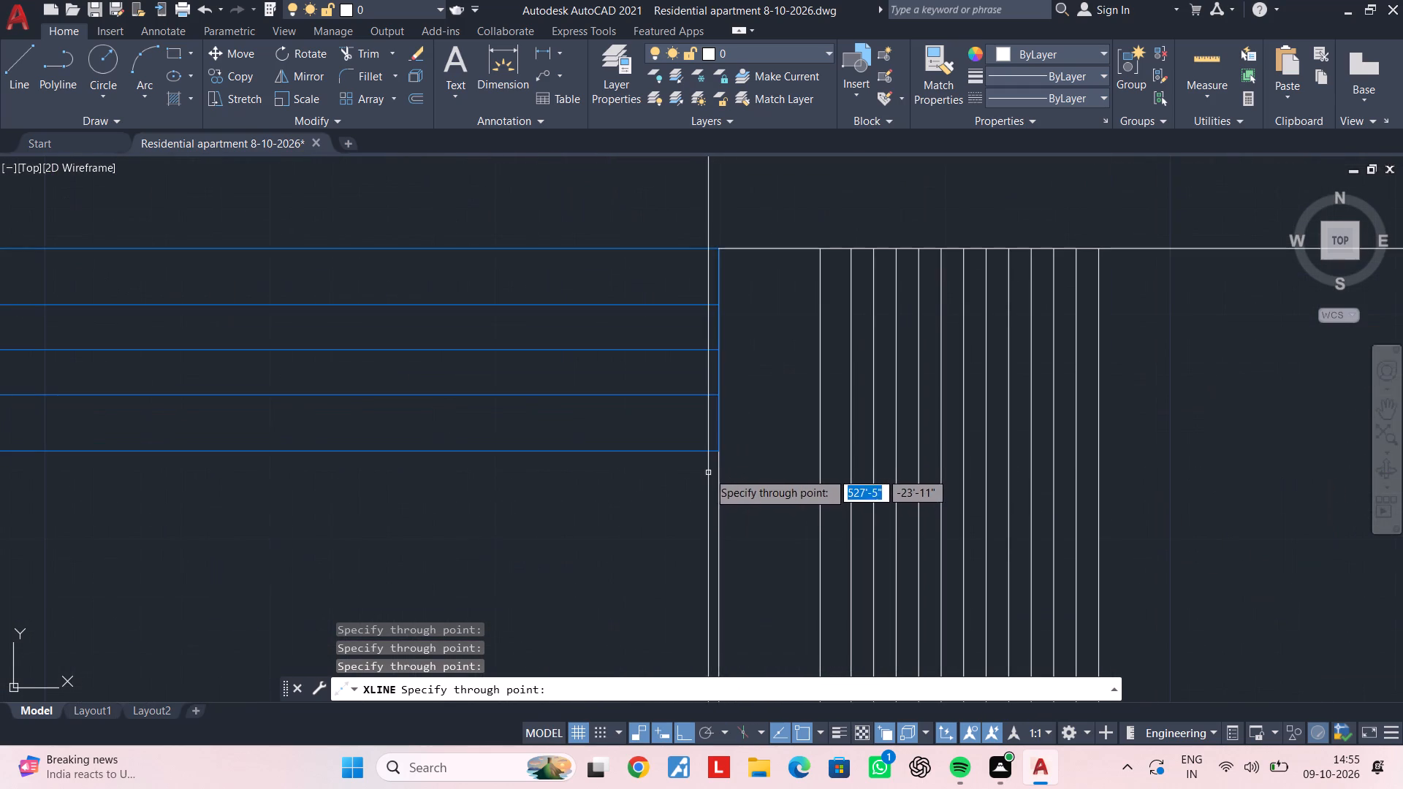
left_click(723, 251)
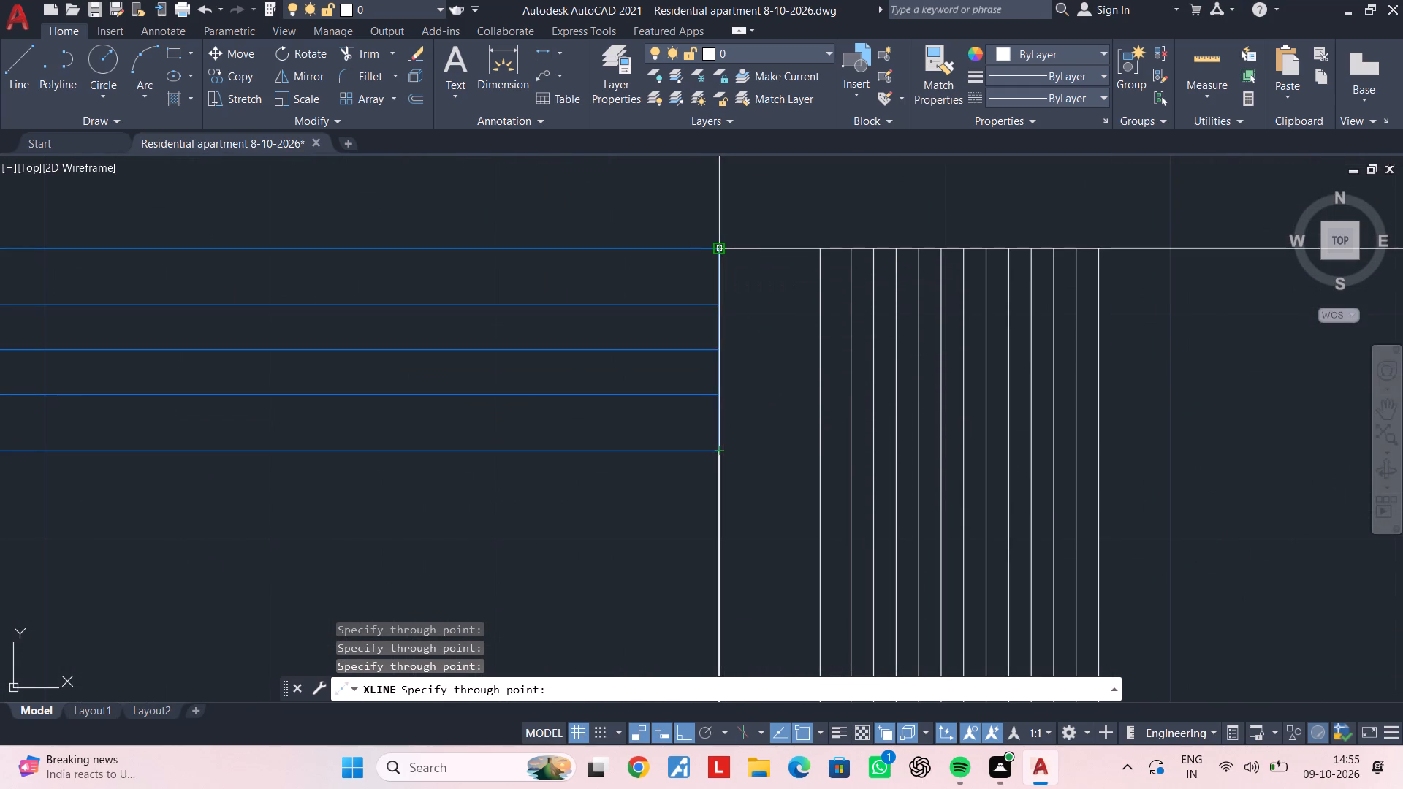
scroll(570, 482, "down", 4)
middle_click_drag(518, 481, 862, 511)
scroll(617, 502, "up", 1)
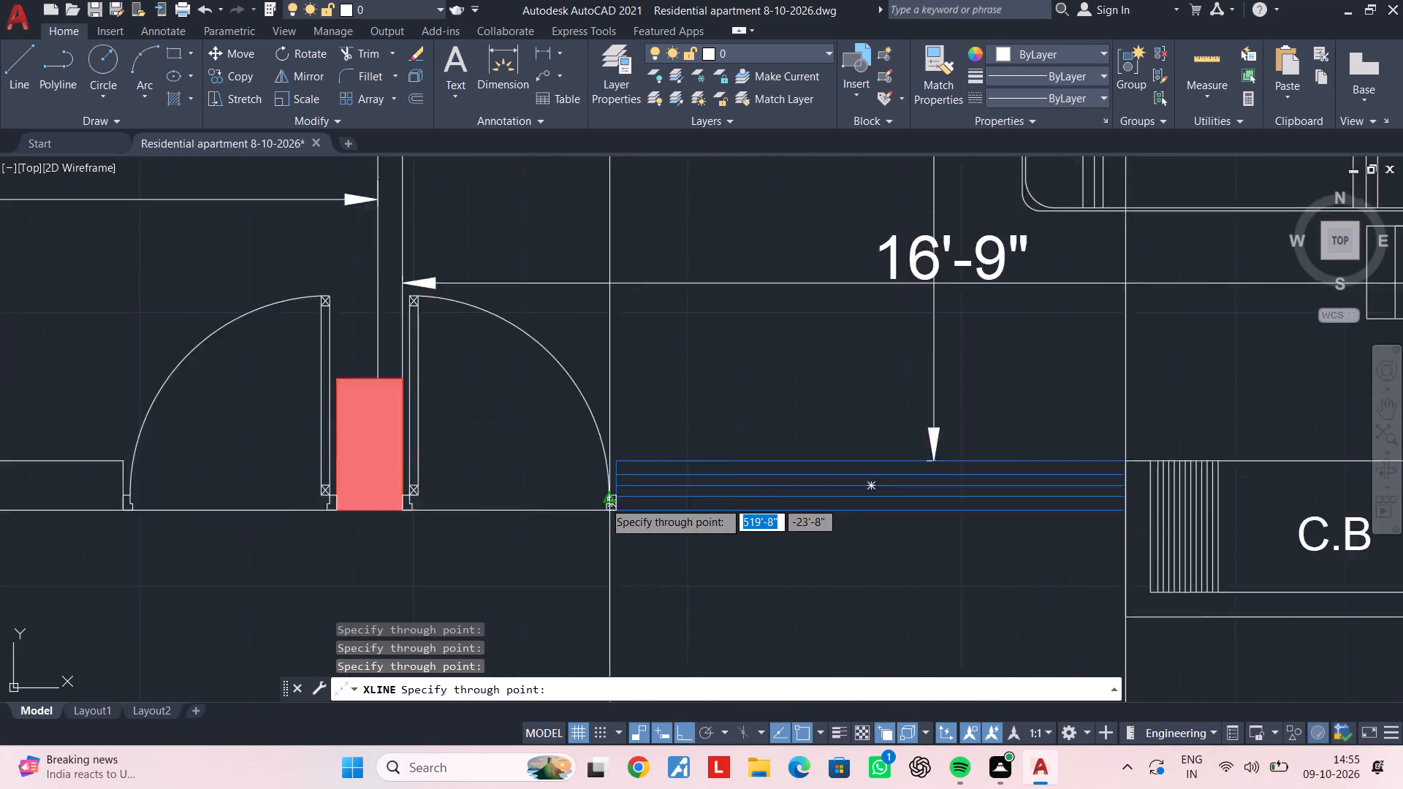
scroll(604, 501, "up", 5)
left_click(642, 559)
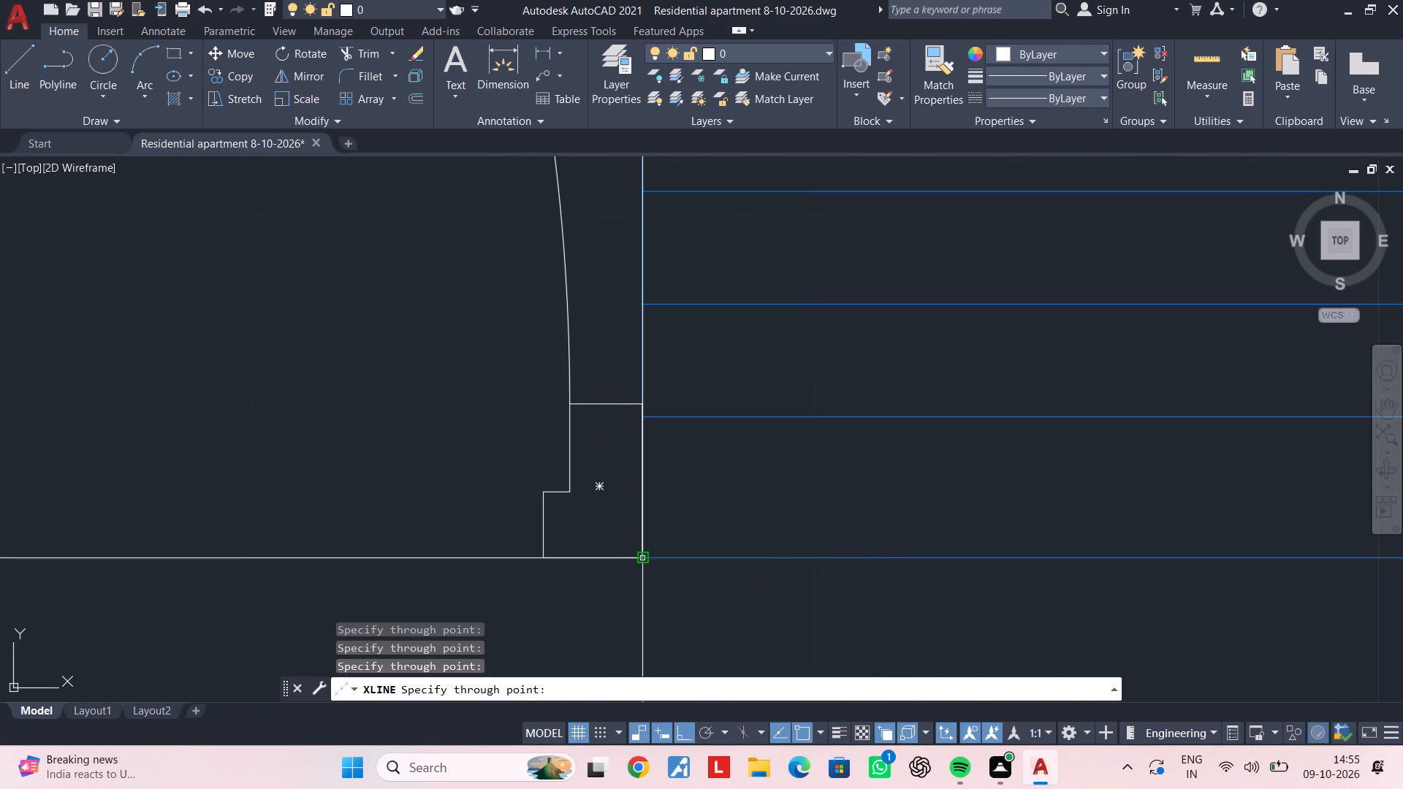
Add vertical construction lines through both faces of the column between the balcony doors and the dividing wall's drawing room face.
scroll(544, 557, "down", 6)
middle_click_drag(565, 548, 916, 533)
scroll(688, 535, "up", 3)
left_click(666, 535)
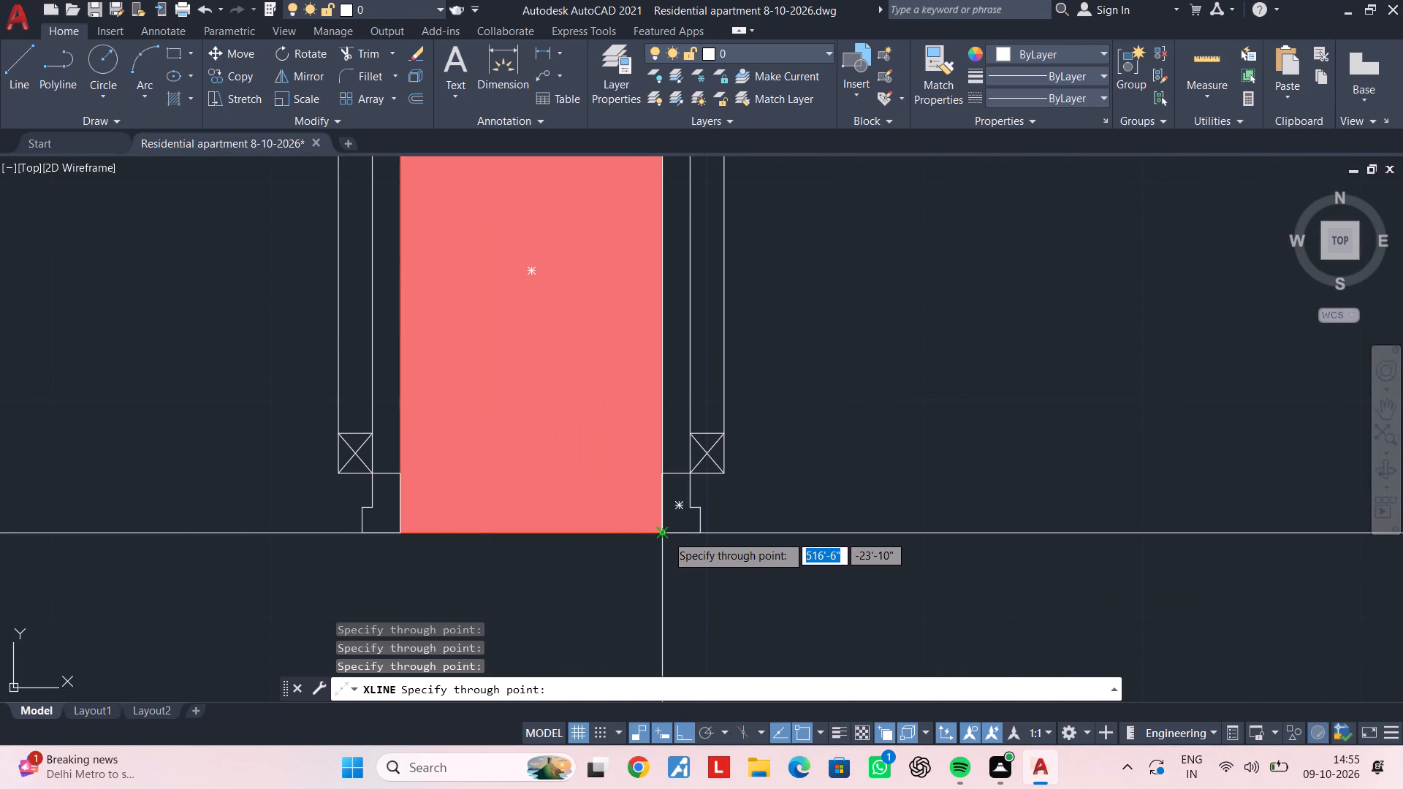
scroll(617, 535, "down", 5)
middle_click_drag(649, 534, 927, 542)
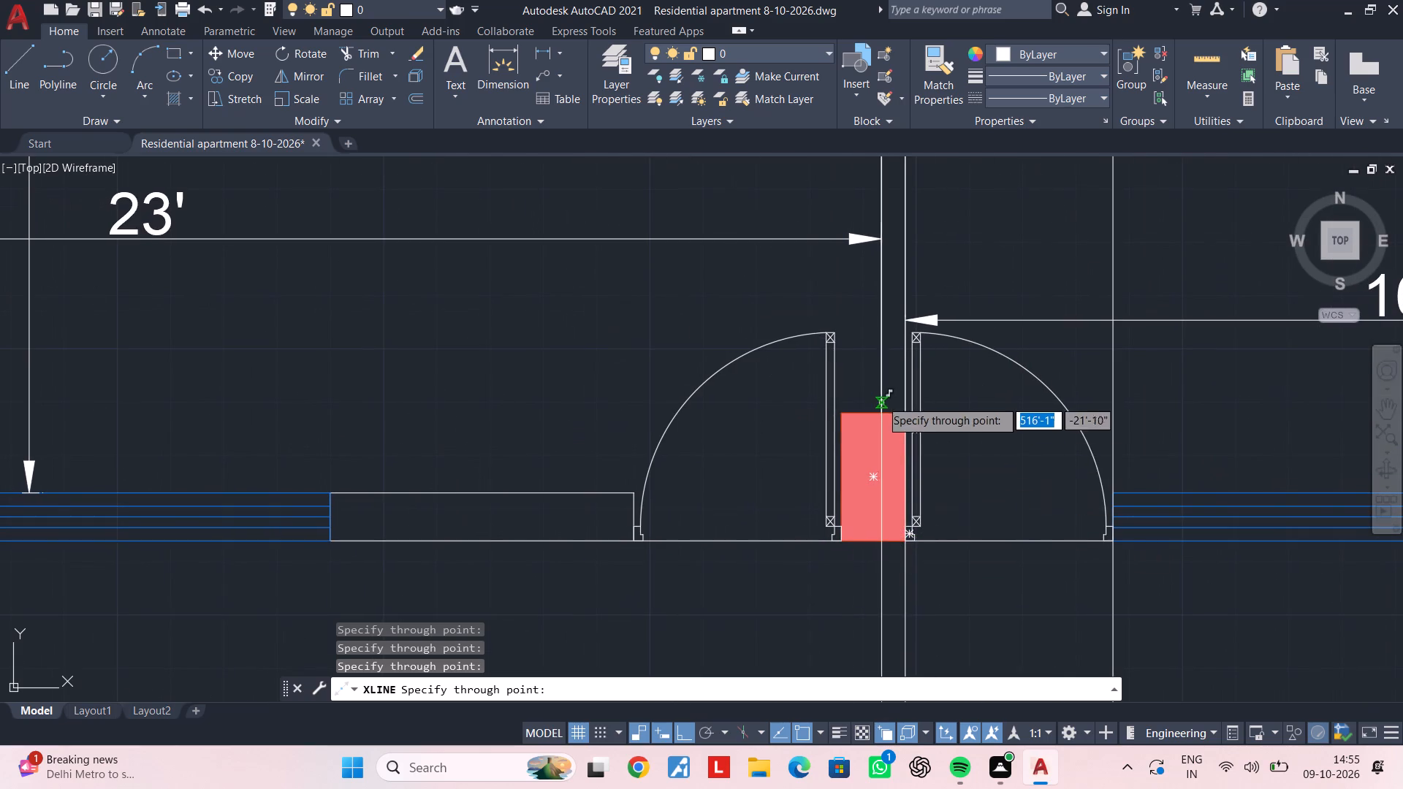
scroll(881, 412, "up", 2)
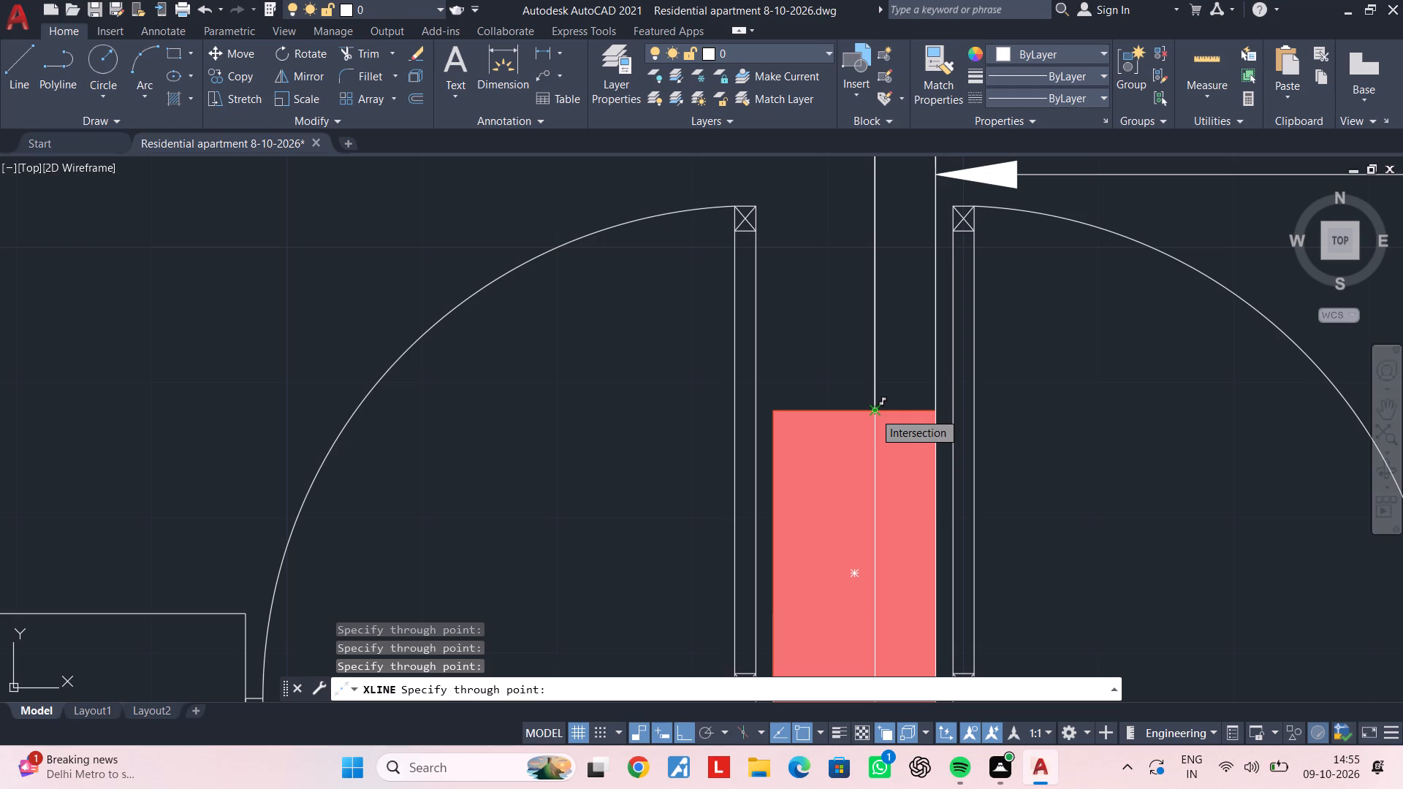
left_click(874, 412)
scroll(826, 484, "down", 3)
middle_click_drag(826, 484, 871, 319)
scroll(851, 373, "up", 3)
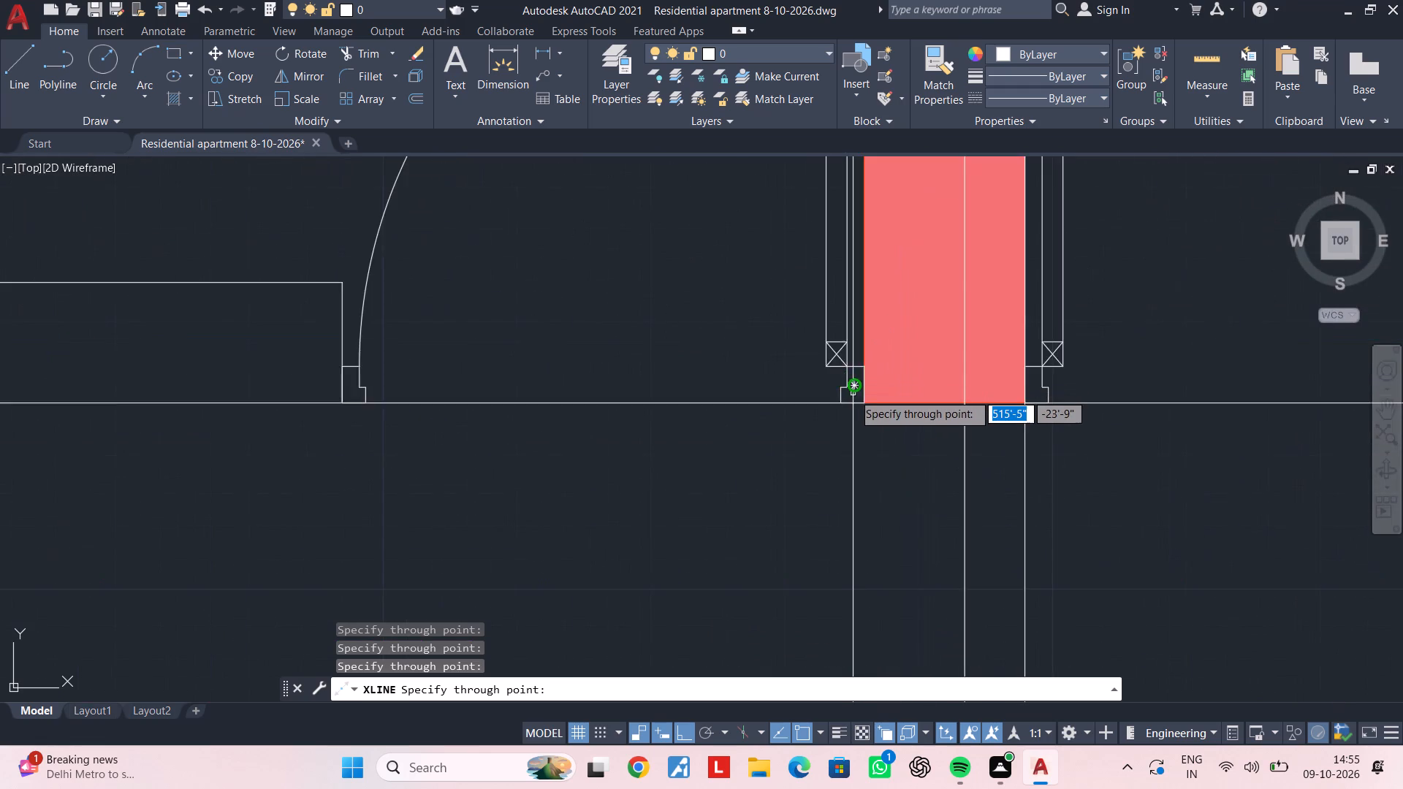
scroll(853, 393, "up", 2)
left_click(870, 411)
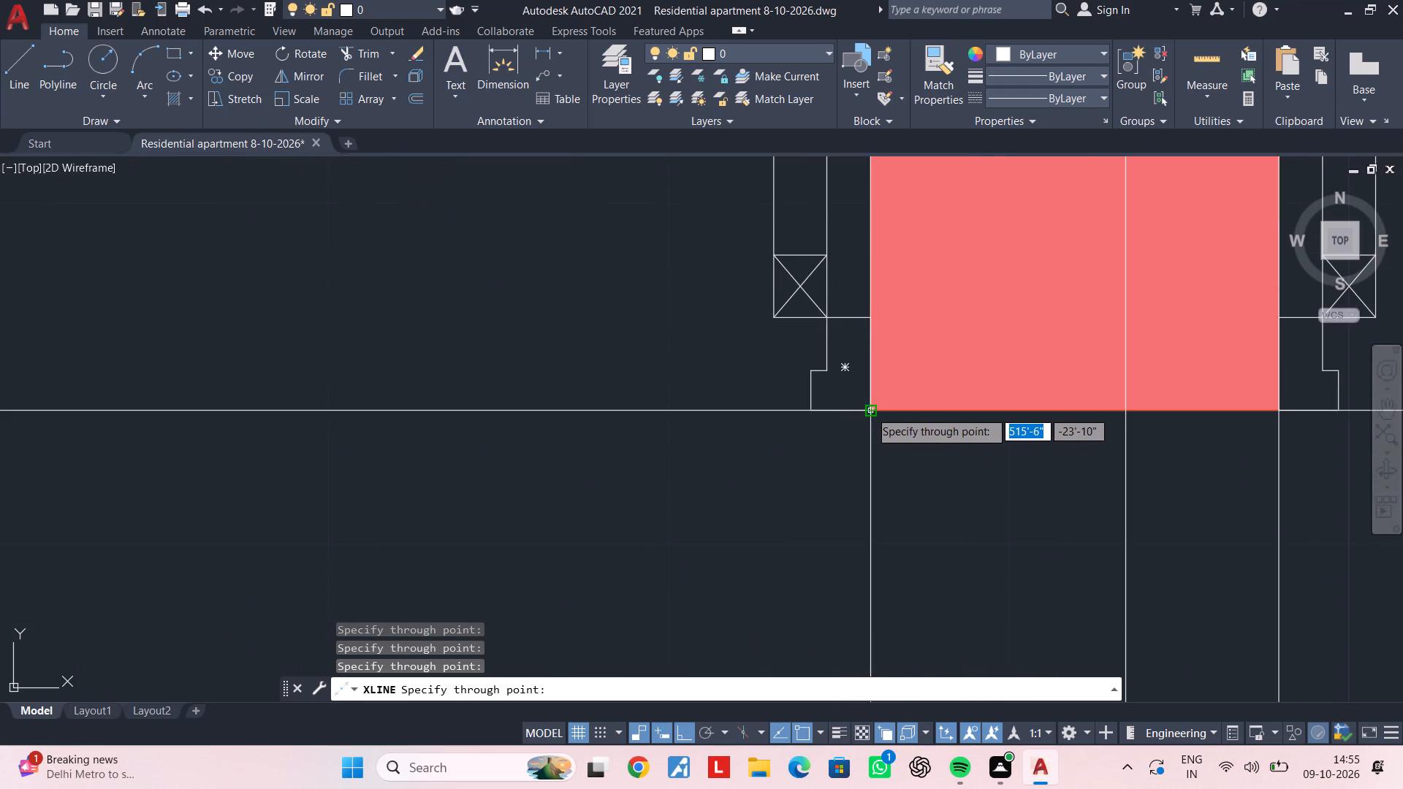
Add a vertical construction line through the wall end at the drawing room balcony door's outer jamb.
scroll(773, 430, "down", 3)
middle_click_drag(748, 435, 979, 437)
scroll(718, 424, "up", 2)
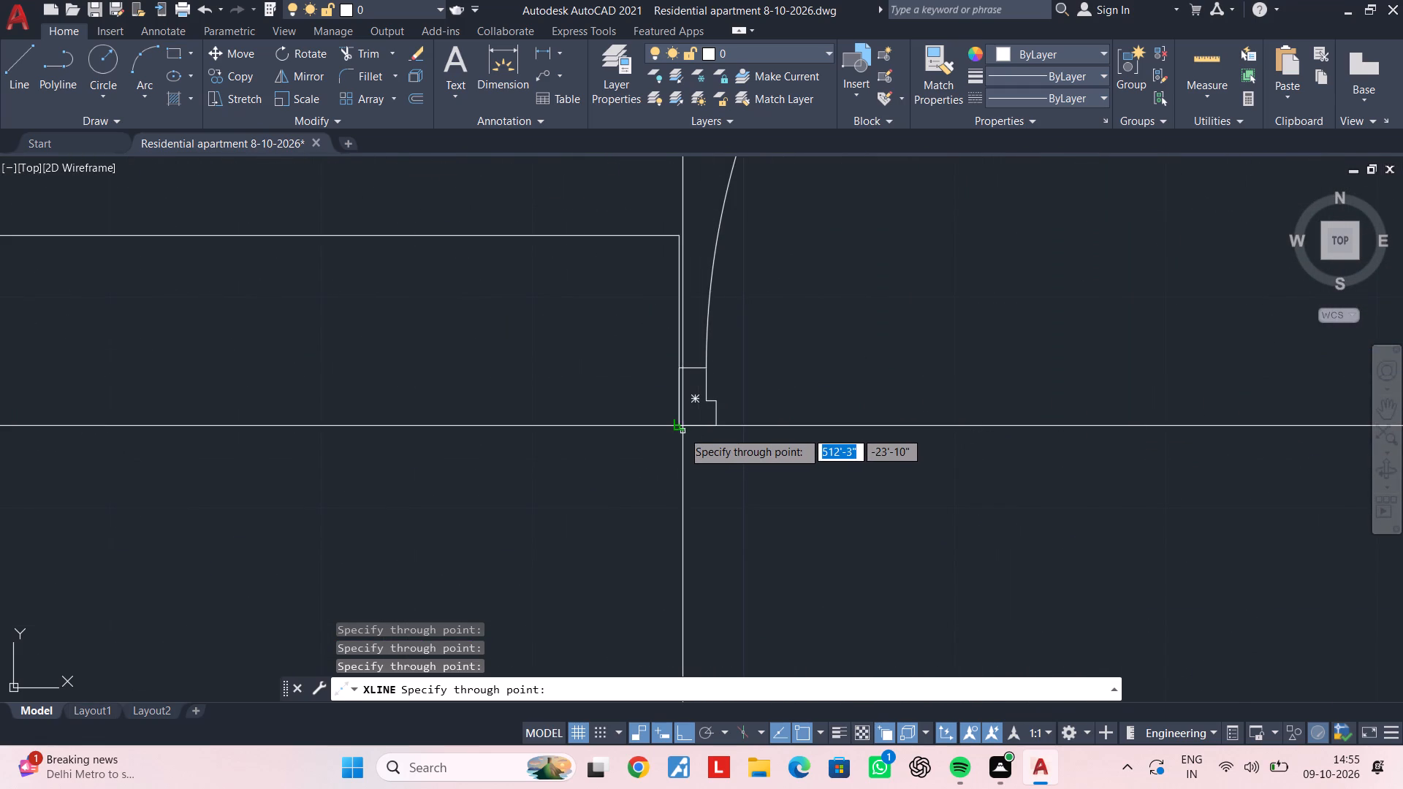
left_click(683, 427)
Add vertical construction lines through the right and left edges of the drawing room's balcony window, and end the command.
scroll(648, 438, "down", 4)
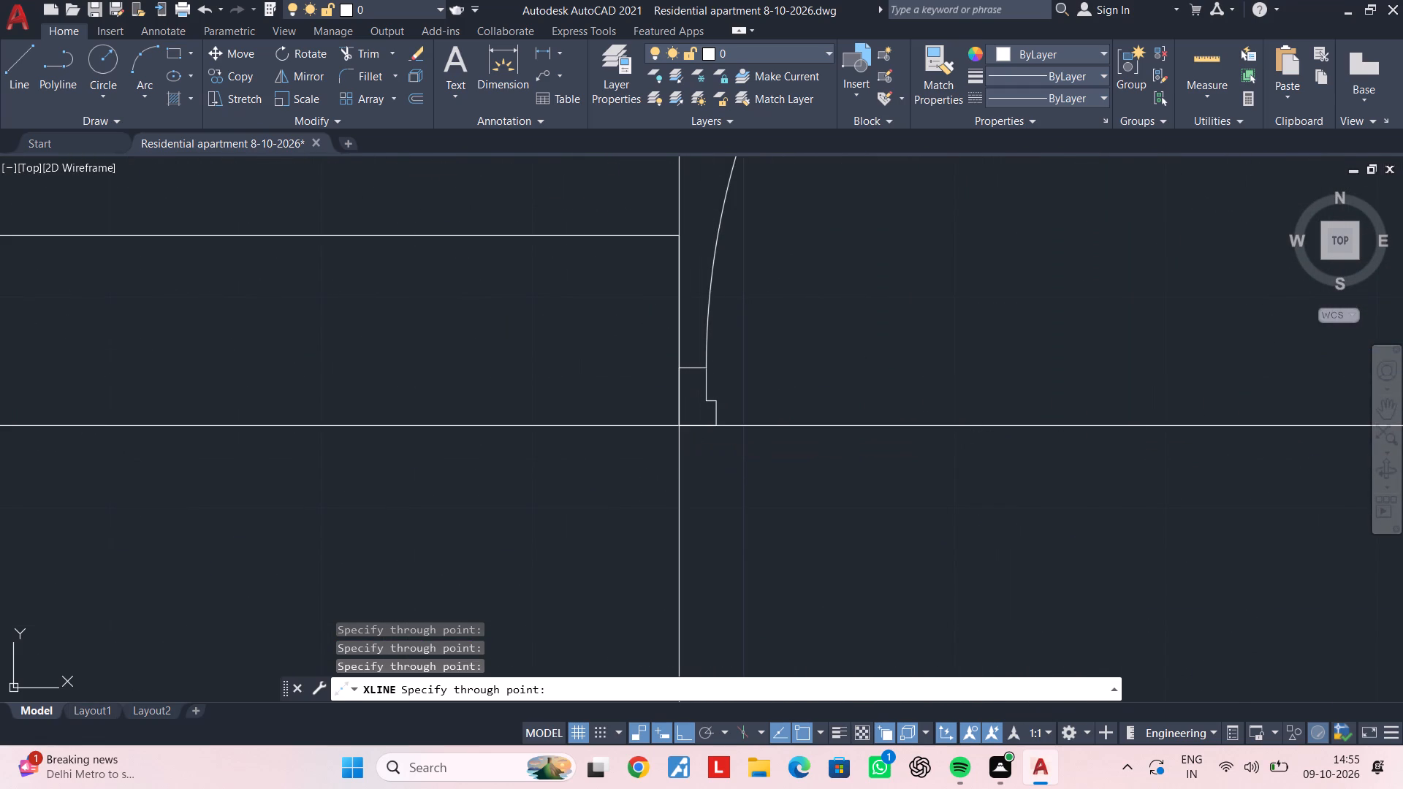
scroll(584, 408, "down", 6)
middle_click_drag(554, 415, 948, 413)
scroll(834, 413, "up", 3)
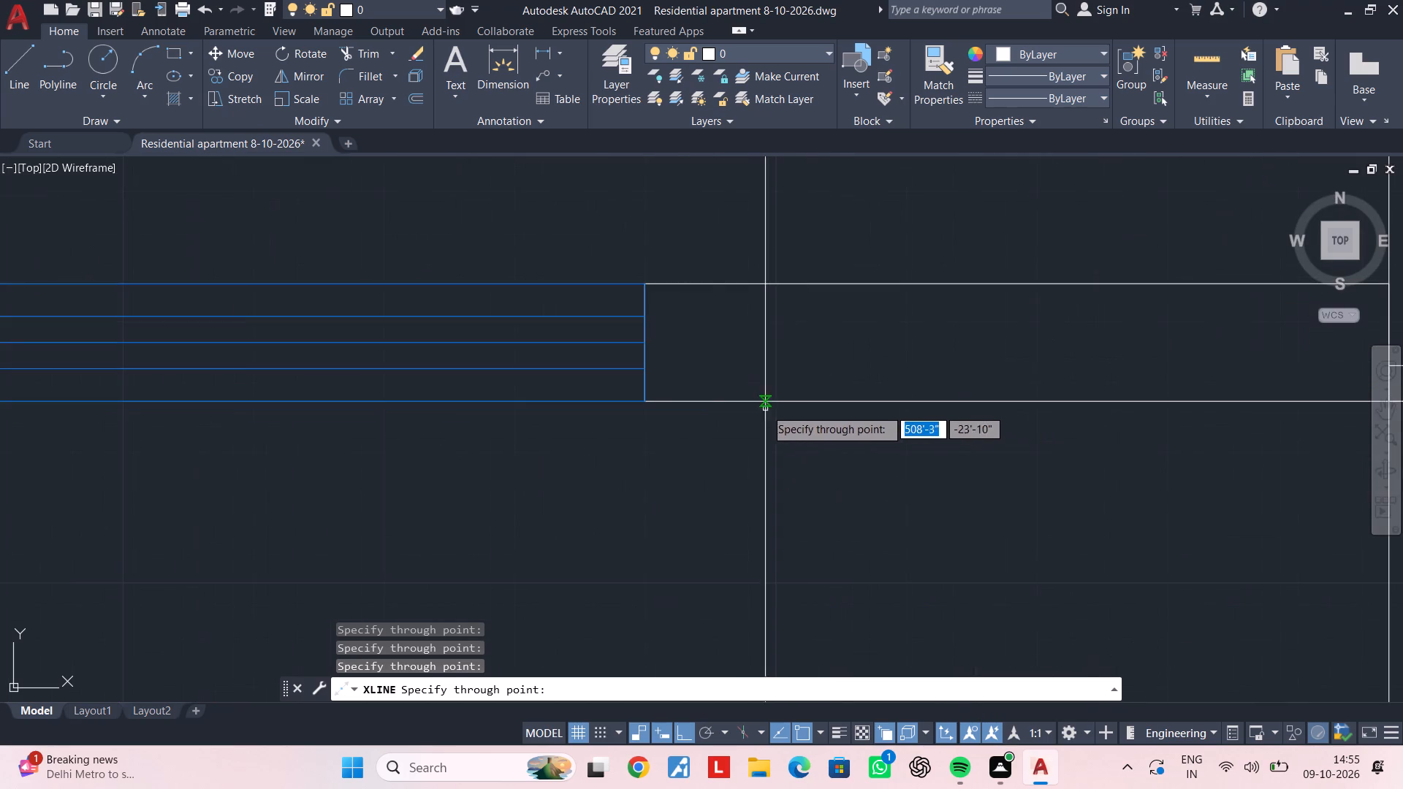
left_click(647, 397)
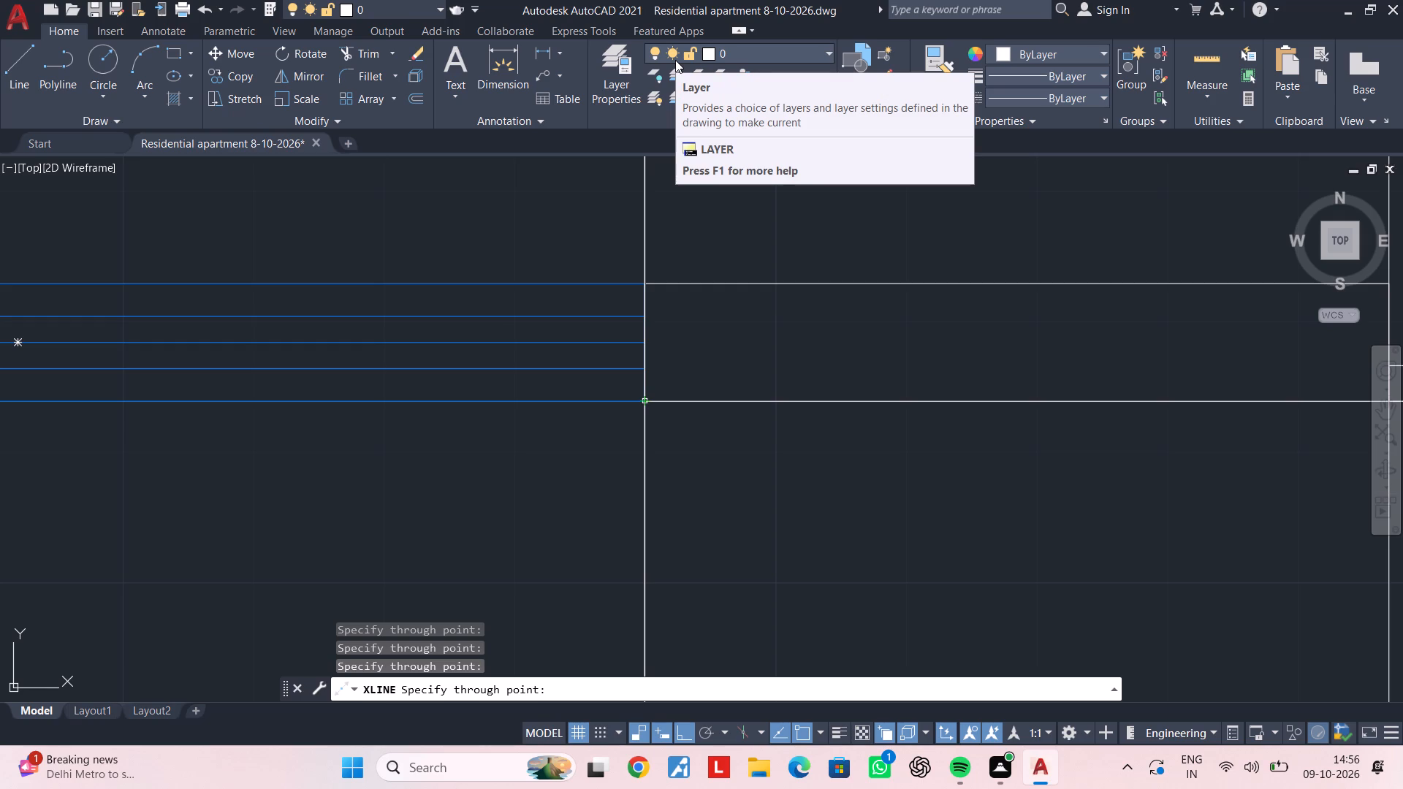
scroll(673, 360, "down", 3)
middle_click_drag(663, 359, 1093, 344)
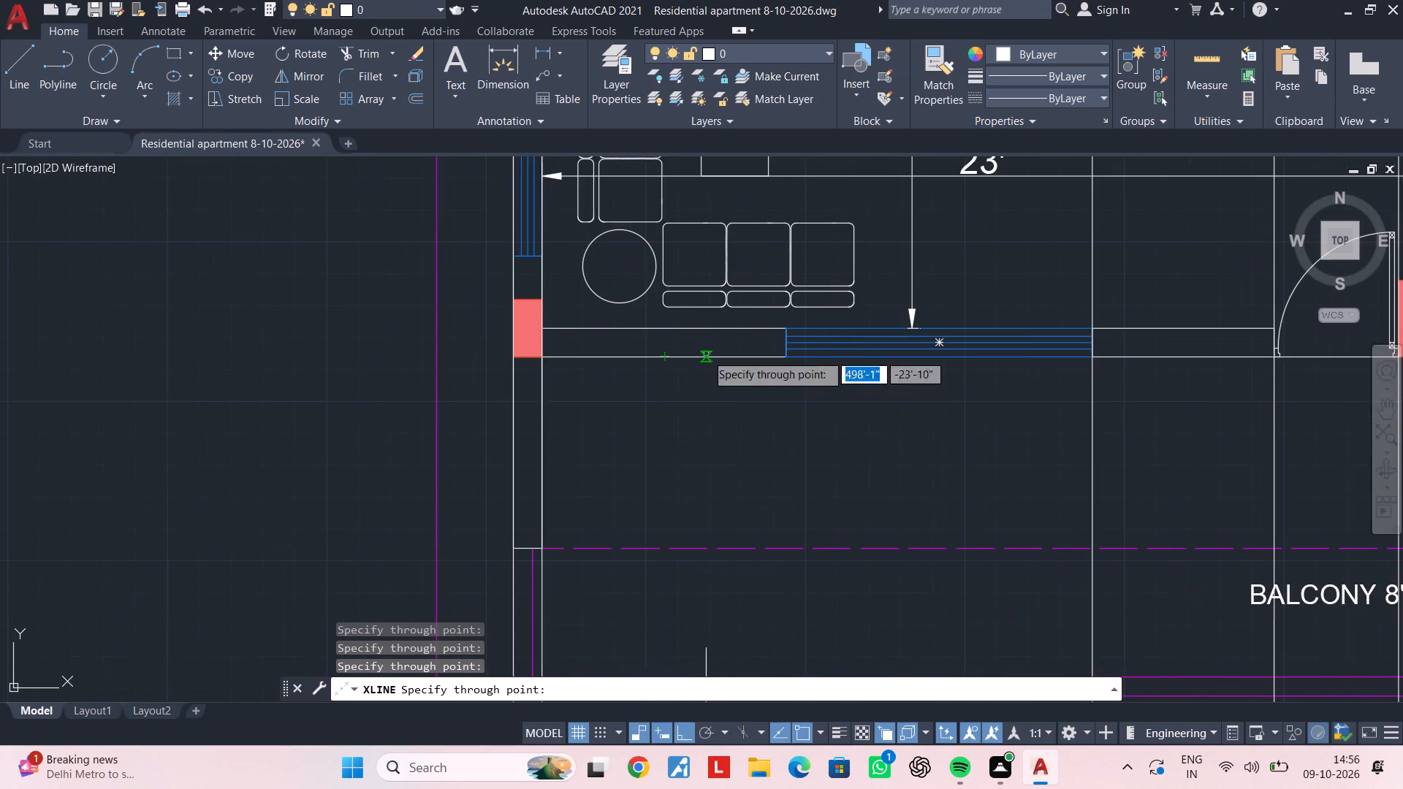
scroll(813, 359, "up", 1)
left_click(771, 355)
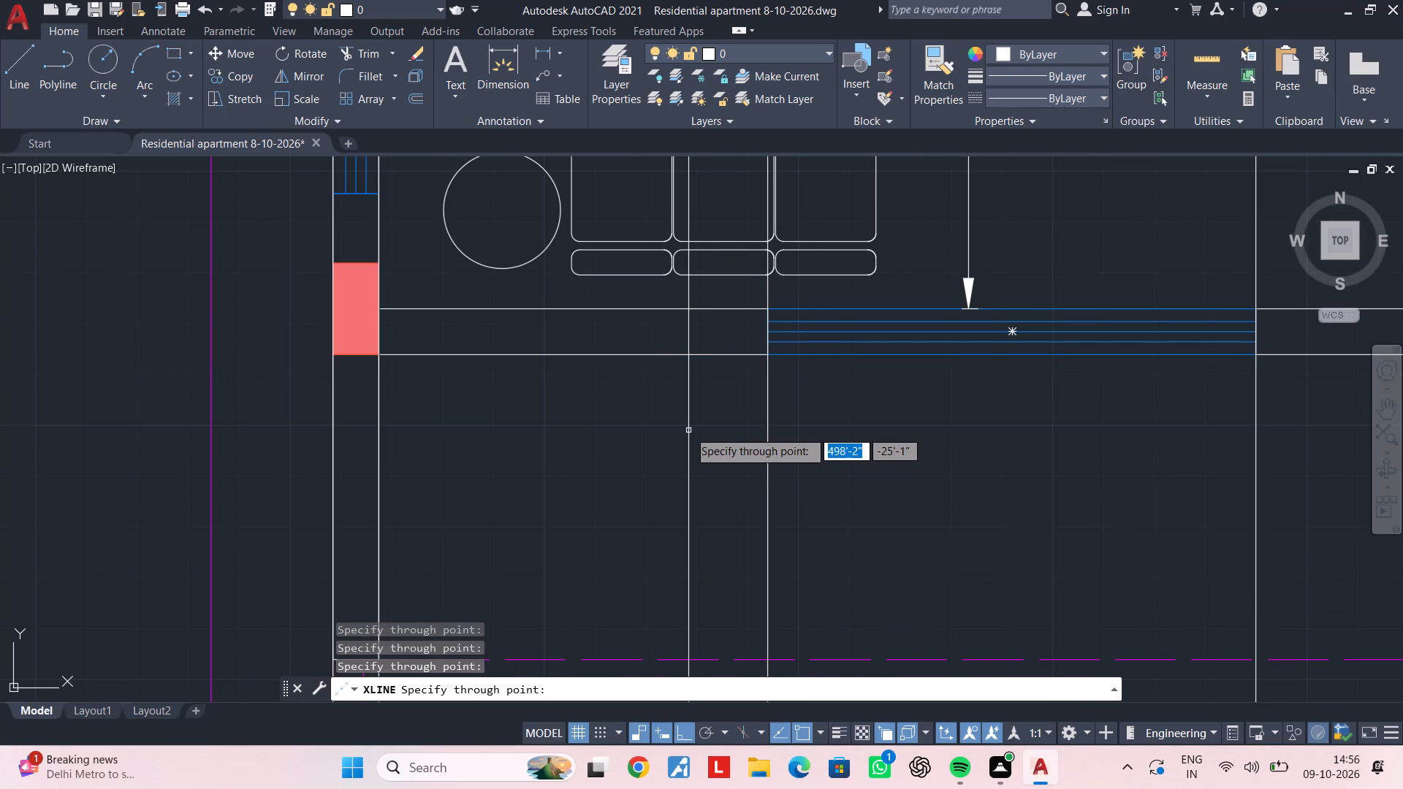
scroll(845, 484, "down", 2)
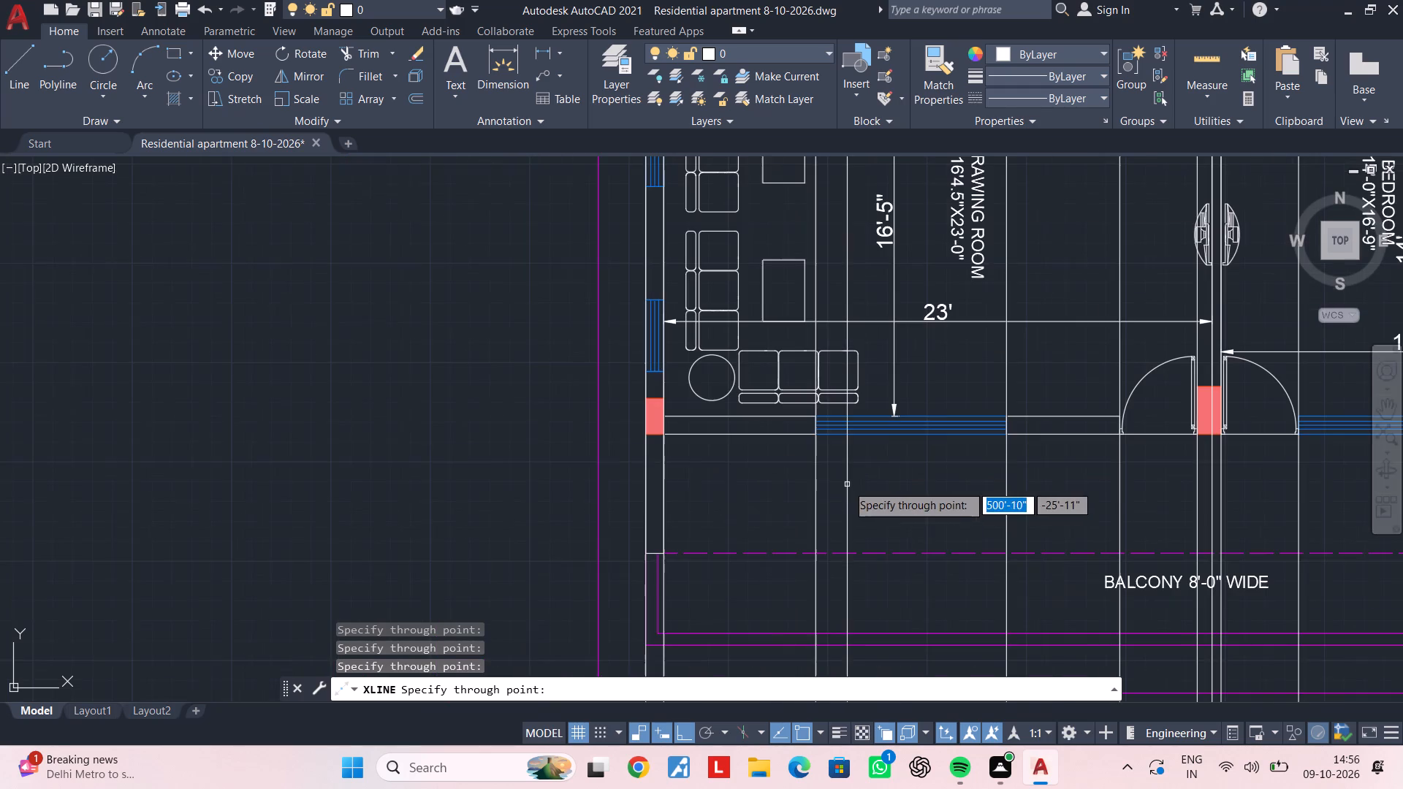
key("Escape")
key("Escape")
key("Escape")
Trim the vertical construction lines between the floor plan's balcony and the topmost horizontal level line.
scroll(872, 495, "down", 3)
middle_click_drag(922, 495, 553, 318)
middle_click_drag(586, 394, 617, 337)
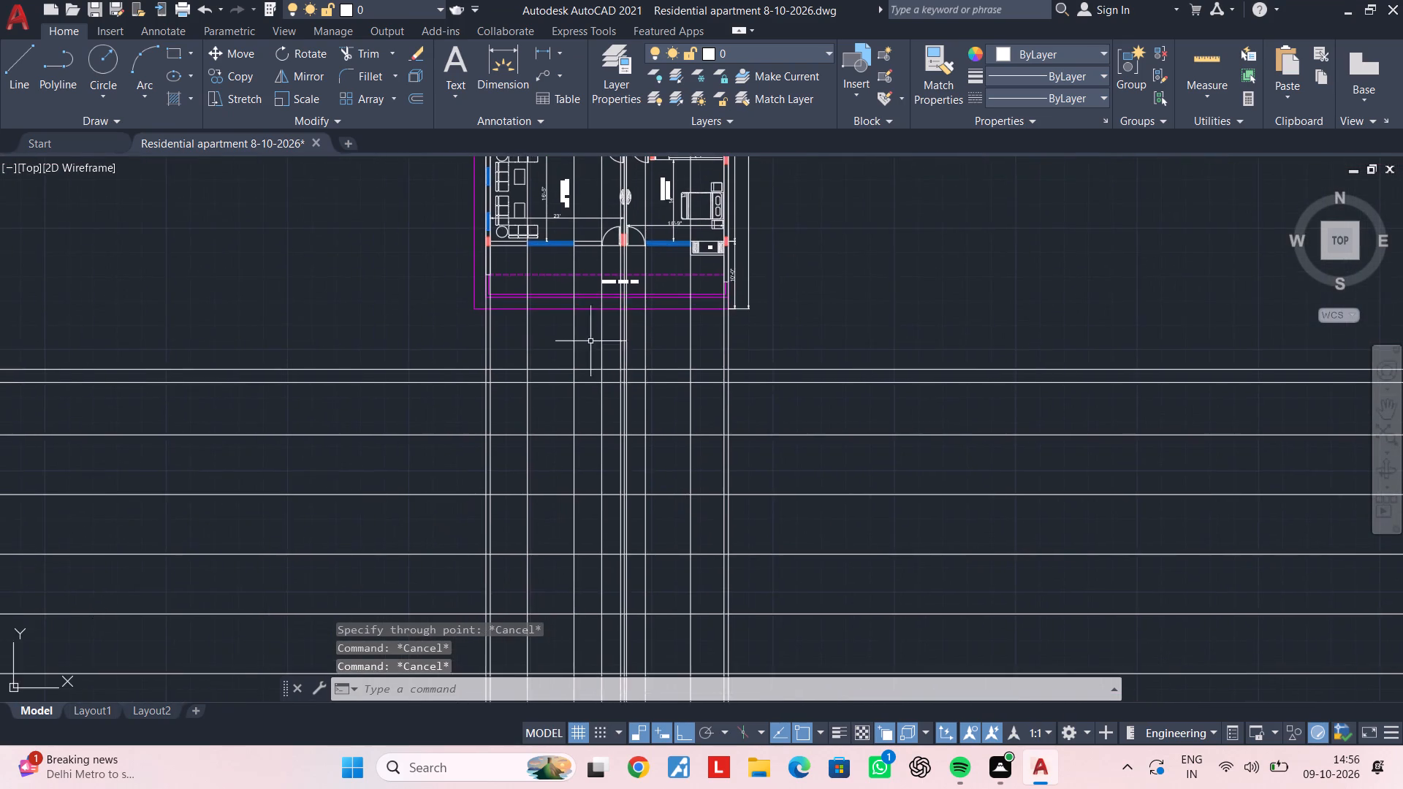
middle_click_drag(590, 341, 649, 343)
key("Escape")
key("Escape")
type("TR")
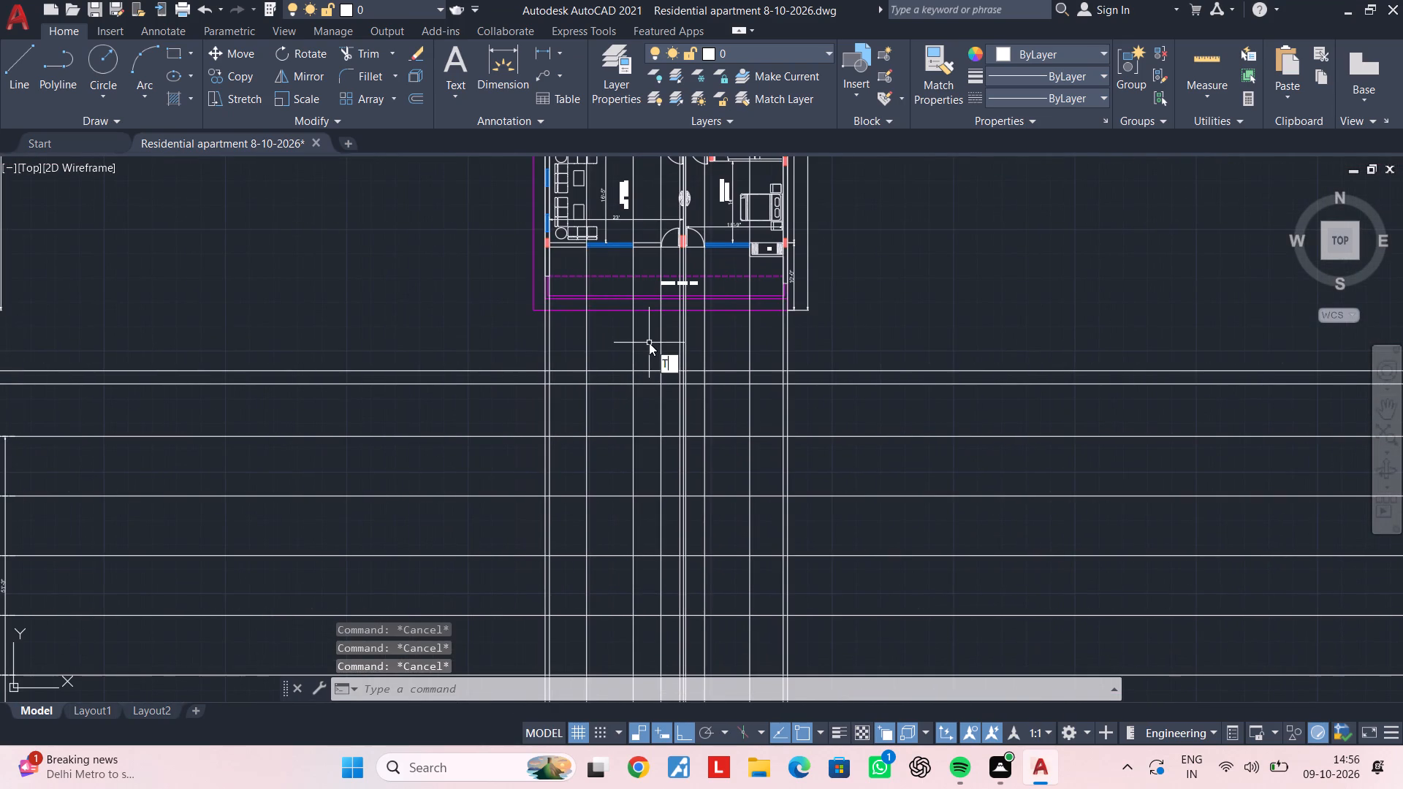
key("space")
scroll(828, 342, "up", 1)
left_click(828, 342)
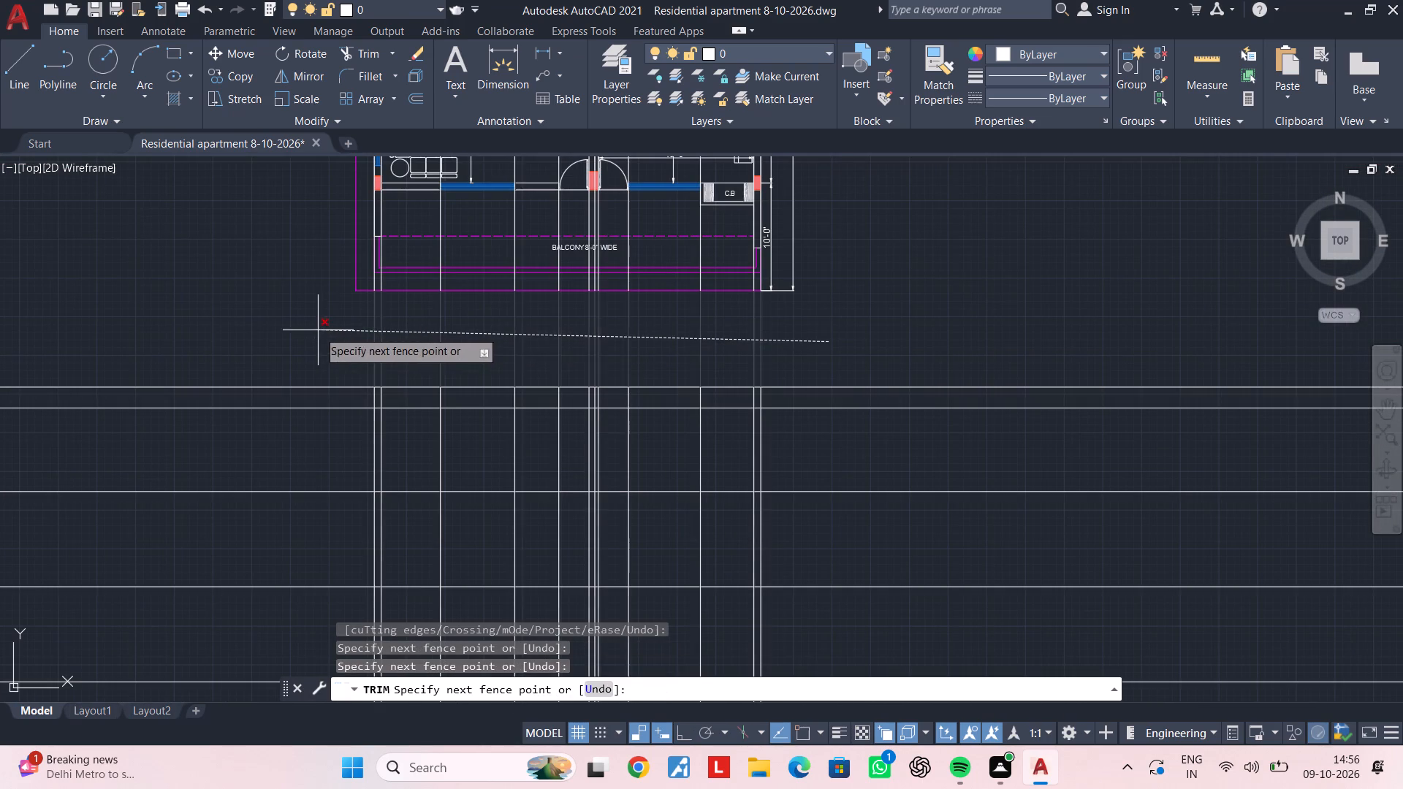
left_click(318, 330)
Trim the horizontal level lines back to the outer face of the left side wall.
scroll(301, 347, "down", 1)
middle_click_drag(301, 347, 409, 286)
left_click(401, 288)
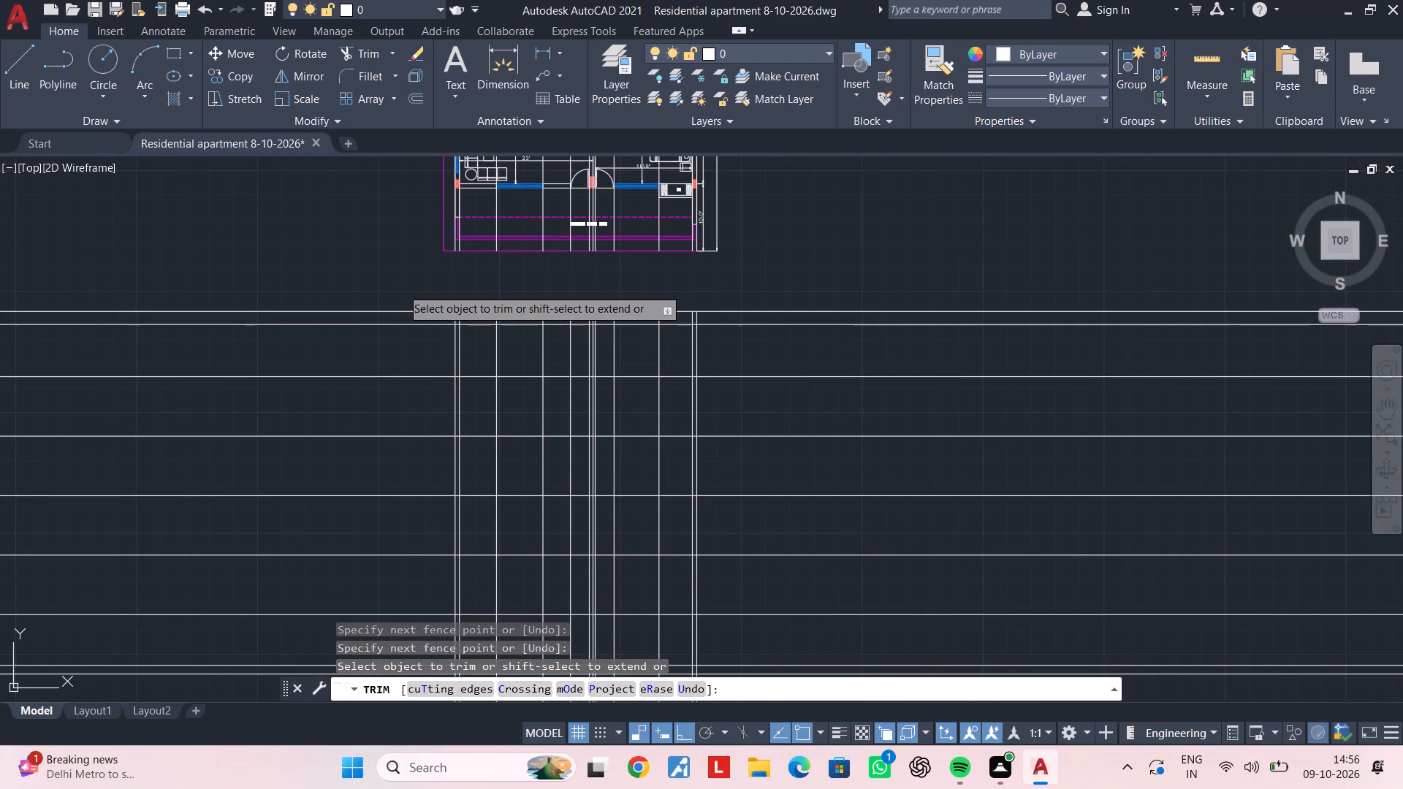
middle_click_drag(405, 525, 450, 302)
left_click(413, 472)
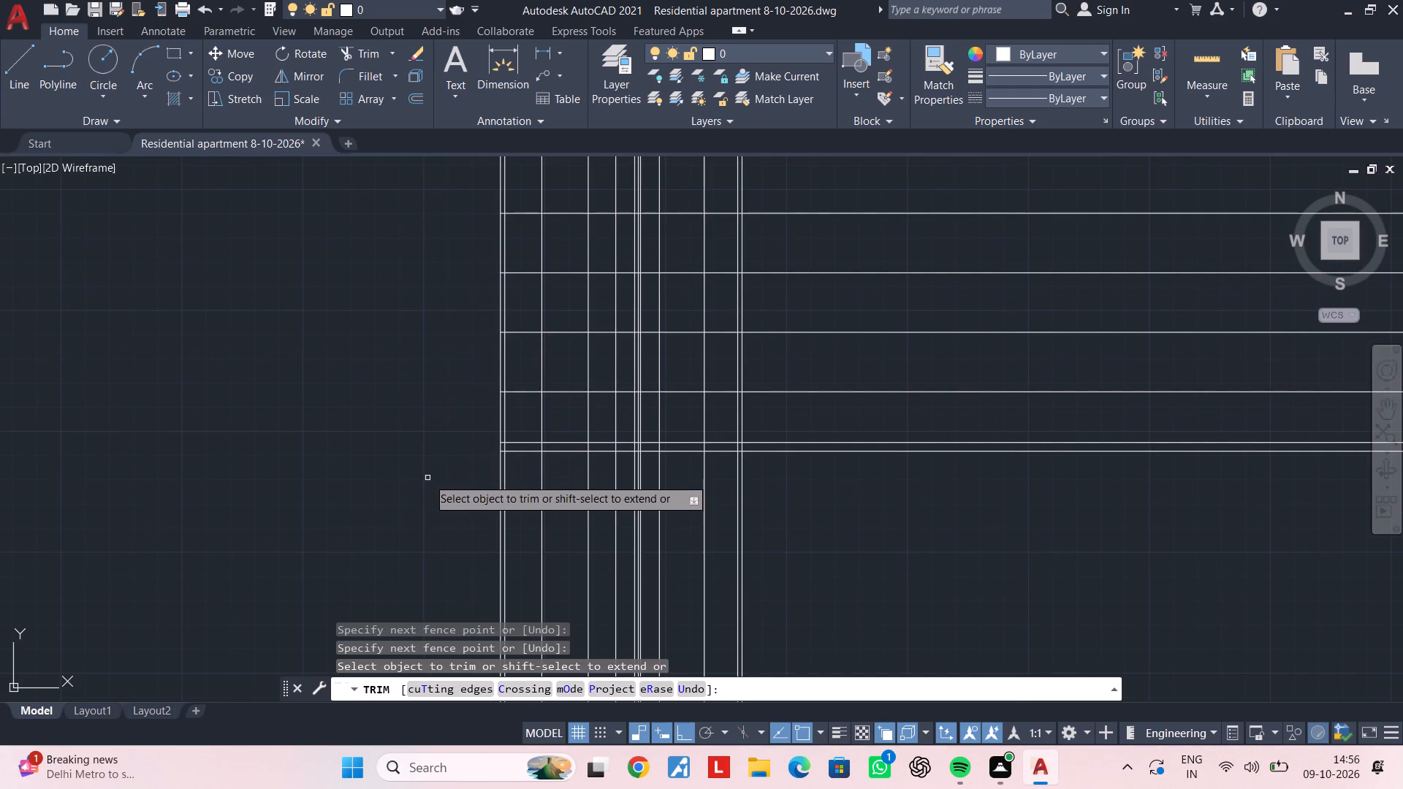
Trim the vertical lines extending below the lowest level line.
left_click(409, 473)
left_click(836, 487)
Trim the horizontal level lines beyond the outer face of the right side wall, and end the command.
scroll(842, 483, "down", 1)
middle_click_drag(842, 483, 798, 521)
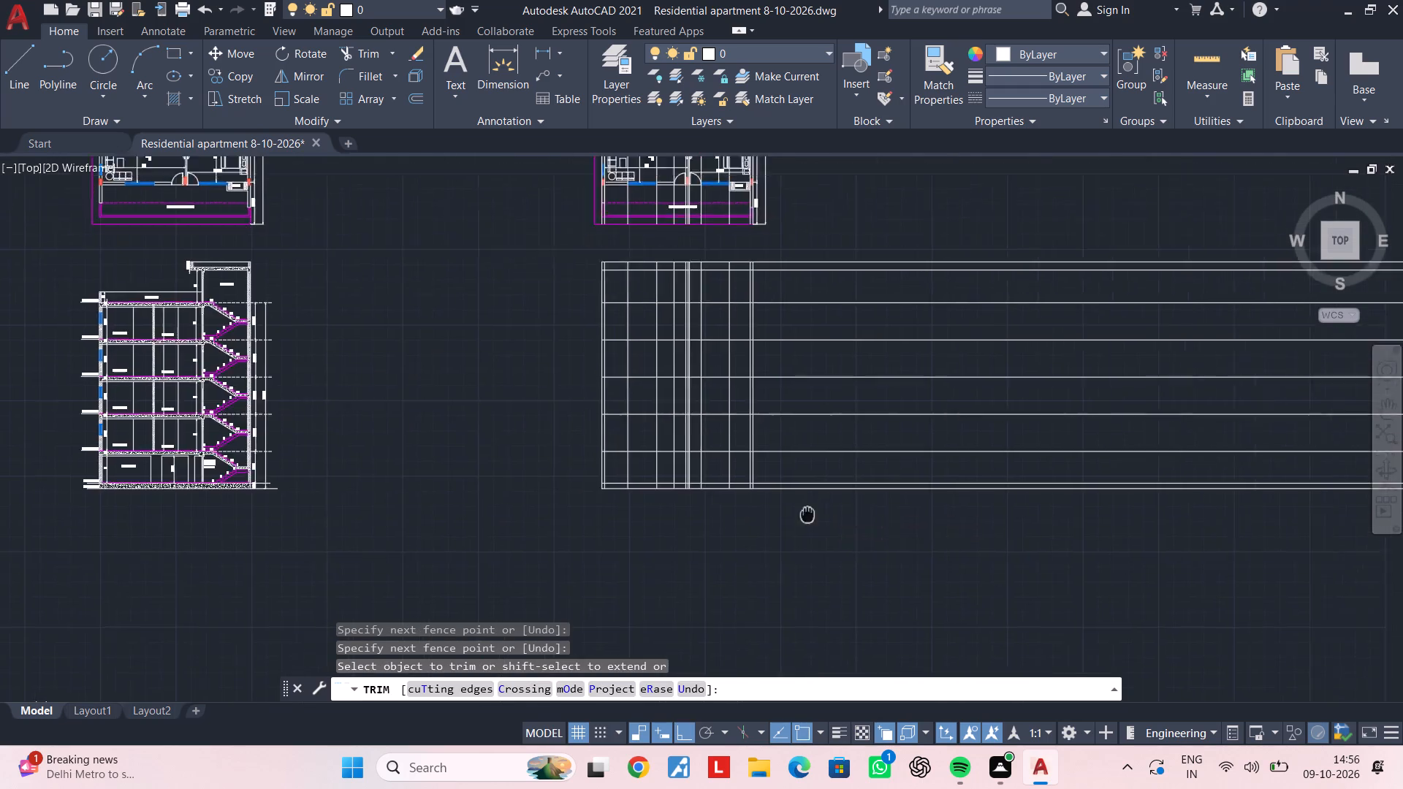
middle_click_drag(798, 521, 720, 574)
left_click(767, 601)
left_click(756, 310)
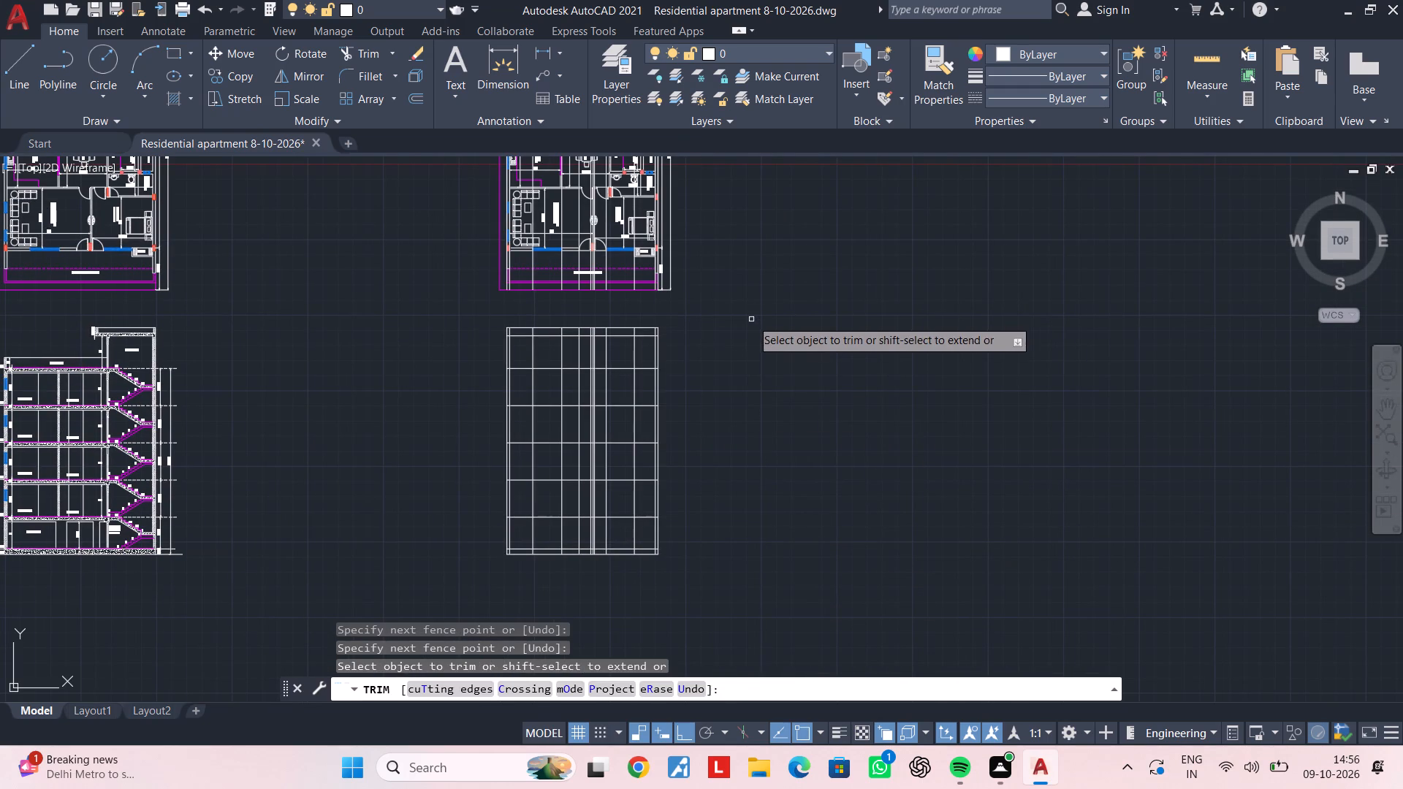
key("Escape")
key("Escape")
Delete the leftover vertical construction lines running through and above the second vertical floor plan.
scroll(751, 319, "down", 3)
middle_click_drag(756, 329, 772, 510)
scroll(757, 417, "up", 4)
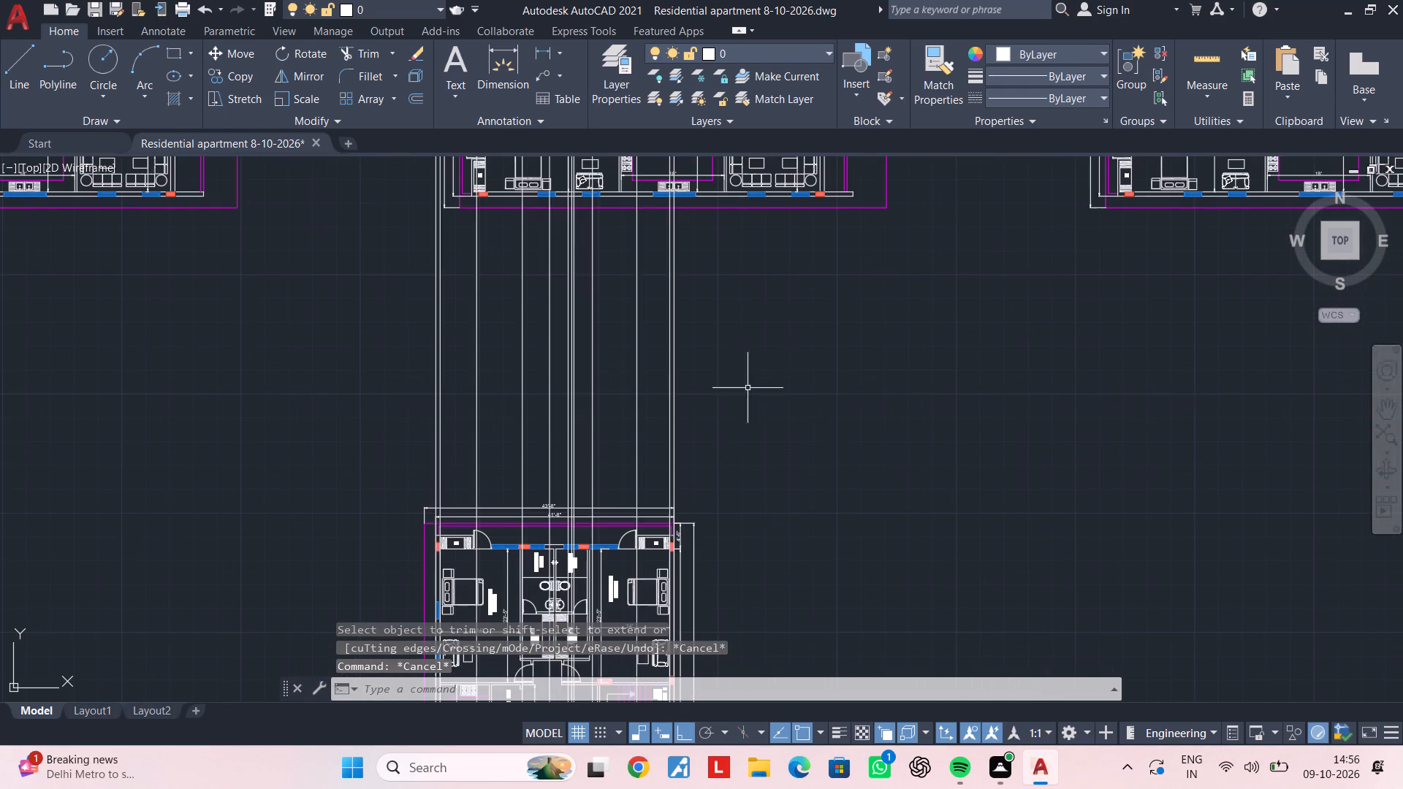
left_click(749, 366)
left_click(318, 373)
key("Delete")
scroll(550, 450, "down", 3)
middle_click_drag(683, 460, 653, 323)
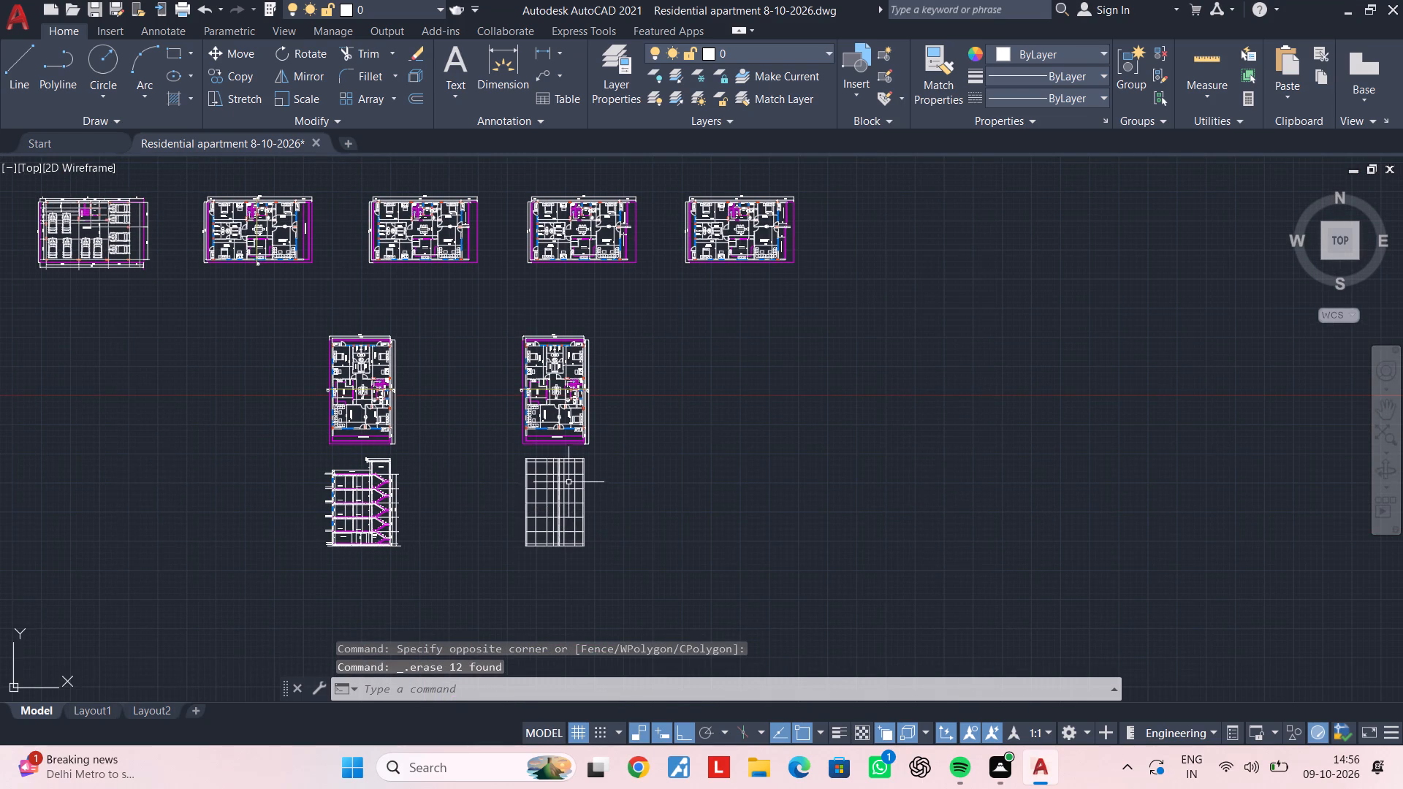
Examine the trimmed front elevation grid from its topmost level down to its base.
scroll(572, 467, "up", 5)
middle_click_drag(503, 492, 574, 415)
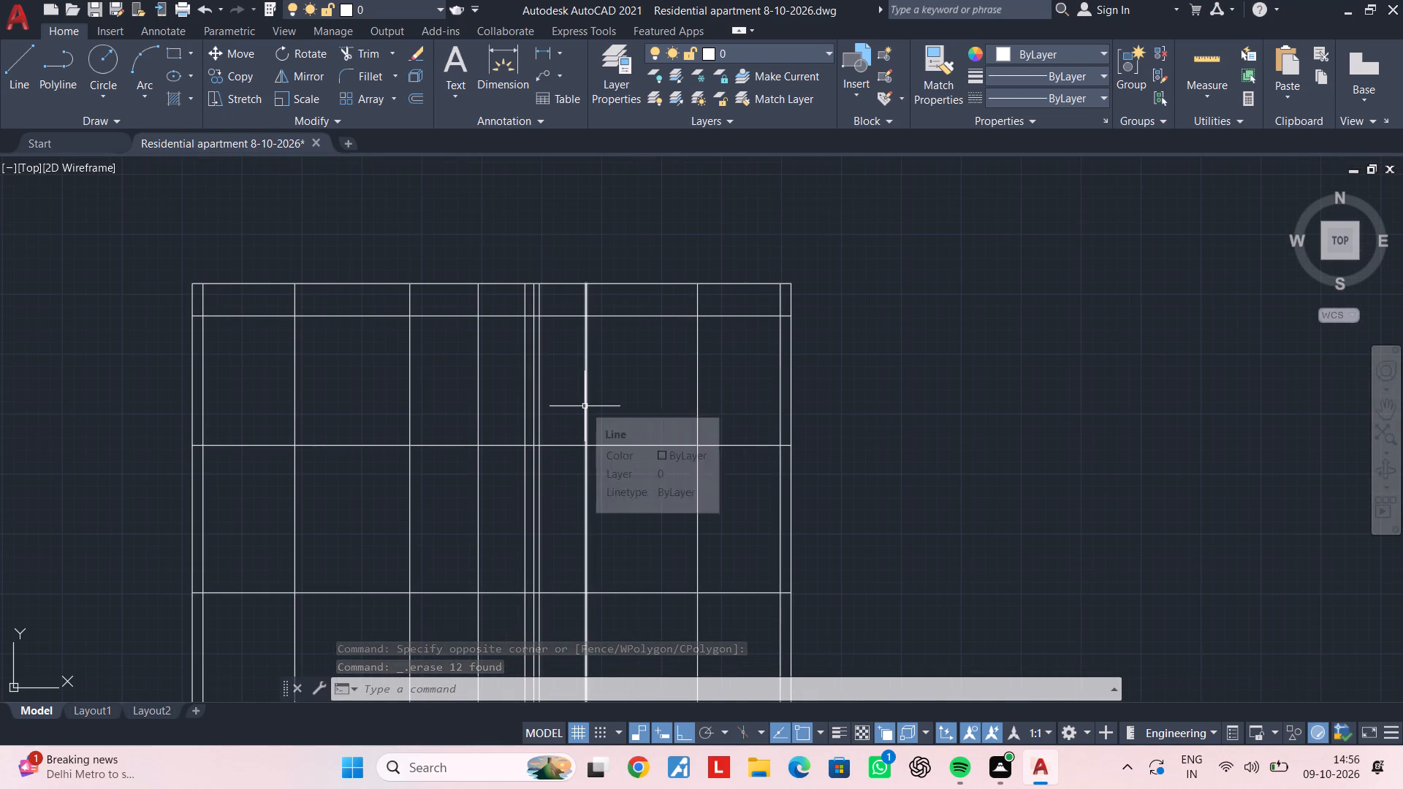
middle_click_drag(617, 522, 615, 314)
scroll(593, 428, "up", 2)
scroll(593, 428, "down", 2)
middle_click_drag(593, 428, 602, 260)
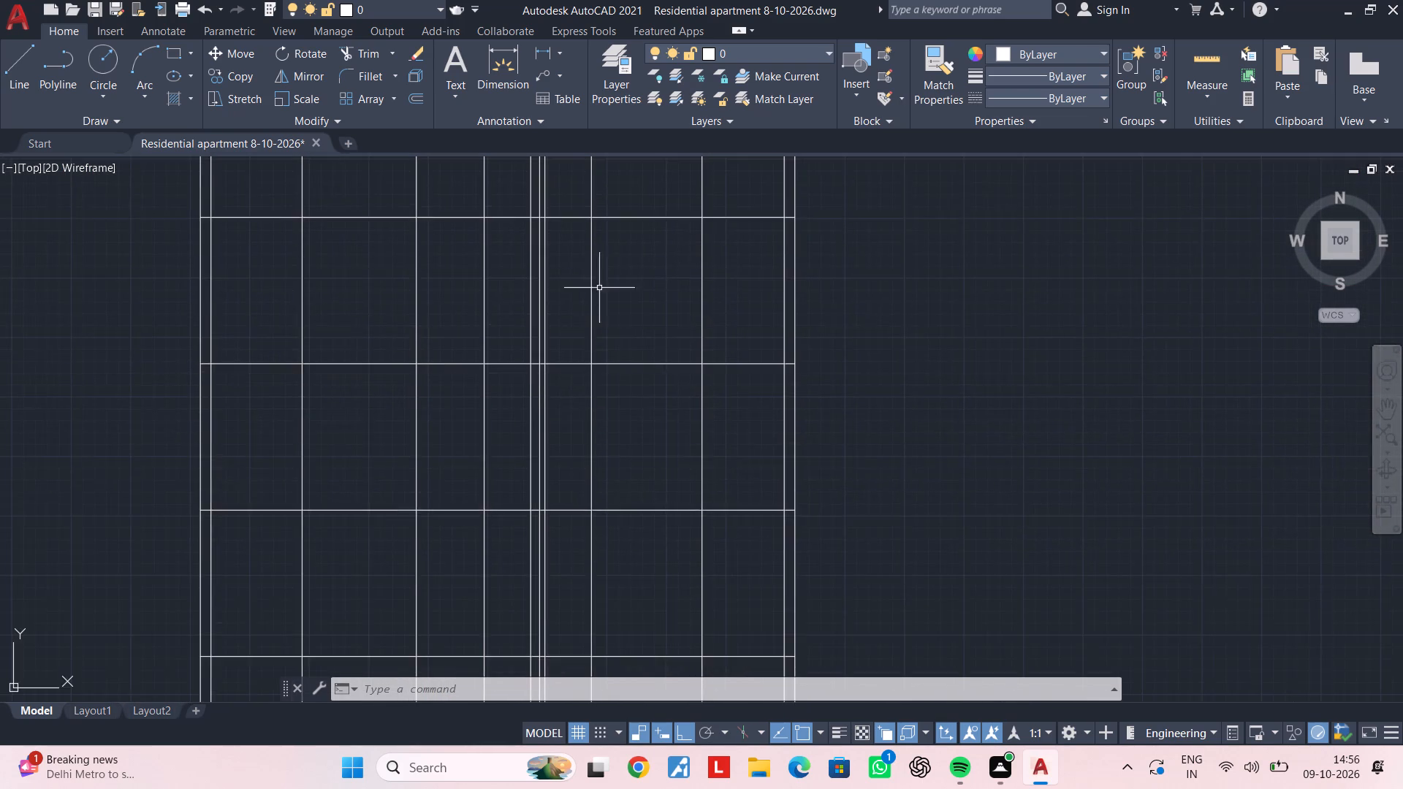
middle_click_drag(597, 338, 597, 252)
middle_click_drag(588, 337, 588, 207)
middle_click_drag(569, 345, 582, 261)
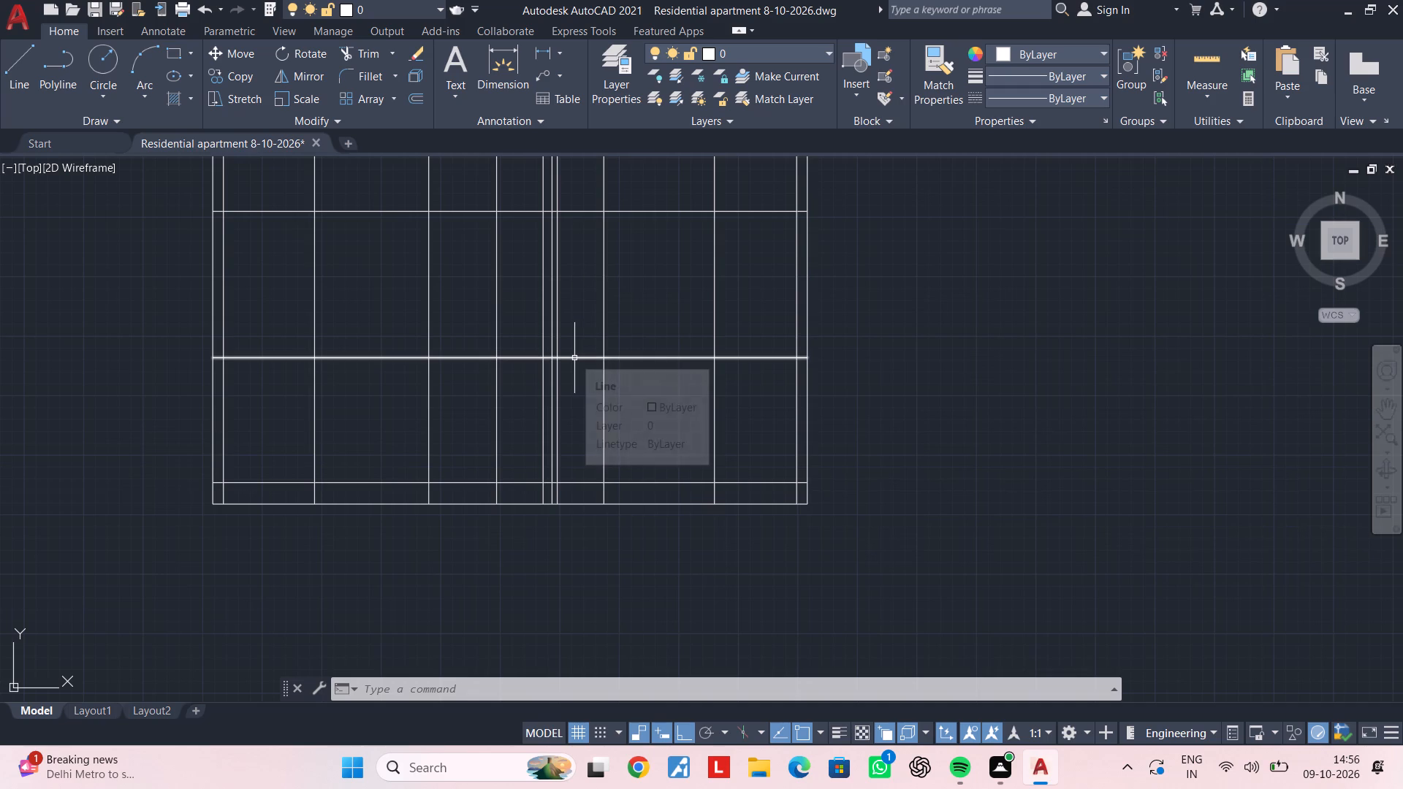
middle_click_drag(699, 372, 643, 434)
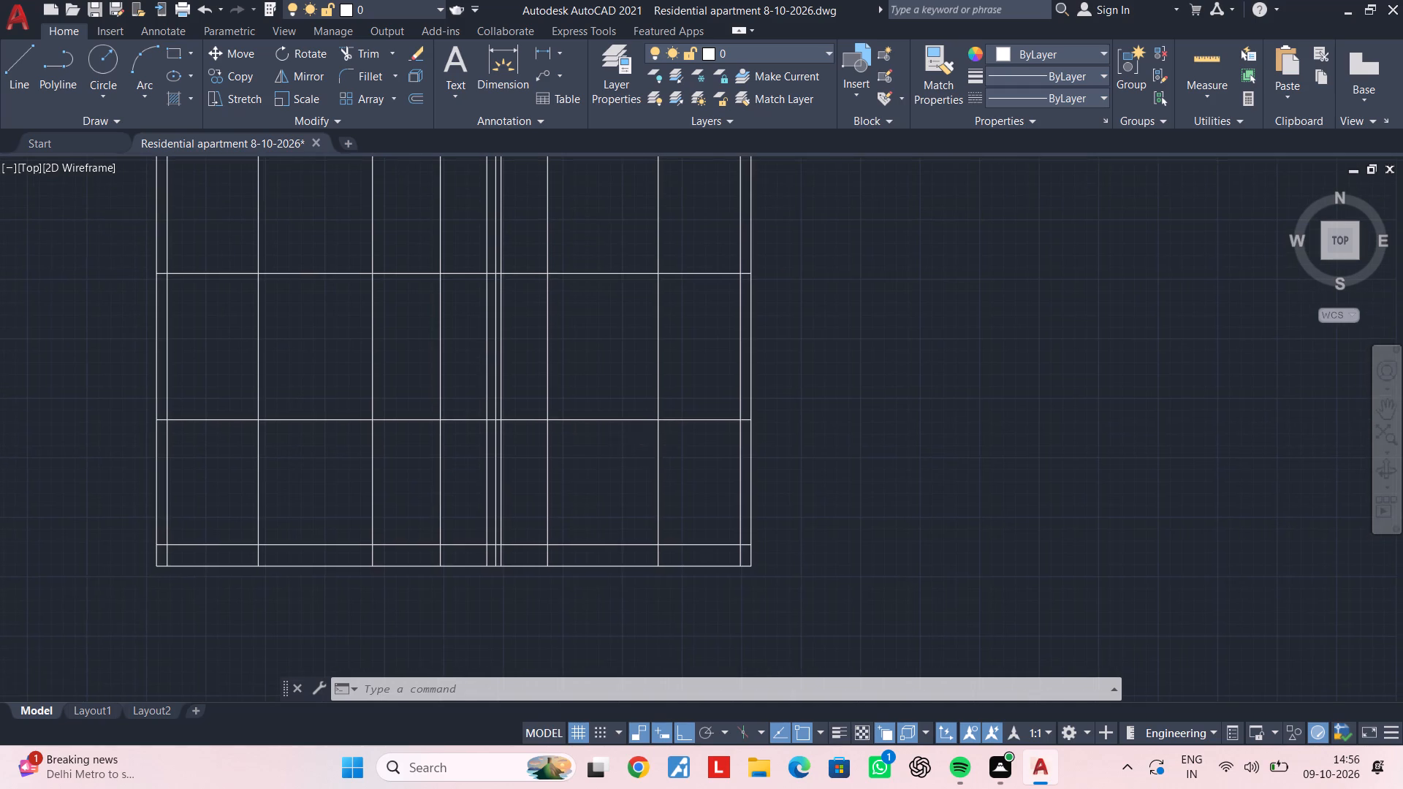
middle_click_drag(656, 453, 656, 354)
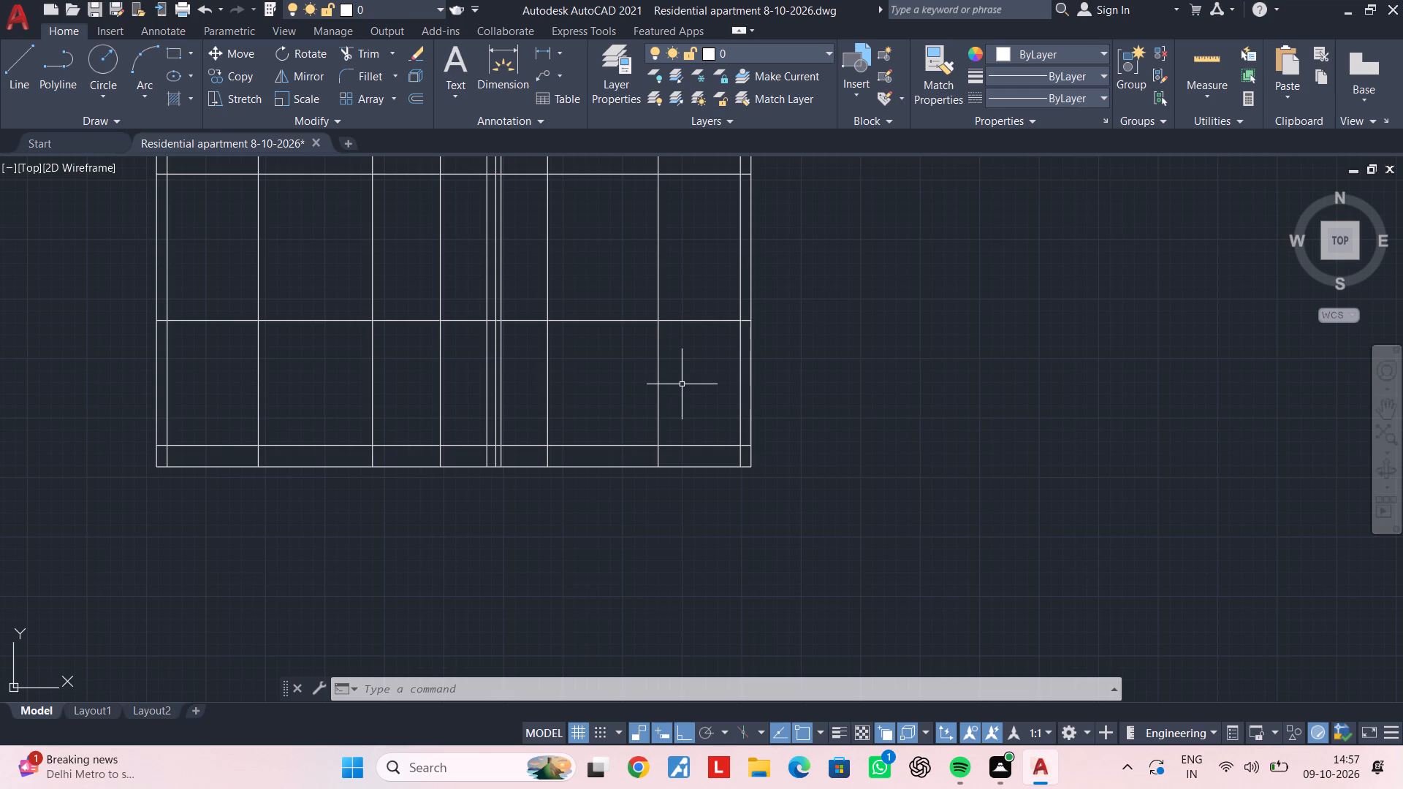
Trim the intermediate vertical lines out of the ground-floor bay, between the lowest floor line and the plinth line.
scroll(691, 551, "down", 2)
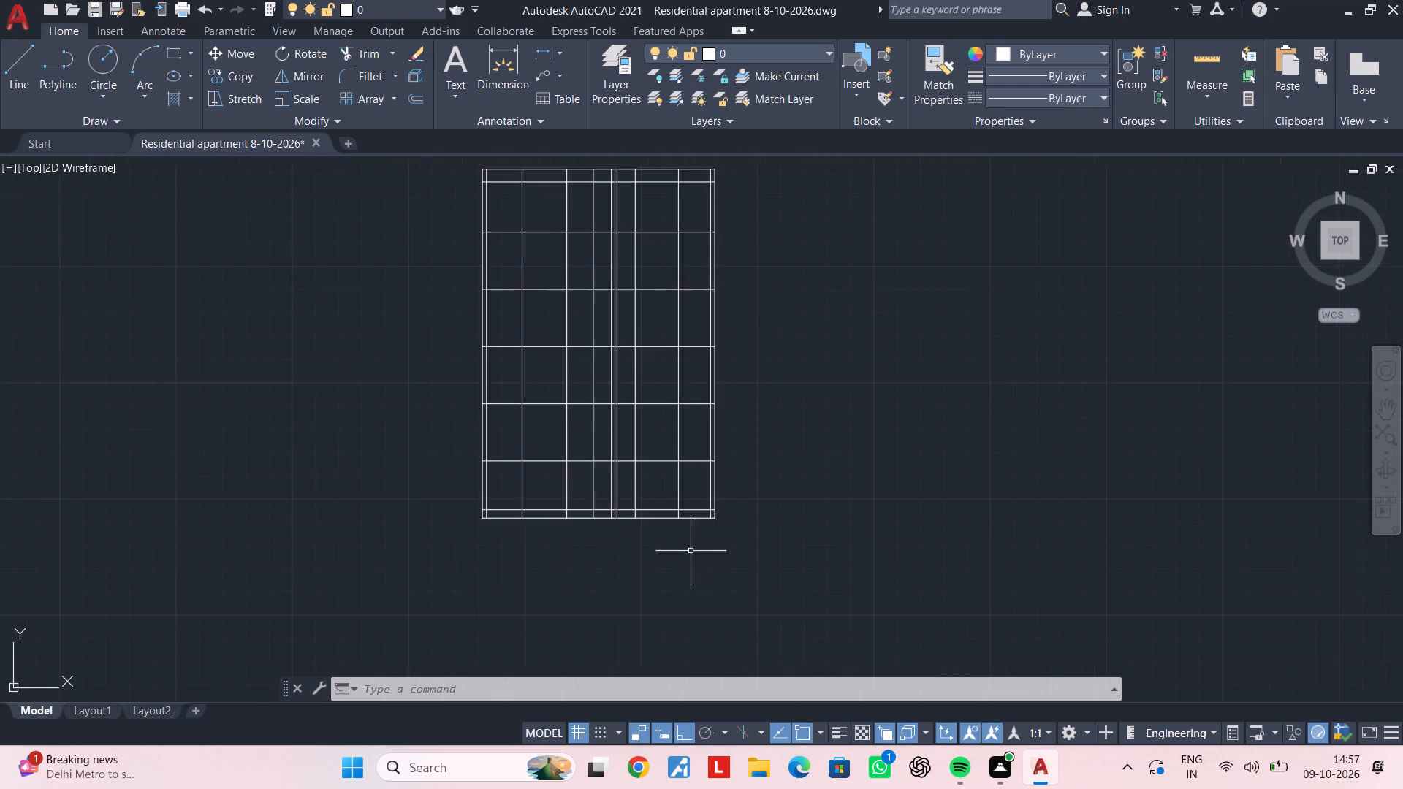
middle_click_drag(678, 550, 883, 519)
scroll(815, 476, "up", 2)
middle_click_drag(811, 478, 743, 500)
key("Escape")
key("Escape")
key("Escape")
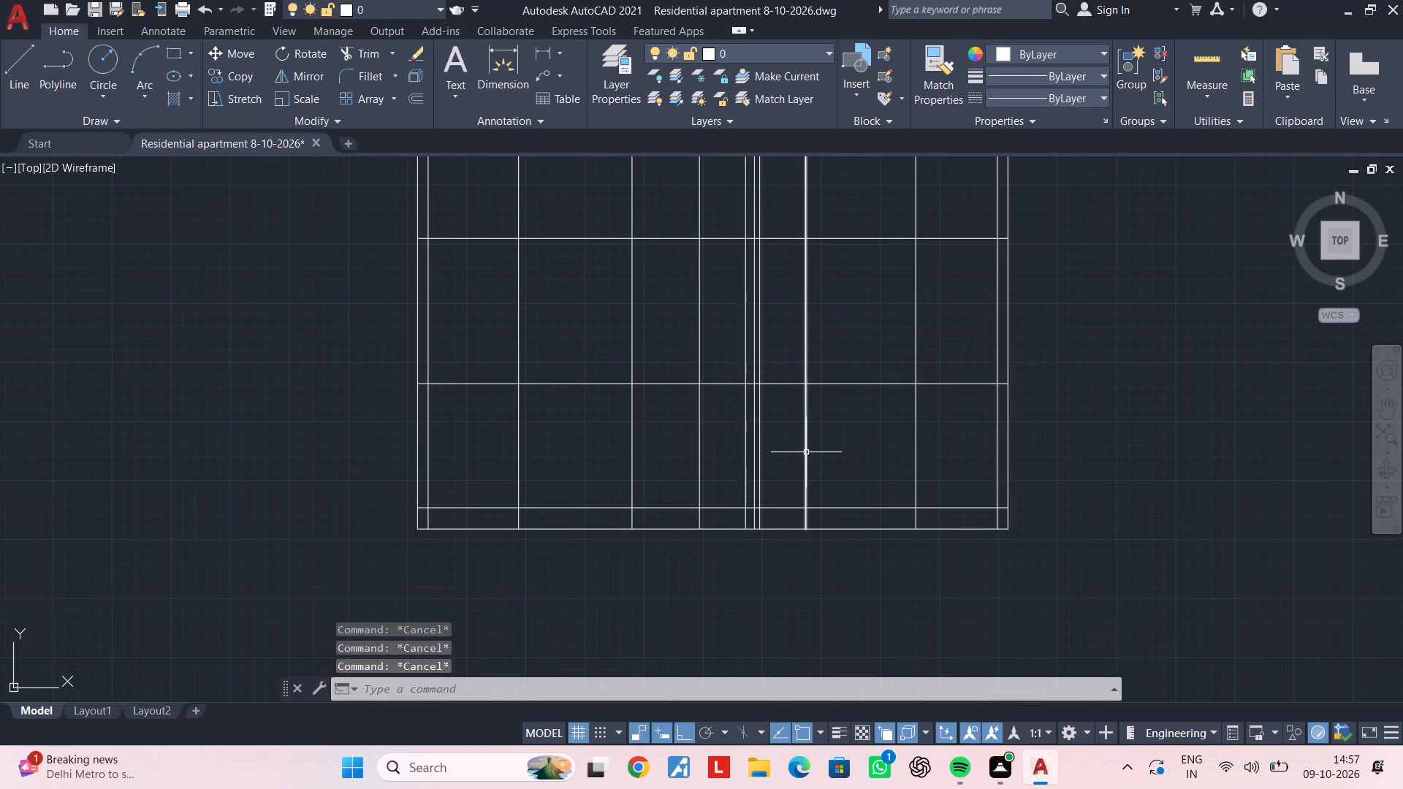
key("t")
key("r")
key("space")
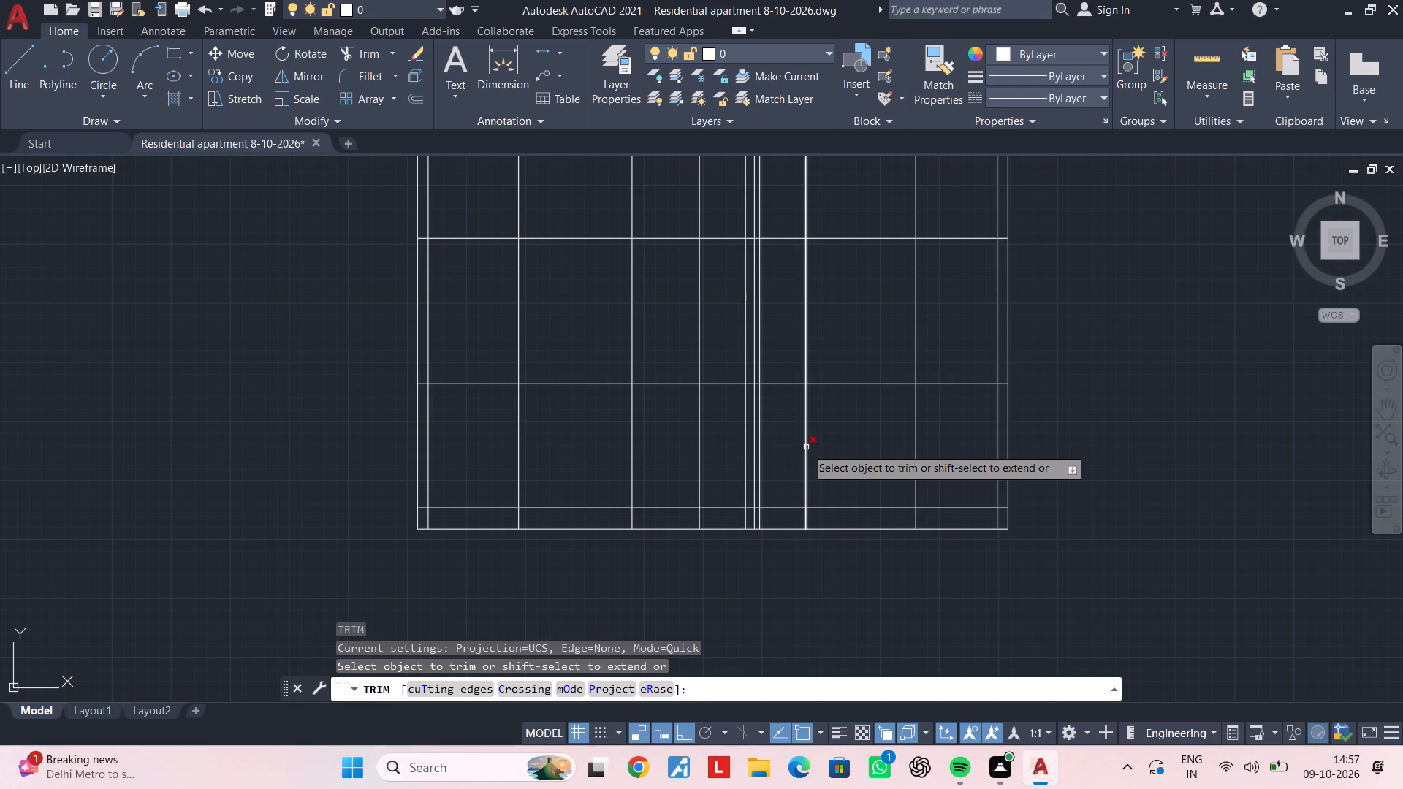
left_click(988, 455)
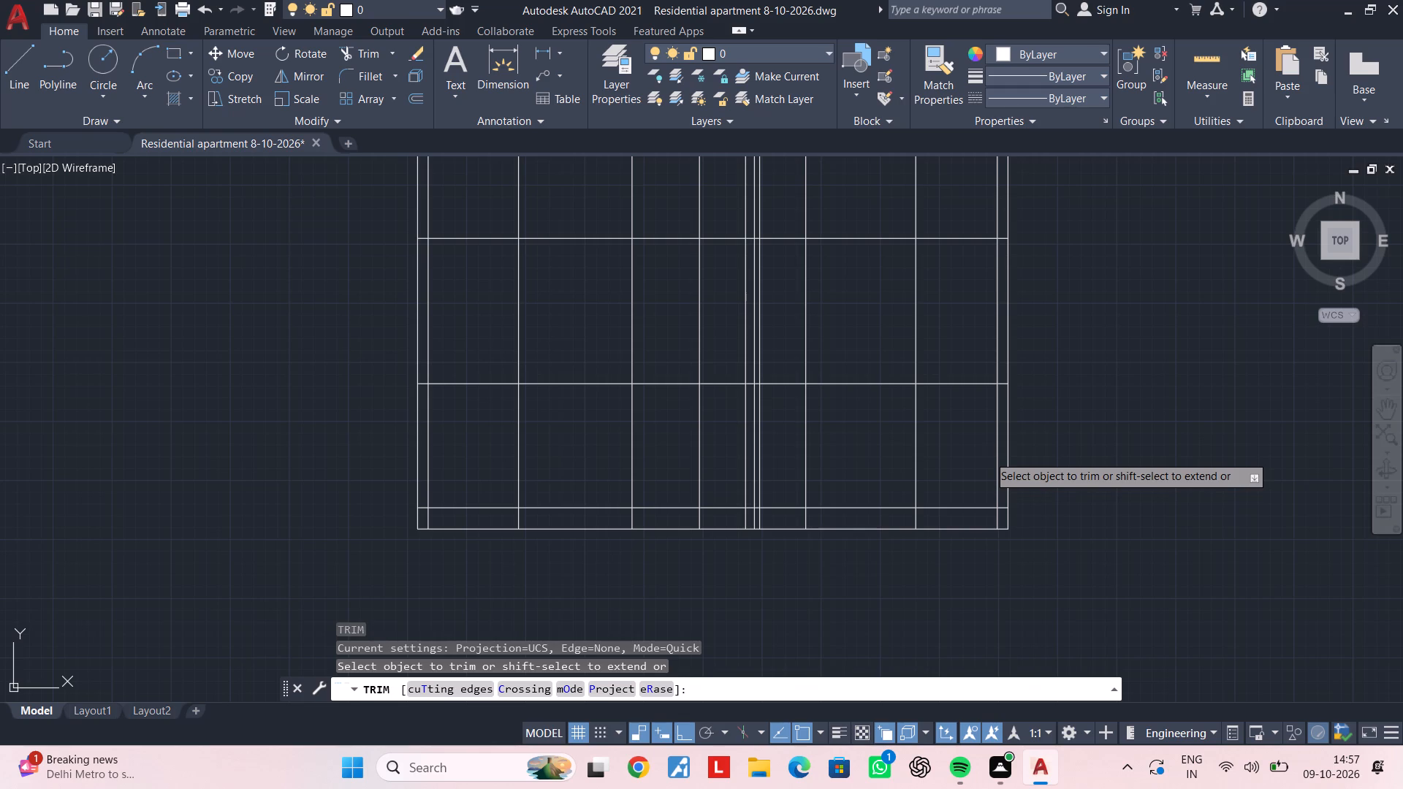
left_click(476, 435)
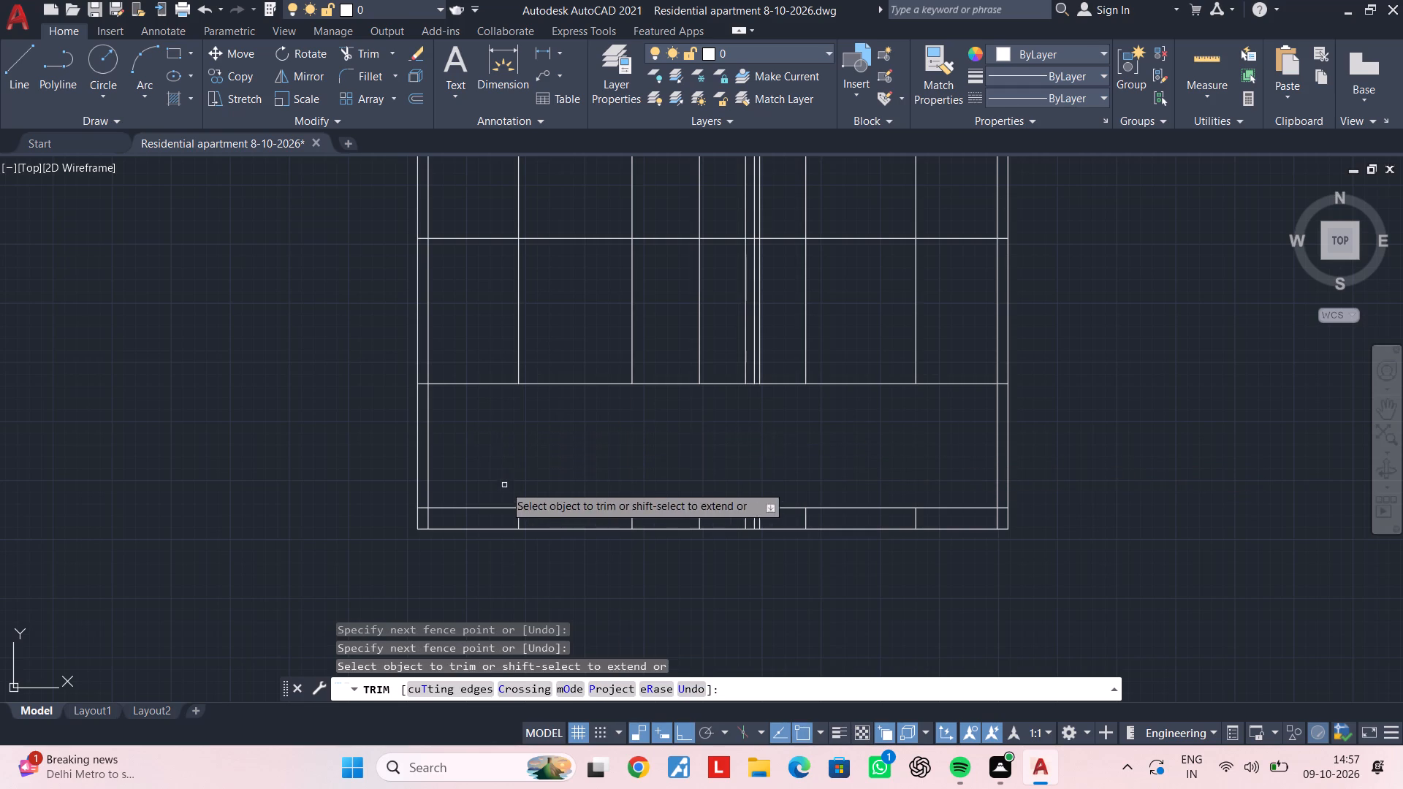
key("space")
Trim the leftover intermediate vertical line stubs inside the plinth band at the elevation's base, and end the command.
key("space")
scroll(504, 519, "up", 2)
left_click(504, 519)
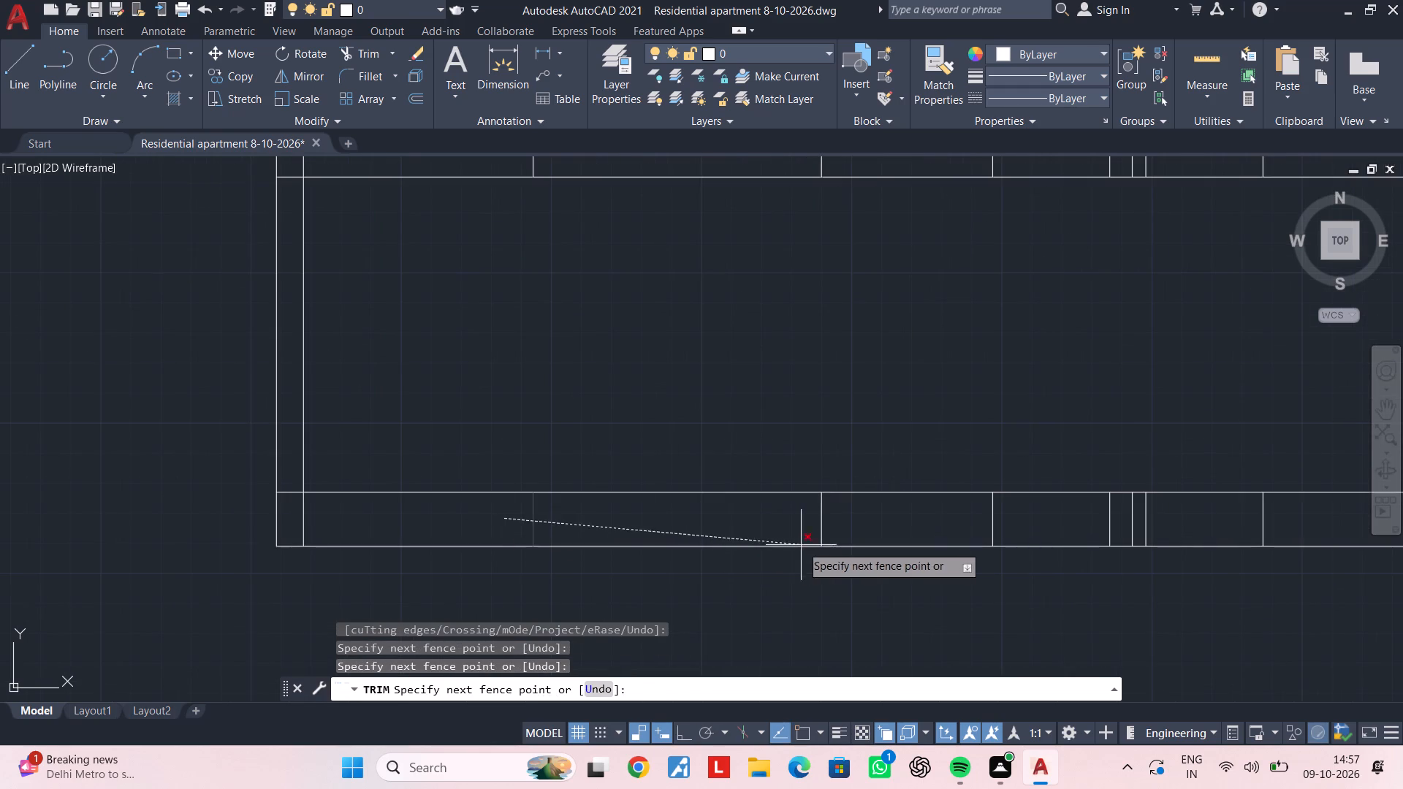
middle_click_drag(811, 535, 439, 461)
scroll(739, 435, "down", 1)
middle_click_drag(783, 449, 541, 452)
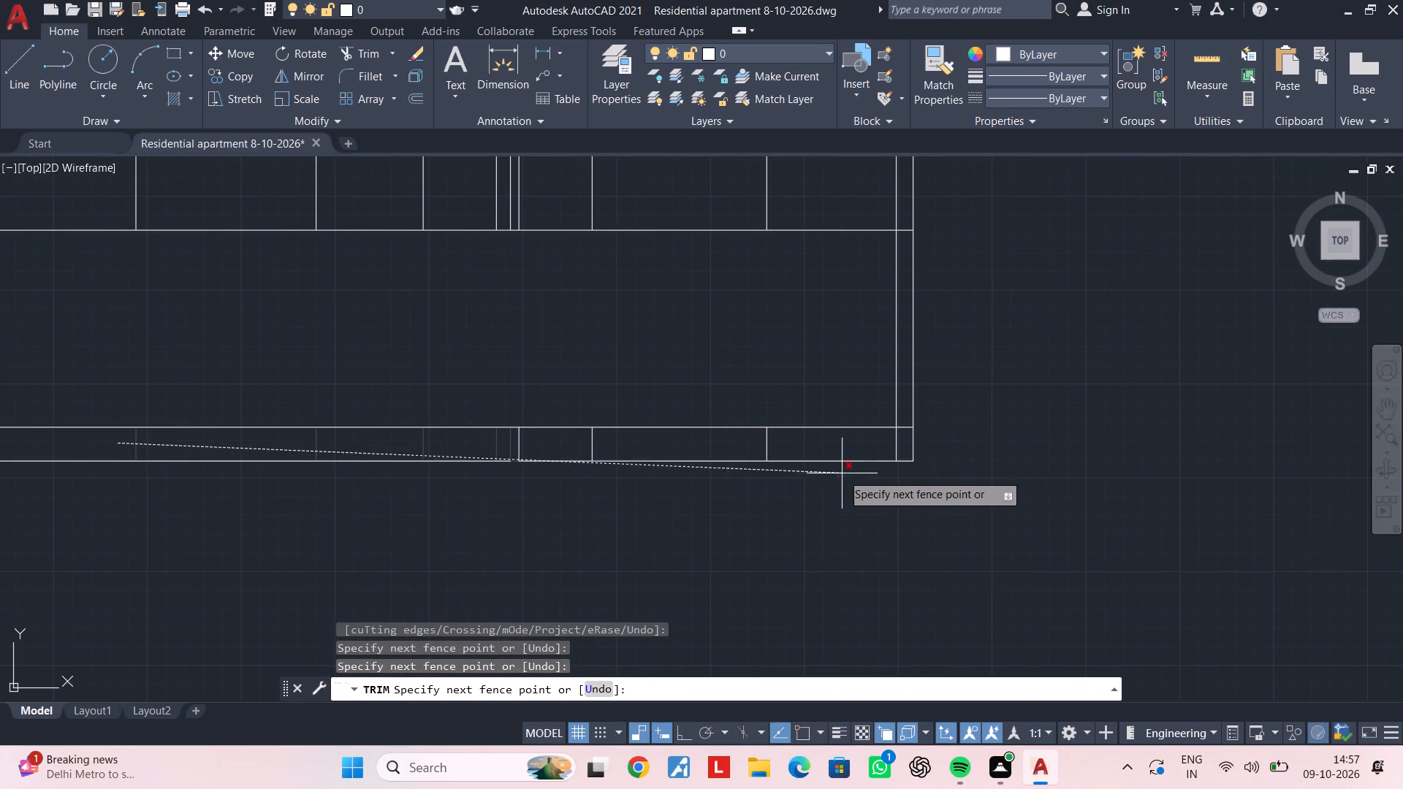
left_click(809, 445)
key("Escape")
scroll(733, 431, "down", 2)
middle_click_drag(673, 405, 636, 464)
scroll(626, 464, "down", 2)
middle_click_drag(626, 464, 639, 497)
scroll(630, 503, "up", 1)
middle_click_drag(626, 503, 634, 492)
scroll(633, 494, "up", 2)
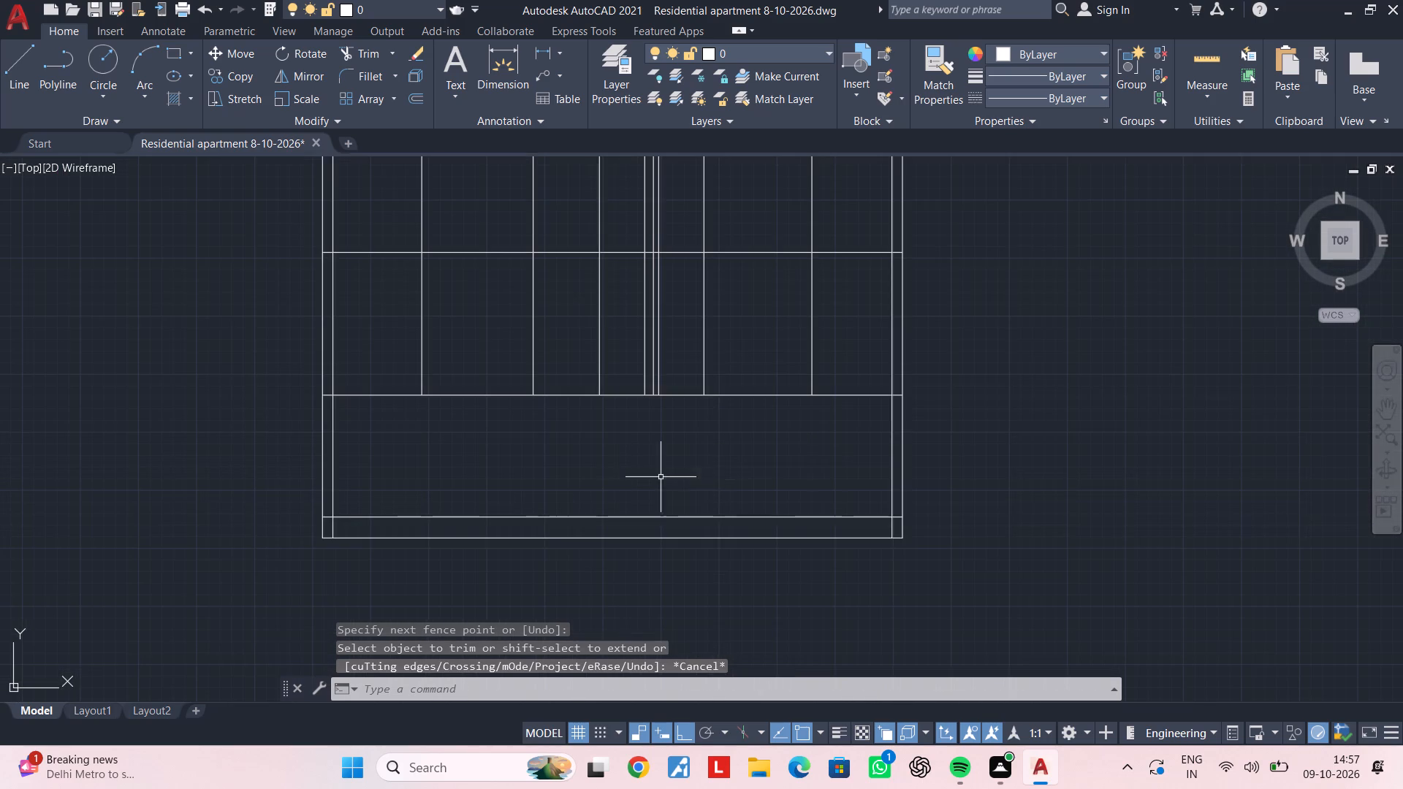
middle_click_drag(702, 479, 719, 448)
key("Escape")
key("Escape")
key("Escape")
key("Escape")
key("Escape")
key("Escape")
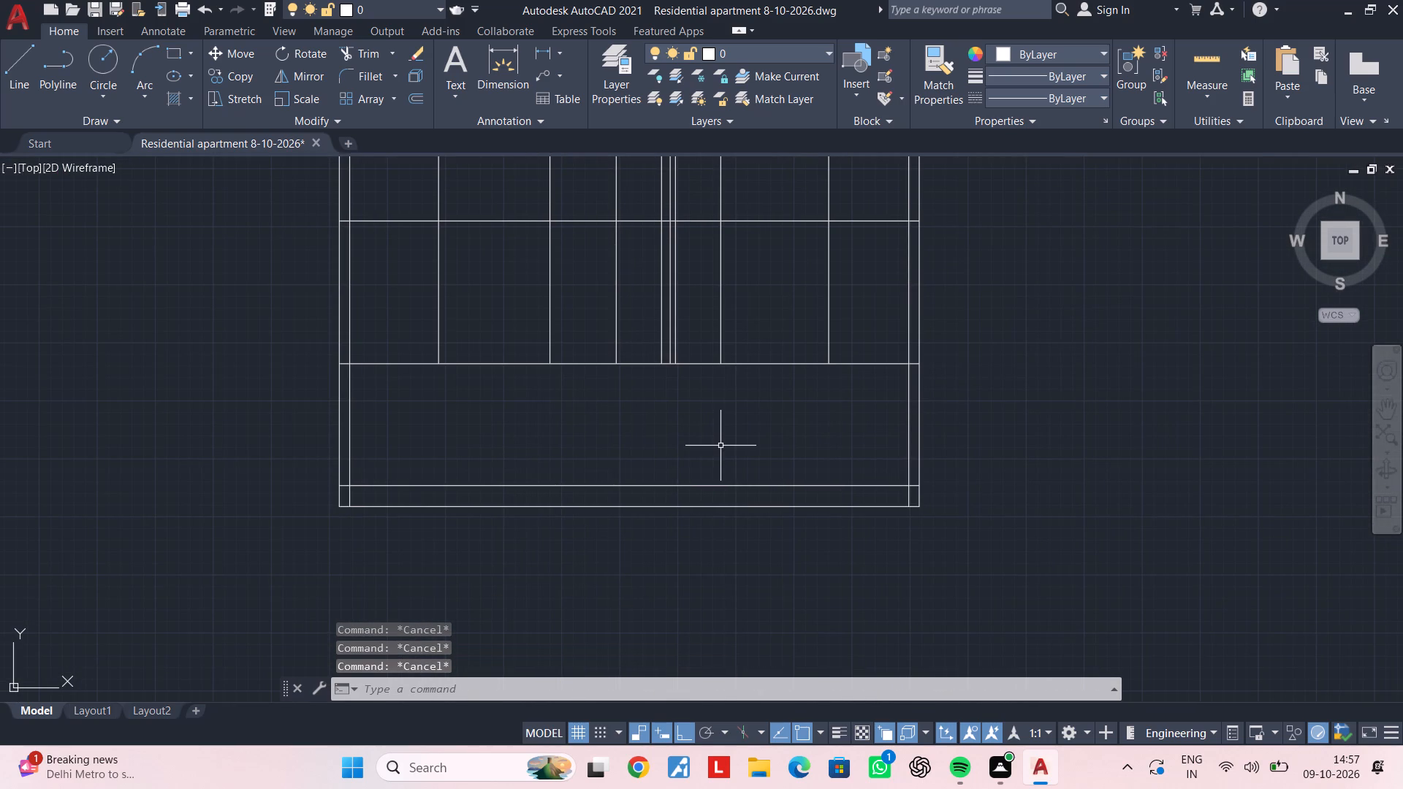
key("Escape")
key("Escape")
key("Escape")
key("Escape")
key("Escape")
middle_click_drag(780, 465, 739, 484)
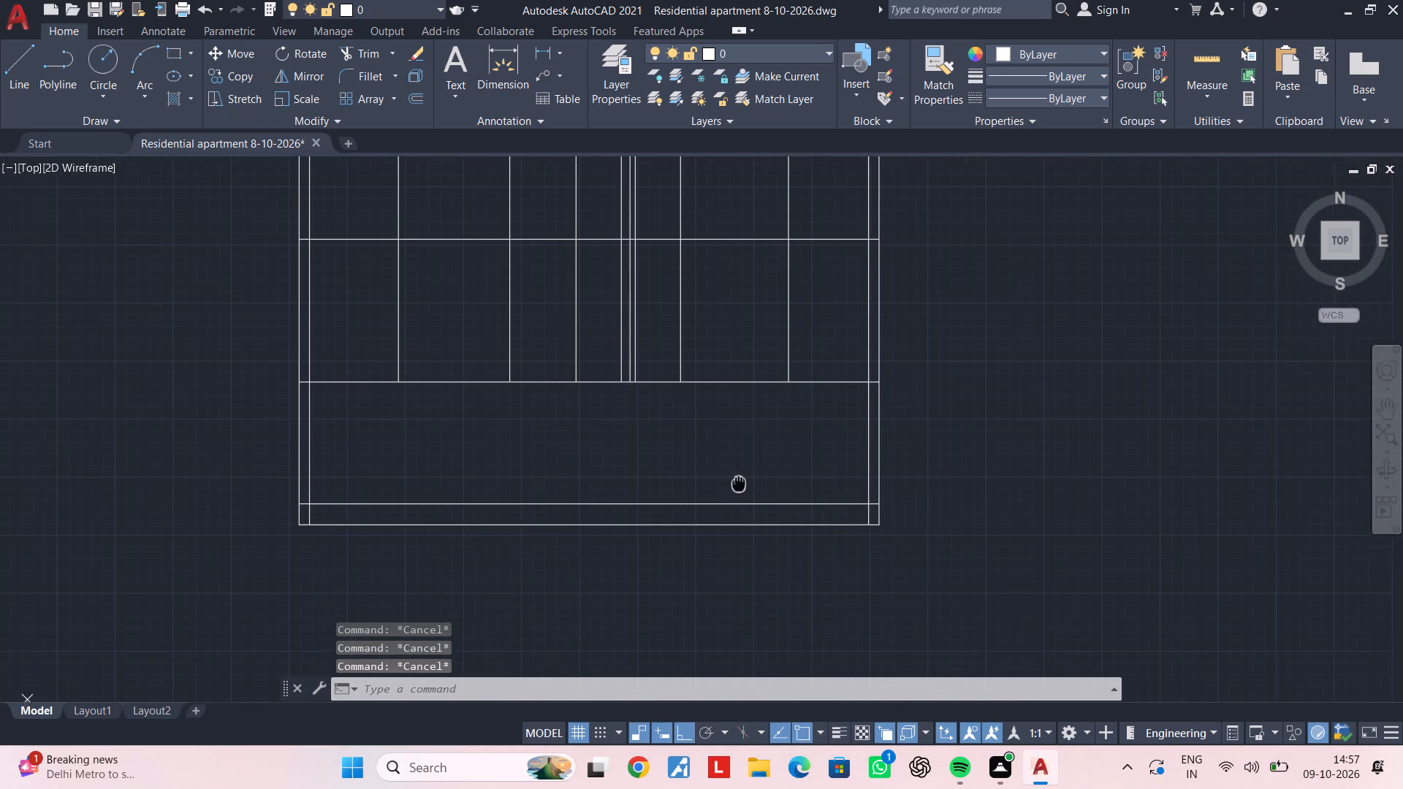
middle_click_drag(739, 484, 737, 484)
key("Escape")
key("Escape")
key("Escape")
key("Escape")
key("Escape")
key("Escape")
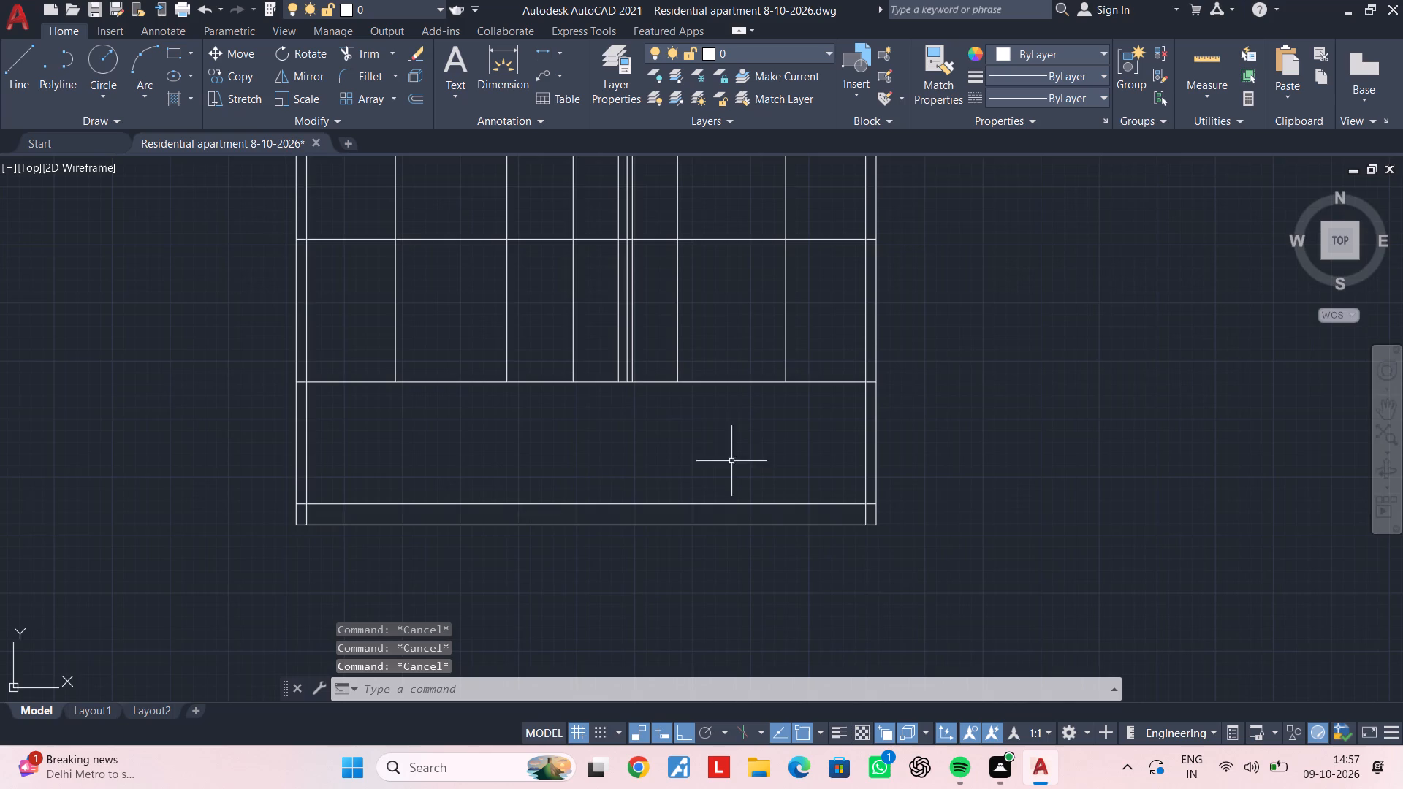
Add a vertical linear dimension for the ground-floor height, from the lowest floor line to the plinth line, outside the right wall.
middle_click_drag(744, 440, 693, 533)
key("Escape")
key("Escape")
left_click(543, 47)
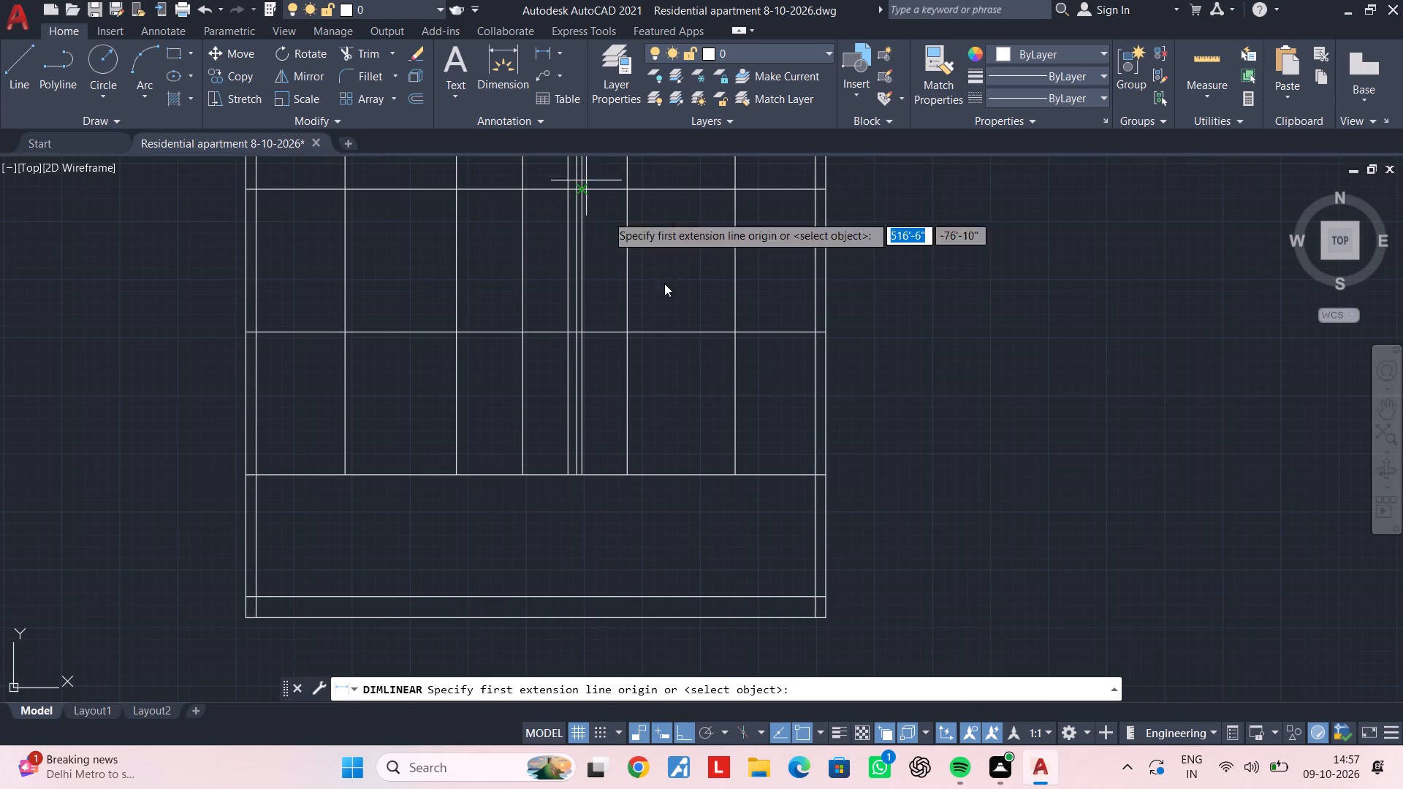
left_click(827, 474)
left_click(824, 600)
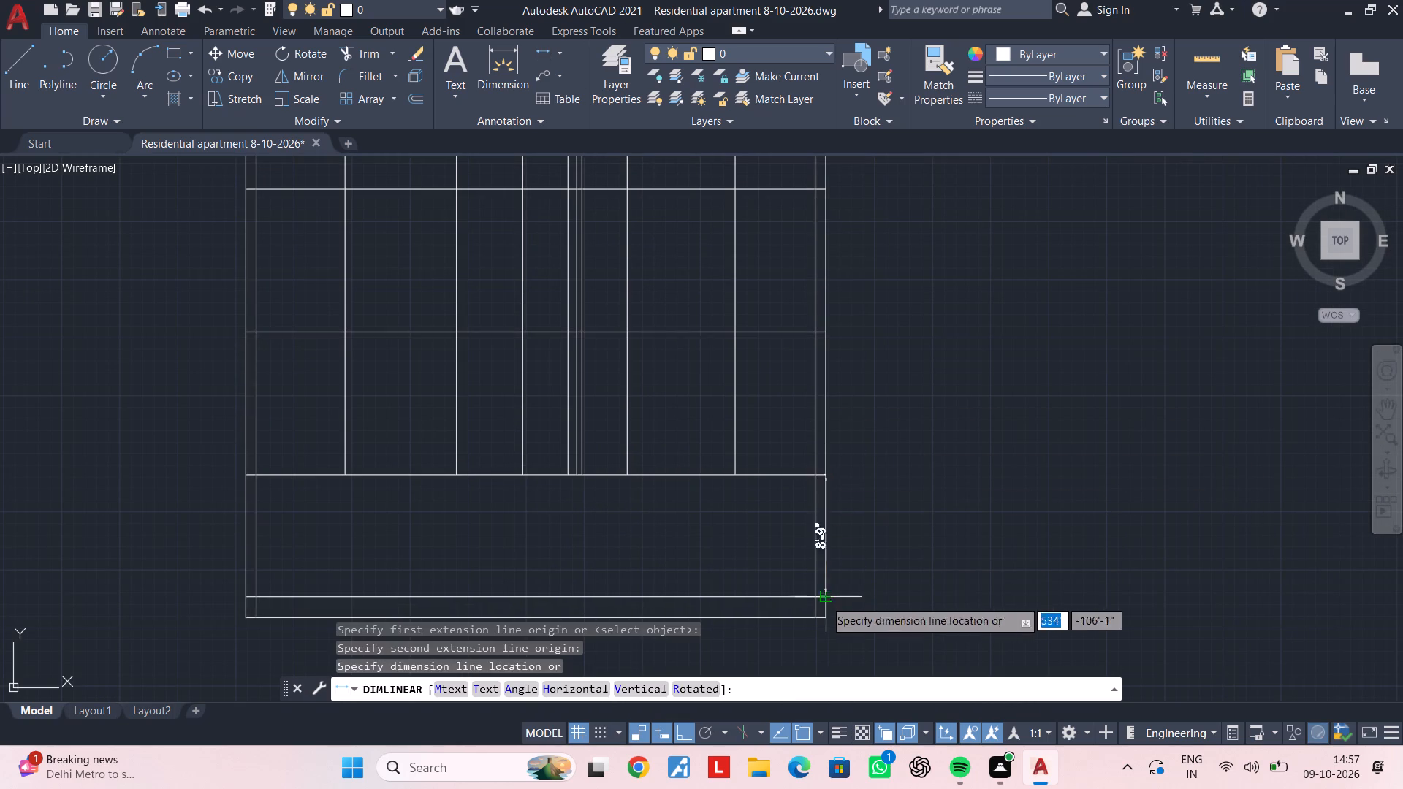
left_click(891, 584)
key("Escape")
key("Escape")
middle_click_drag(830, 513, 840, 507)
key("Escape")
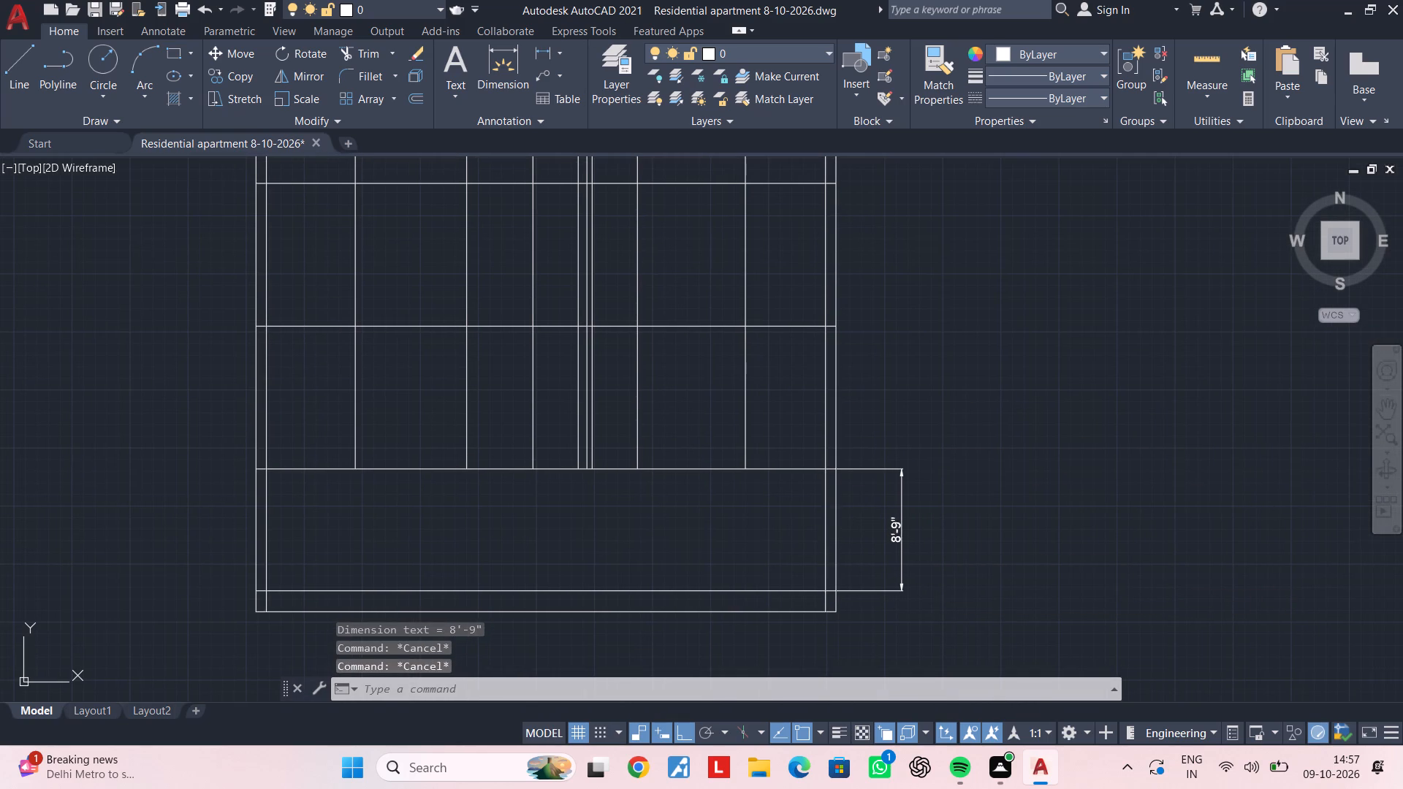
key("Escape")
key("Escape")
key("Escape")
key("Escape")
key("Escape")
Trim the inner lines of the right and left side walls inside the plinth band, and end the command.
scroll(836, 608, "up", 2)
key("t")
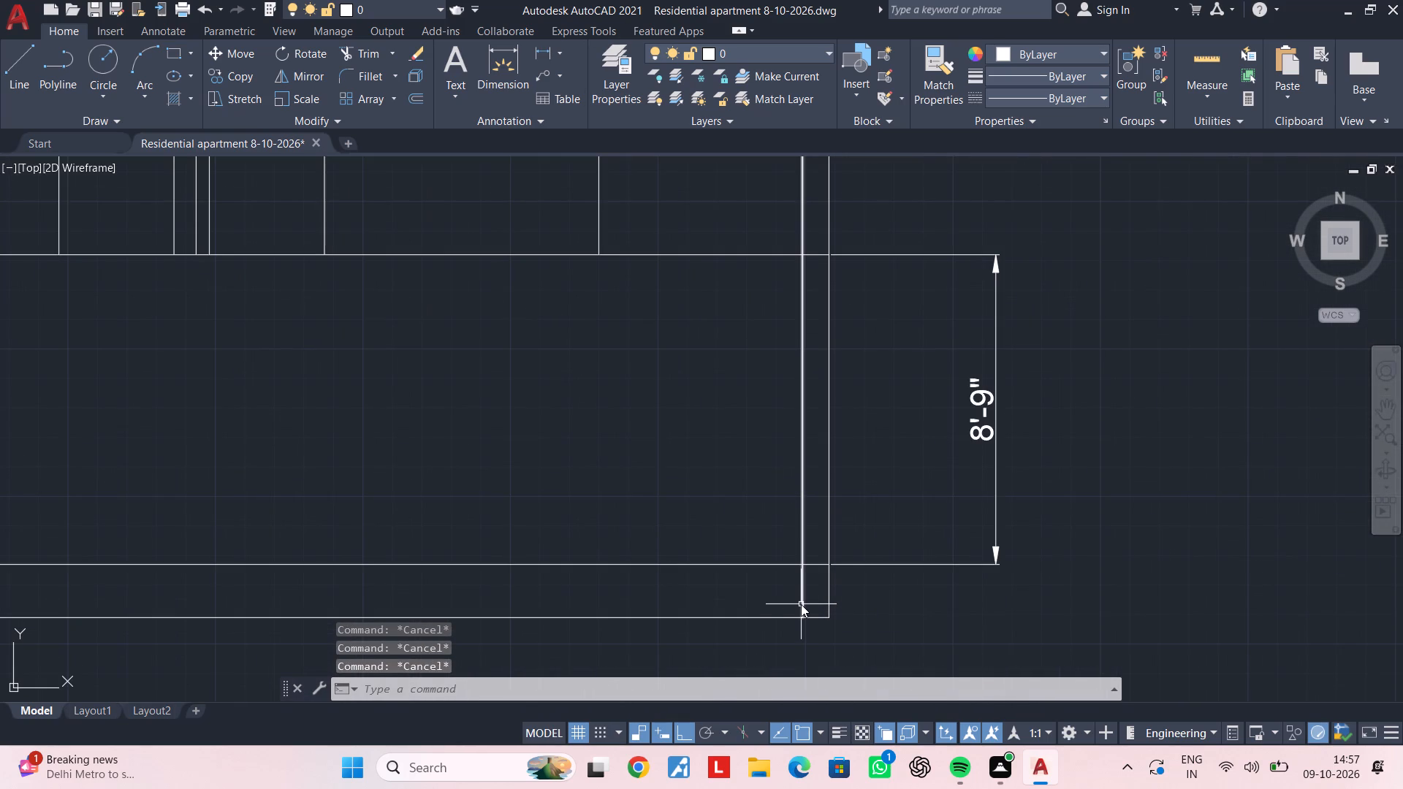
type("R")
key("space")
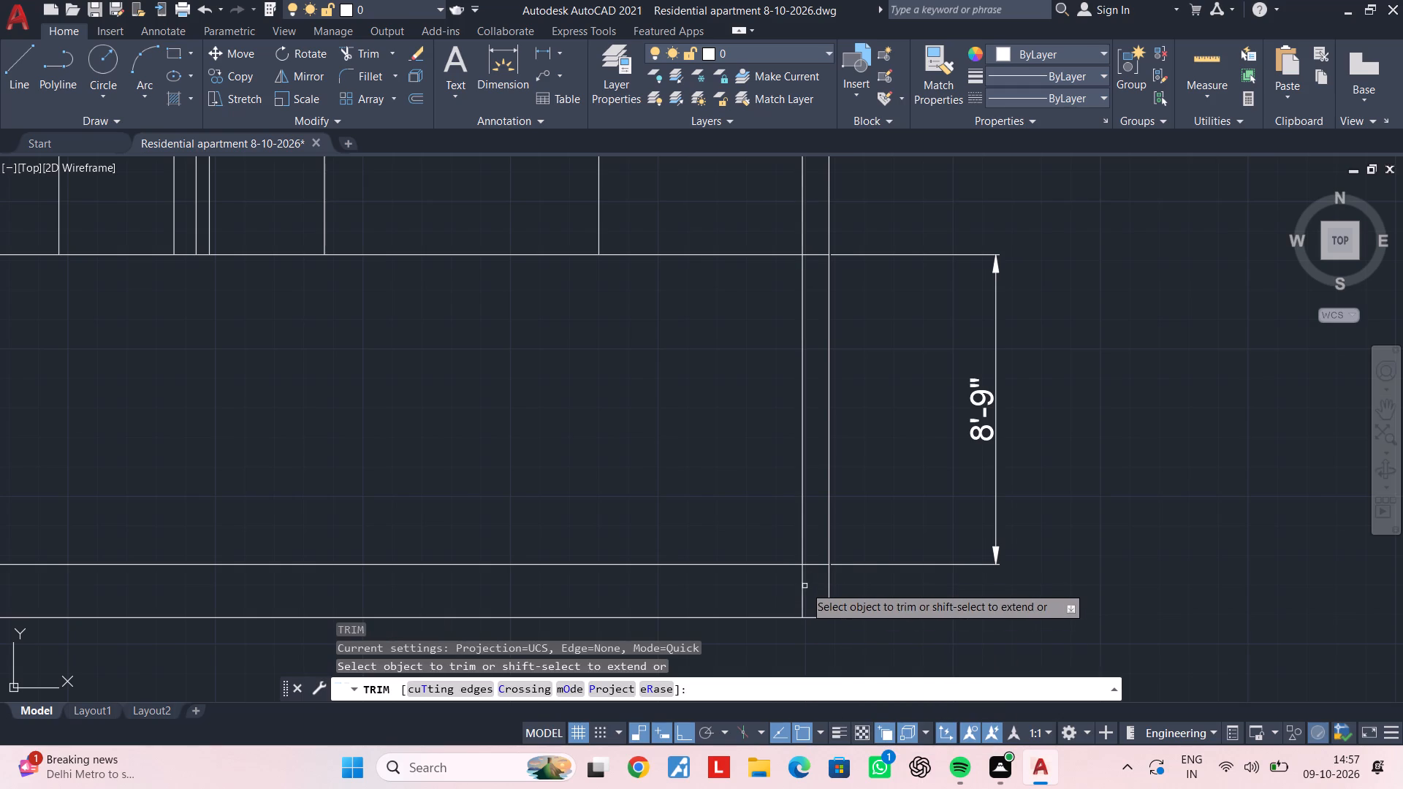
left_click(802, 586)
scroll(704, 582, "down", 1)
middle_click_drag(705, 582, 1096, 594)
middle_click_drag(688, 574, 872, 559)
scroll(513, 576, "up", 1)
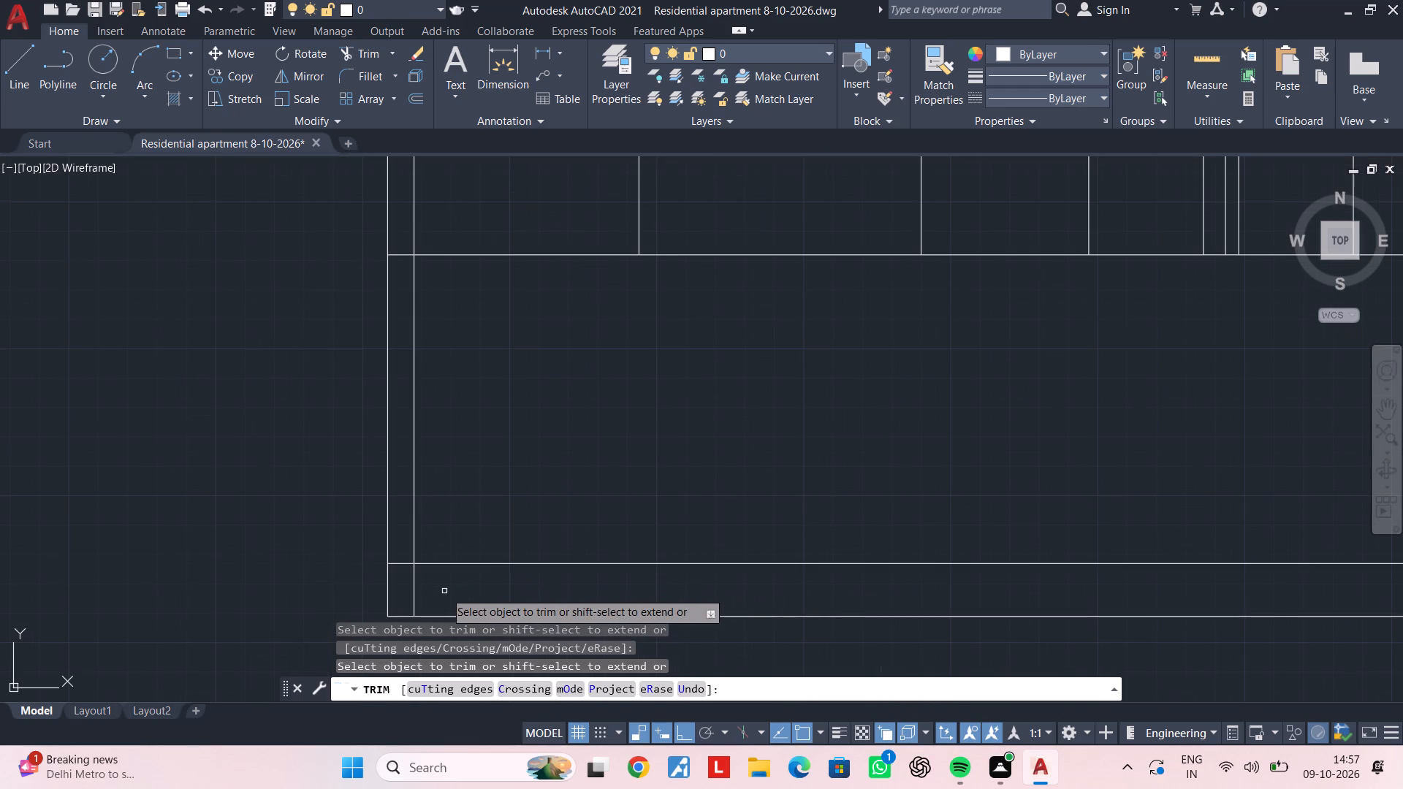
left_click(414, 584)
key("Escape")
key("Escape")
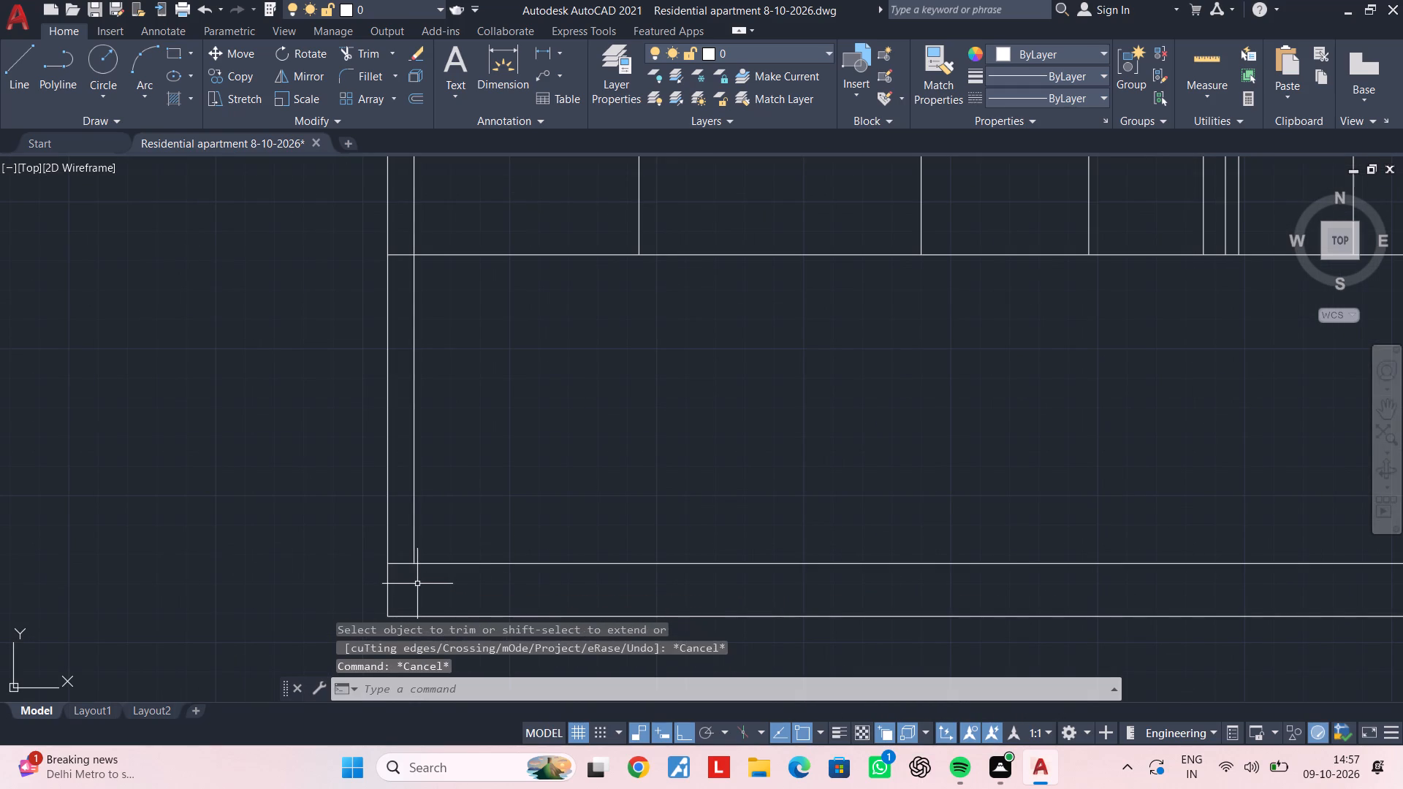
key("Escape")
key("Escape")
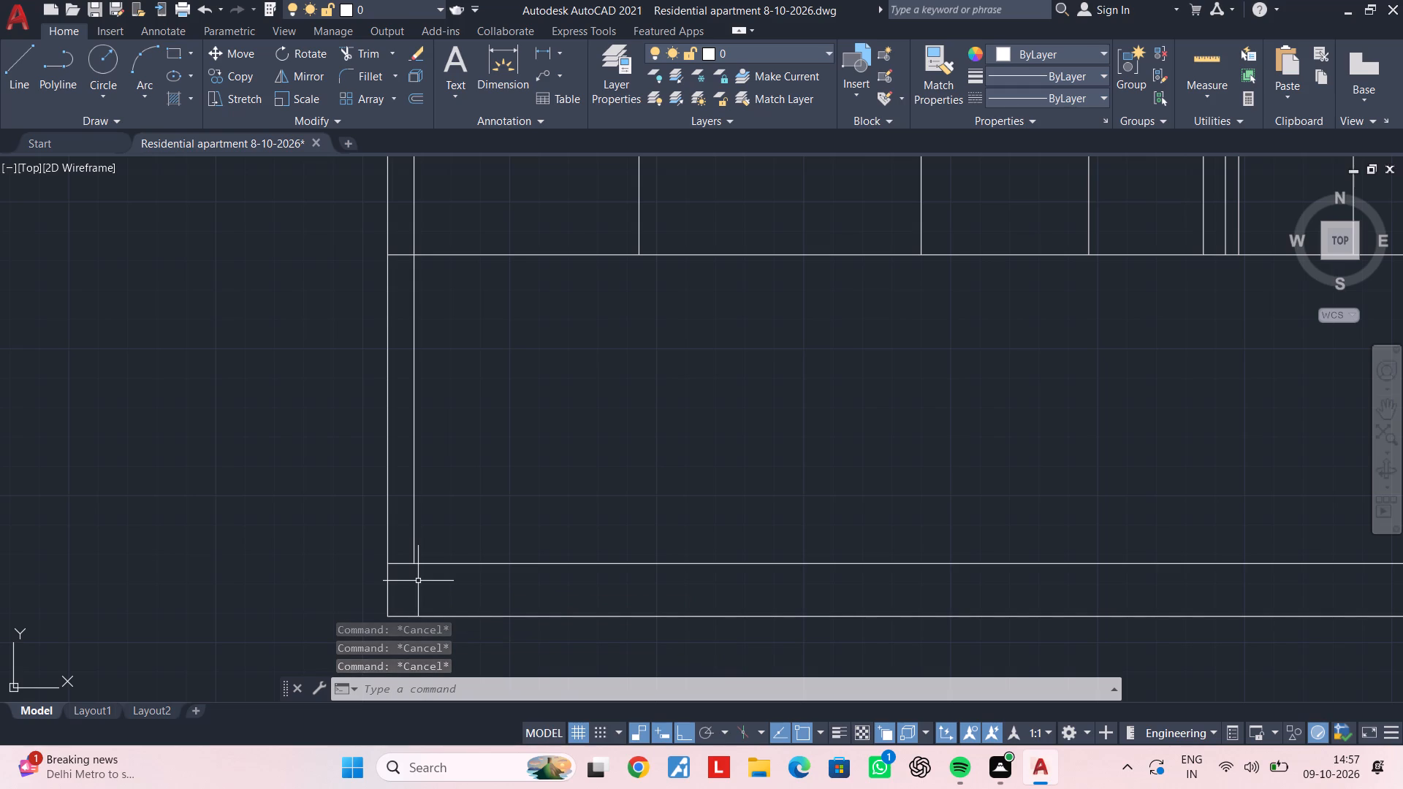
key("Escape")
key("Escape")
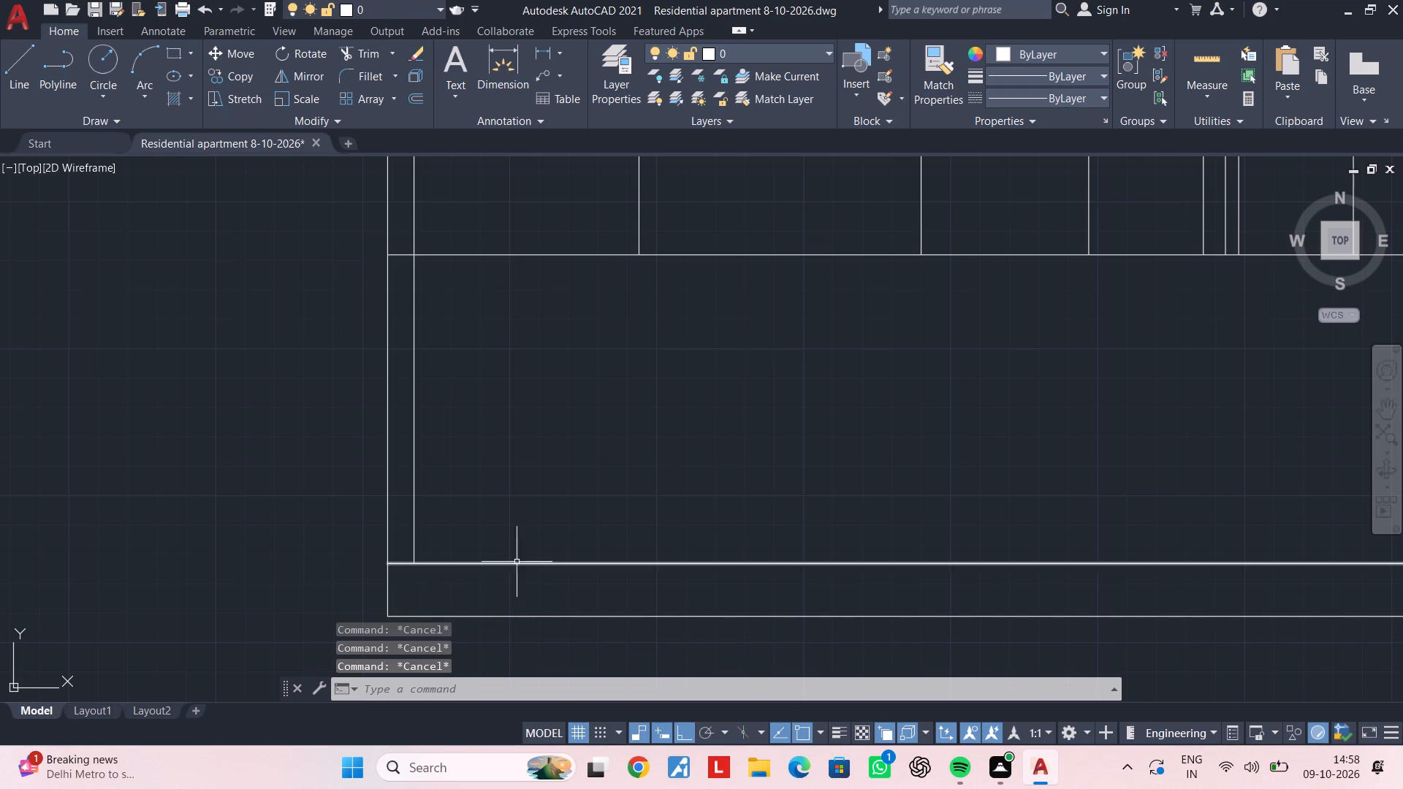
Examine the front elevation's lower storeys, ground-floor bay and plinth.
scroll(748, 576, "down", 2)
middle_click_drag(791, 579, 473, 657)
scroll(770, 544, "up", 1)
middle_click_drag(749, 544, 780, 520)
key("Escape")
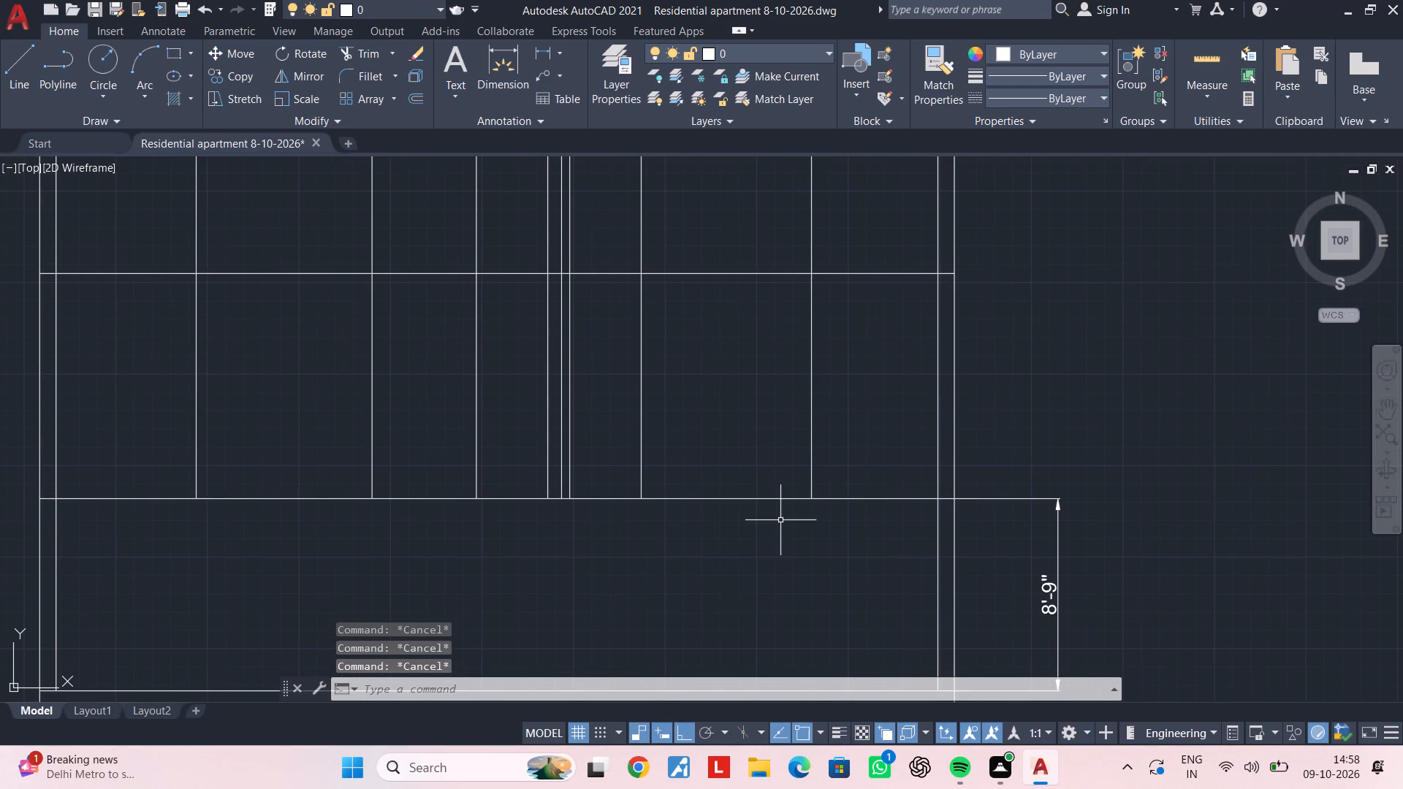
key("Escape")
key("Escape")
key("Escape")
key("Escape")
key("Escape")
key("Escape")
key("Escape")
key("Escape")
key("Escape")
key("Escape")
key("Escape")
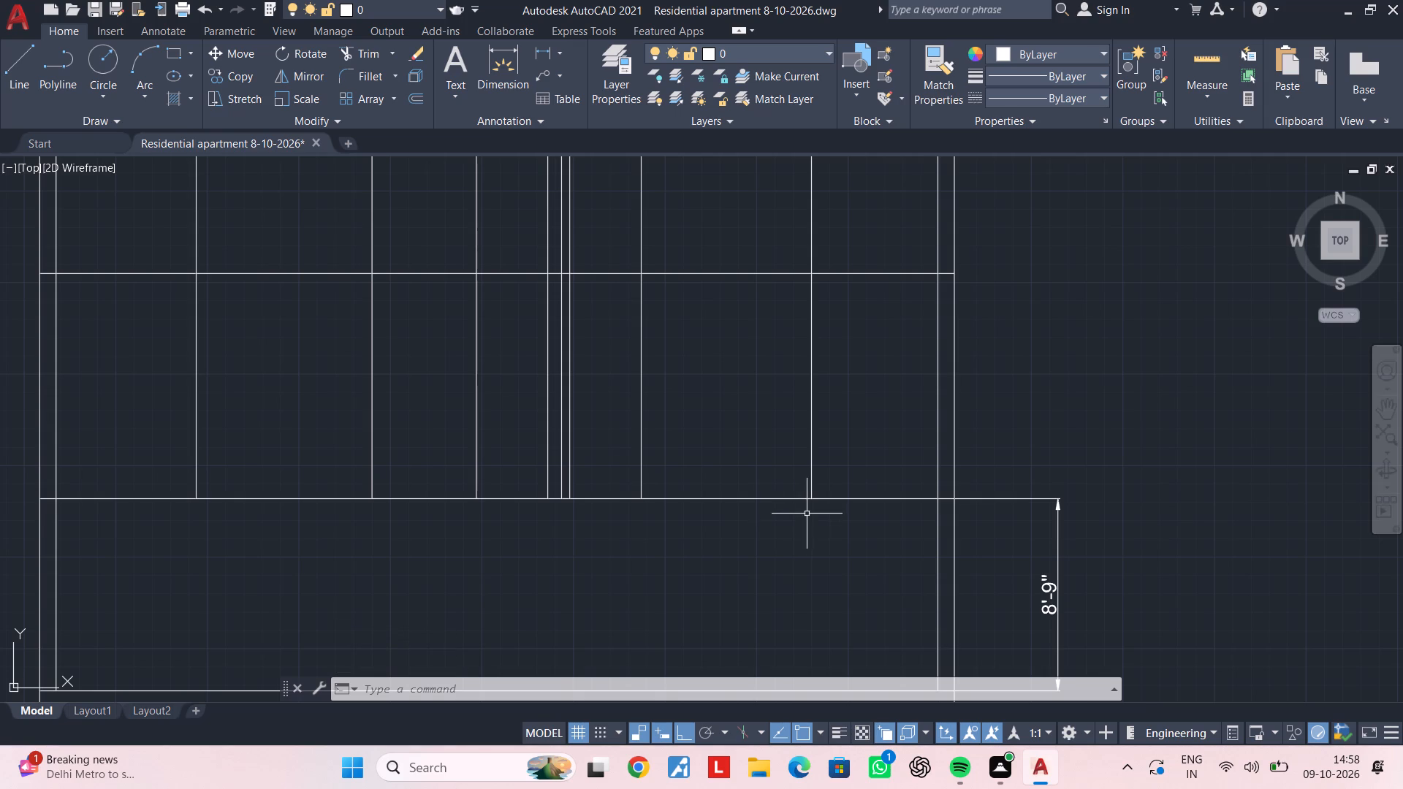
middle_click_drag(810, 518, 788, 605)
scroll(783, 603, "down", 2)
middle_click_drag(783, 603, 853, 587)
scroll(854, 587, "up", 2)
middle_click_drag(854, 587, 872, 492)
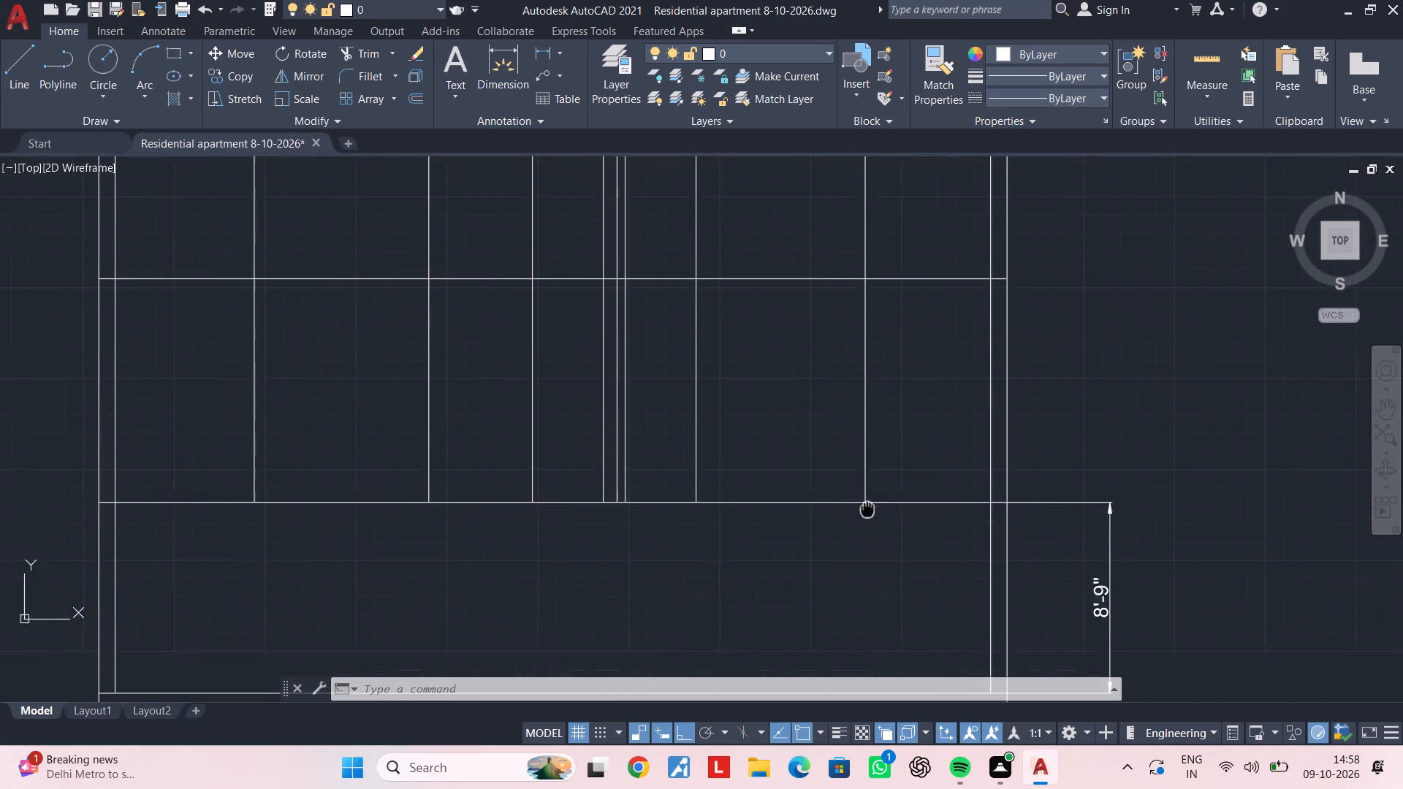
middle_click_drag(872, 492, 872, 488)
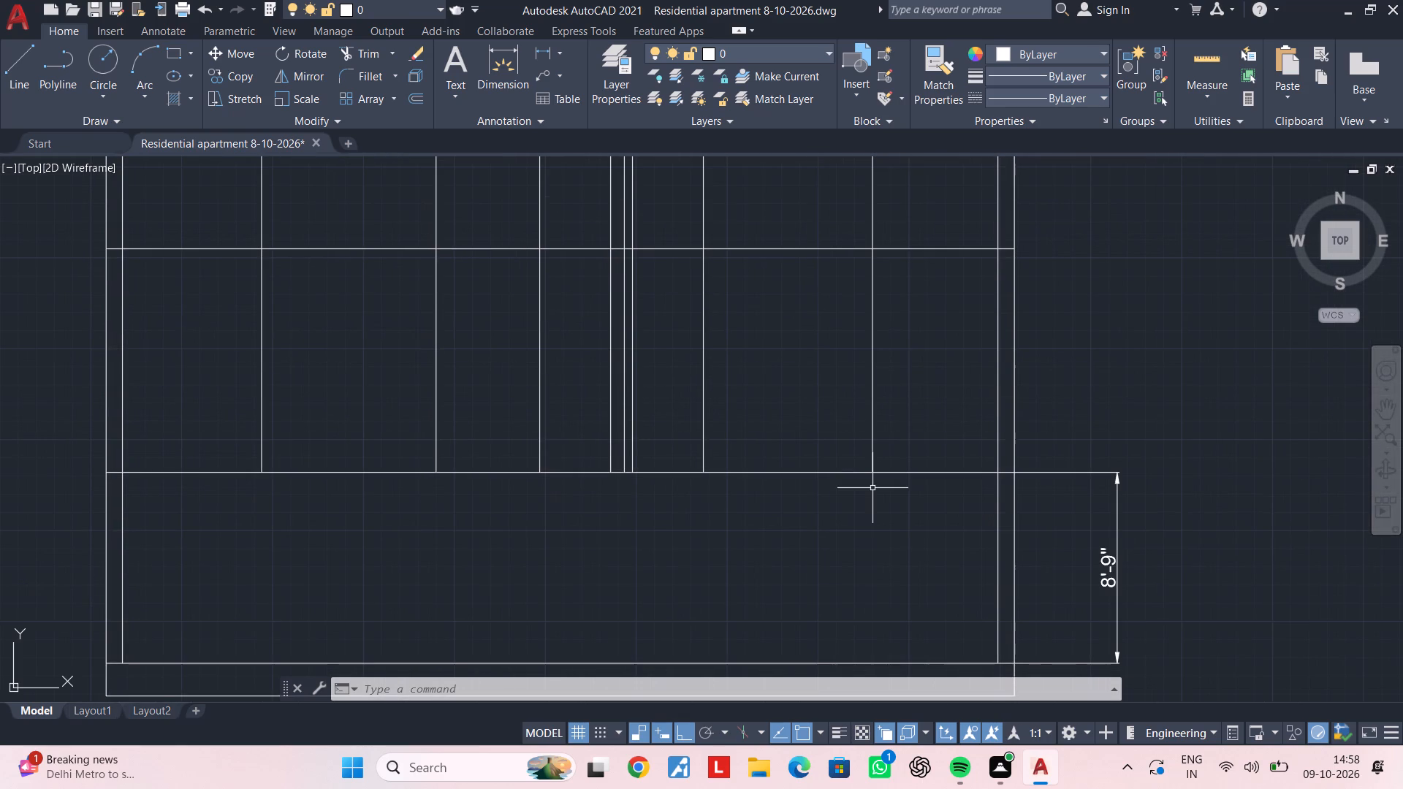
key("Escape")
scroll(872, 488, "down", 2)
middle_click_drag(872, 488, 796, 555)
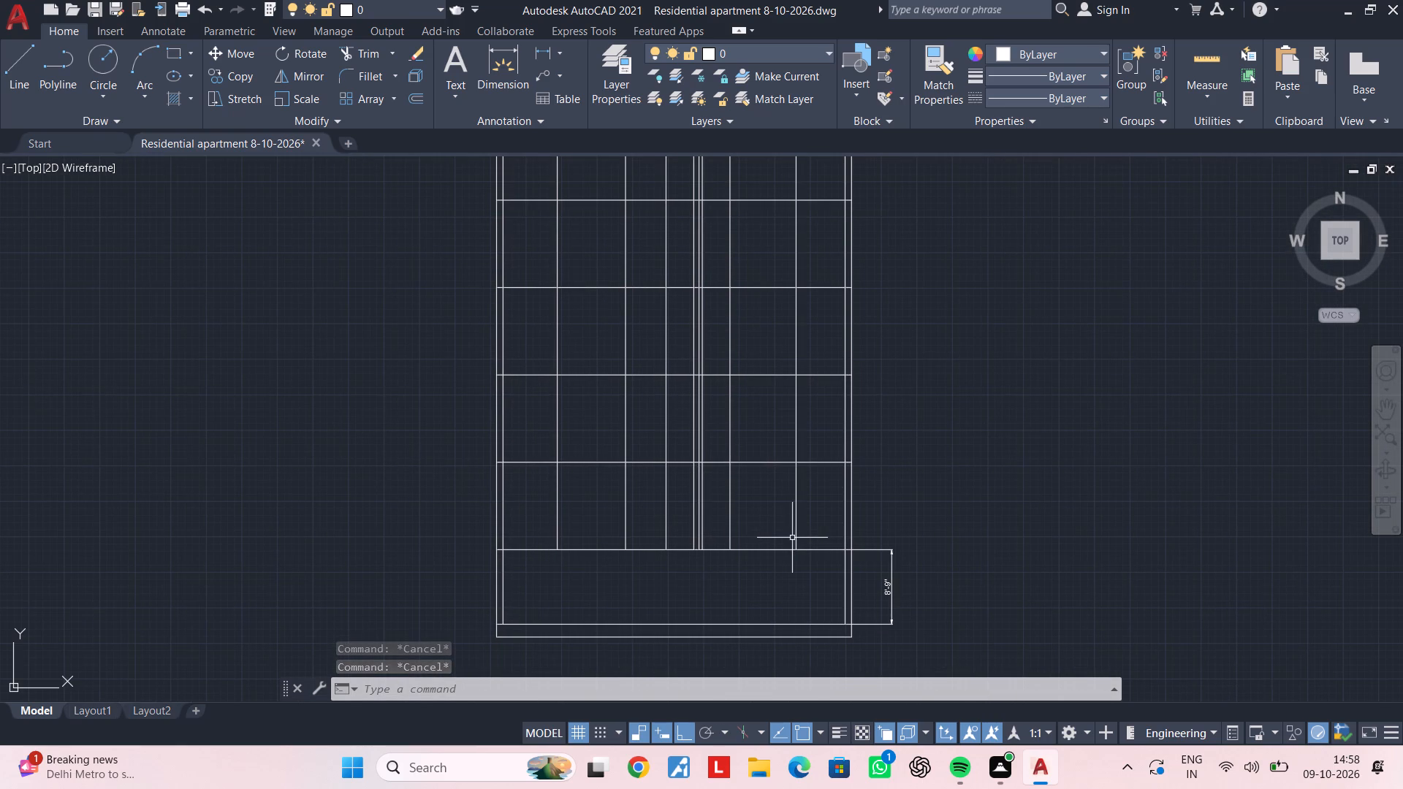
scroll(745, 527, "up", 3)
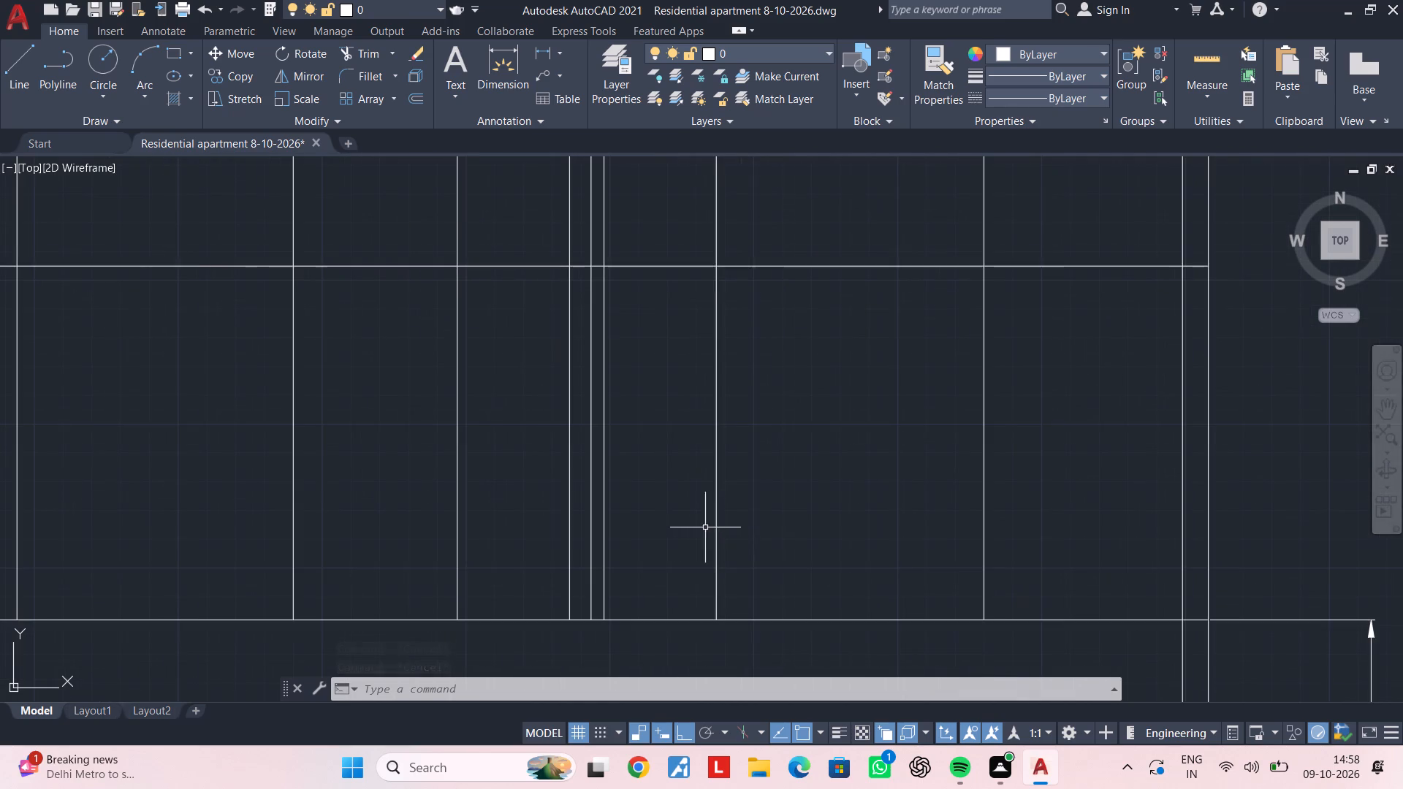
middle_click_drag(672, 525, 704, 518)
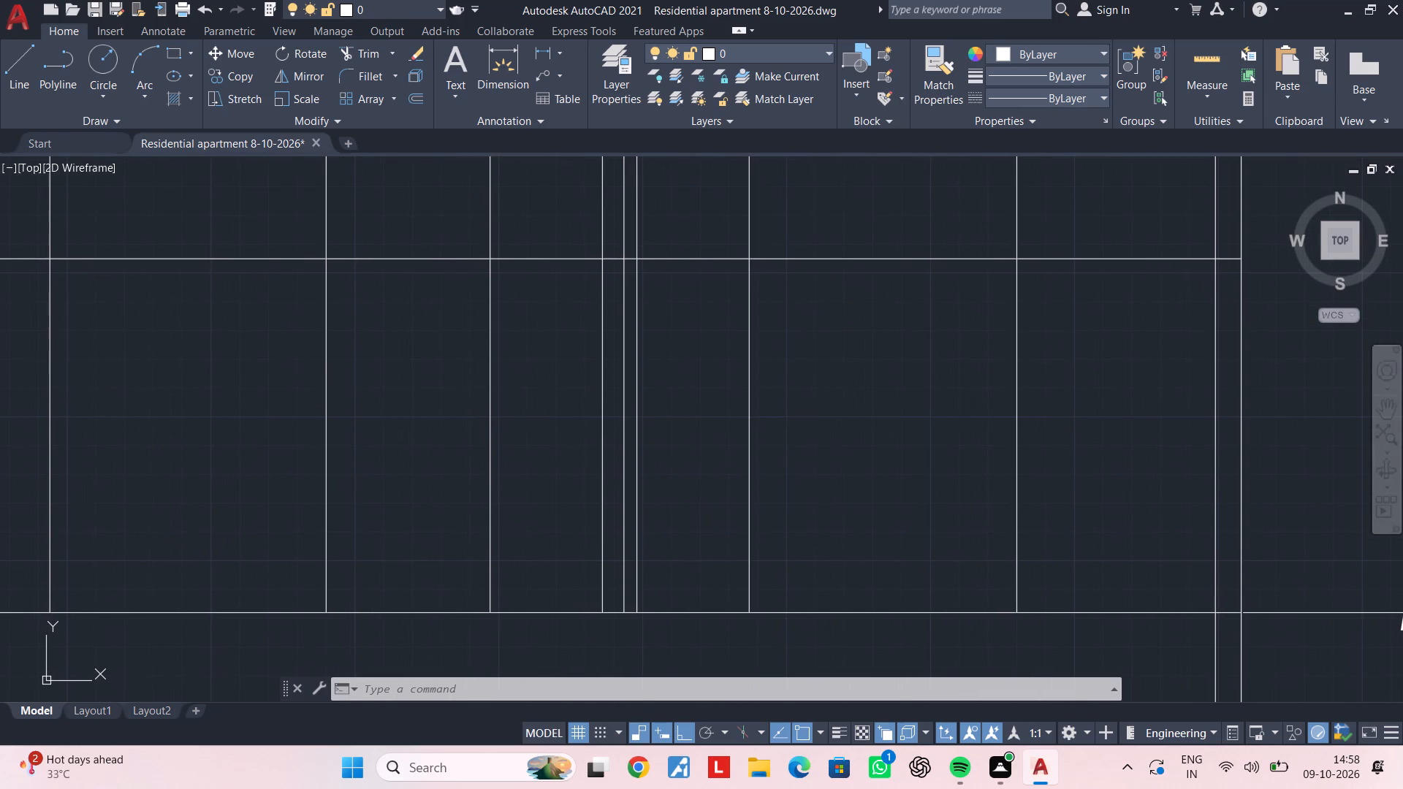
key("Escape")
scroll(704, 518, "down", 2)
middle_click_drag(710, 518, 876, 517)
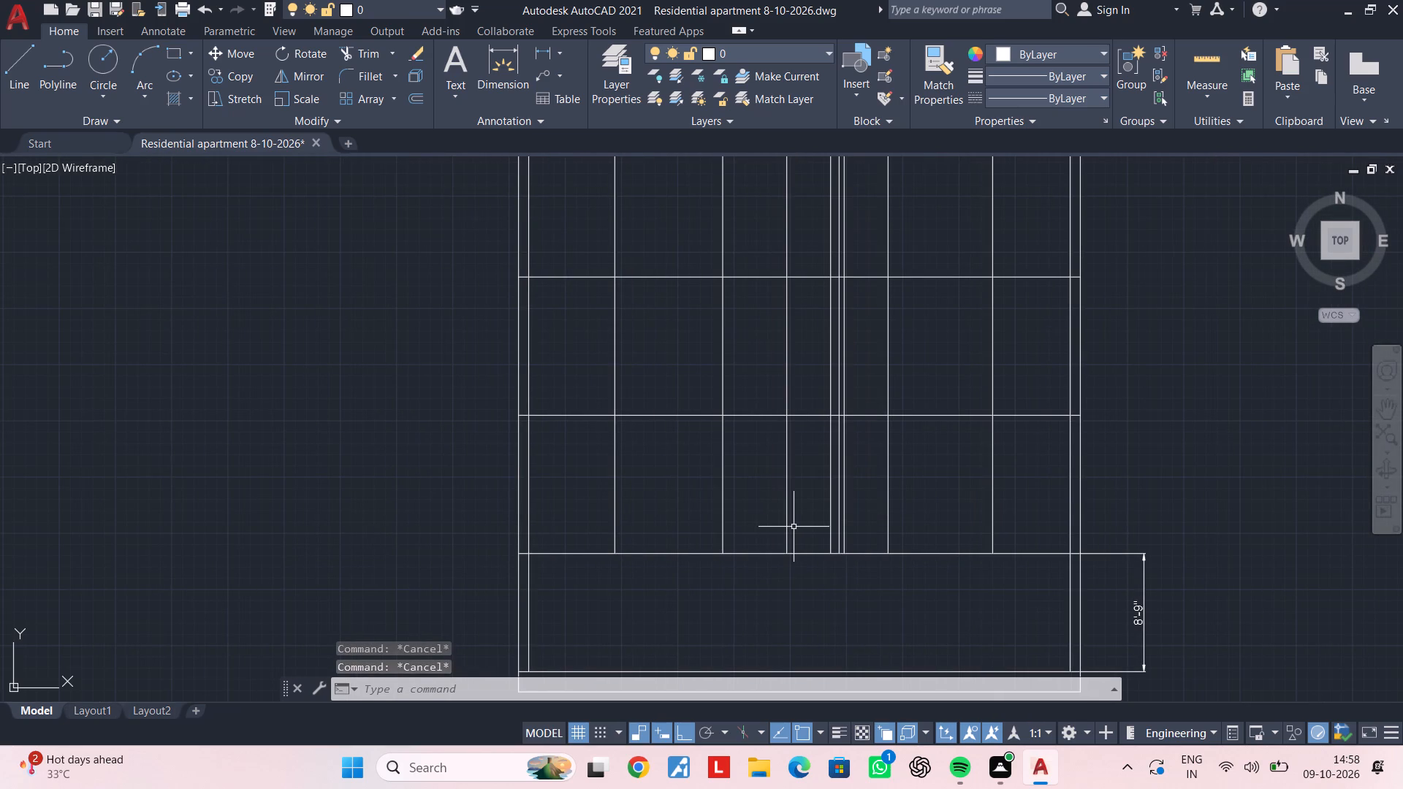
key("Escape")
key("Escape")
key("Escape")
key("Escape")
key("Escape")
key("Escape")
key("Escape")
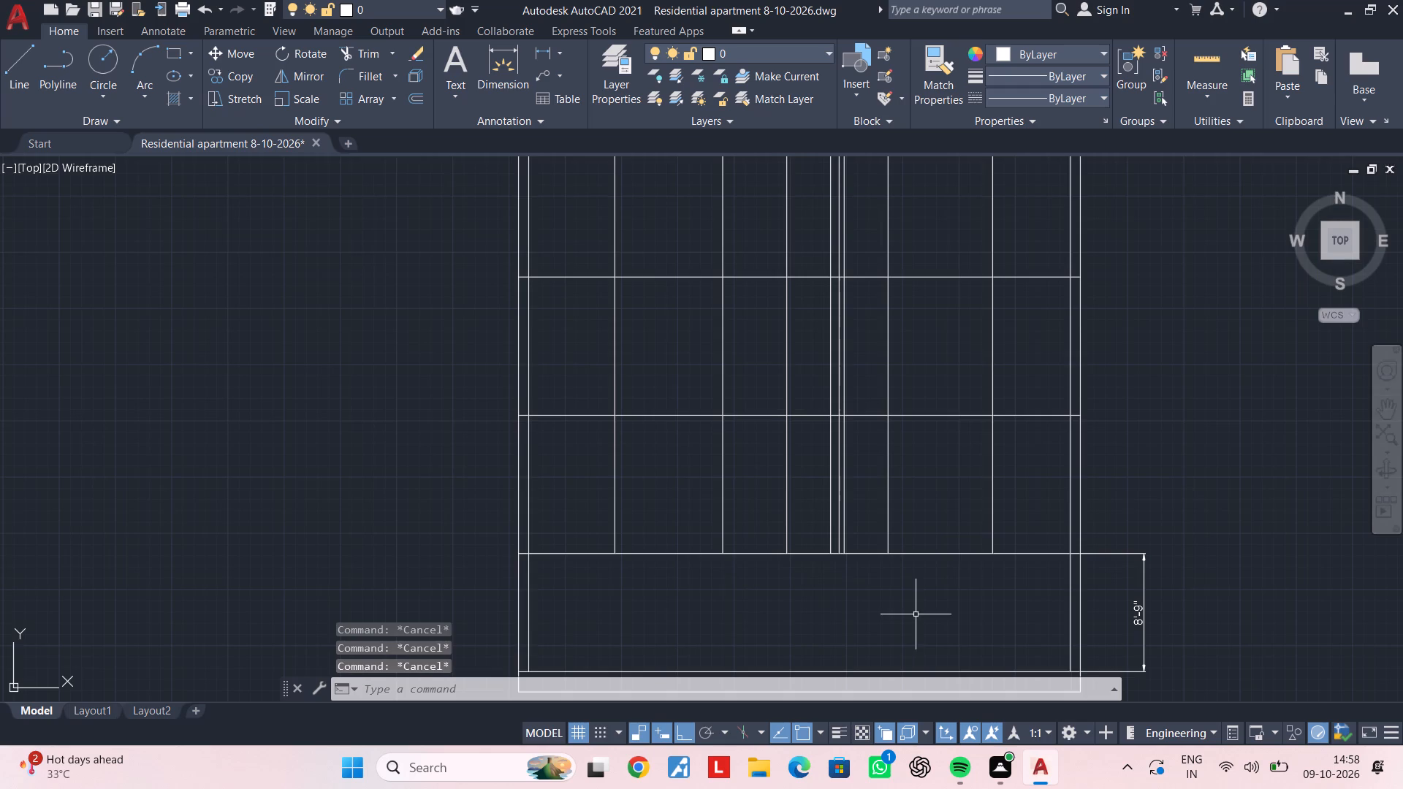
middle_click_drag(886, 592, 746, 470)
scroll(778, 465, "down", 3)
scroll(778, 465, "up", 2)
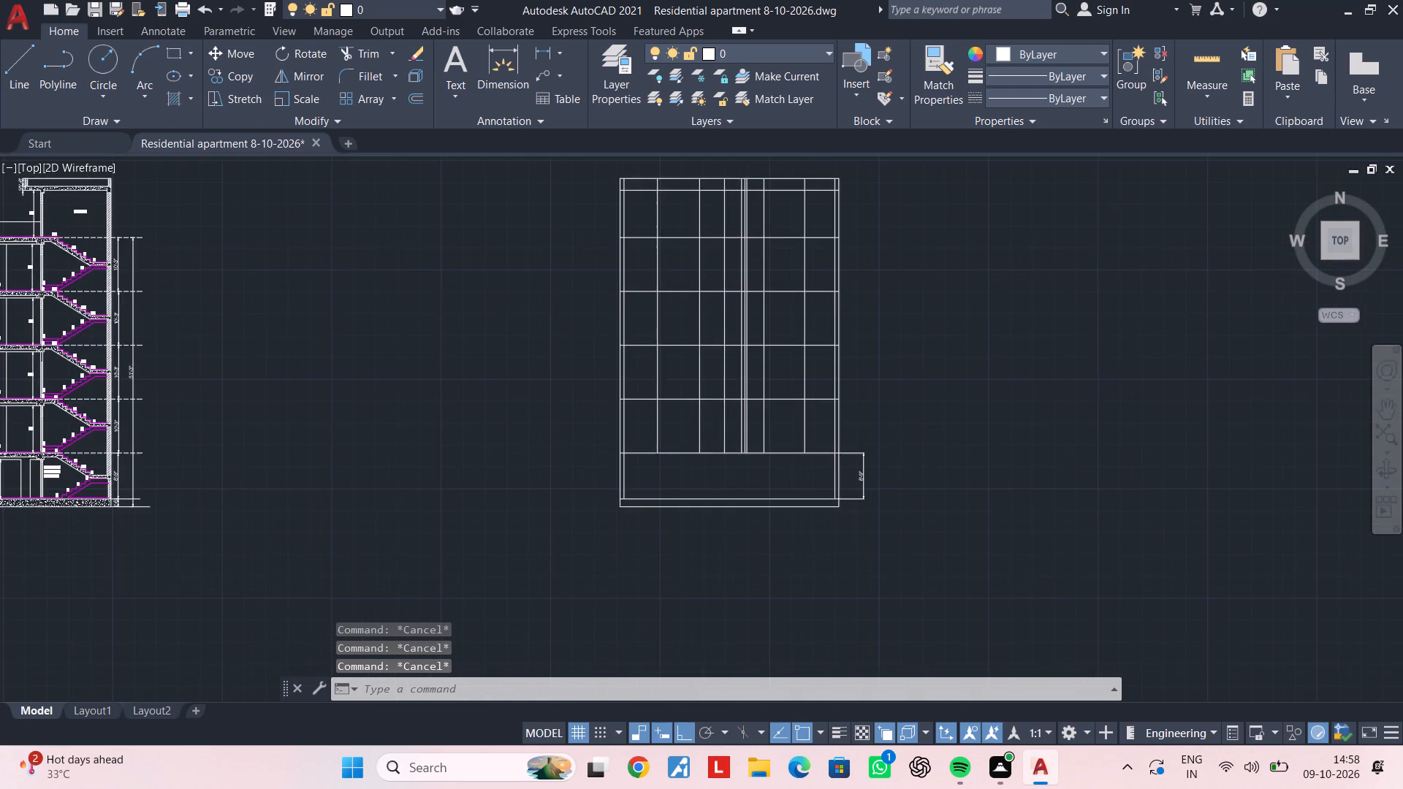
middle_click_drag(778, 465, 743, 552)
scroll(824, 551, "up", 1)
middle_click_drag(739, 549, 743, 575)
key("Escape")
key("Escape")
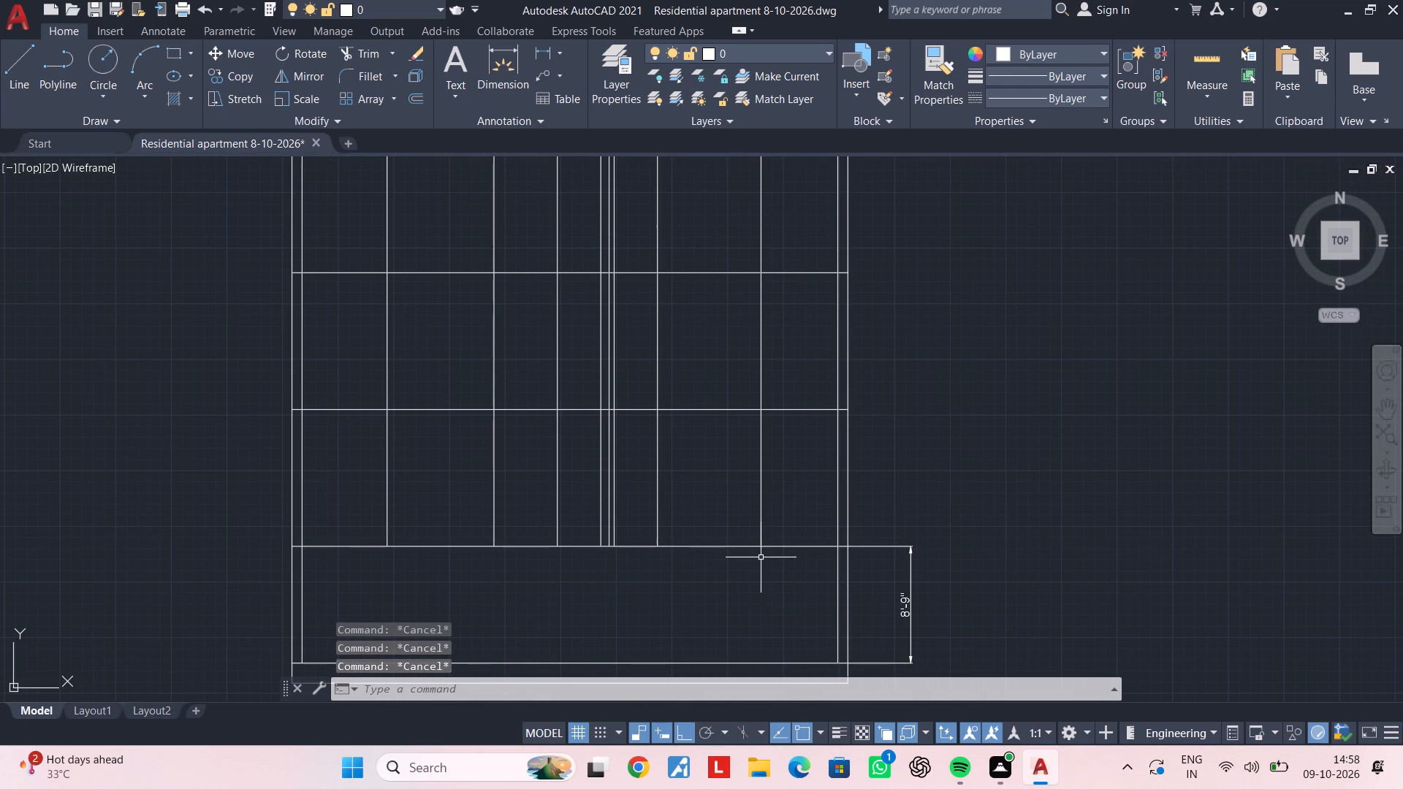
key("Escape")
key("Escape")
middle_click_drag(597, 623, 597, 622)
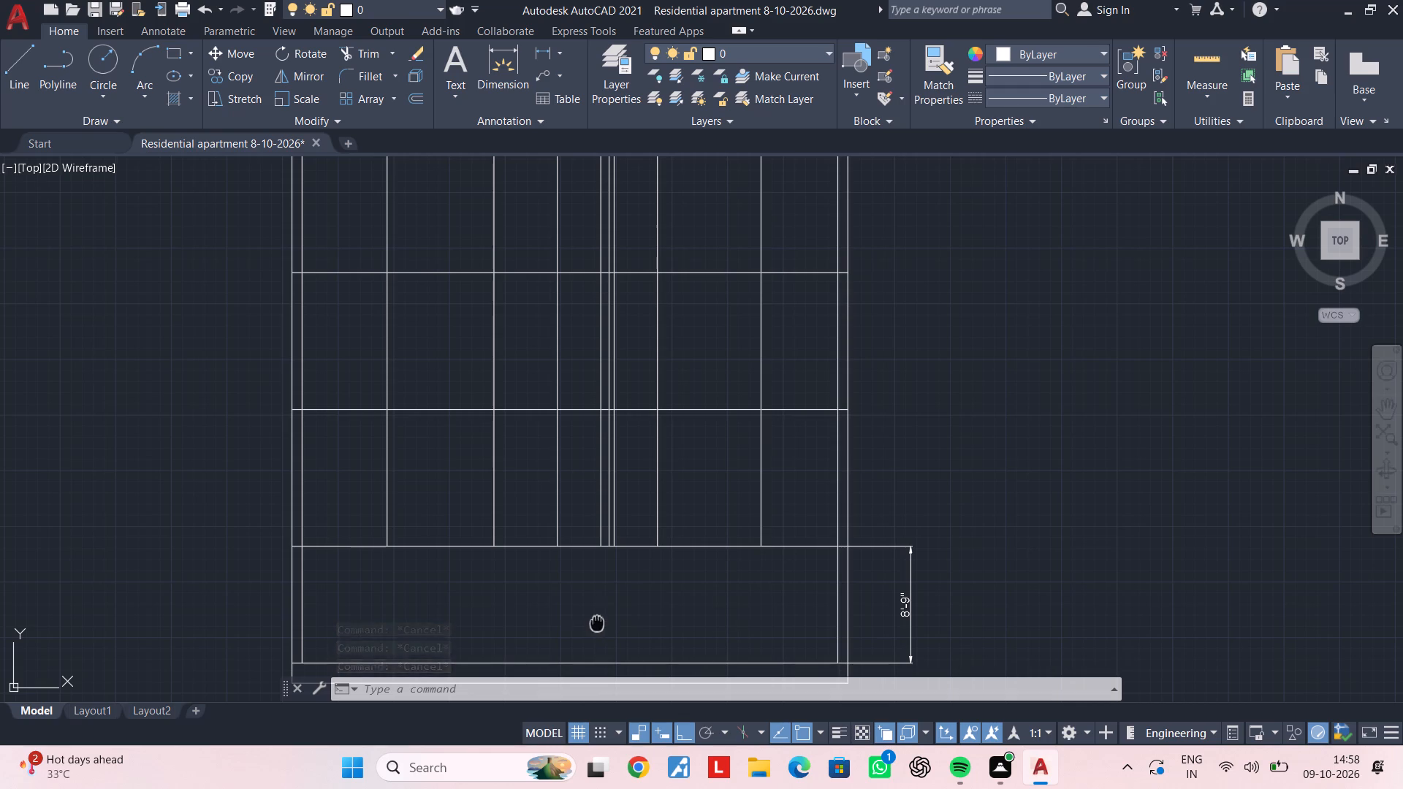
middle_click_drag(597, 622, 777, 516)
middle_click_drag(609, 506, 656, 498)
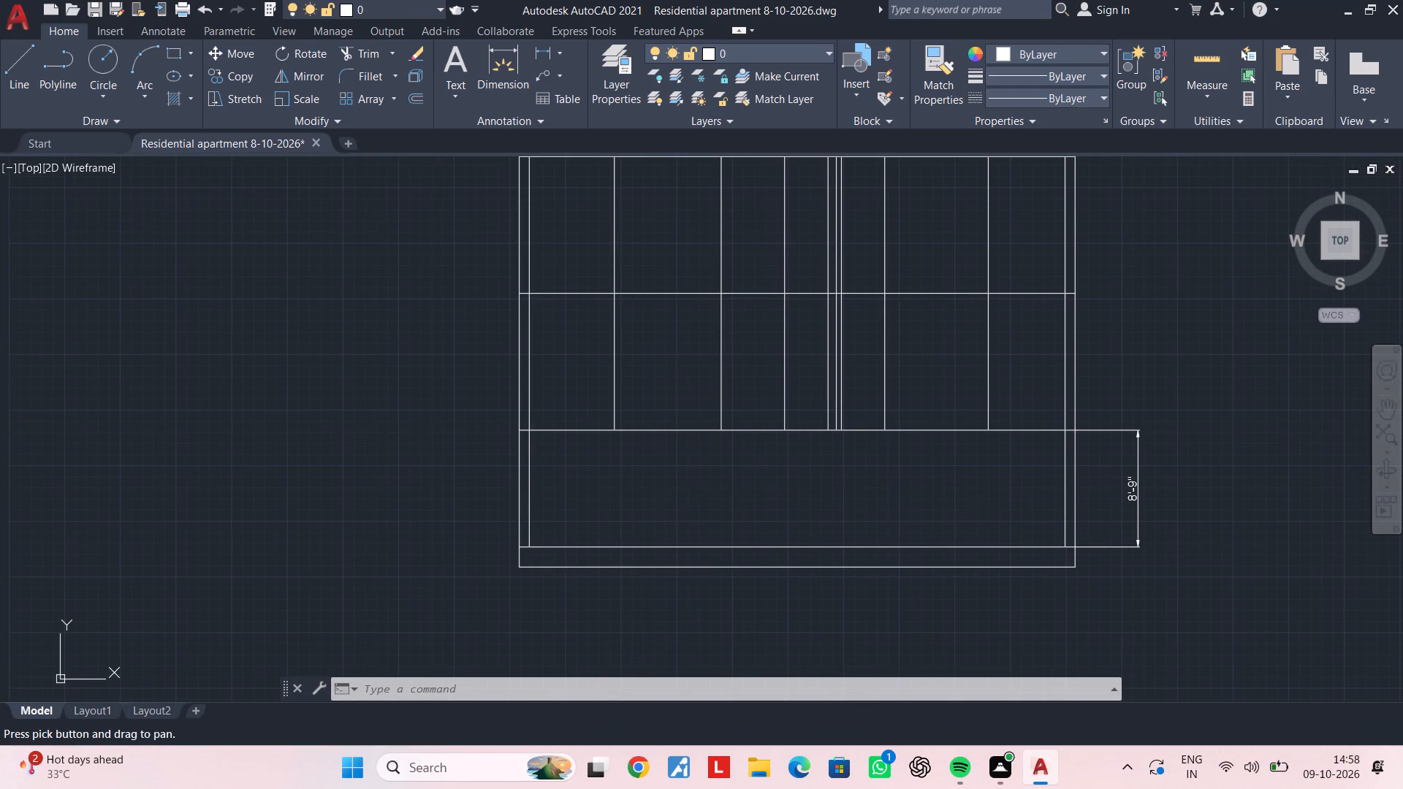
Trim the left side wall's inner line in the storey directly above the ground floor, and end the command.
key("Escape")
key("Escape")
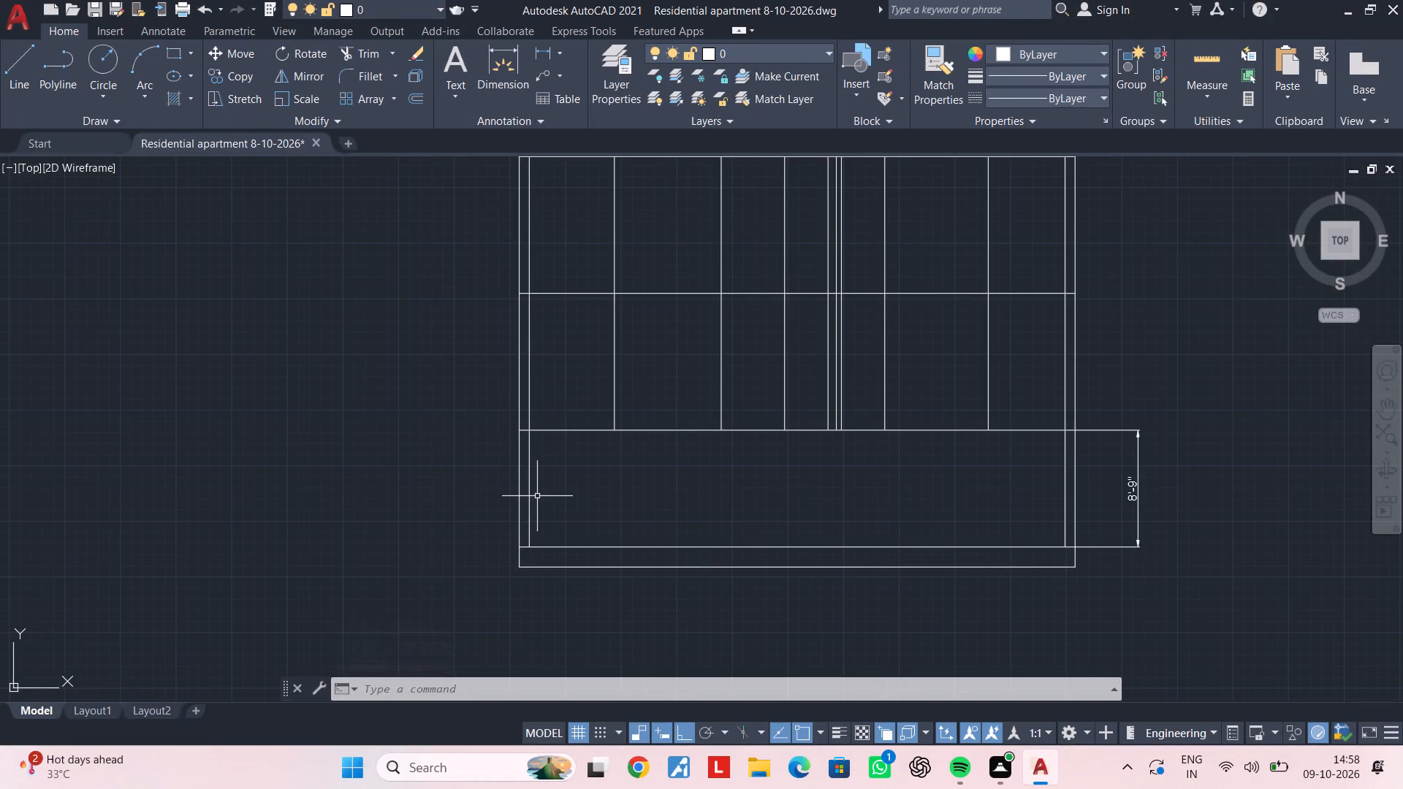
scroll(537, 496, "up", 1)
scroll(537, 496, "down", 1)
middle_click_drag(545, 492, 508, 593)
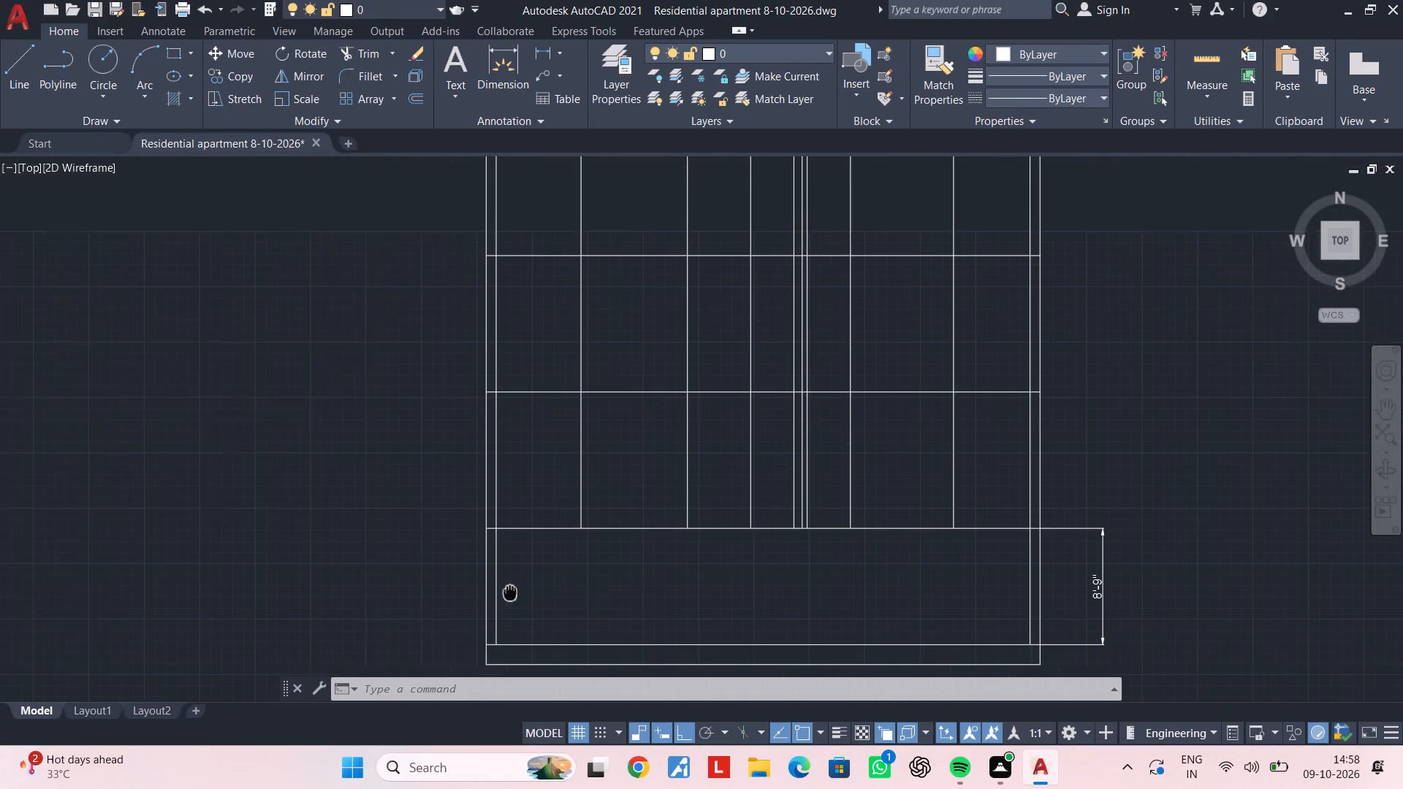
middle_click_drag(508, 593, 503, 593)
key("Escape")
key("Escape")
key("t")
key("r")
key("space")
left_click(483, 508)
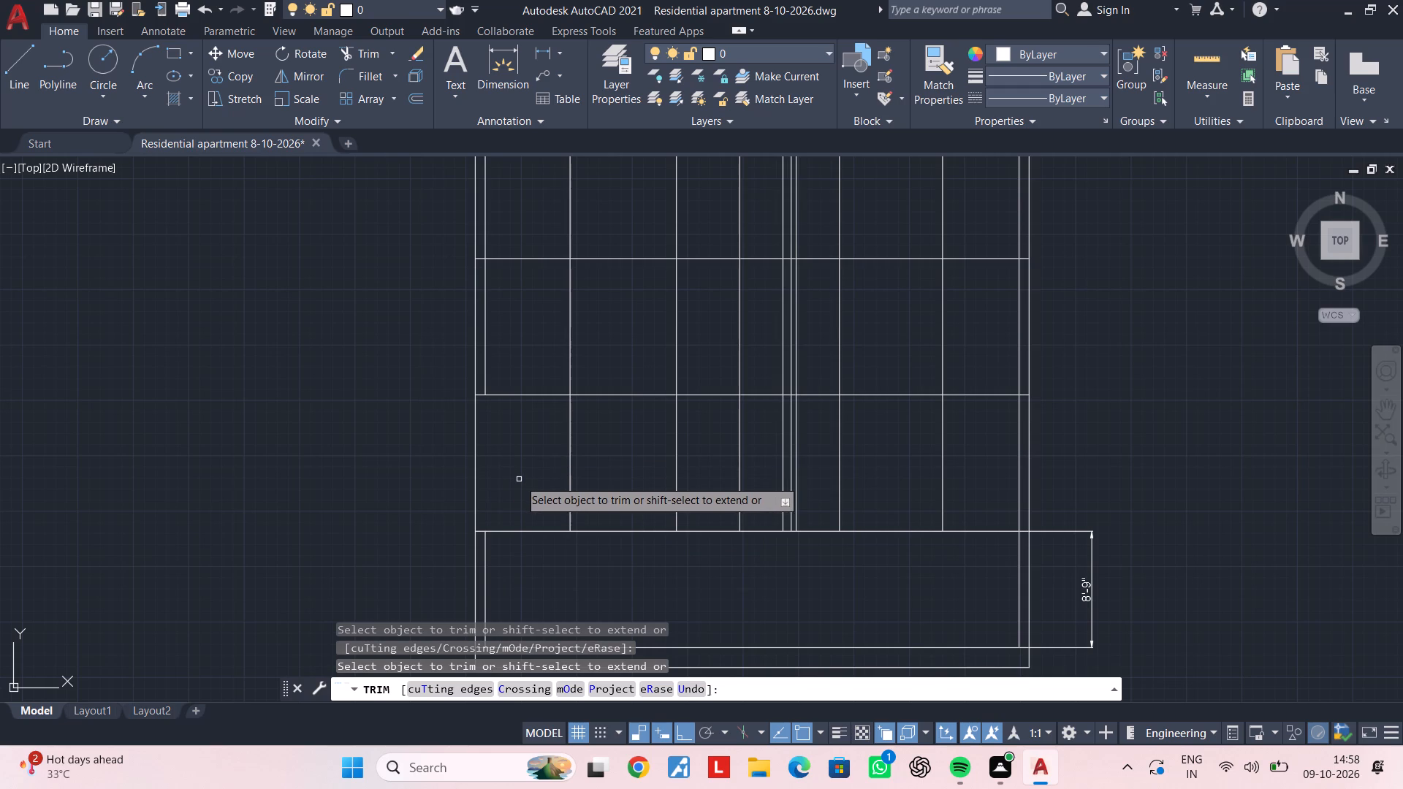
middle_click_drag(533, 476, 376, 465)
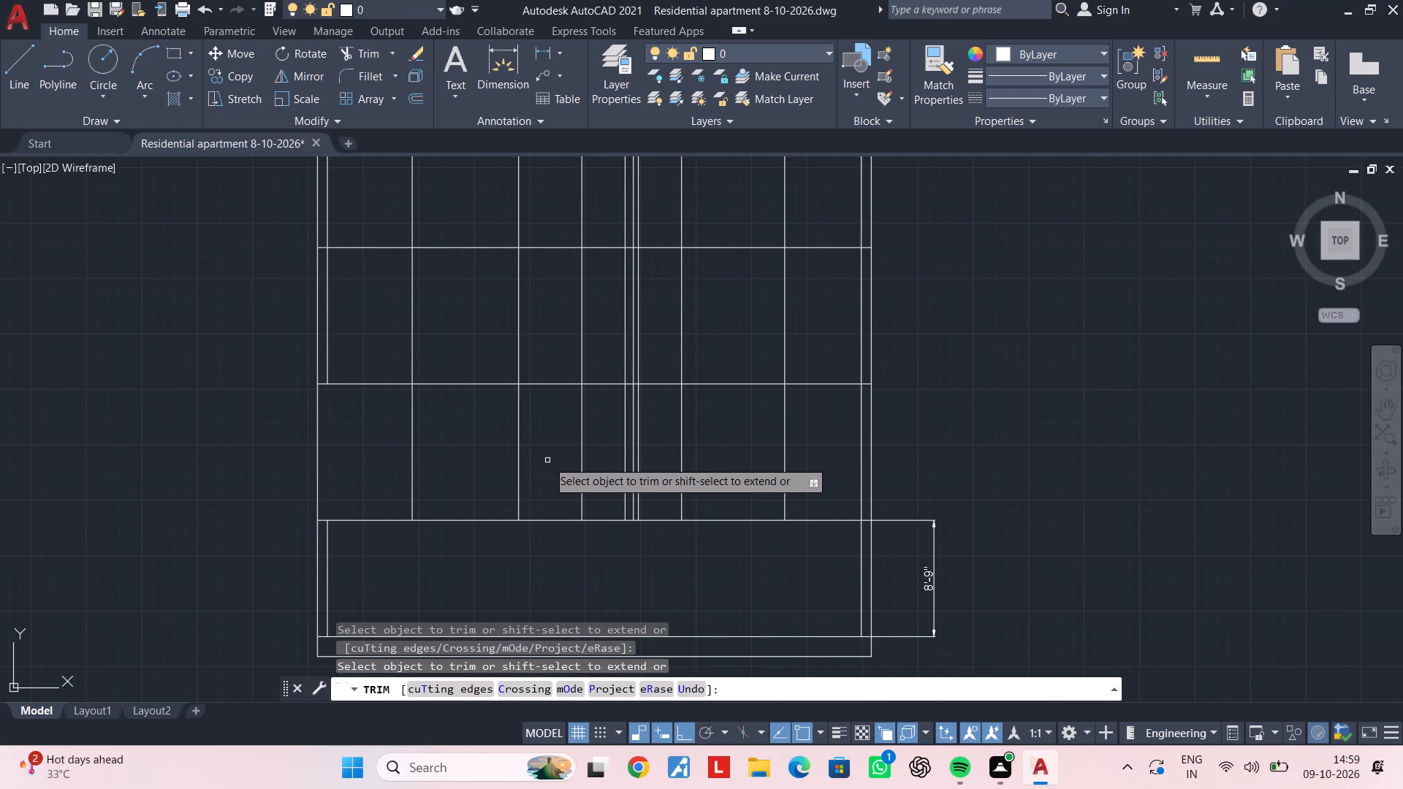
middle_click_drag(540, 460, 444, 445)
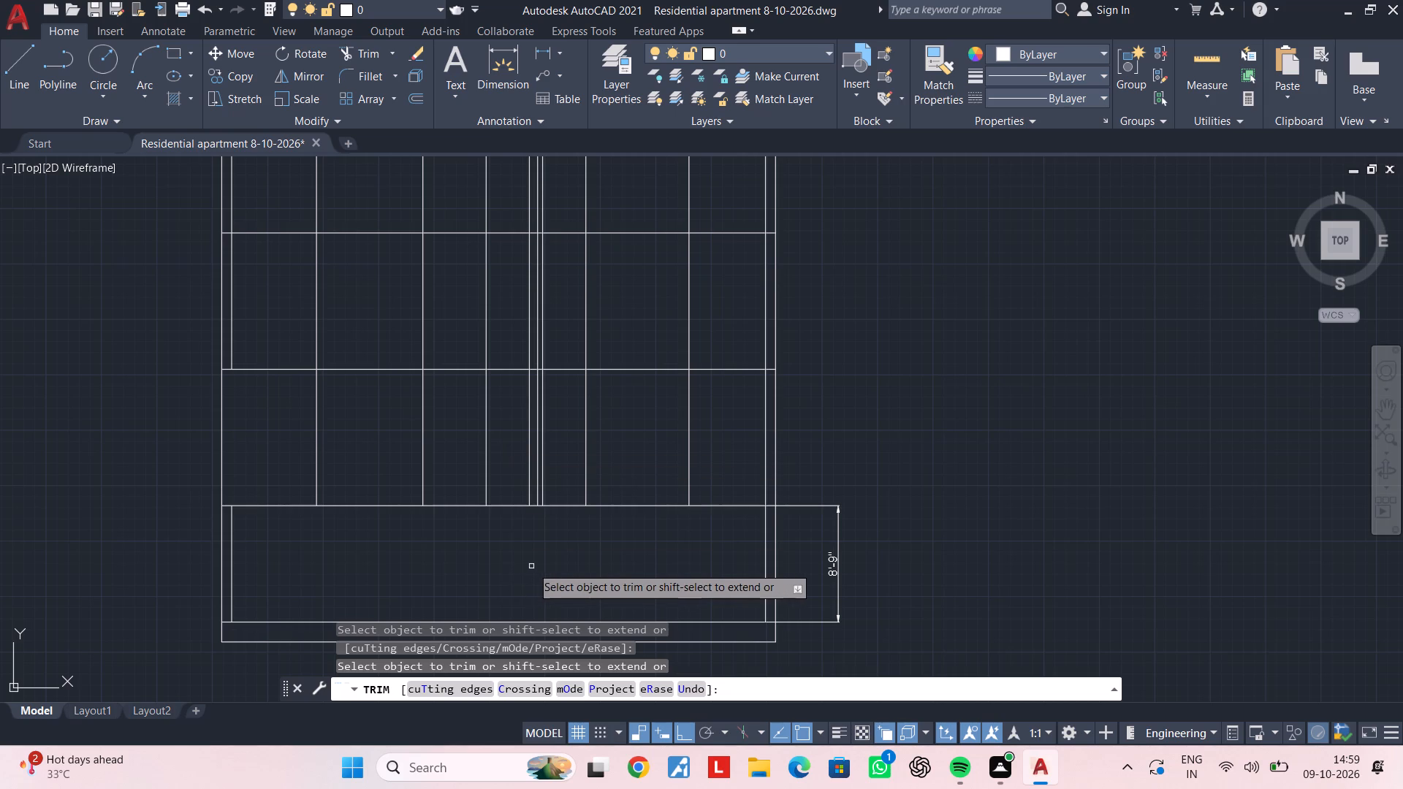
middle_click_drag(642, 554, 626, 554)
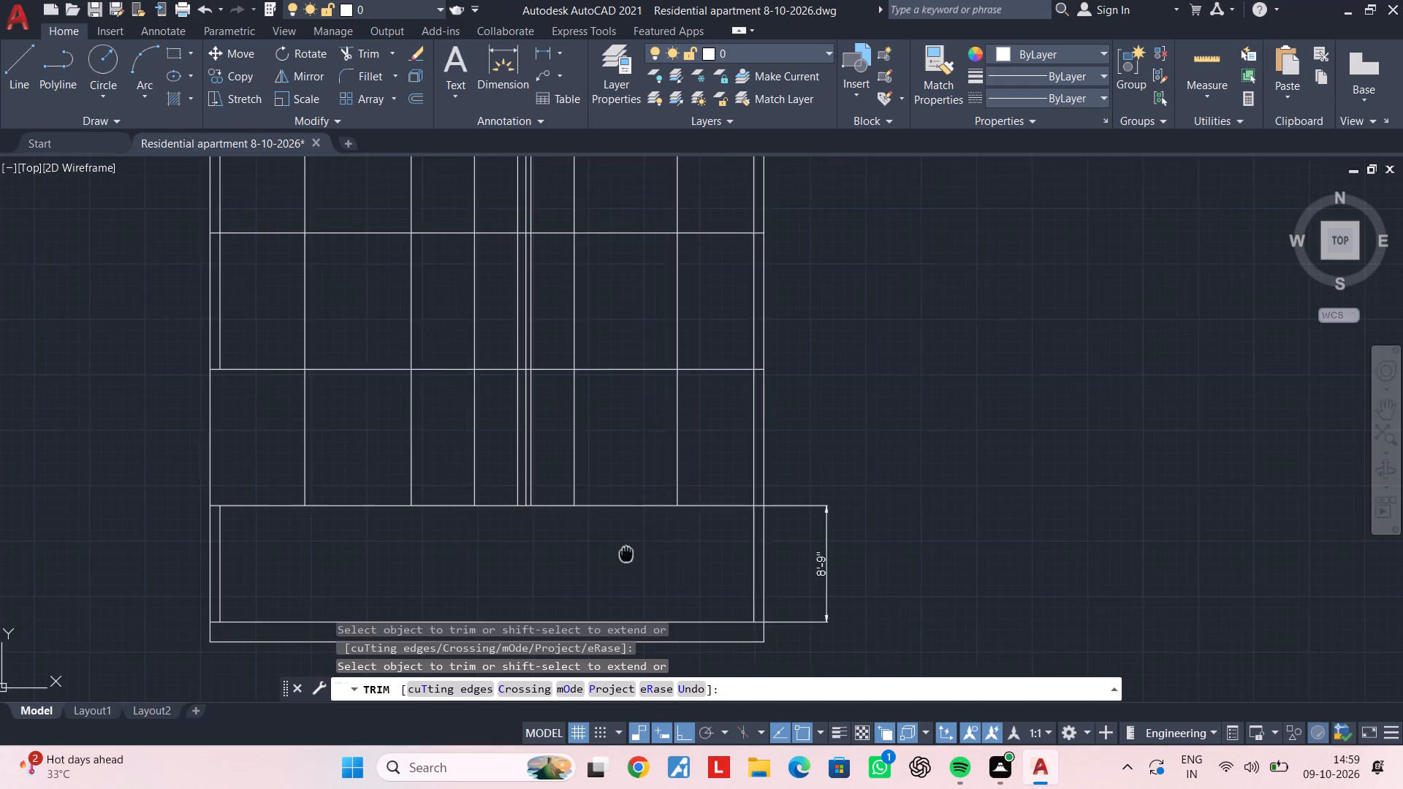
middle_click_drag(626, 554, 559, 546)
key("Escape")
key("Escape")
key("Escape")
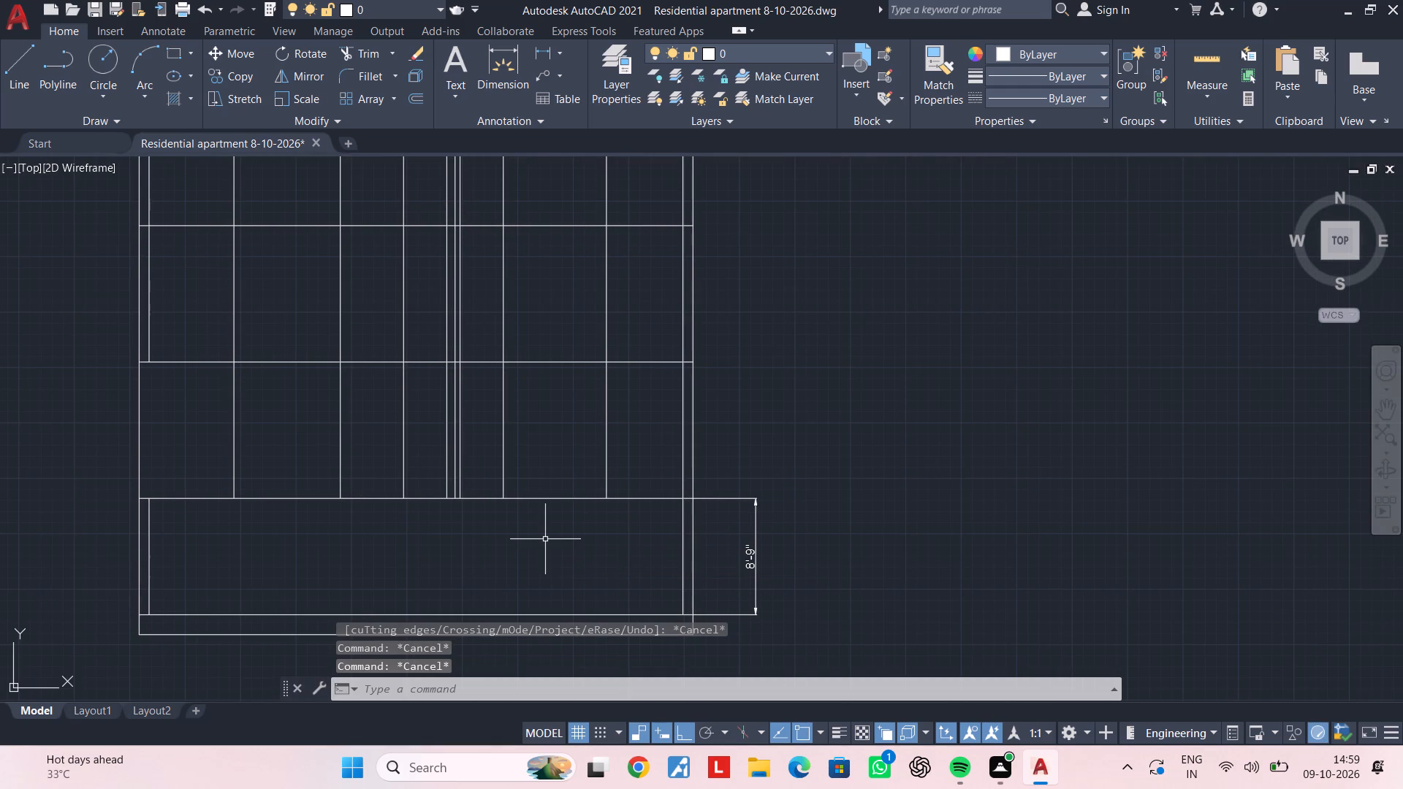
Offset the lowest floor line above the ground-floor bay by 6" both upward and downward.
middle_click_drag(603, 549, 493, 545)
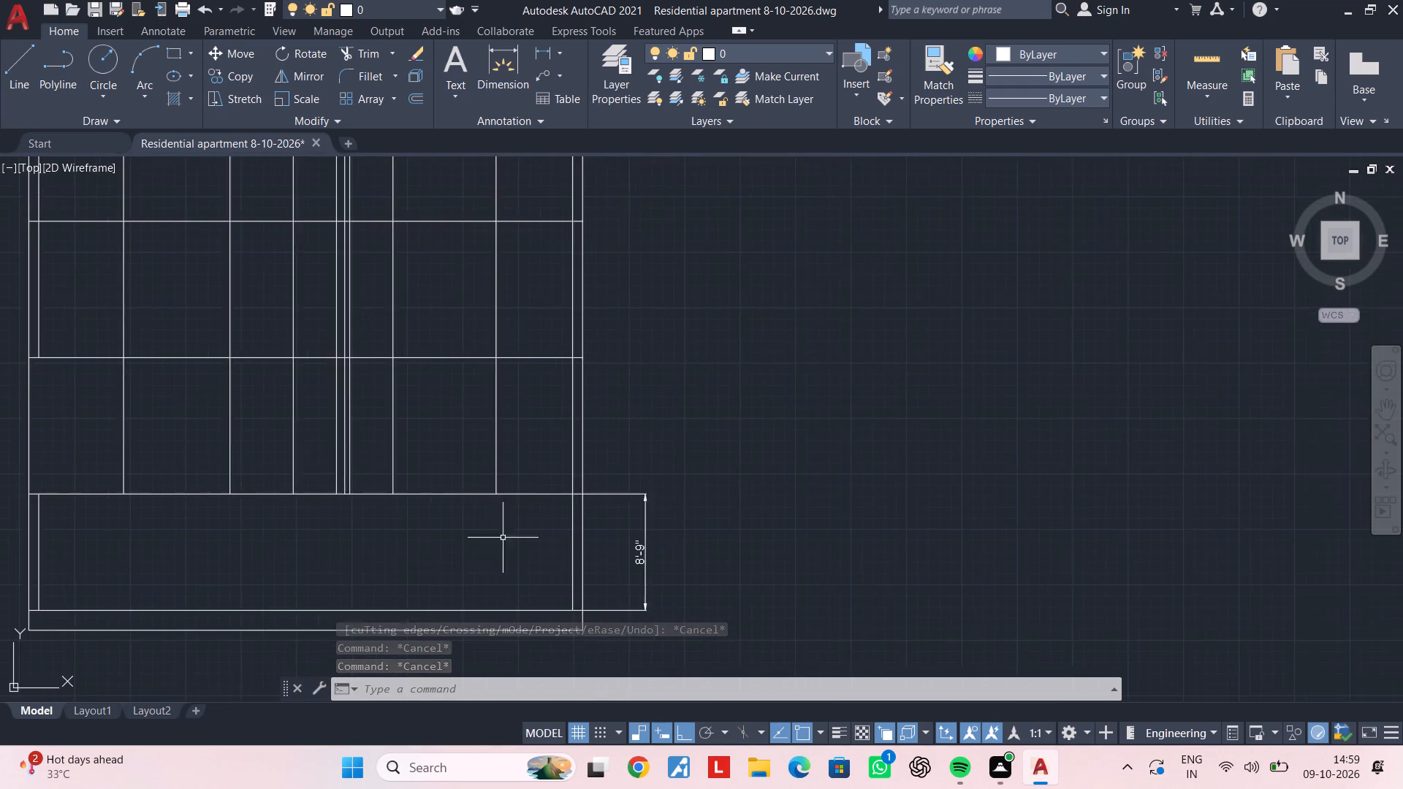
scroll(548, 521, "up", 2)
middle_click_drag(493, 524, 611, 526)
key("Escape")
key("Escape")
key("Escape")
type("OF 6\"")
key("Return")
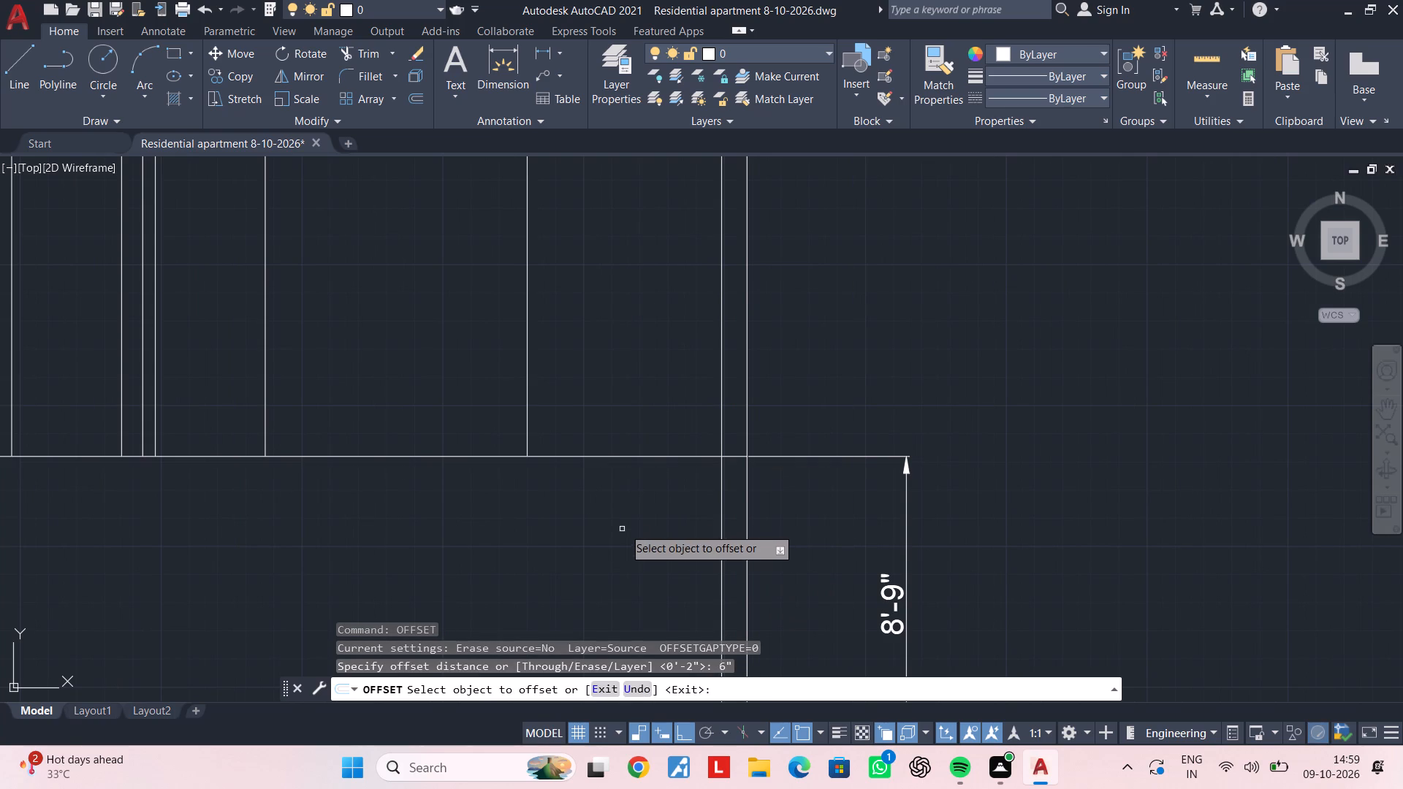
left_click(662, 455)
left_click(663, 450)
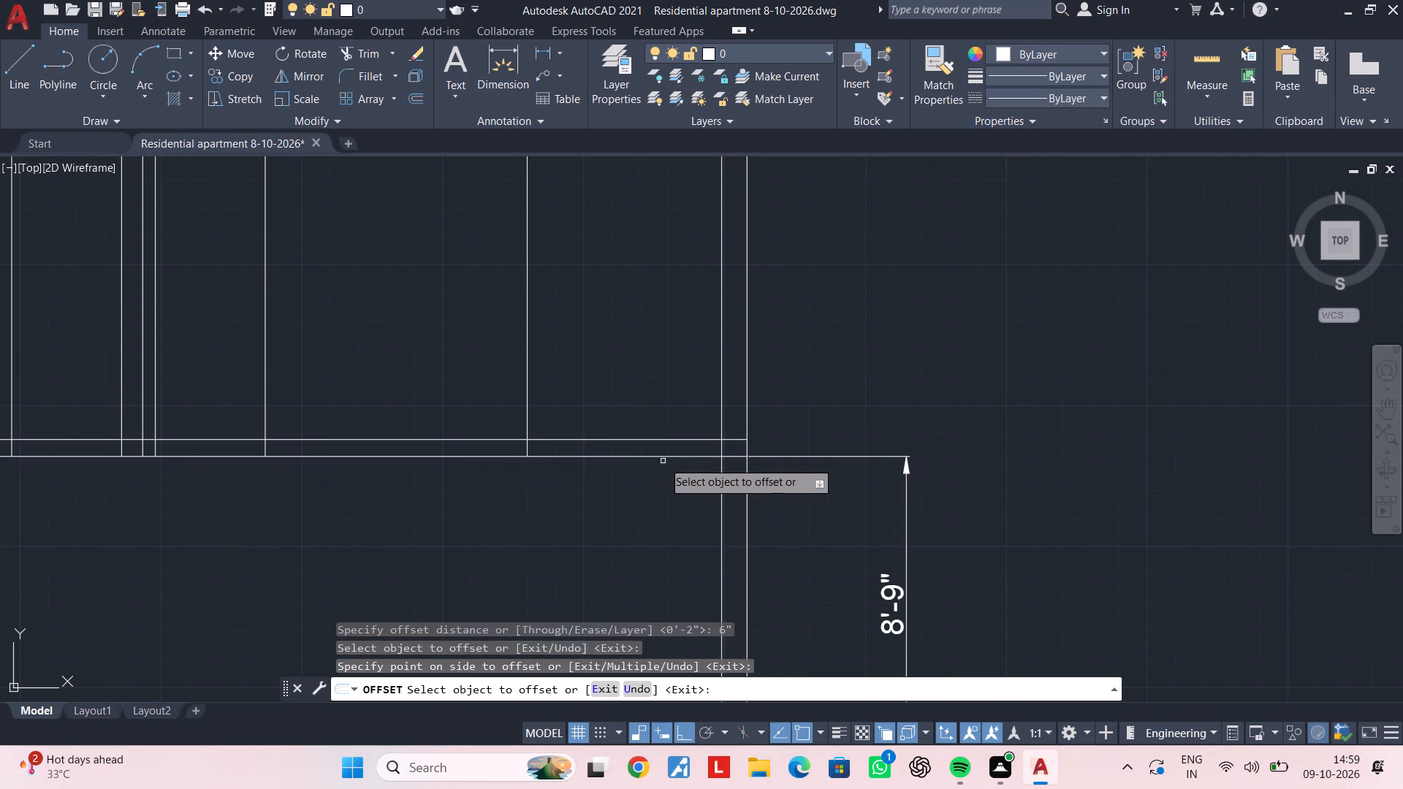
left_click(666, 455)
left_click(655, 509)
key("Escape")
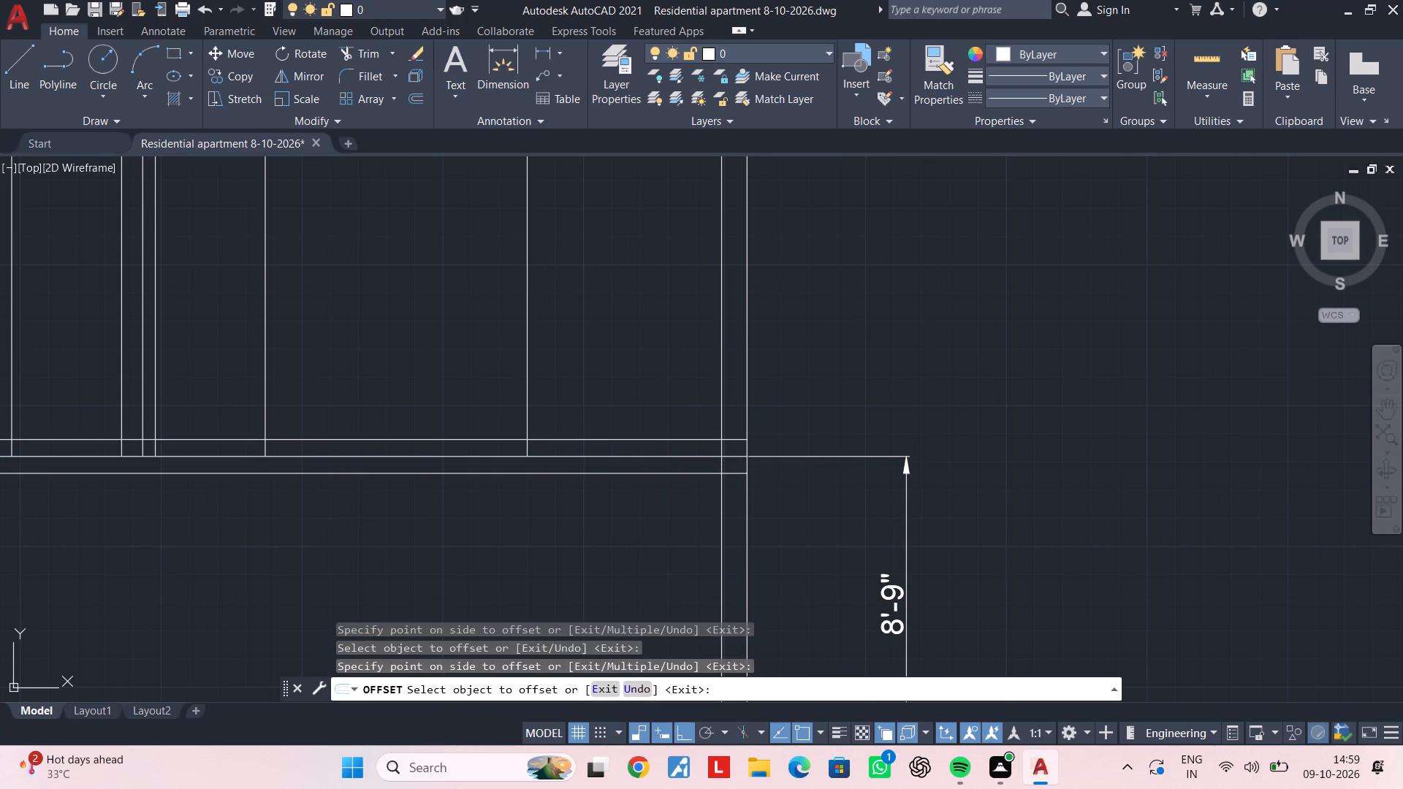
key("Escape")
key("Escape")
key("Escape")
key("Escape")
key("Escape")
key("Escape")
key("Escape")
Trim the right side wall's inner line between the two 6" offset lines, both above and below the floor line.
scroll(610, 563, "down", 2)
middle_click_drag(608, 563, 612, 560)
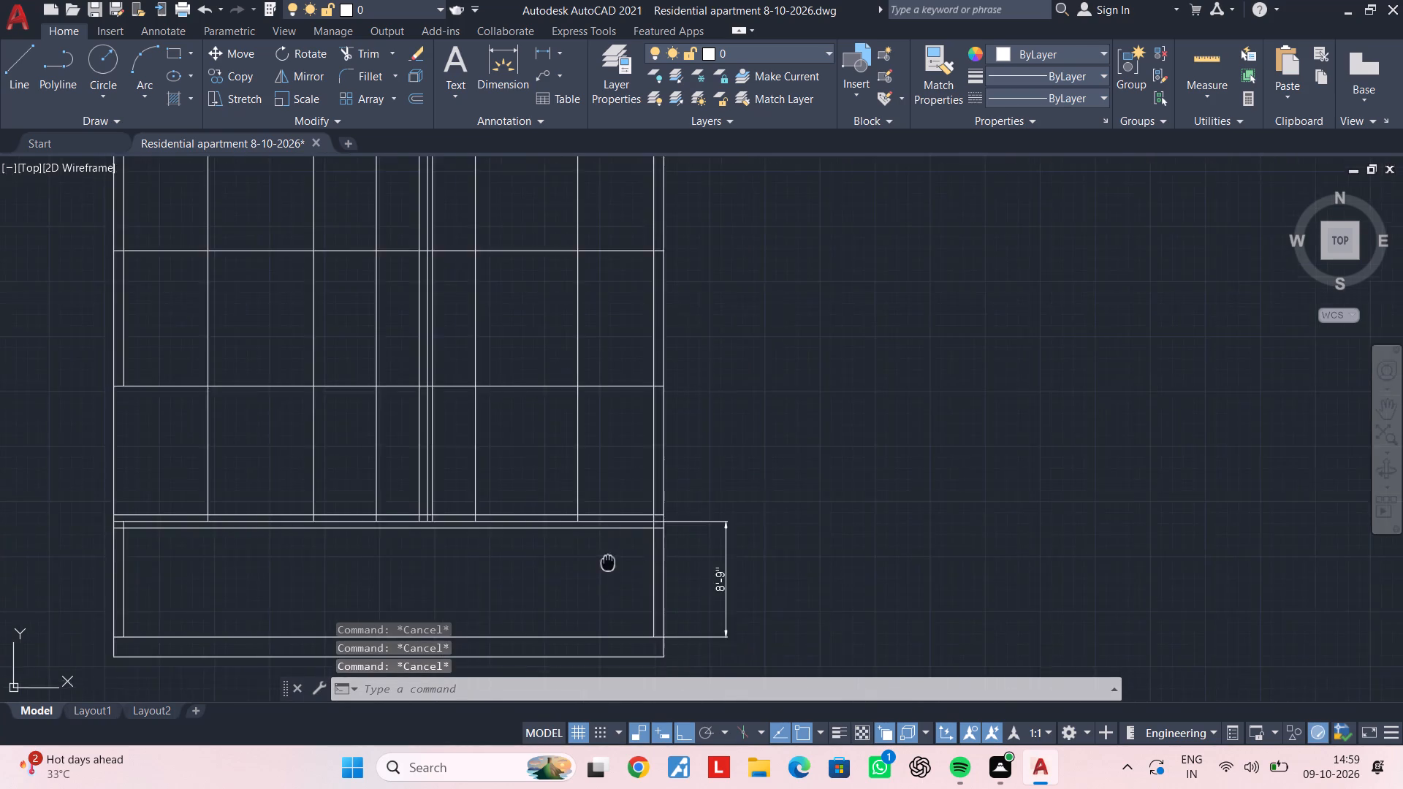
middle_click_drag(612, 560, 837, 511)
middle_click_drag(701, 525, 769, 493)
scroll(655, 488, "up", 2)
middle_click_drag(568, 487, 712, 479)
key("Escape")
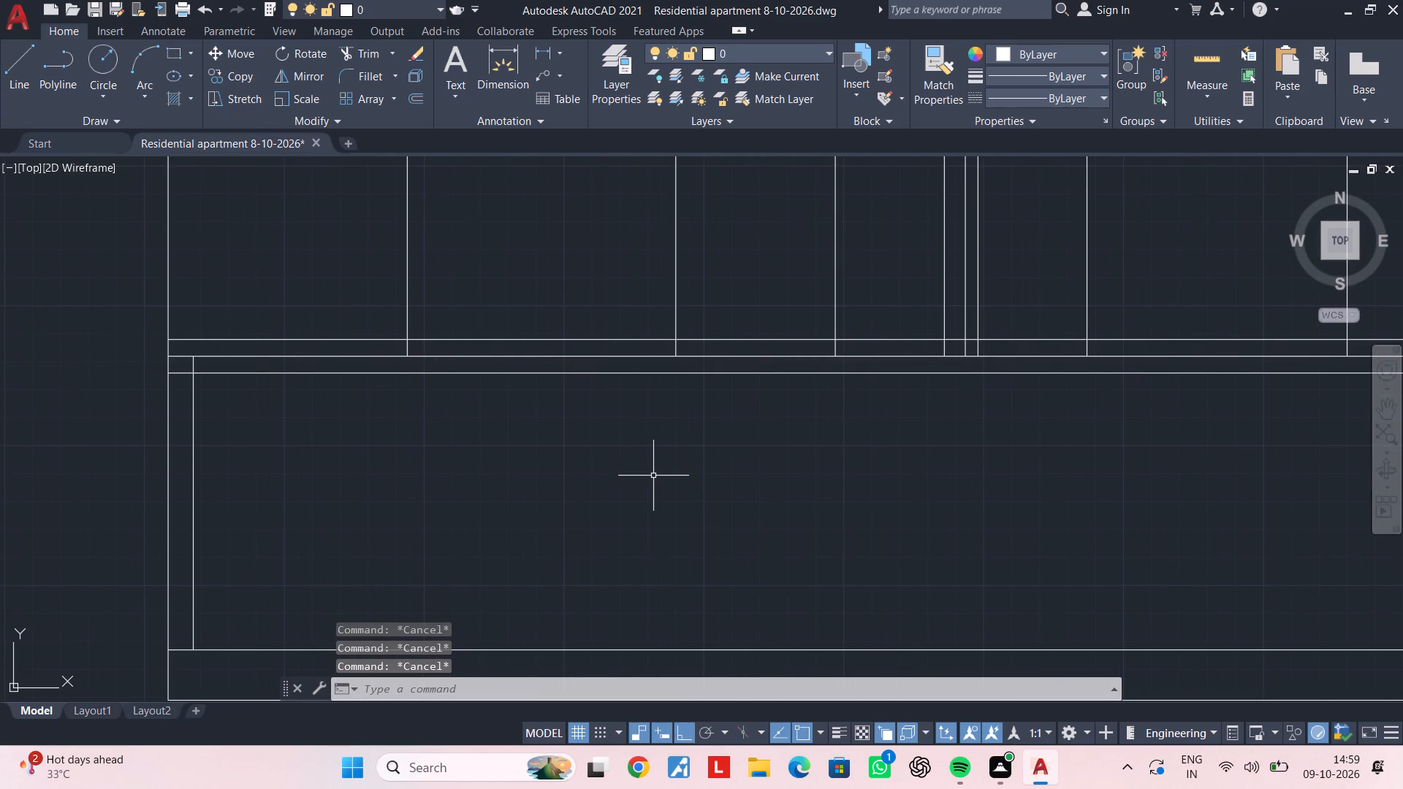
key("Escape")
key("Escape")
middle_click_drag(1083, 487, 398, 416)
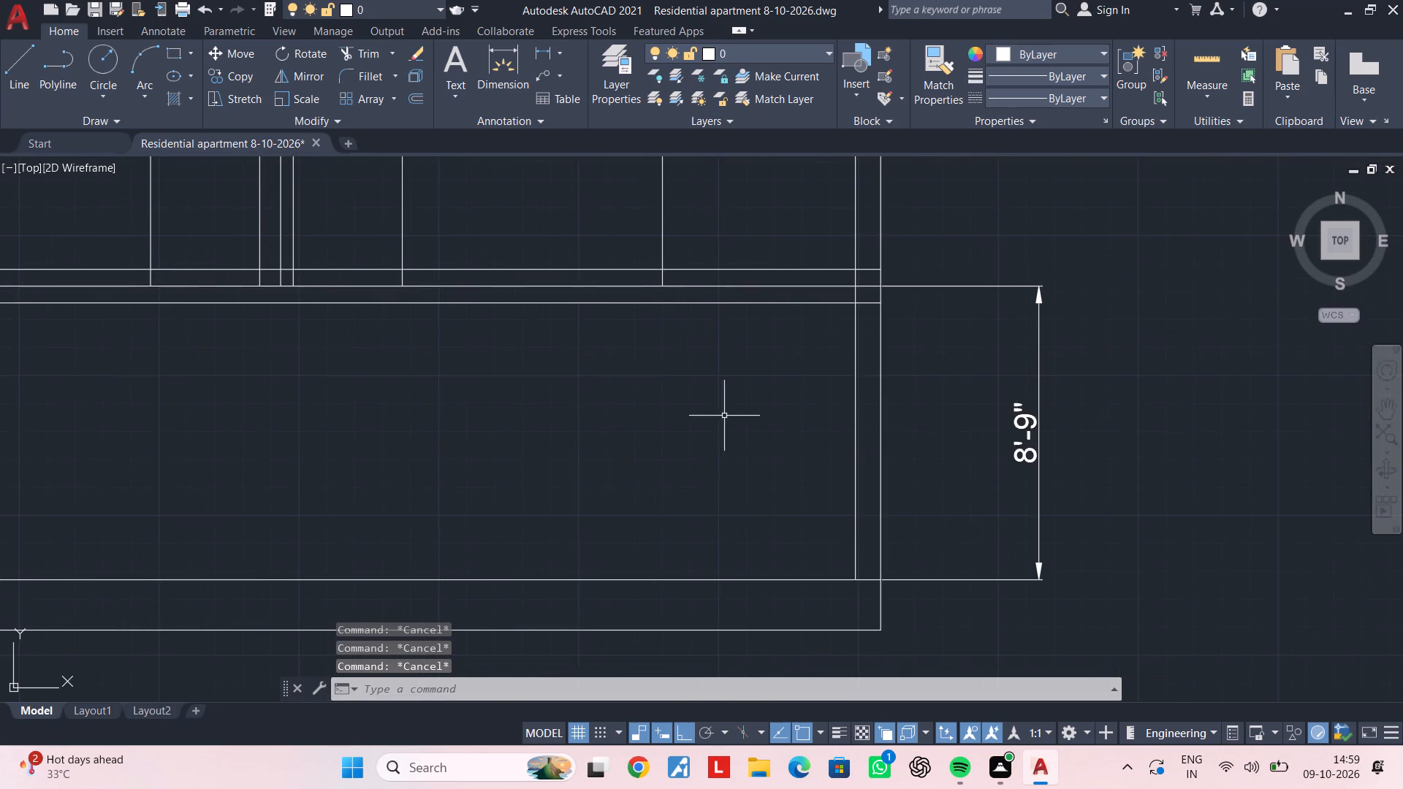
middle_click_drag(719, 413, 658, 463)
key("Escape")
key("Escape")
key("t")
key("r")
key("space")
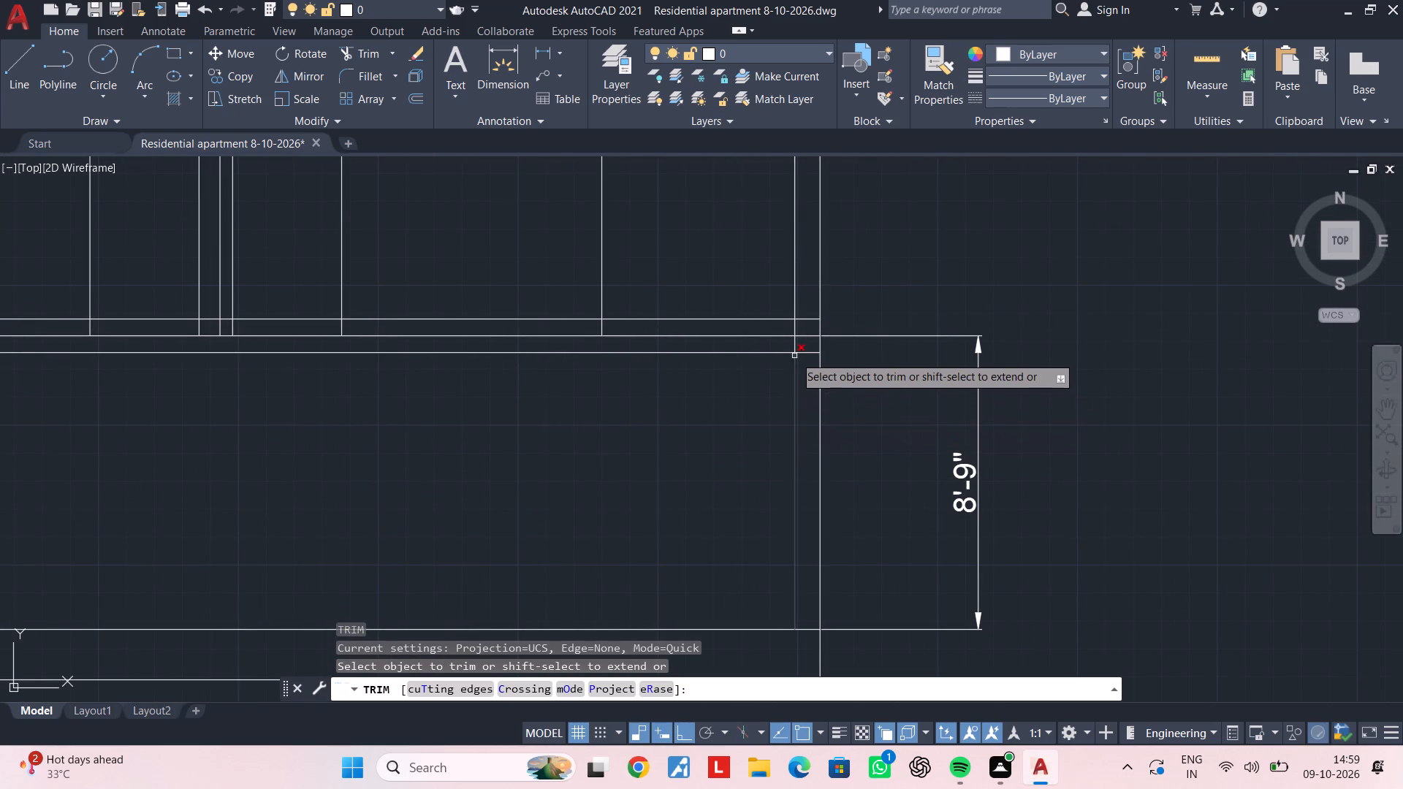
scroll(795, 354, "up", 3)
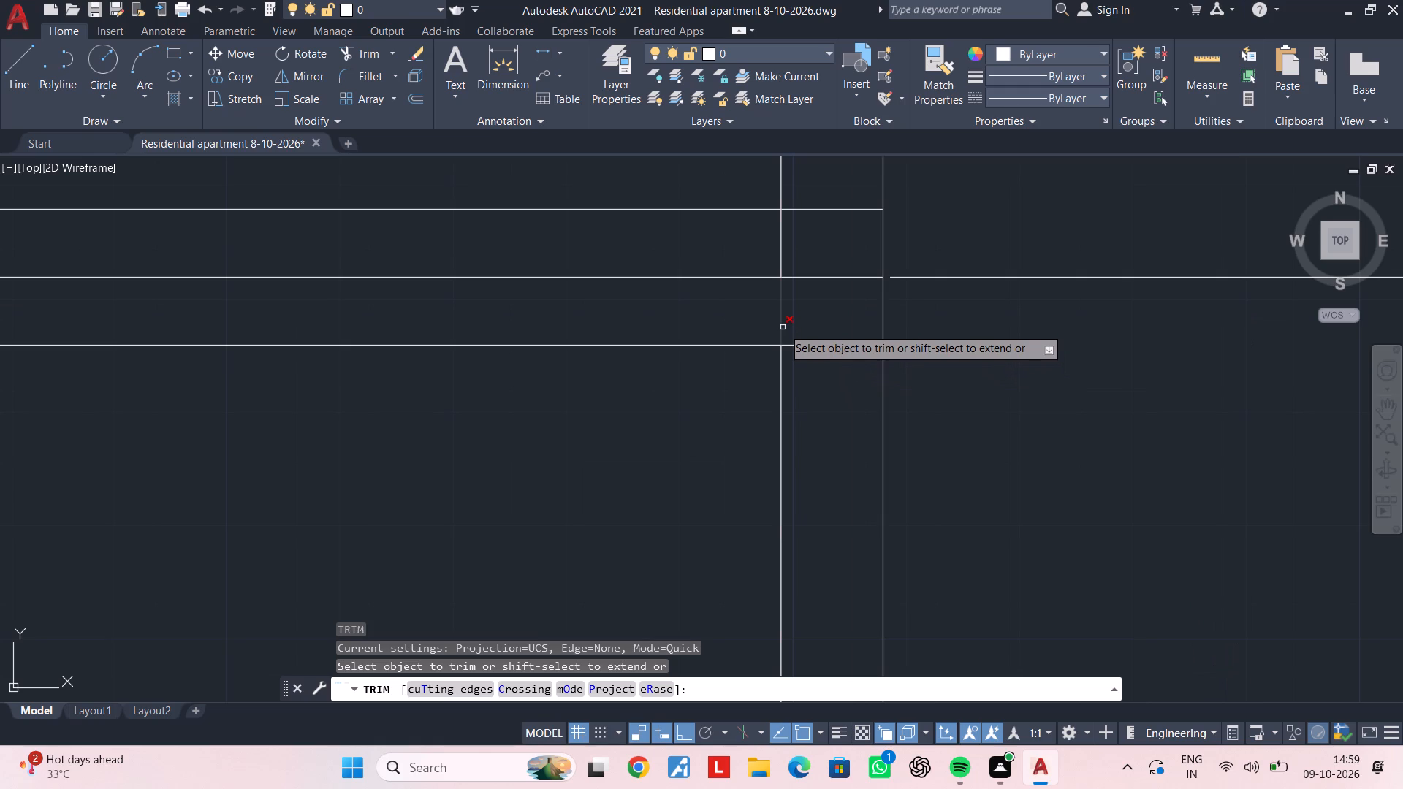
left_click(783, 327)
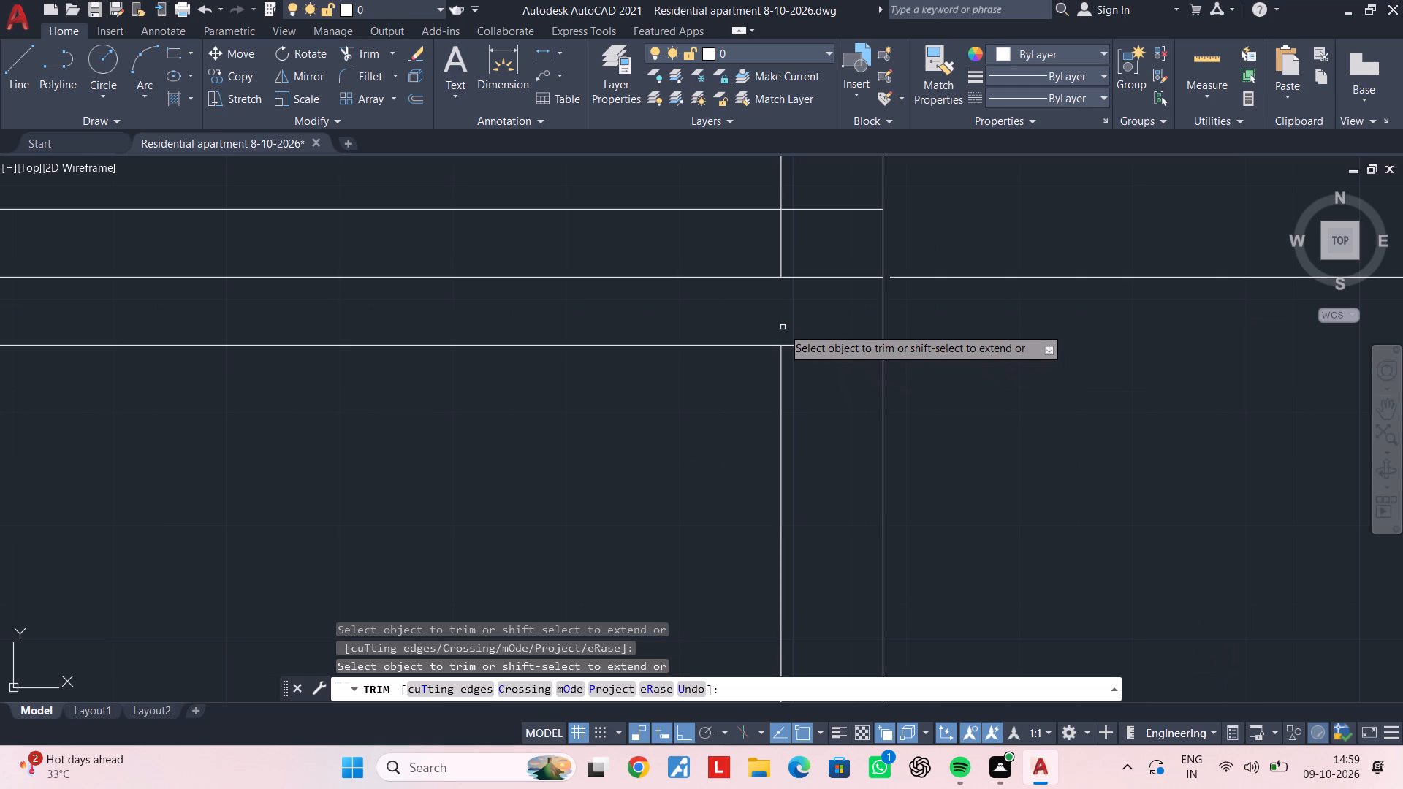
scroll(783, 327, "down", 2)
middle_click_drag(788, 327, 796, 419)
scroll(794, 384, "up", 1)
left_click(786, 382)
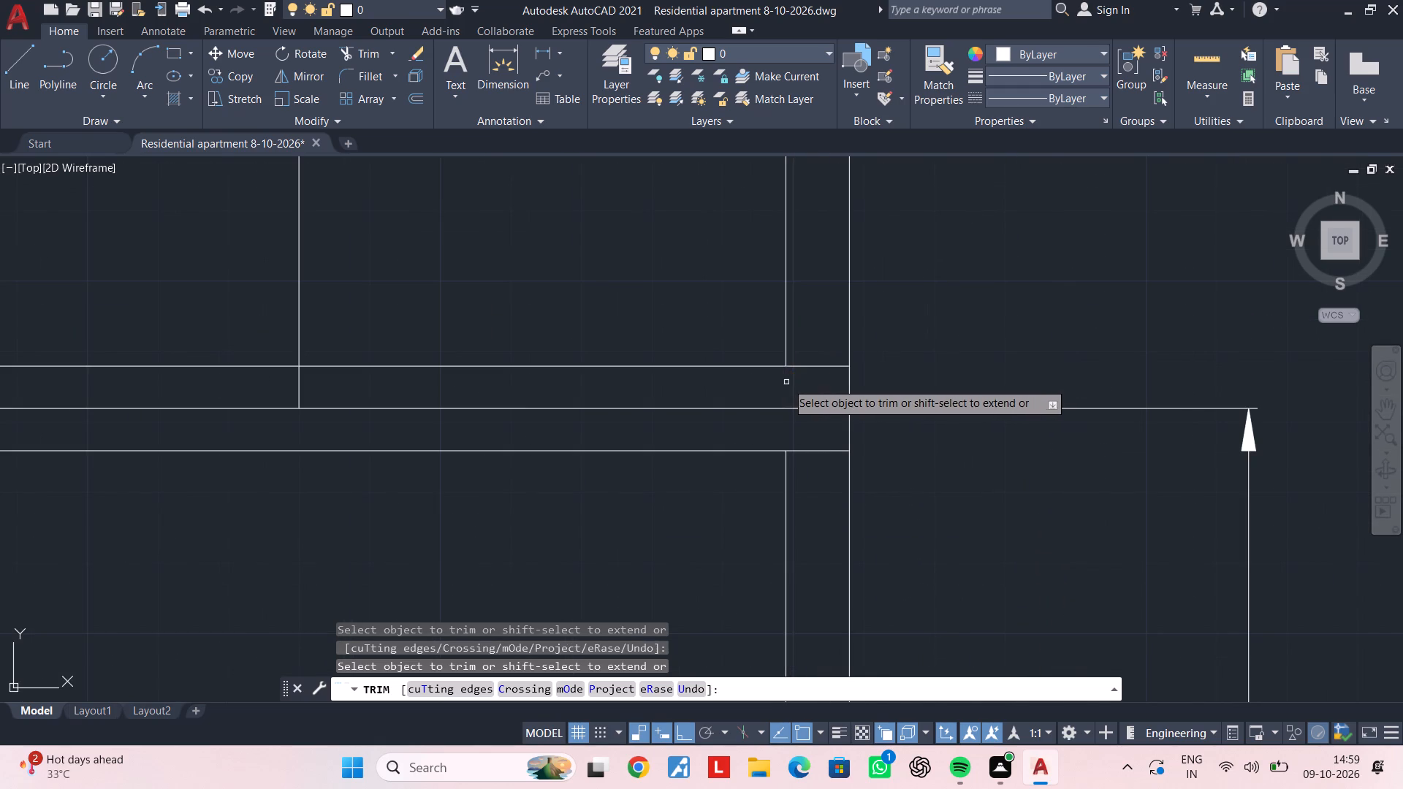
Trim the two right-hand intermediate verticals and the central group of three between the upper offset line and the floor line.
scroll(552, 425, "down", 2)
middle_click_drag(599, 418, 969, 398)
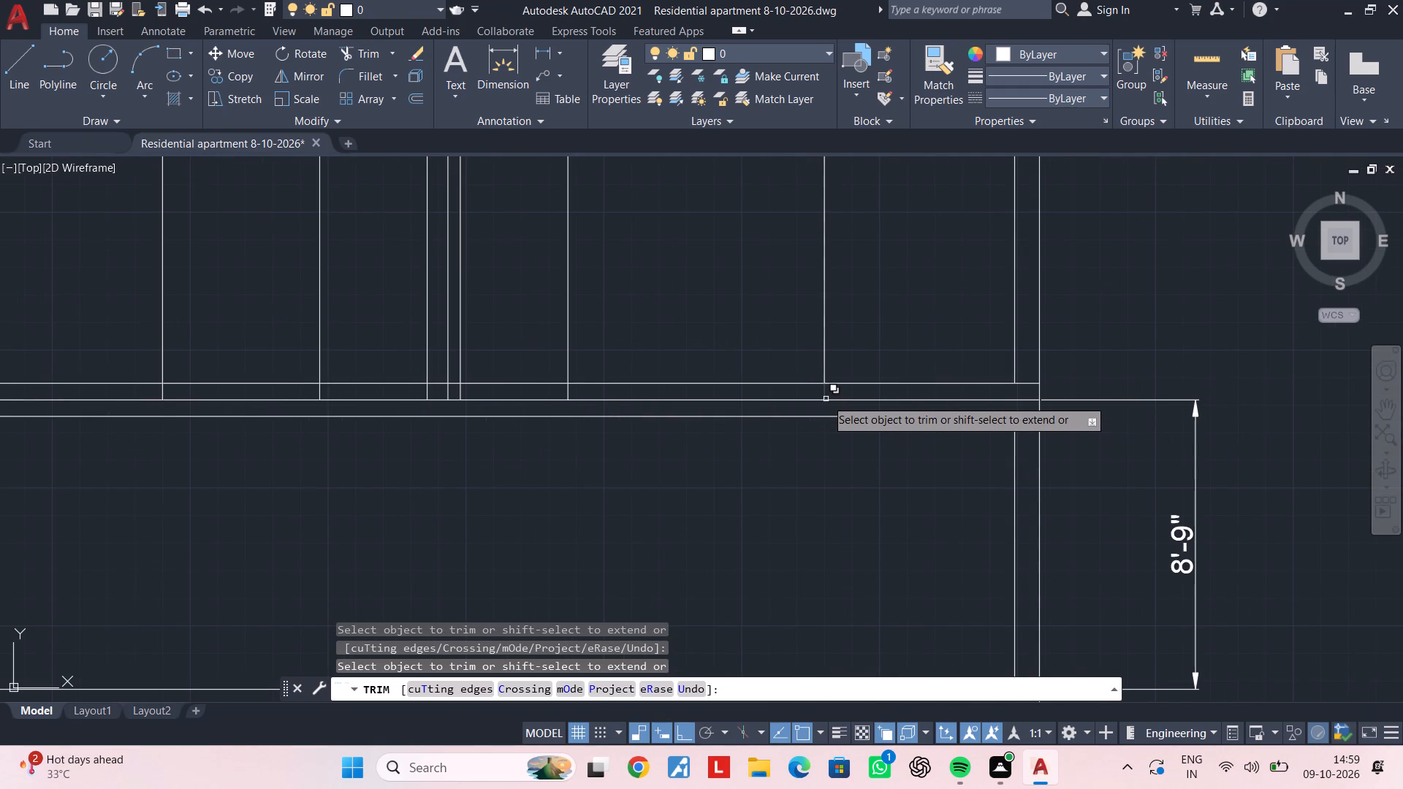
scroll(826, 392, "up", 3)
left_click_drag(868, 373, 842, 376)
scroll(411, 368, "down", 1)
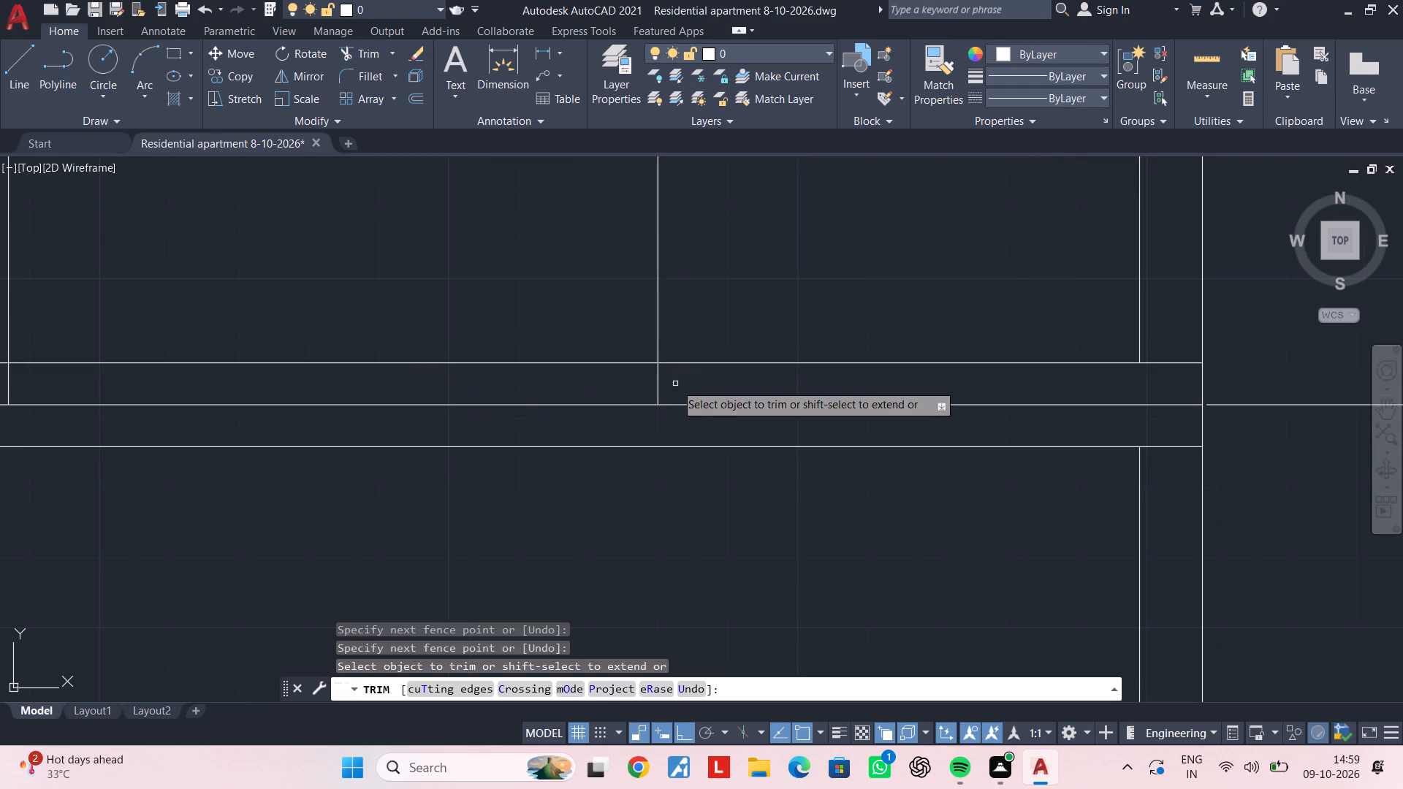
left_click(676, 384)
left_click(612, 379)
scroll(582, 382, "down", 2)
middle_click_drag(626, 385, 1038, 410)
scroll(819, 399, "up", 2)
left_click(772, 409)
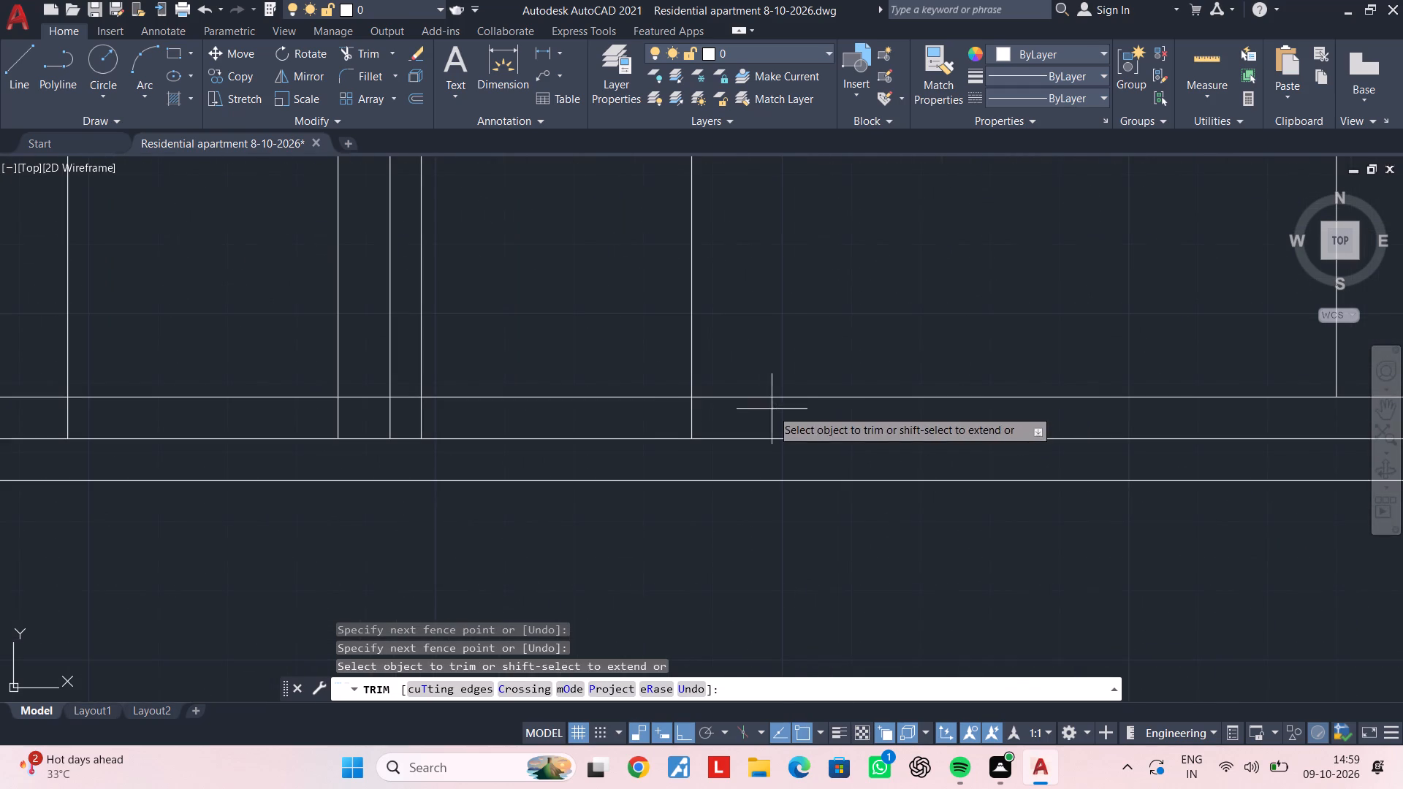
left_click(615, 413)
middle_click_drag(674, 411, 1124, 419)
scroll(1000, 422, "up", 1)
left_click(942, 424)
left_click(555, 422)
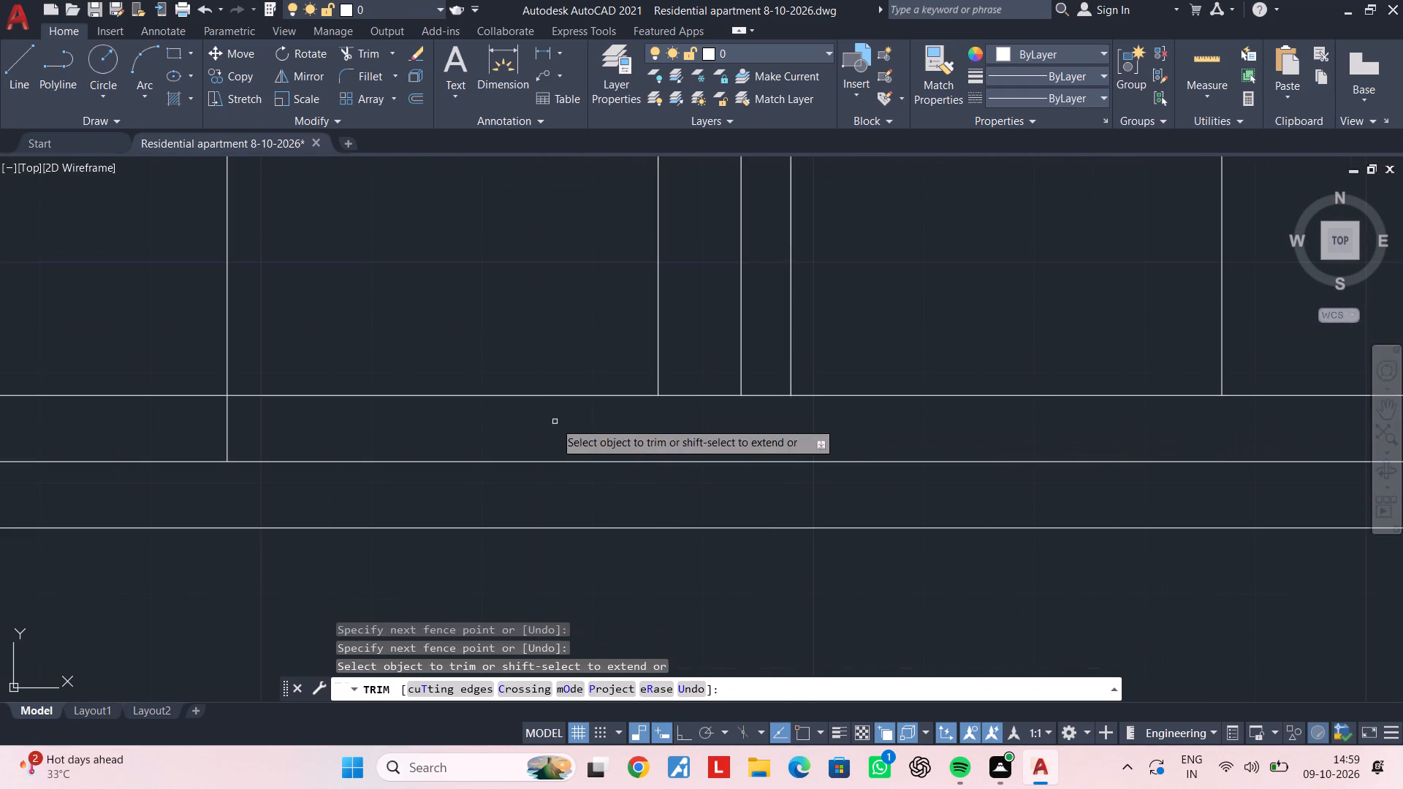
Trim the three left-hand intermediate verticals between the upper offset line and the floor line.
scroll(547, 422, "down", 2)
middle_click_drag(562, 423, 1212, 435)
scroll(1065, 430, "up", 1)
left_click(1142, 436)
left_click(888, 437)
scroll(881, 437, "down", 1)
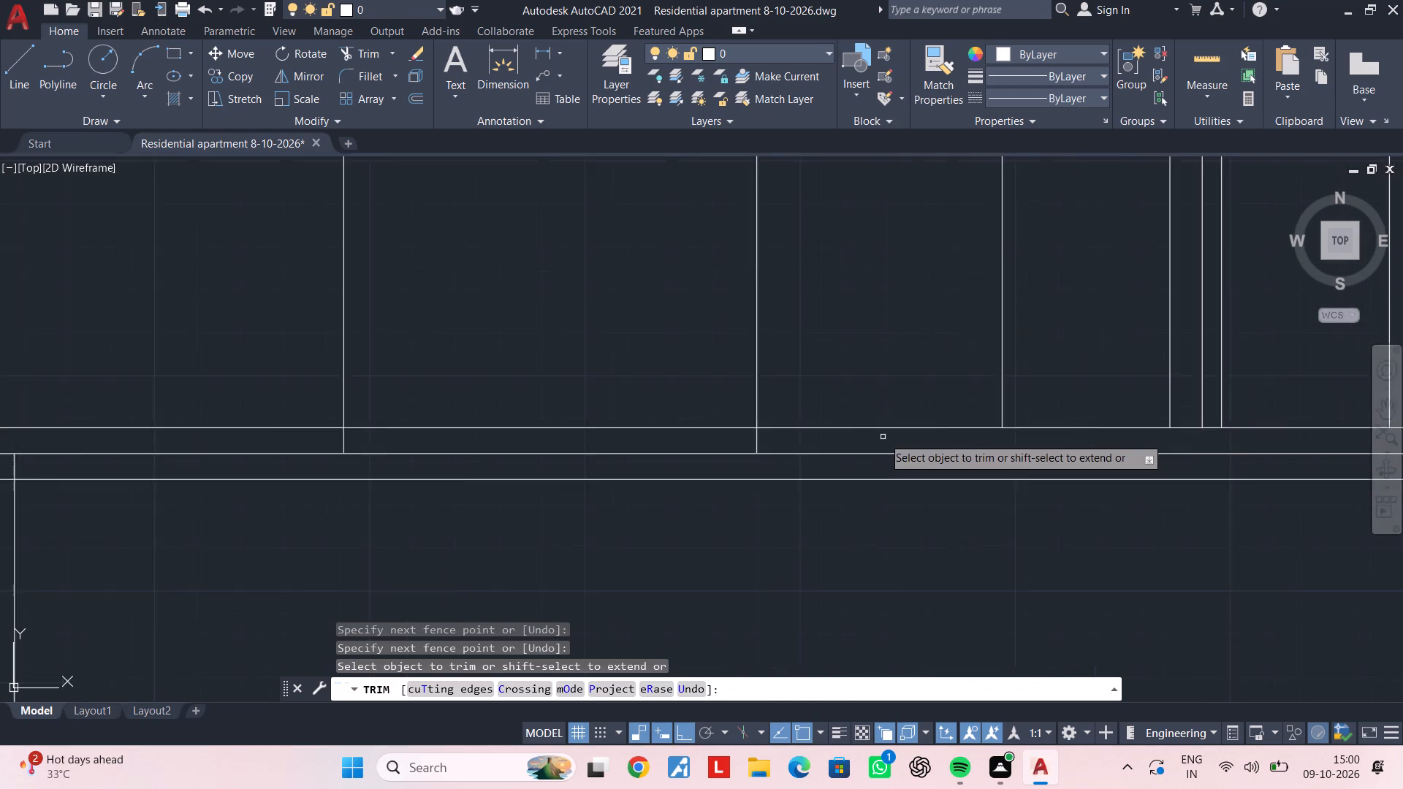
middle_click_drag(916, 437, 1107, 437)
scroll(985, 441, "up", 1)
left_click(965, 441)
left_click(839, 438)
scroll(818, 440, "down", 1)
middle_click_drag(1199, 440, 1367, 432)
scroll(688, 445, "up", 2)
left_click(663, 427)
left_click(358, 416)
Trim the left side wall's inner line between the floor line and the lower offset line, and end the command.
scroll(361, 419, "down", 3)
middle_click_drag(453, 423, 810, 416)
scroll(571, 441, "up", 1)
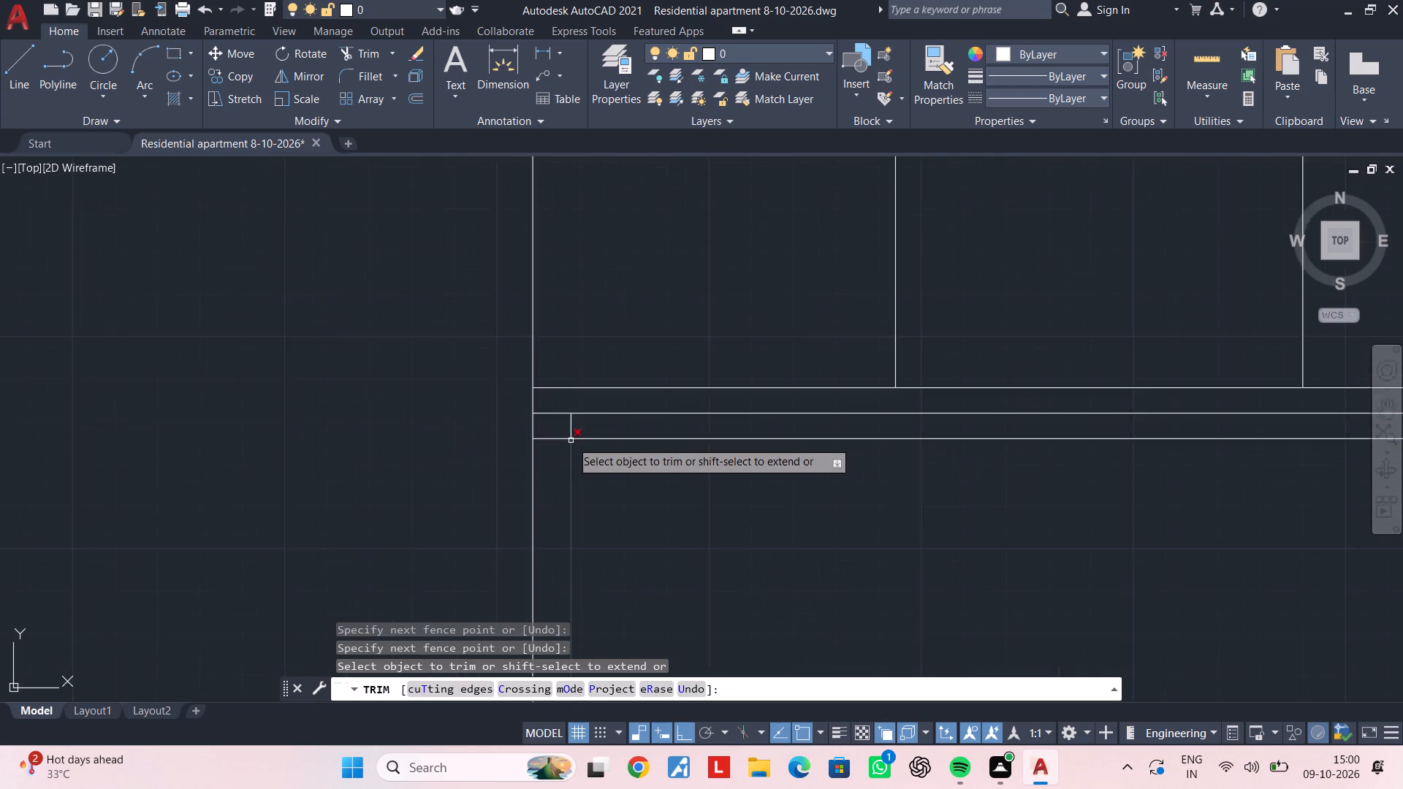
scroll(571, 441, "up", 1)
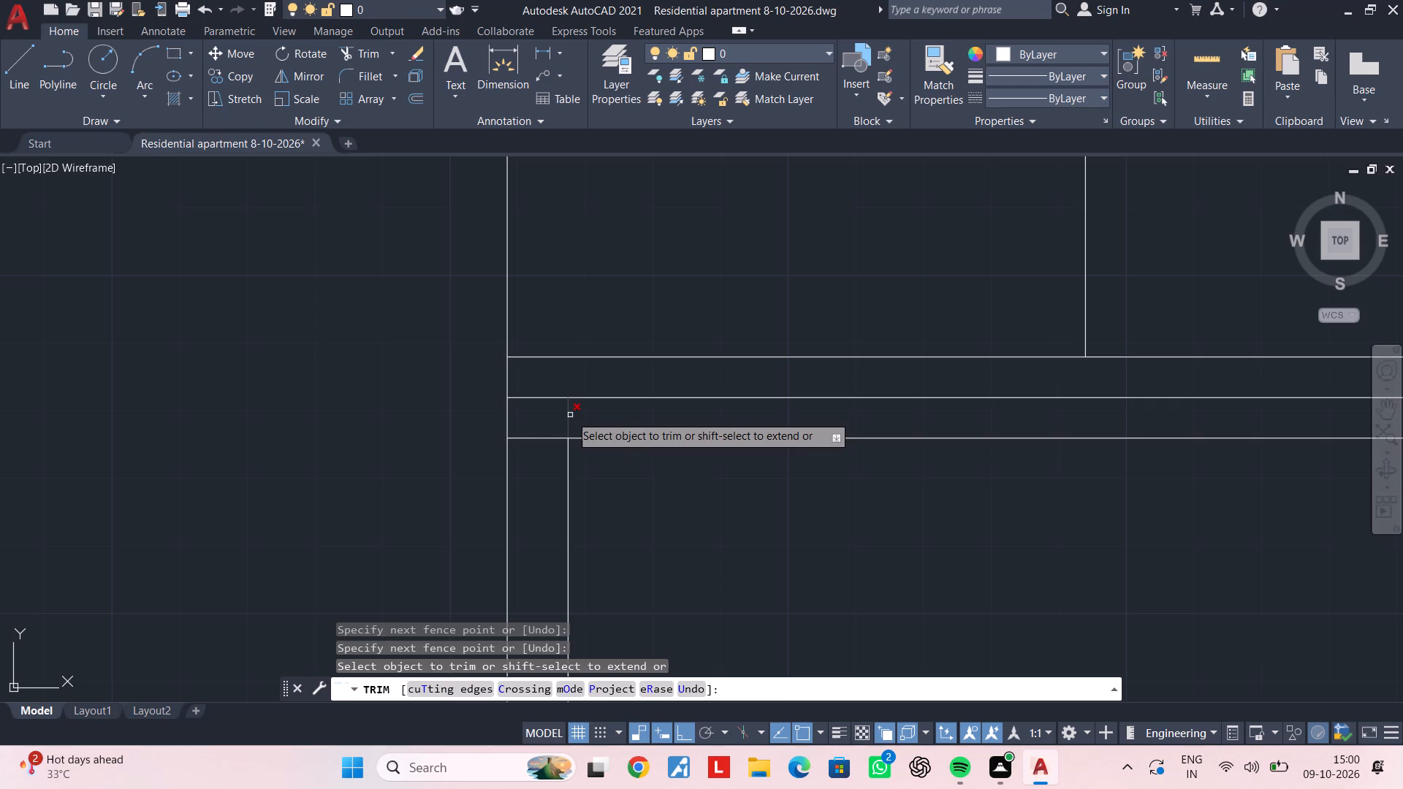
left_click(570, 415)
left_click(541, 436)
key("Escape")
scroll(780, 452, "down", 3)
middle_click_drag(856, 453, 359, 289)
key("Escape")
middle_click_drag(512, 337, 492, 364)
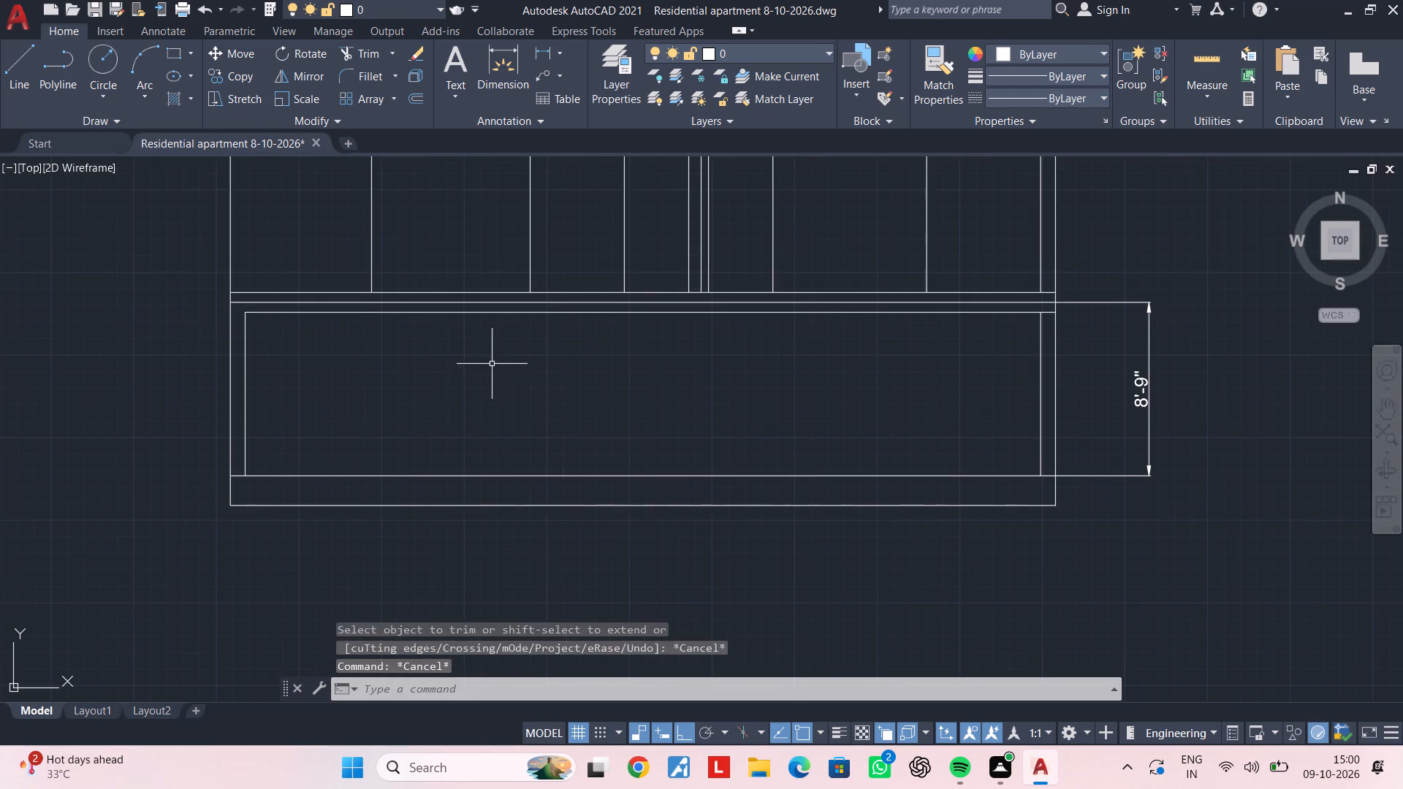
key("Escape")
key("Escape")
key("Escape")
key("Escape")
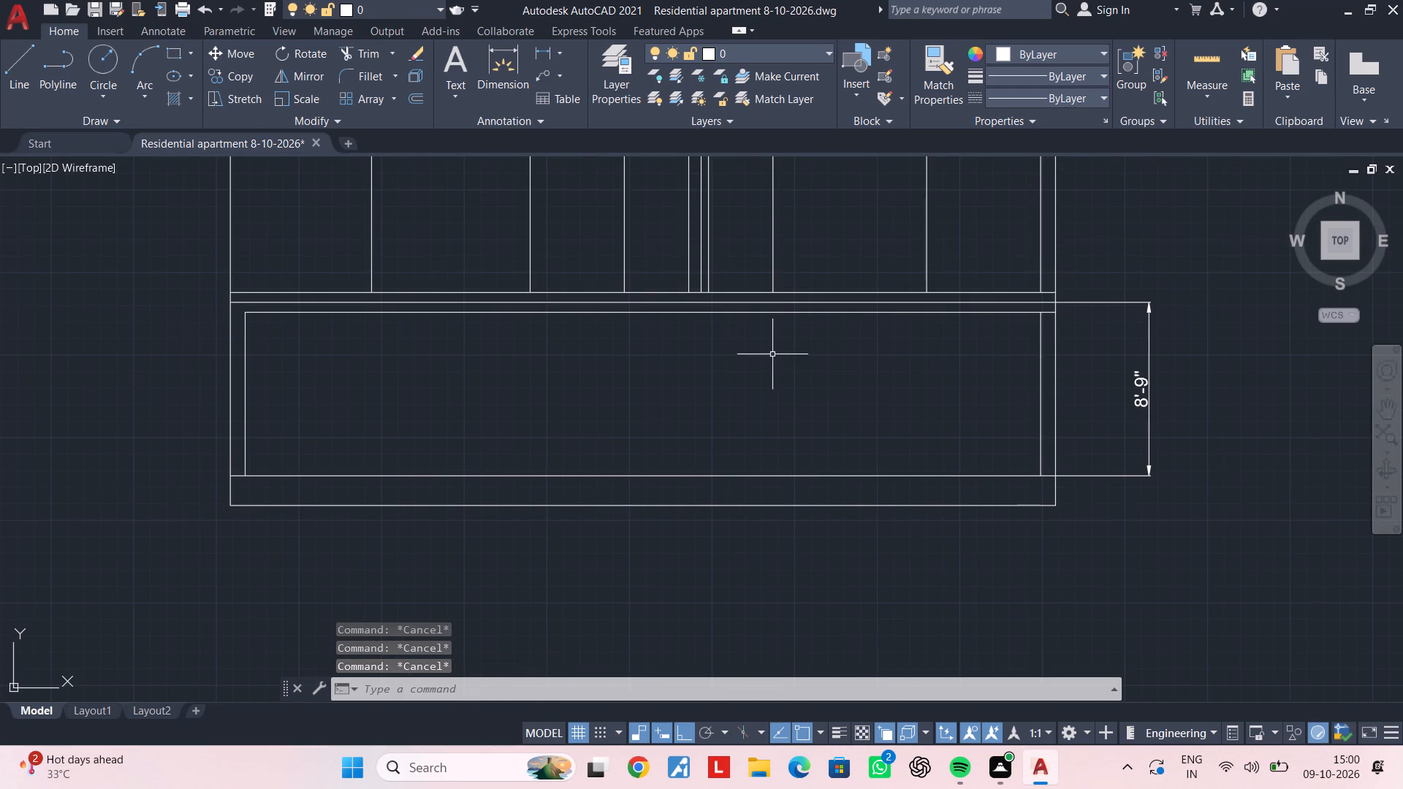
Extend the rightmost of the three closely spaced central verticals down through the ground-floor bay to the plinth line.
middle_click_drag(769, 358, 723, 424)
key("Escape")
key("Escape")
key("Escape")
key("Escape")
key("e")
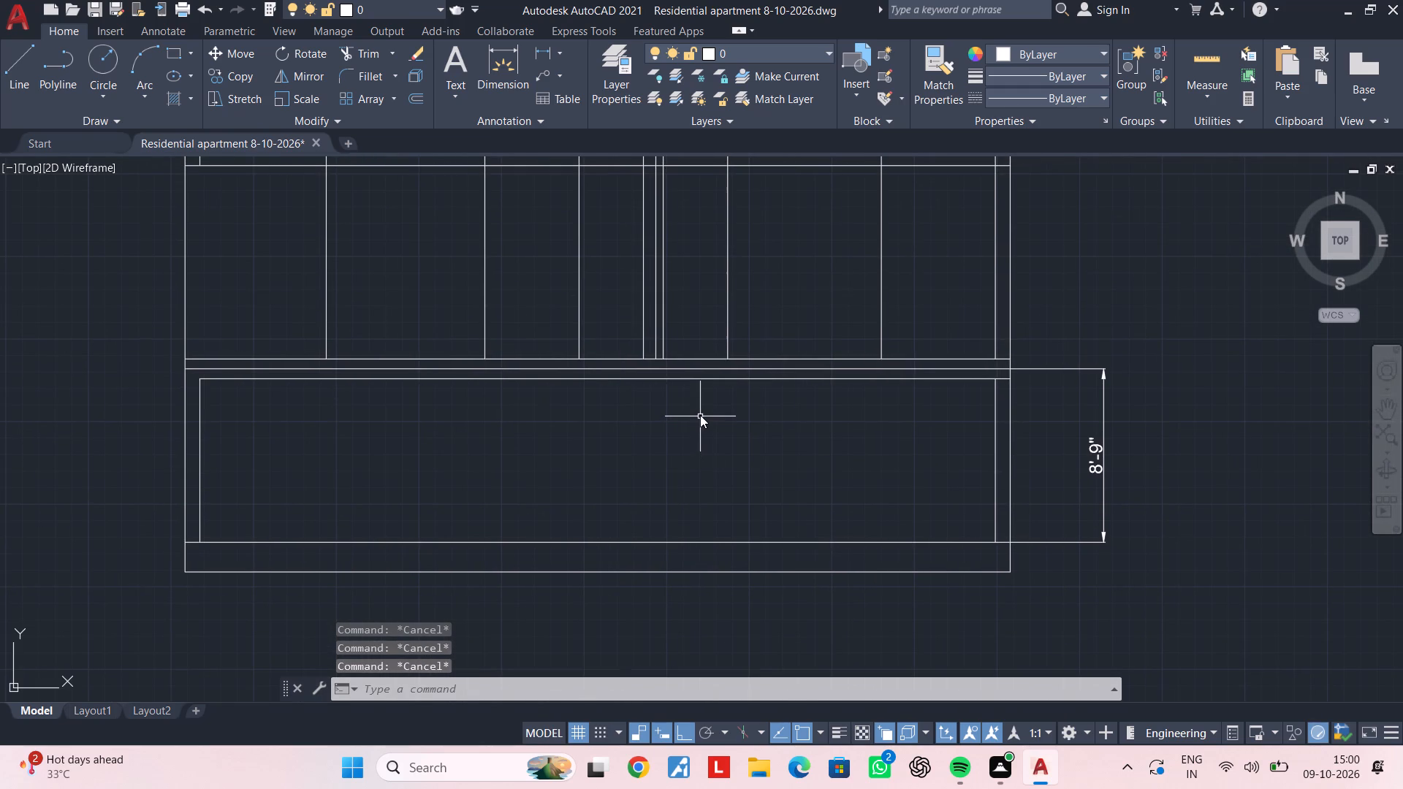
key("c")
key("Escape")
type("EX")
key("space")
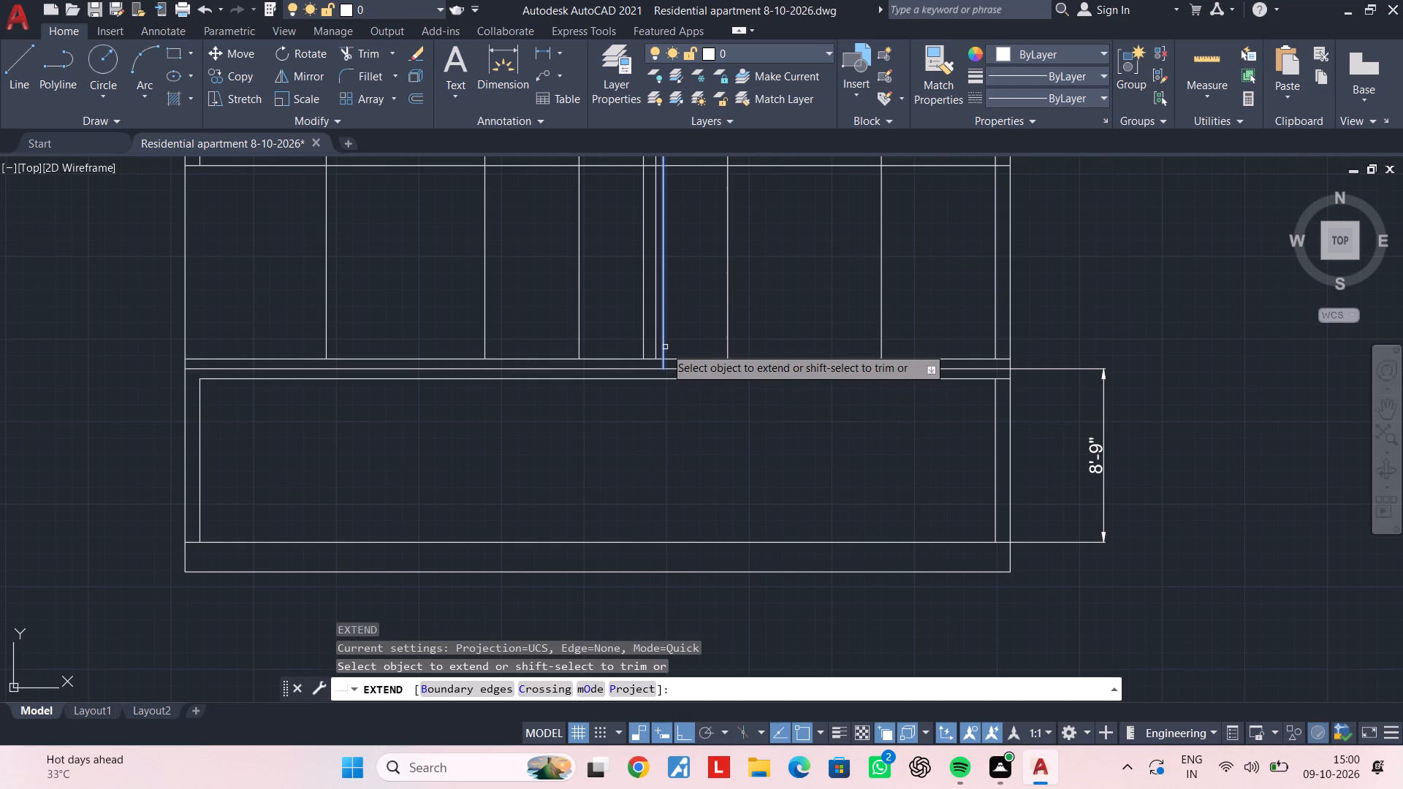
left_click(665, 347)
left_click(664, 354)
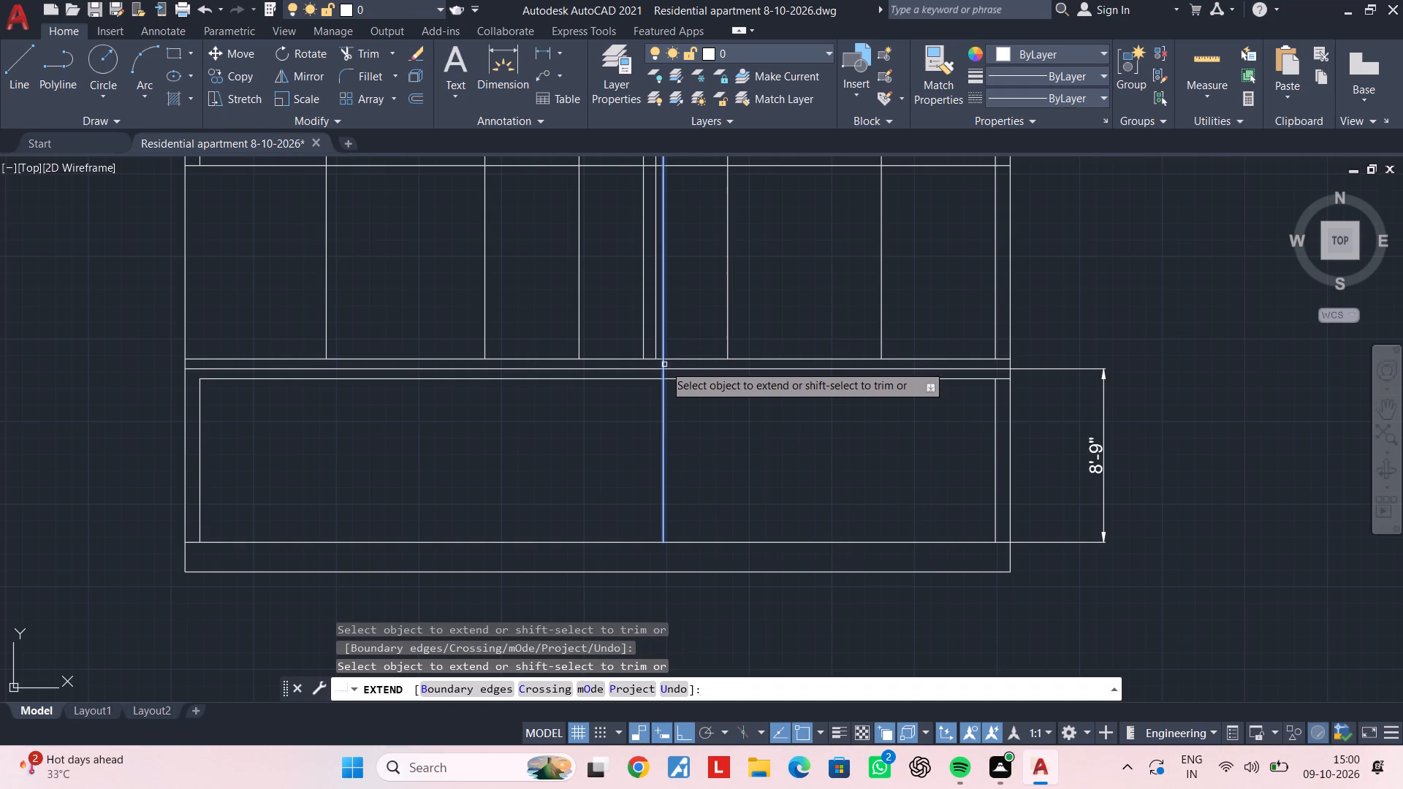
left_click(664, 365)
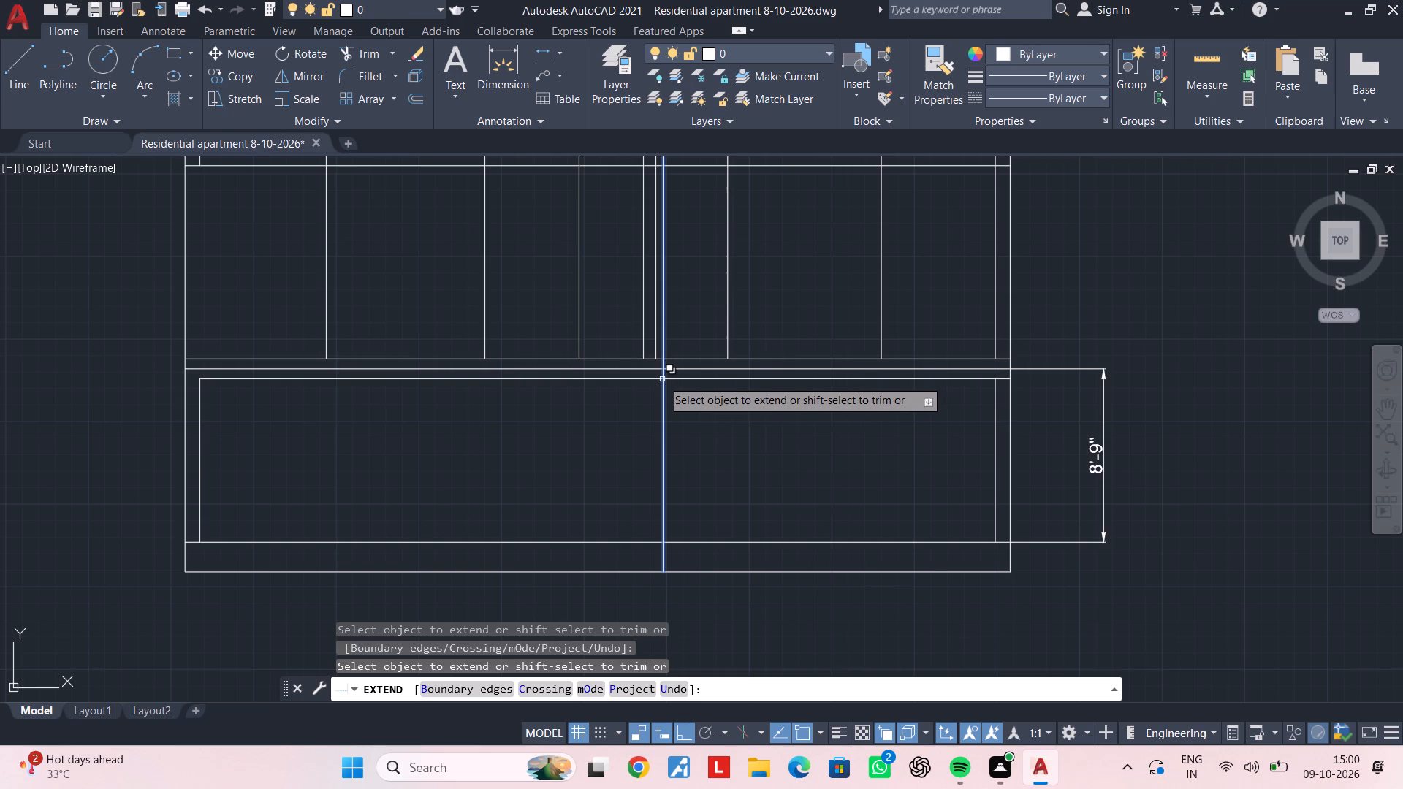
key("Escape")
key("Escape")
key("Escape")
Trim the extended central vertical inside the floor band between the upper and lower offset lines, and end the command.
type("TR")
key("space")
scroll(647, 365, "up", 3)
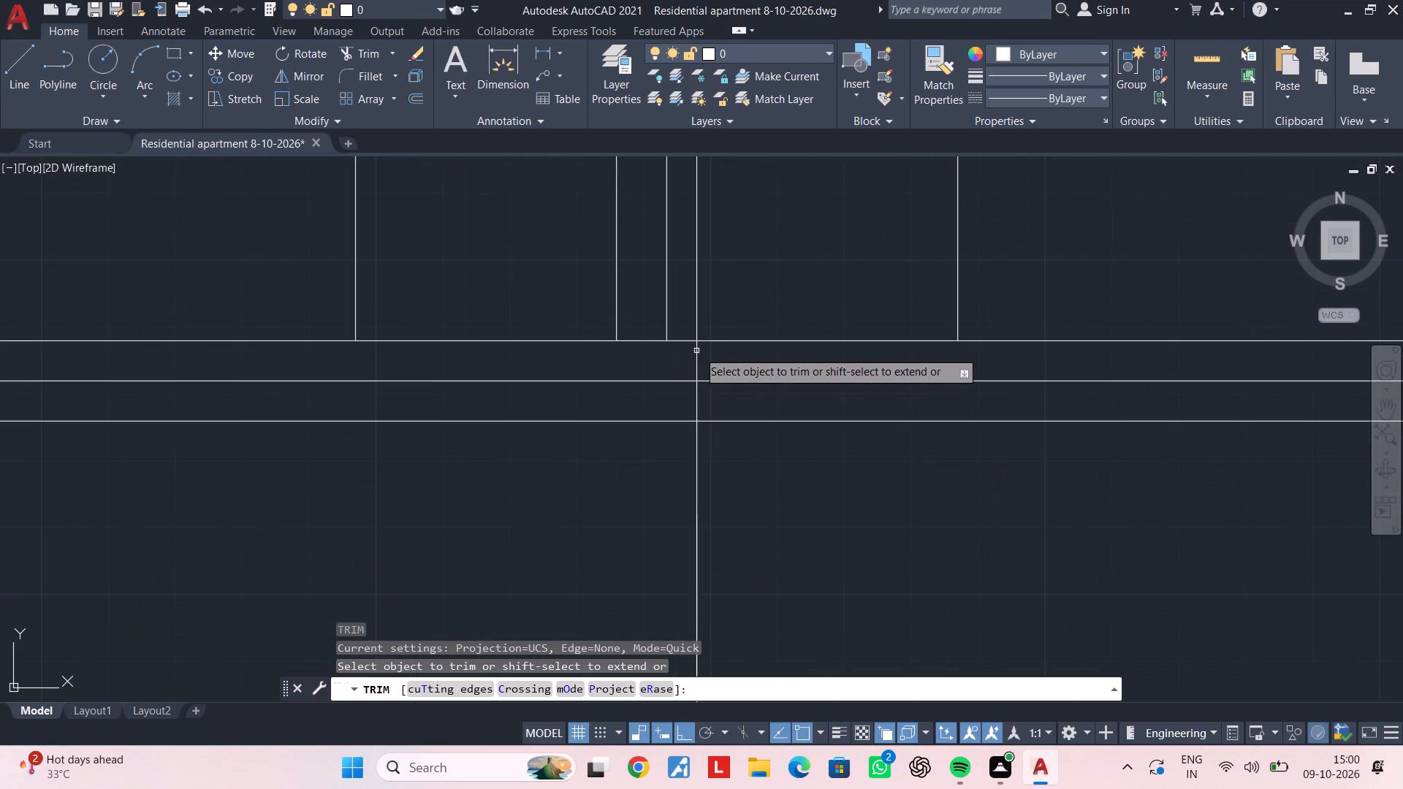
left_click(697, 352)
left_click(695, 403)
key("Escape")
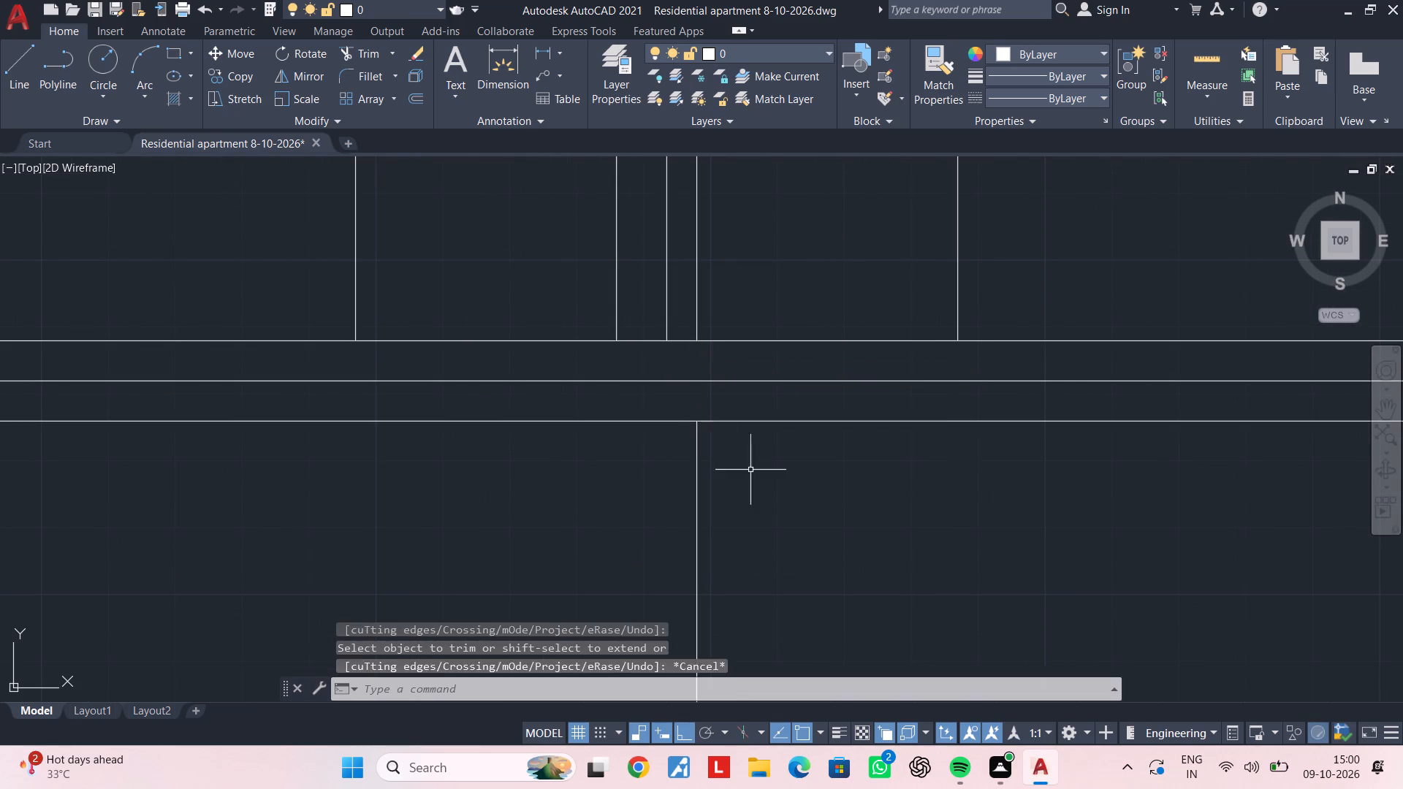
scroll(757, 473, "down", 4)
middle_click_drag(767, 476, 739, 386)
key("Escape")
scroll(693, 394, "up", 1)
key("Escape")
key("Escape")
key("Escape")
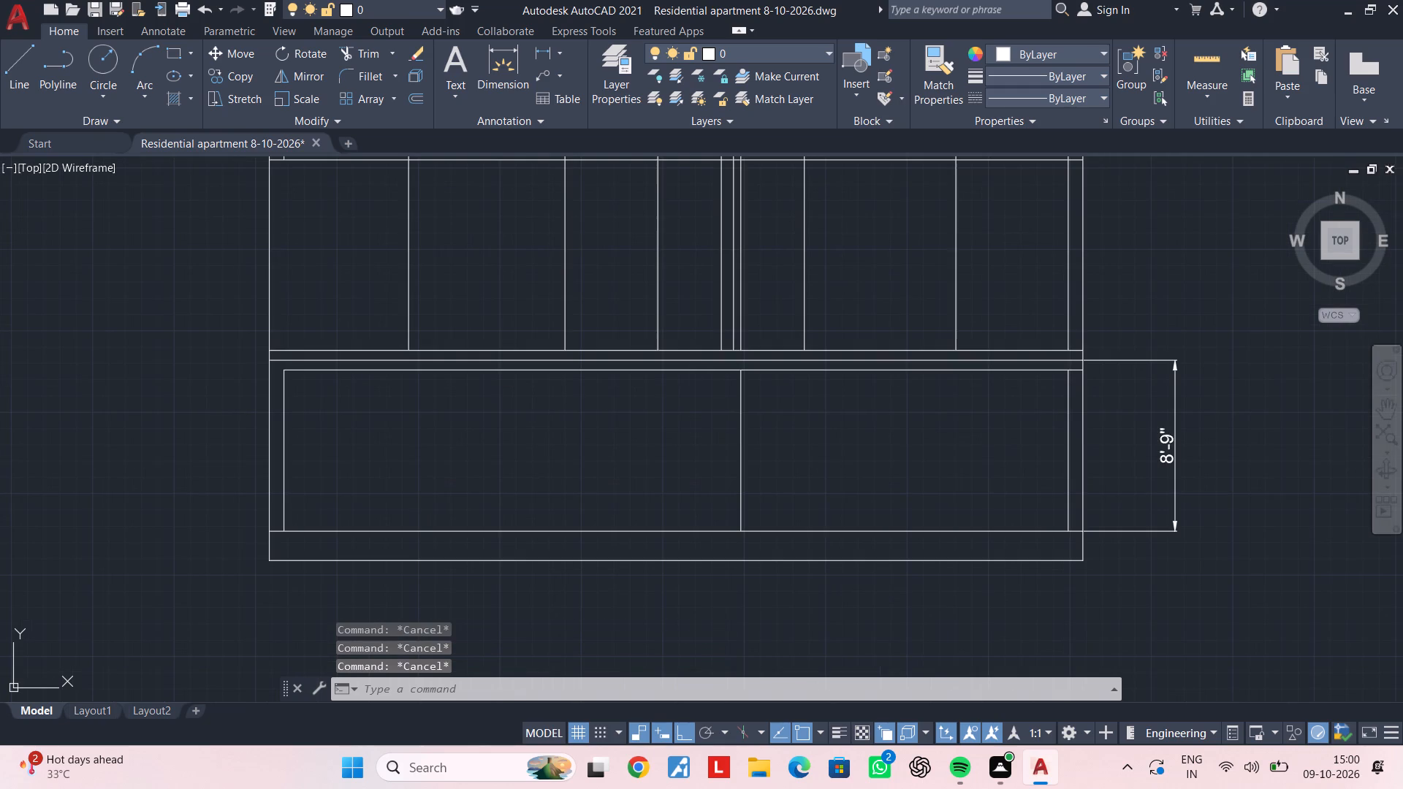
Offset the ground floor's central vertical line 1' to the left to form the second face of the central divider.
type("OF")
key("space")
type("1'")
key("Return")
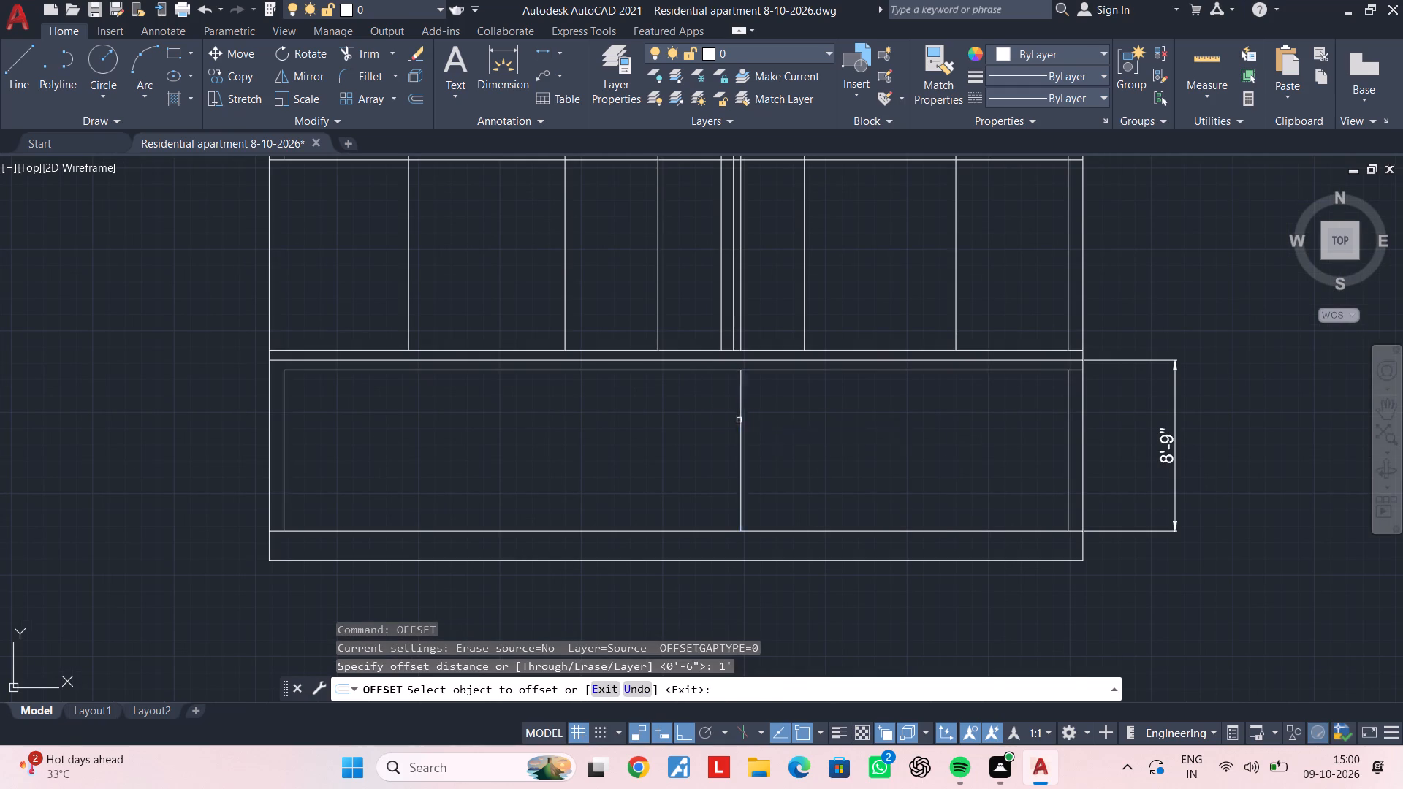
left_click(739, 420)
left_click(596, 424)
key("Escape")
key("Escape")
Trim the floor band's lower offset line between the two faces of the central divider, and end the command.
type("TR")
key("space")
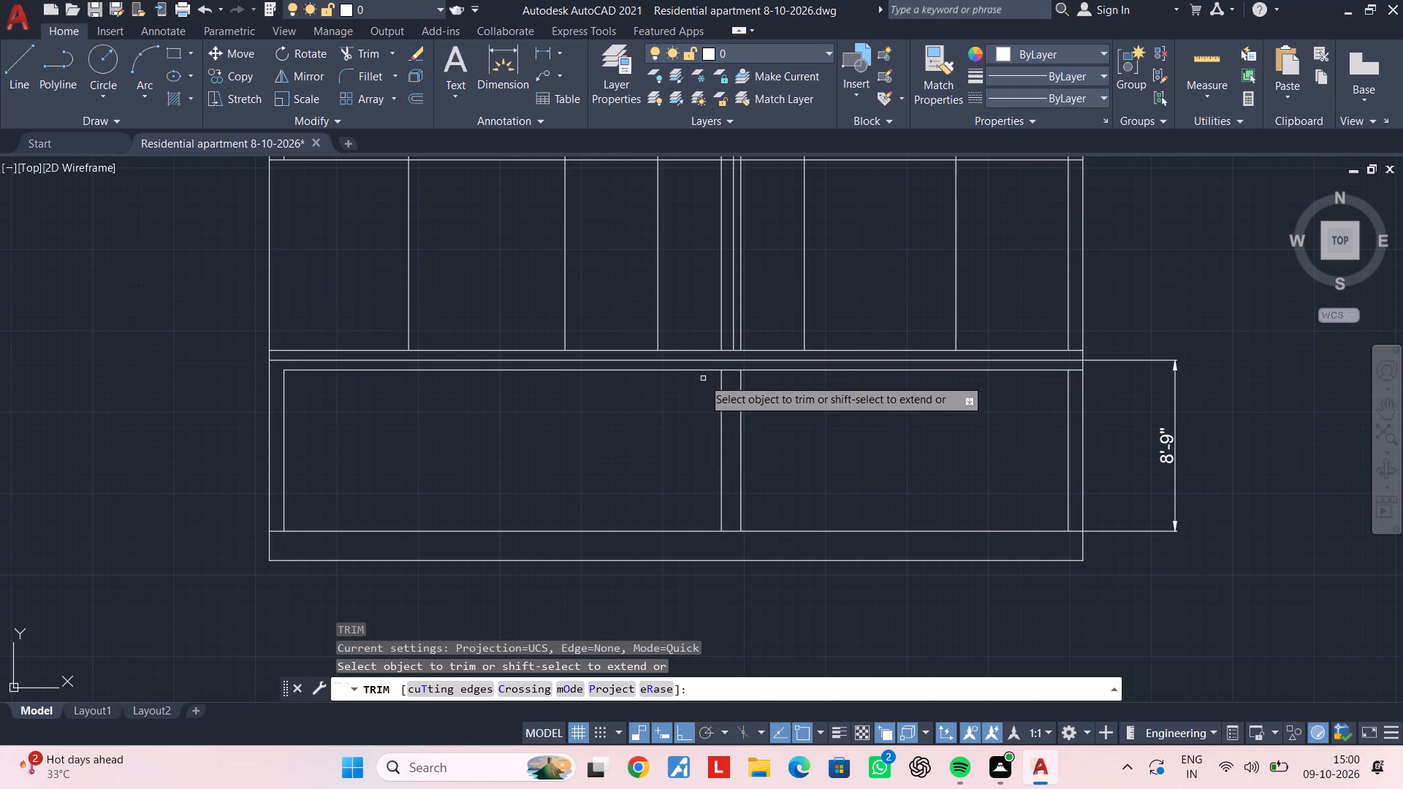
scroll(713, 376, "up", 2)
left_click(742, 361)
scroll(744, 389, "down", 3)
middle_click_drag(745, 392, 745, 316)
scroll(733, 420, "up", 2)
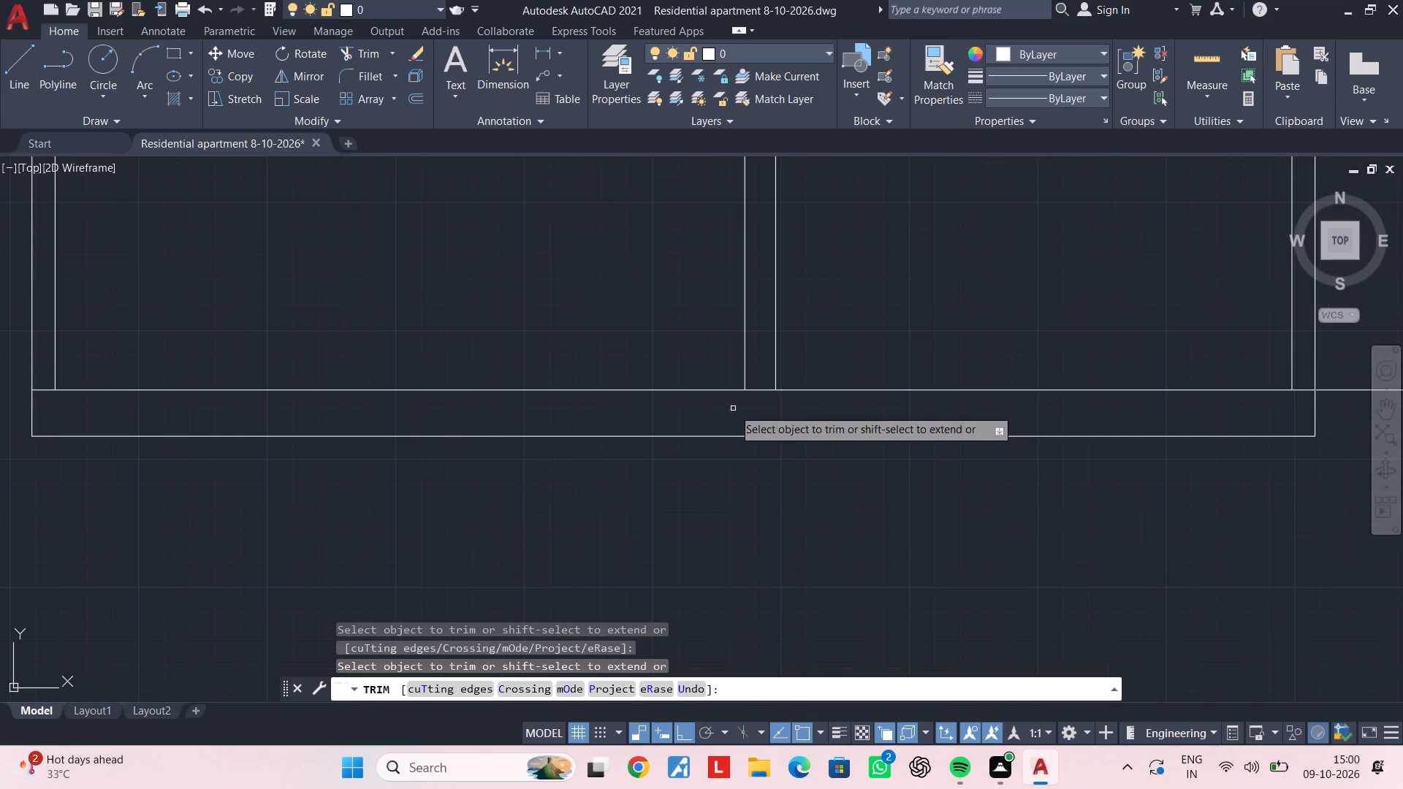
key("Escape")
key("Escape")
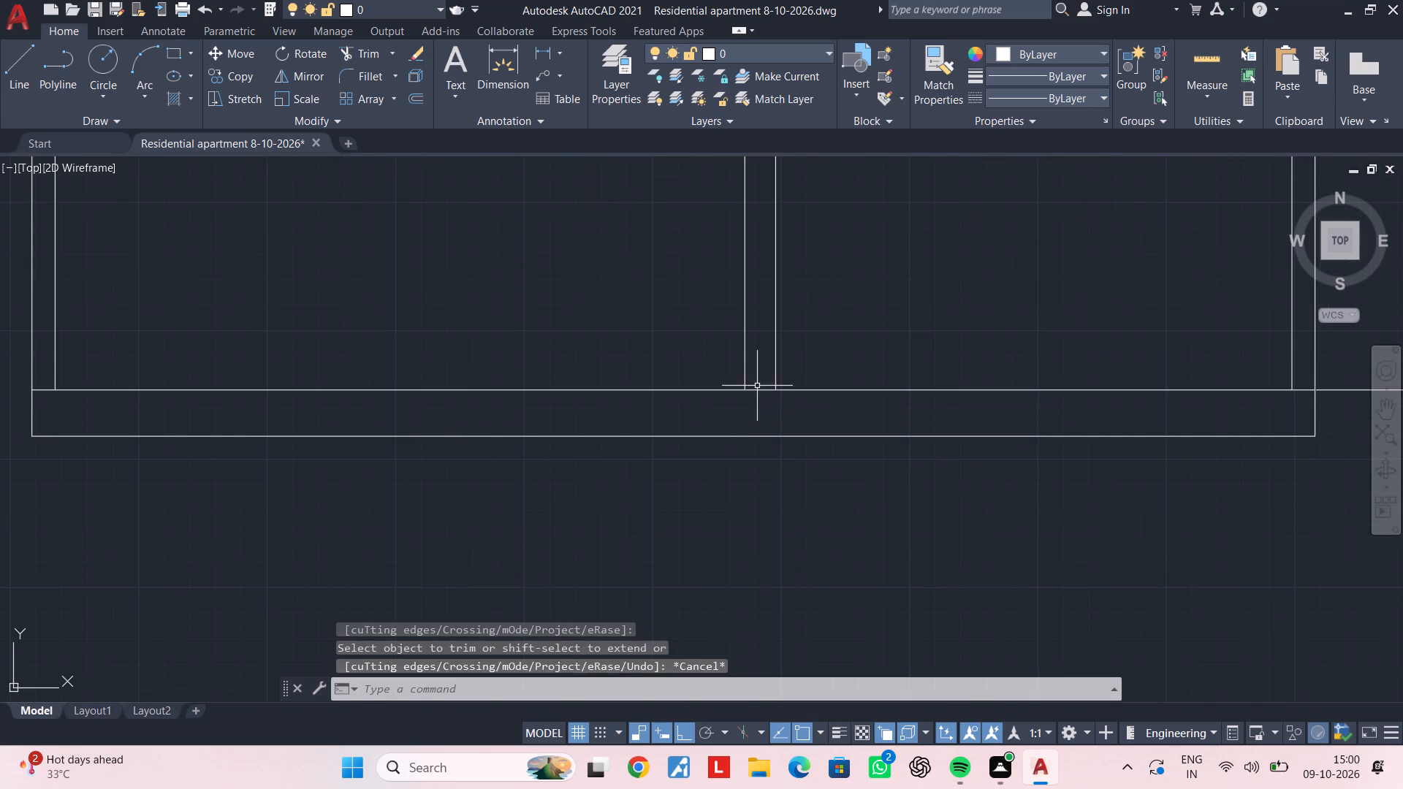
key("Escape")
Trim the floor band's lower offset line across the right side wall's thickness, and end the command.
scroll(864, 368, "down", 1)
middle_click_drag(874, 362, 734, 463)
middle_click_drag(879, 362, 798, 397)
scroll(899, 369, "up", 1)
middle_click_drag(853, 377, 725, 384)
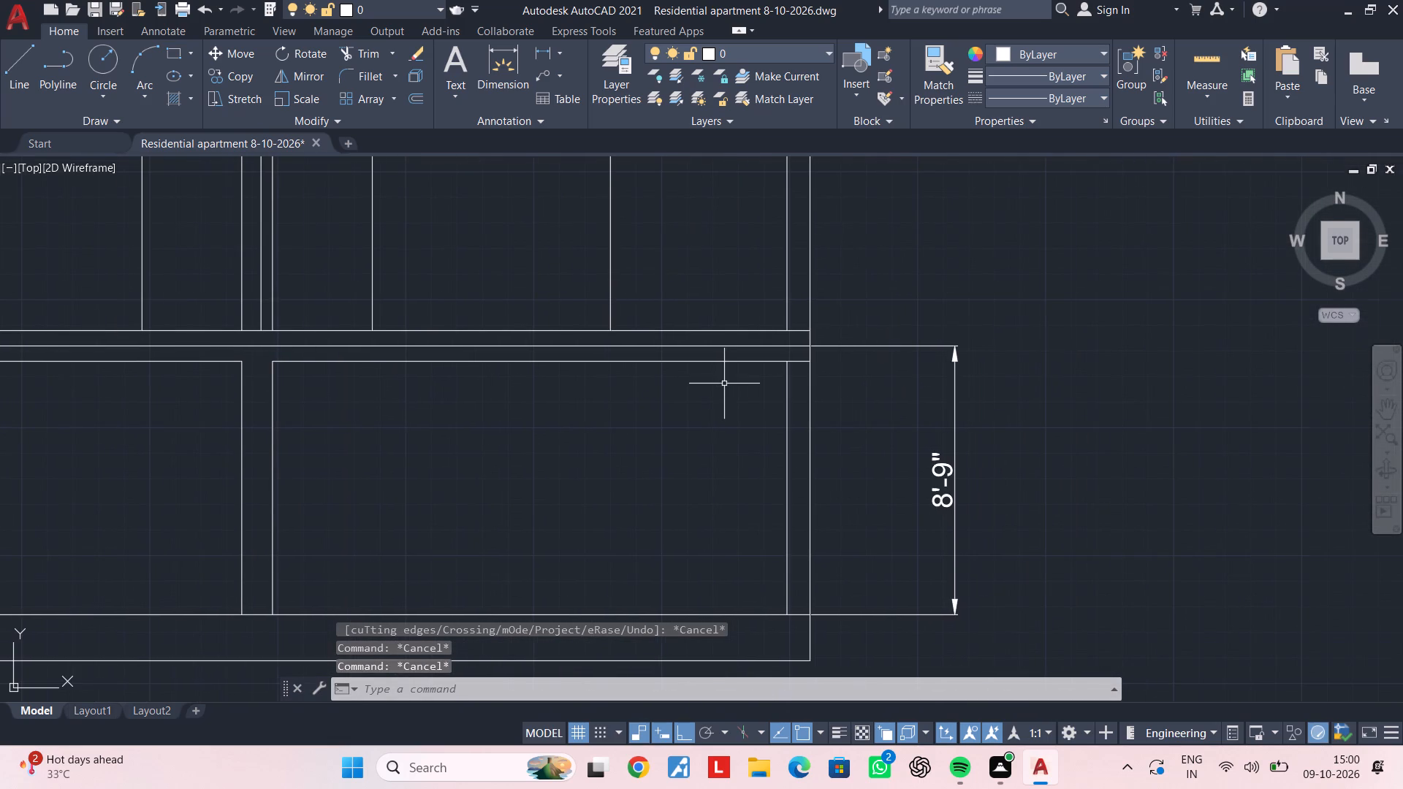
type("TR")
key("space")
scroll(790, 358, "up", 1)
left_click(805, 365)
scroll(707, 423, "down", 4)
key("Escape")
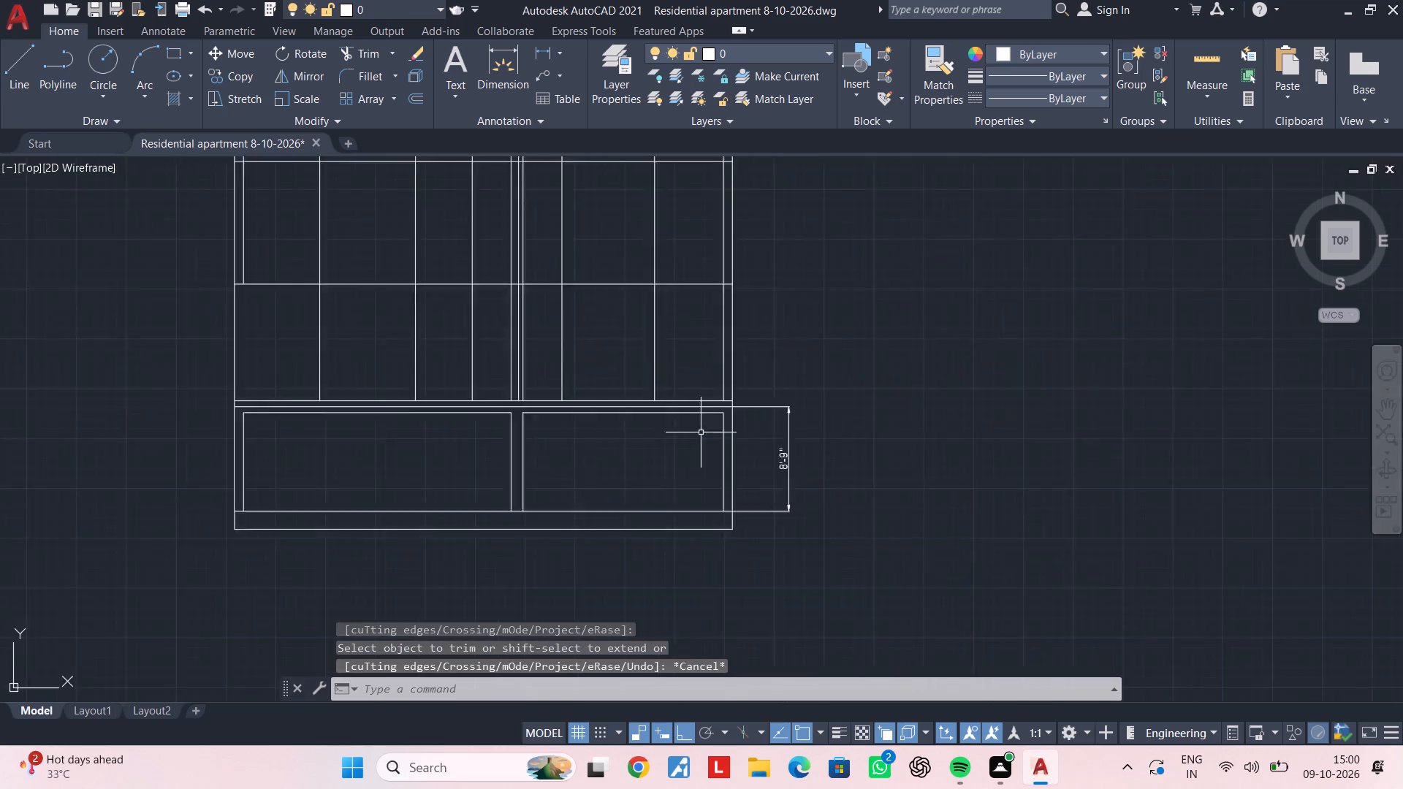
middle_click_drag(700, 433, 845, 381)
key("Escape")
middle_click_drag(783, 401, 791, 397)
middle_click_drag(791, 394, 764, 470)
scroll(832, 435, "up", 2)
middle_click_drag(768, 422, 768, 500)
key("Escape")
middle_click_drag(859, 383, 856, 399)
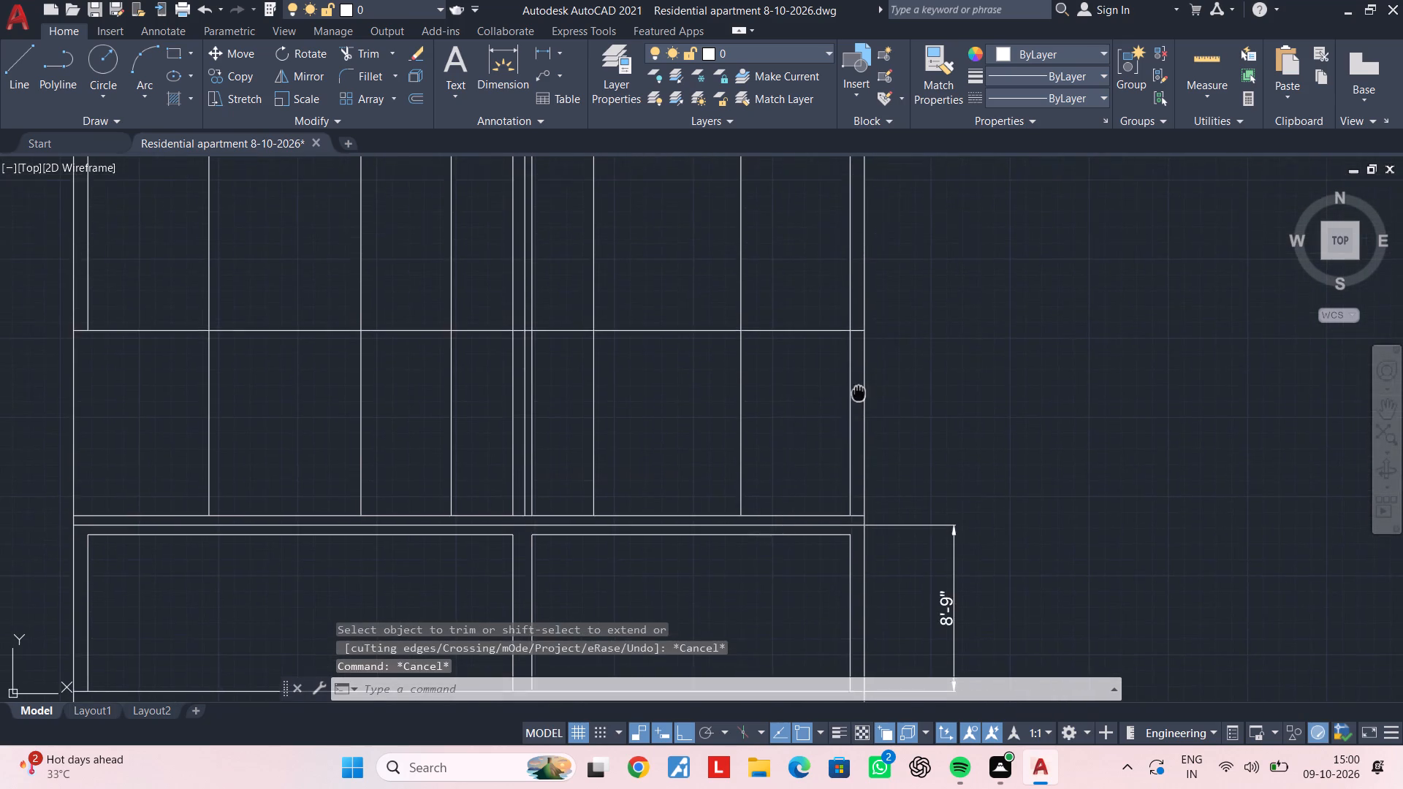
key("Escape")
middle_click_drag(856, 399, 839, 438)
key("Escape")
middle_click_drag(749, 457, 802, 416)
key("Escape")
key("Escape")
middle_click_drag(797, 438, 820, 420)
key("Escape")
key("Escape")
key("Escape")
Offset the floor band's upper line 3' upward, and end the command.
type("OF")
key("space")
type("3'")
key("Return")
left_click(845, 504)
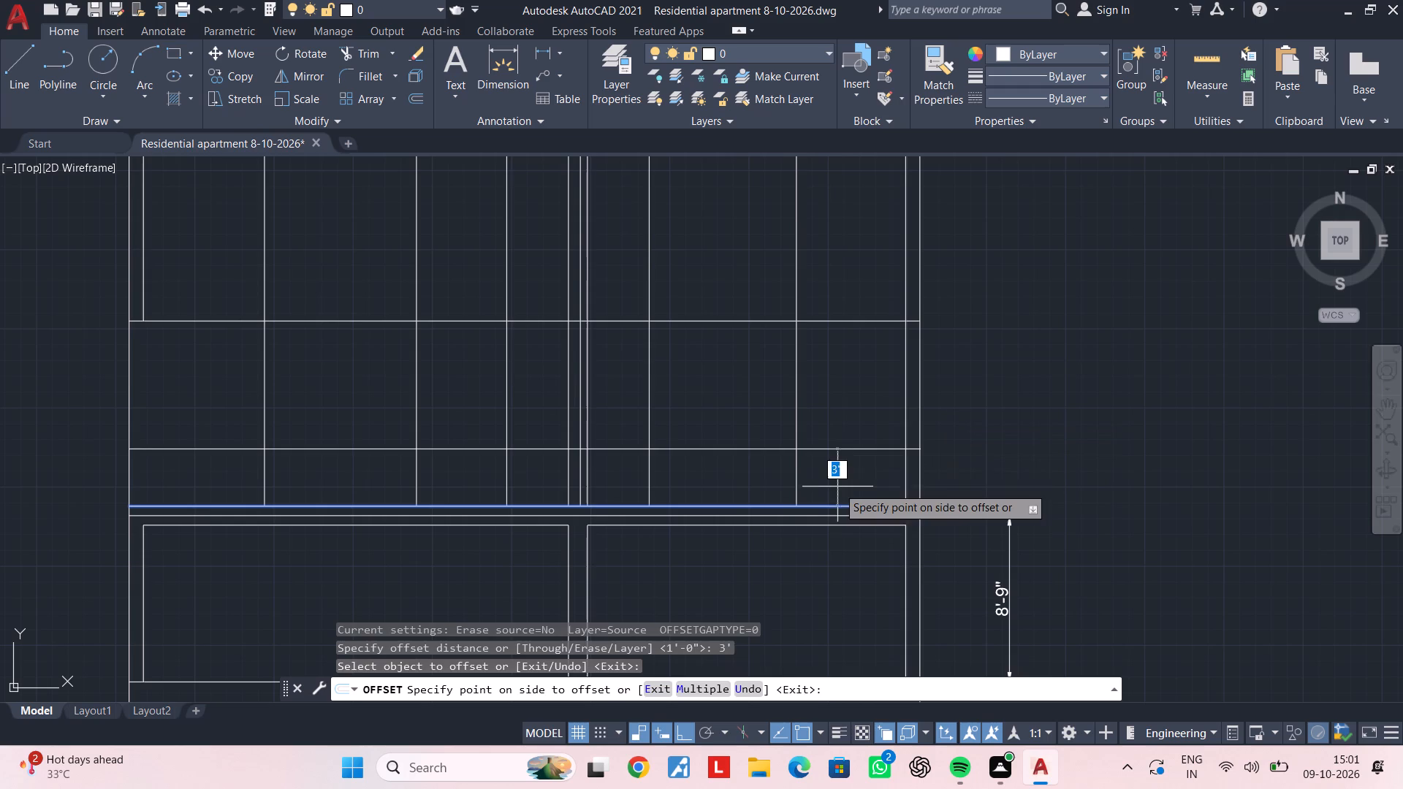
left_click(848, 457)
middle_click_drag(837, 377, 800, 484)
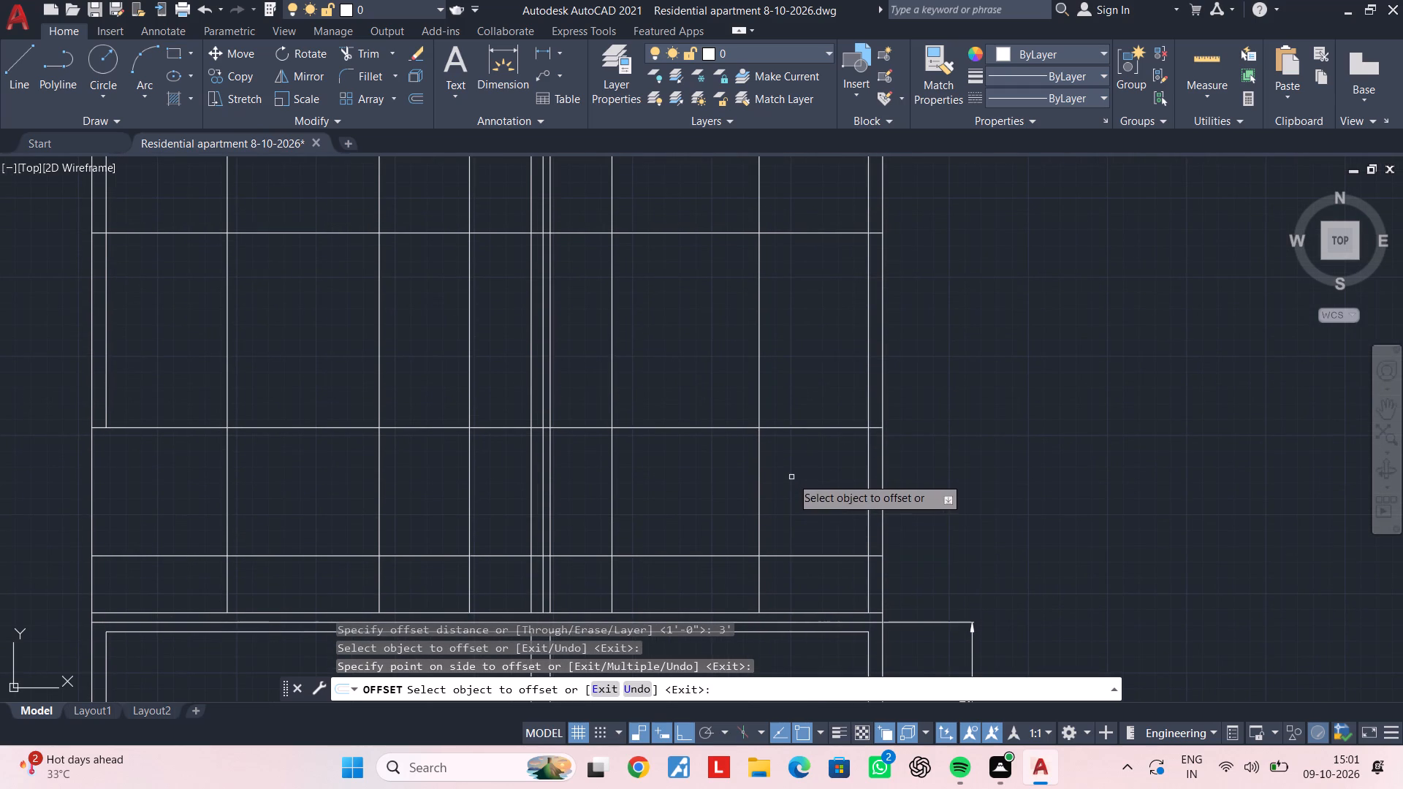
key("Escape")
middle_click_drag(791, 477, 818, 361)
key("Escape")
key("Escape")
key("Escape")
key("Escape")
key("Escape")
key("Escape")
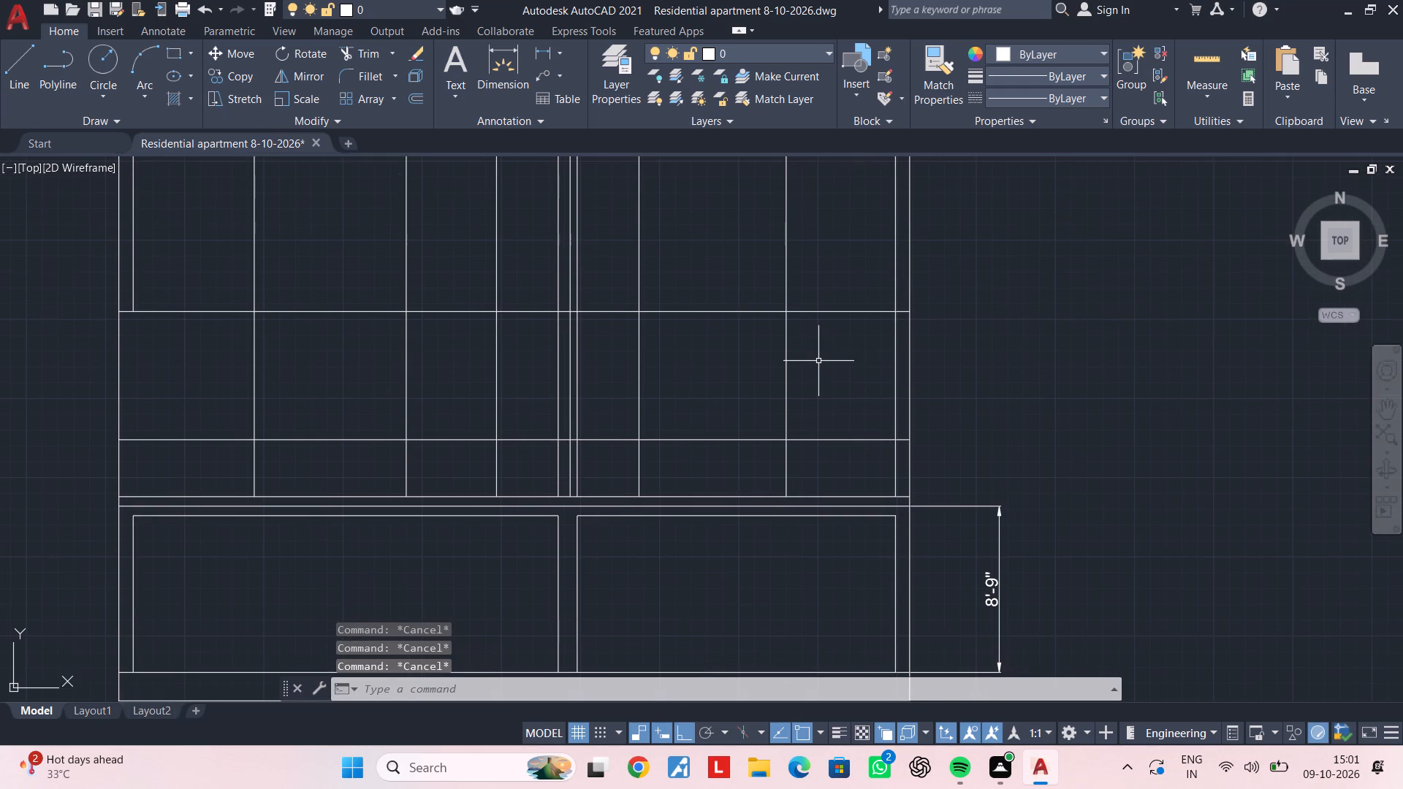
Trim the two right-hand intermediate verticals and the right side wall's inner line between the 3' offset line and the floor band.
type("TR")
key("space")
scroll(826, 453, "up", 1)
left_click(820, 465)
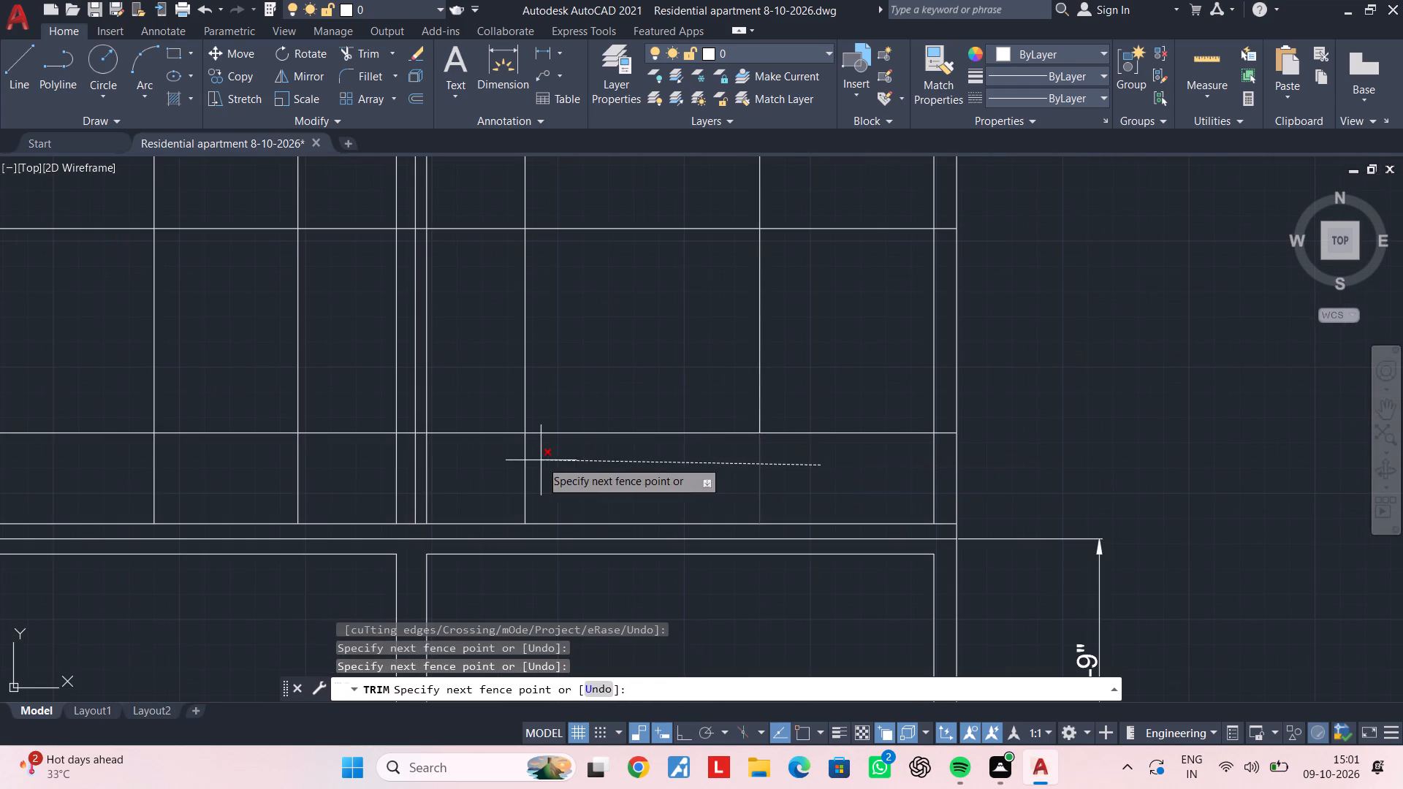
left_click(510, 464)
scroll(573, 484, "down", 1)
middle_click_drag(613, 485, 851, 482)
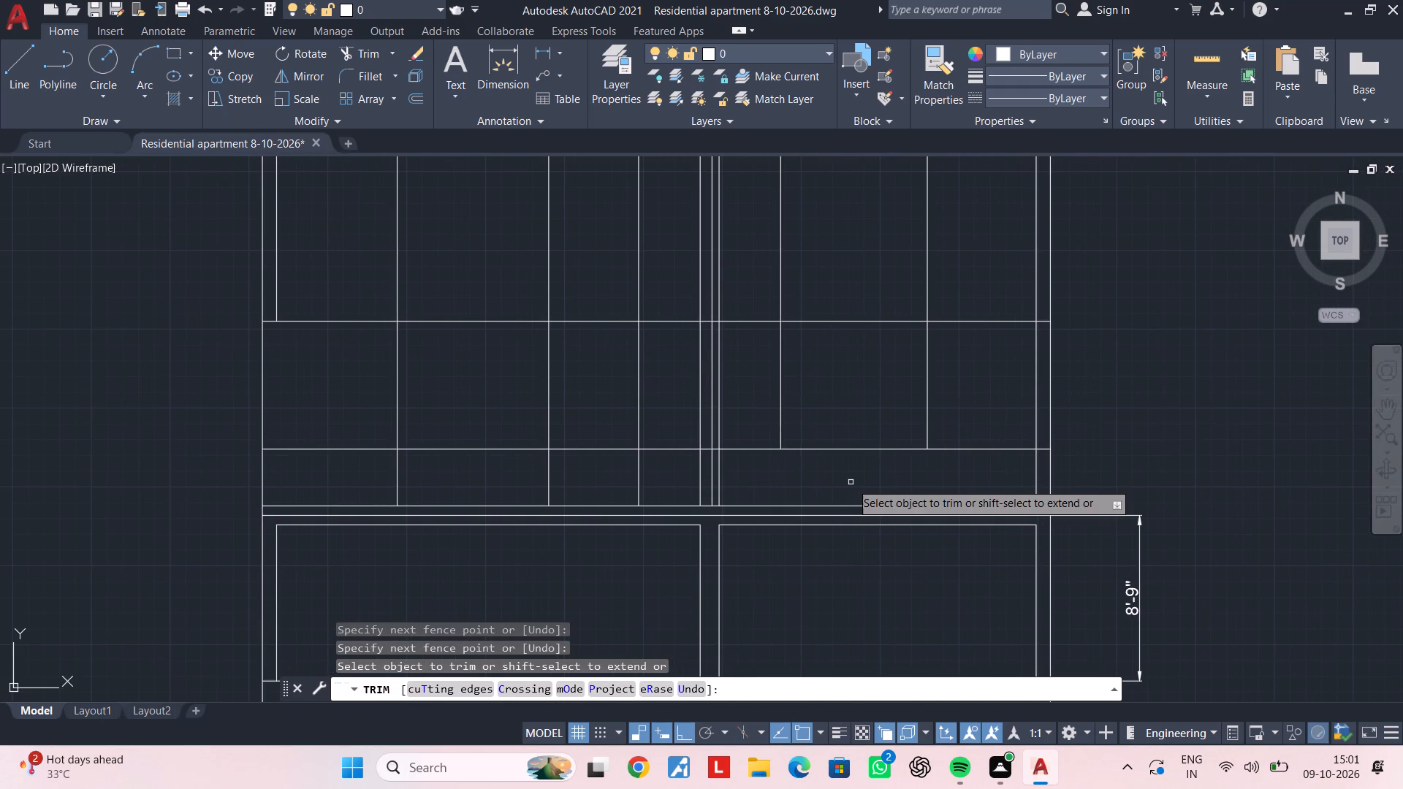
scroll(1054, 483, "up", 1)
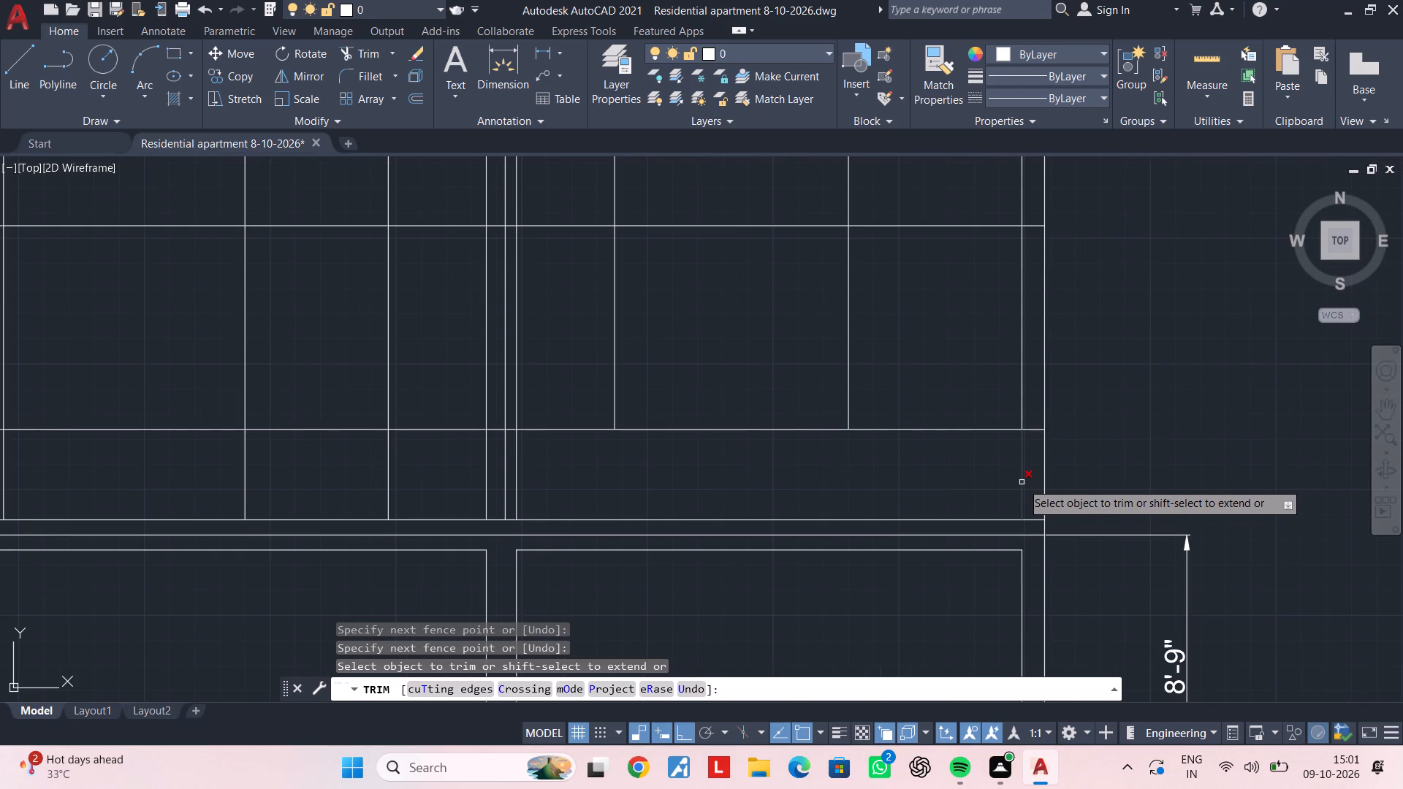
left_click(1022, 482)
Trim the three central verticals and the three left-hand intermediate verticals between the 3' offset line and the floor band, and end the command.
middle_click_drag(853, 483, 885, 477)
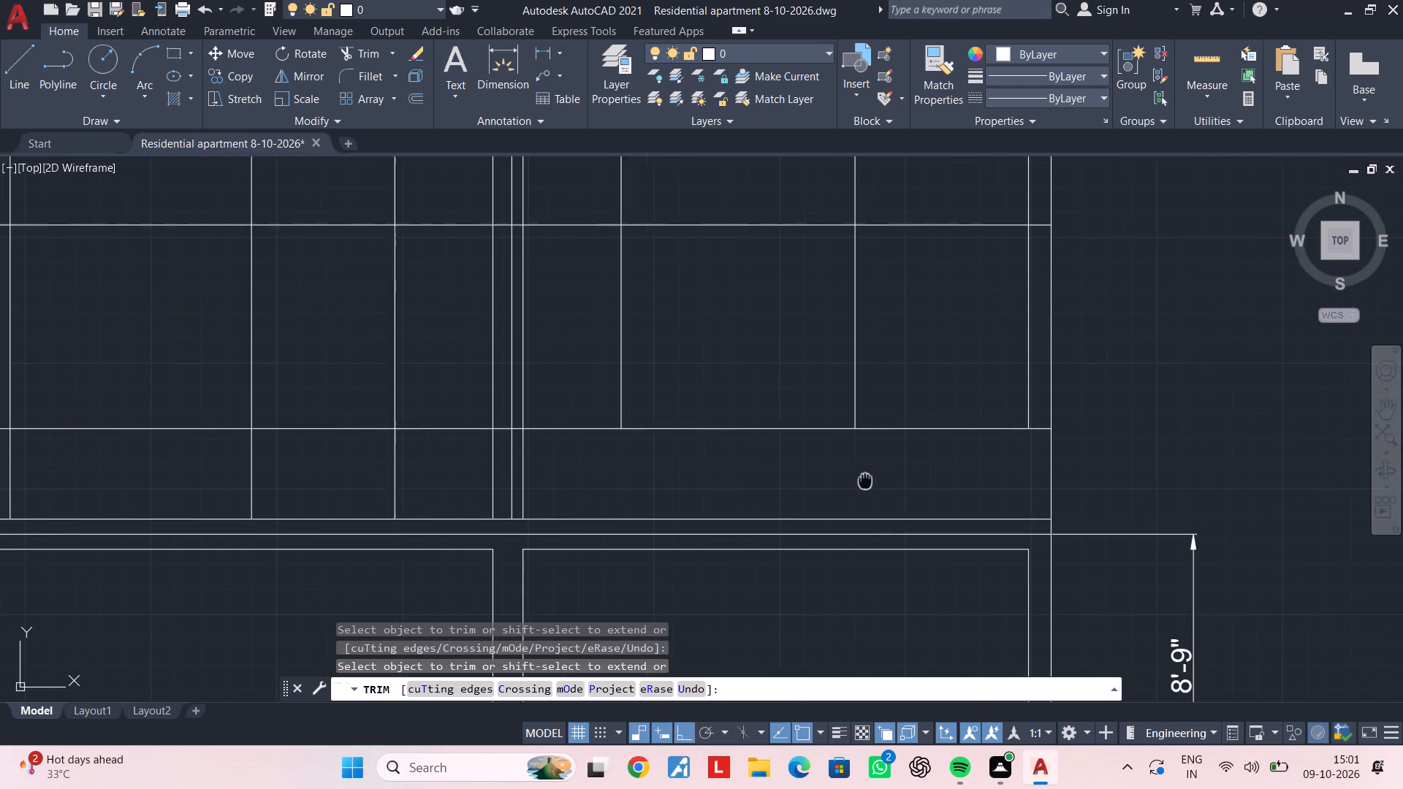
middle_click_drag(885, 477, 984, 460)
middle_click_drag(867, 459, 1073, 449)
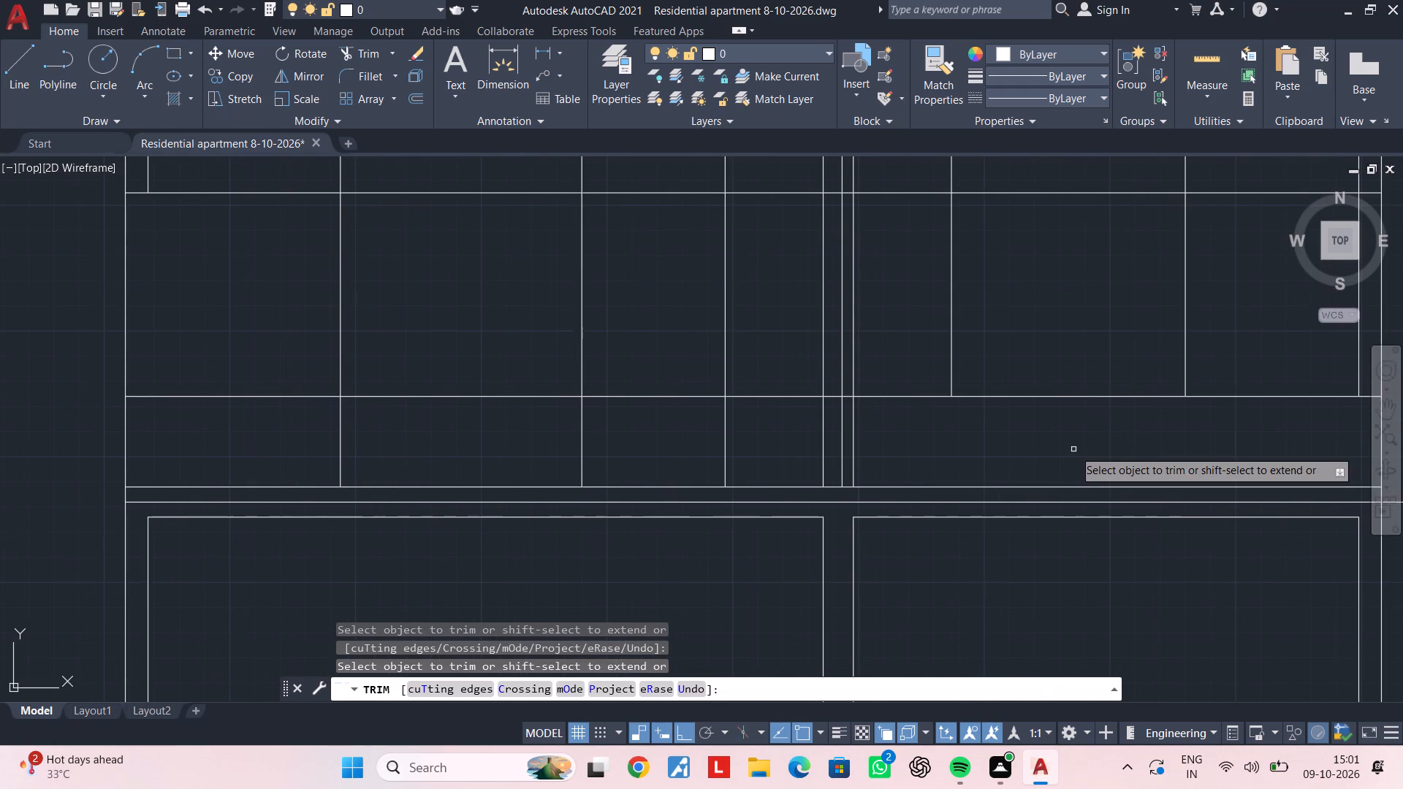
left_click(1033, 449)
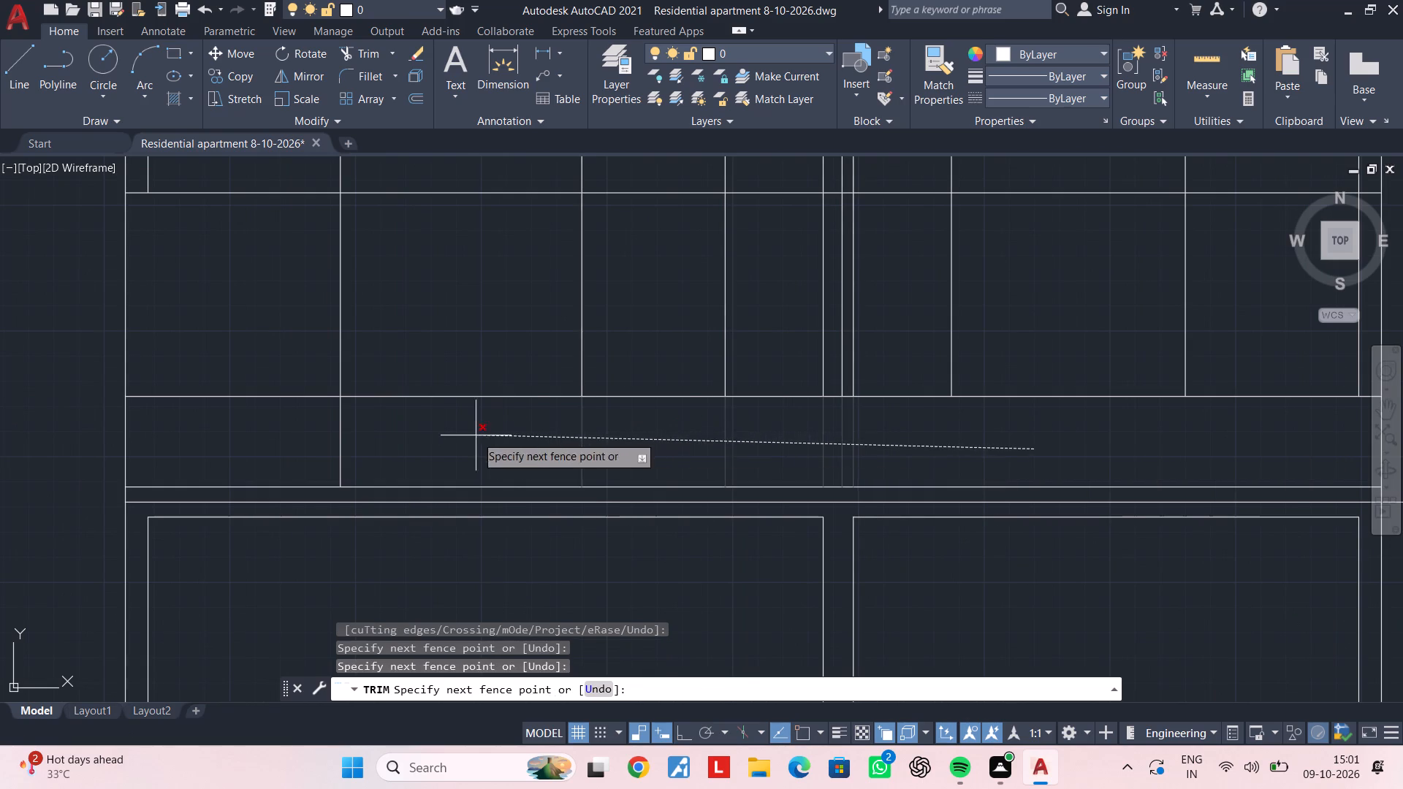
left_click(475, 435)
middle_click_drag(534, 439, 760, 431)
left_click_drag(675, 446, 669, 446)
left_click(468, 433)
key("Escape")
key("Escape")
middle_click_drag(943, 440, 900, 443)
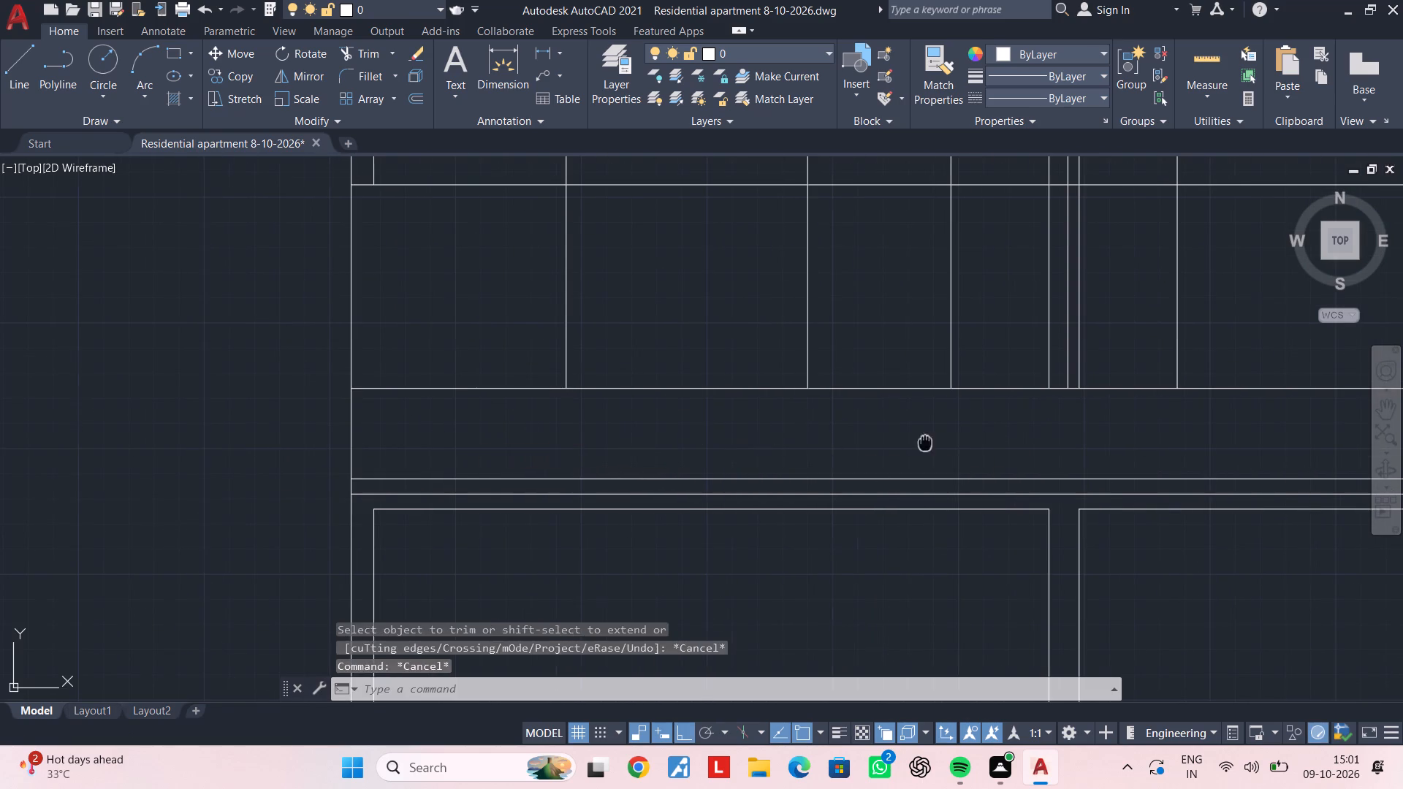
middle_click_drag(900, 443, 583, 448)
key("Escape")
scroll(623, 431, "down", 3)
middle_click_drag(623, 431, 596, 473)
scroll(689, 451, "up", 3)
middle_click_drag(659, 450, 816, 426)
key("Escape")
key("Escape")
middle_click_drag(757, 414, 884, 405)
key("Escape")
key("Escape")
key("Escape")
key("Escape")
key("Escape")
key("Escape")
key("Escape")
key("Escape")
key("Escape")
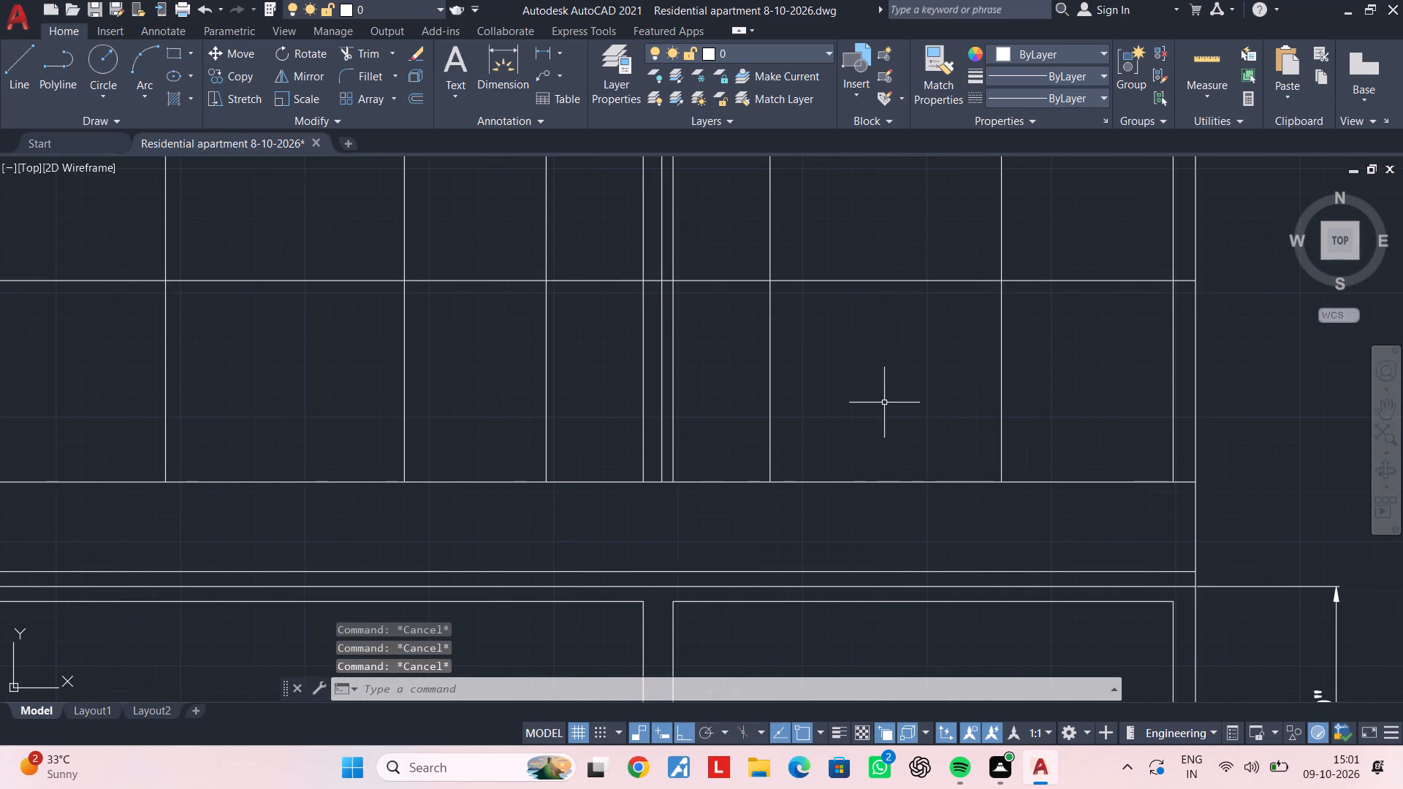
Add a vertical linear dimension beside the building's right edge, from the floor band's middle line up to the next floor line.
scroll(884, 403, "down", 1)
middle_click_drag(884, 403, 831, 529)
middle_click_drag(863, 440, 863, 329)
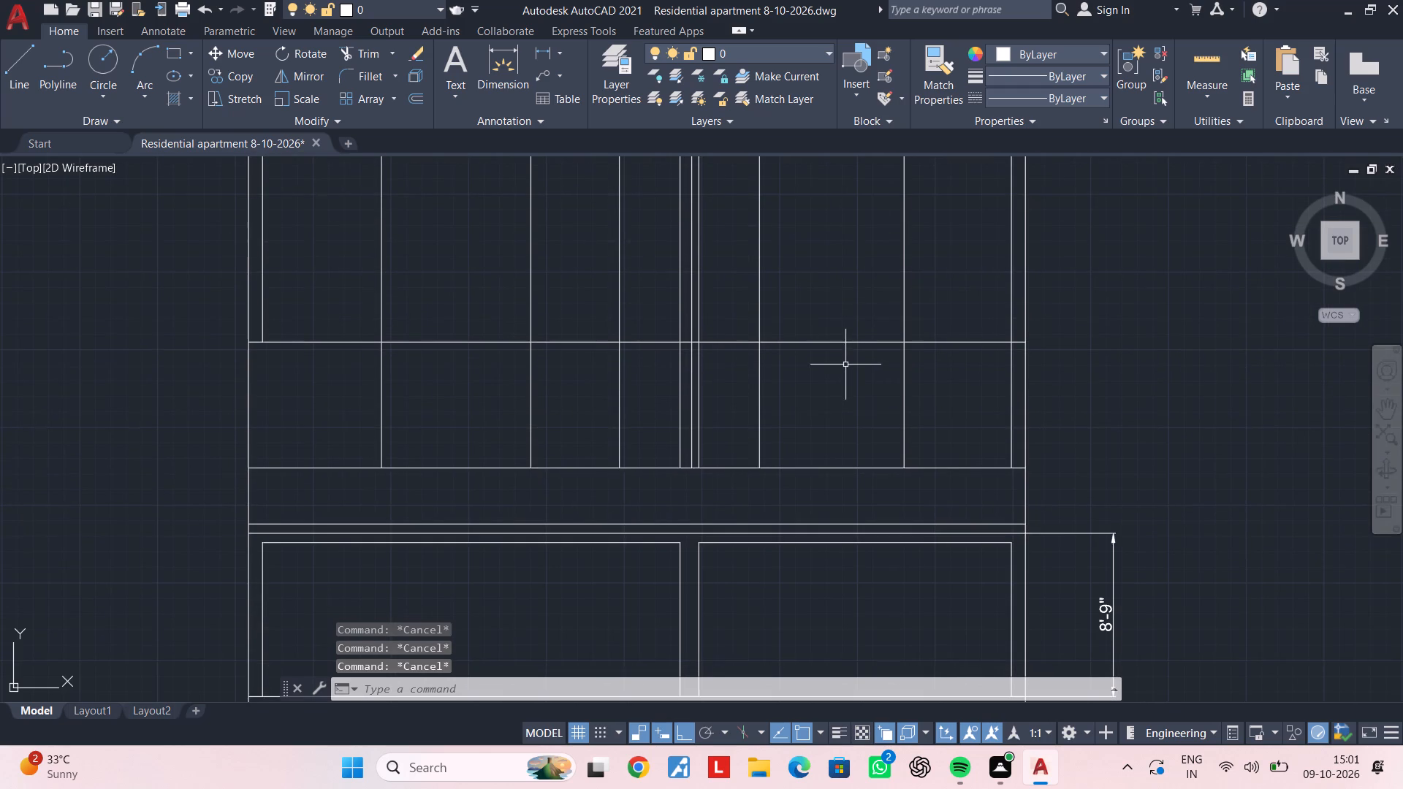
middle_click_drag(843, 370, 777, 352)
middle_click_drag(828, 347, 708, 438)
scroll(706, 437, "down", 2)
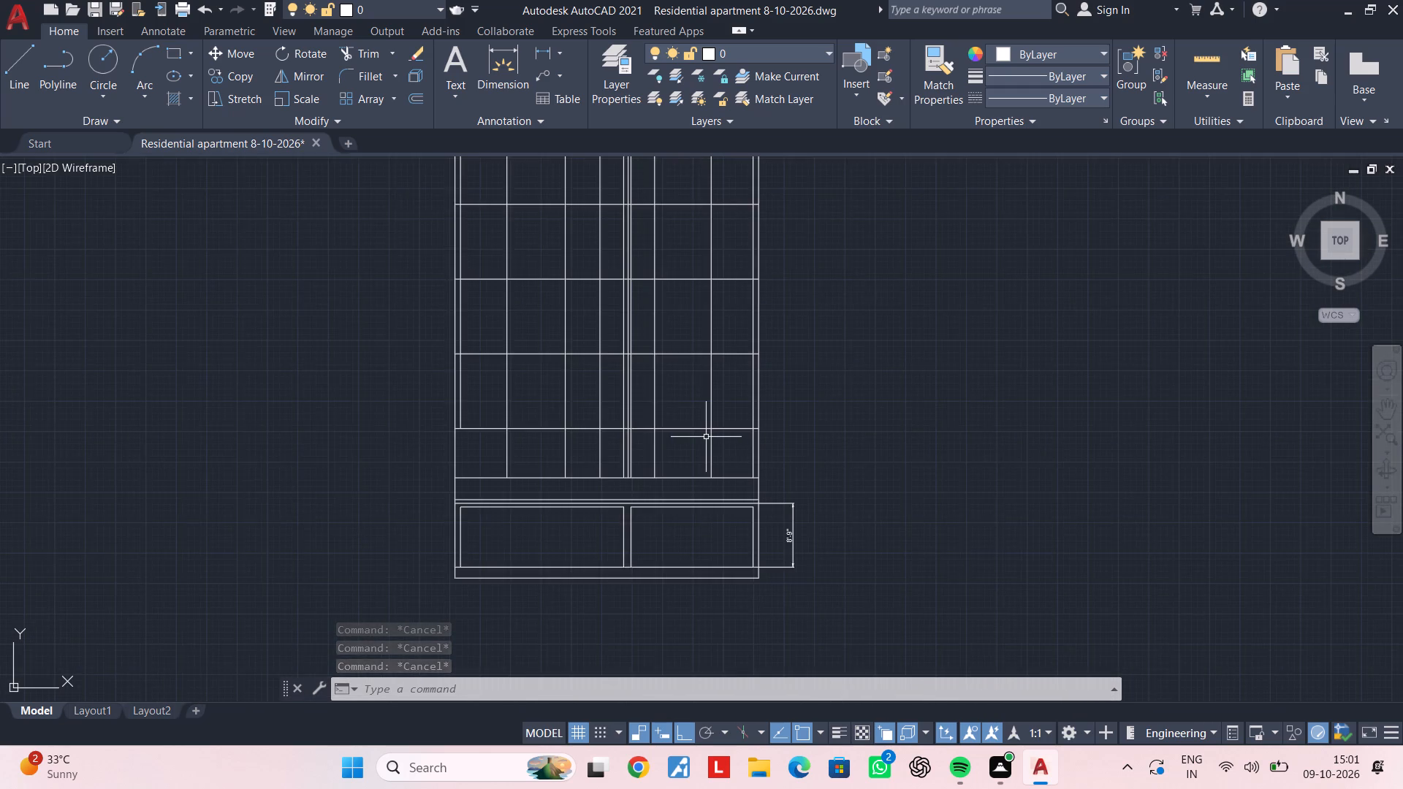
scroll(706, 437, "up", 2)
left_click(539, 45)
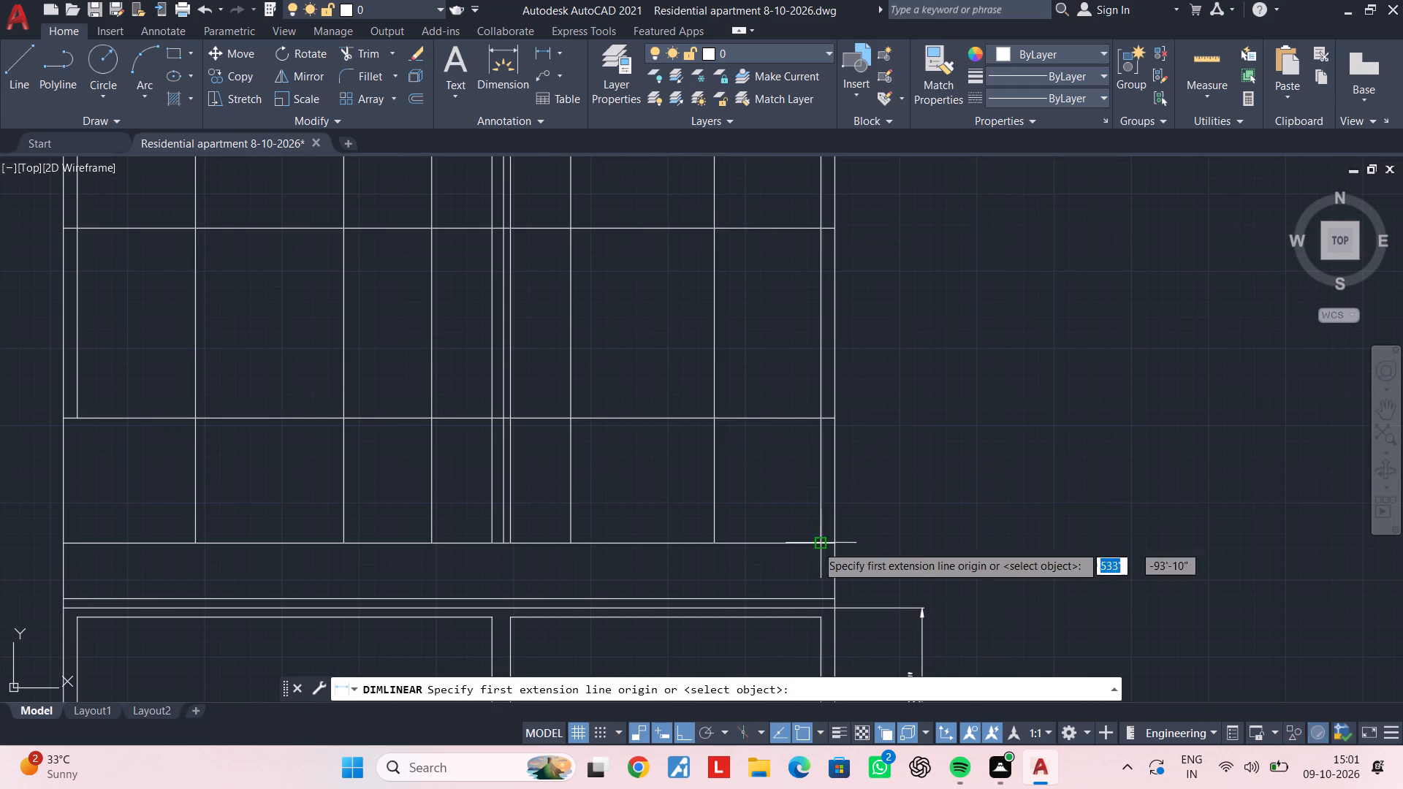
left_click(839, 609)
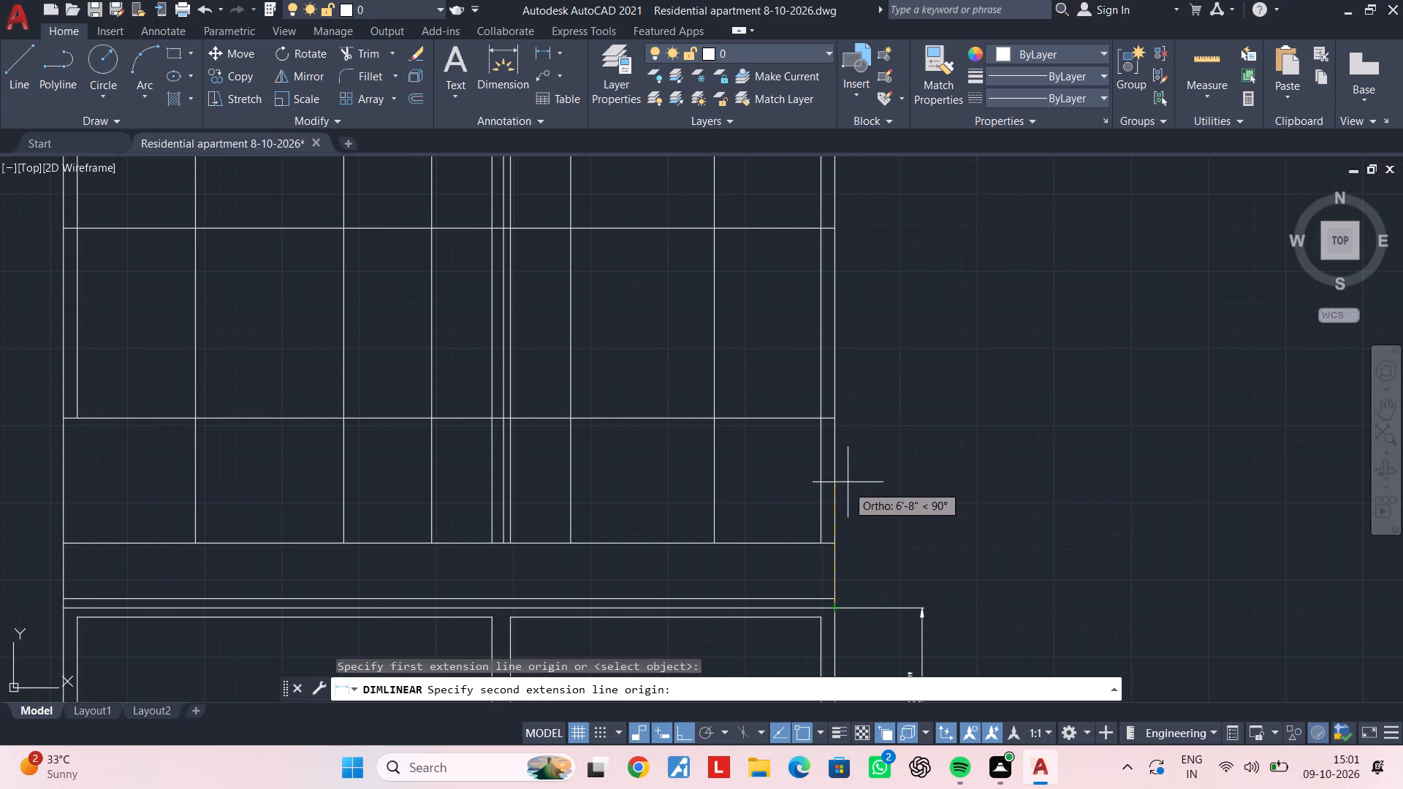
left_click(836, 414)
scroll(877, 411, "up", 1)
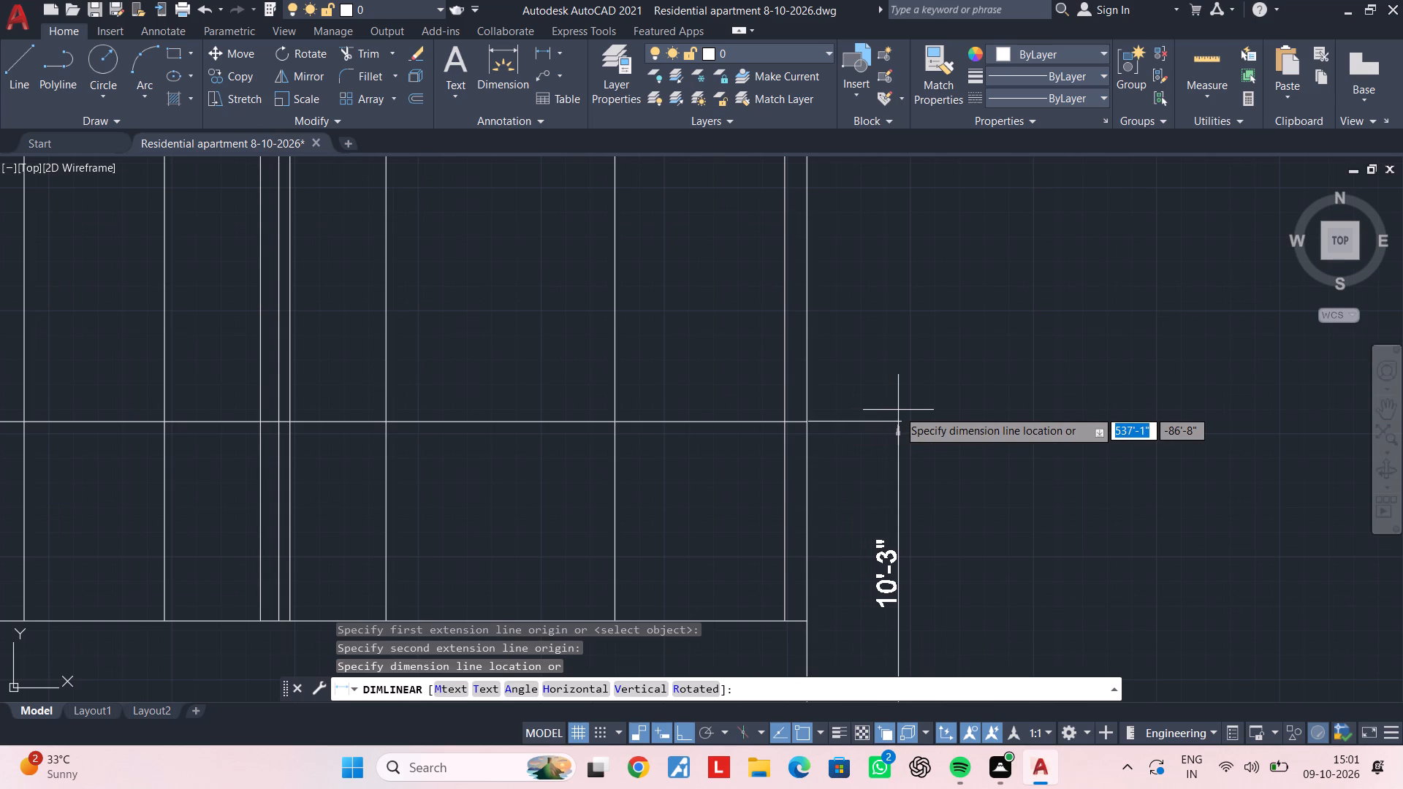
scroll(898, 410, "down", 2)
left_click(898, 410)
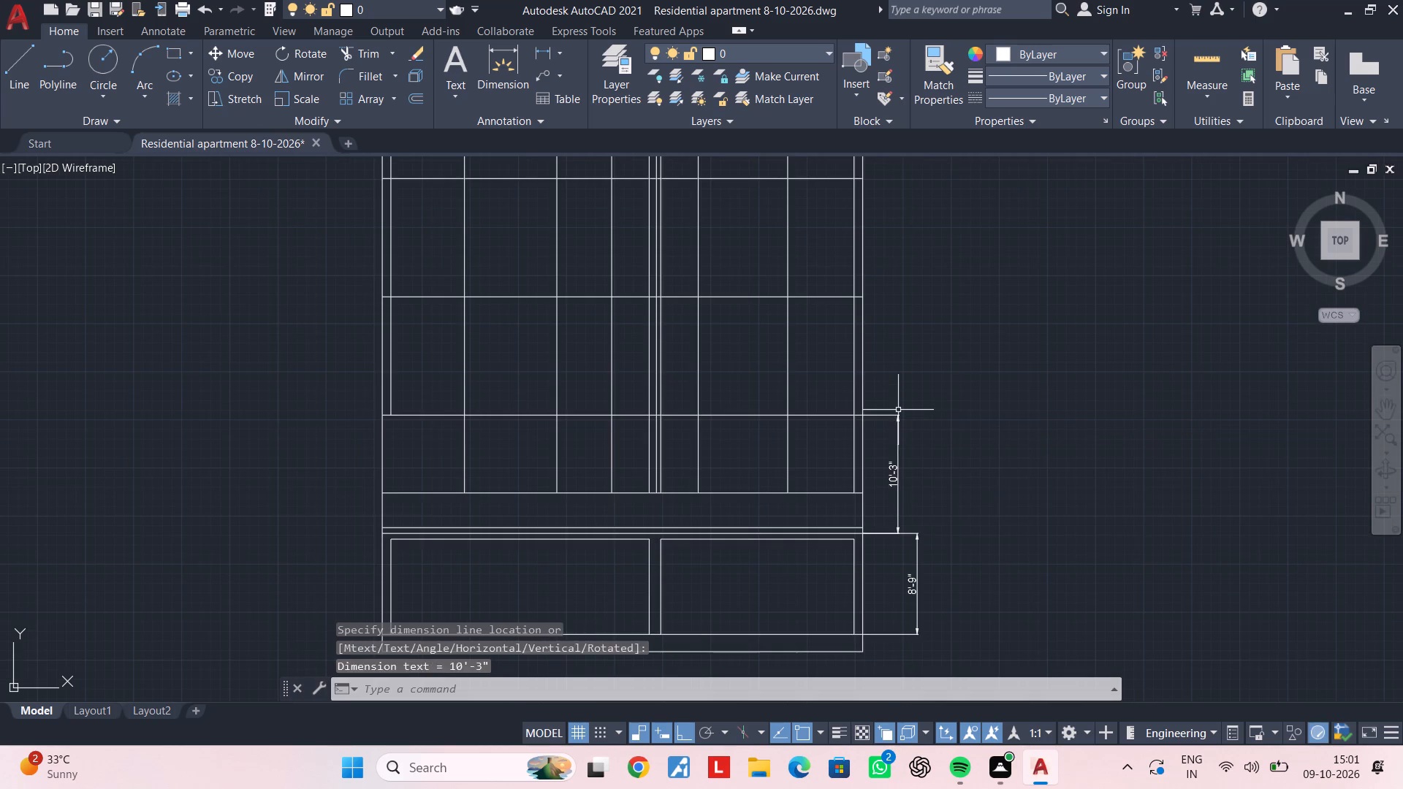
key("Escape")
key("Escape")
Offset the next floor line above the dimensioned storey by 6" both downward and upward, and end the command.
middle_click_drag(794, 445, 927, 432)
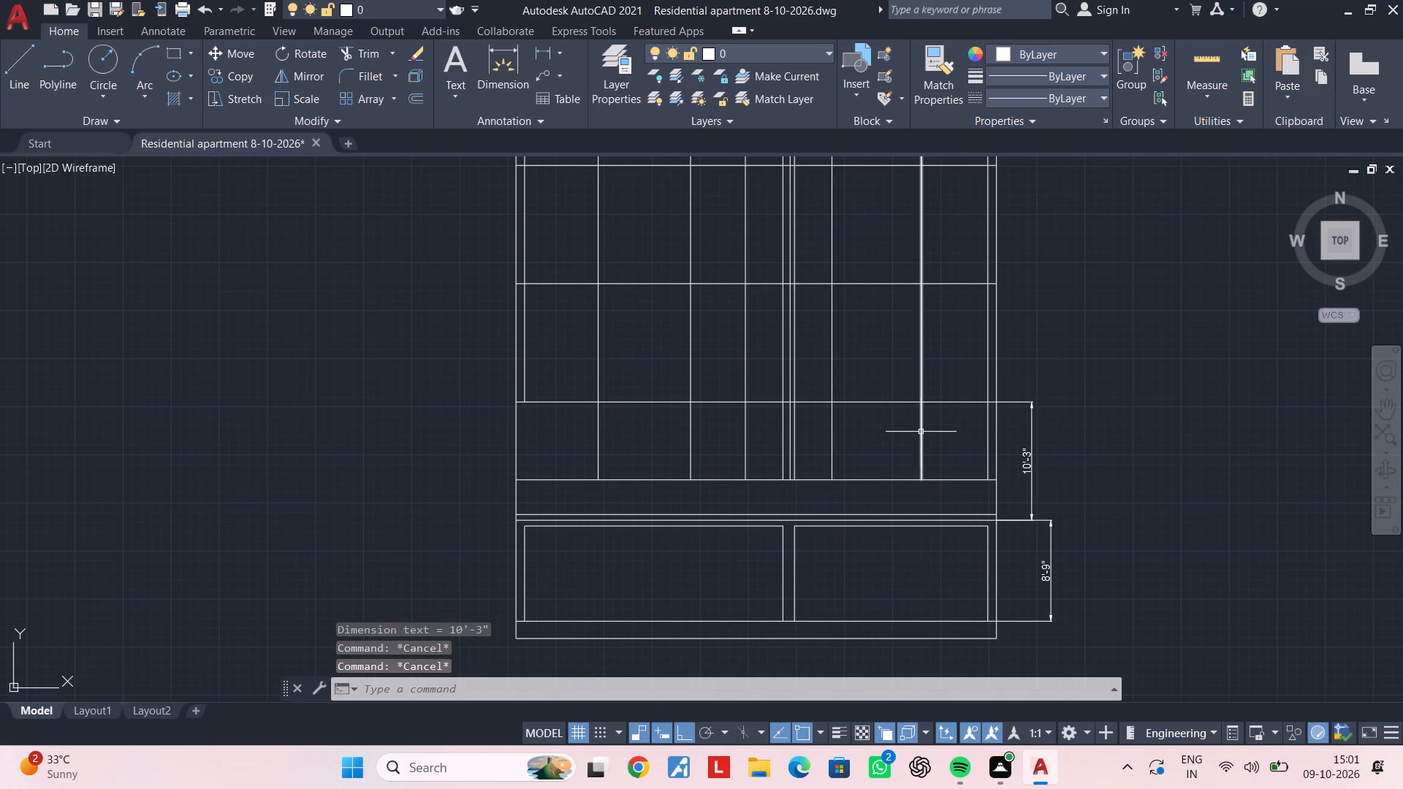
middle_click_drag(815, 430, 880, 436)
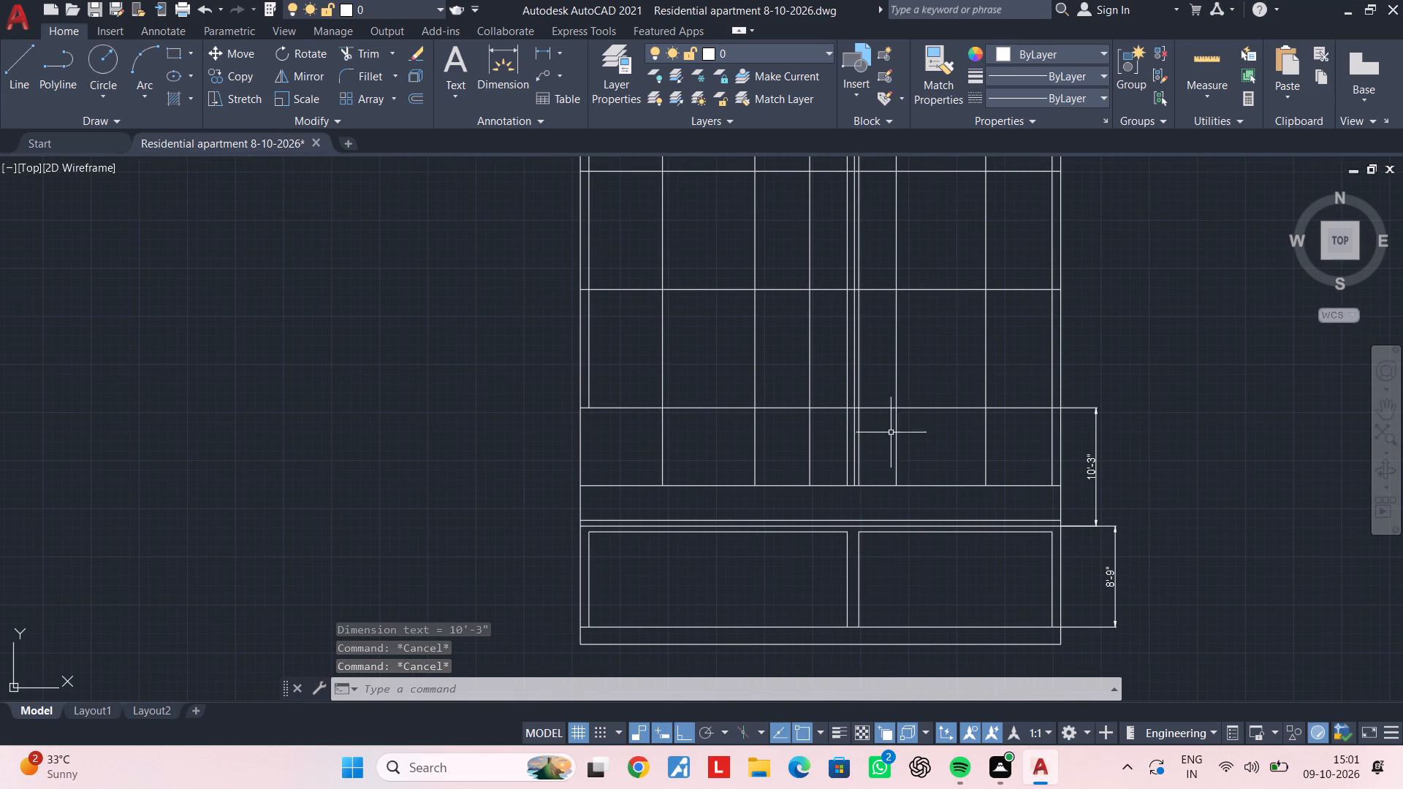
scroll(997, 421, "up", 3)
scroll(997, 420, "down", 1)
middle_click_drag(998, 420, 855, 419)
key("Escape")
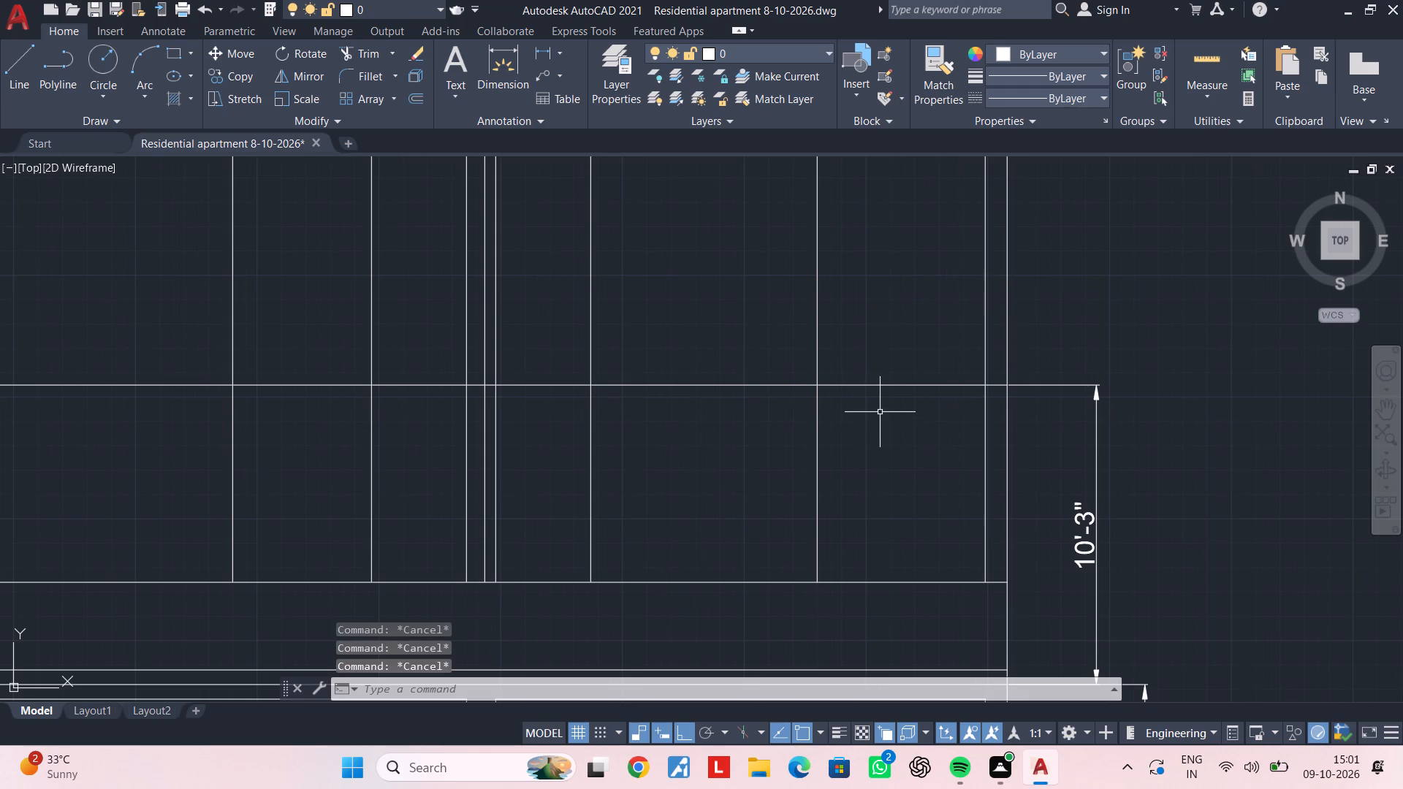
key("Escape")
key("Escape")
key("Escape")
key("Escape")
type("OF")
key("space")
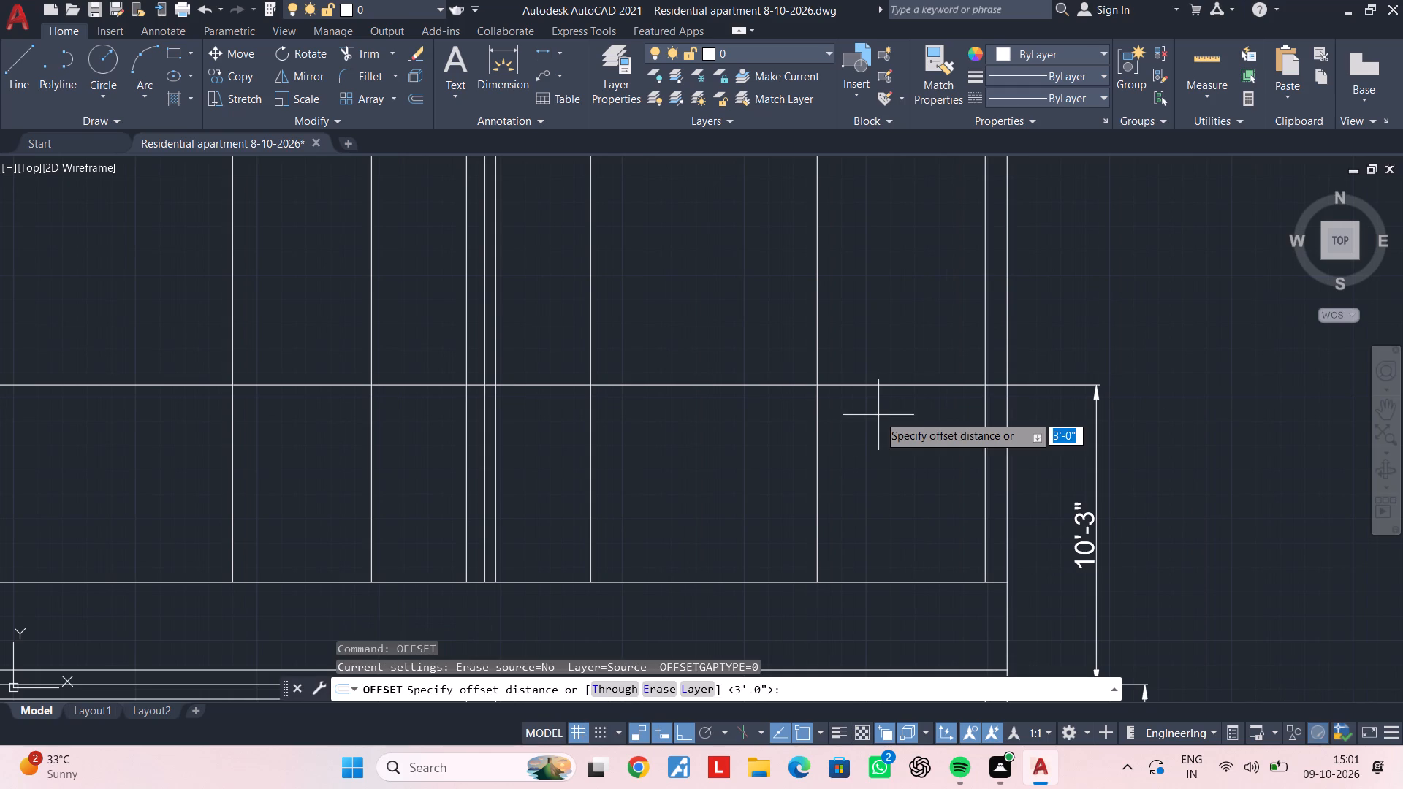
type("6\"")
key("Return")
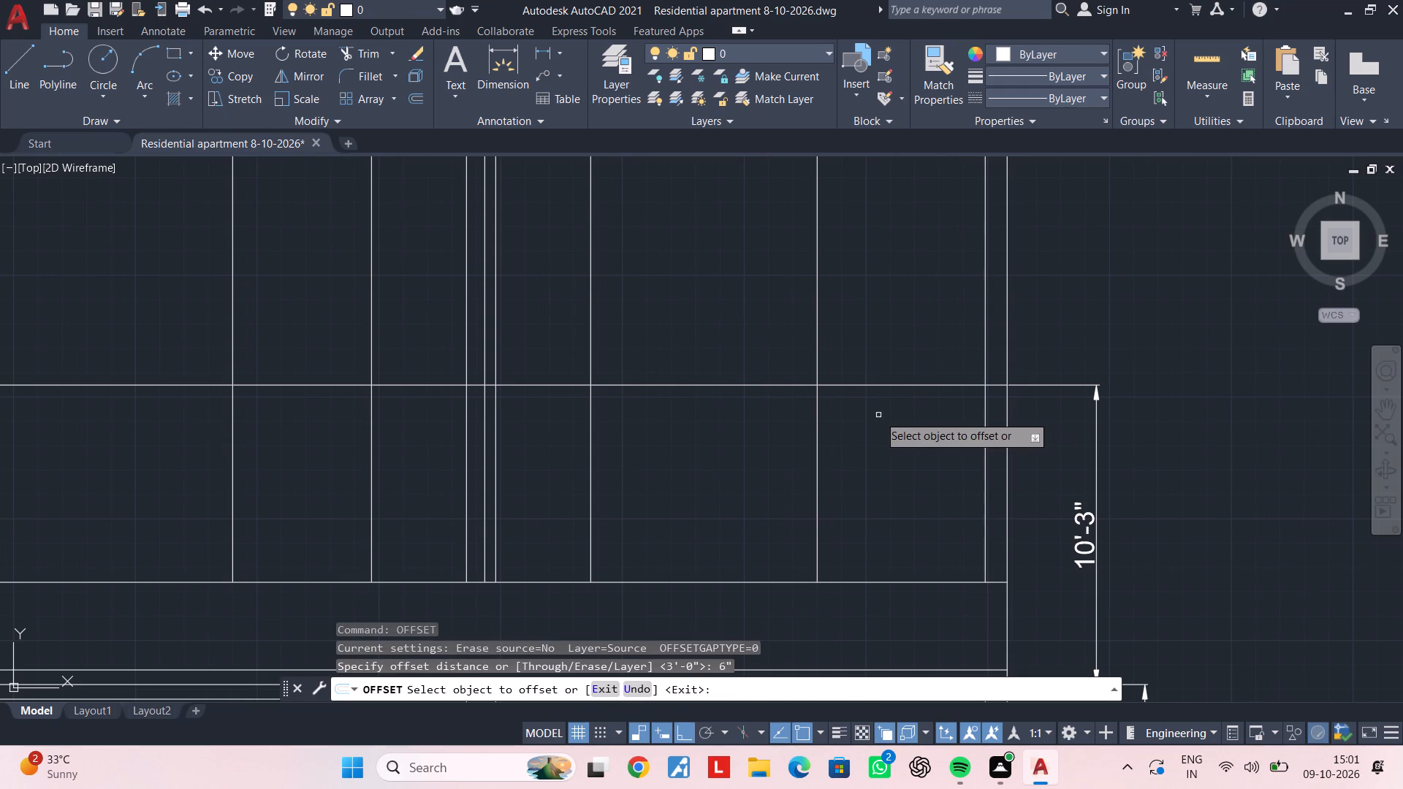
left_click(919, 383)
left_click(921, 406)
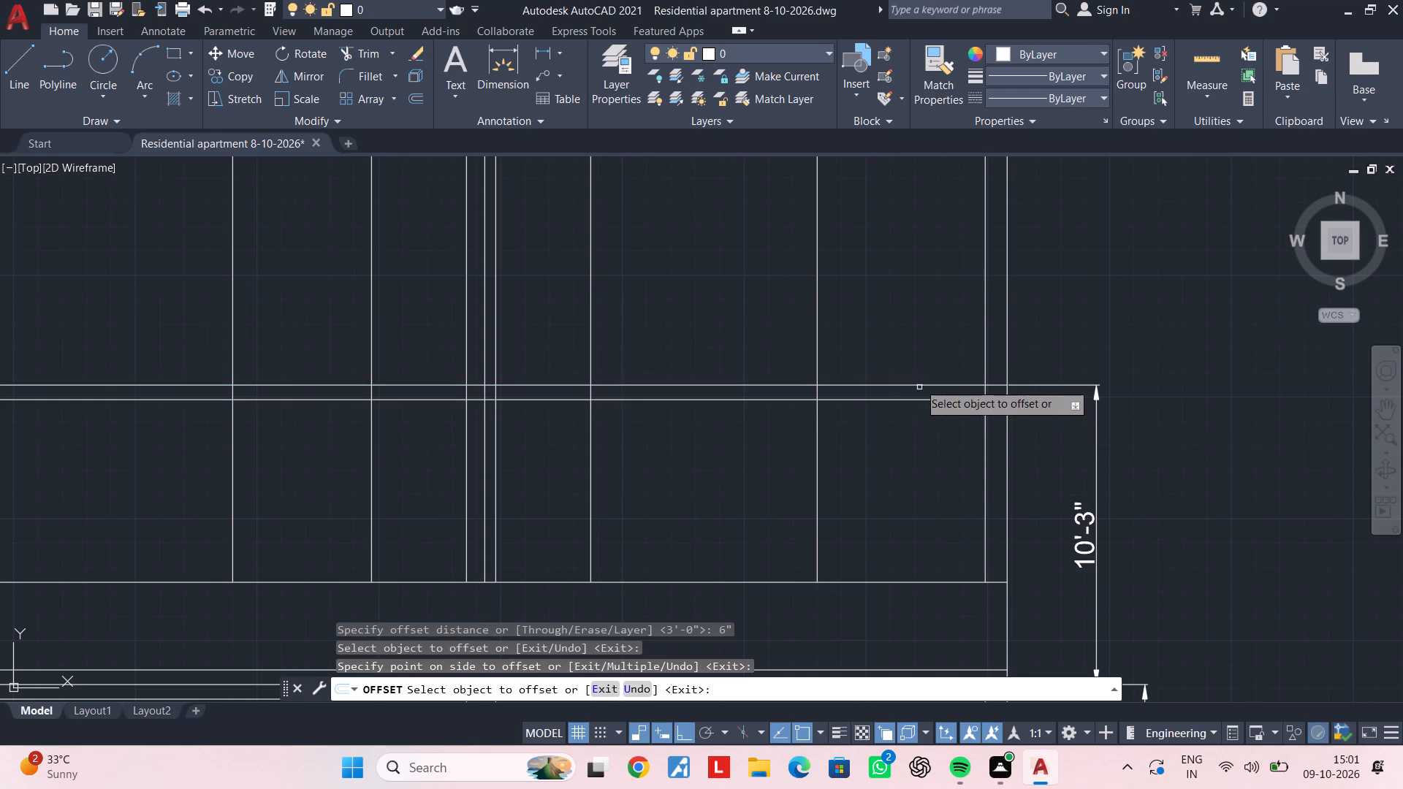
left_click(918, 383)
left_click(913, 311)
key("Escape")
key("Escape")
key("Escape")
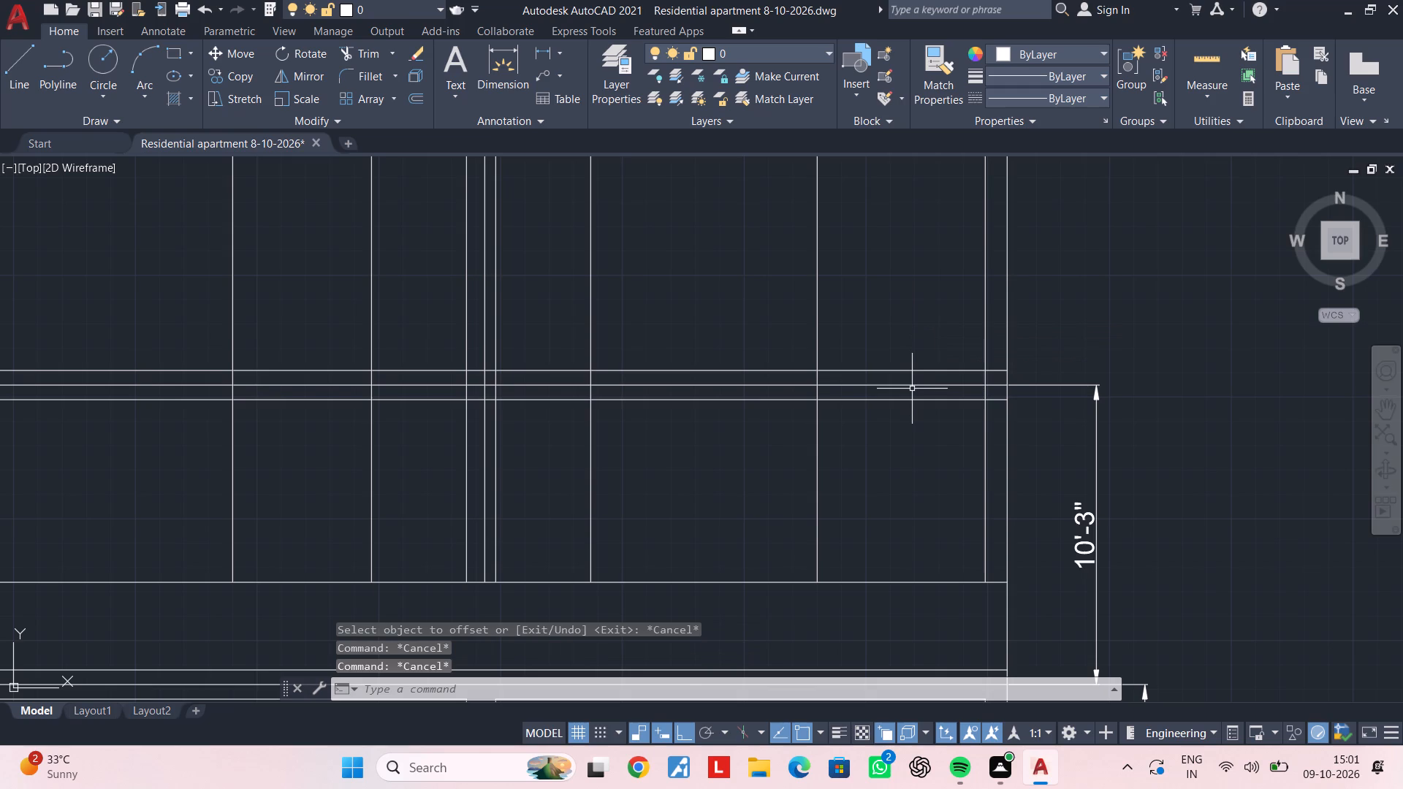
Trim the two right-hand intermediate verticals out of the upper floor band, between its bottom and top lines.
type("TR")
key("space")
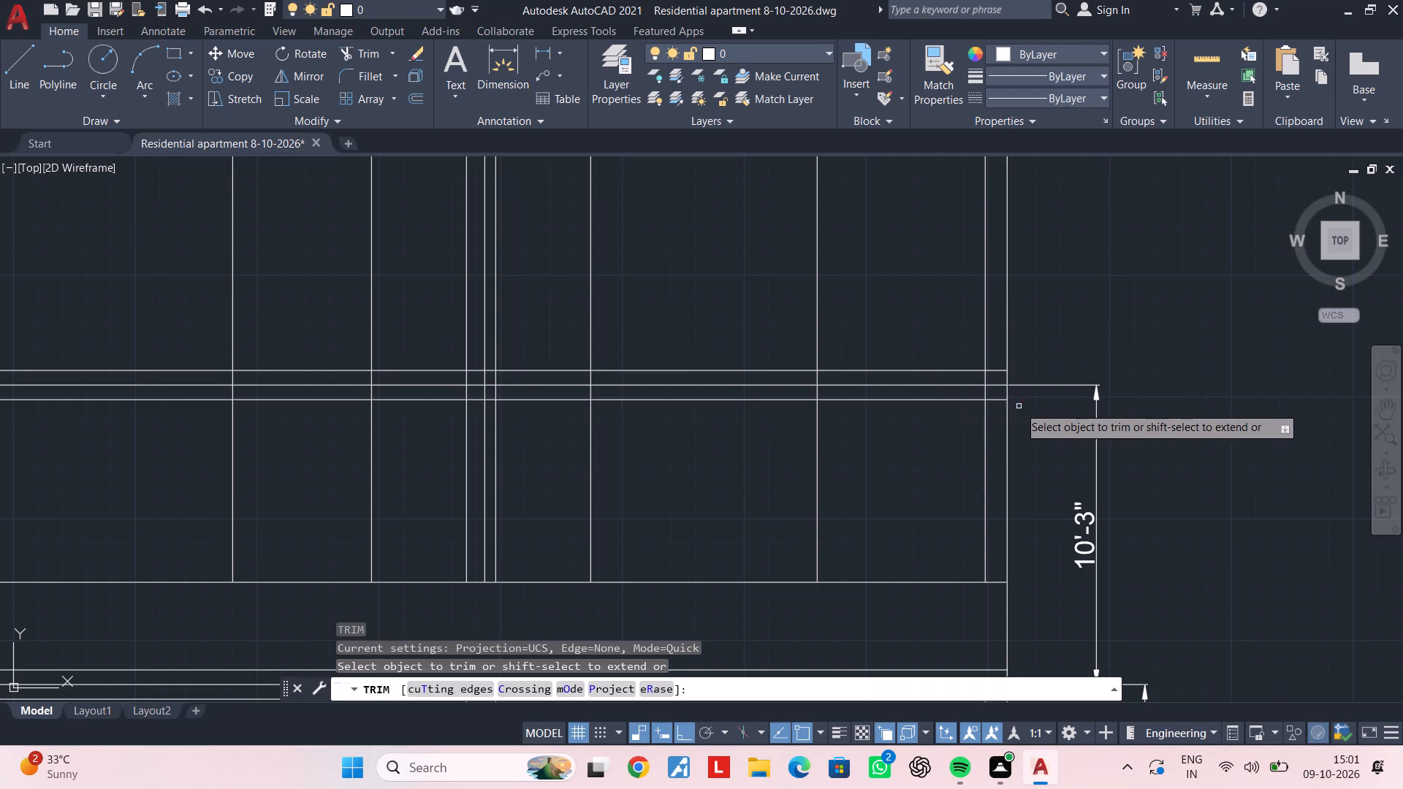
scroll(982, 397, "up", 2)
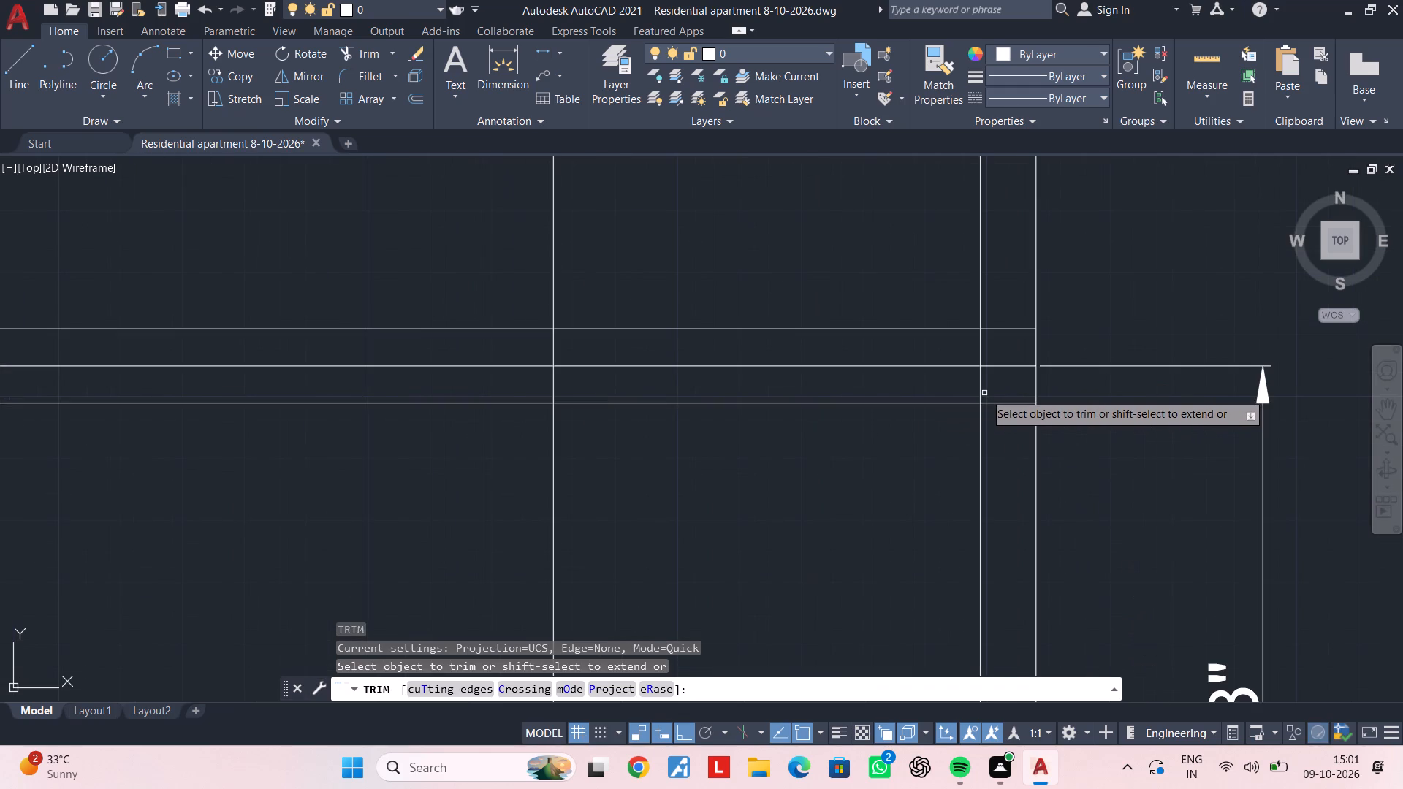
scroll(940, 460, "down", 2)
middle_click_drag(940, 460, 993, 433)
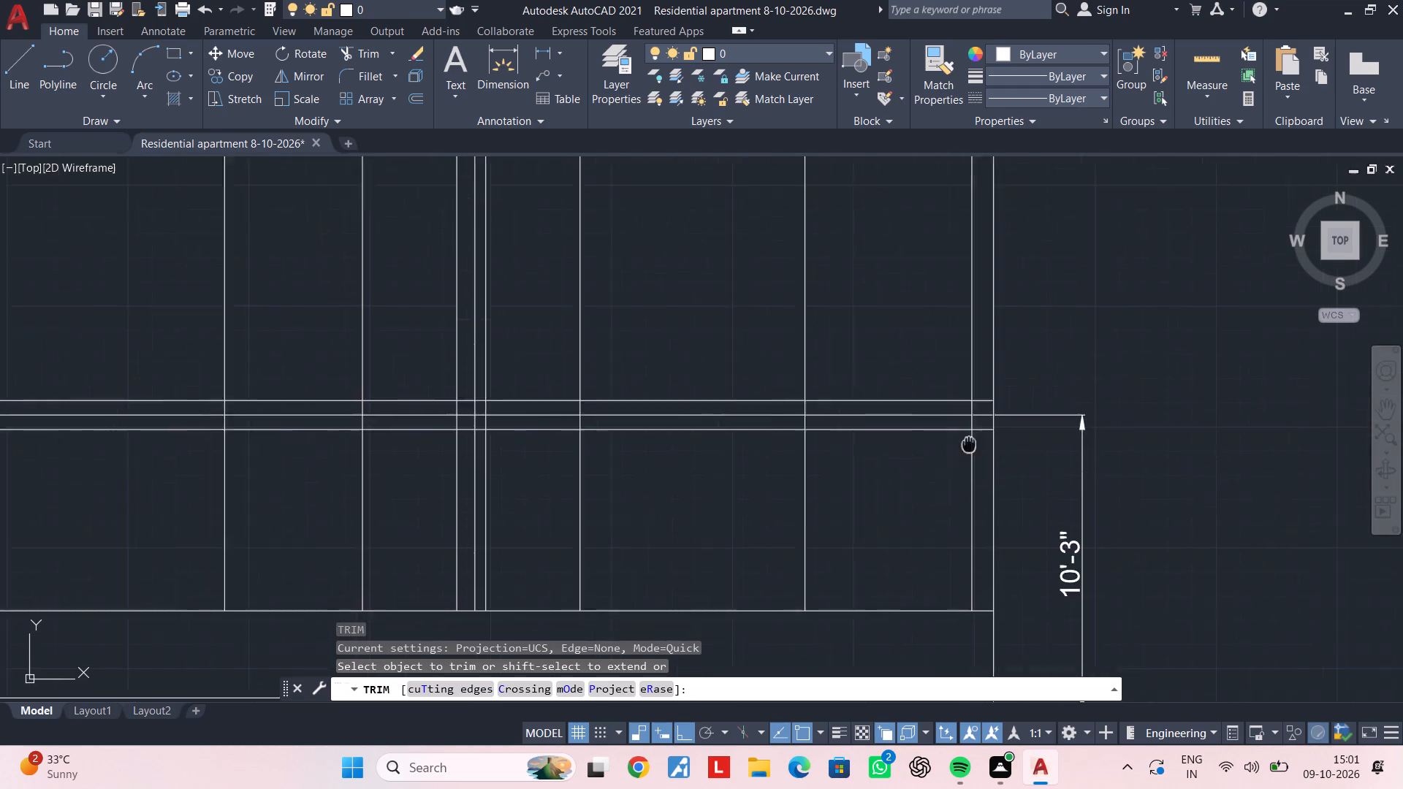
middle_click_drag(993, 433, 1064, 417)
middle_click_drag(991, 446, 995, 460)
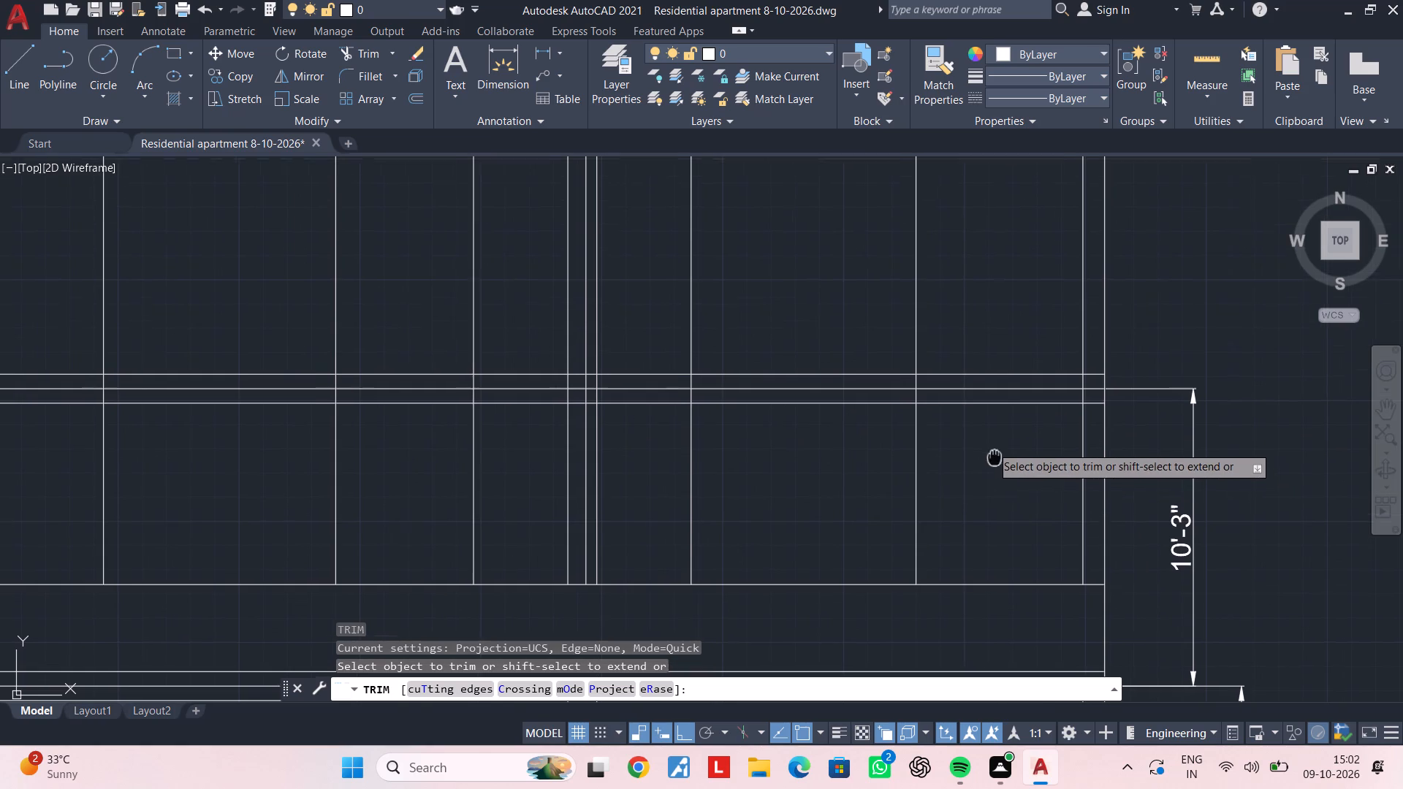
middle_click_drag(995, 460, 997, 495)
scroll(929, 433, "up", 2)
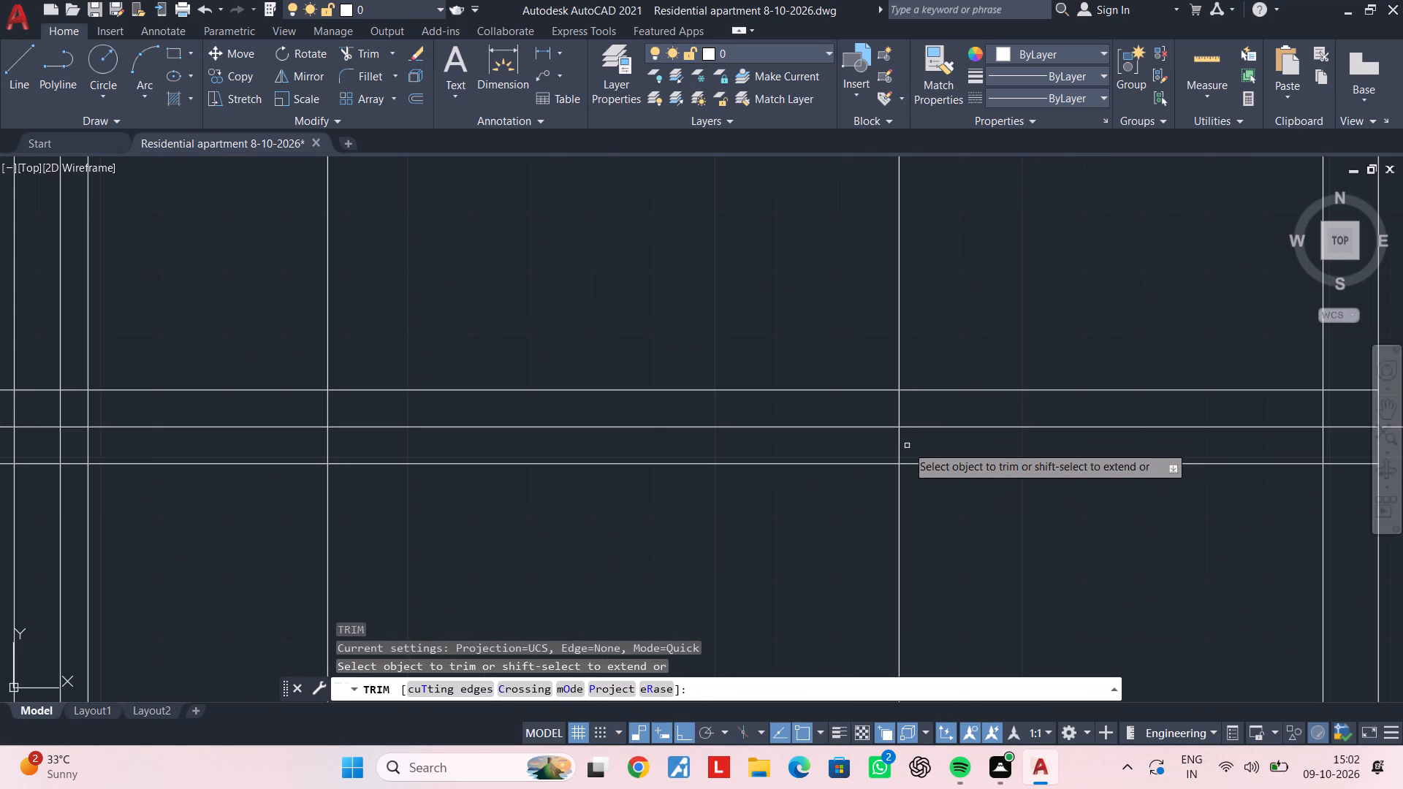
left_click(899, 446)
left_click(899, 413)
scroll(838, 449, "down", 3)
middle_click_drag(834, 455, 1185, 432)
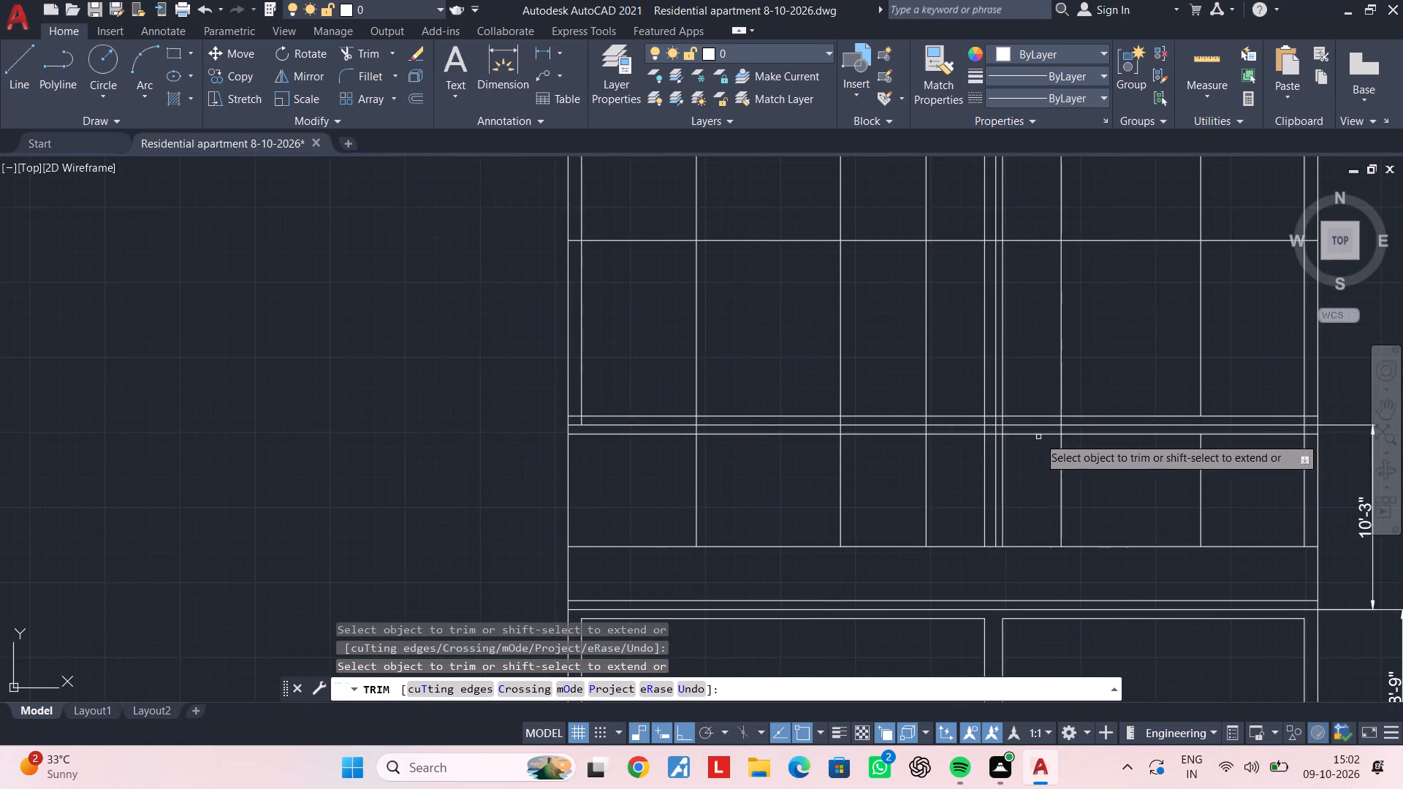
scroll(1058, 428, "up", 4)
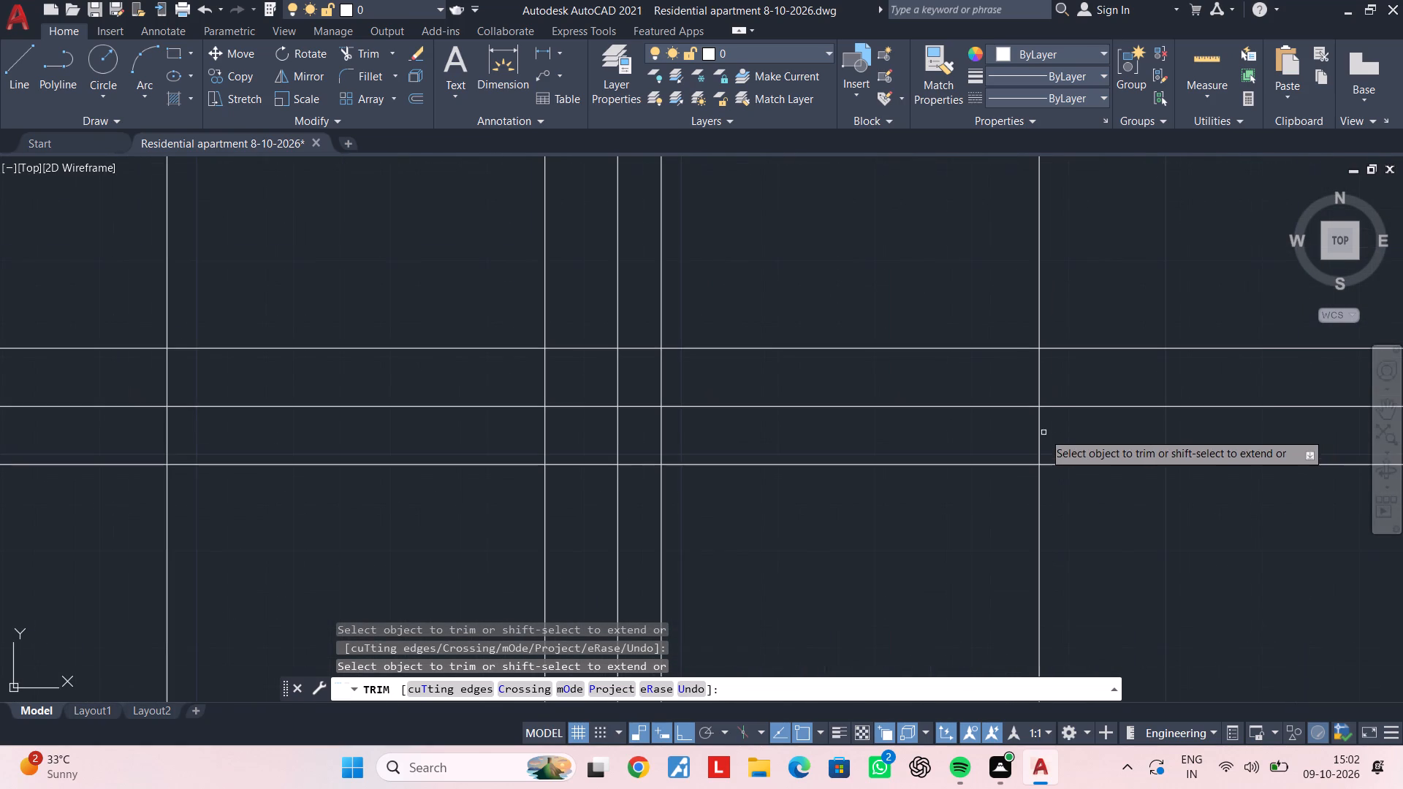
left_click(1042, 432)
left_click(1038, 371)
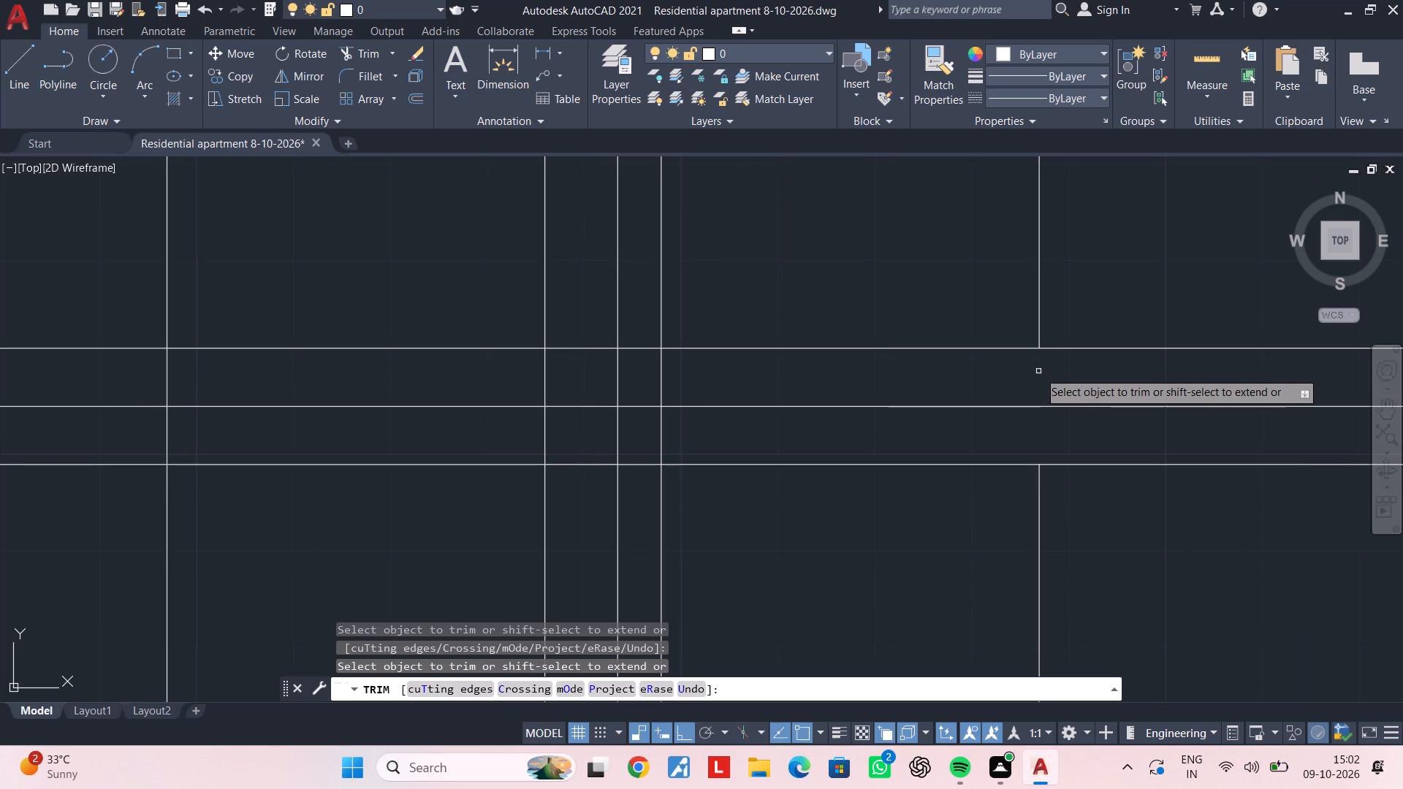
Trim the left and middle lines of the three central verticals between the 3' offset line and the upper floor band.
scroll(1038, 371, "down", 3)
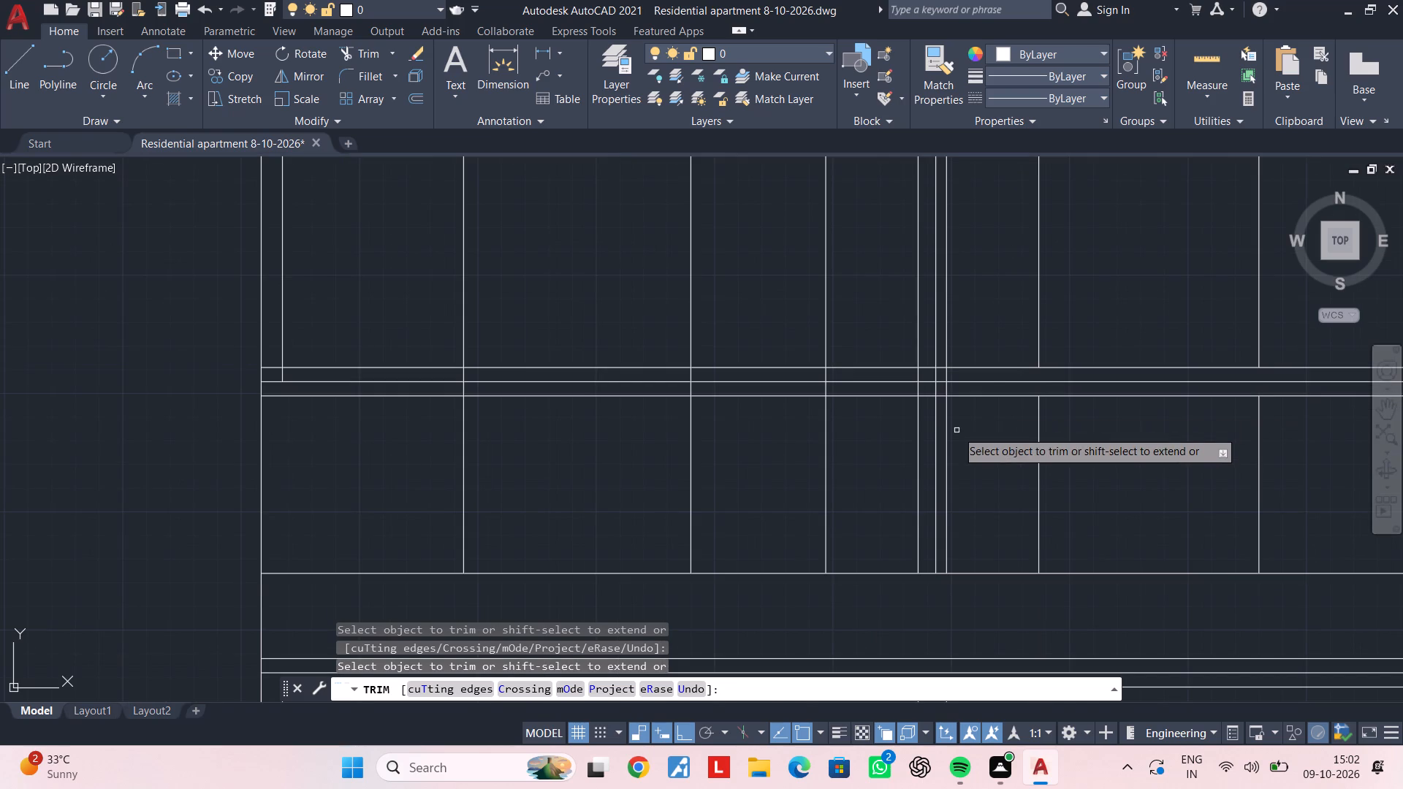
middle_click_drag(957, 430, 1090, 426)
scroll(1061, 457, "up", 2)
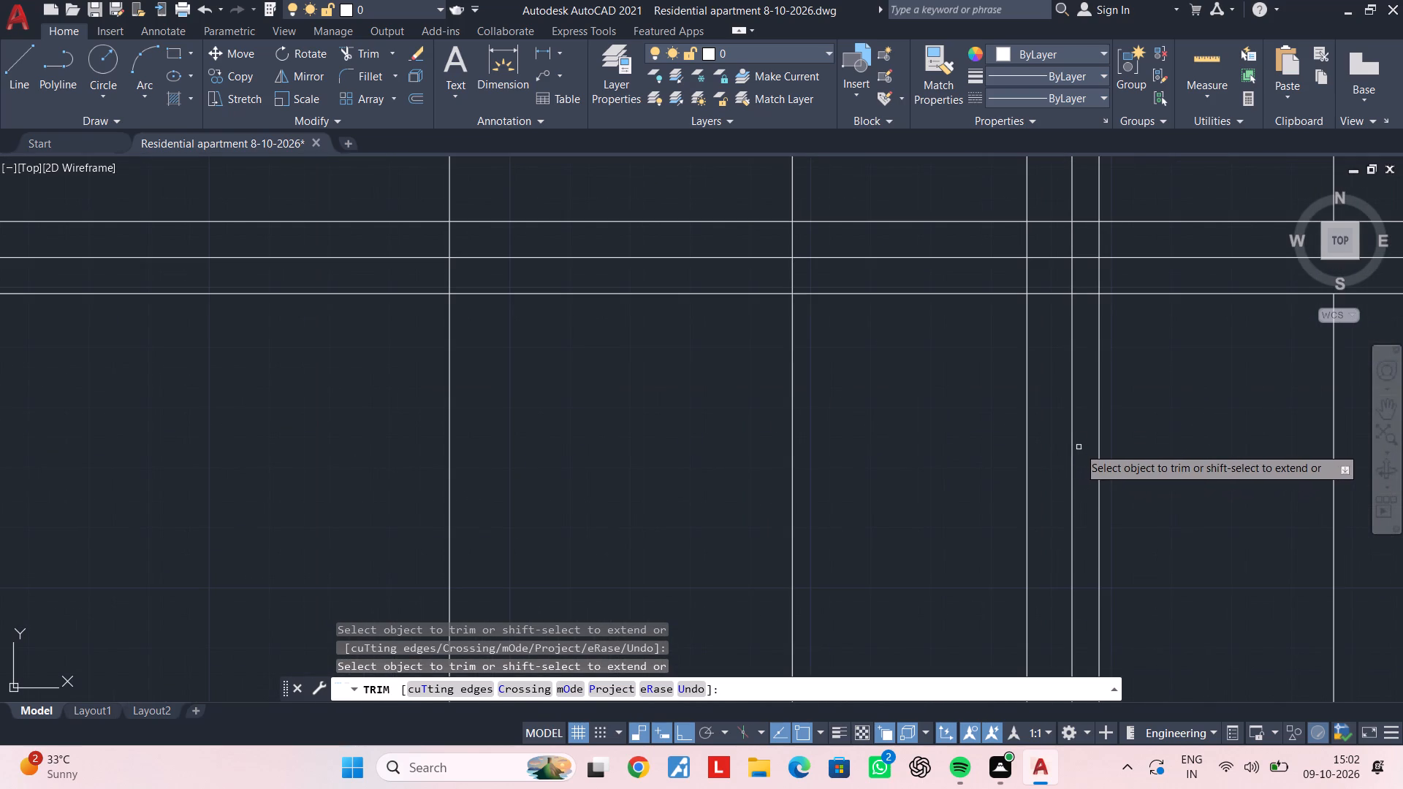
left_click(1079, 447)
left_click(1008, 451)
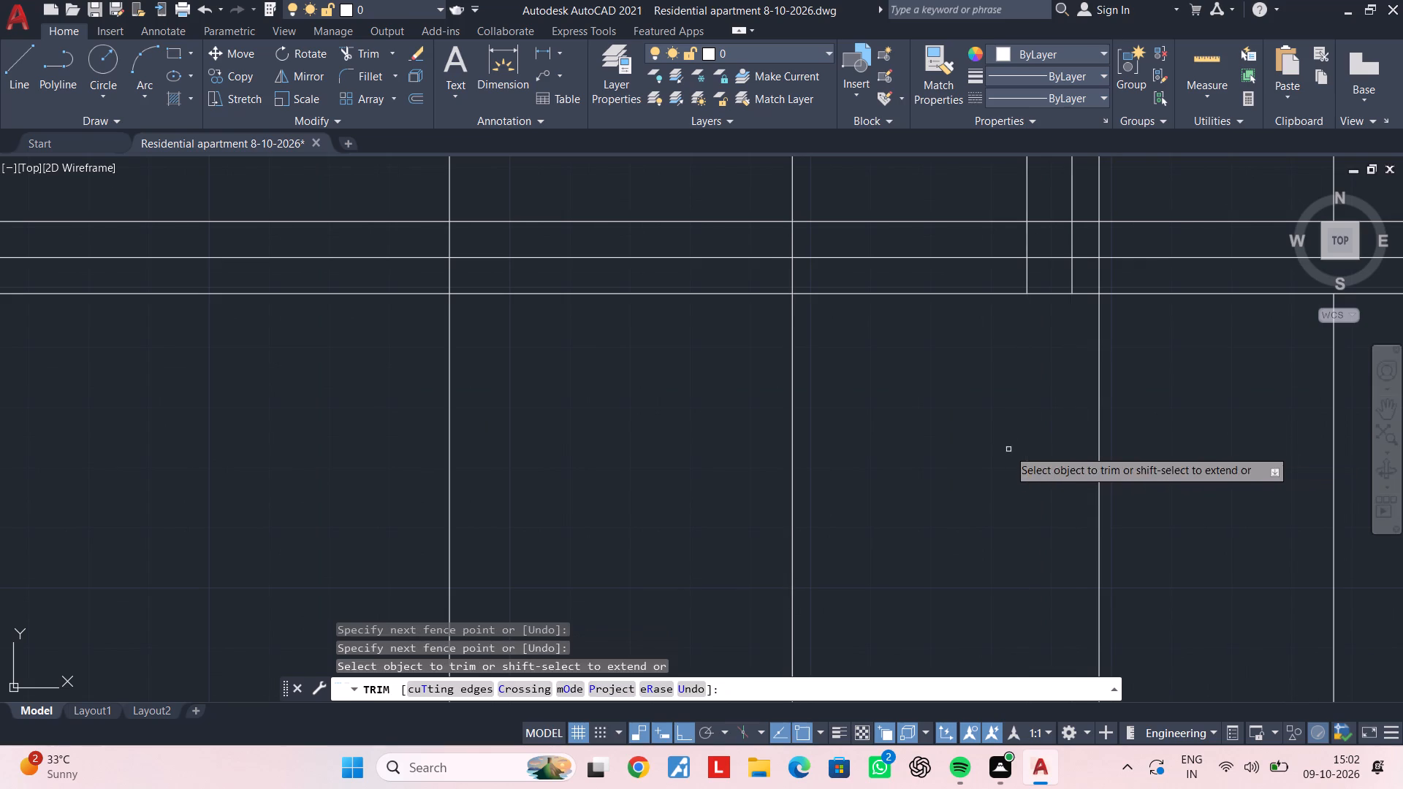
Trim the three central verticals out of both halves of the upper floor band.
scroll(1014, 442, "down", 3)
middle_click_drag(1024, 435, 962, 490)
scroll(962, 473, "up", 2)
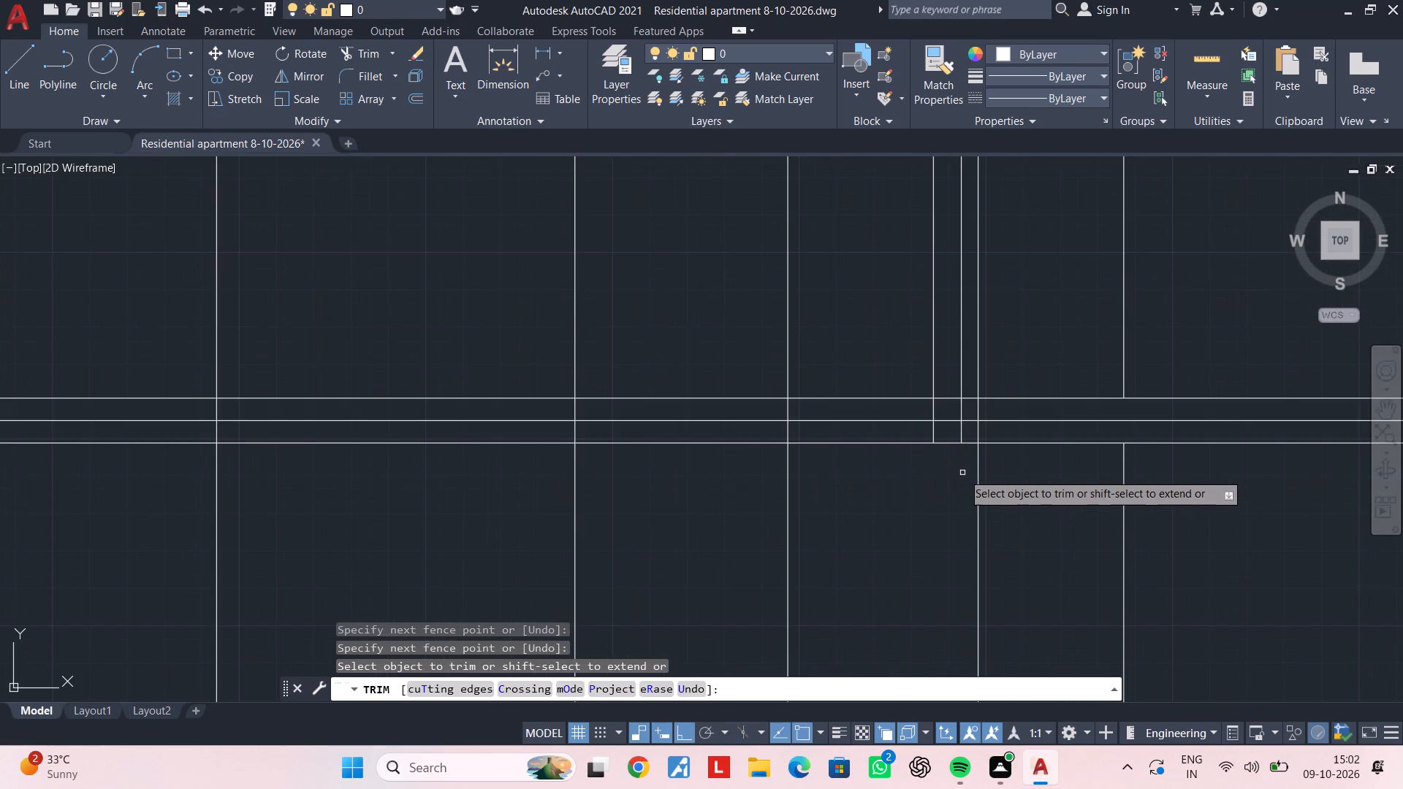
middle_click_drag(960, 488, 959, 551)
scroll(948, 527, "up", 2)
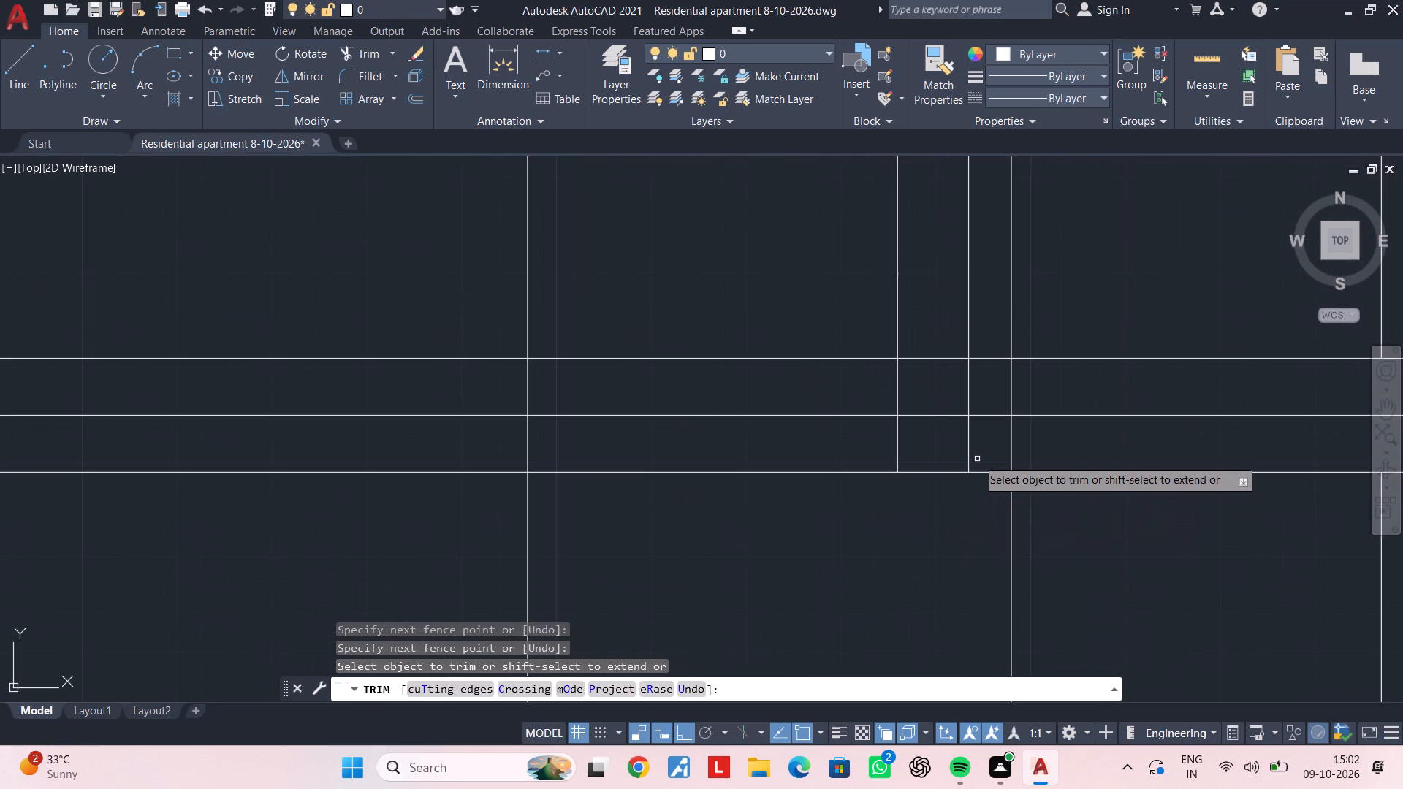
left_click(977, 457)
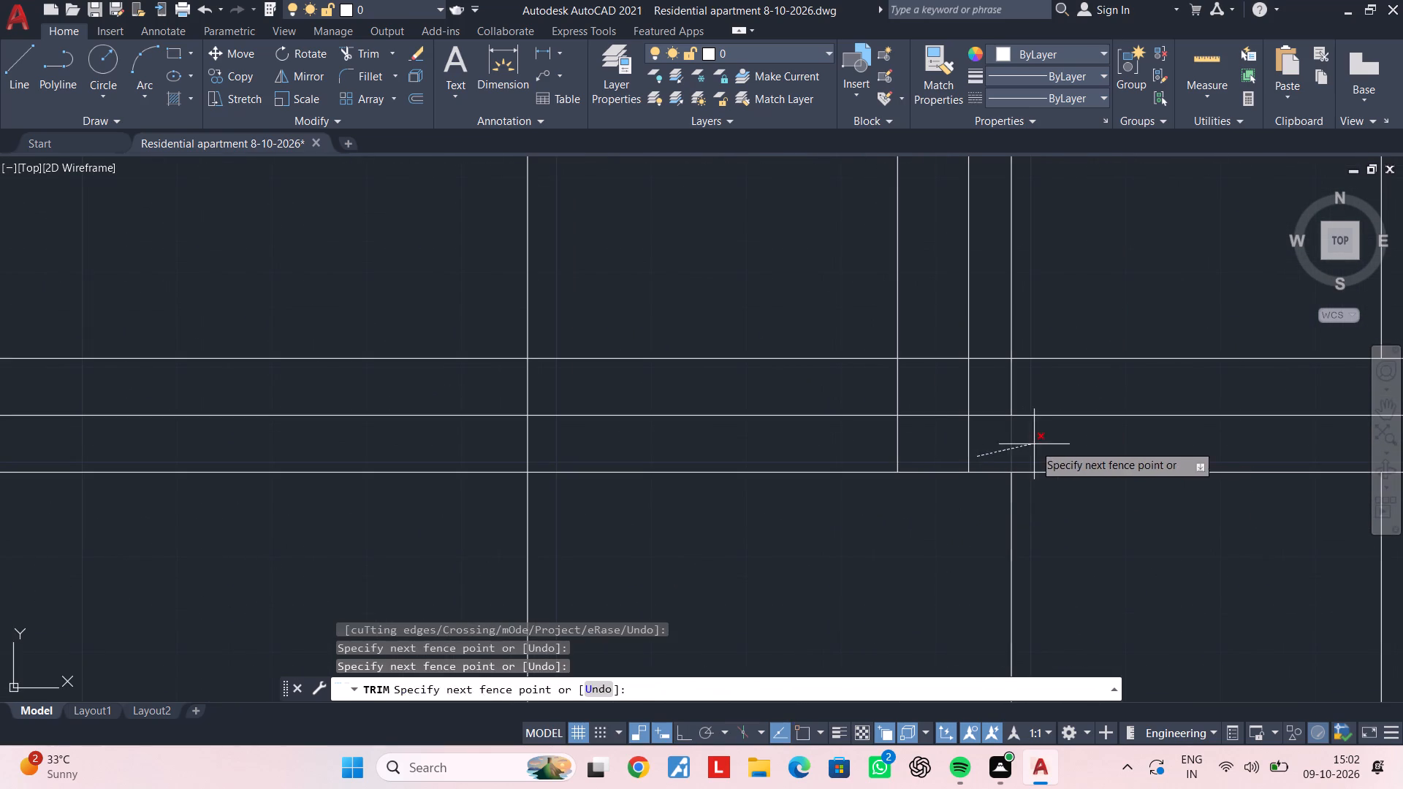
left_click(1048, 444)
left_click(1040, 445)
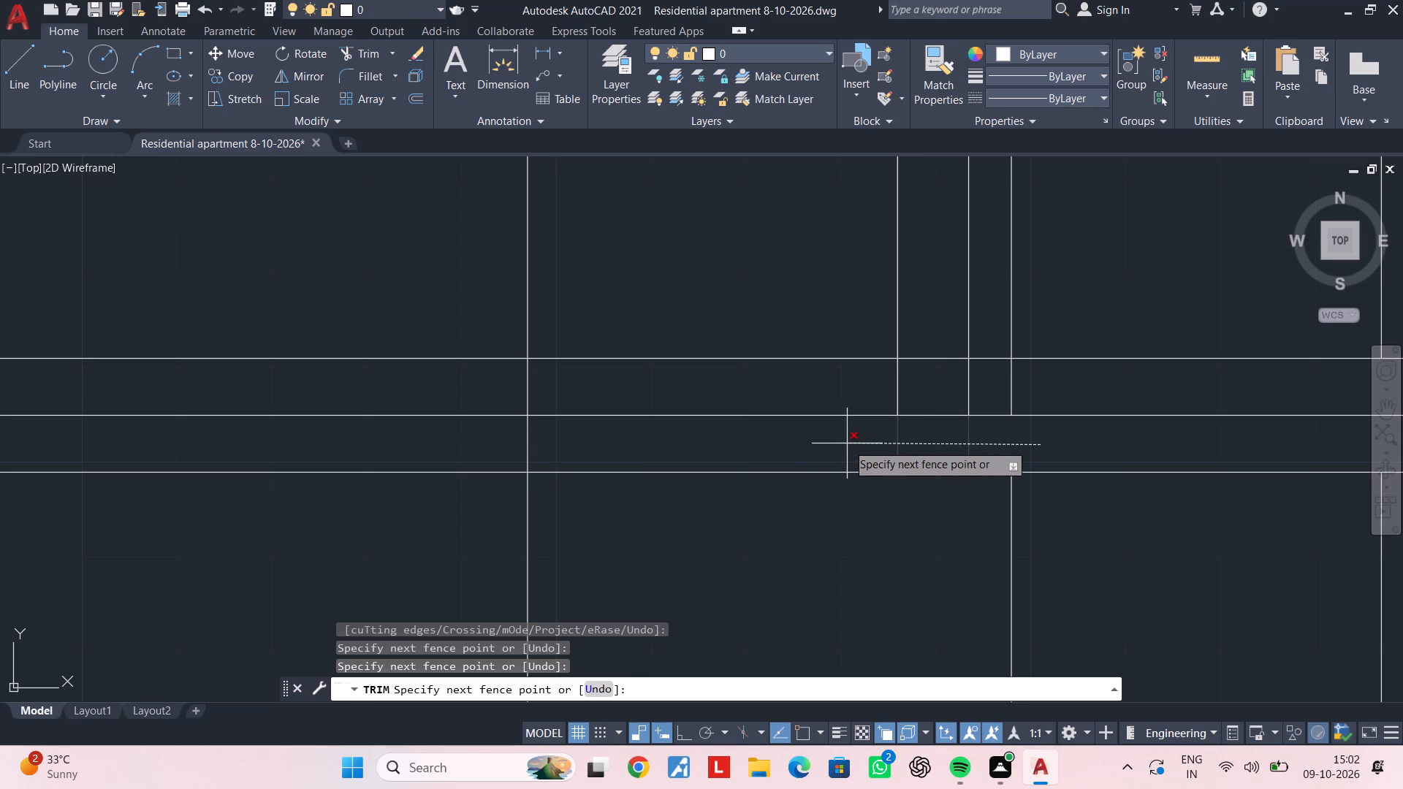
left_click(847, 443)
left_click(1074, 388)
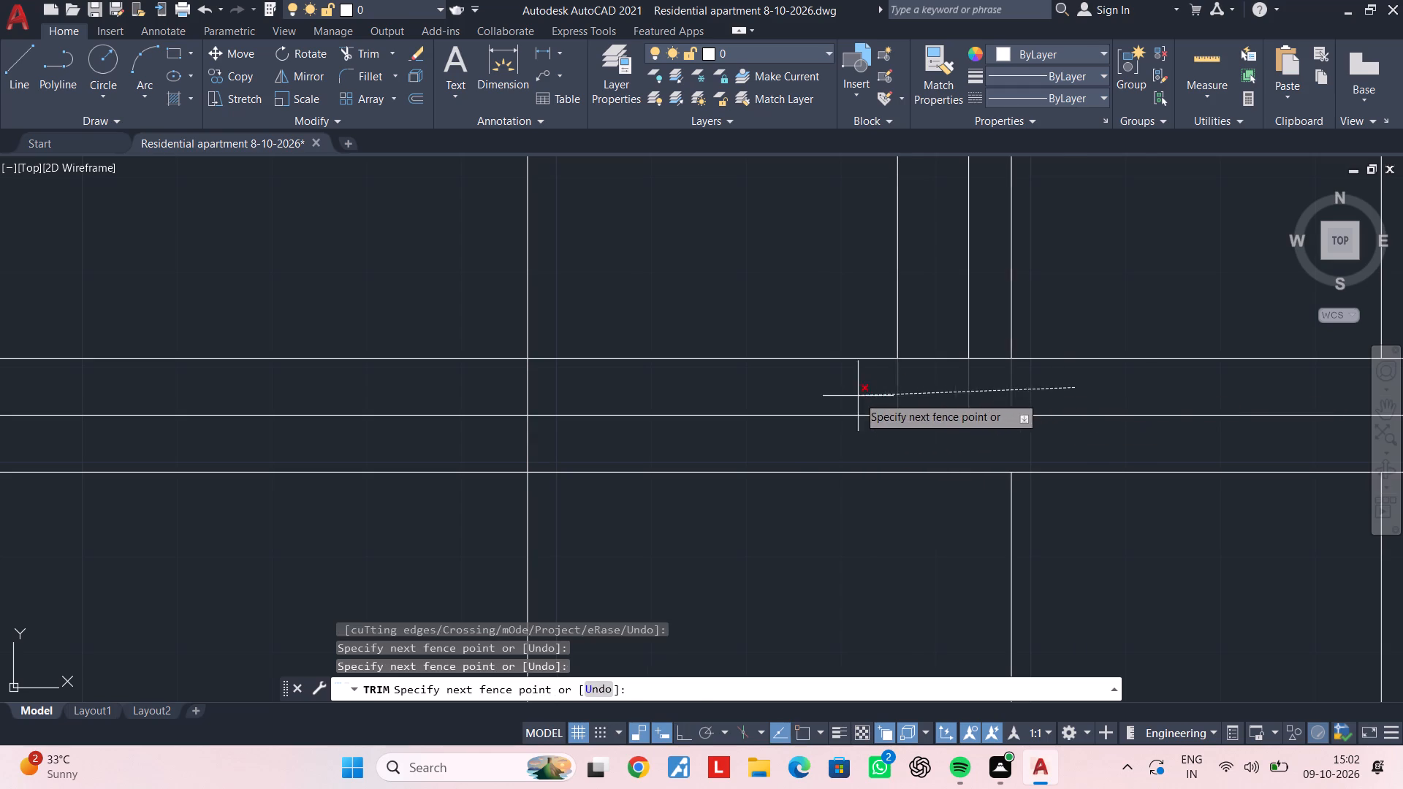
left_click(858, 396)
Trim the first two intermediate verticals left of the central group out of both halves of the upper floor band.
scroll(877, 429, "down", 2)
middle_click_drag(884, 450, 1111, 446)
scroll(1032, 443, "up", 1)
left_click(974, 437)
left_click(852, 441)
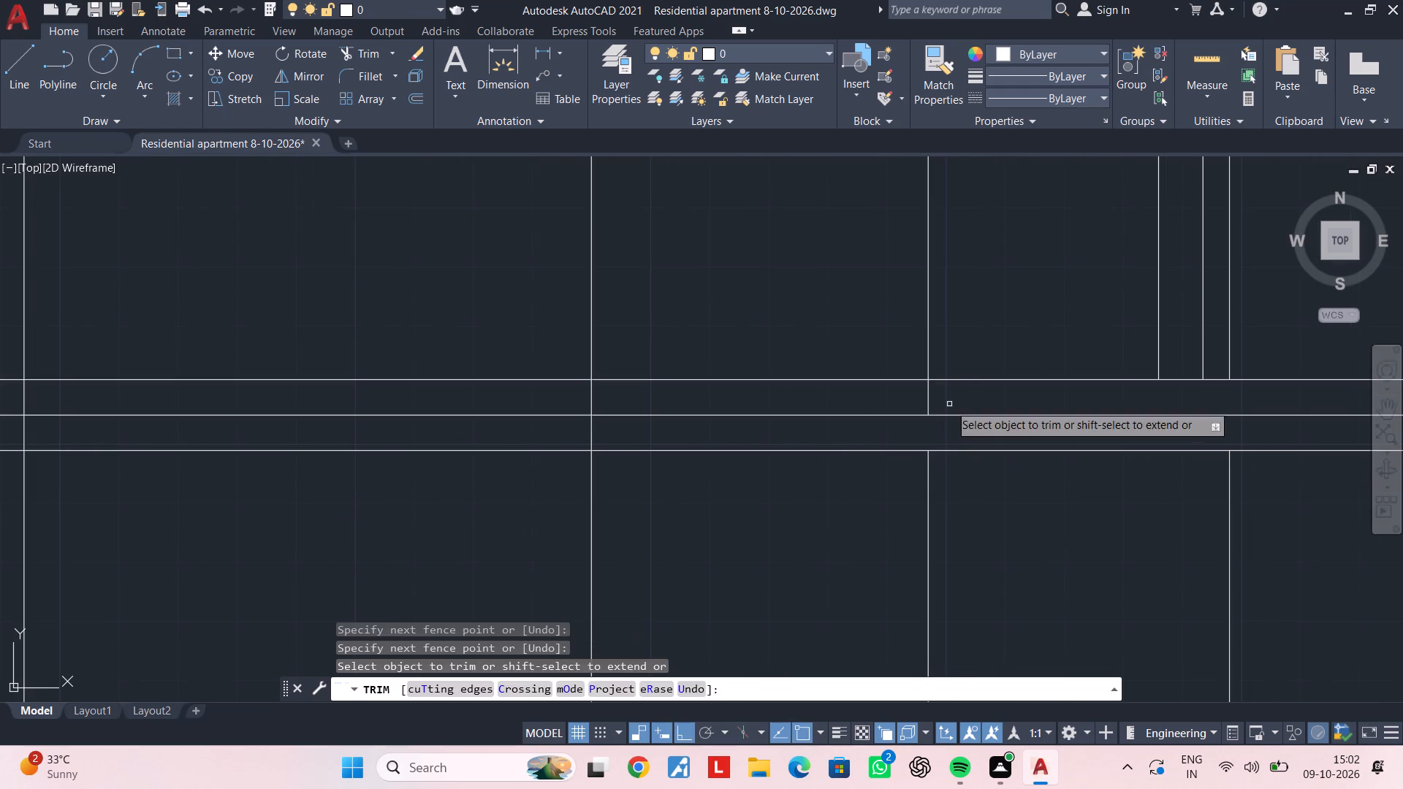
left_click(954, 390)
left_click(859, 397)
middle_click_drag(900, 413, 1103, 410)
scroll(851, 441, "up", 2)
left_click(840, 429)
left_click(514, 431)
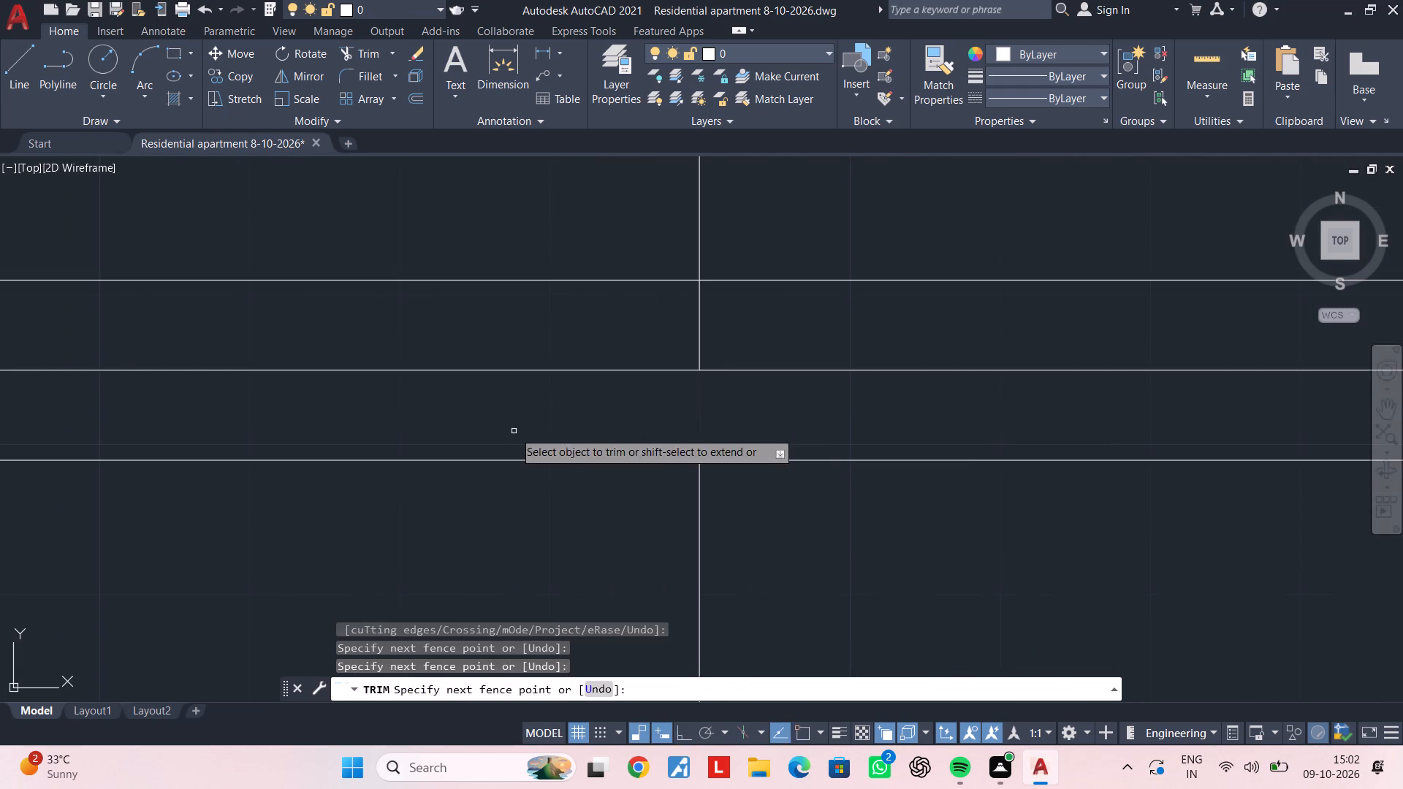
left_click(742, 327)
left_click(625, 327)
Trim the leftmost intermediate vertical out of both halves of the upper floor band and end the command.
scroll(664, 340, "down", 5)
middle_click_drag(653, 398, 948, 399)
scroll(867, 378, "up", 2)
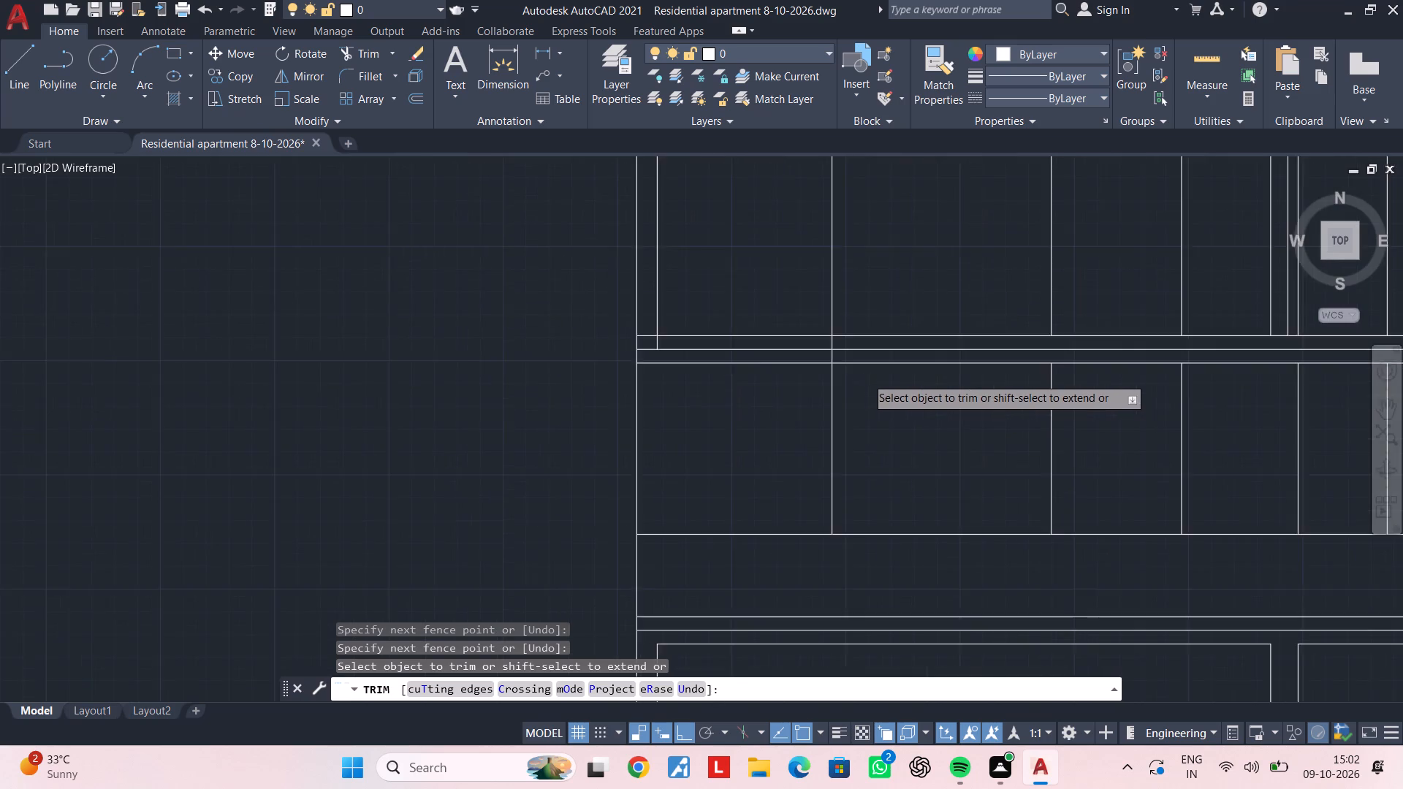
scroll(865, 377, "up", 2)
left_click(824, 327)
left_click(639, 324)
left_click(761, 252)
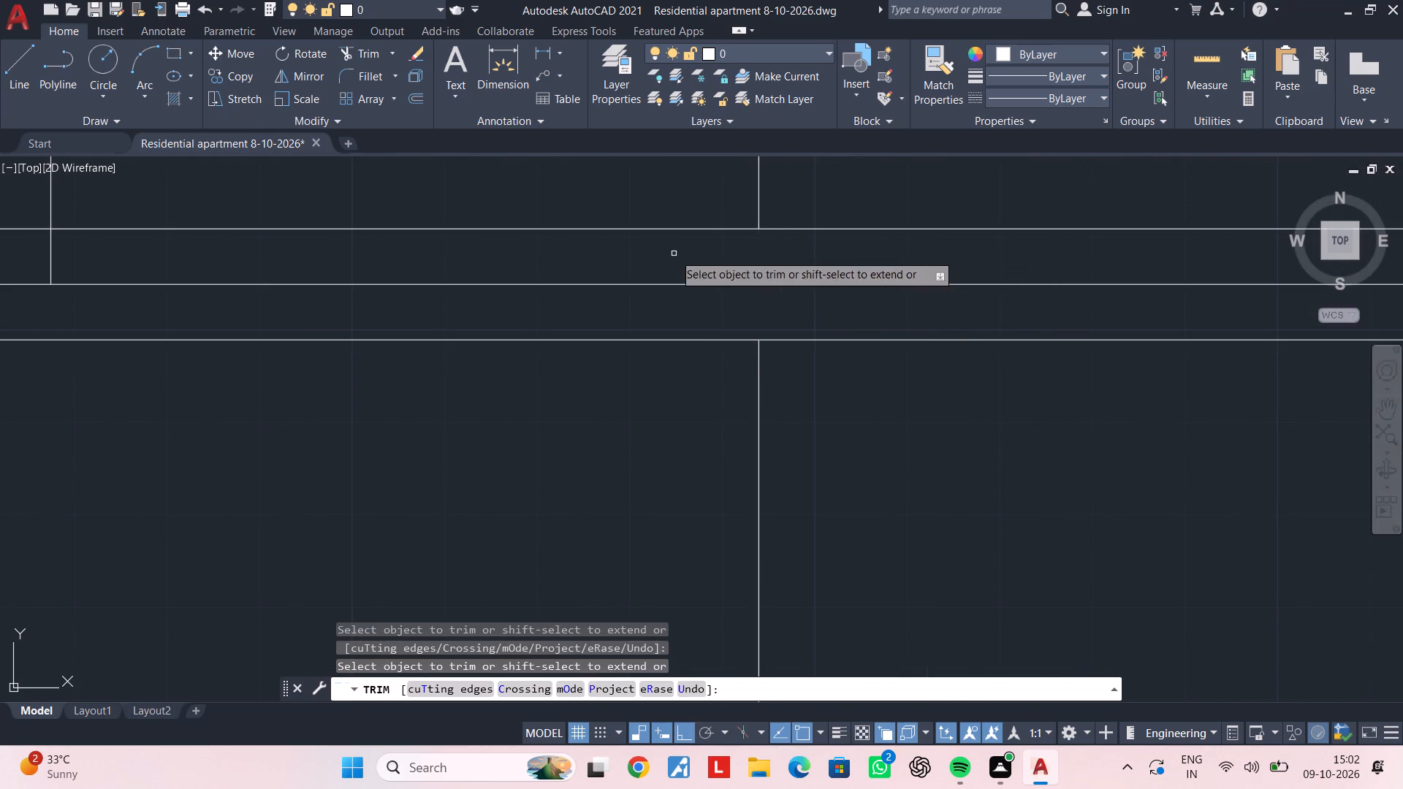
key("Escape")
scroll(938, 341, "down", 4)
middle_click_drag(1020, 367, 778, 324)
key("Escape")
middle_click_drag(888, 340, 762, 373)
key("Escape")
key("Escape")
middle_click_drag(952, 386, 848, 386)
key("Escape")
middle_click_drag(829, 454, 818, 422)
key("Escape")
key("Escape")
middle_click_drag(867, 365, 808, 379)
key("Escape")
key("Escape")
key("Escape")
key("Escape")
key("Escape")
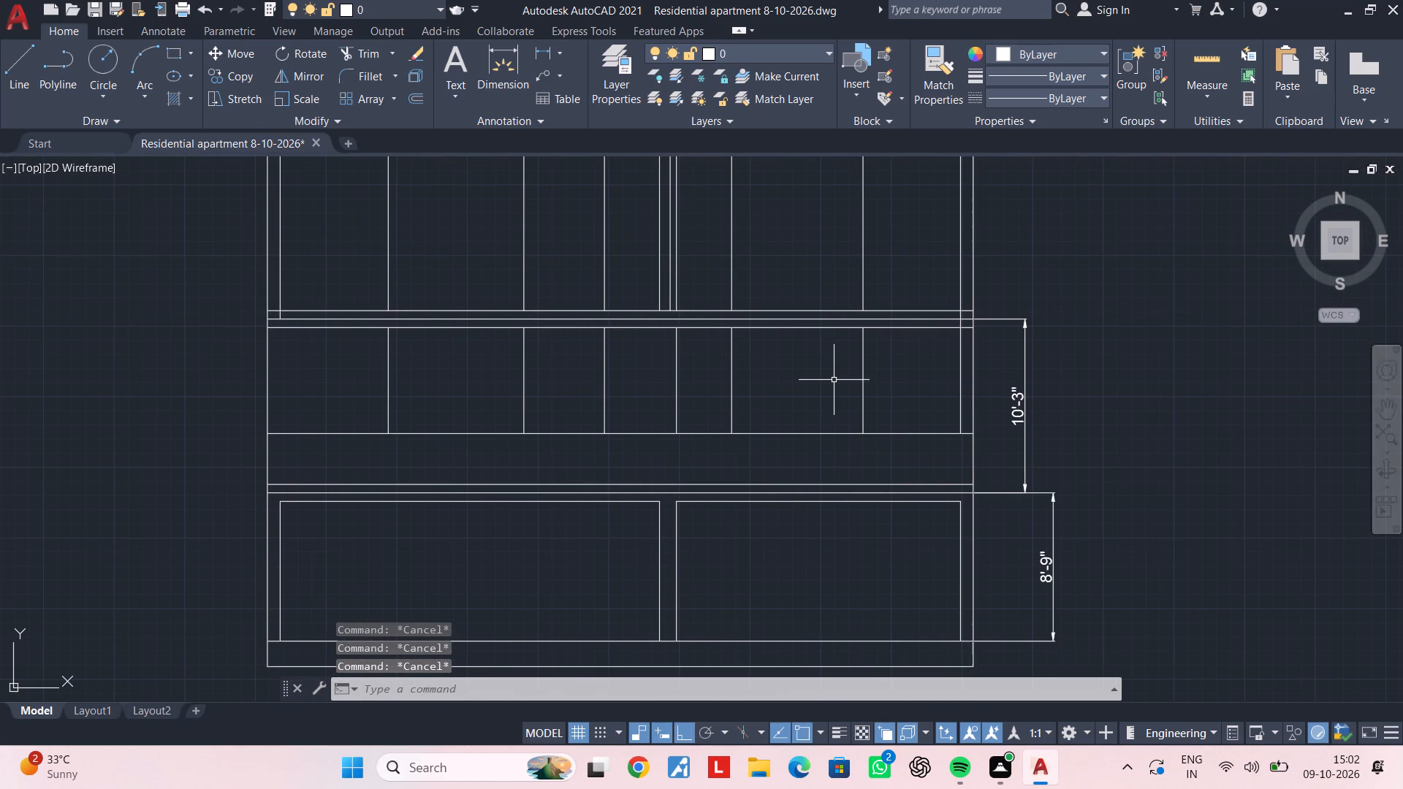
key("Escape")
Measure the clear height from the upper floor band's underside to the 3' offset line with a temporary linear dimension.
scroll(882, 378, "up", 1)
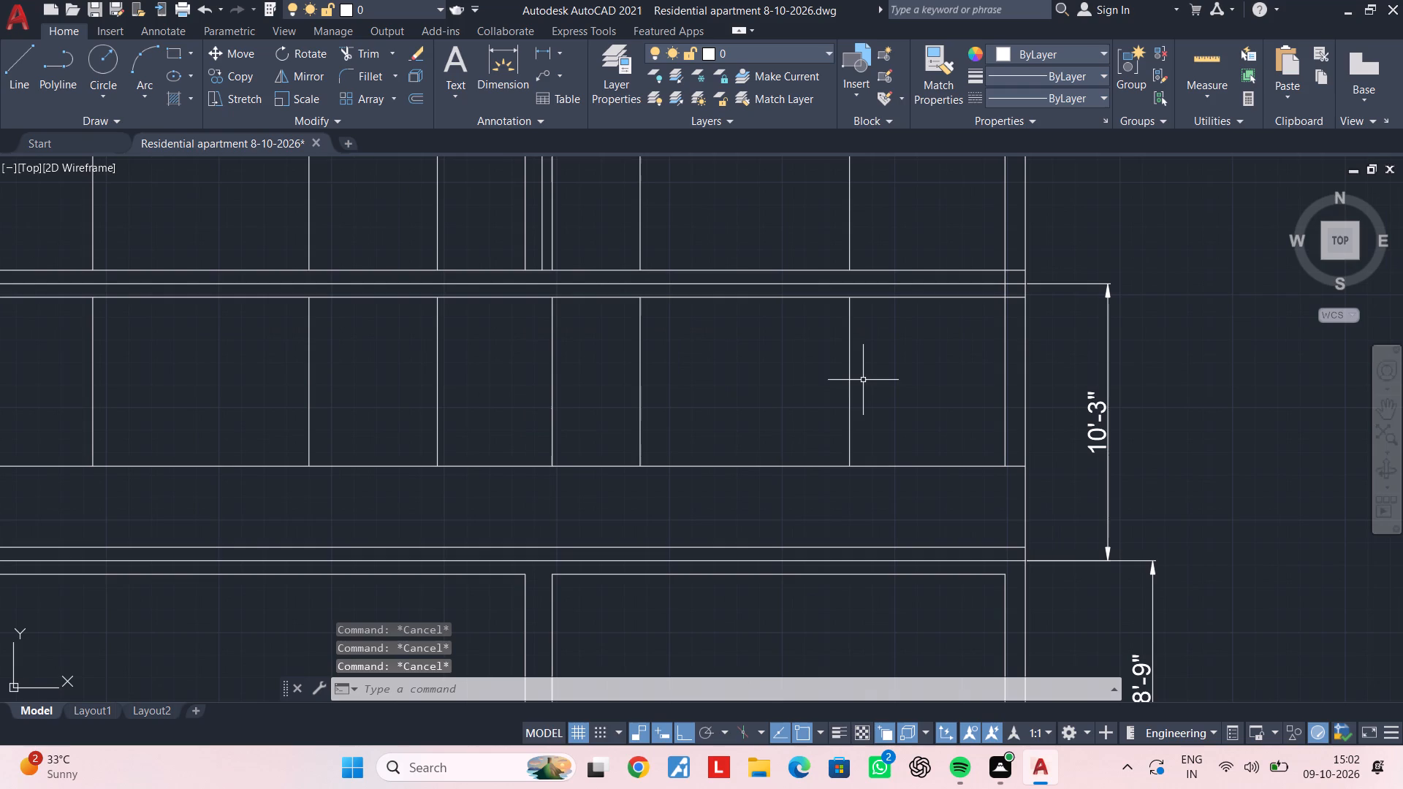
middle_click_drag(821, 385, 950, 386)
key("Escape")
key("Escape")
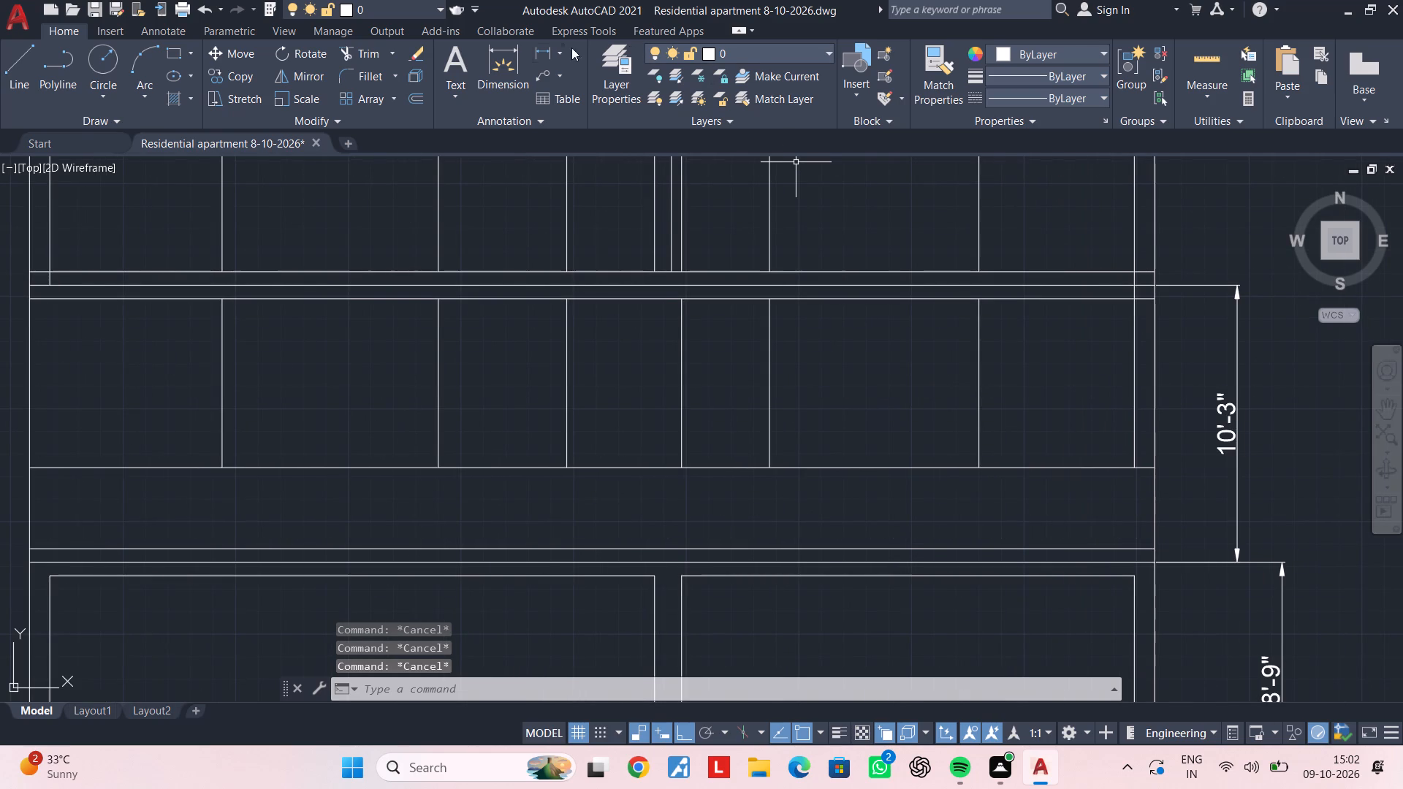
left_click(539, 47)
left_click(982, 303)
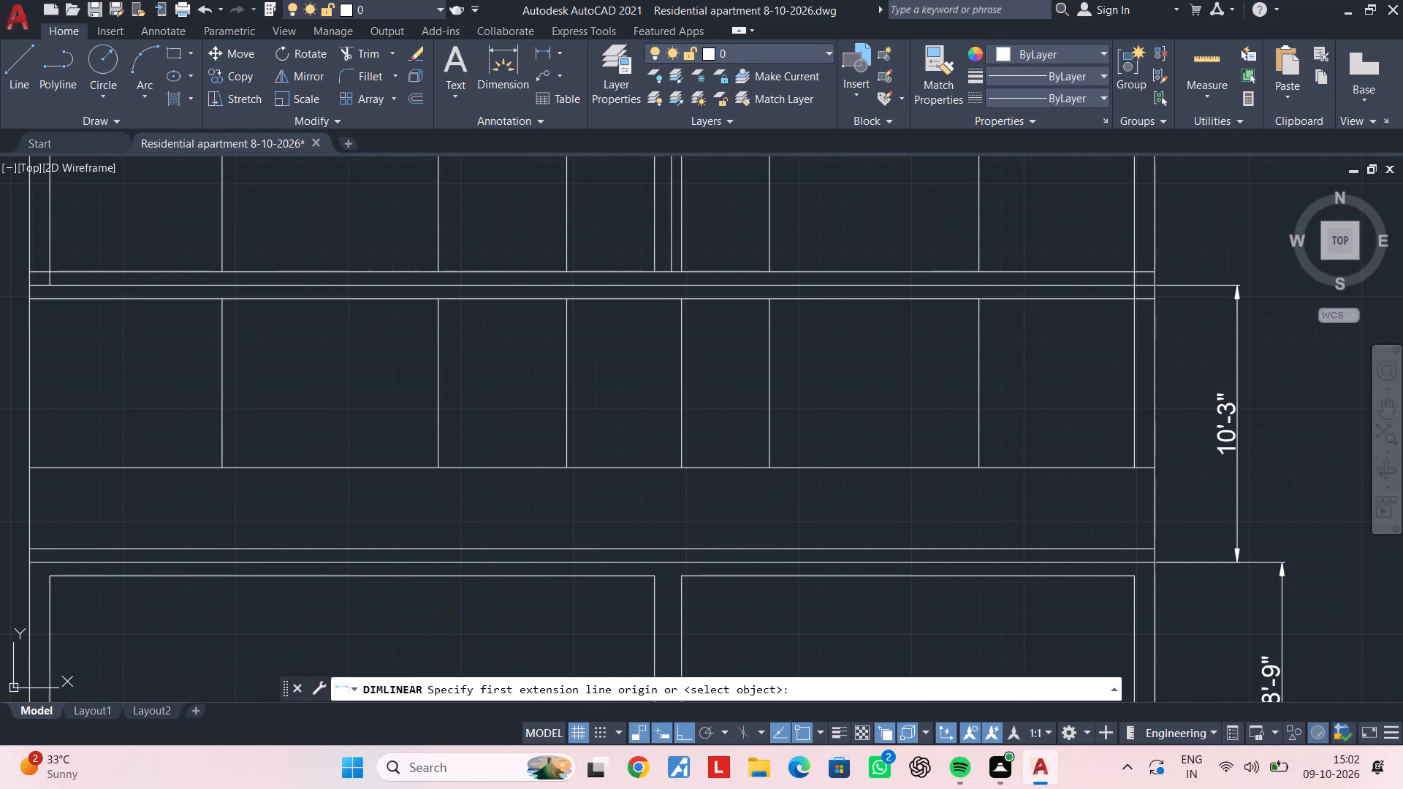
left_click(977, 468)
key("Escape")
key("Escape")
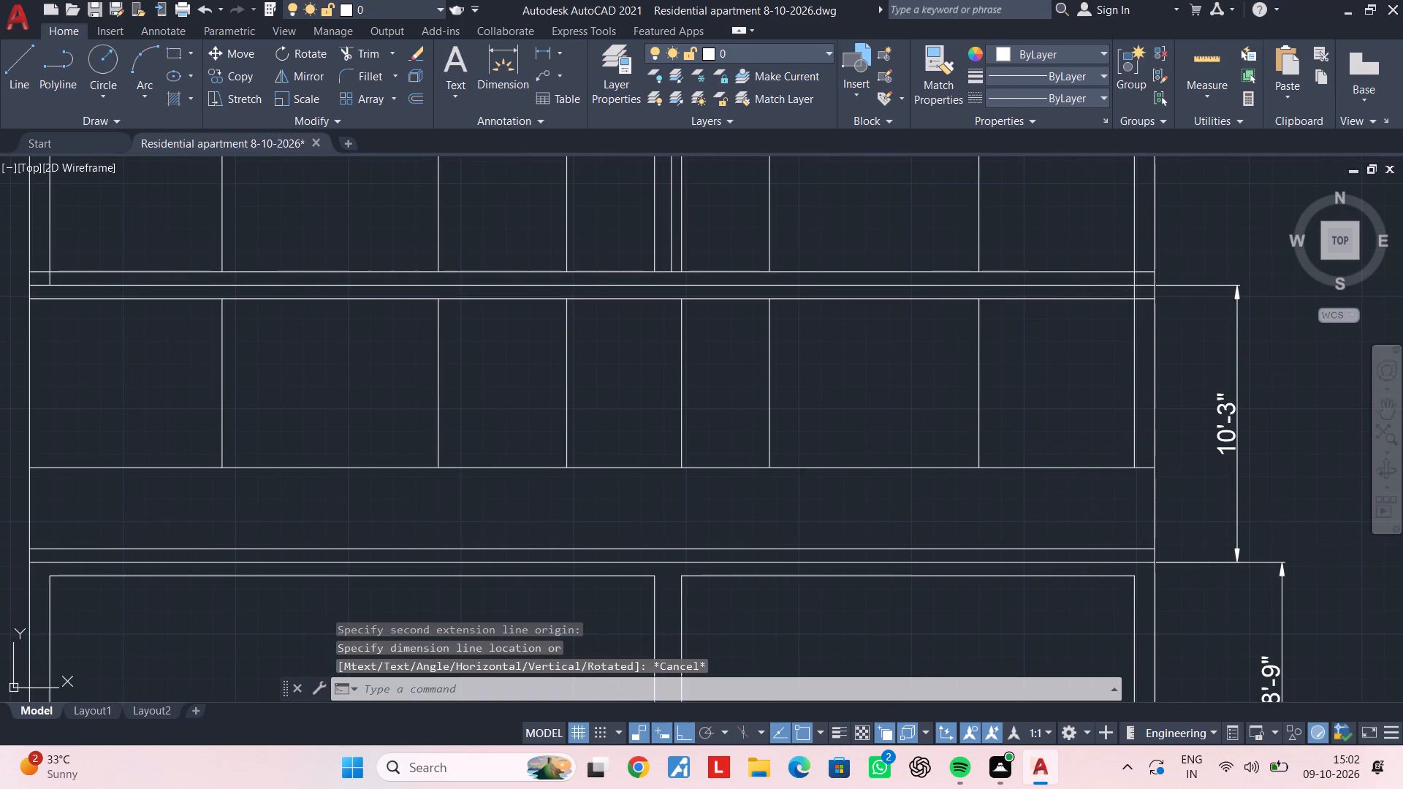
key("Escape")
key("Escape")
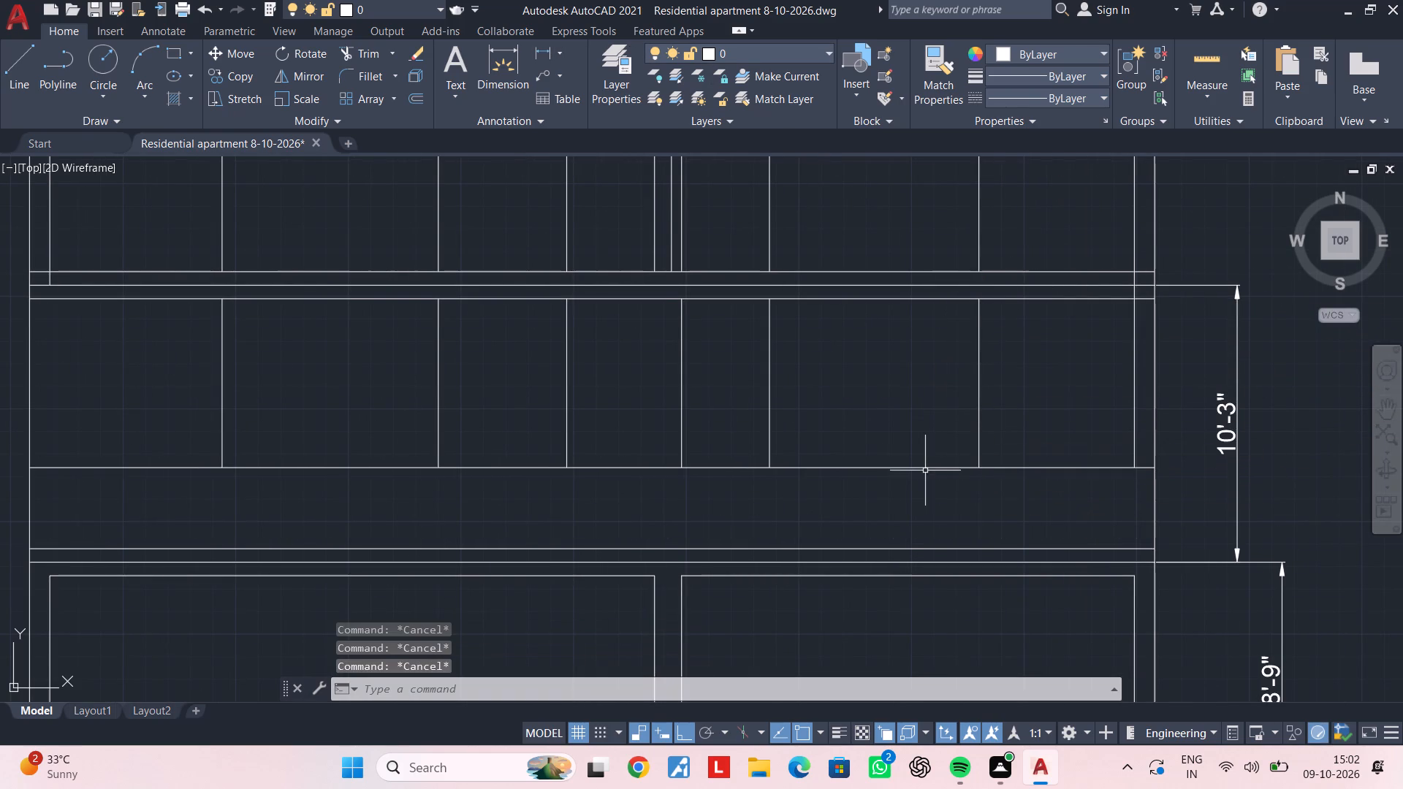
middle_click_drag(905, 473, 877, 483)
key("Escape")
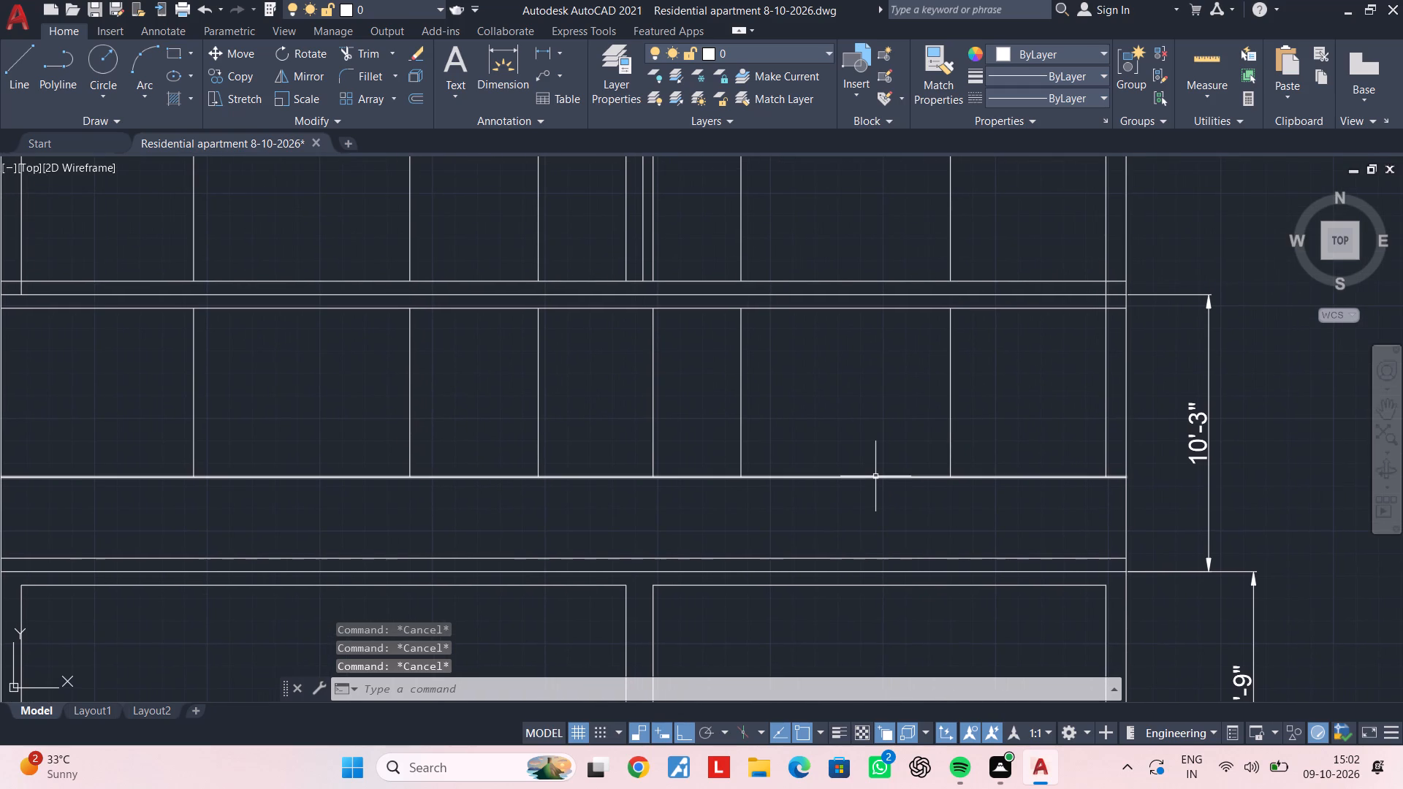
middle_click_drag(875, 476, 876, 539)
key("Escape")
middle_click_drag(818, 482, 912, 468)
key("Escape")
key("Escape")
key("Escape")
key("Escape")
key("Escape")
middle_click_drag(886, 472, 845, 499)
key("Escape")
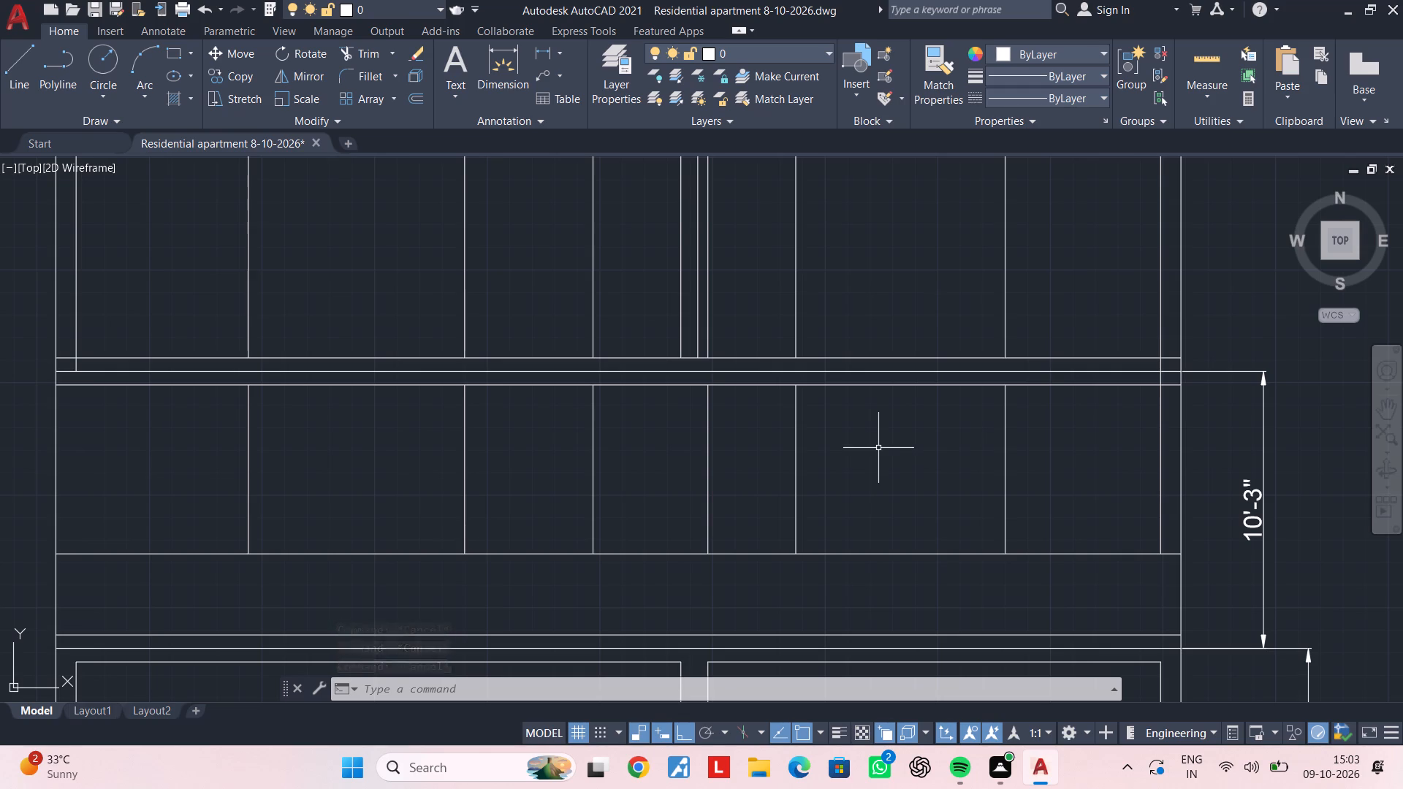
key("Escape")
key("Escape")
Offset the upper floor band's bottom line 1'6" downward and end the command.
type("OF")
key("space")
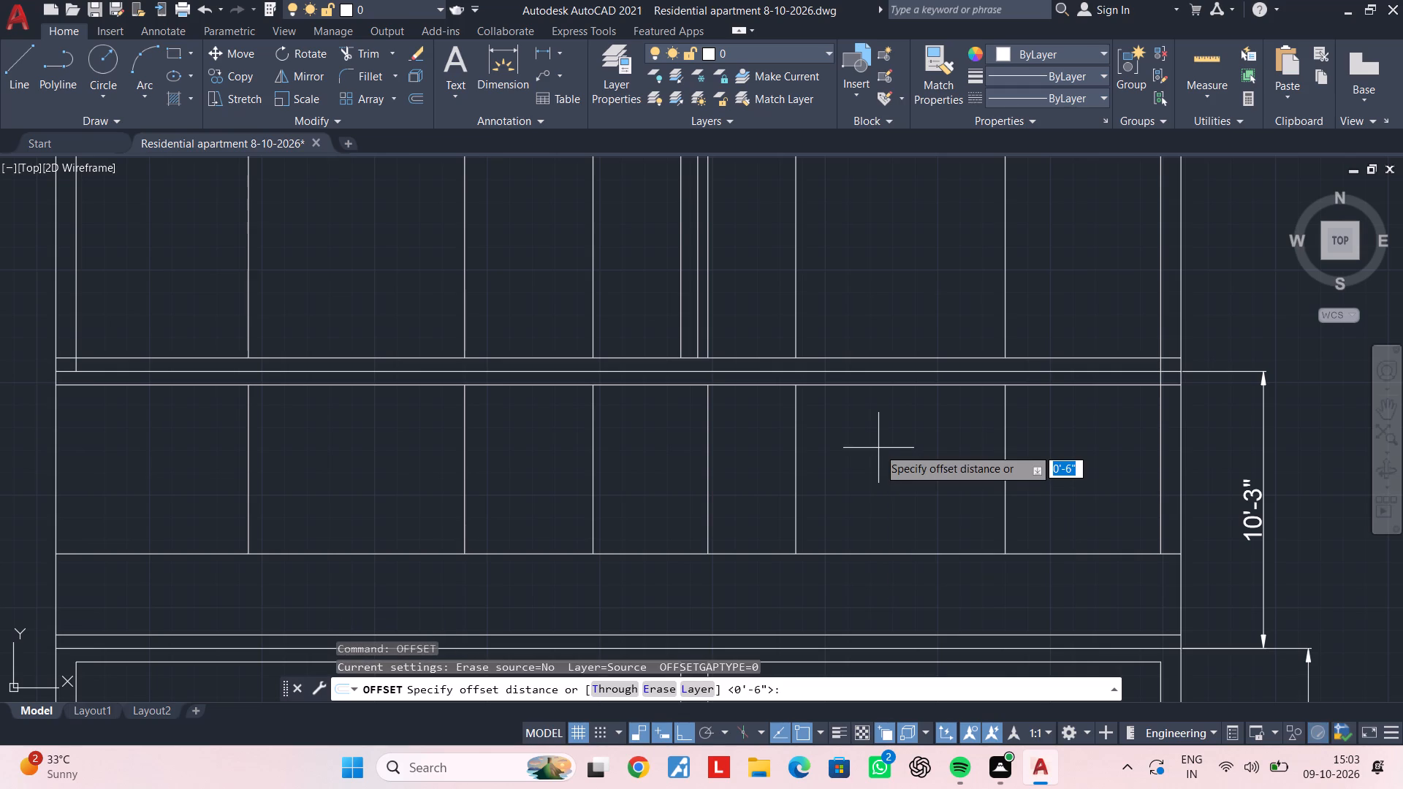
type("1'6\"")
key("Return")
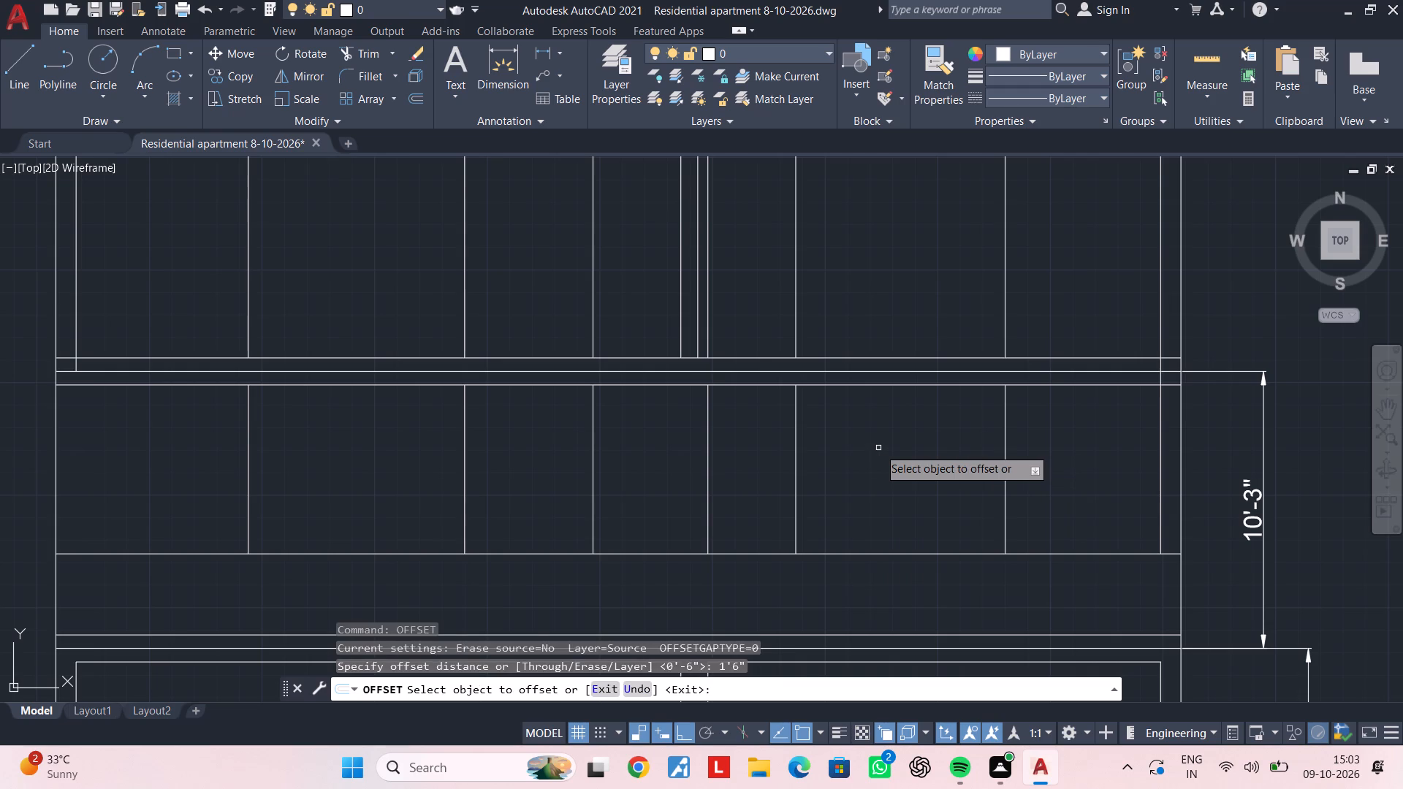
left_click(901, 382)
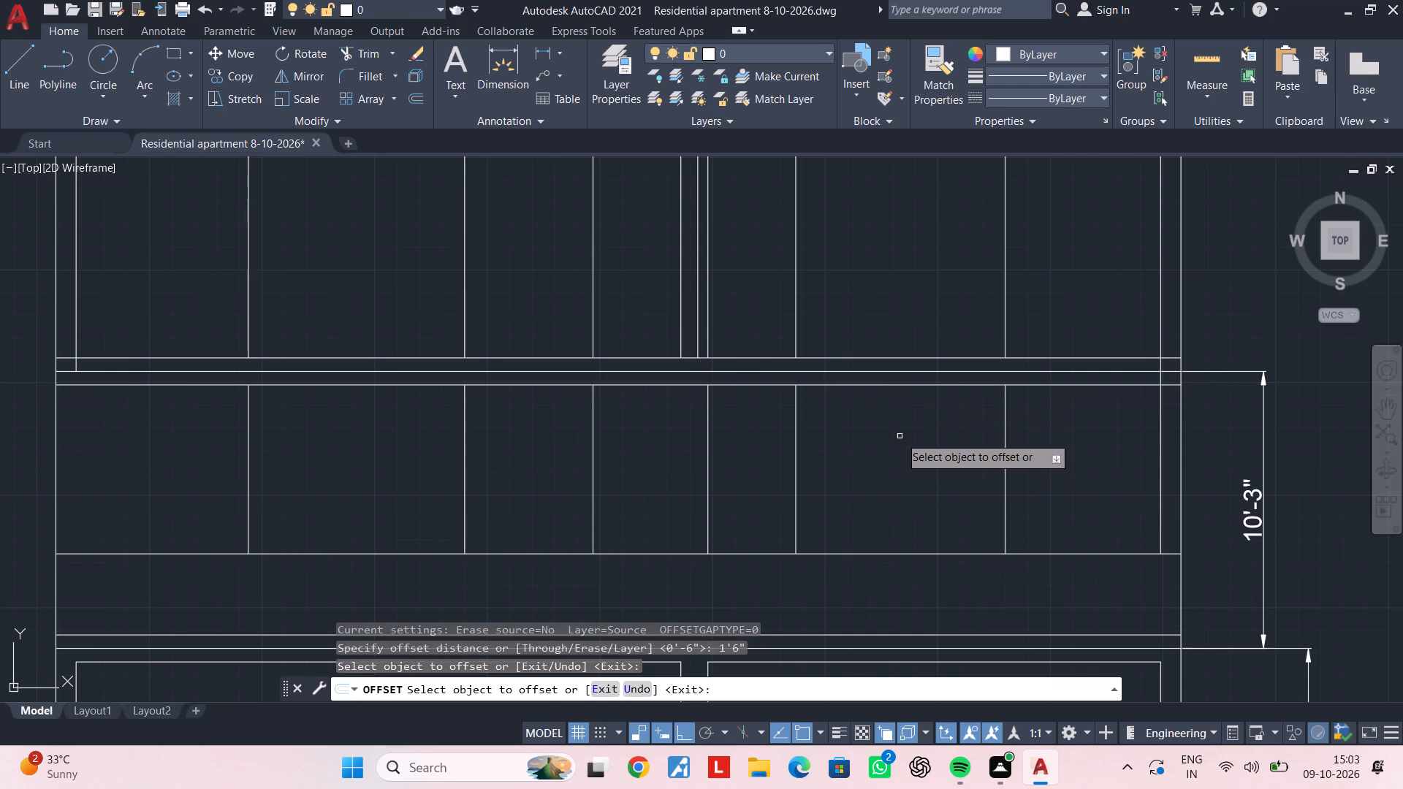
left_click(885, 386)
left_click(886, 453)
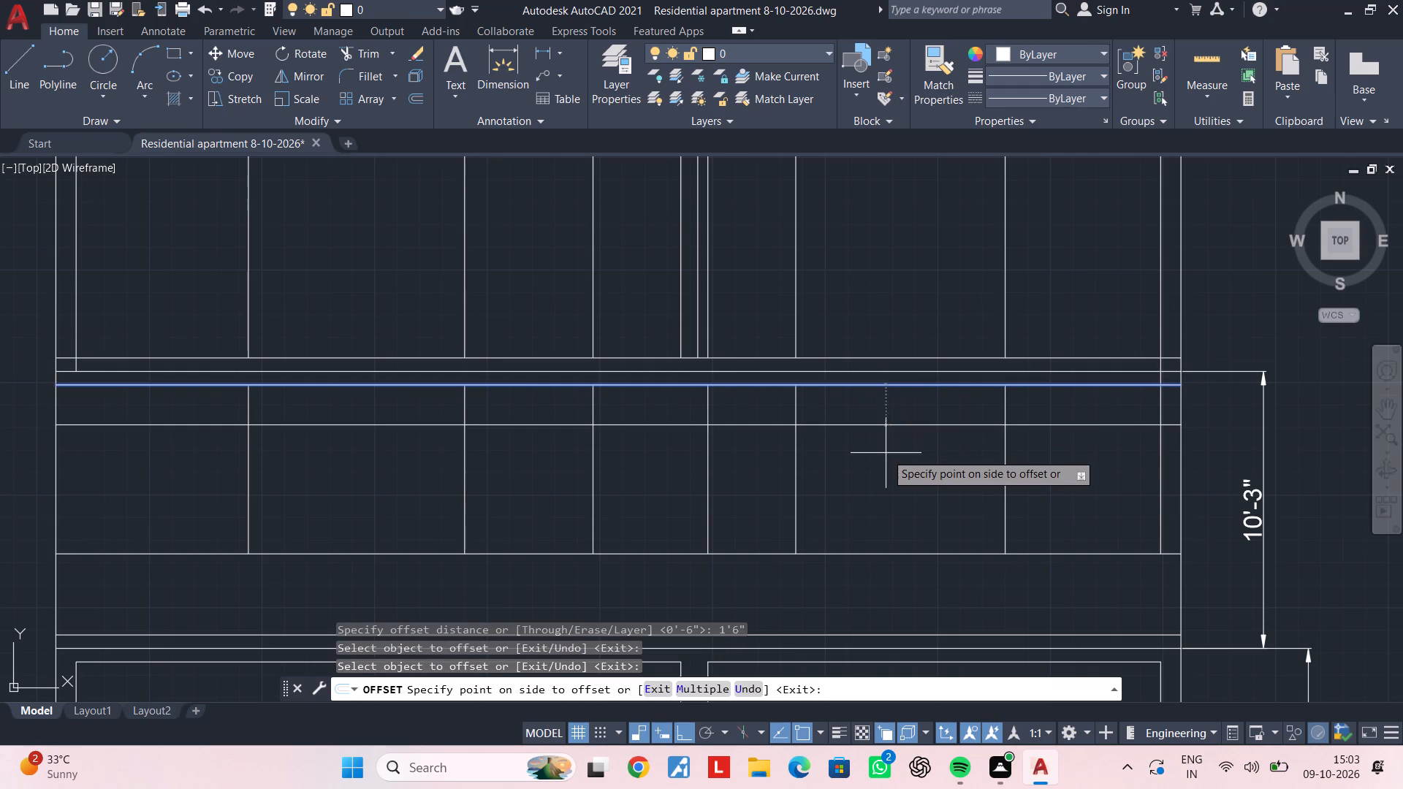
key("Escape")
key("Escape")
Trim the six intermediate verticals between the 1'6" offset line and the floor band's underside, and end the command.
type("TR")
key("space")
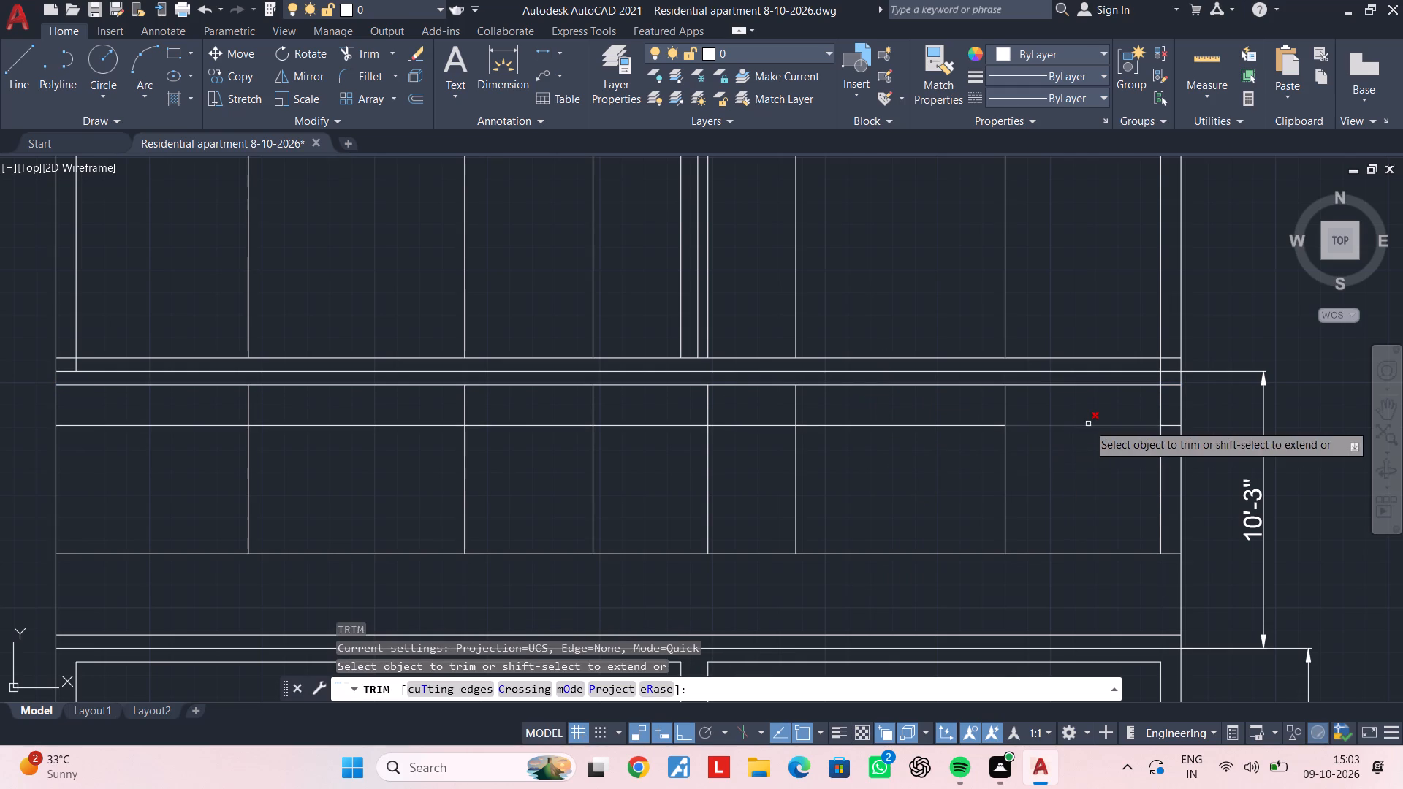
scroll(1088, 419, "up", 1)
left_click(1083, 394)
middle_click_drag(812, 381, 1014, 394)
middle_click_drag(575, 408, 1024, 424)
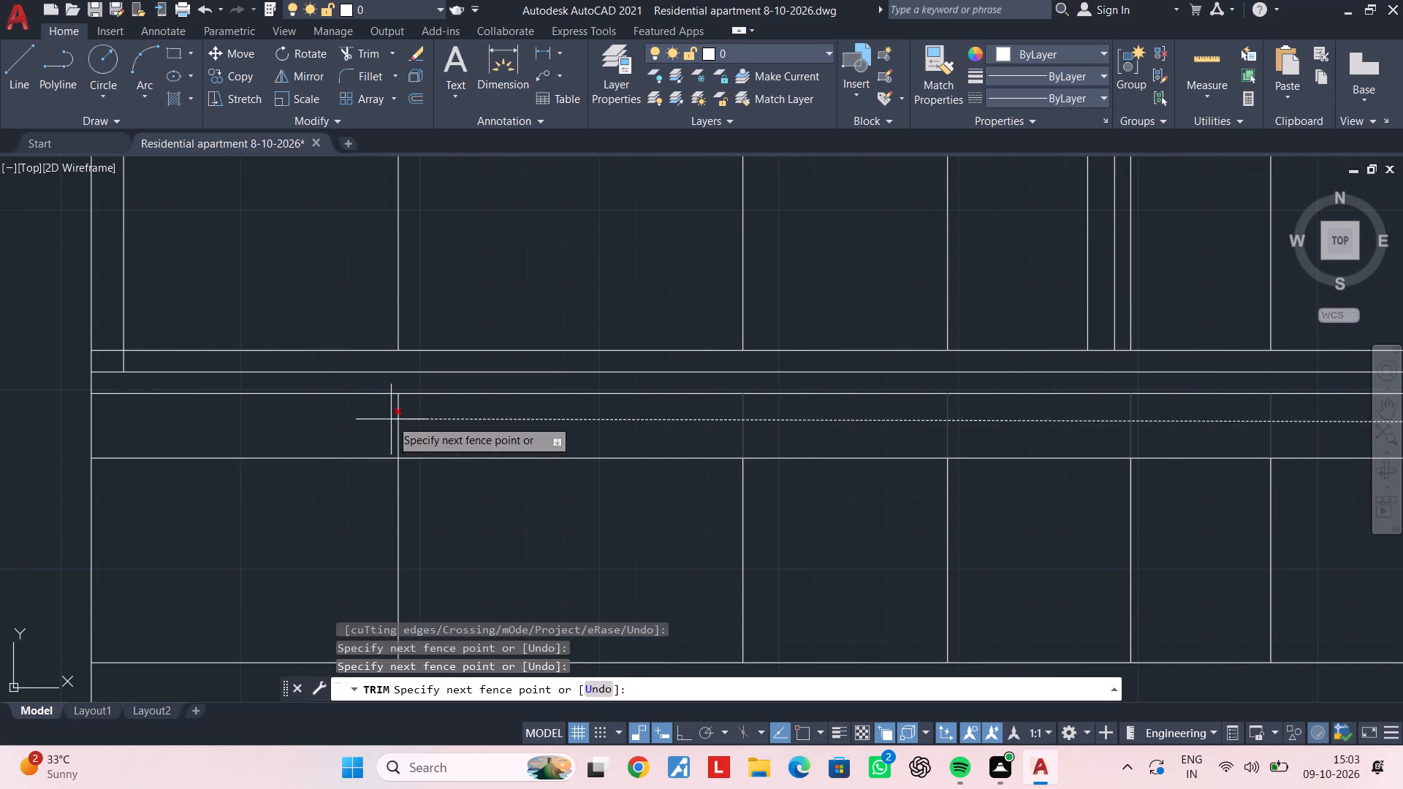
left_click(376, 419)
key("Escape")
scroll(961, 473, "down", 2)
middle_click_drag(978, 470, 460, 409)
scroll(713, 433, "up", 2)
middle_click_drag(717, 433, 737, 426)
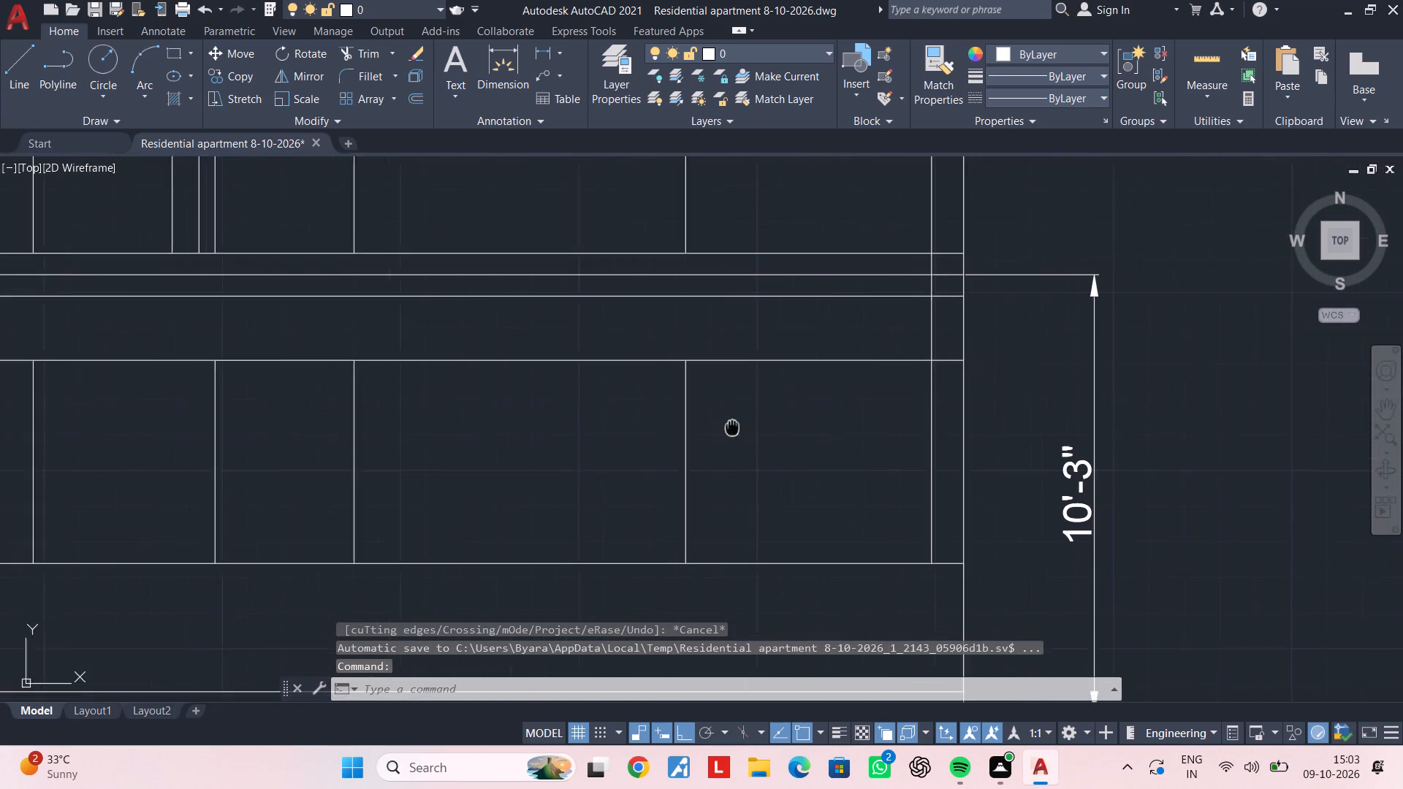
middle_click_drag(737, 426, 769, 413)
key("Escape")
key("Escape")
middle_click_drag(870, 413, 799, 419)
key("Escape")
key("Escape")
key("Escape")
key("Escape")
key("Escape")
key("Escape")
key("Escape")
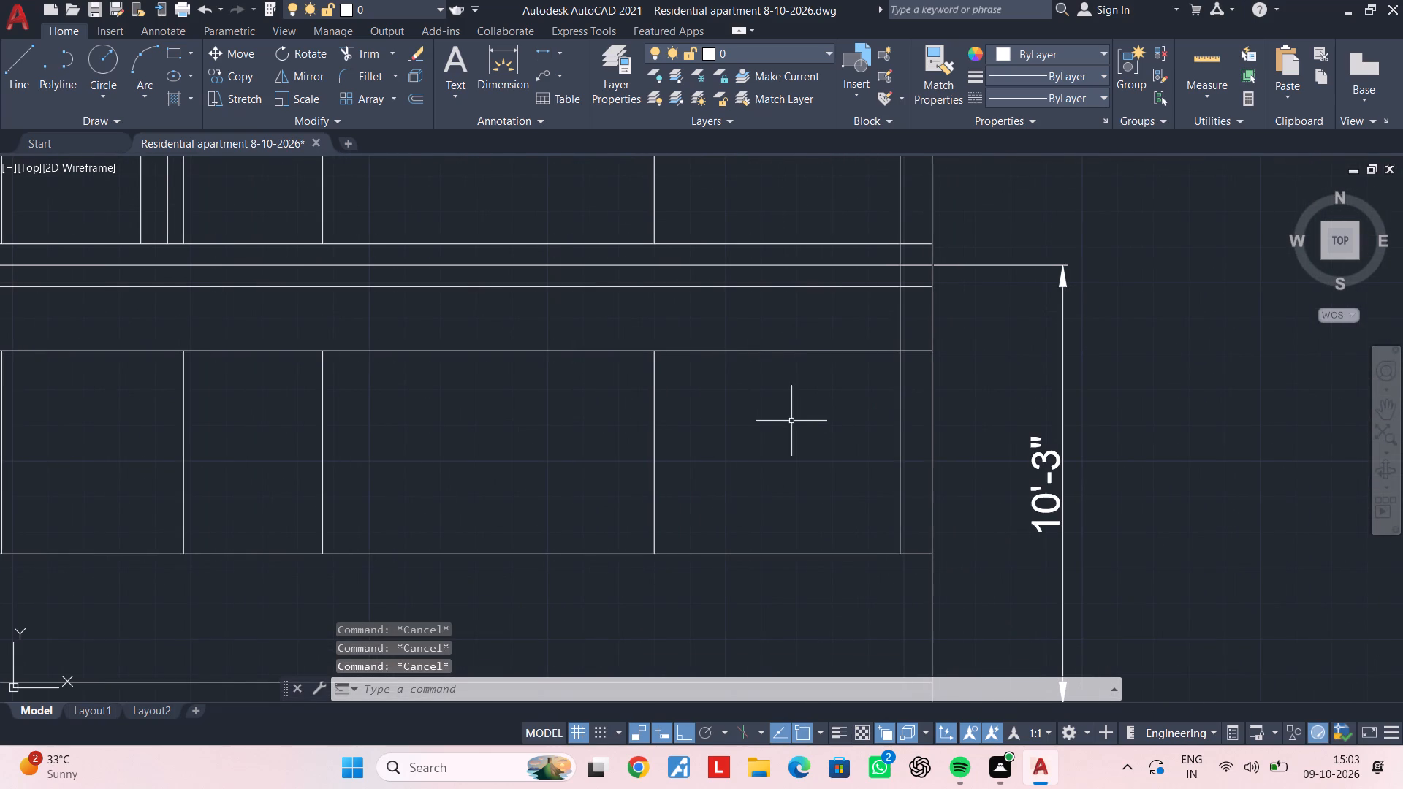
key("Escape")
Trim the 1'6" offset line from the rightmost intermediate vertical to the building's outer edge and end the command.
middle_click_drag(777, 422, 907, 376)
key("Escape")
scroll(875, 380, "down", 1)
middle_click_drag(874, 384, 857, 403)
key("Escape")
key("Escape")
key("Escape")
key("Escape")
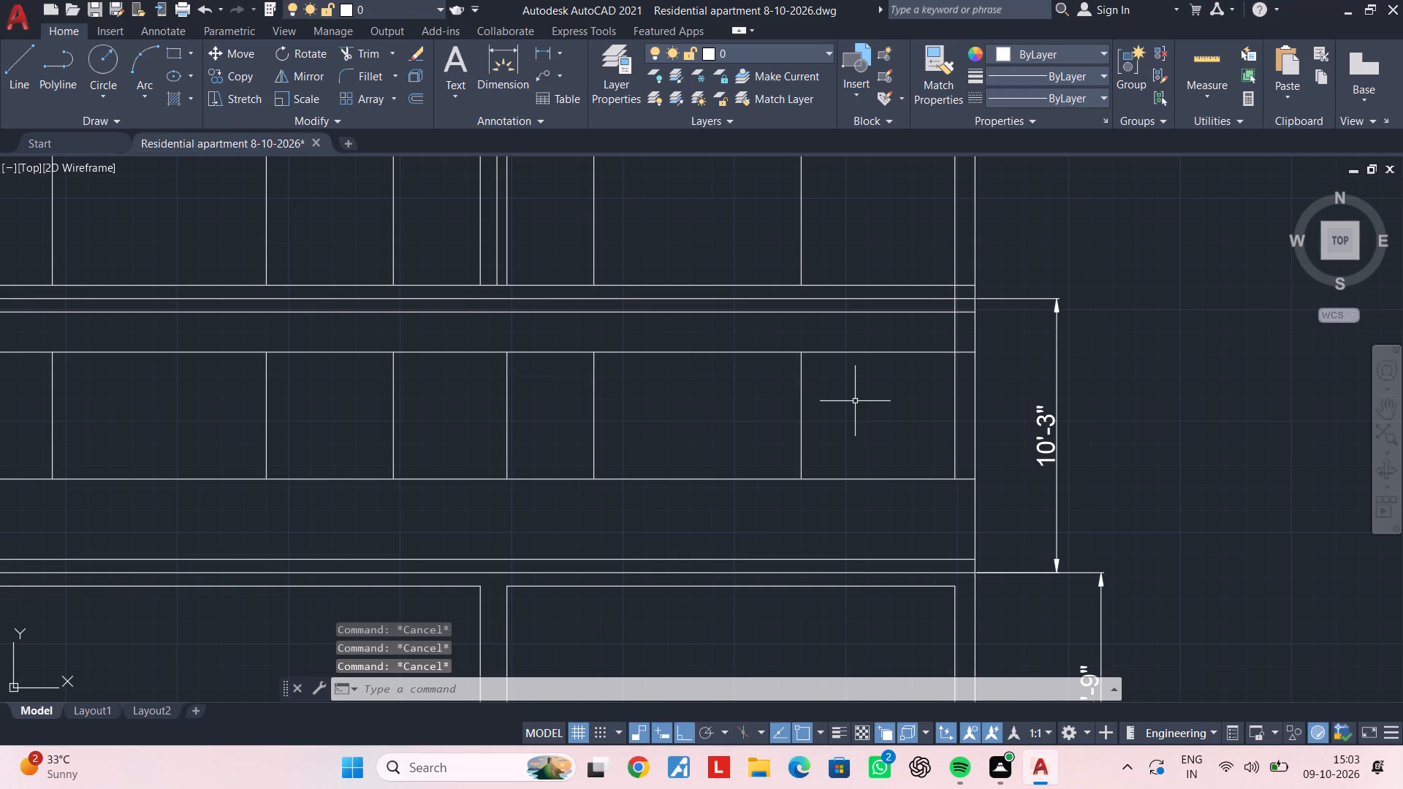
key("t")
type("R")
key("space")
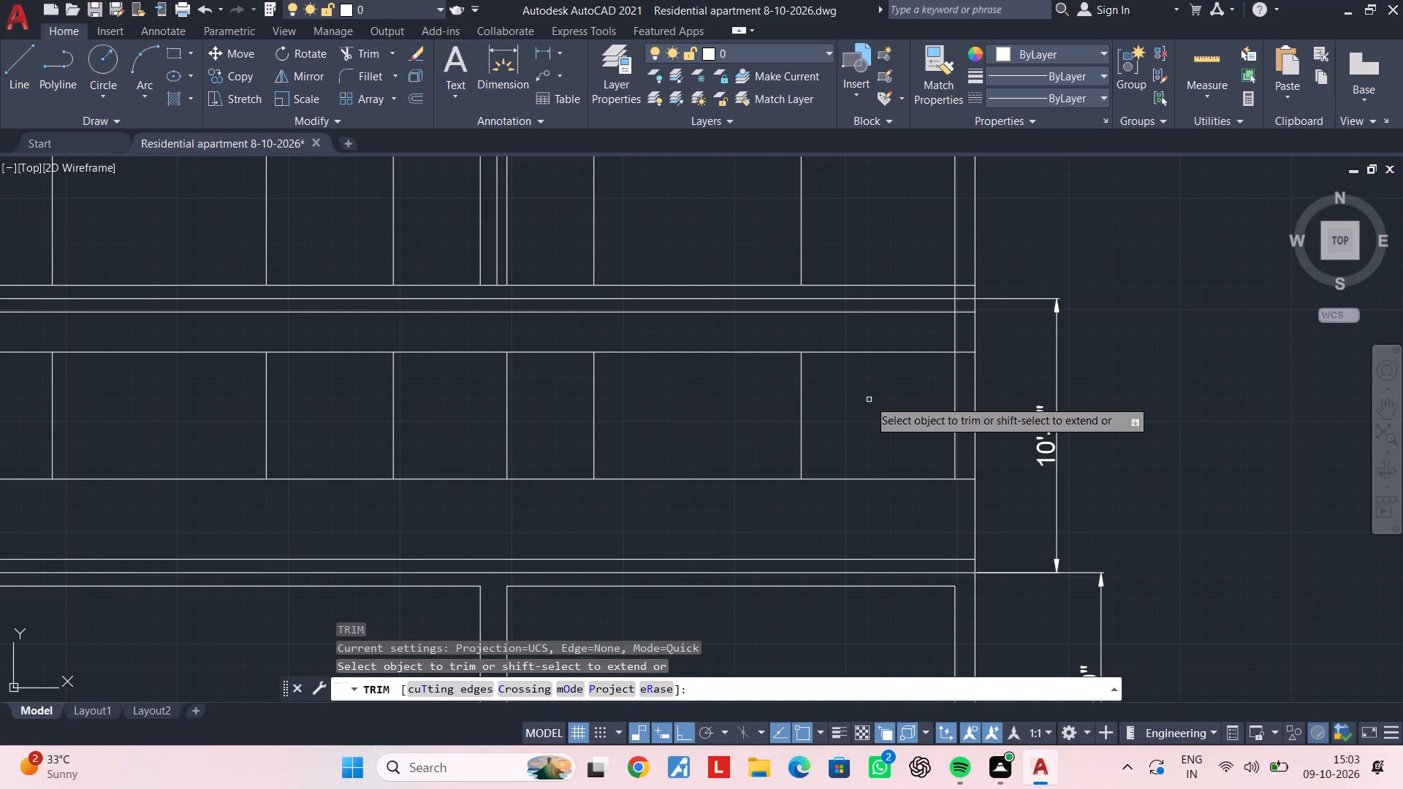
left_click(869, 400)
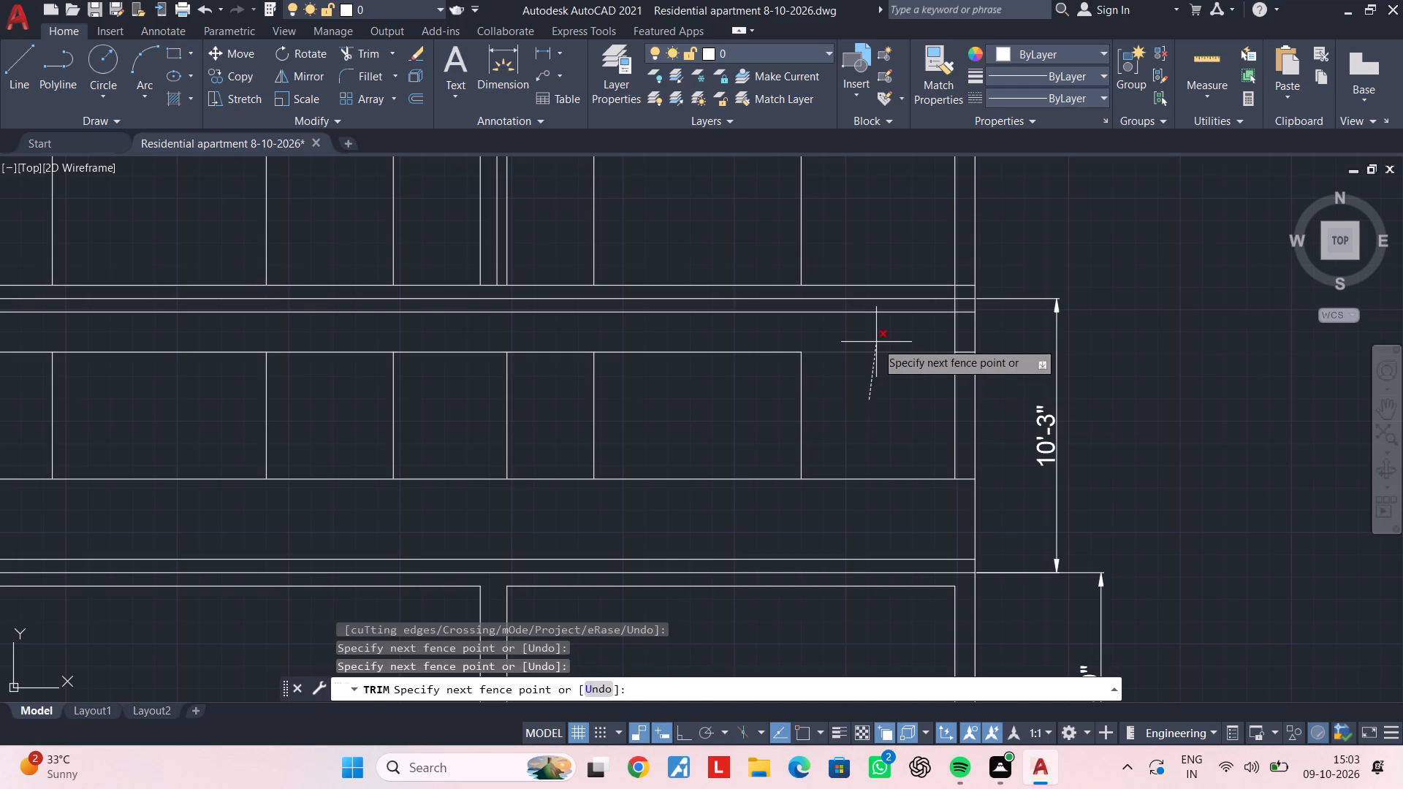
left_click(876, 342)
scroll(963, 356, "up", 1)
left_click(962, 348)
scroll(826, 381, "down", 2)
middle_click_drag(826, 381, 862, 381)
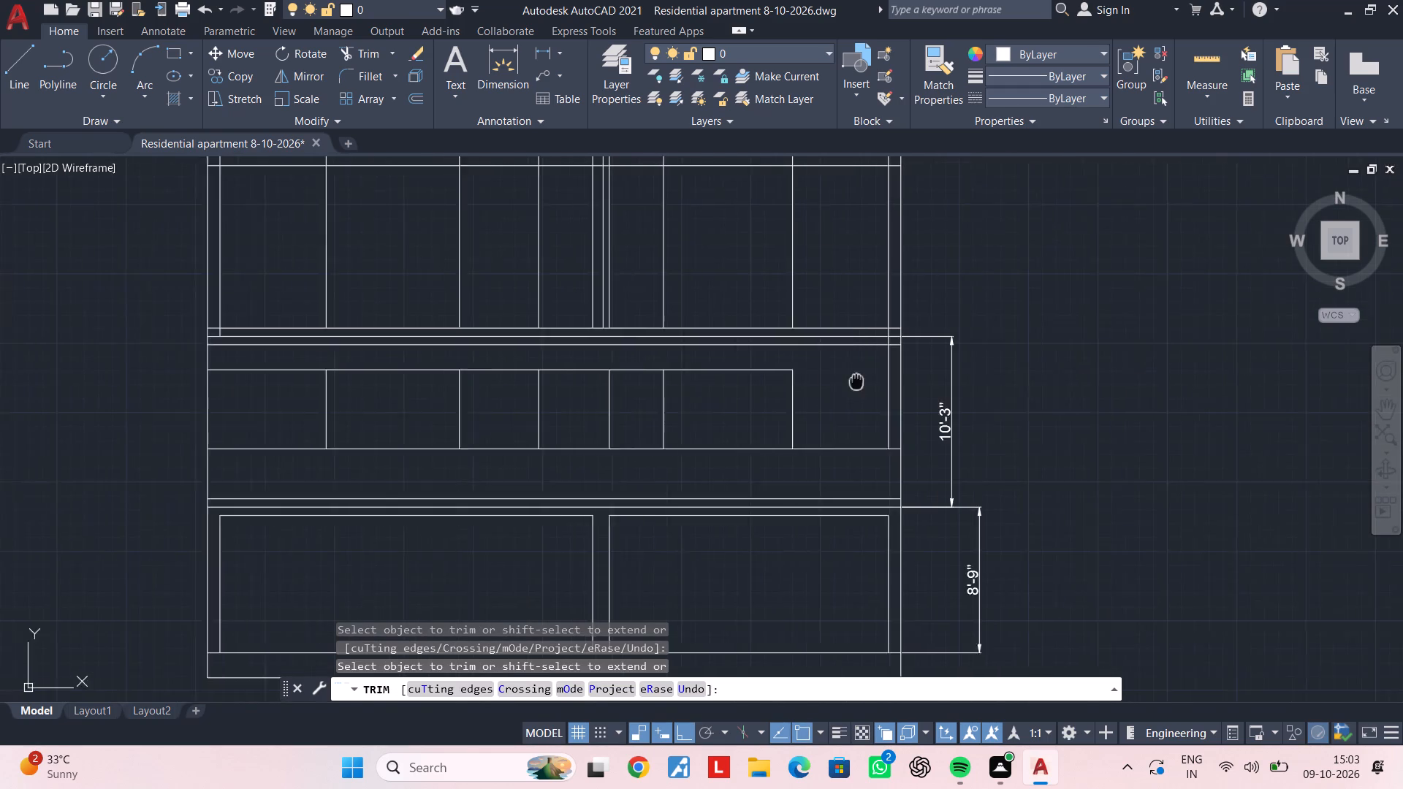
middle_click_drag(862, 381, 888, 381)
middle_click_drag(809, 422, 1016, 389)
key("Escape")
key("Escape")
key("Escape")
key("Escape")
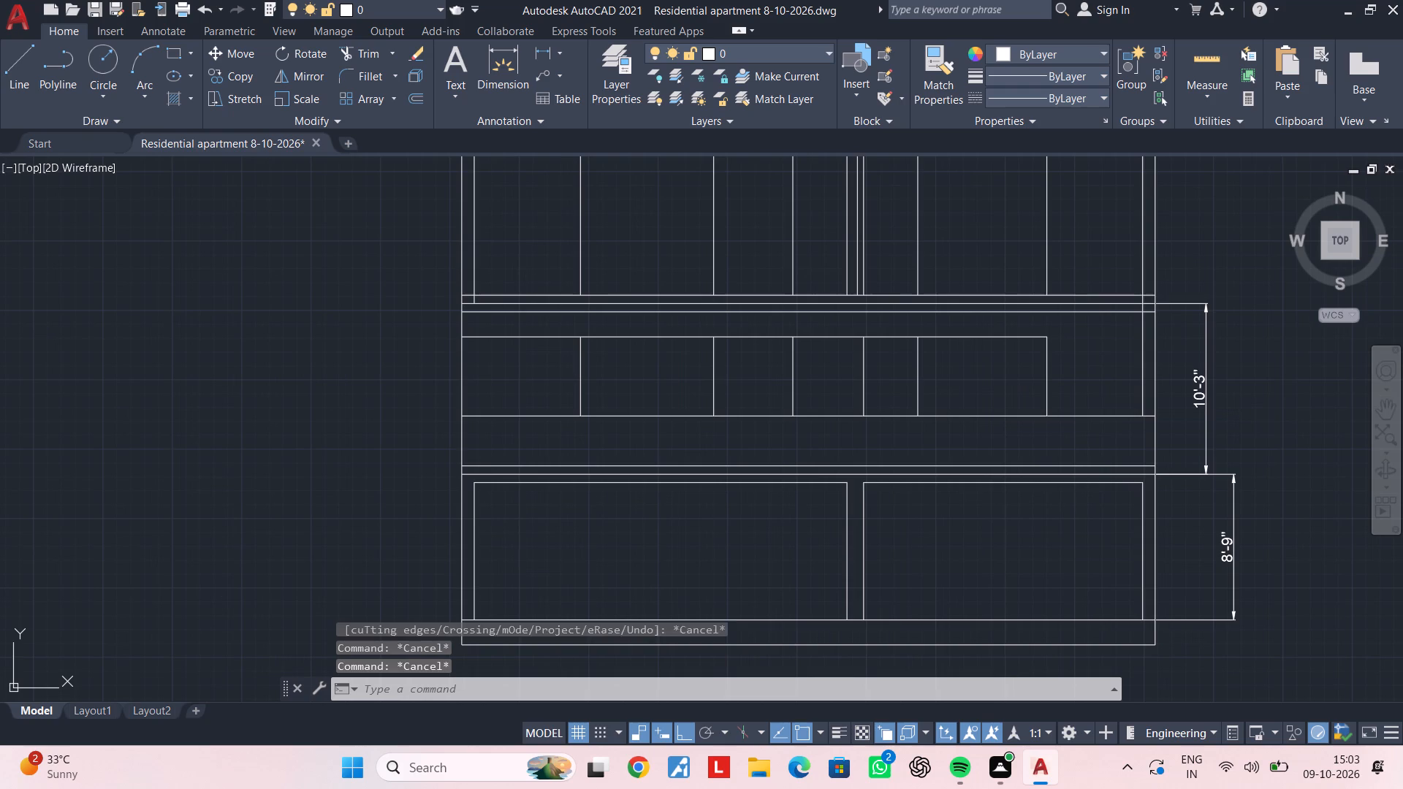
key("Escape")
key("Escape")
key("Escape")
Offset the four edges of the wide right-hand window bay 1" inward and end the command.
scroll(935, 373, "up", 1)
middle_click_drag(924, 372, 817, 371)
scroll(828, 349, "up", 2)
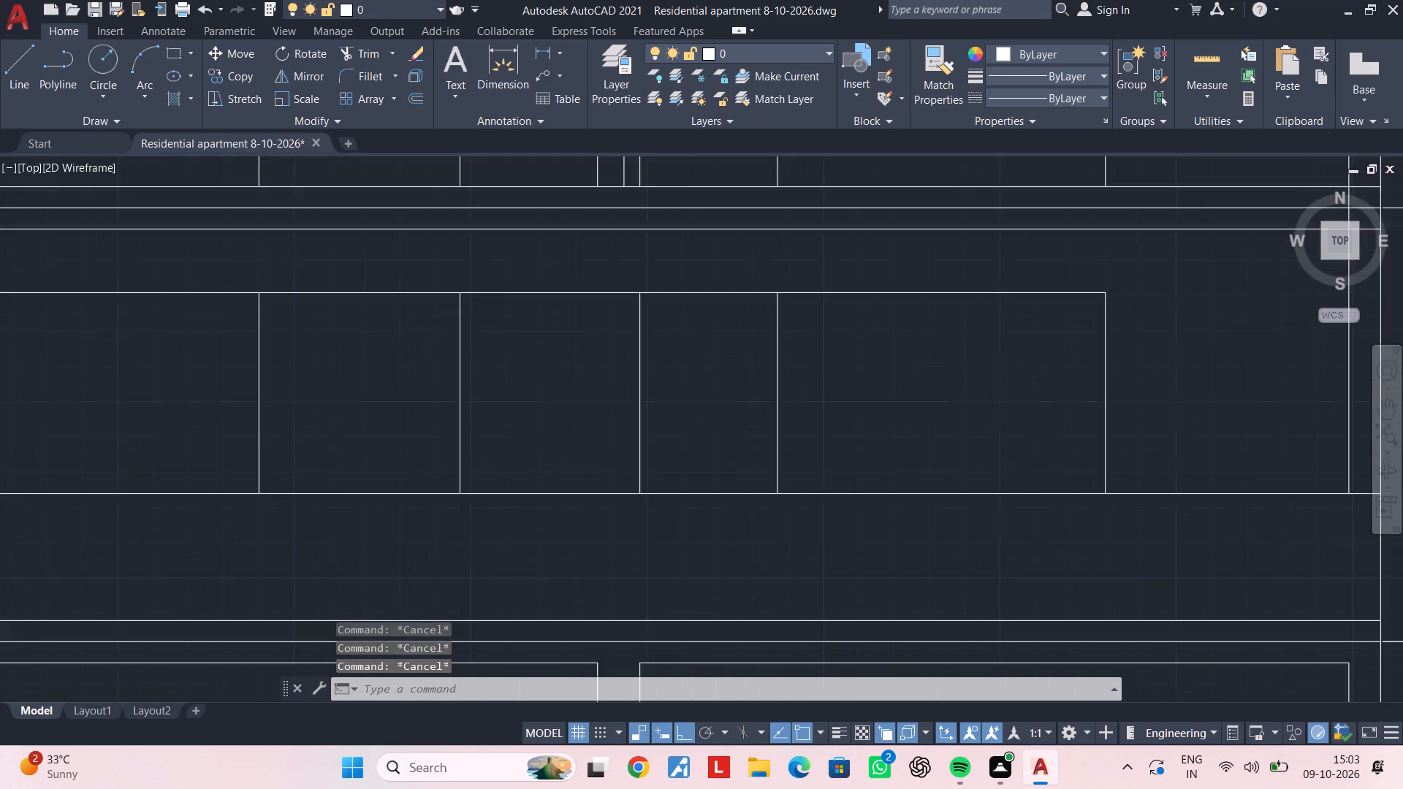
middle_click_drag(916, 348, 695, 350)
key("Escape")
key("Escape")
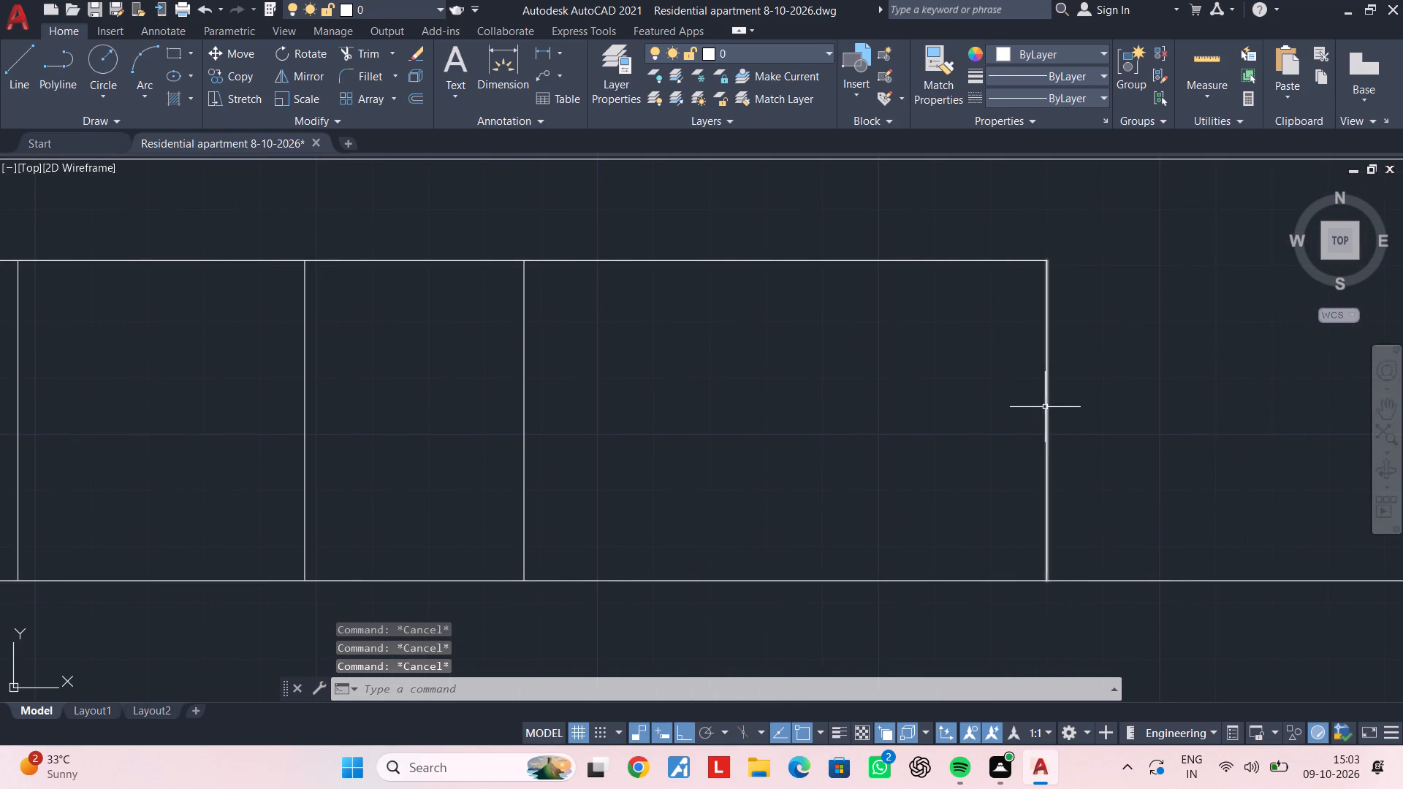
key("Escape")
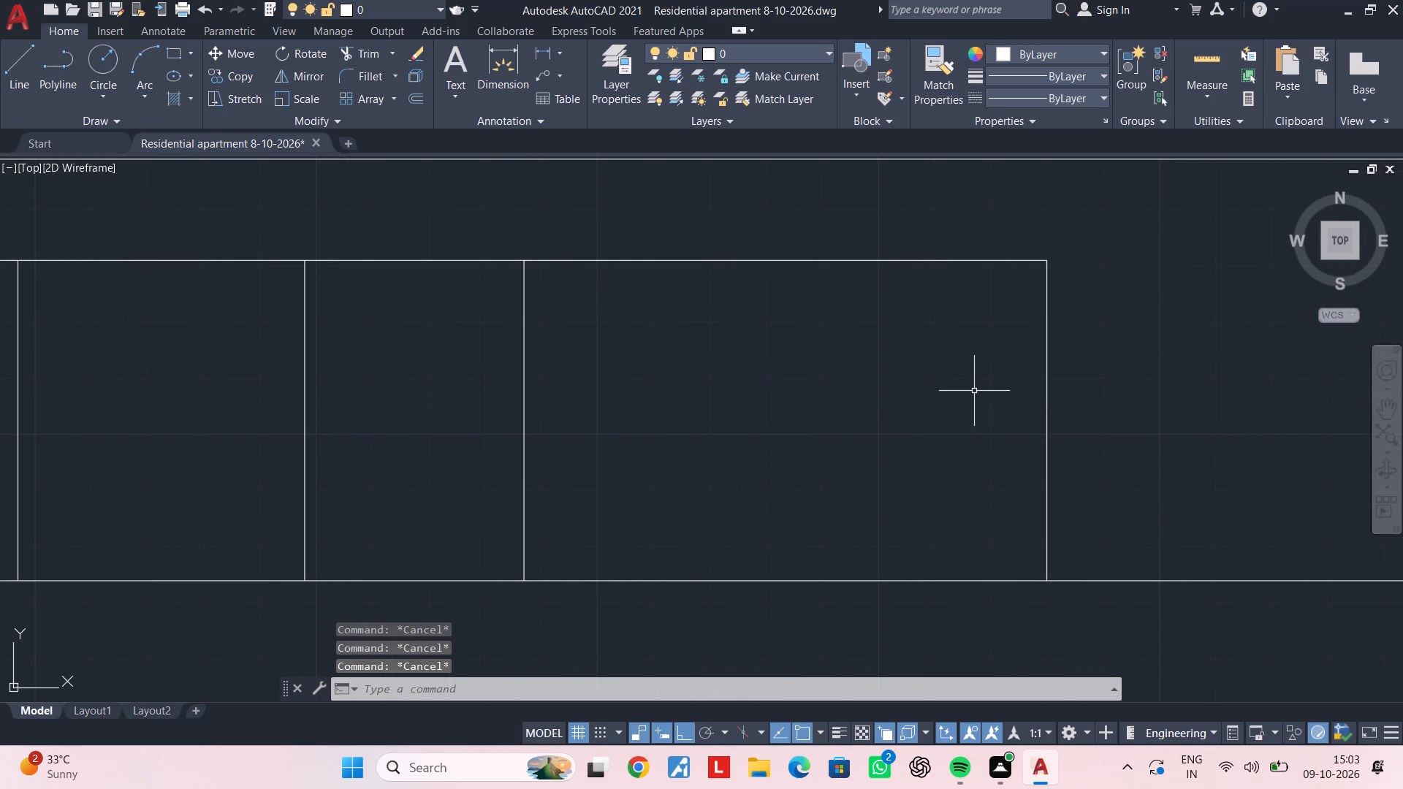
key("Escape")
type("OF 1\"")
key("Return")
left_click(1045, 398)
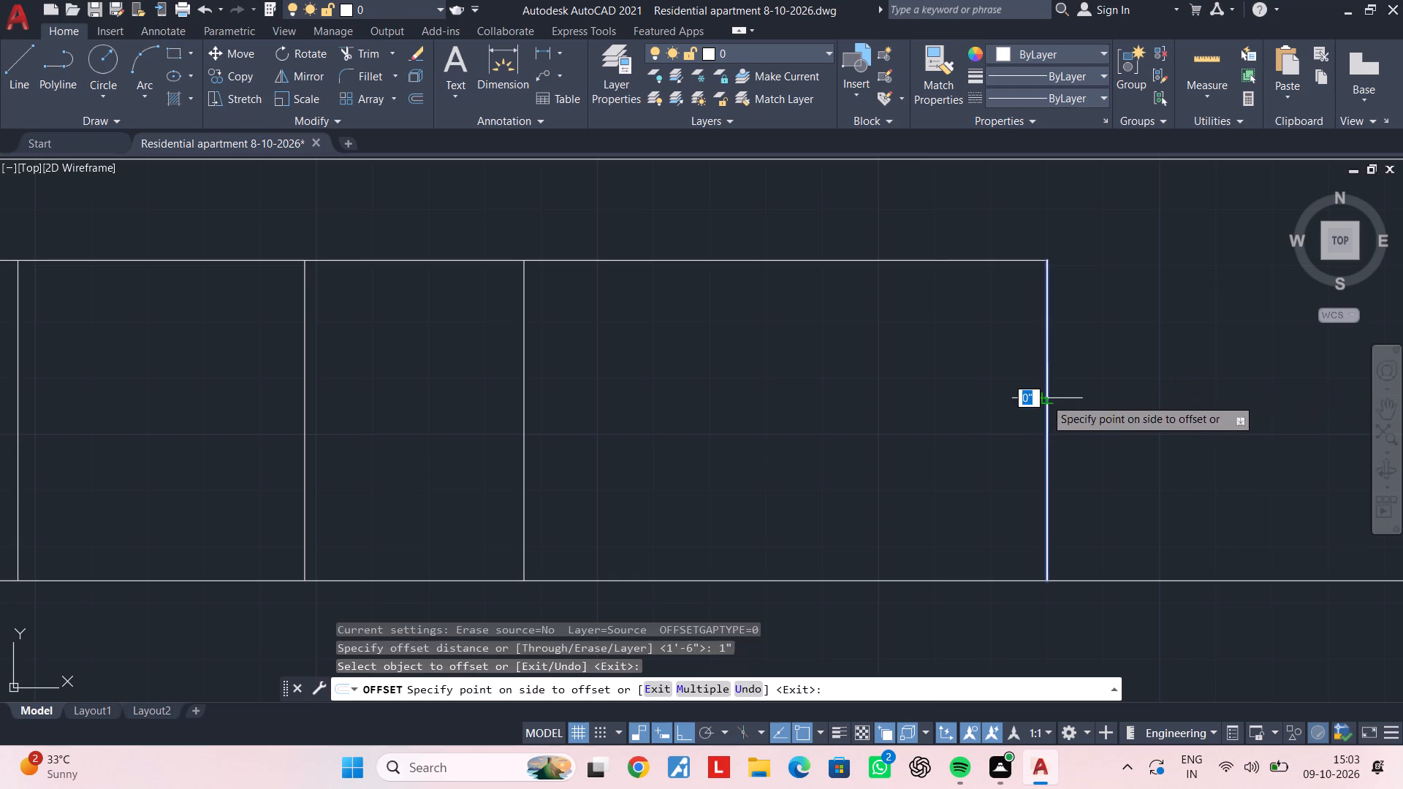
left_click(929, 402)
left_click(954, 259)
left_click(951, 341)
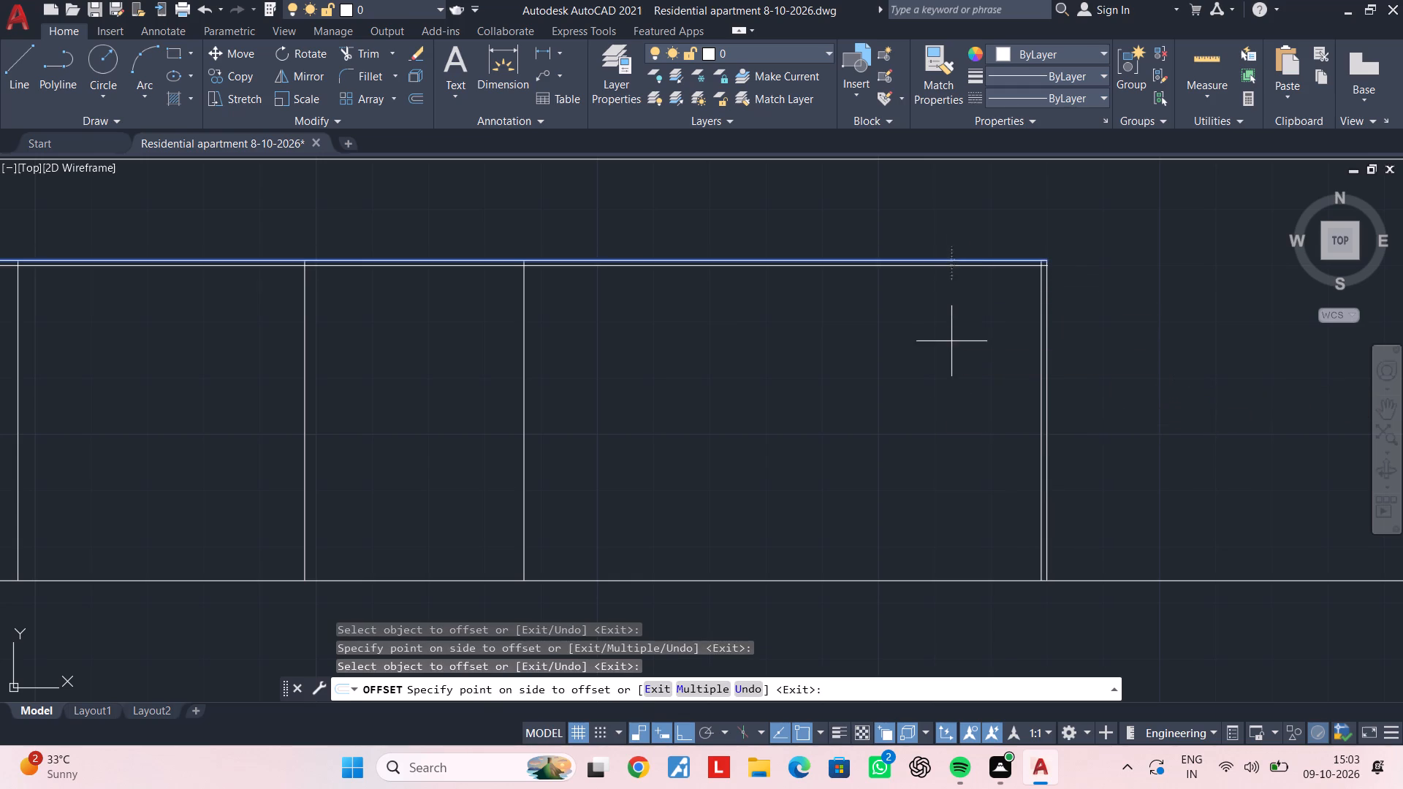
left_click(524, 381)
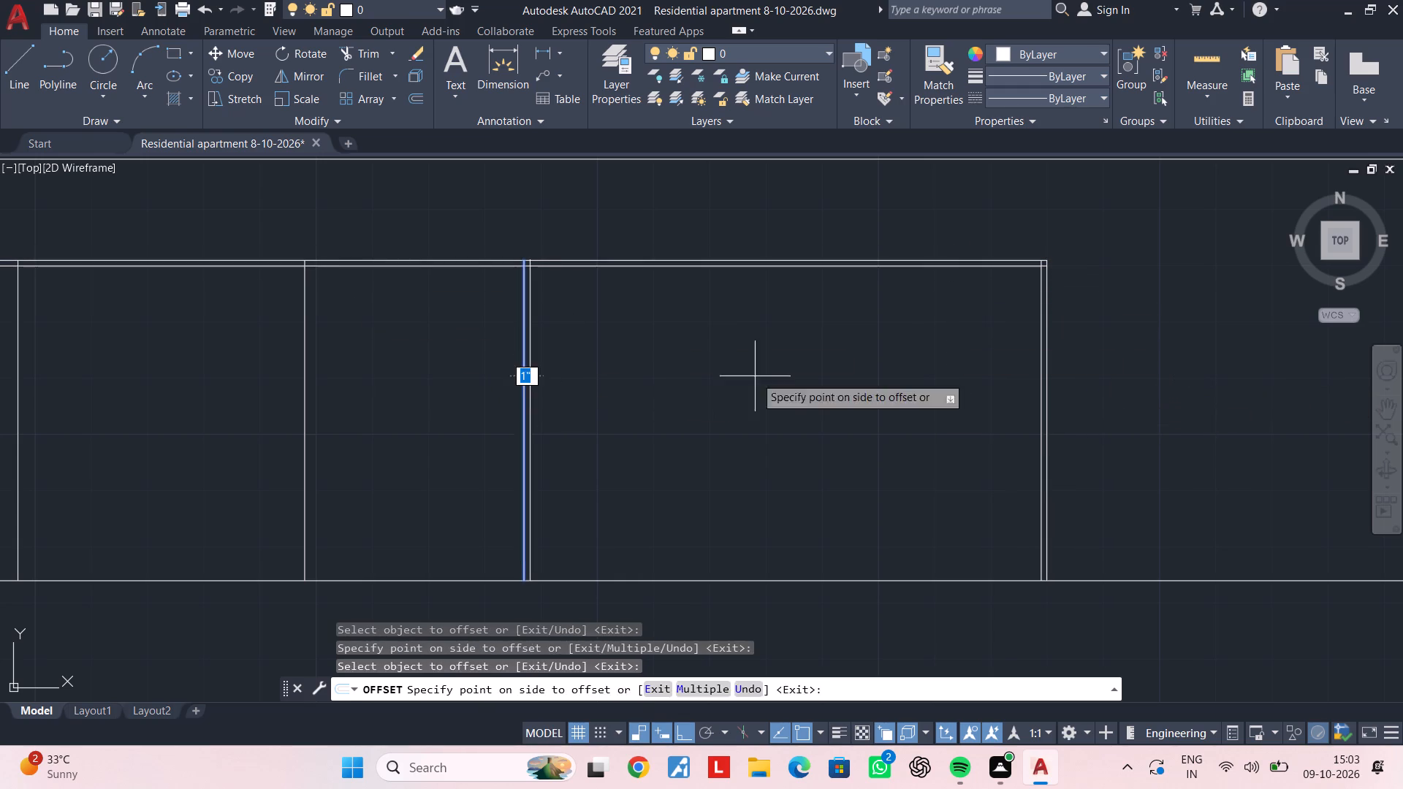
left_click(815, 374)
left_click(792, 581)
left_click(796, 519)
key("Escape")
key("Escape")
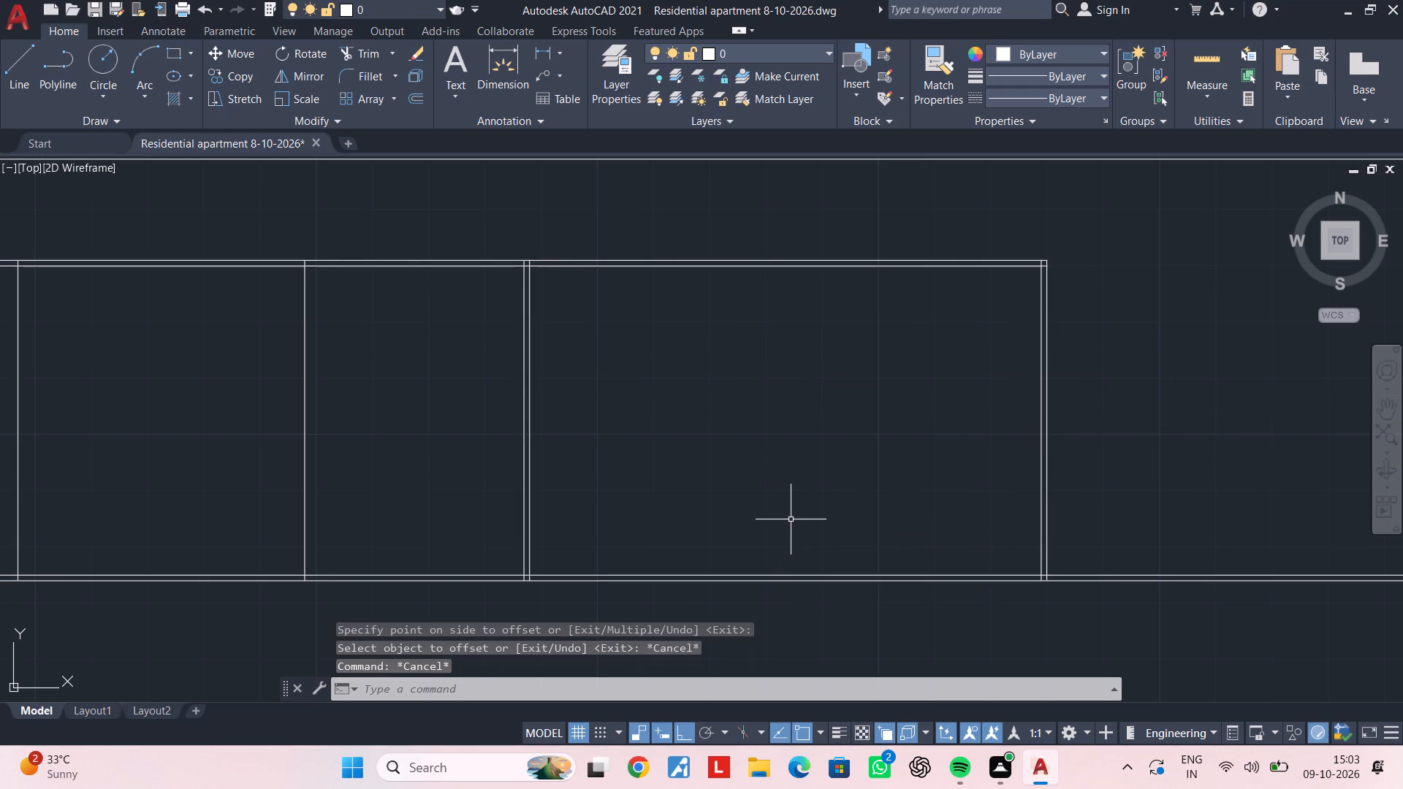
Trim the 1" bottom offset line left of the wide window bay and both head lines across the central gap, and end the command.
key("t")
key("r")
key("space")
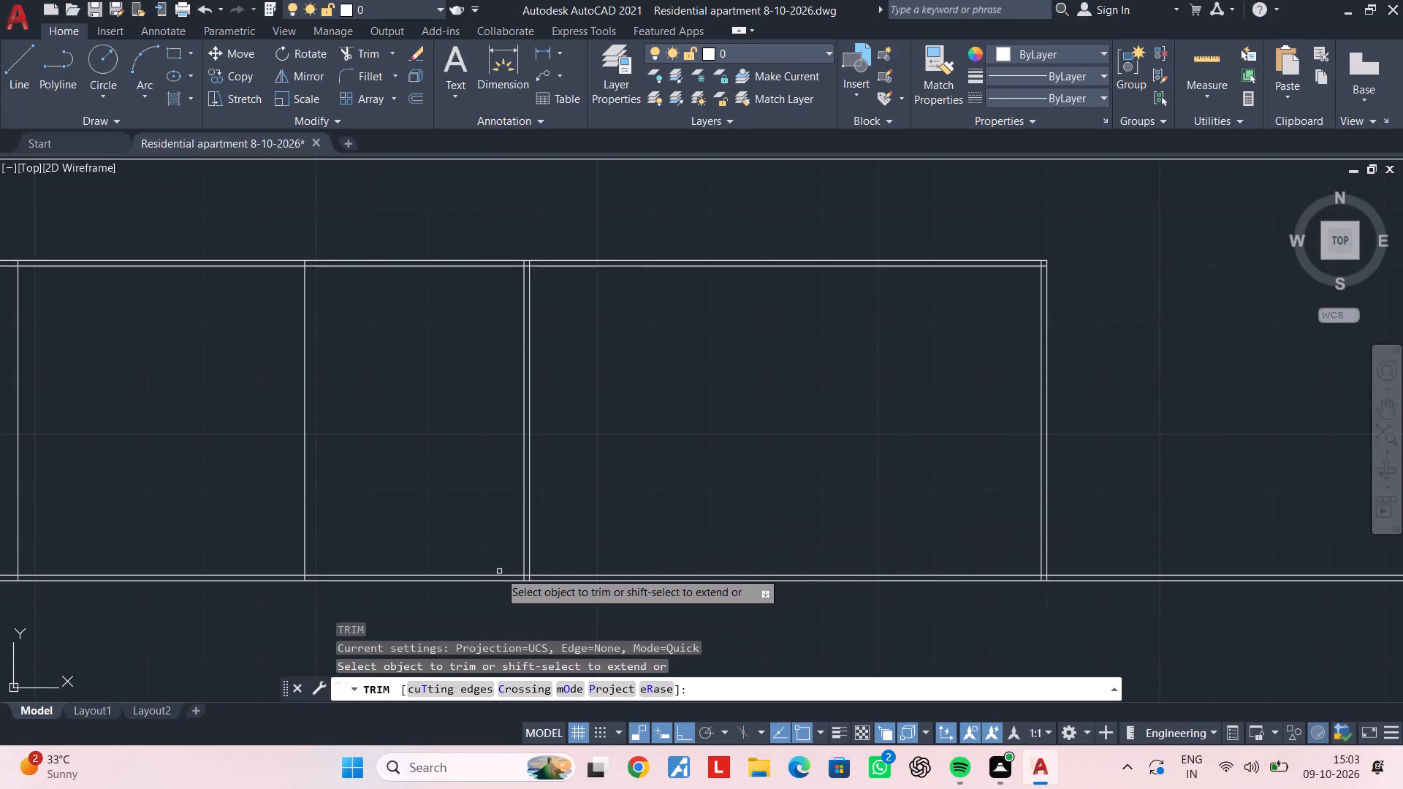
left_click(497, 573)
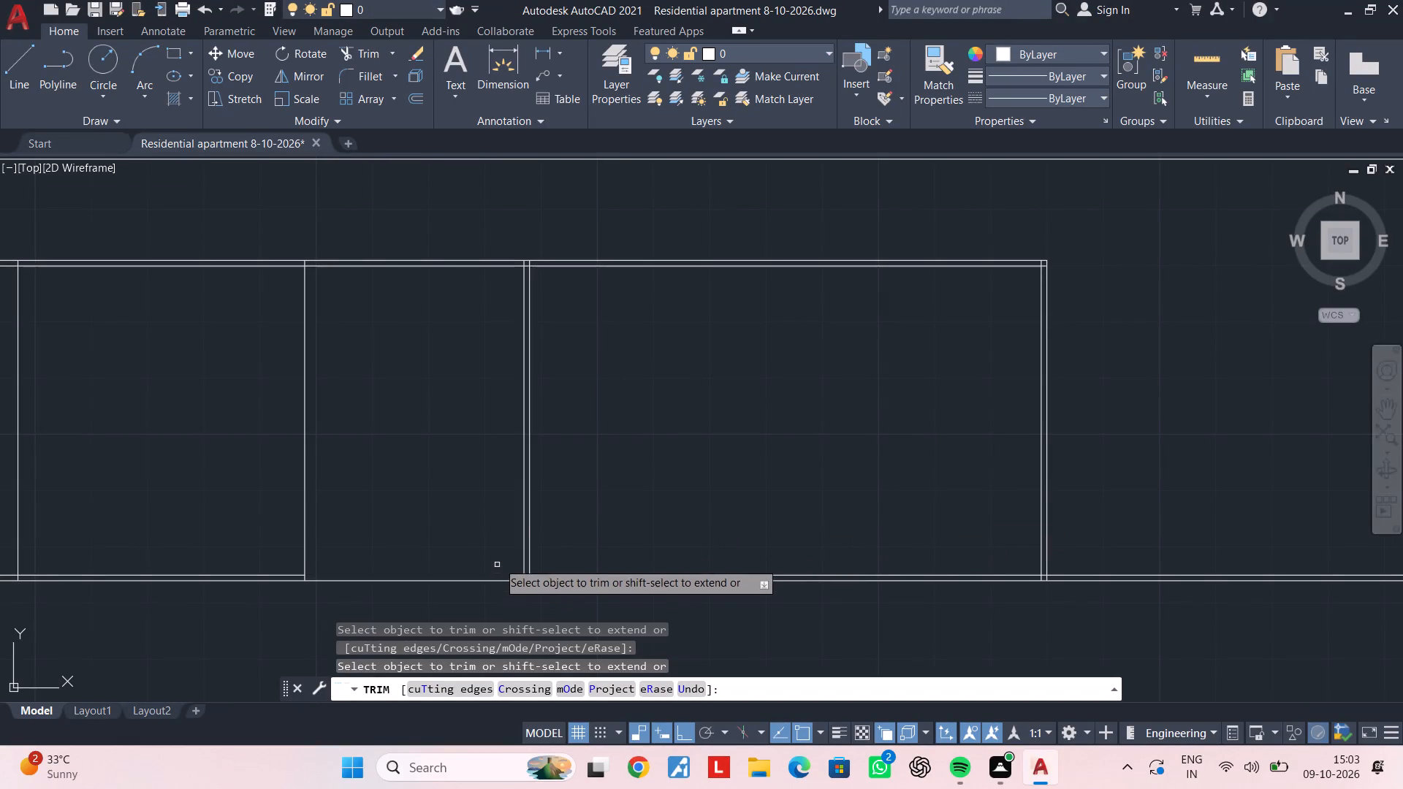
middle_click_drag(495, 350, 481, 384)
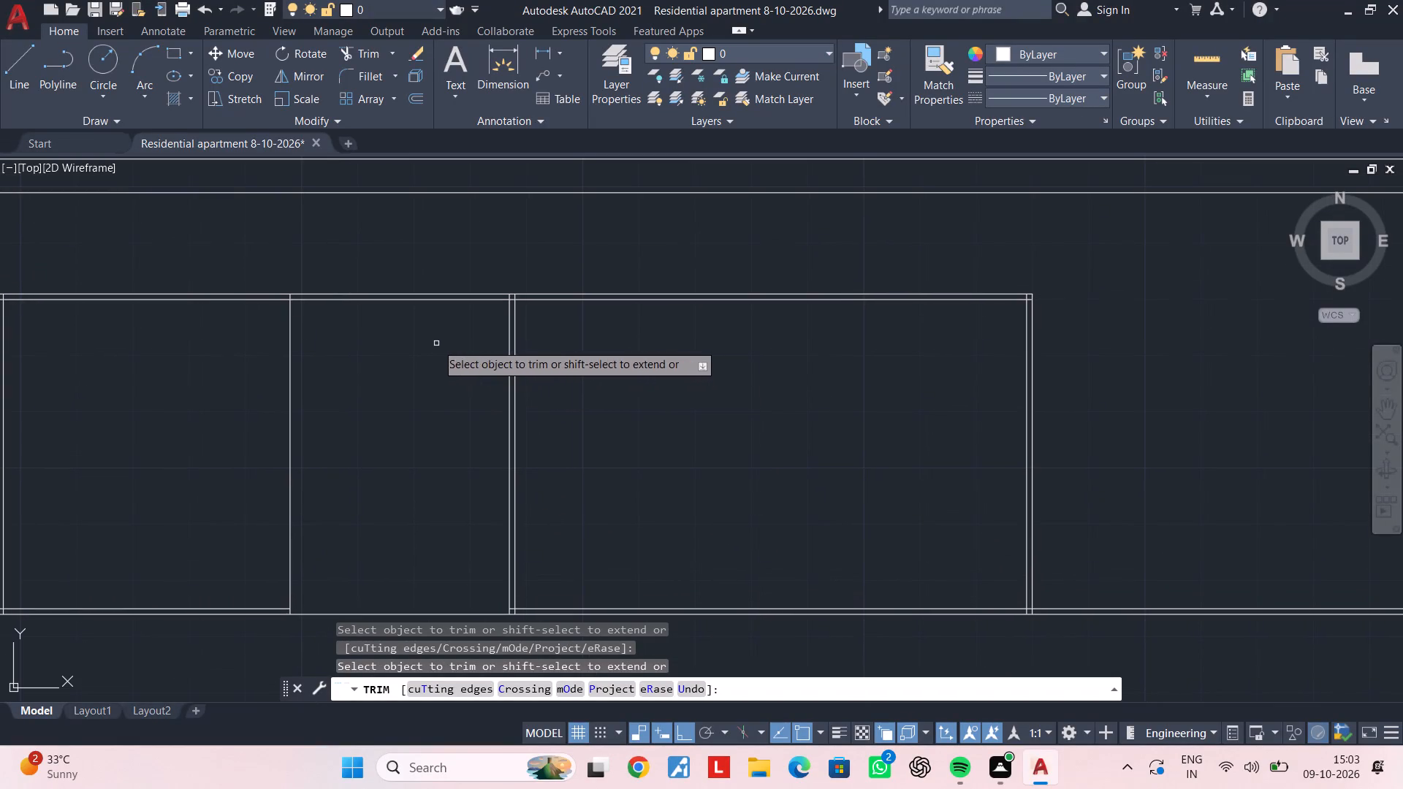
middle_click_drag(436, 343, 642, 338)
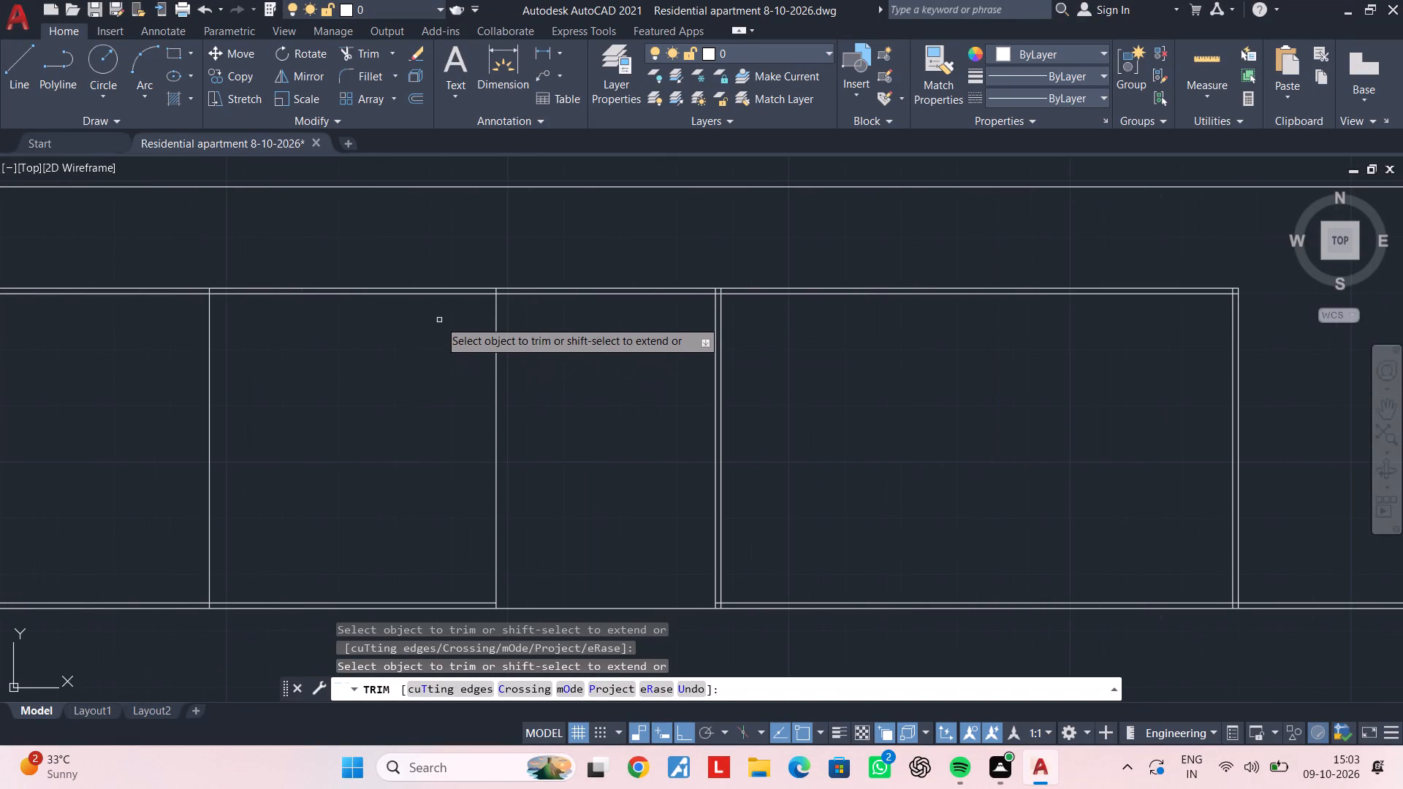
left_click(439, 320)
left_click(441, 278)
scroll(470, 343, "down", 2)
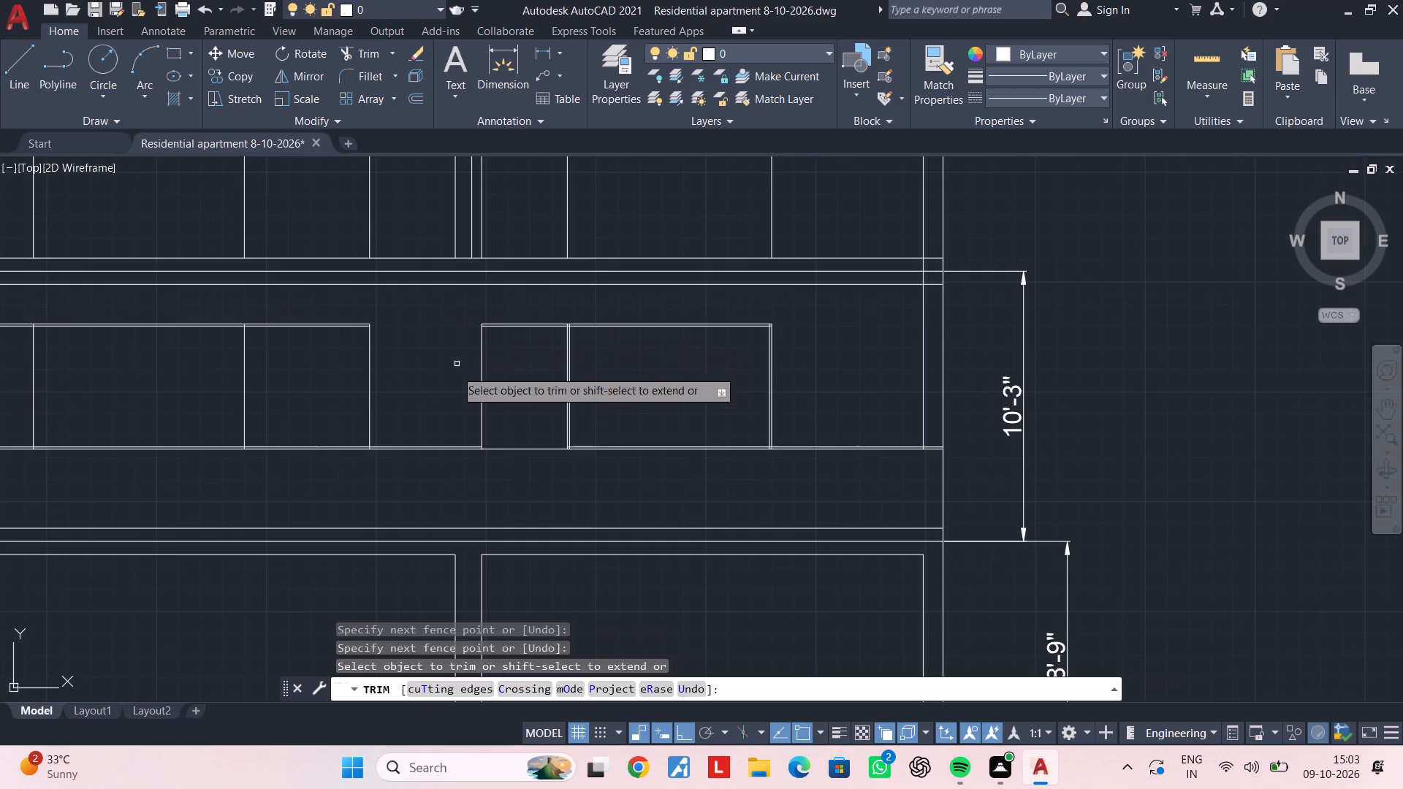
middle_click_drag(453, 381, 494, 353)
scroll(500, 416, "up", 4)
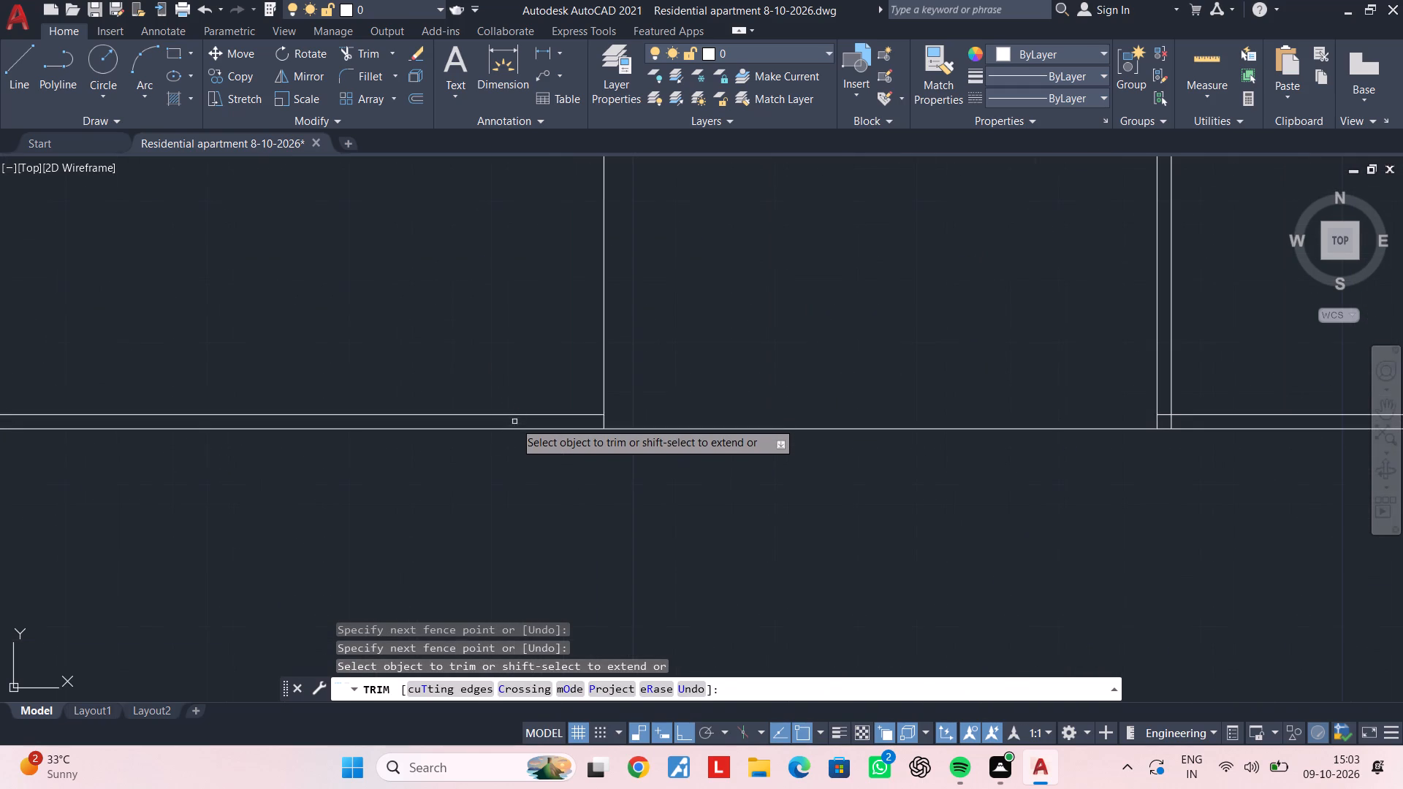
left_click(515, 417)
scroll(637, 388, "down", 3)
middle_click_drag(666, 346, 609, 445)
scroll(621, 362, "up", 2)
middle_click_drag(603, 365, 566, 405)
key("Escape")
key("Escape")
key("Escape")
Offset the left vertical of the narrow bay beside the wide window 1" inward and end the command.
key("o")
key("f")
key("space")
key("1")
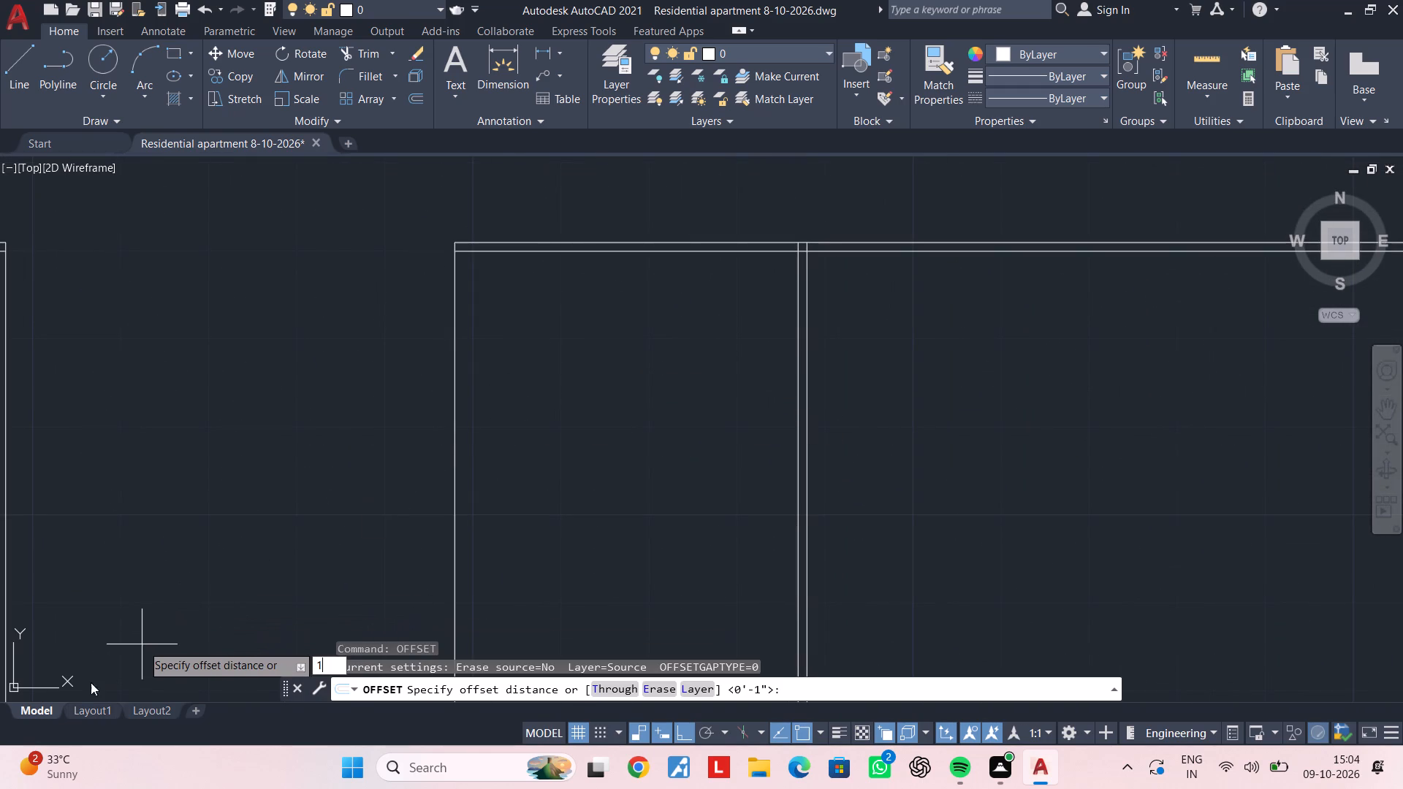
key("shift+quotedbl")
key("Return")
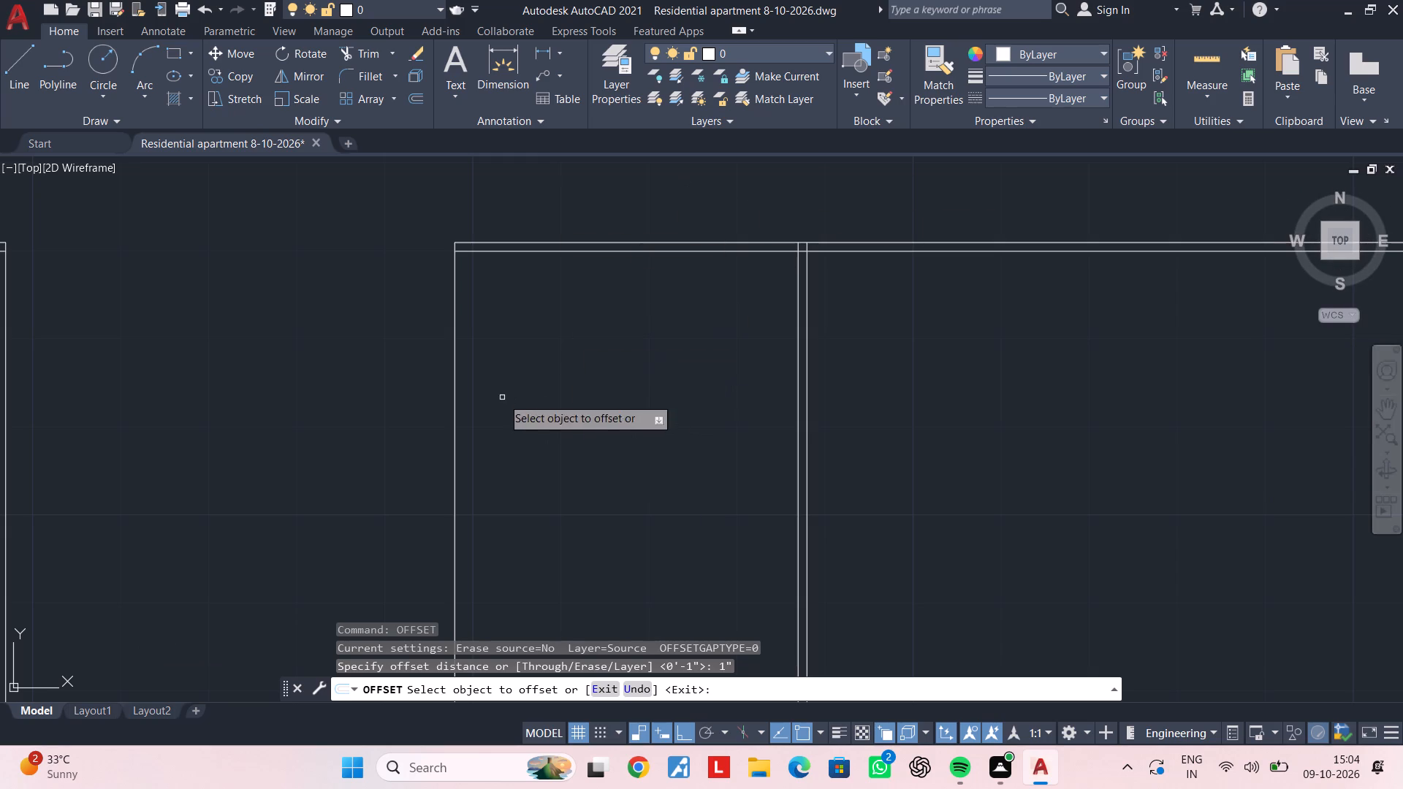
left_click(455, 392)
left_click(571, 376)
key("Escape")
Trim the overlapping frame line ends at the narrow bay's upper-left corner.
scroll(564, 376, "down", 5)
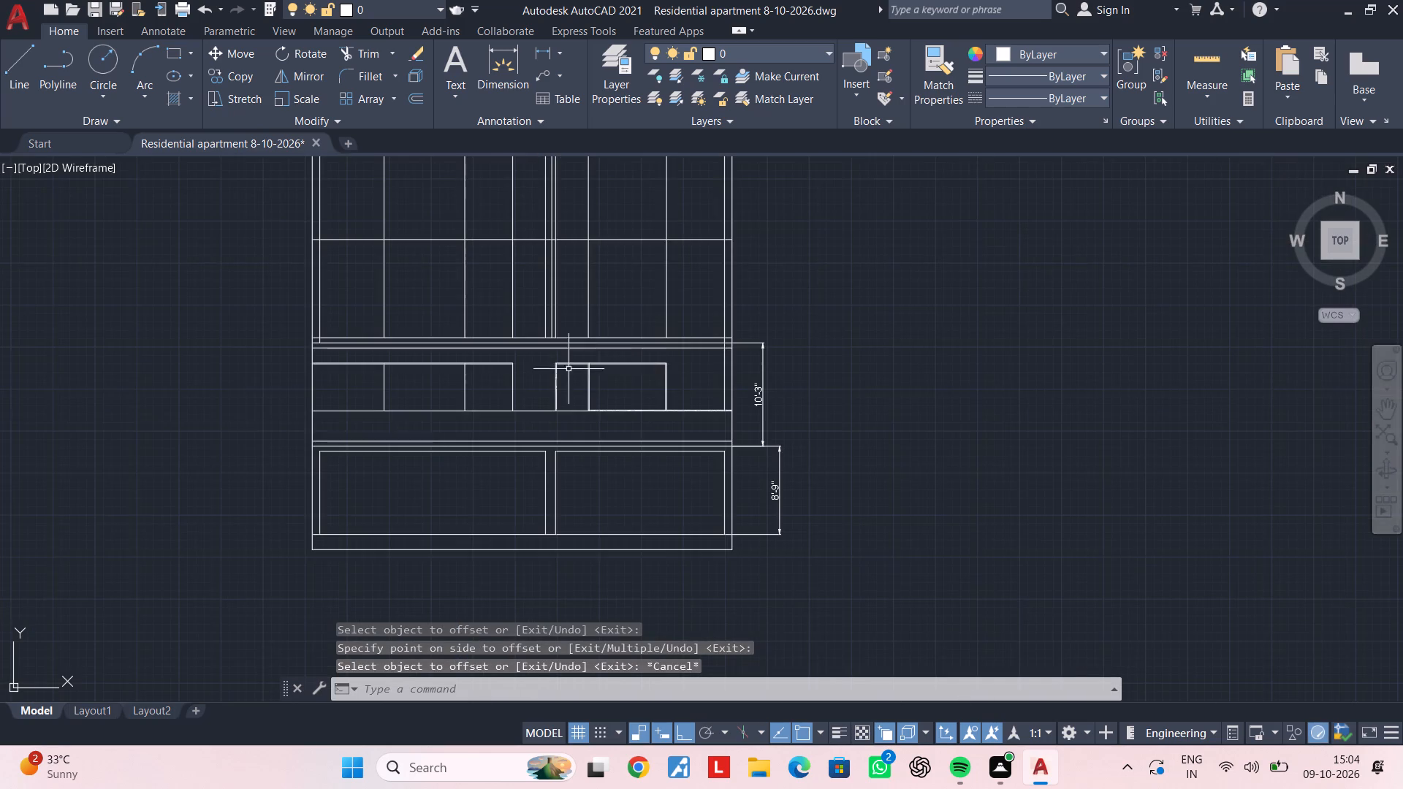
scroll(566, 369, "up", 3)
middle_click_drag(569, 374, 462, 374)
key("Escape")
scroll(430, 357, "up", 3)
key("Escape")
middle_click_drag(351, 343, 406, 398)
key("Escape")
key("Escape")
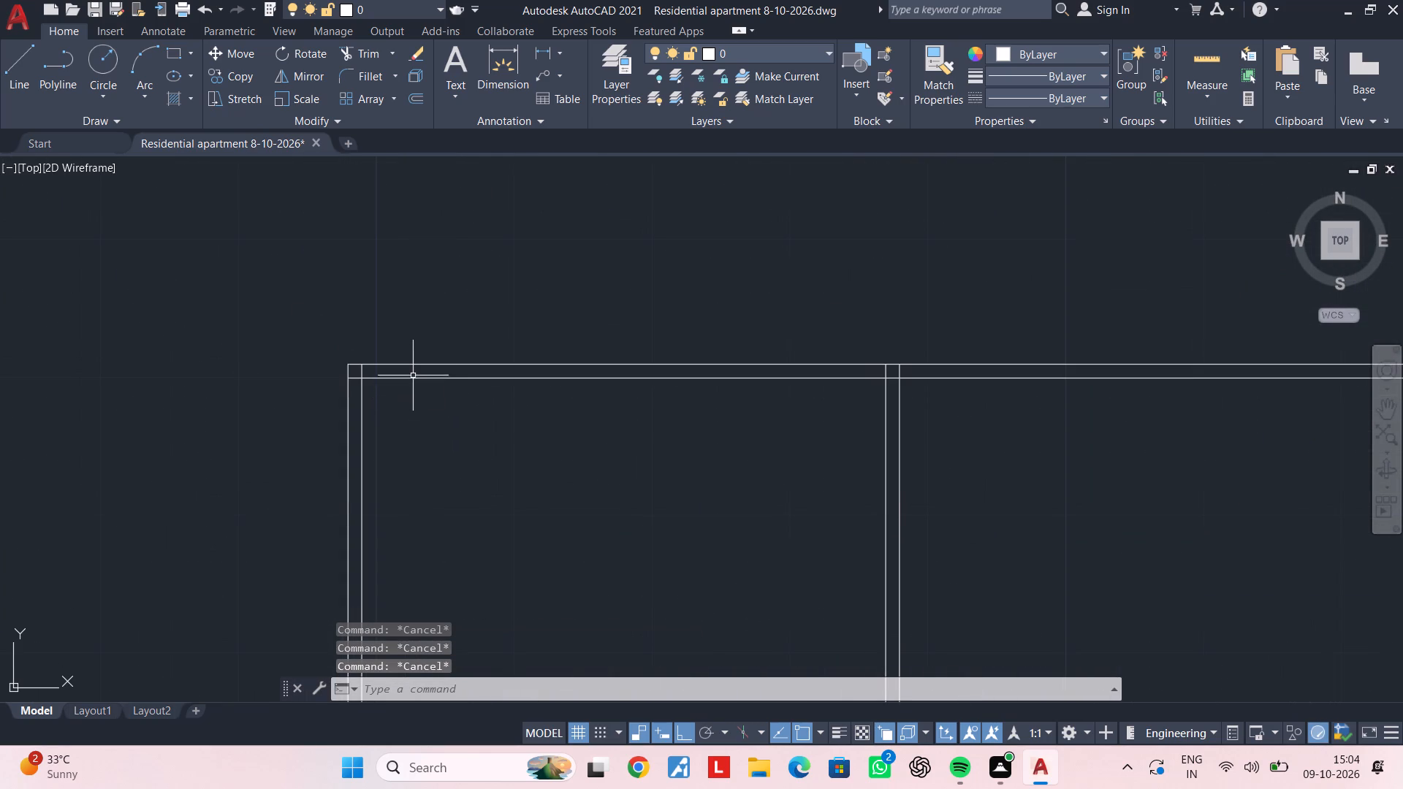
key("t")
key("r")
key("space")
scroll(368, 365, "up", 4)
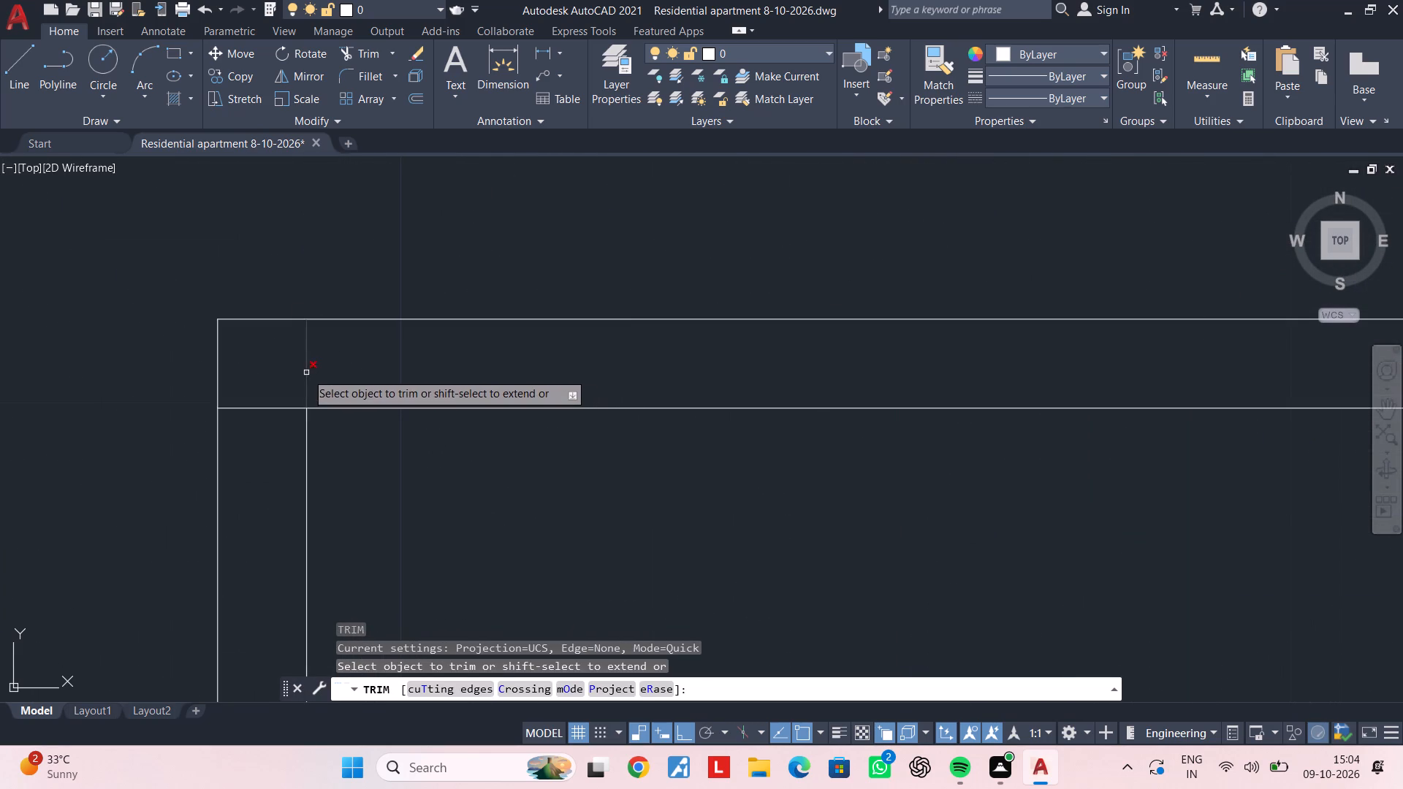
left_click(306, 373)
left_click(286, 408)
Trim the stubs where the double vertical between the narrow and wide bays crosses the head frame.
scroll(596, 422, "down", 4)
middle_click_drag(704, 419, 272, 365)
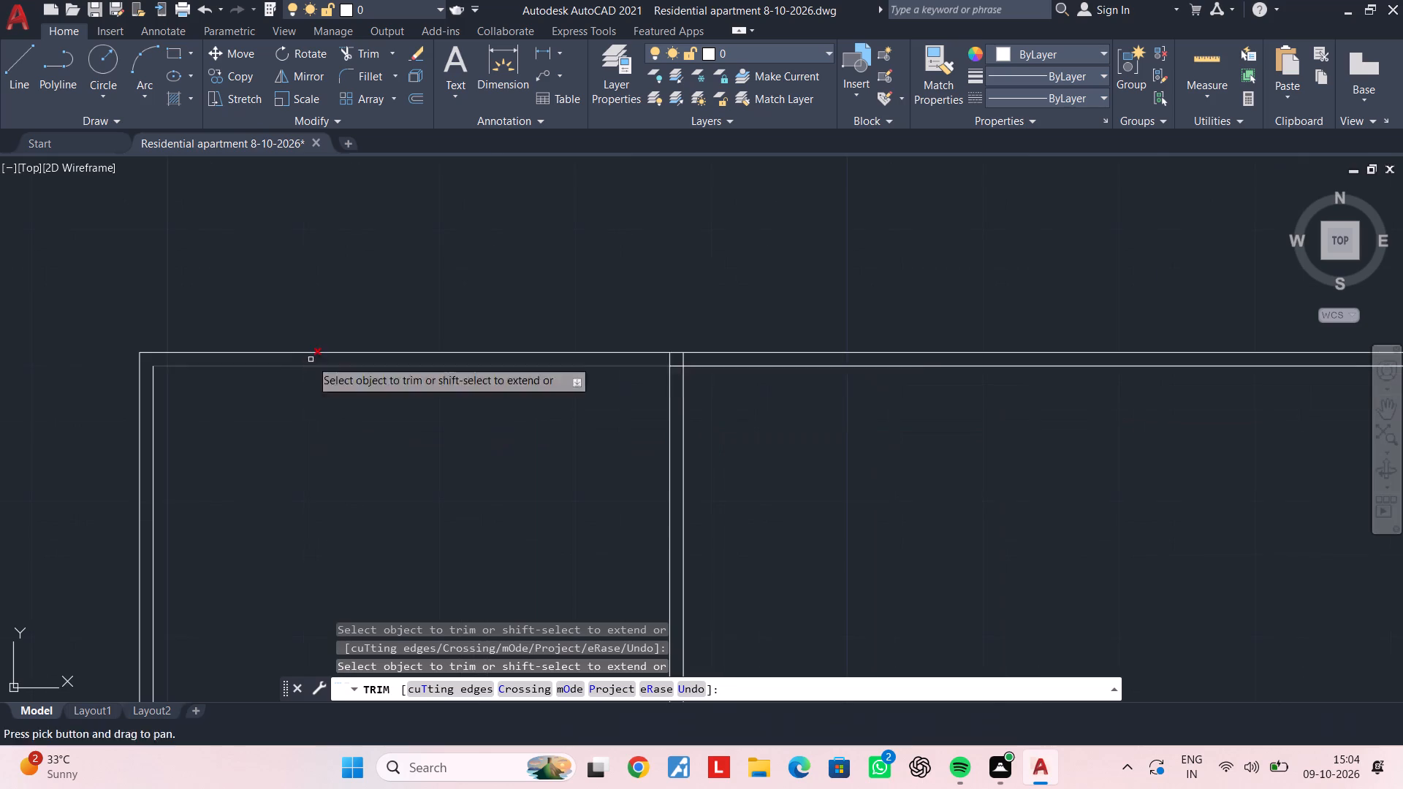
scroll(711, 390, "up", 2)
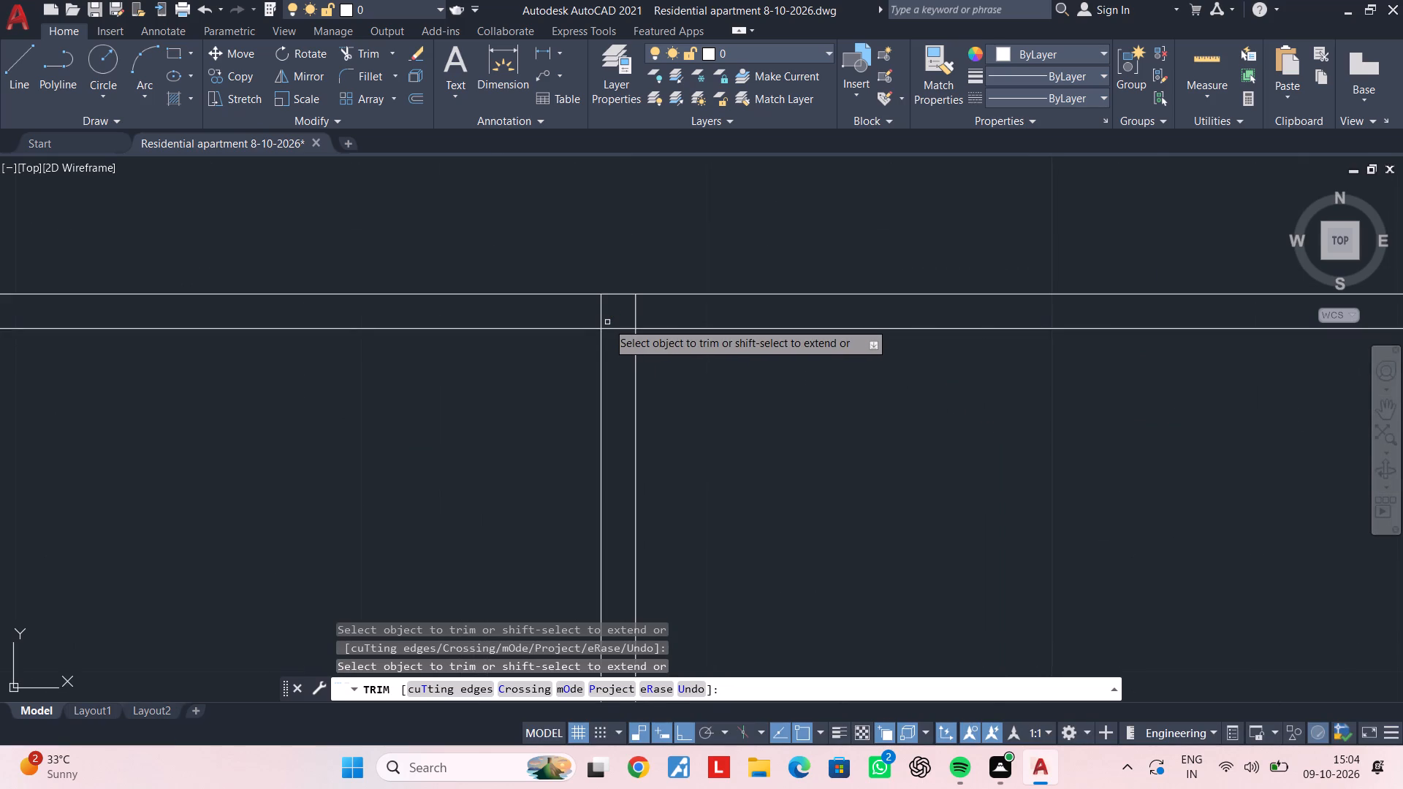
scroll(607, 322, "up", 3)
left_click(536, 300)
left_click(719, 294)
left_click(666, 314)
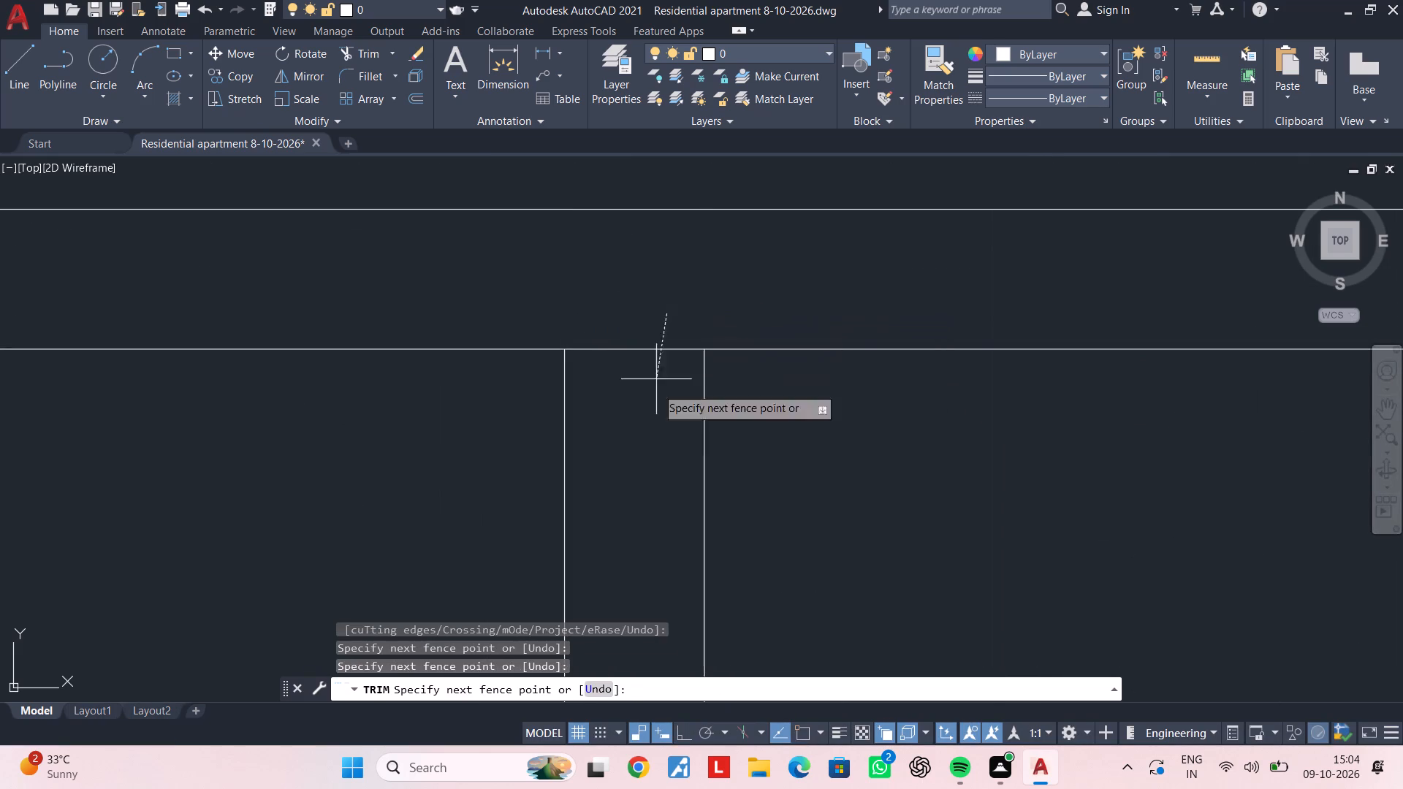
left_click(666, 420)
Trim the overlapping frame line ends at the wide window's upper-right corner.
scroll(815, 400, "down", 4)
middle_click_drag(828, 395, 399, 314)
scroll(882, 329, "down", 2)
middle_click_drag(803, 323, 430, 307)
middle_click_drag(1008, 299, 921, 310)
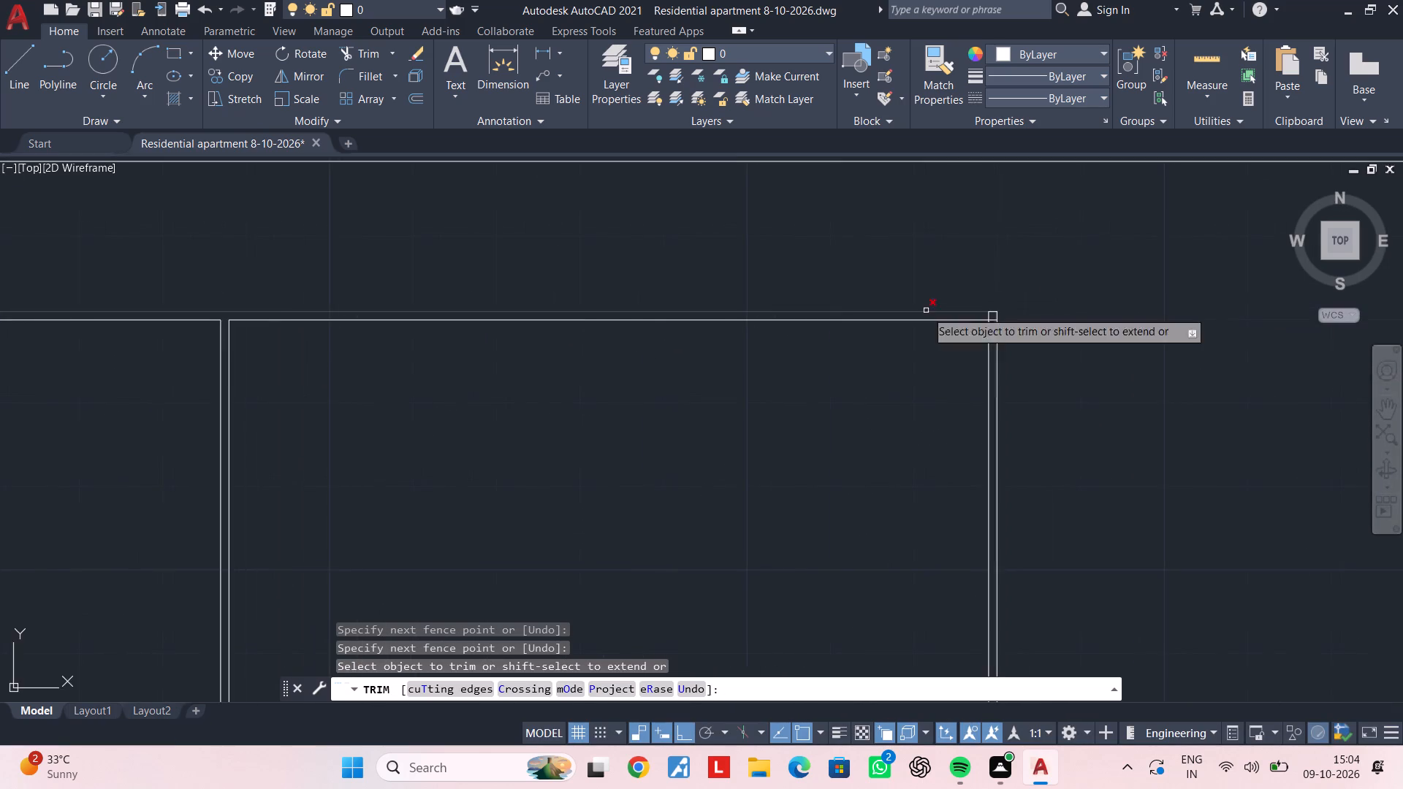
scroll(1011, 317, "up", 3)
scroll(924, 314, "up", 3)
left_click(835, 309)
left_click(894, 313)
left_click(907, 312)
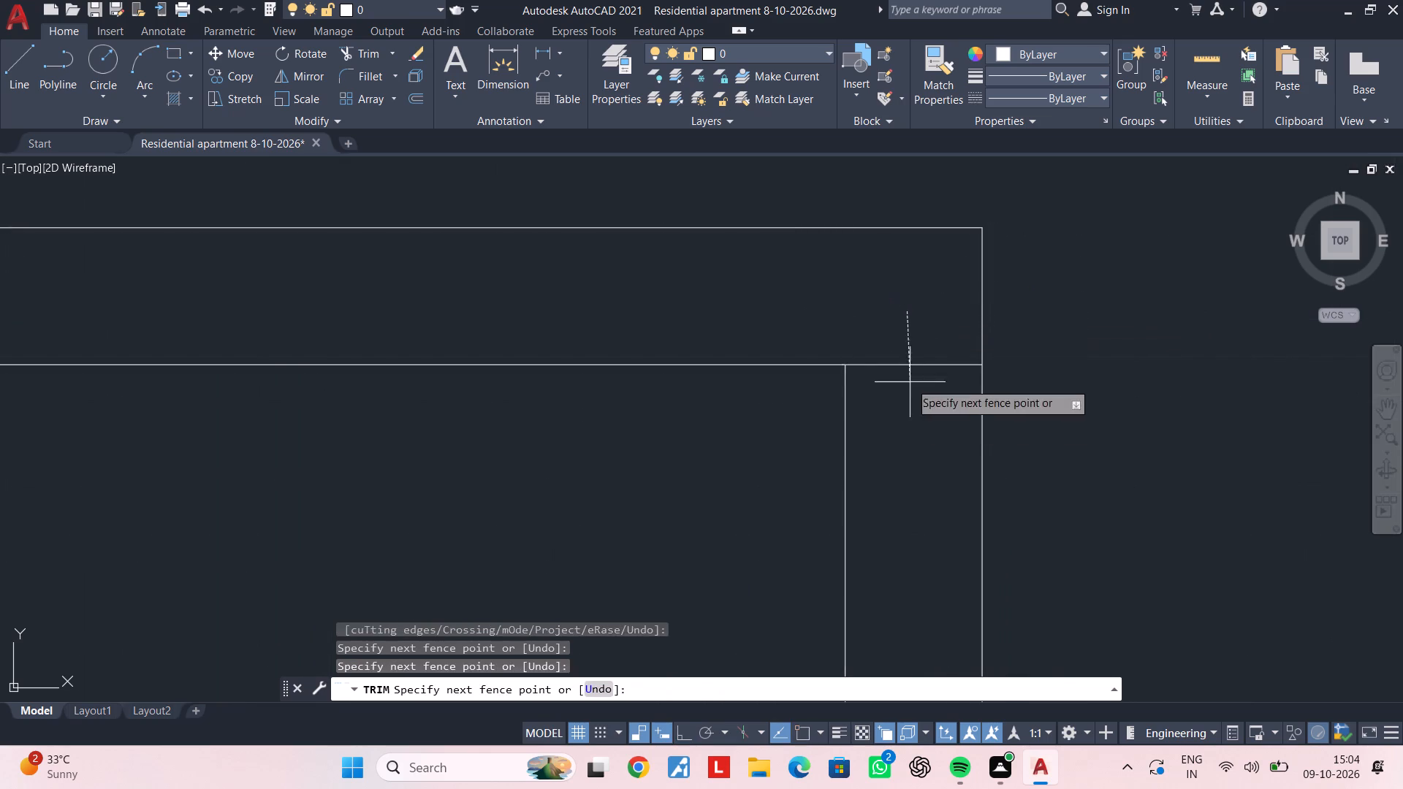
left_click(914, 413)
Trim the crossing lines at the wide window's lower-right corner and remove the bottom offset line beyond it.
scroll(908, 393, "down", 6)
middle_click_drag(912, 348, 912, 211)
middle_click_drag(929, 452, 940, 231)
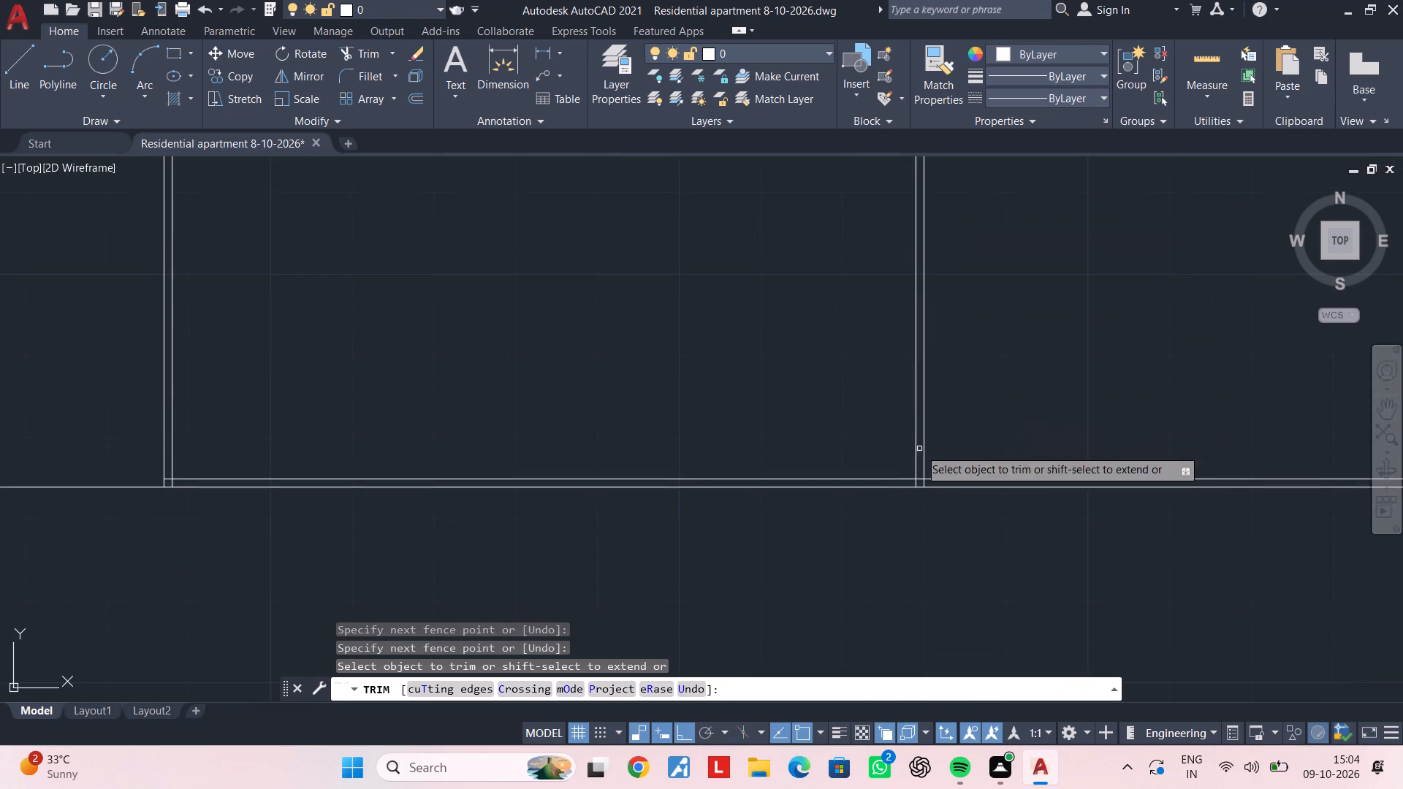
scroll(912, 492, "up", 4)
left_click(915, 452)
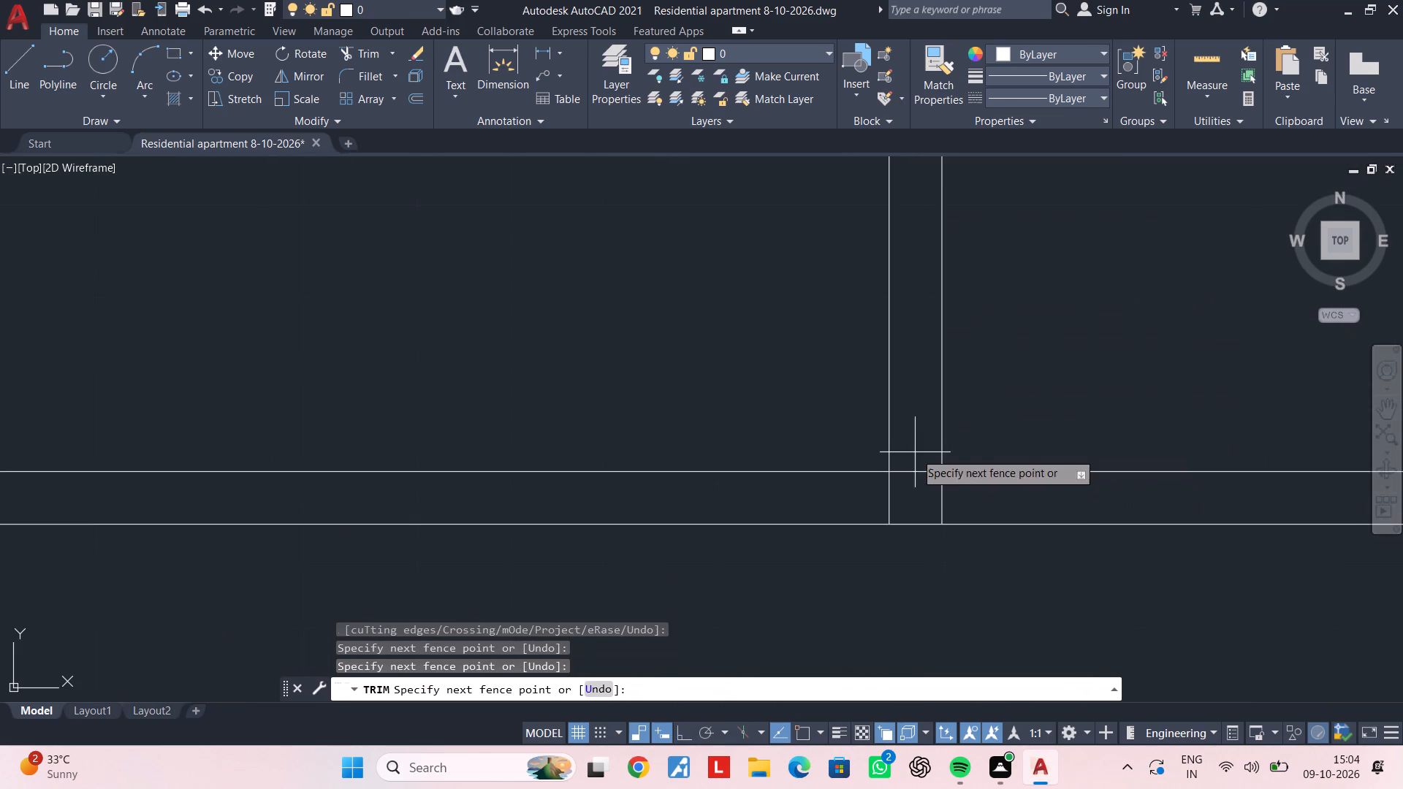
double_click(915, 495)
left_click(862, 492)
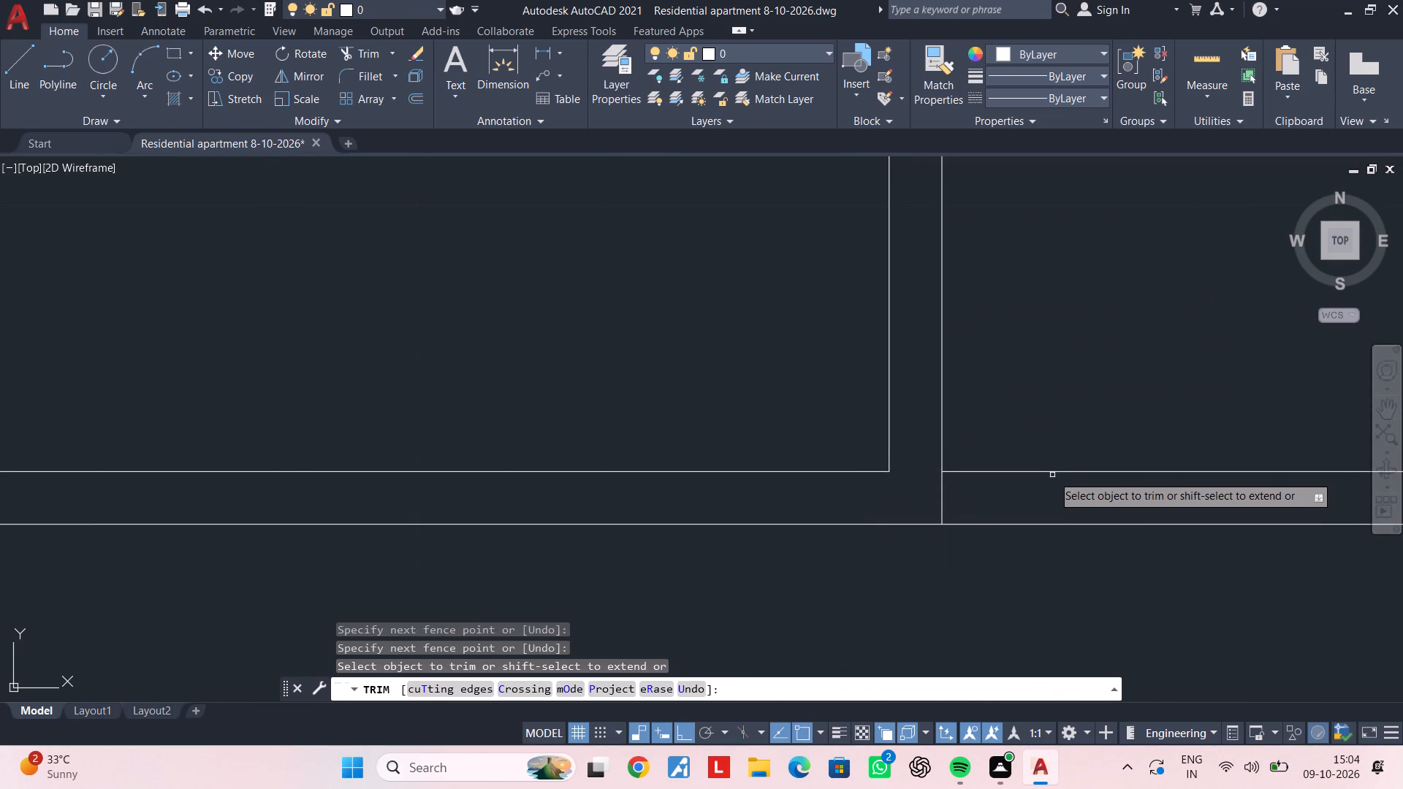
left_click(1055, 470)
Trim the overlapping frame line ends at the wide window's lower-left corner.
scroll(820, 455, "down", 4)
middle_click_drag(757, 441, 1127, 430)
scroll(493, 454, "up", 1)
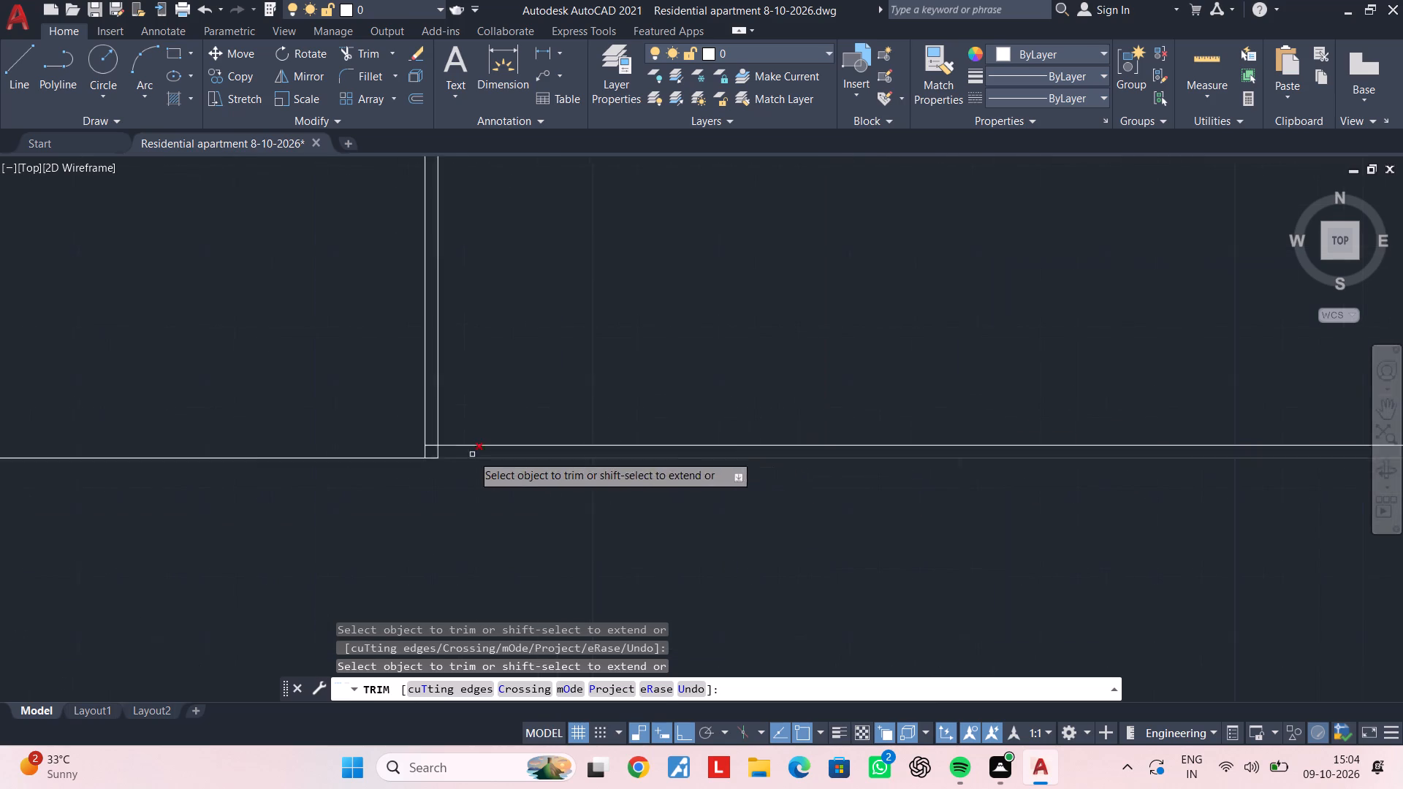
scroll(469, 454, "up", 2)
middle_click_drag(498, 457, 726, 475)
scroll(626, 459, "up", 2)
left_click(625, 479)
left_click(566, 432)
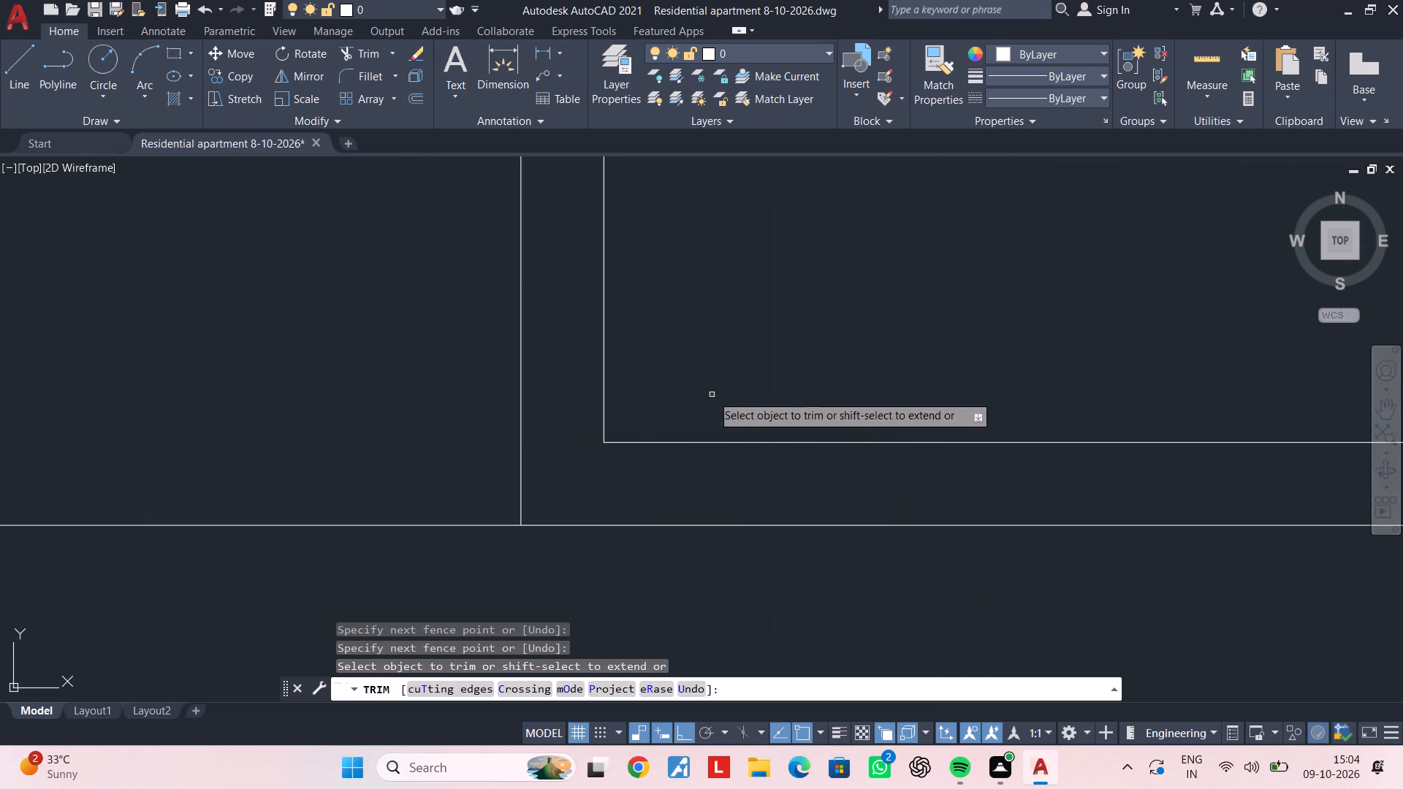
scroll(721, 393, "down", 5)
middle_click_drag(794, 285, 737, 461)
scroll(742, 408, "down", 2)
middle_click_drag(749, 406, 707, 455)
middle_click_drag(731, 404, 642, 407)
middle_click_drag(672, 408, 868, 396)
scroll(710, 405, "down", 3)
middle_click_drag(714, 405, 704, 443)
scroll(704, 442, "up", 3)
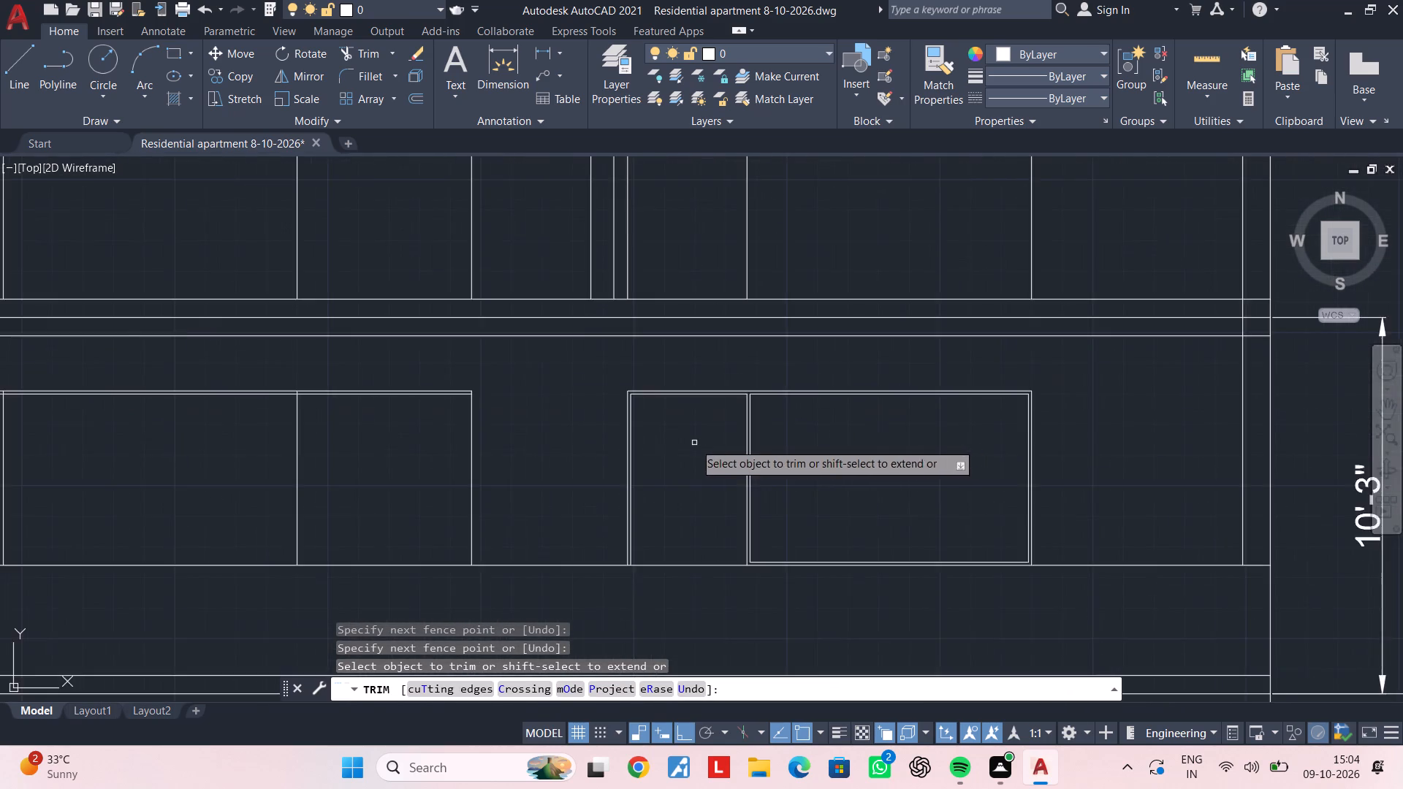
Compare the elevation's left-hand bays with the doors and windows along the balcony wall in the floor plan above.
middle_click_drag(694, 443, 922, 384)
middle_click_drag(843, 387, 926, 381)
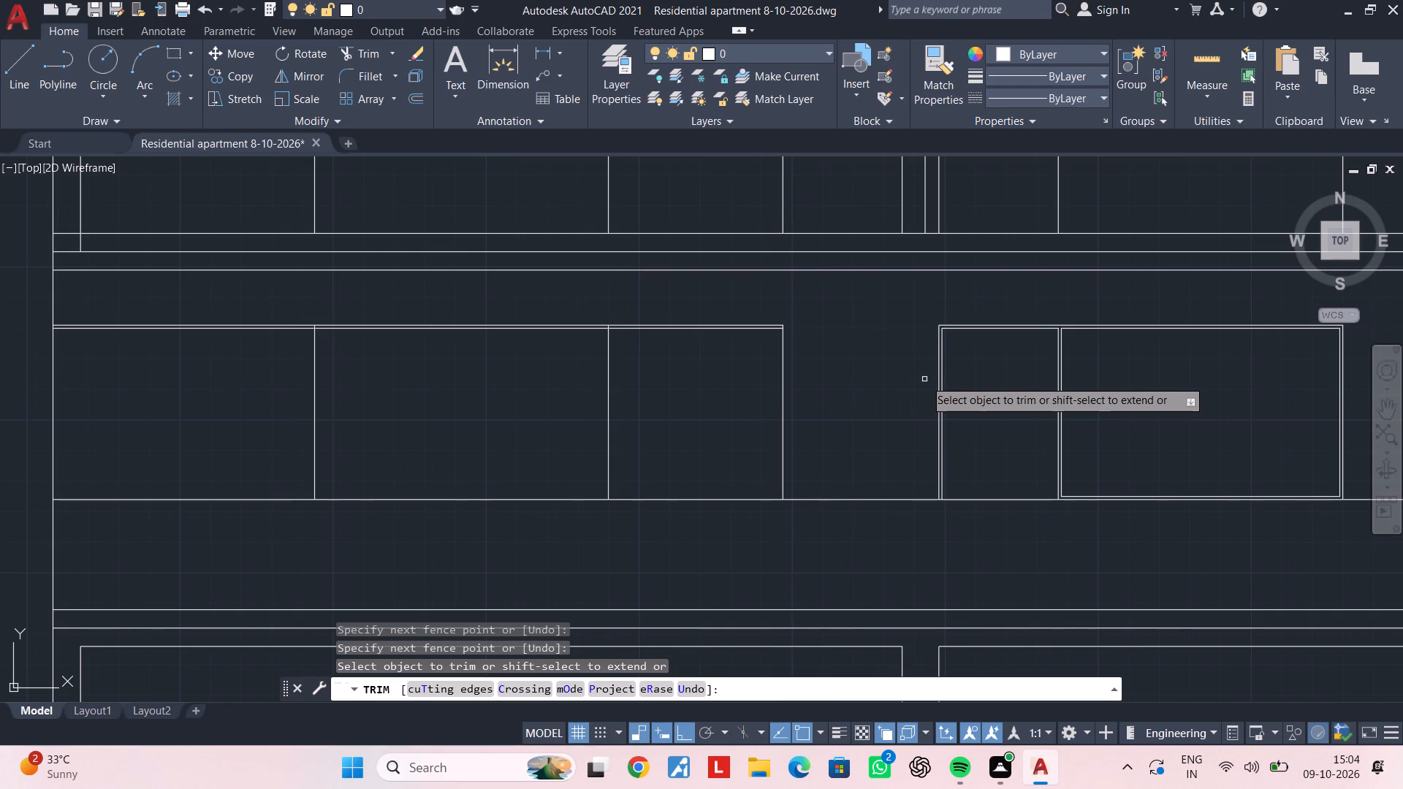
middle_click_drag(916, 368, 704, 382)
middle_click_drag(728, 384, 818, 384)
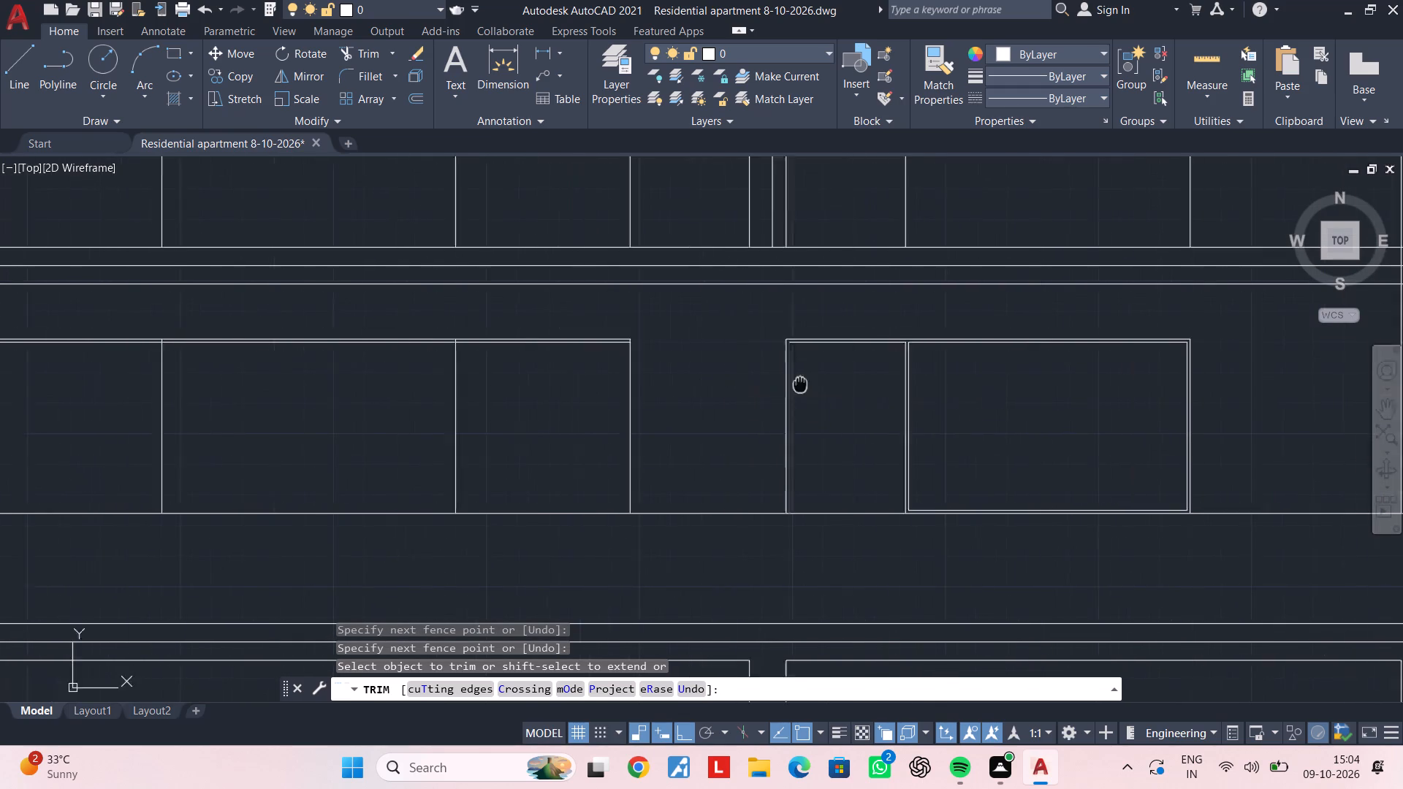
middle_click_drag(818, 384, 888, 386)
middle_click_drag(810, 388, 938, 389)
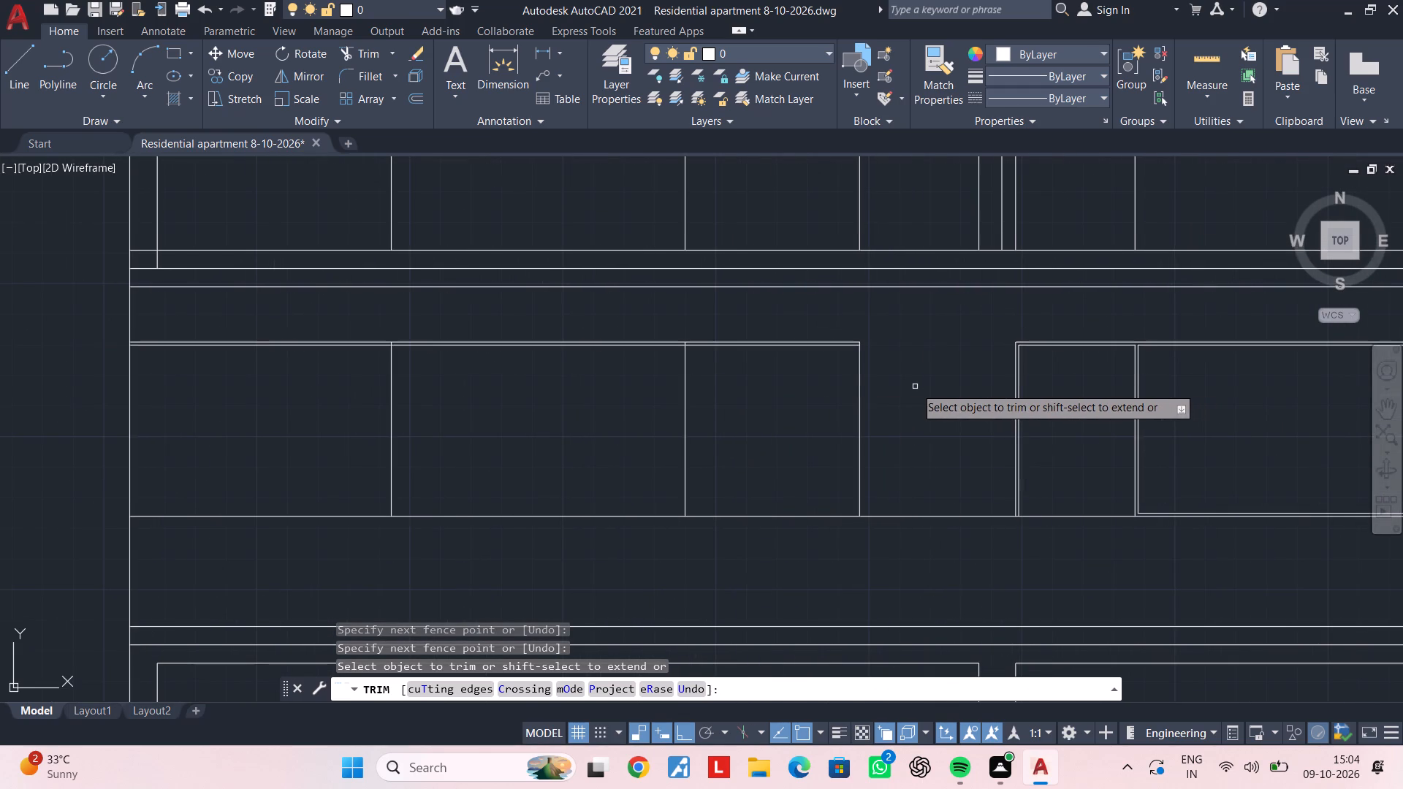
middle_click_drag(561, 400, 605, 400)
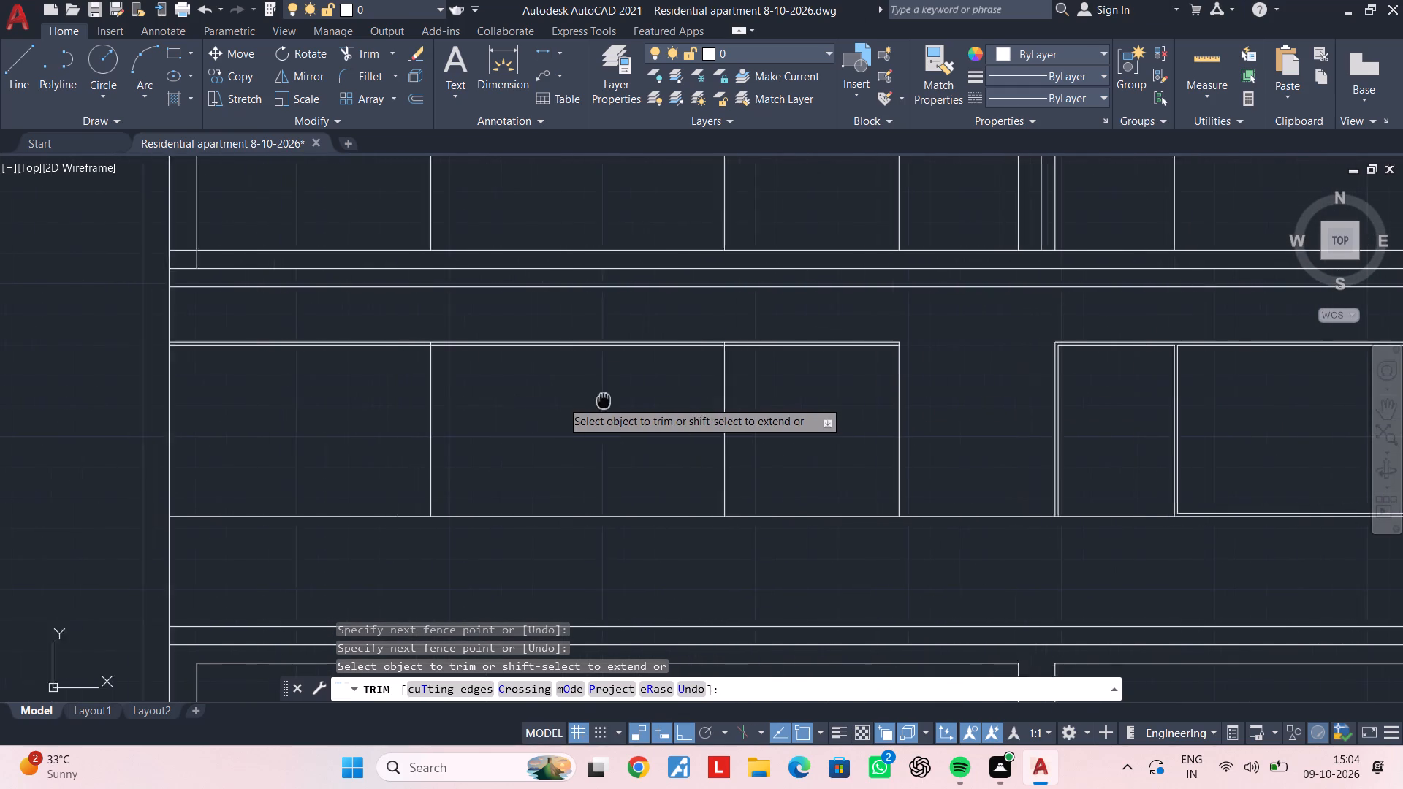
middle_click_drag(605, 400, 626, 400)
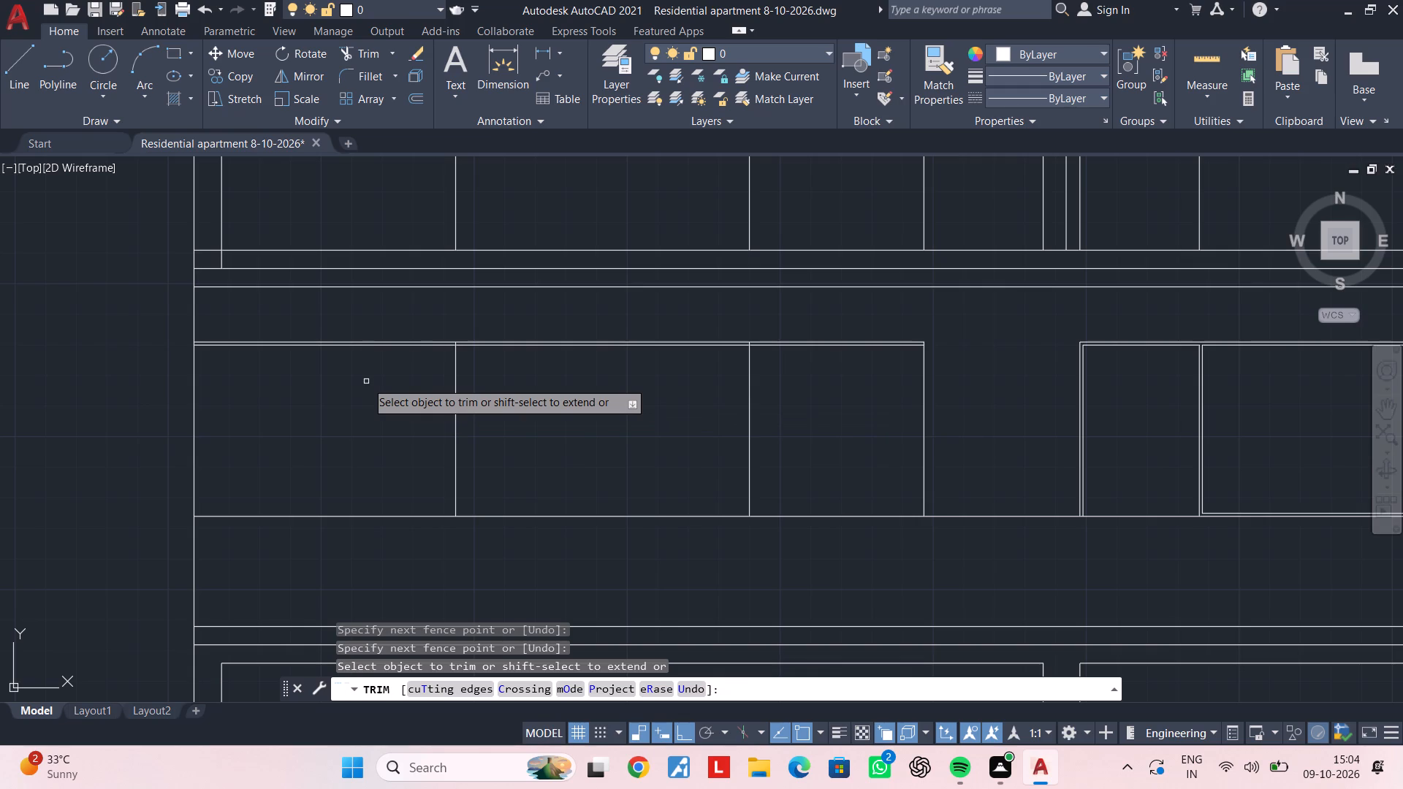
key("Escape")
key("Escape")
scroll(366, 381, "down", 6)
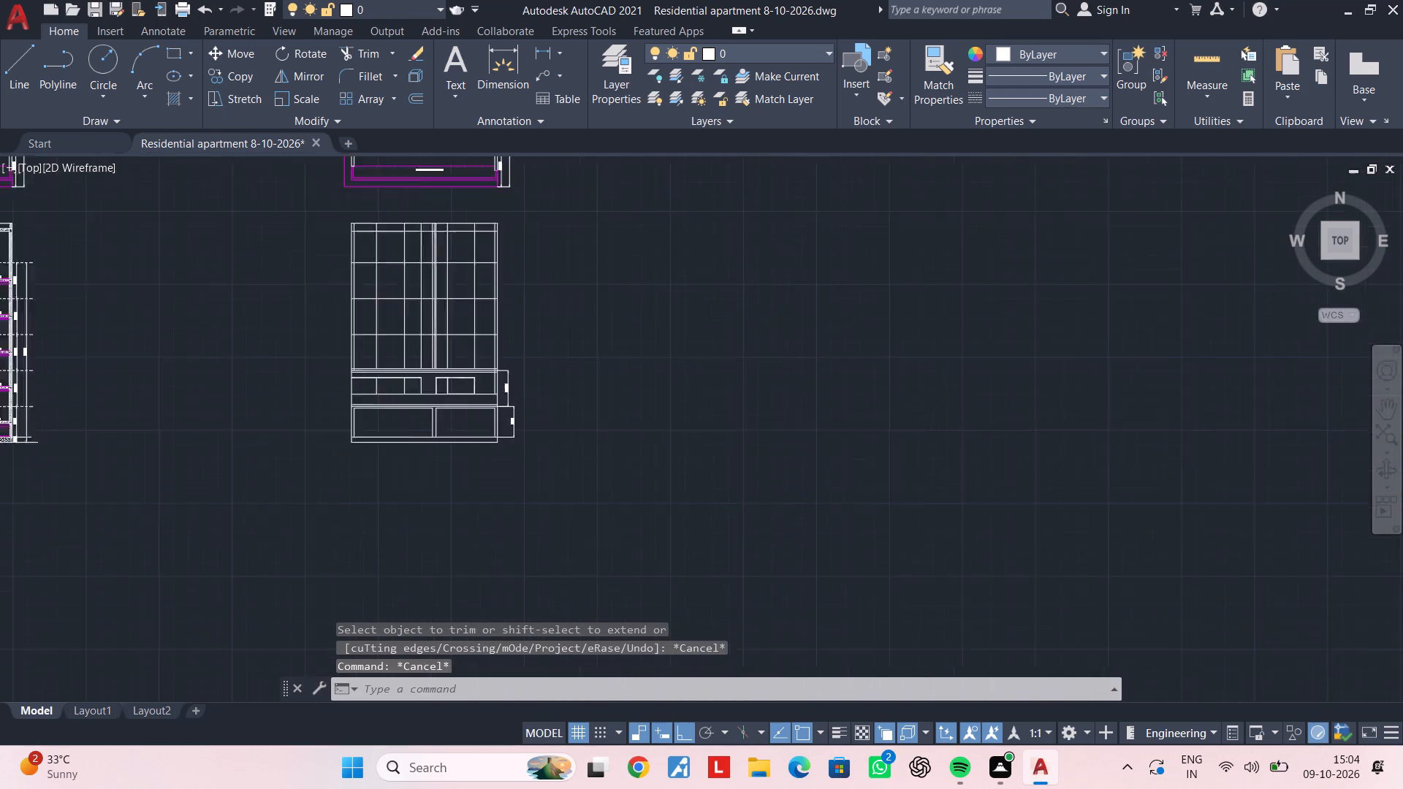
middle_click_drag(399, 297, 406, 400)
scroll(389, 354, "up", 3)
scroll(345, 300, "up", 3)
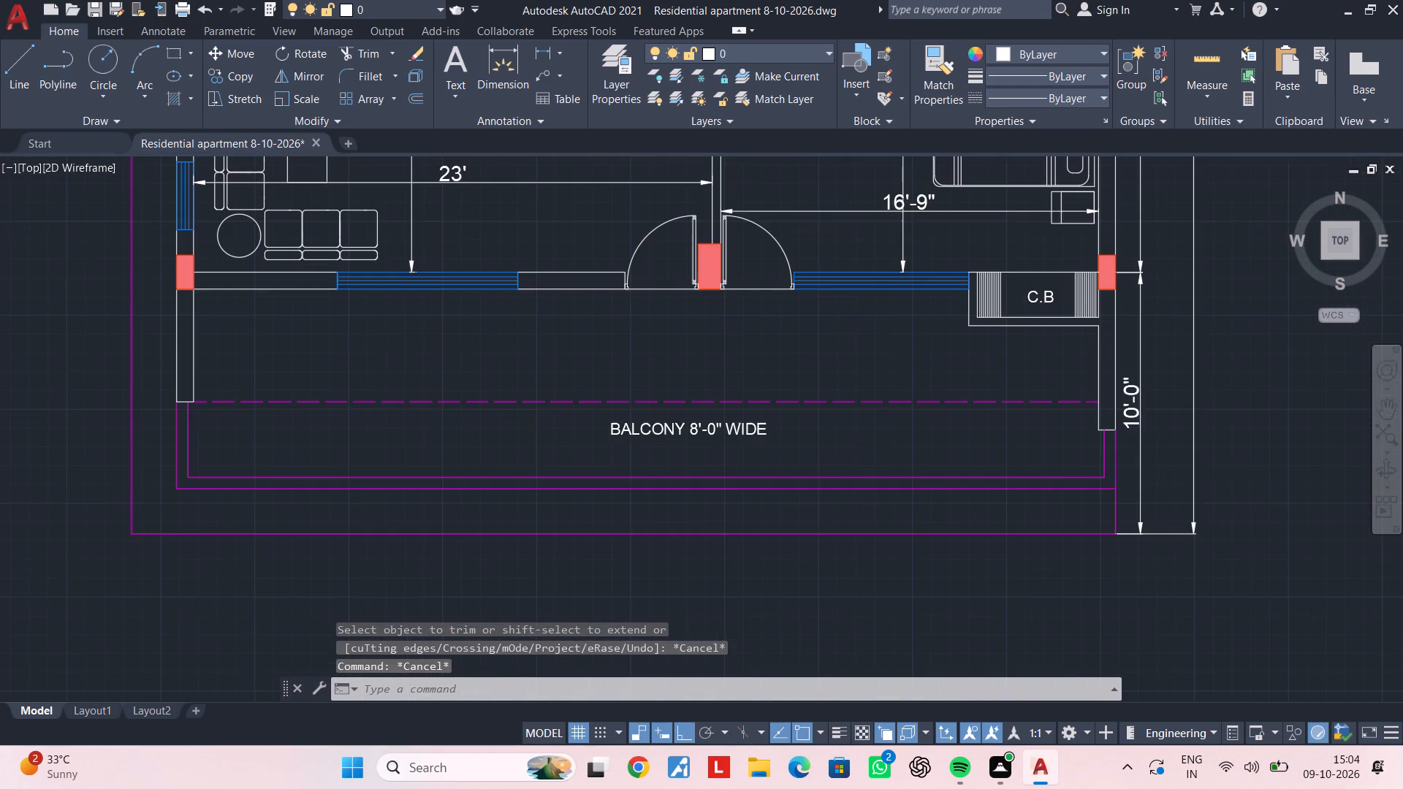
scroll(345, 300, "down", 3)
middle_click_drag(345, 300, 416, 100)
scroll(430, 384, "down", 1)
middle_click_drag(444, 357, 450, 156)
scroll(446, 352, "up", 3)
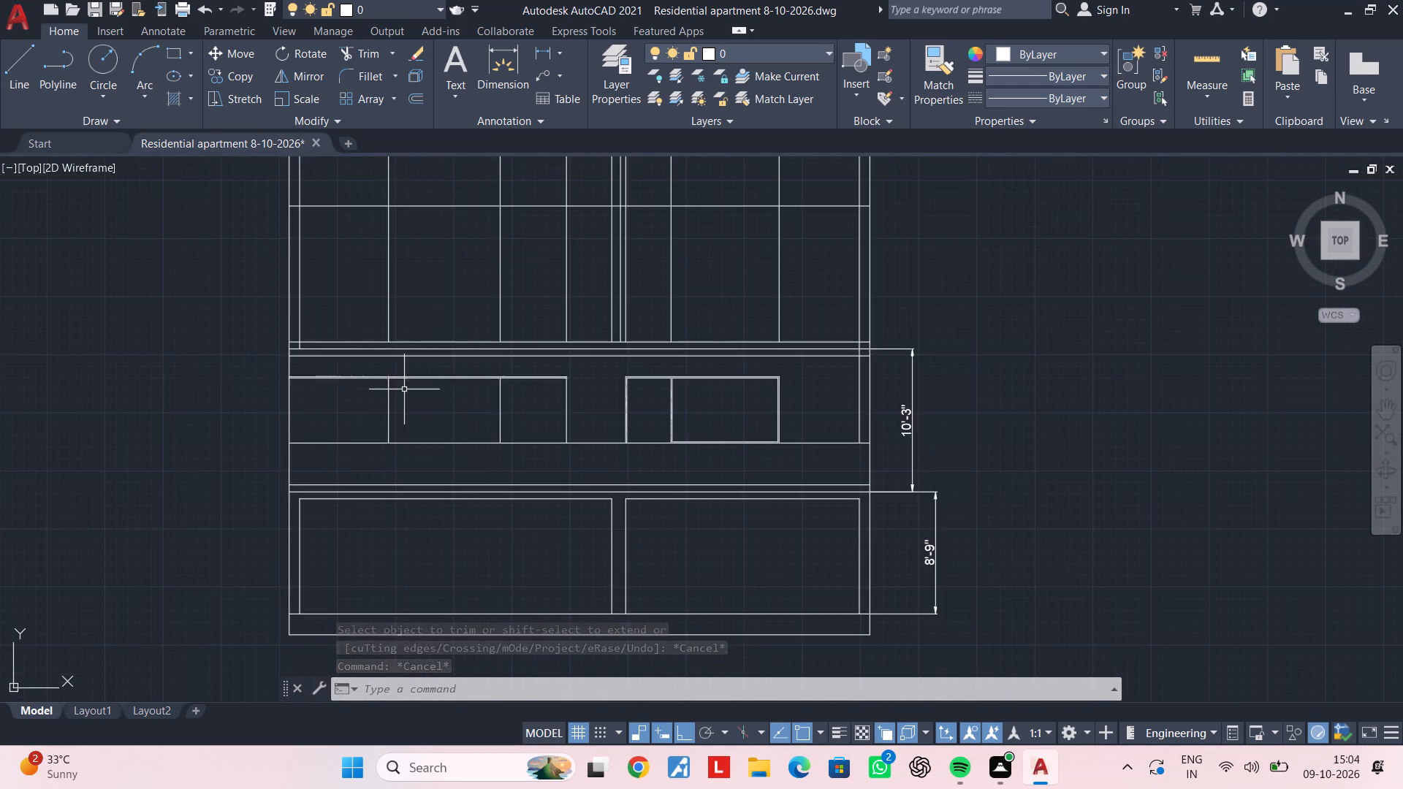
middle_click_drag(400, 386, 408, 369)
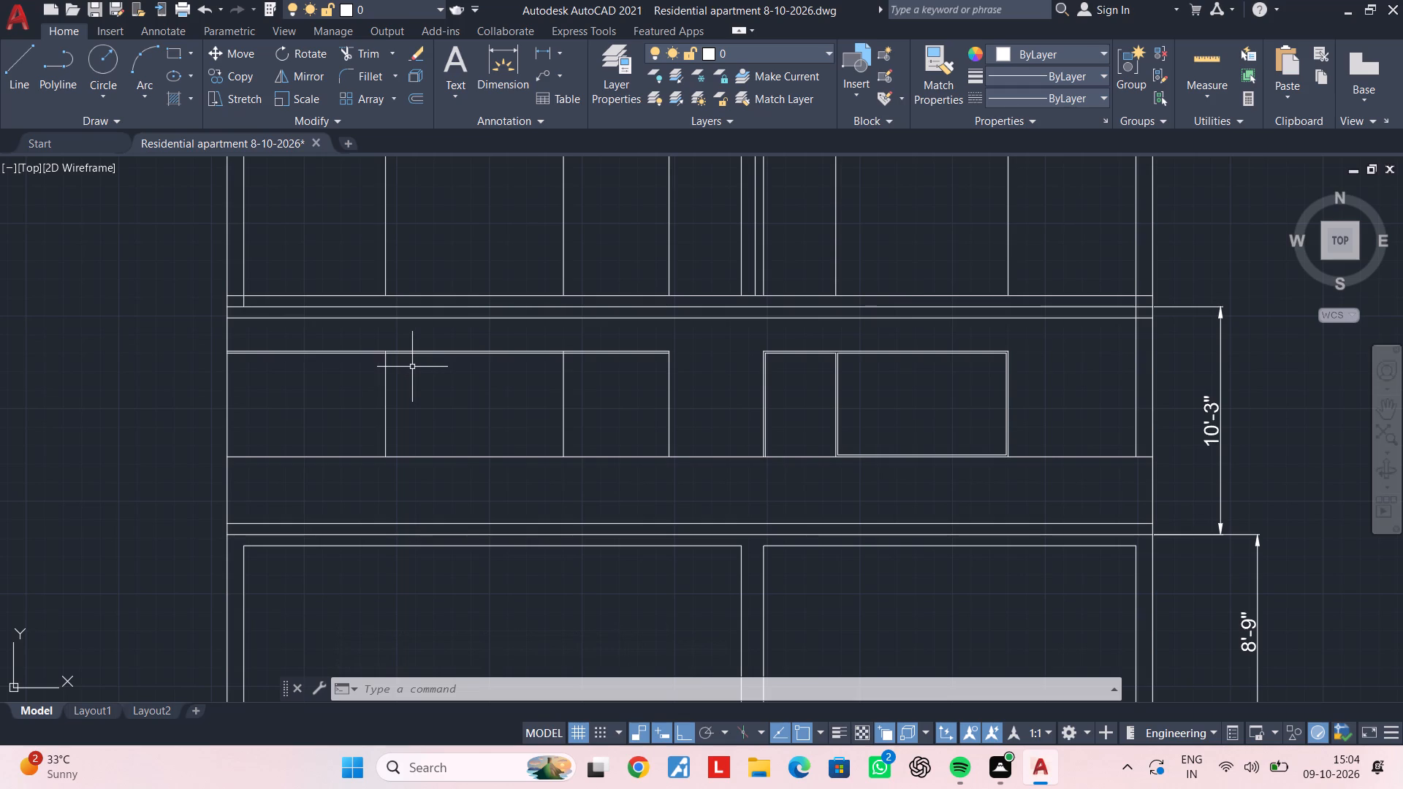
Trim the double head frame line between the building's left edge and the first vertical of the left-hand opening.
middle_click_drag(412, 367, 419, 414)
key("Escape")
key("Escape")
type("TR")
key("space")
scroll(337, 417, "up", 2)
left_click(347, 340)
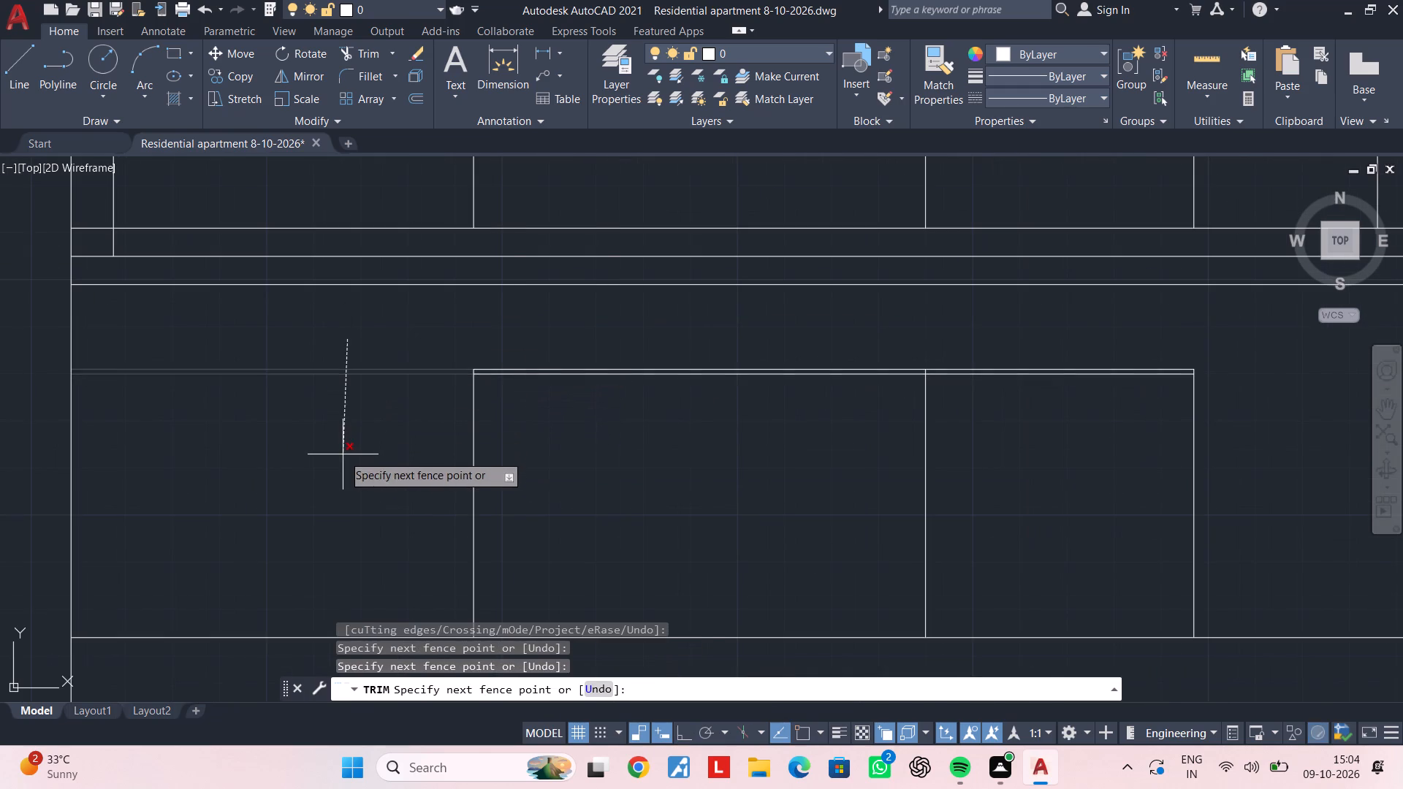
left_click(343, 454)
scroll(343, 454, "down", 2)
middle_click_drag(342, 446, 343, 389)
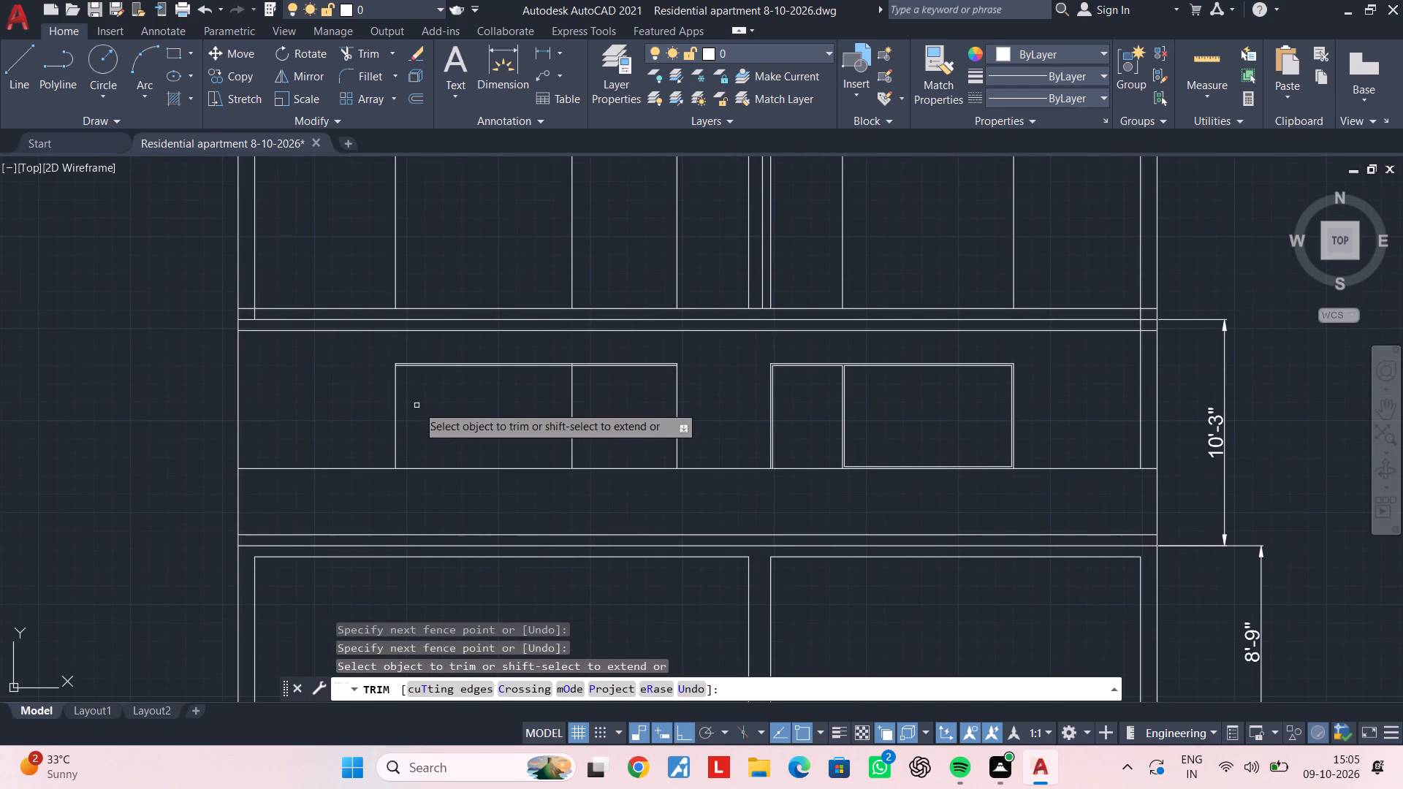
middle_click_drag(432, 408, 390, 416)
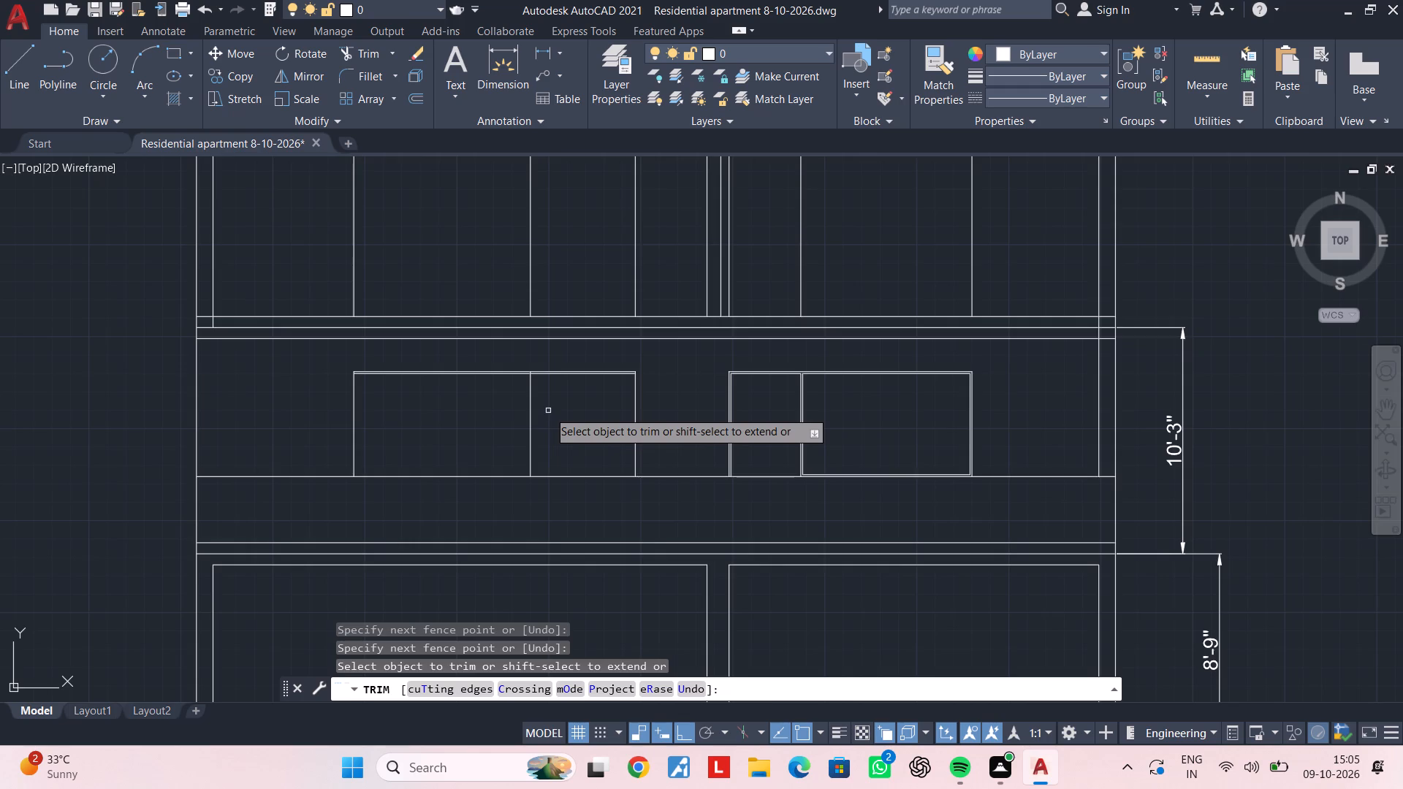
scroll(548, 411, "up", 2)
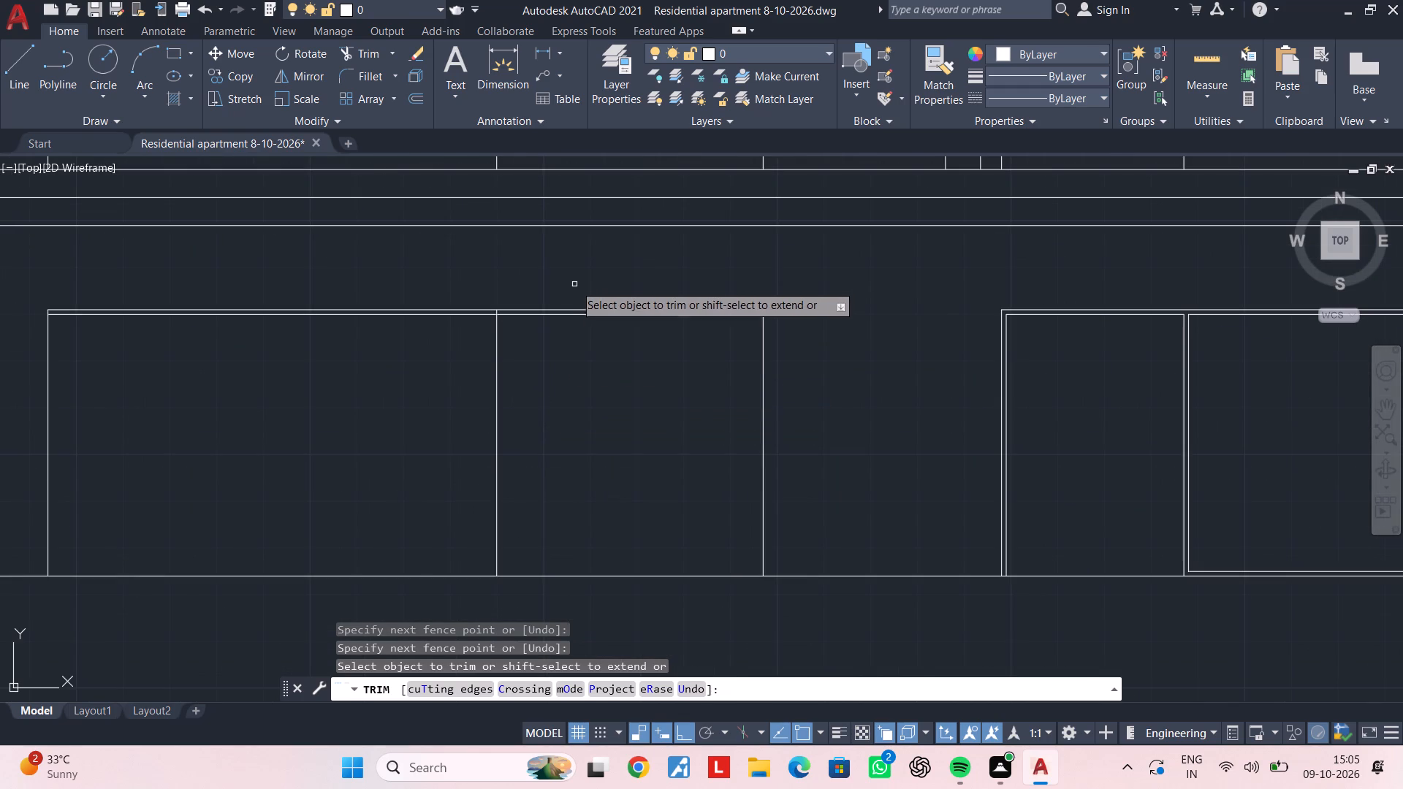
key("Escape")
key("Escape")
Examine the storey's left and right openings in the elevation against the floor plan's balcony side.
scroll(588, 372, "down", 4)
middle_click_drag(591, 354, 566, 615)
scroll(571, 499, "down", 1)
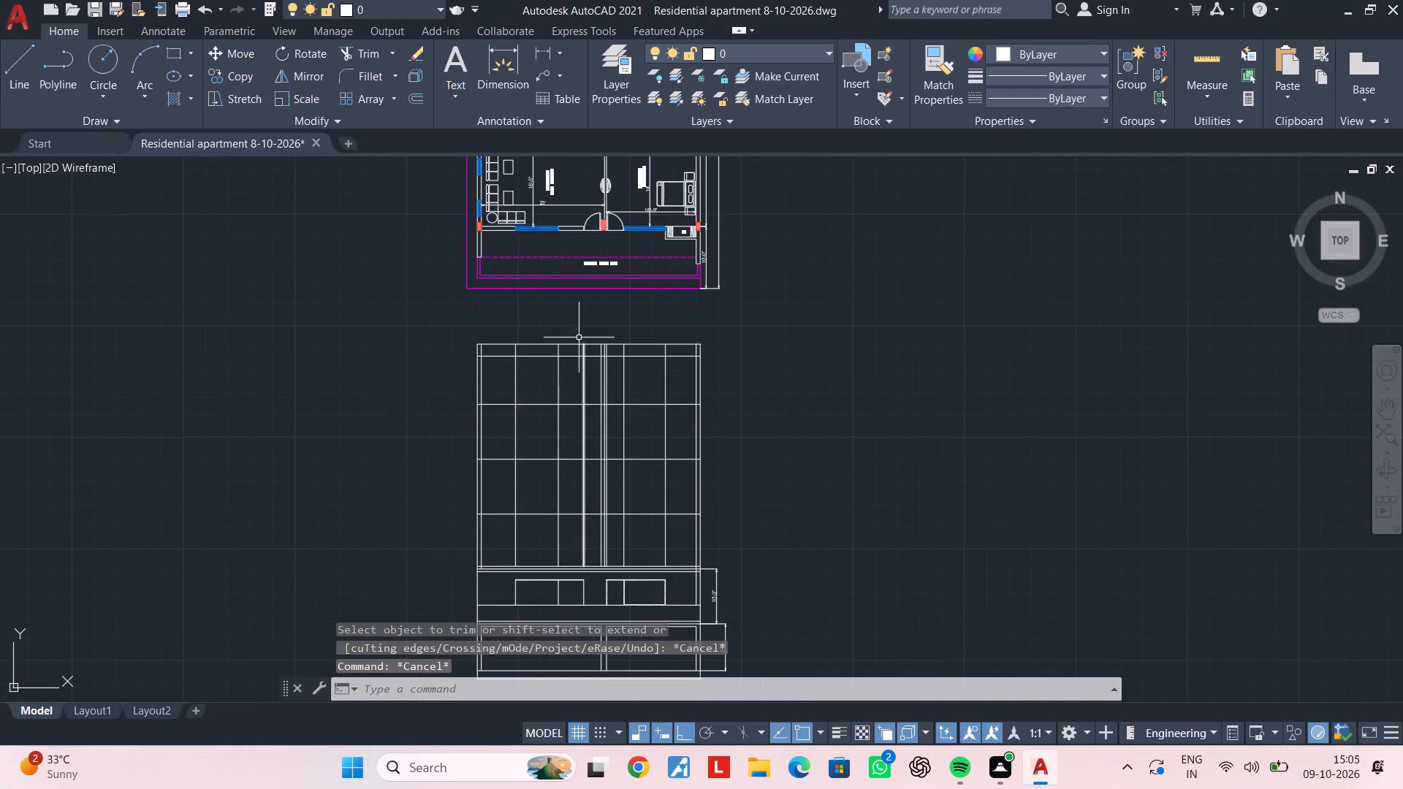
middle_click_drag(579, 379, 571, 455)
scroll(578, 348, "up", 1)
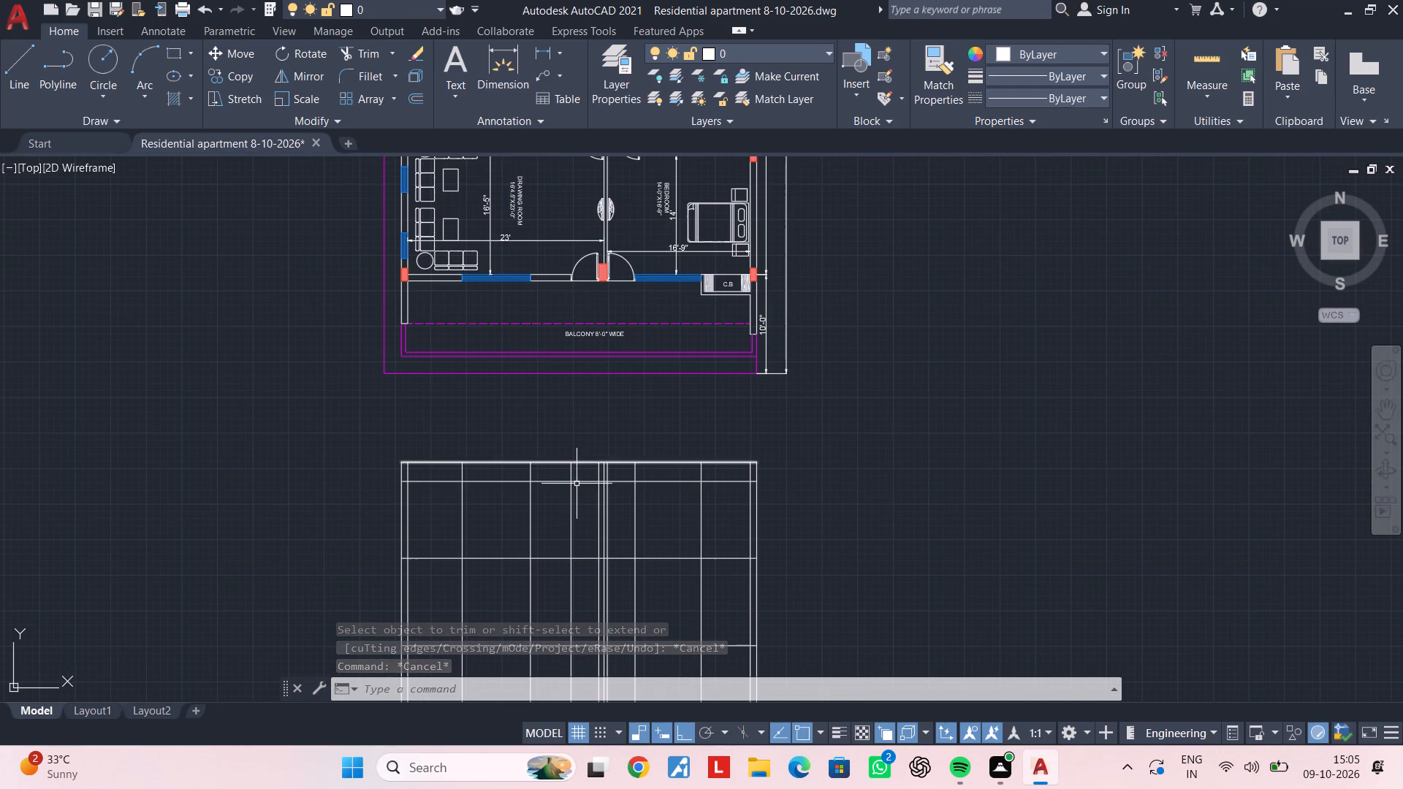
middle_click_drag(577, 484, 574, 286)
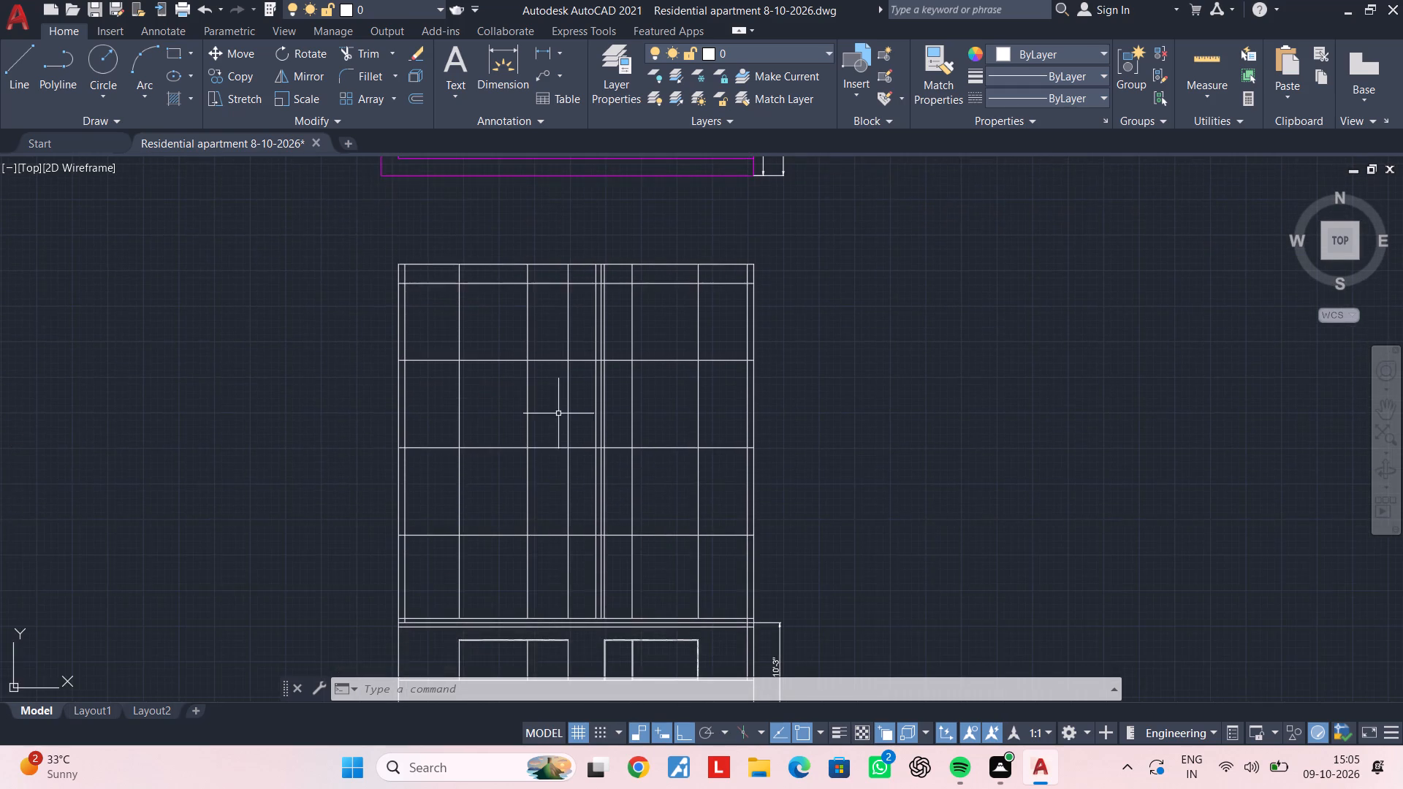
middle_click_drag(558, 413, 560, 283)
scroll(560, 538, "up", 4)
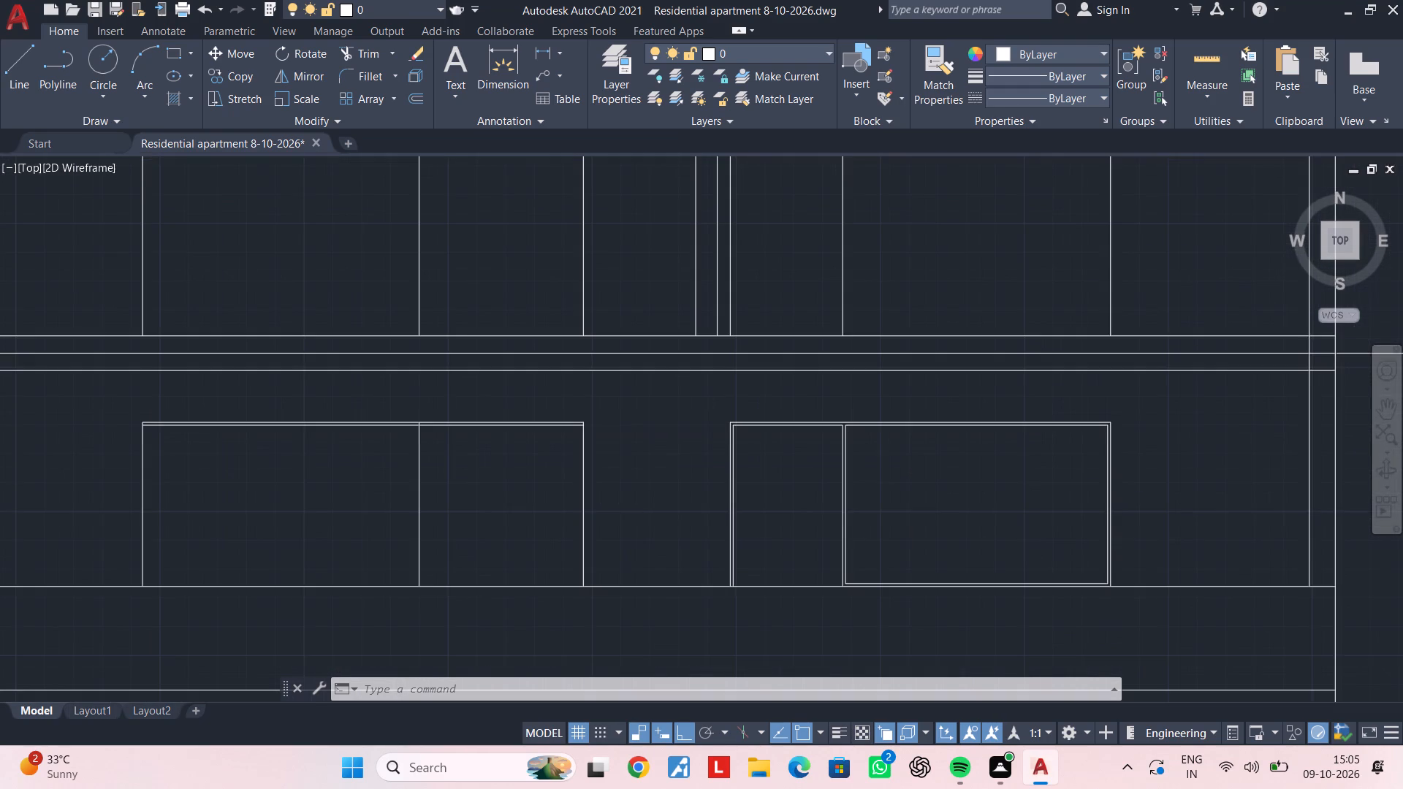
scroll(560, 539, "down", 5)
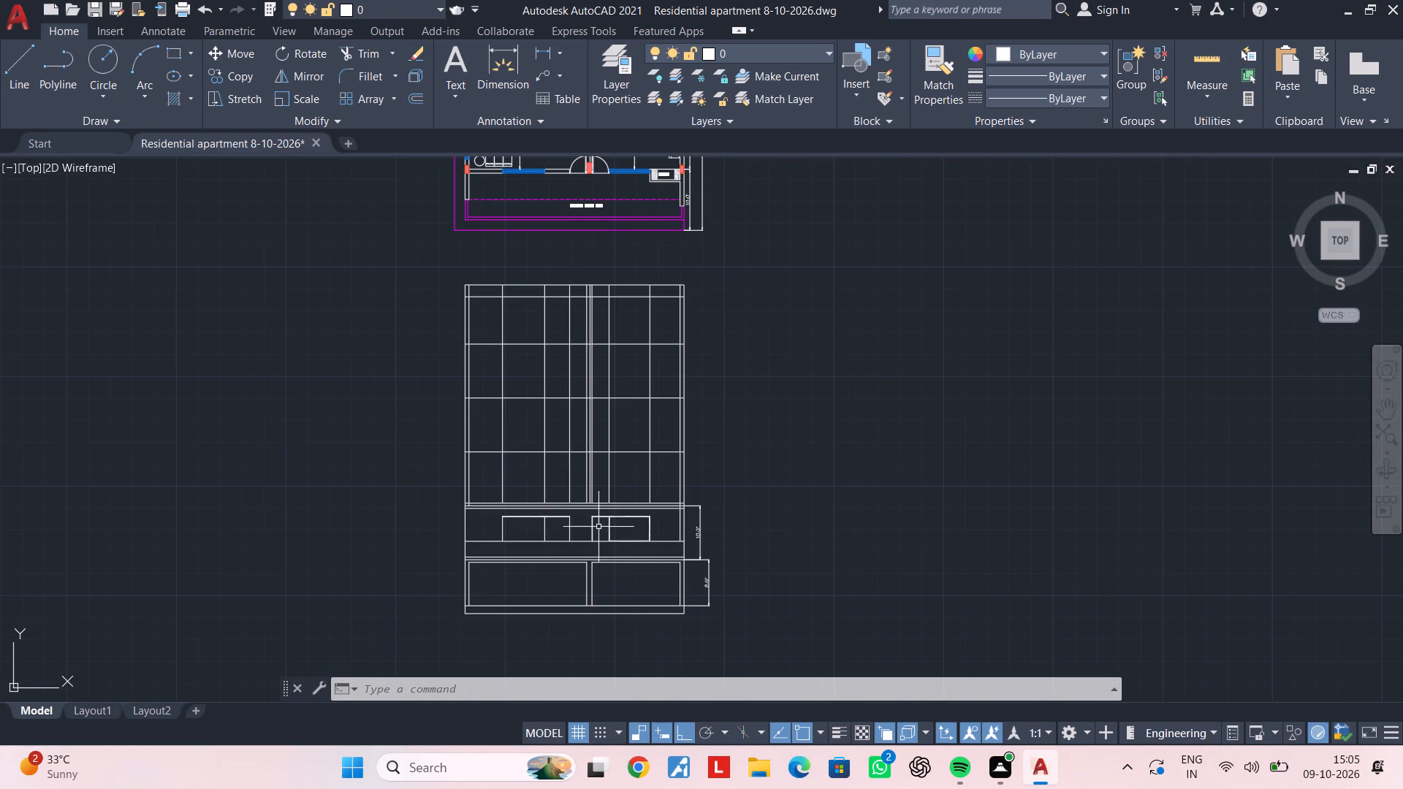
scroll(597, 527, "up", 3)
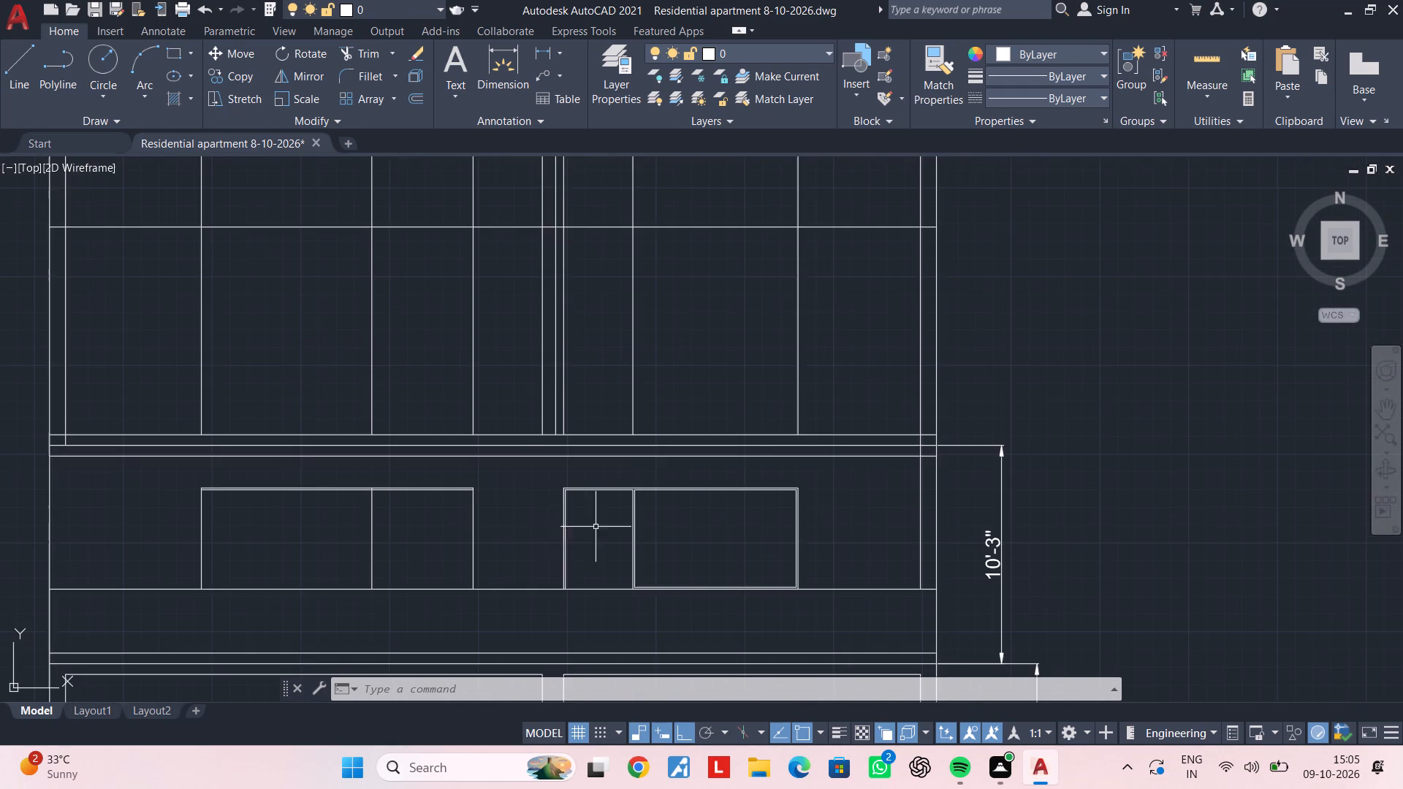
scroll(548, 523, "down", 3)
middle_click_drag(544, 517, 554, 582)
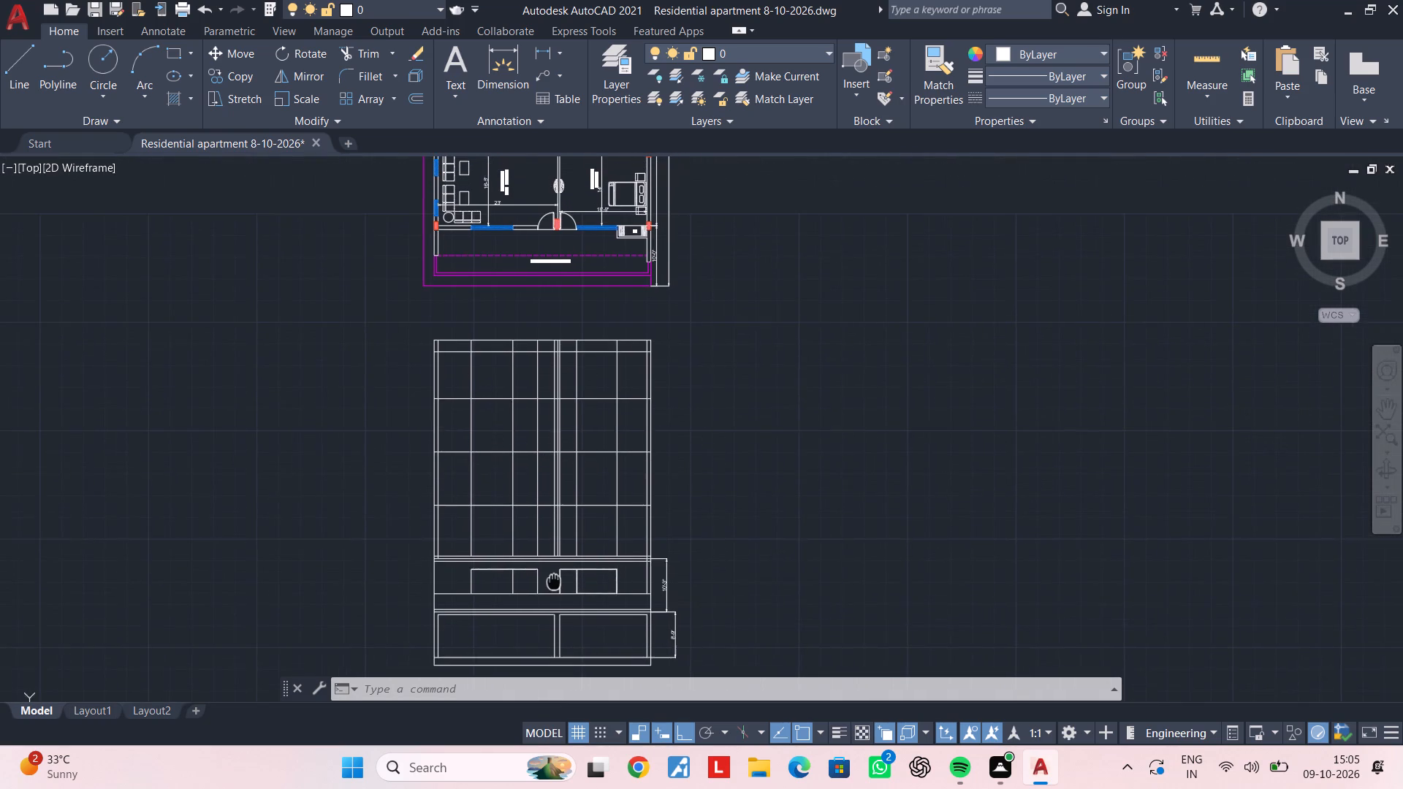
middle_click_drag(554, 582, 558, 561)
scroll(558, 561, "up", 4)
middle_click_drag(545, 560, 580, 508)
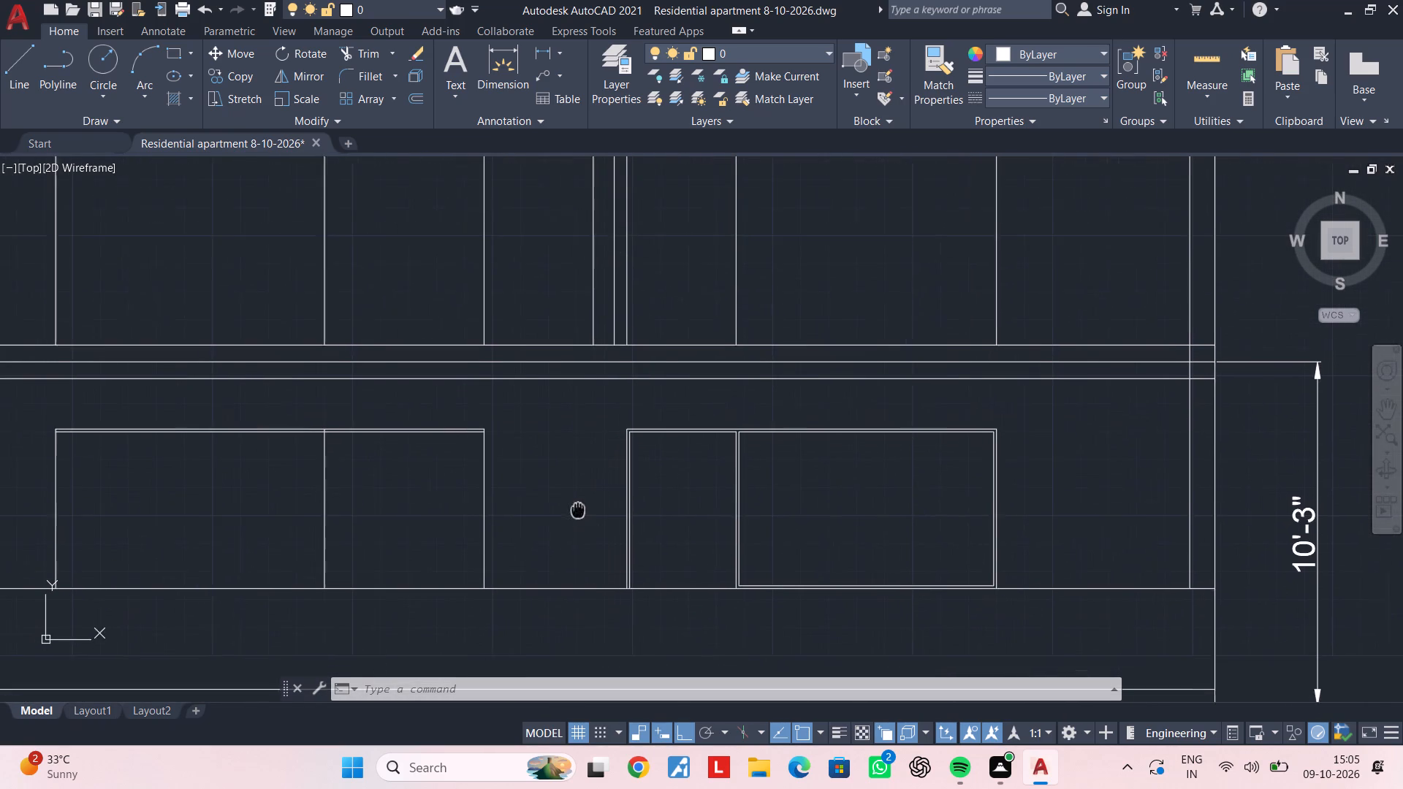
middle_click_drag(580, 508, 582, 506)
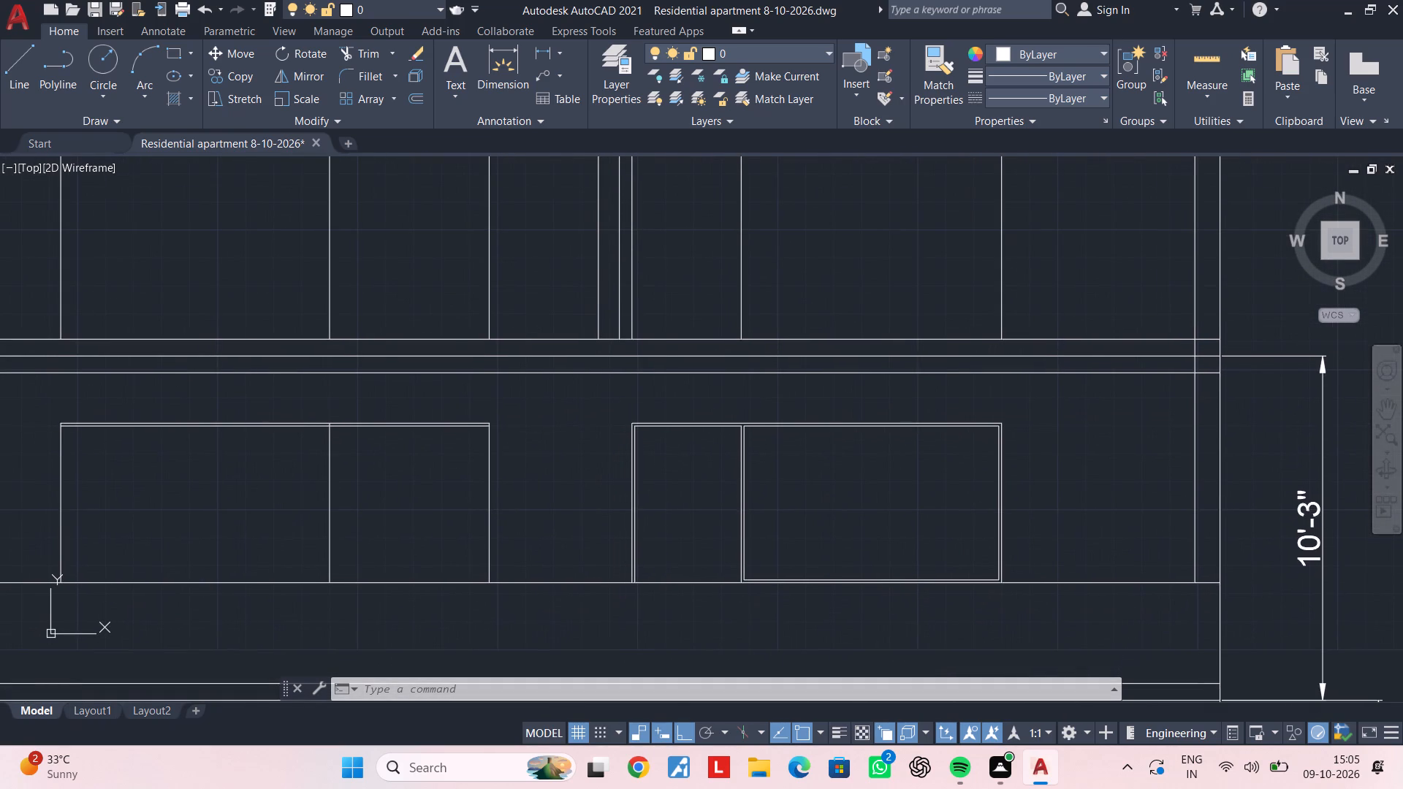
middle_click_drag(553, 508, 650, 500)
key("Escape")
key("Escape")
middle_click_drag(497, 465, 563, 452)
key("Escape")
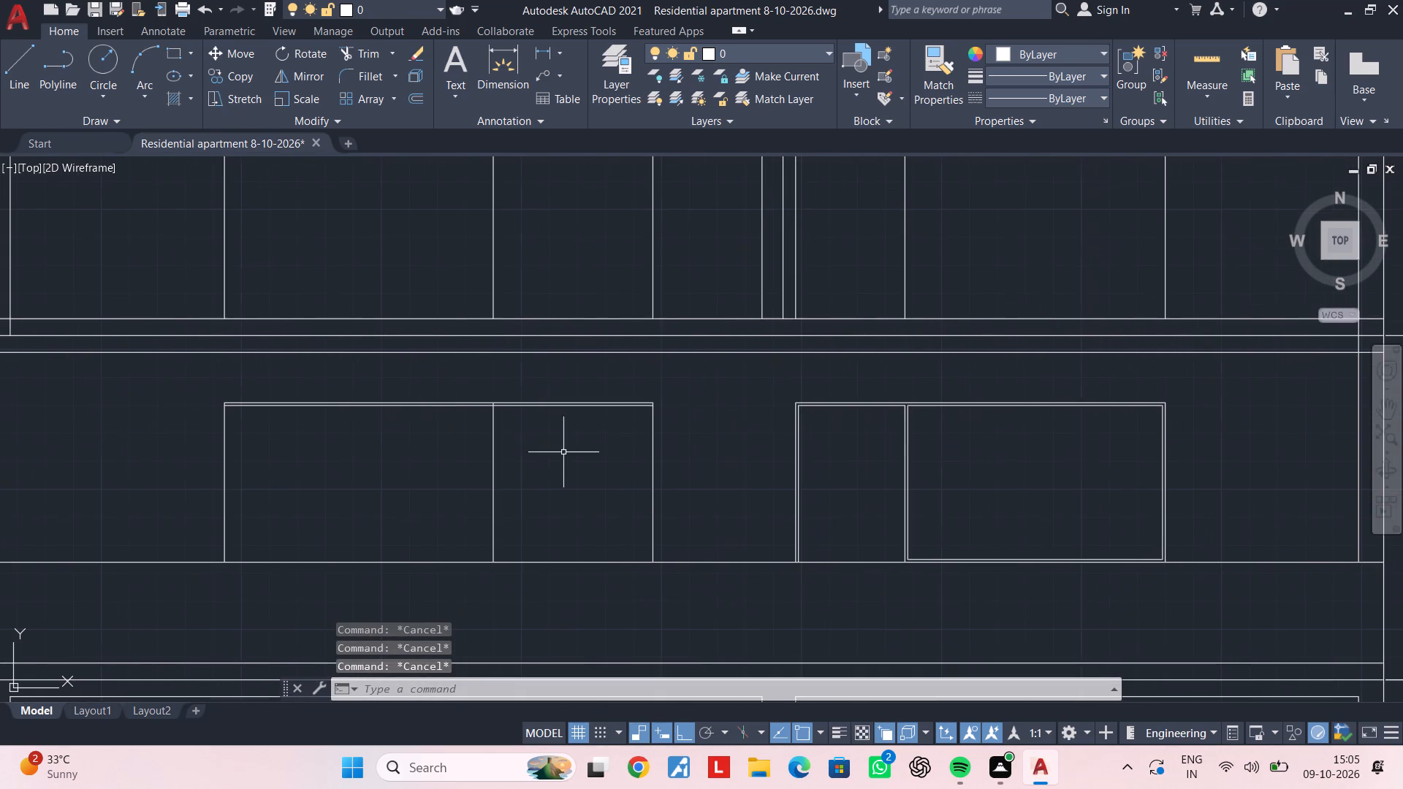
key("Escape")
key("Escape")
key("Escape")
key("Escape")
key("Escape")
key("Escape")
key("Escape")
key("Escape")
Measure the clear width of the narrow bay in the right-hand opening between its inner frame lines.
middle_click_drag(731, 484, 636, 486)
left_click(541, 47)
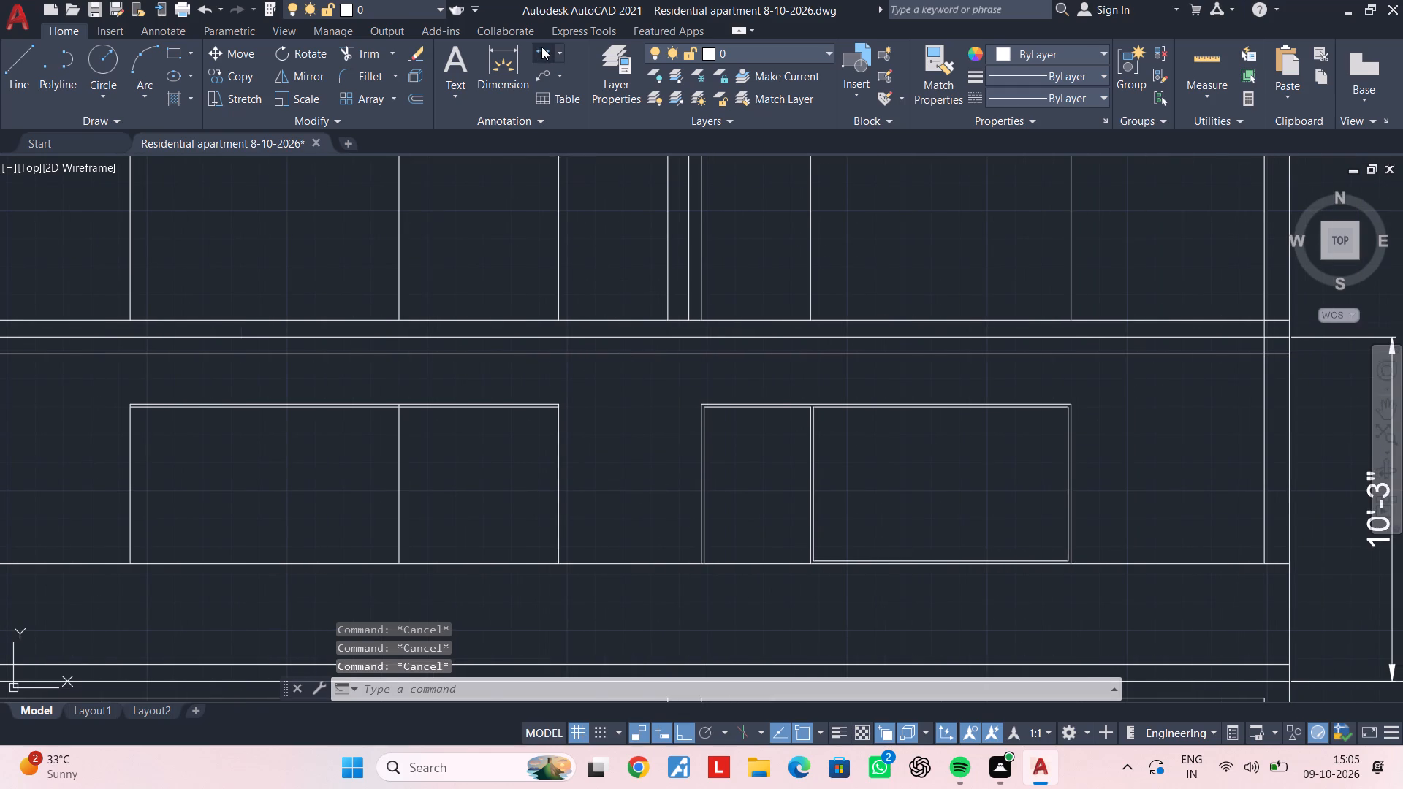
scroll(709, 520, "up", 3)
left_click(680, 487)
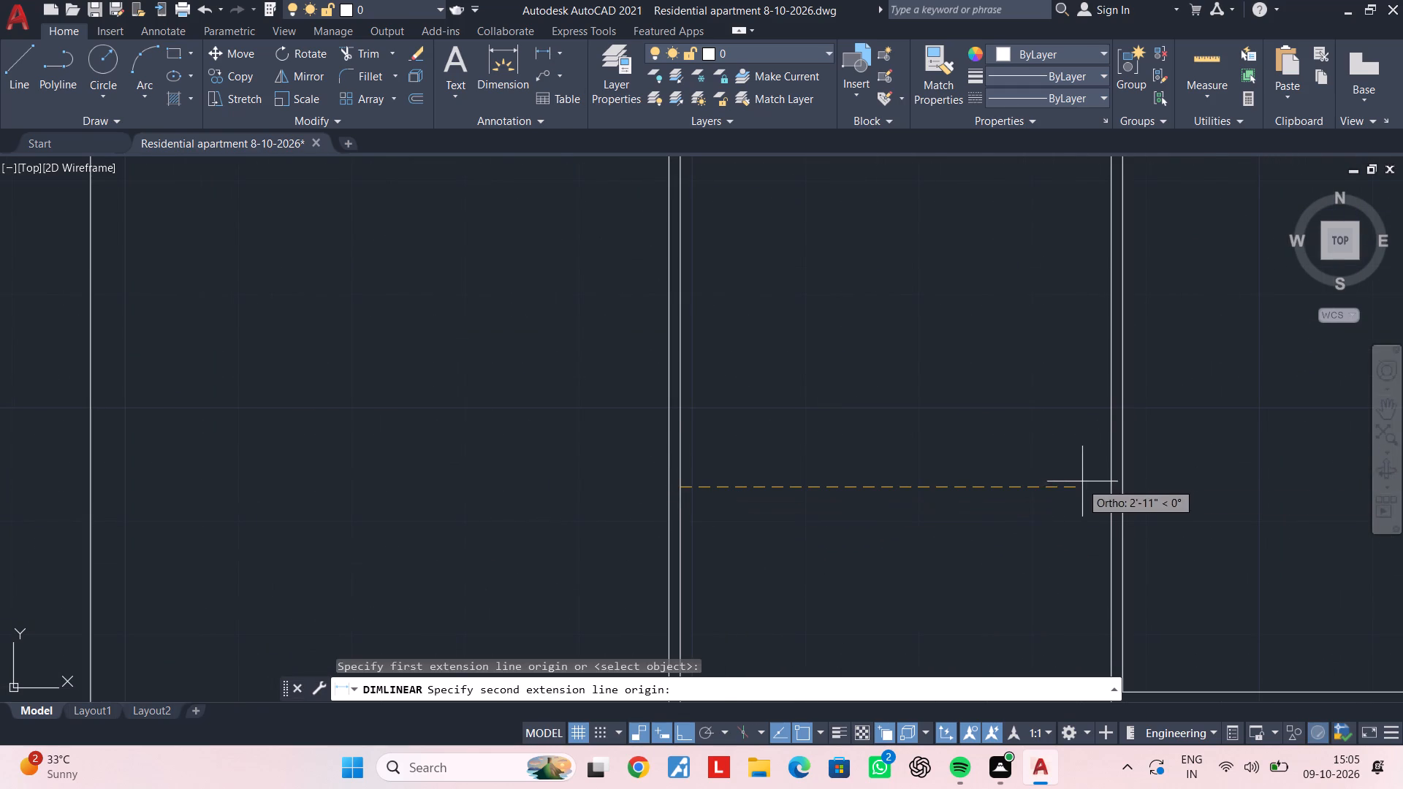
left_click(1110, 487)
key("Escape")
scroll(481, 547, "down", 3)
Offset the left-hand opening's right edge 3'2" inward to form the narrow bay's other side.
middle_click_drag(511, 551, 896, 553)
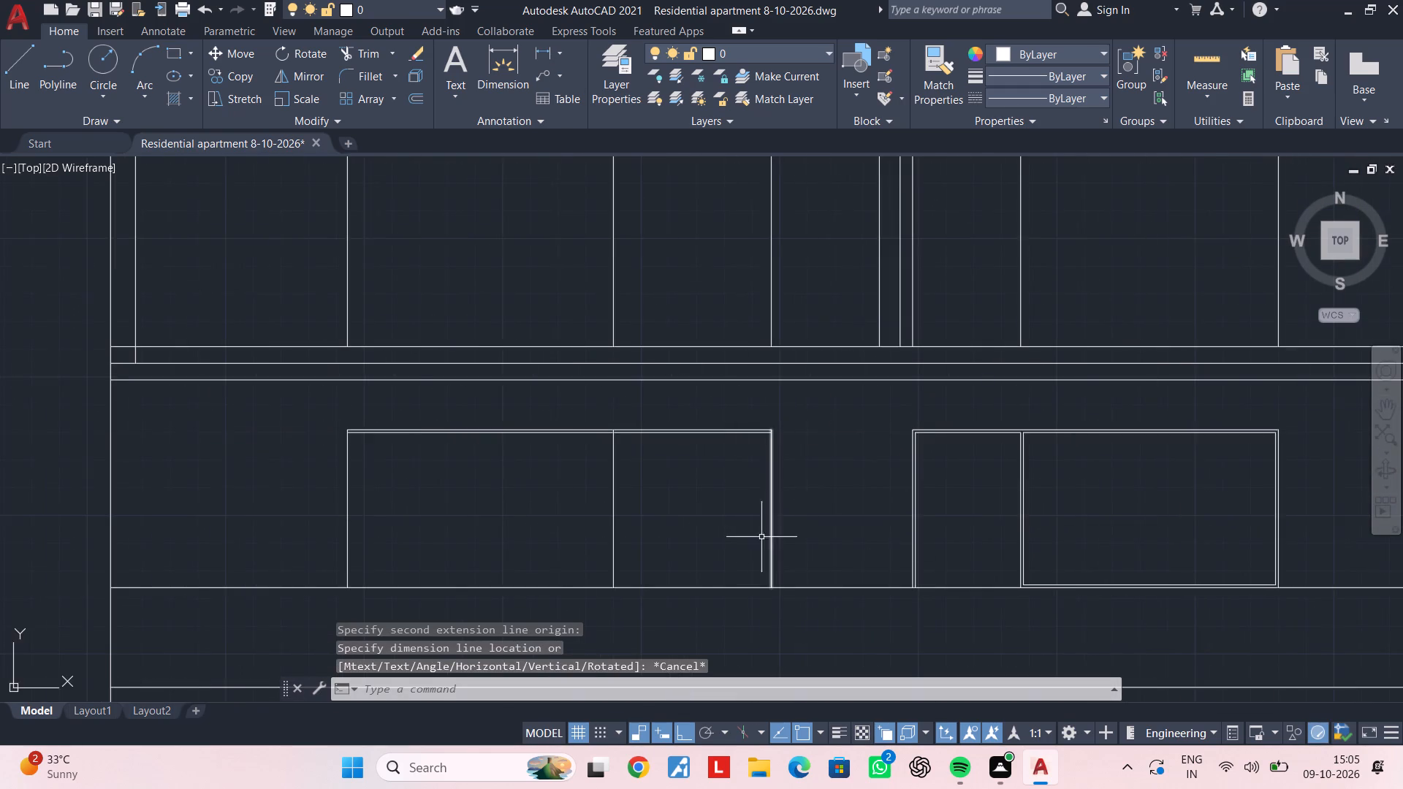
scroll(760, 537, "up", 1)
middle_click_drag(699, 523, 734, 512)
key("Escape")
key("Escape")
key("Escape")
type("OF 3'2\"")
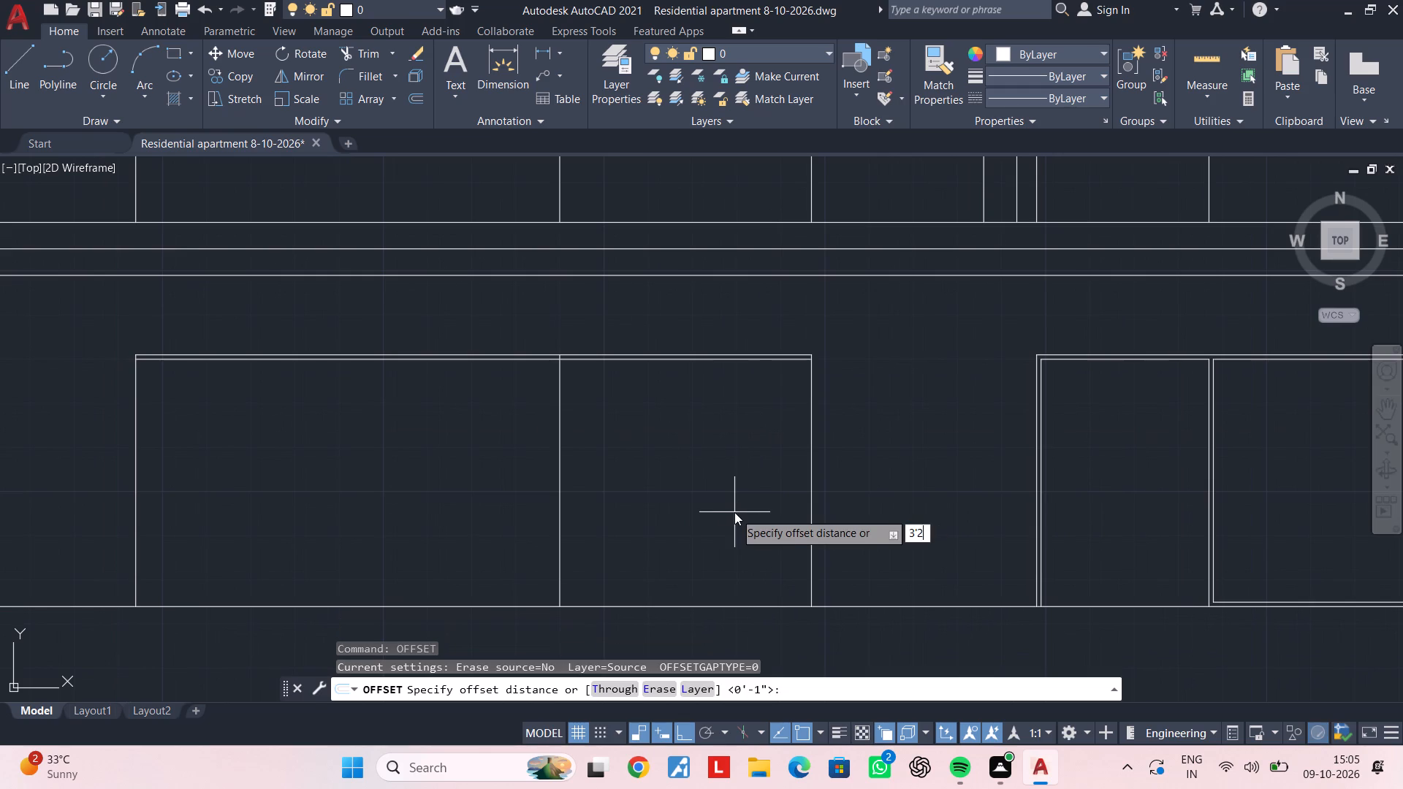
key("Return")
left_click(813, 517)
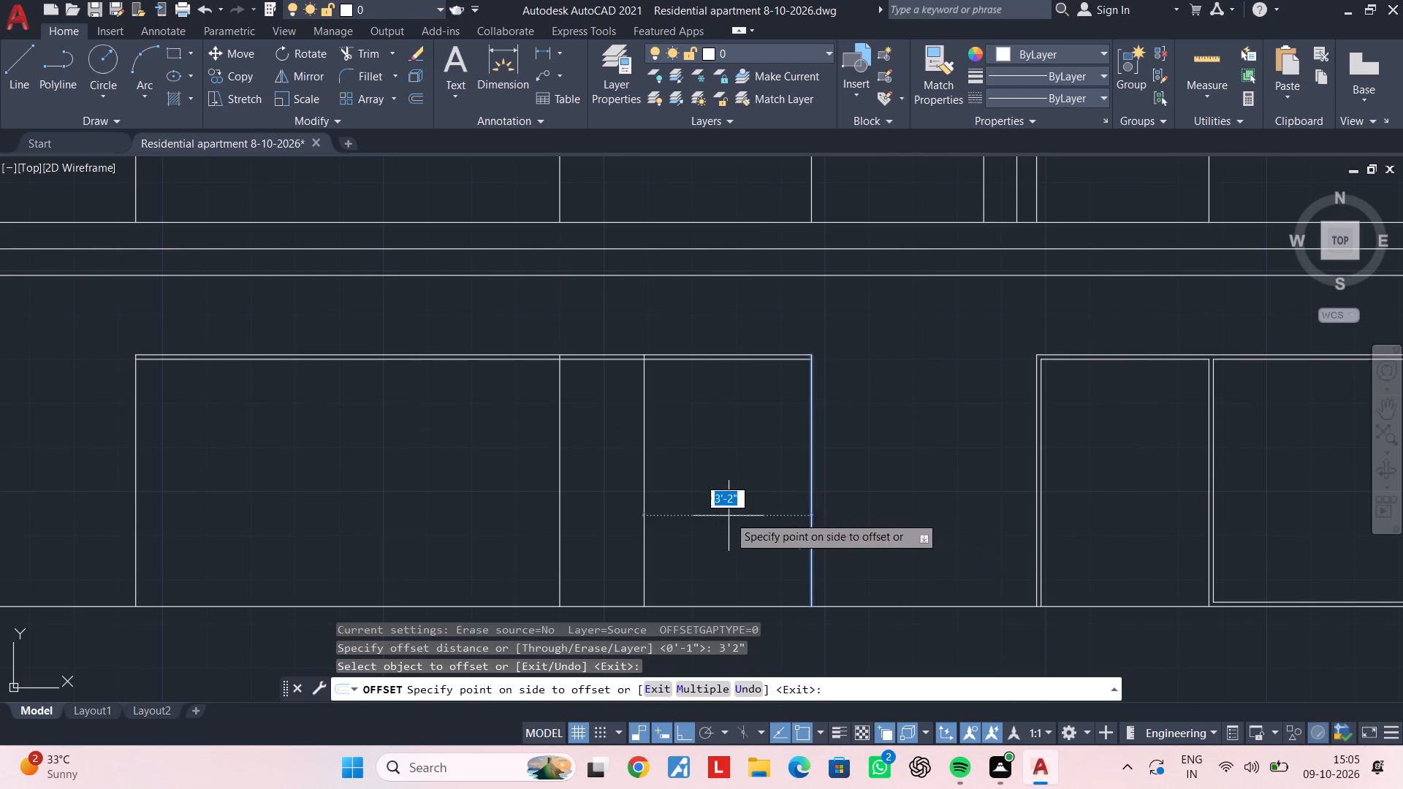
left_click(718, 515)
key("Escape")
key("Escape")
key("Escape")
Trim the double head frame line between the wide left bay and the new 3'2" line to separate the two openings.
key("t")
key("r")
key("space")
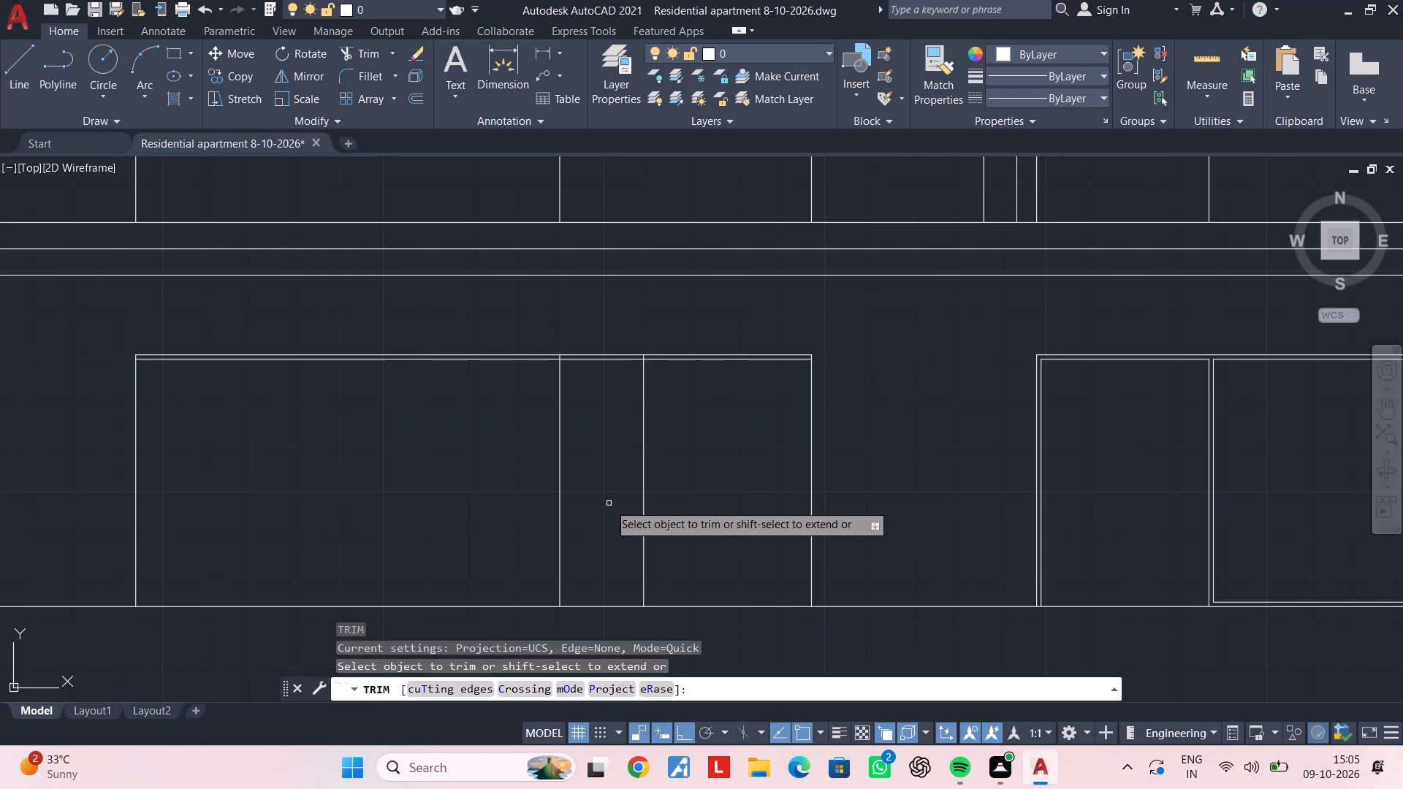
left_click(582, 499)
left_click(612, 305)
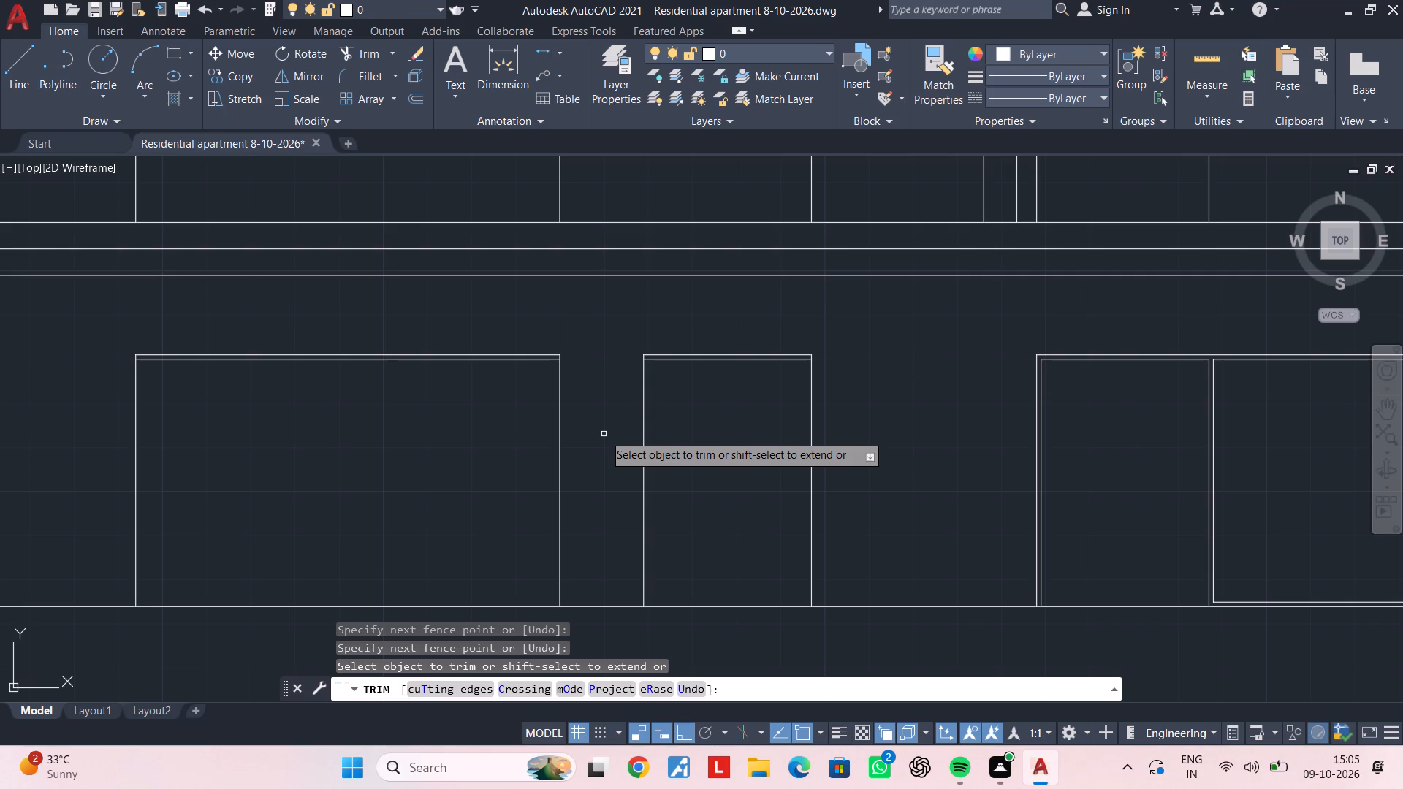
key("Escape")
middle_click_drag(588, 442, 691, 382)
key("Escape")
key("Escape")
Offset the wide left window's two side lines and its bottom line 1" inward.
middle_click_drag(563, 412, 597, 398)
key("Escape")
key("Escape")
key("Escape")
key("Escape")
type("OF 1\"")
key("Return")
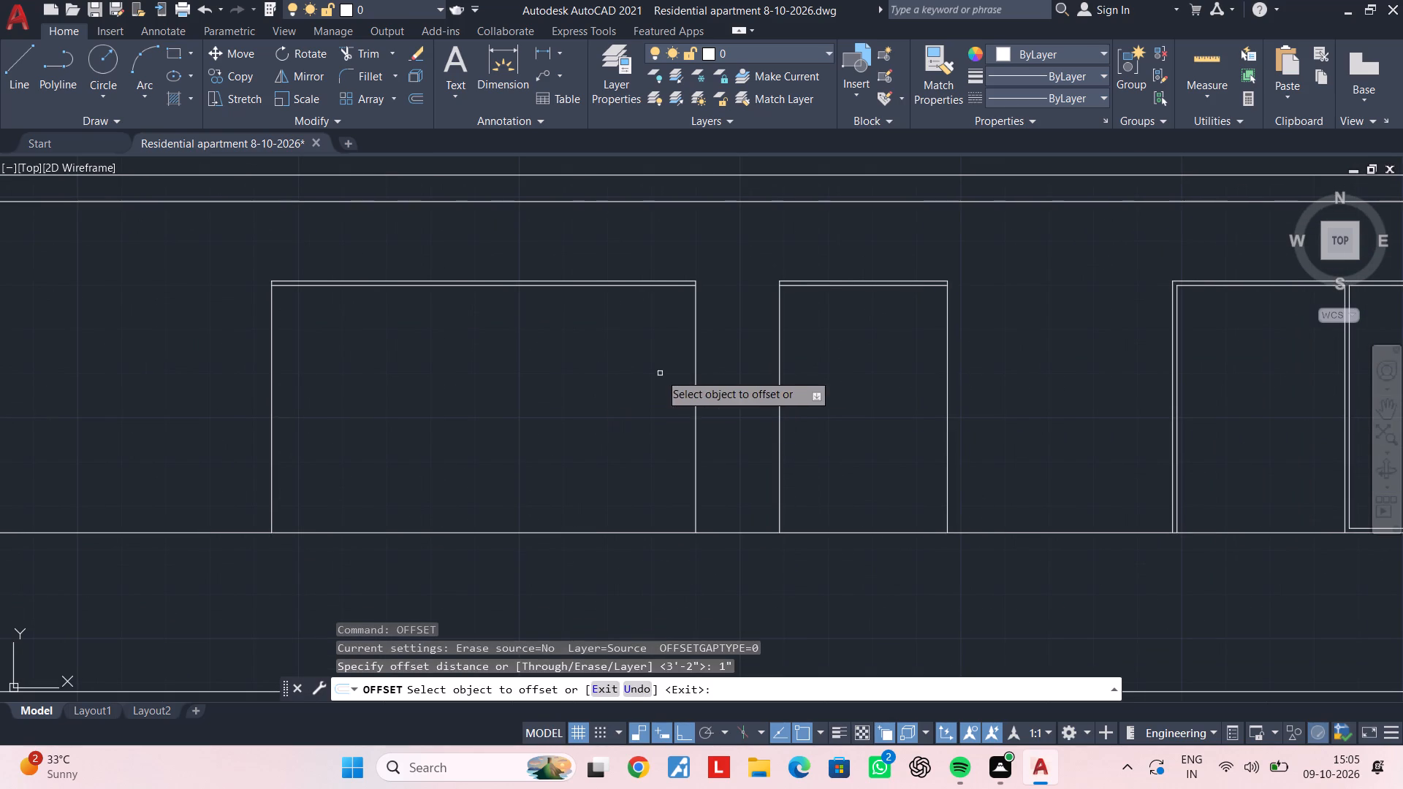
left_click(693, 371)
left_click(618, 373)
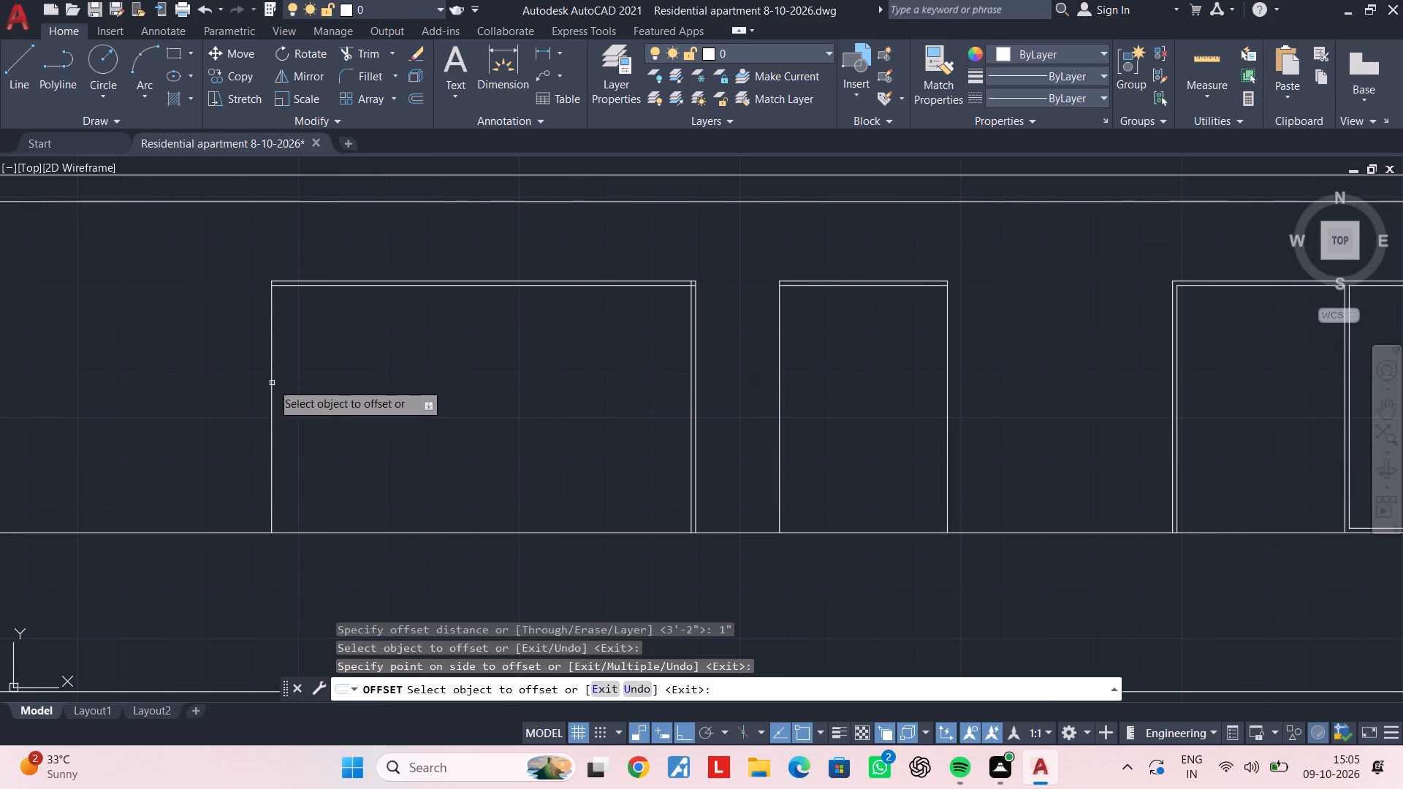
left_click(270, 384)
left_click(386, 376)
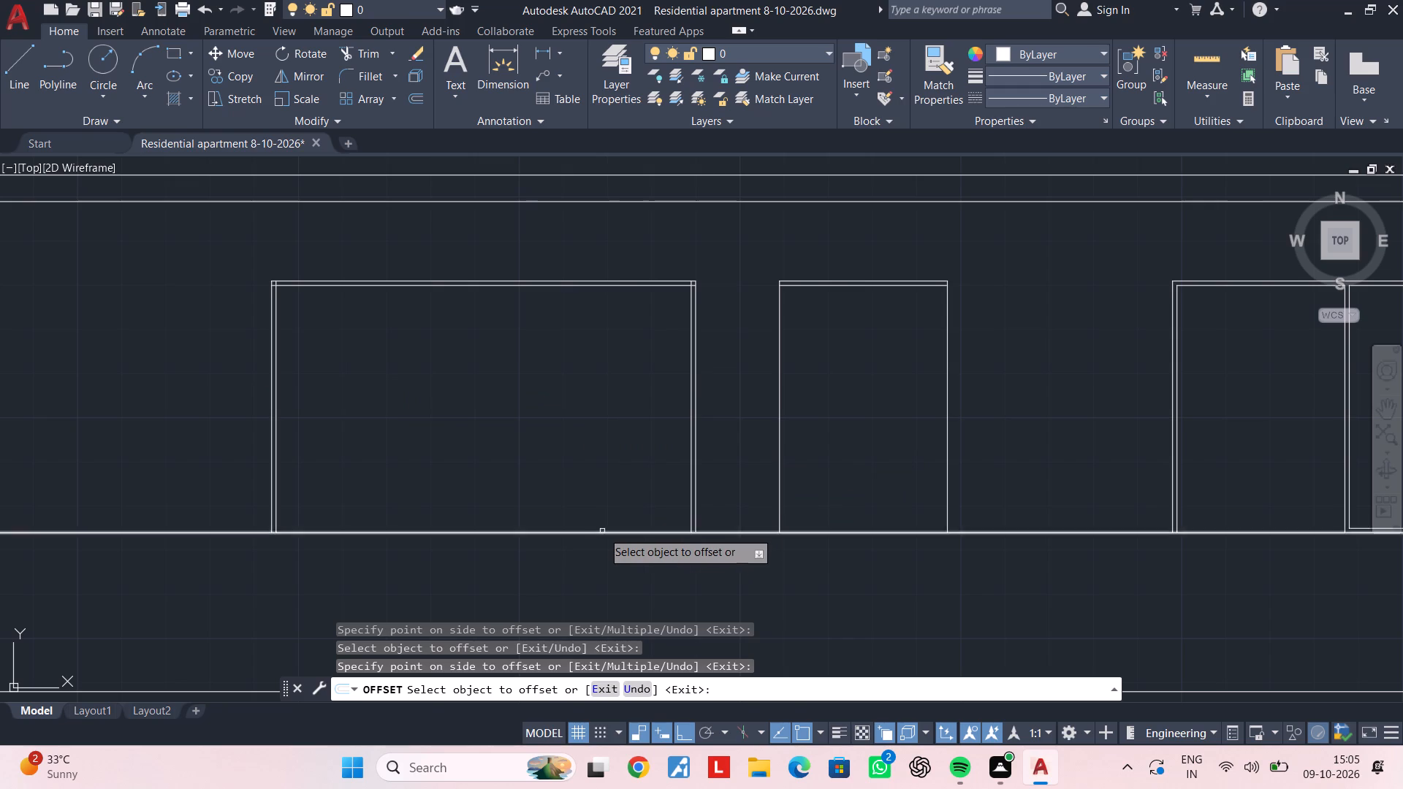
left_click(596, 532)
left_click(592, 476)
key("Escape")
key("Escape")
Trim the inner bottom frame line where it runs past both sides of the wide left window.
key("t")
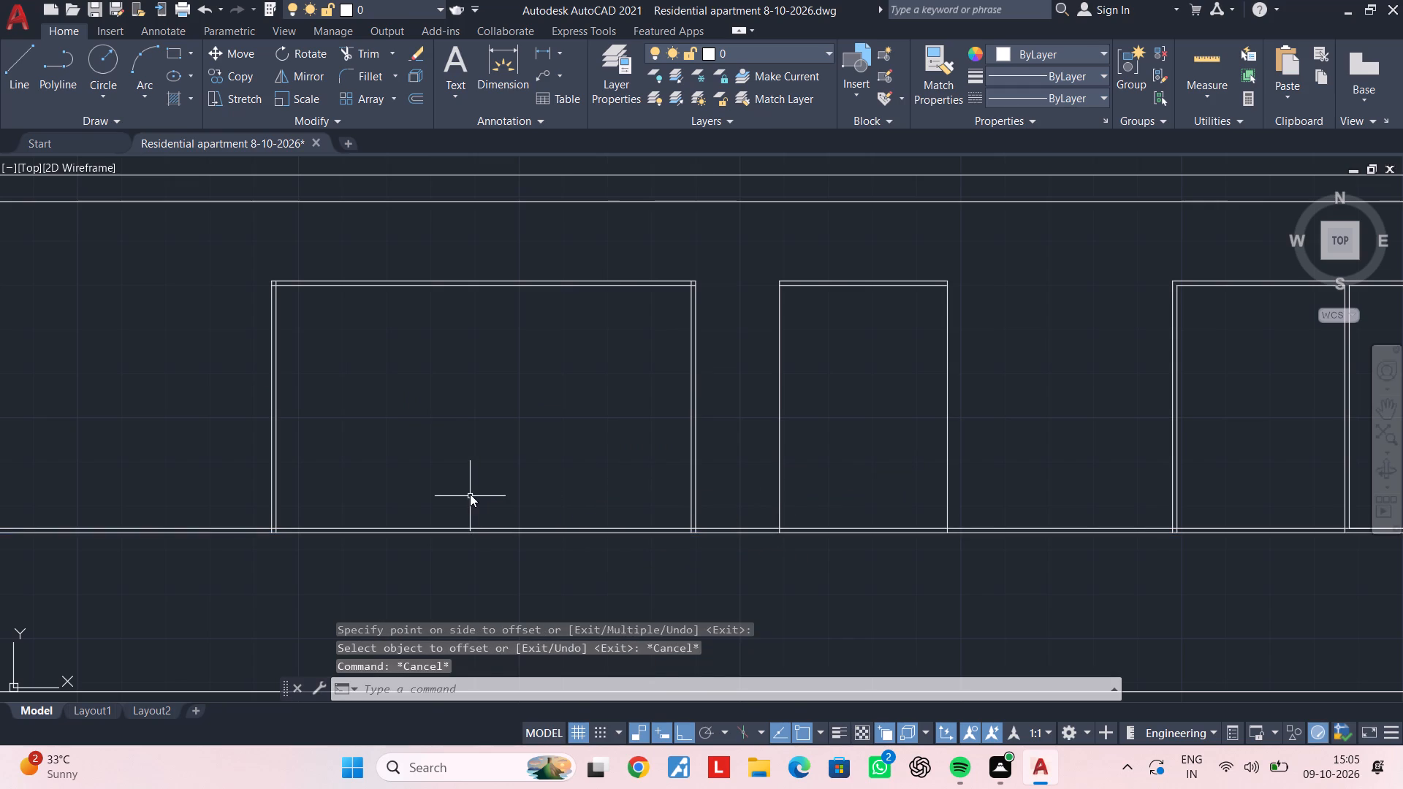
key("r")
key("space")
left_click(244, 527)
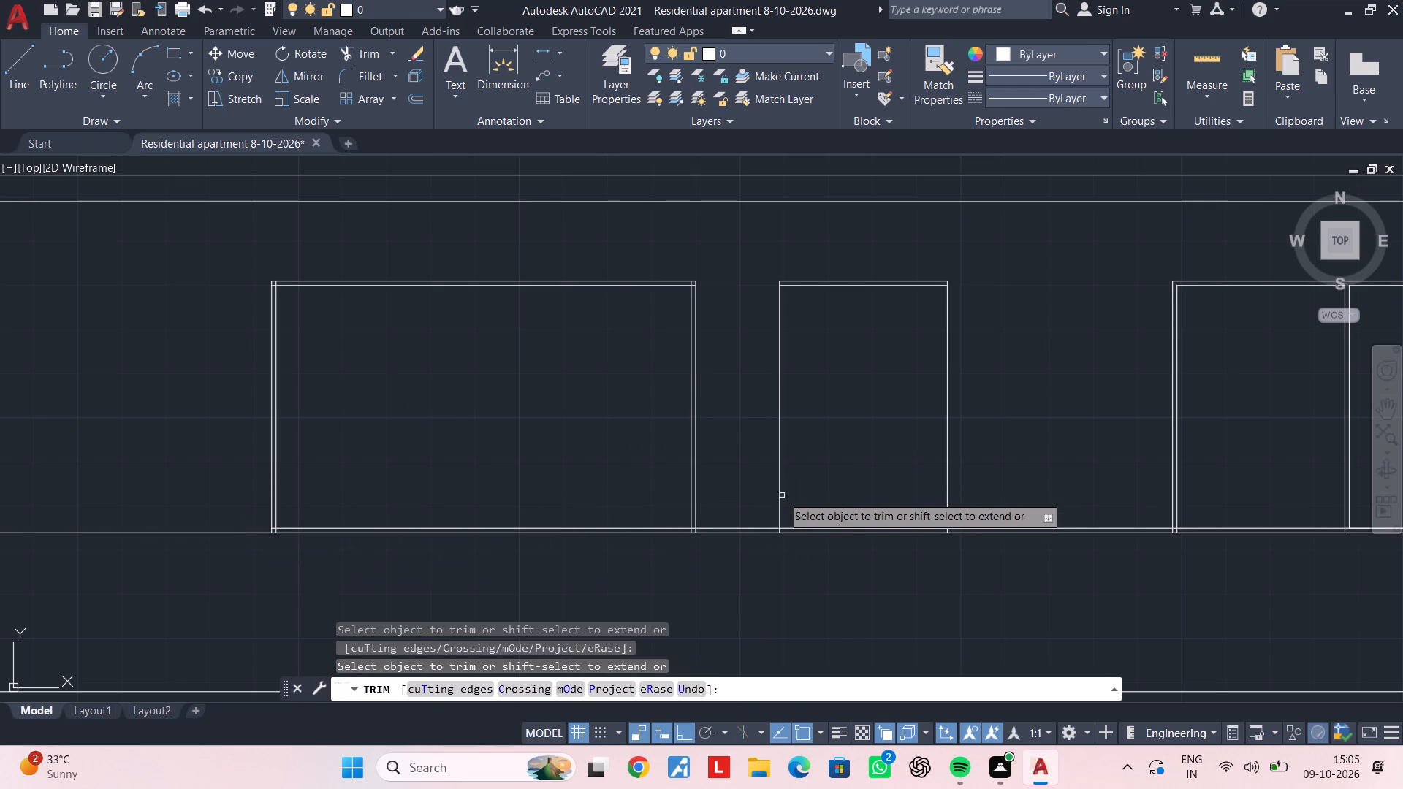
left_click(735, 527)
key("Escape")
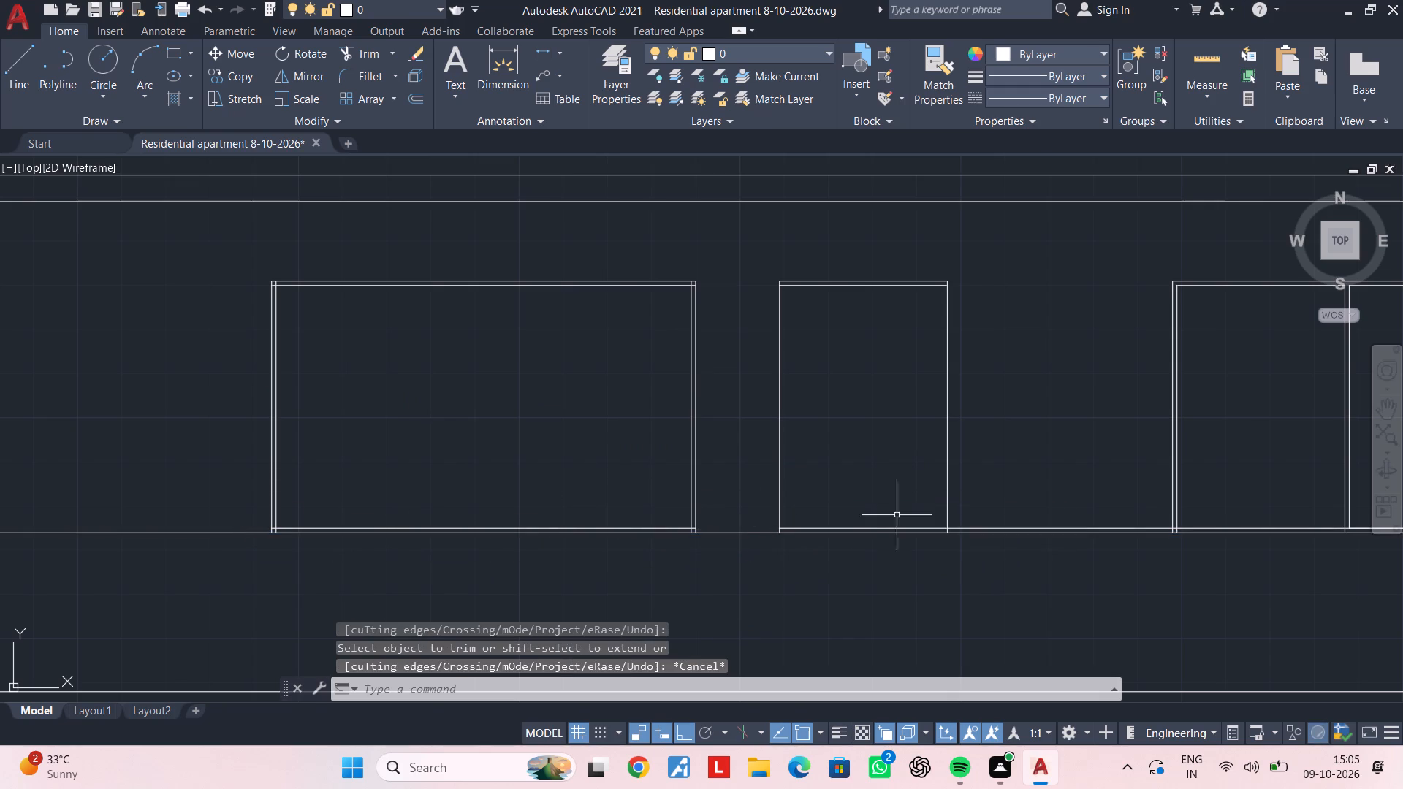
Delete the leftover piece of the inner bottom line running from the narrow bay towards the right-hand opening.
left_click(870, 530)
key("Escape")
left_click(870, 527)
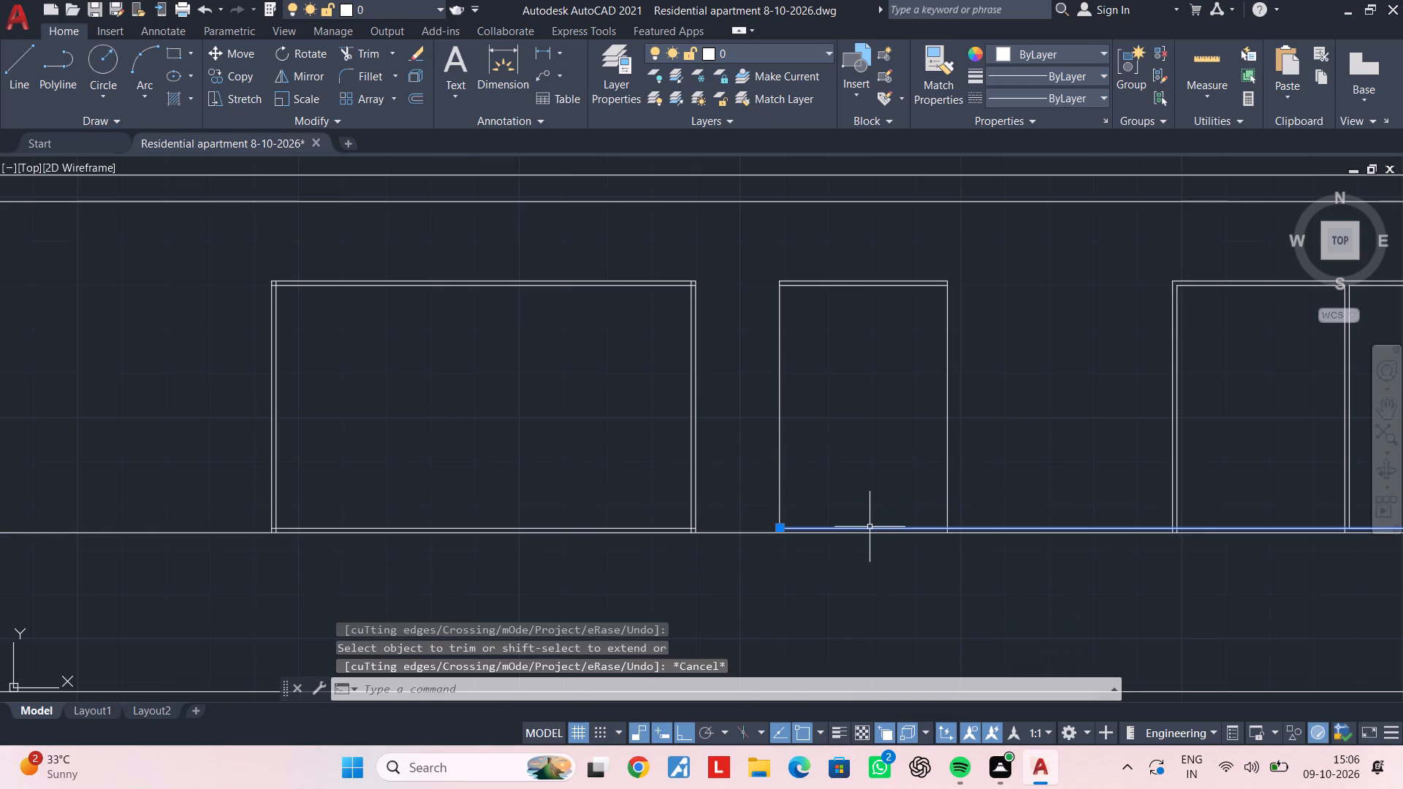
key("Delete")
key("Escape")
key("Escape")
key("Escape")
key("Escape")
key("Escape")
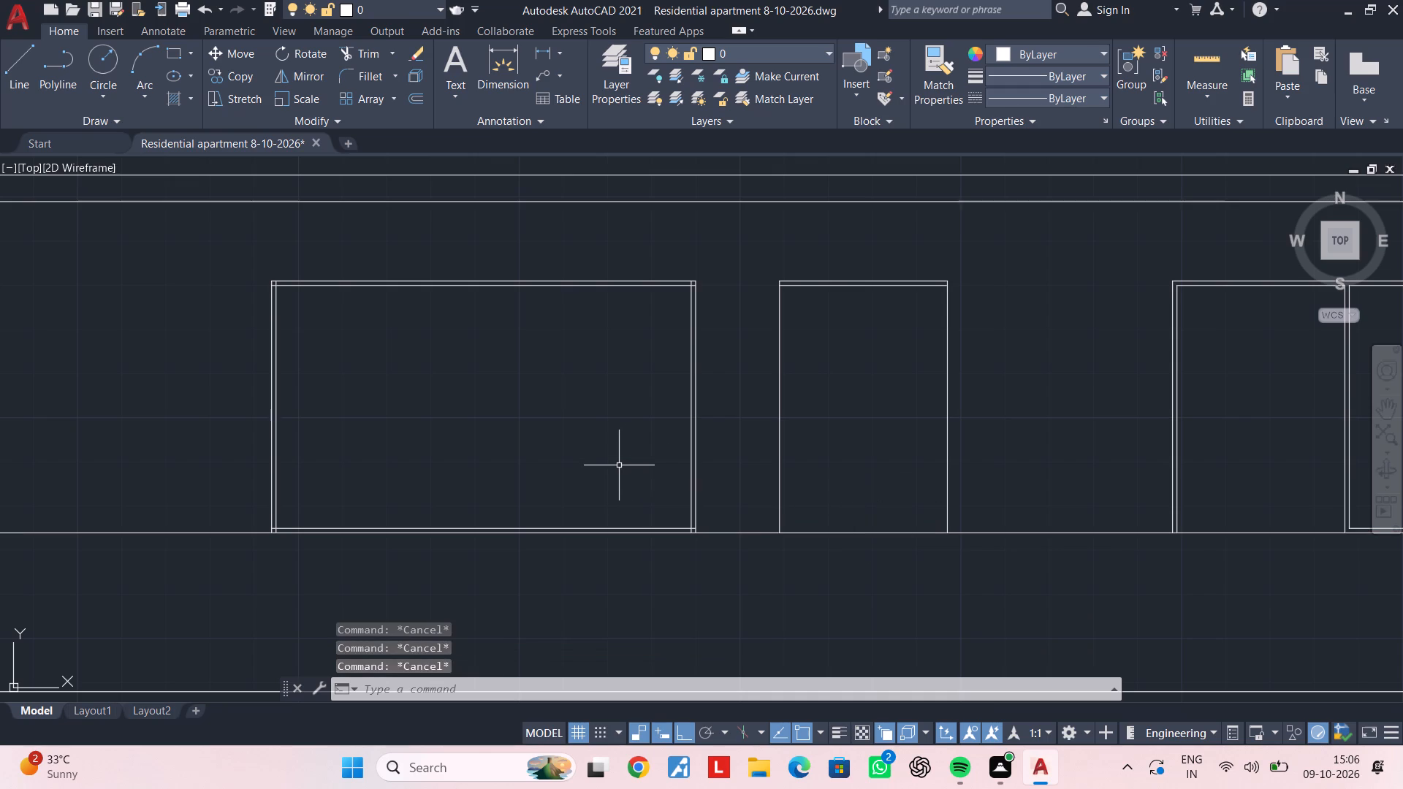
Trim the overlapping inner frame lines at the wide left window's two bottom corners.
key("t")
type("R")
key("space")
scroll(272, 527, "up", 3)
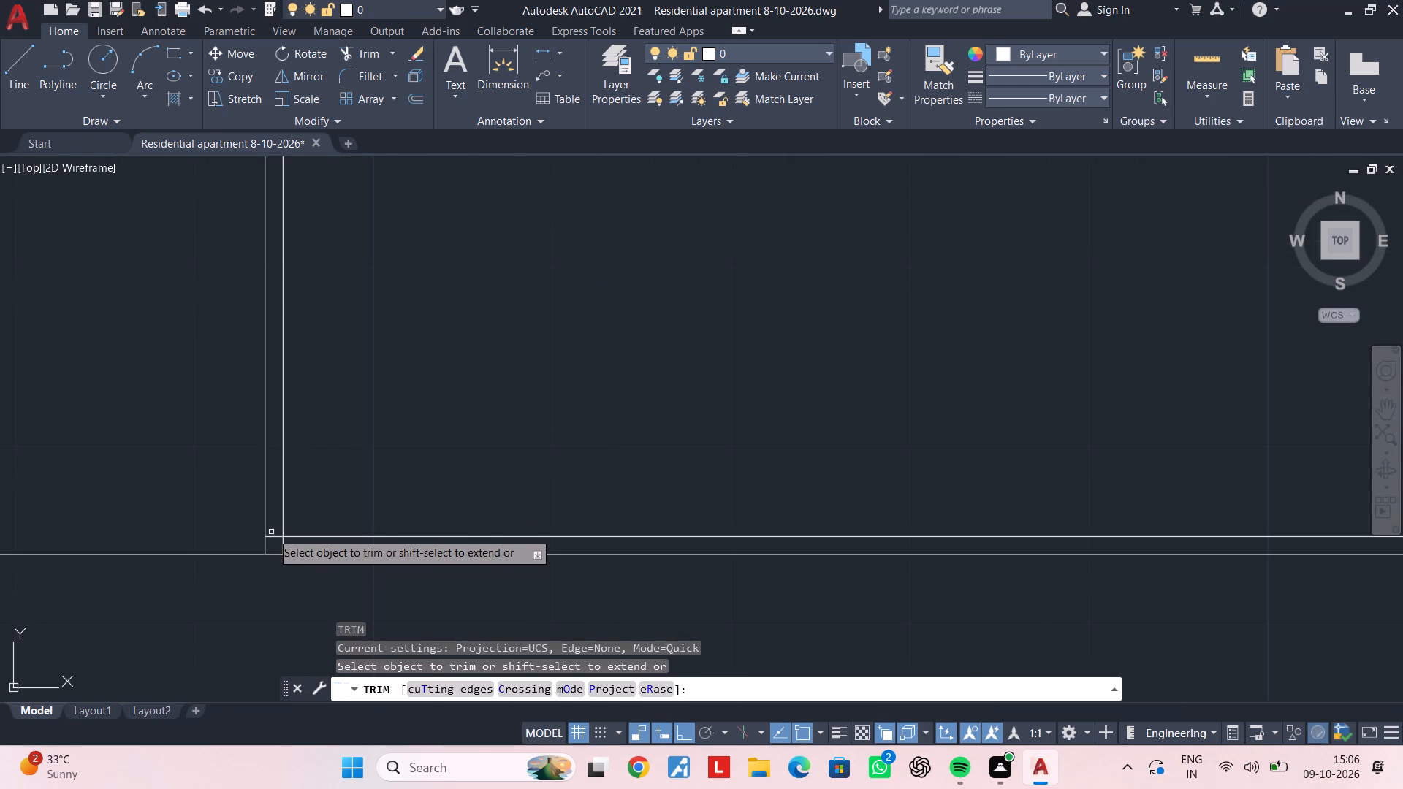
left_click(272, 533)
left_click(275, 541)
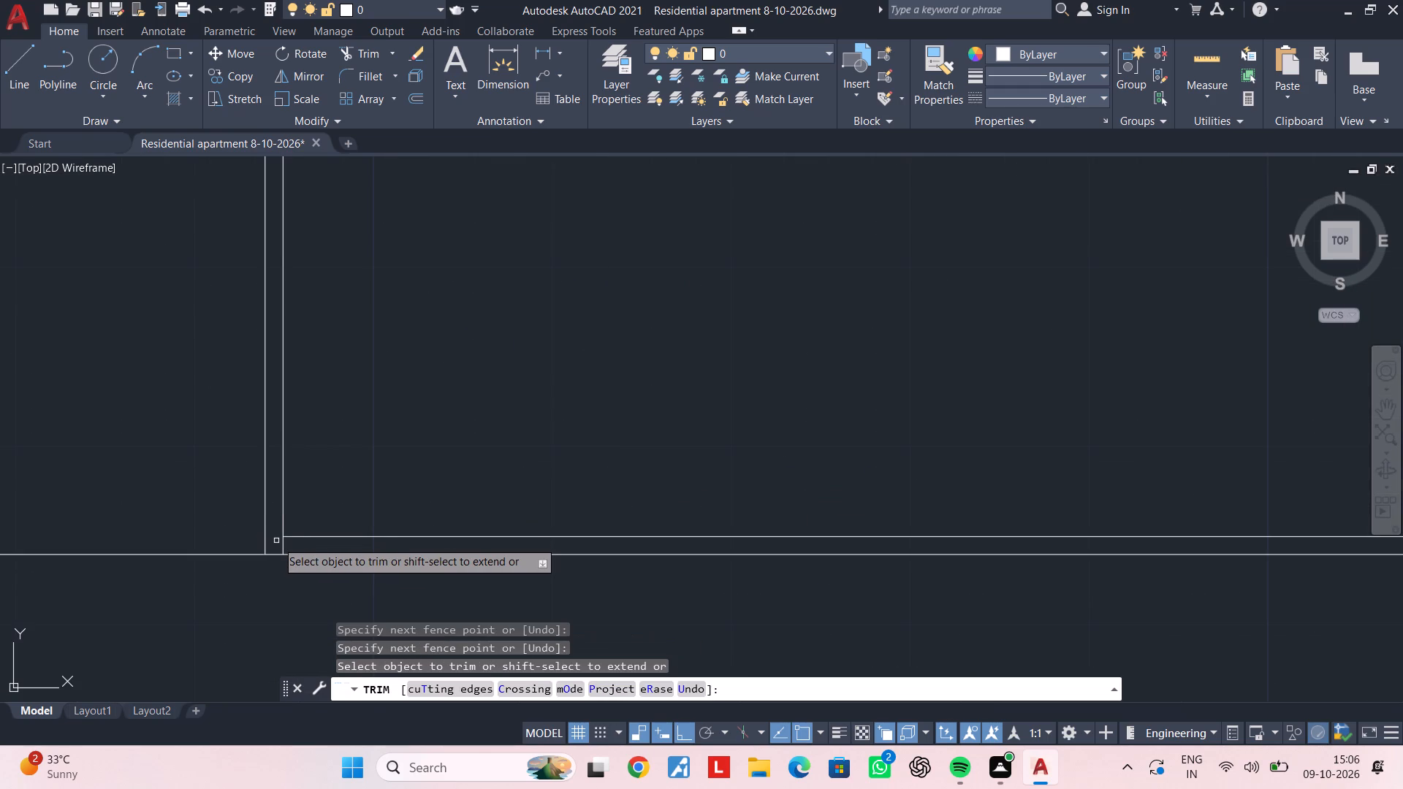
left_click(282, 545)
scroll(613, 449, "down", 4)
middle_click_drag(701, 422, 399, 386)
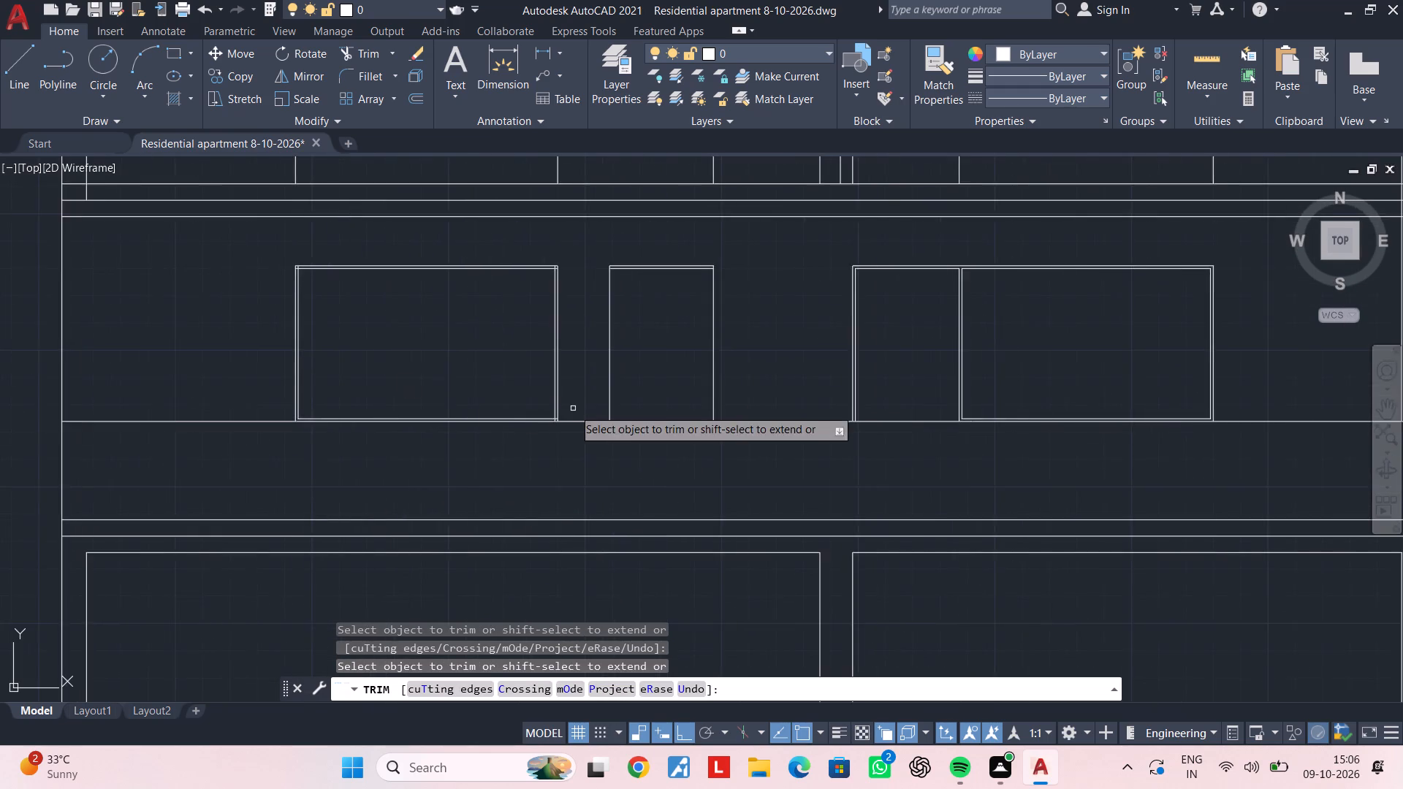
scroll(572, 408, "up", 7)
left_click(425, 516)
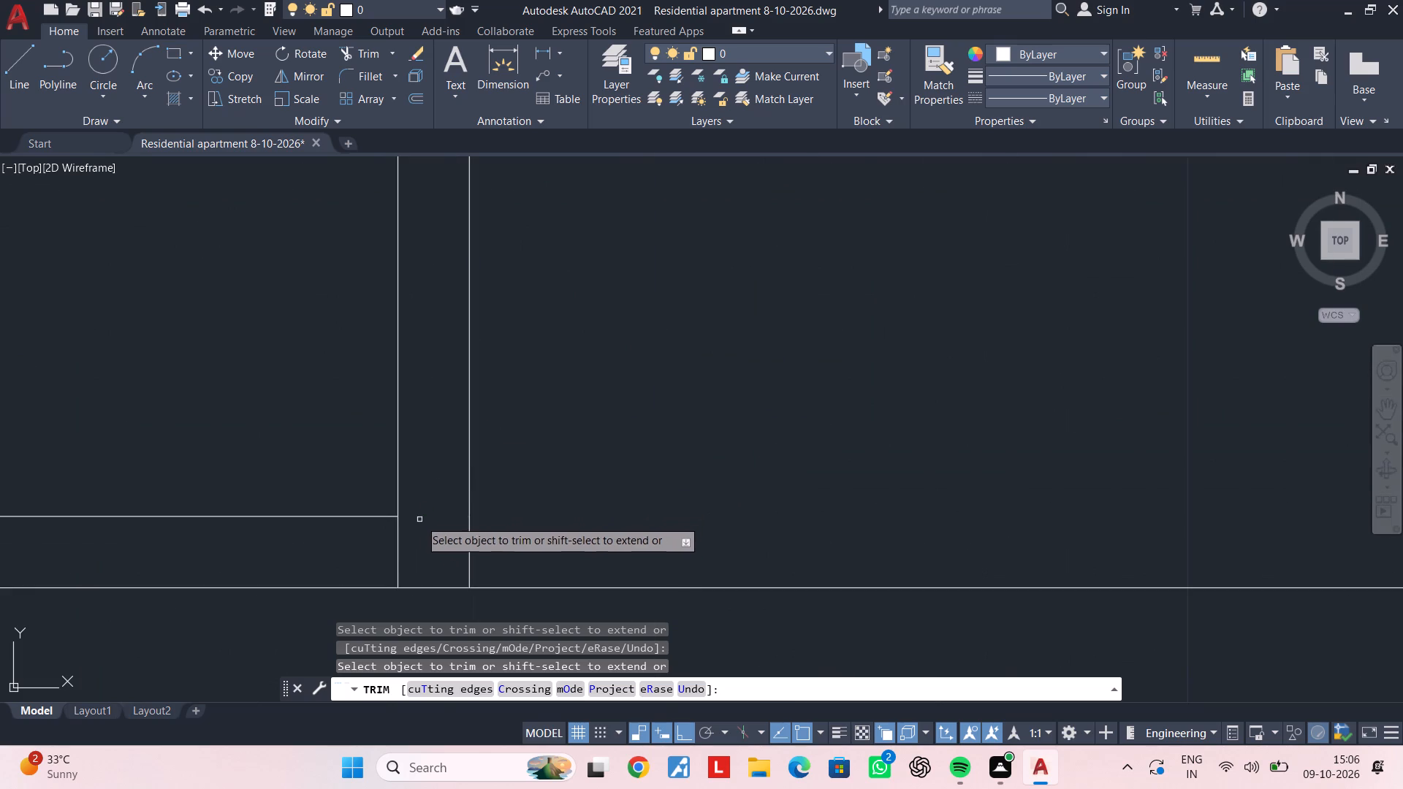
left_click(394, 530)
left_click(400, 530)
scroll(384, 470, "down", 4)
Trim the overlapping inner frame lines at the wide left window's two top corners.
middle_click_drag(327, 267, 436, 488)
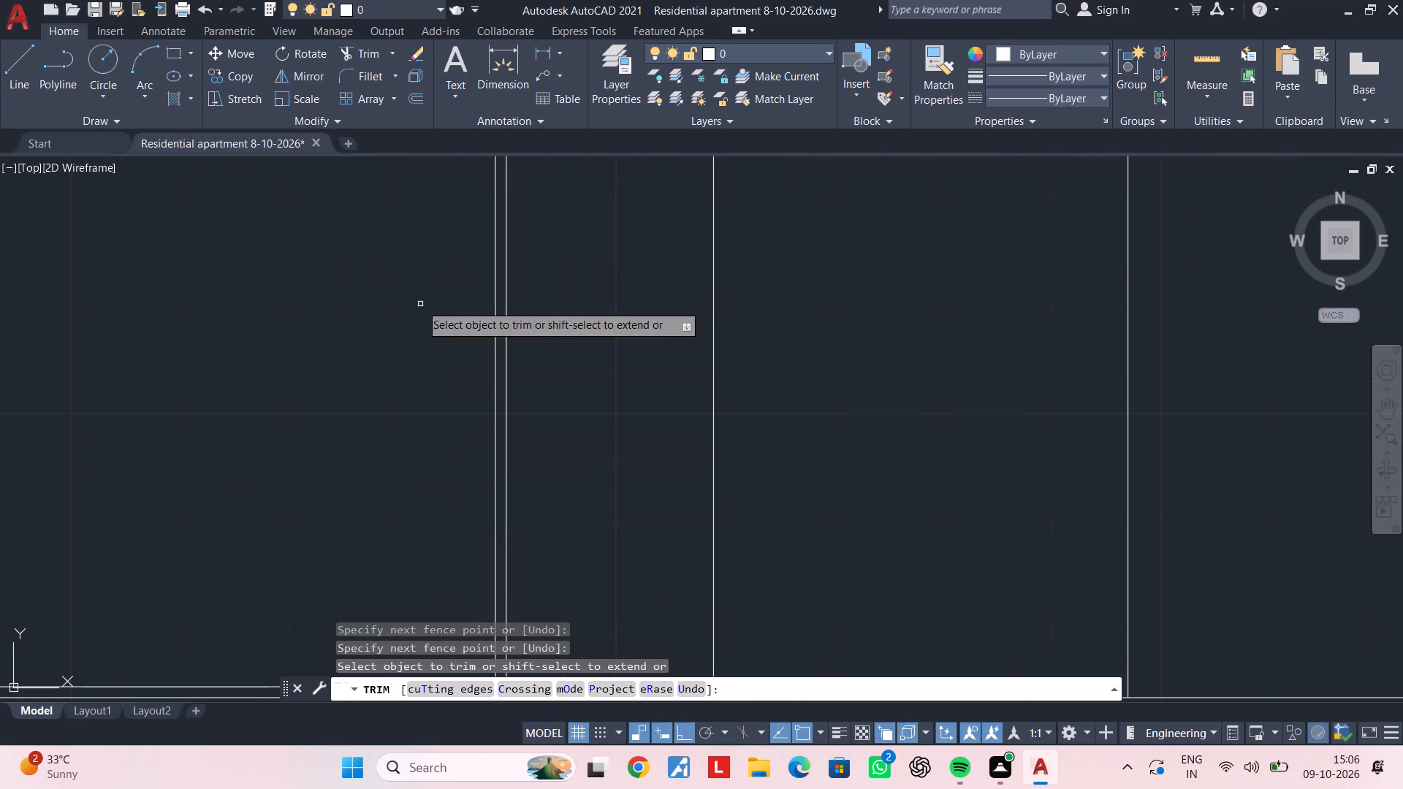
middle_click_drag(417, 281, 468, 389)
scroll(465, 384, "down", 2)
middle_click_drag(463, 378, 512, 473)
scroll(522, 398, "up", 3)
scroll(620, 436, "up", 3)
left_click(616, 435)
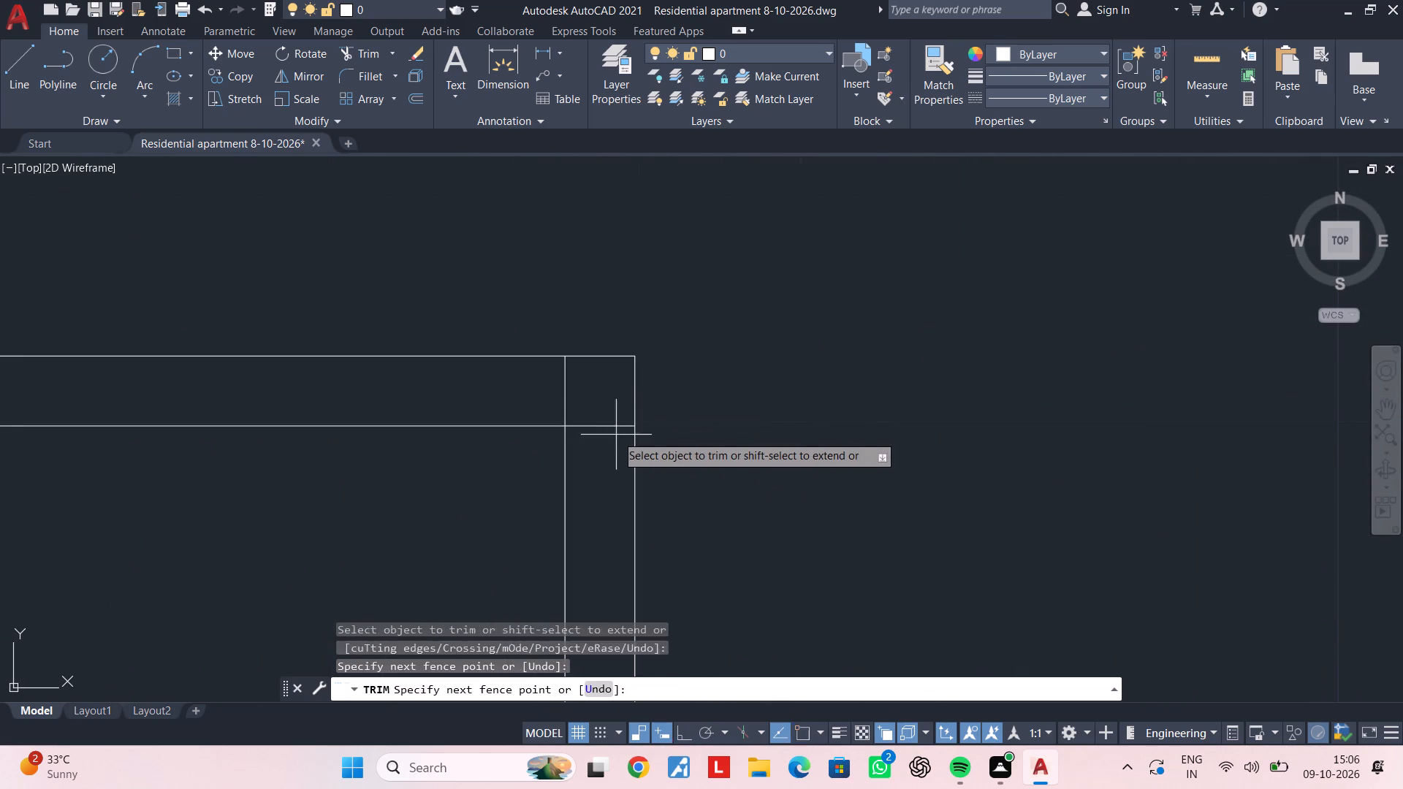
left_click(601, 392)
left_click(590, 401)
left_click(498, 388)
scroll(494, 392, "down", 3)
middle_click_drag(376, 454, 833, 454)
scroll(387, 418, "down", 3)
middle_click_drag(430, 419, 753, 418)
scroll(414, 406, "up", 3)
scroll(555, 419, "up", 3)
left_click(599, 416)
left_click(560, 422)
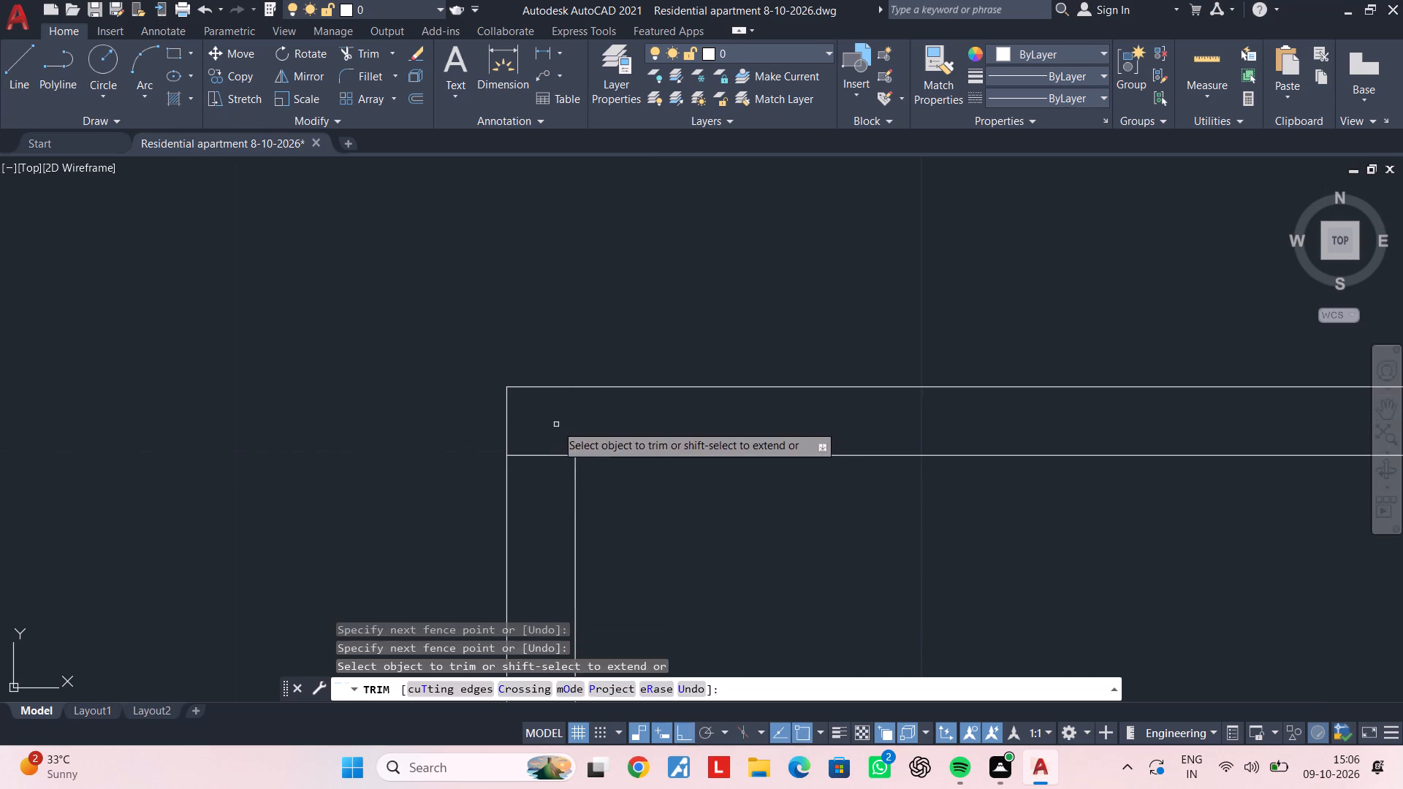
left_click(554, 424)
left_click(537, 477)
scroll(594, 470, "down", 5)
middle_click_drag(762, 460, 370, 382)
scroll(911, 389, "down", 1)
middle_click_drag(772, 382, 558, 377)
scroll(687, 377, "up", 1)
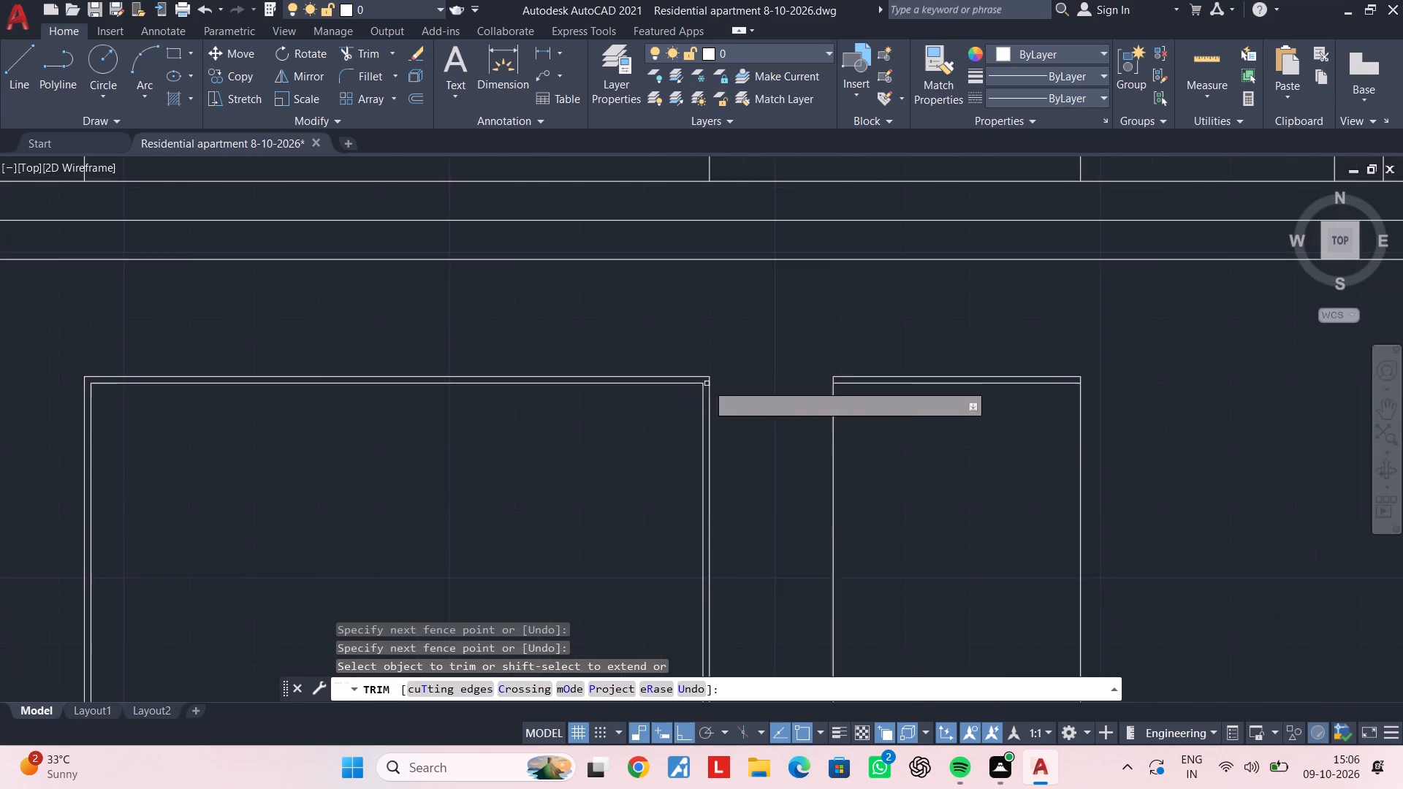
scroll(883, 397, "up", 1)
middle_click_drag(899, 416, 434, 289)
key("Escape")
scroll(513, 307, "down", 1)
key("Escape")
key("Escape")
key("Escape")
key("Escape")
key("Escape")
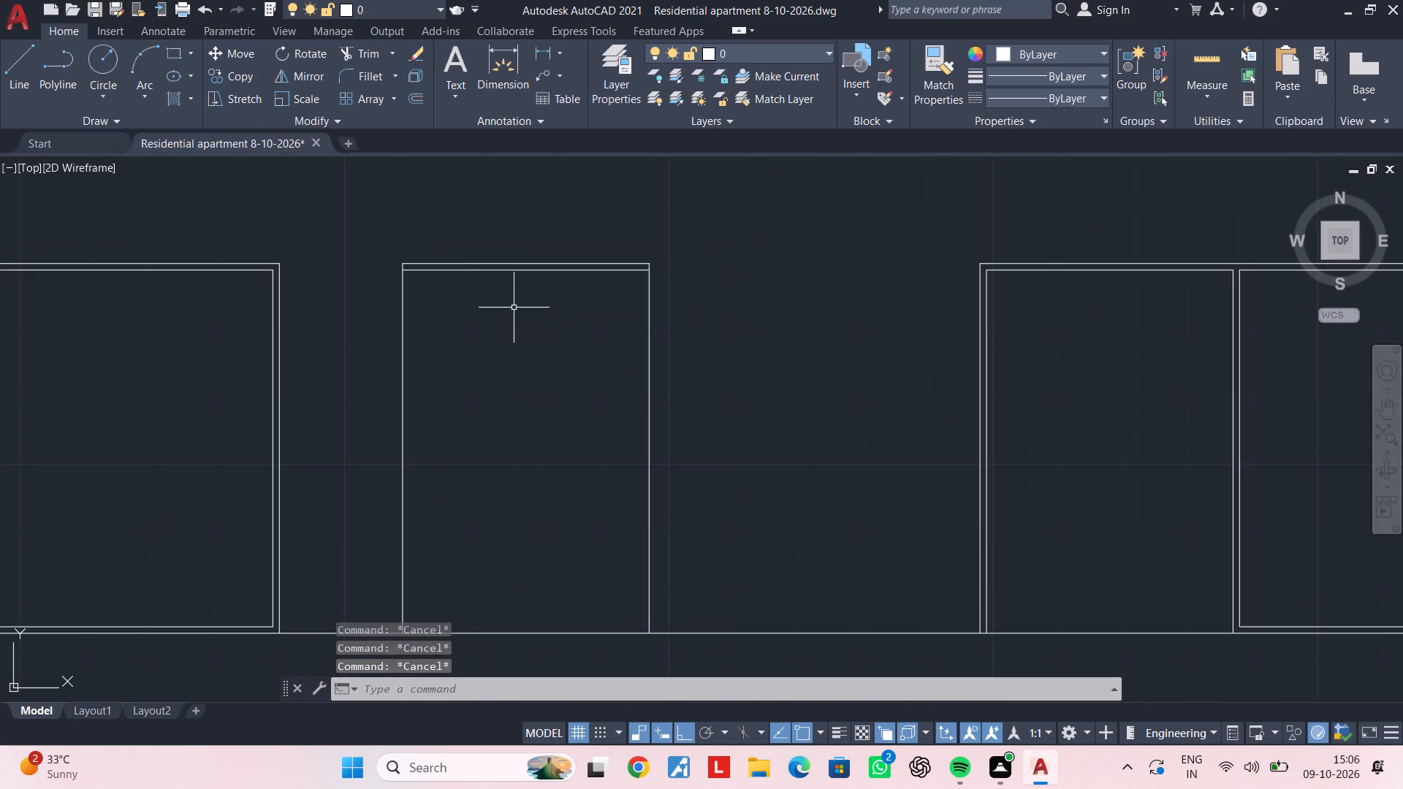
Offset the narrow bay's two side lines 1" inward.
type("OF 1\"")
key("Return")
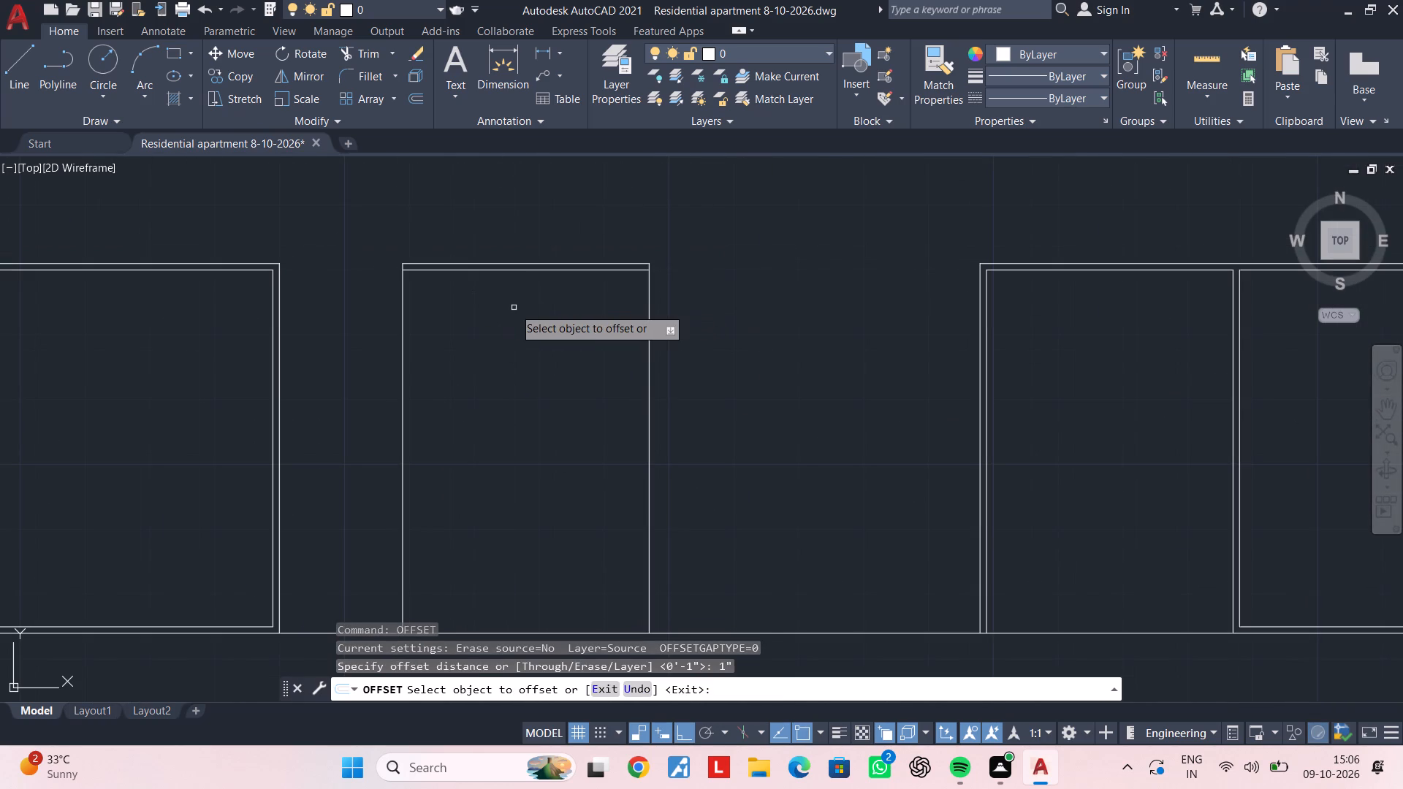
left_click(403, 370)
left_click(482, 364)
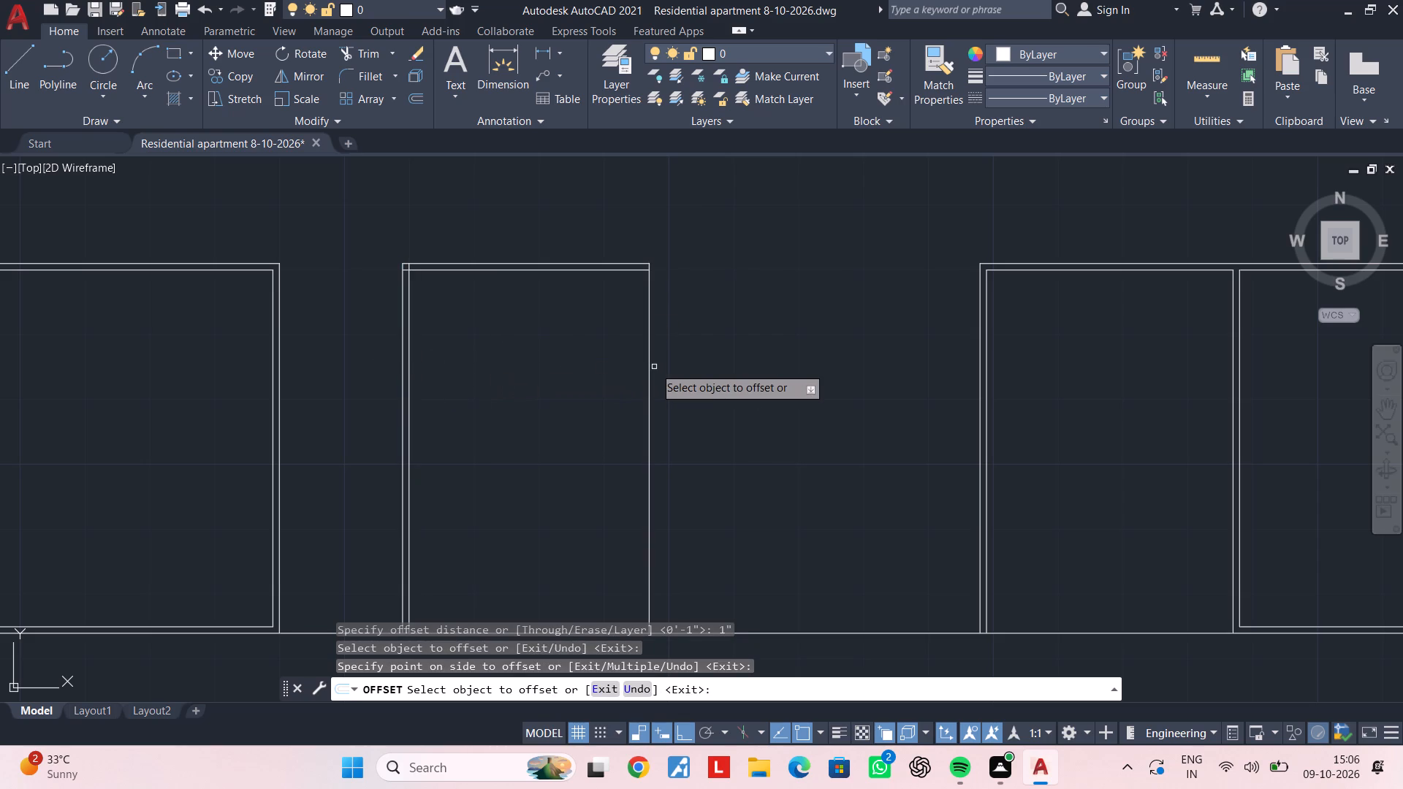
left_click(651, 367)
left_click(590, 367)
key("Escape")
key("Escape")
Trim the overlapping inner frame lines at the narrow bay's two top corners.
key("t")
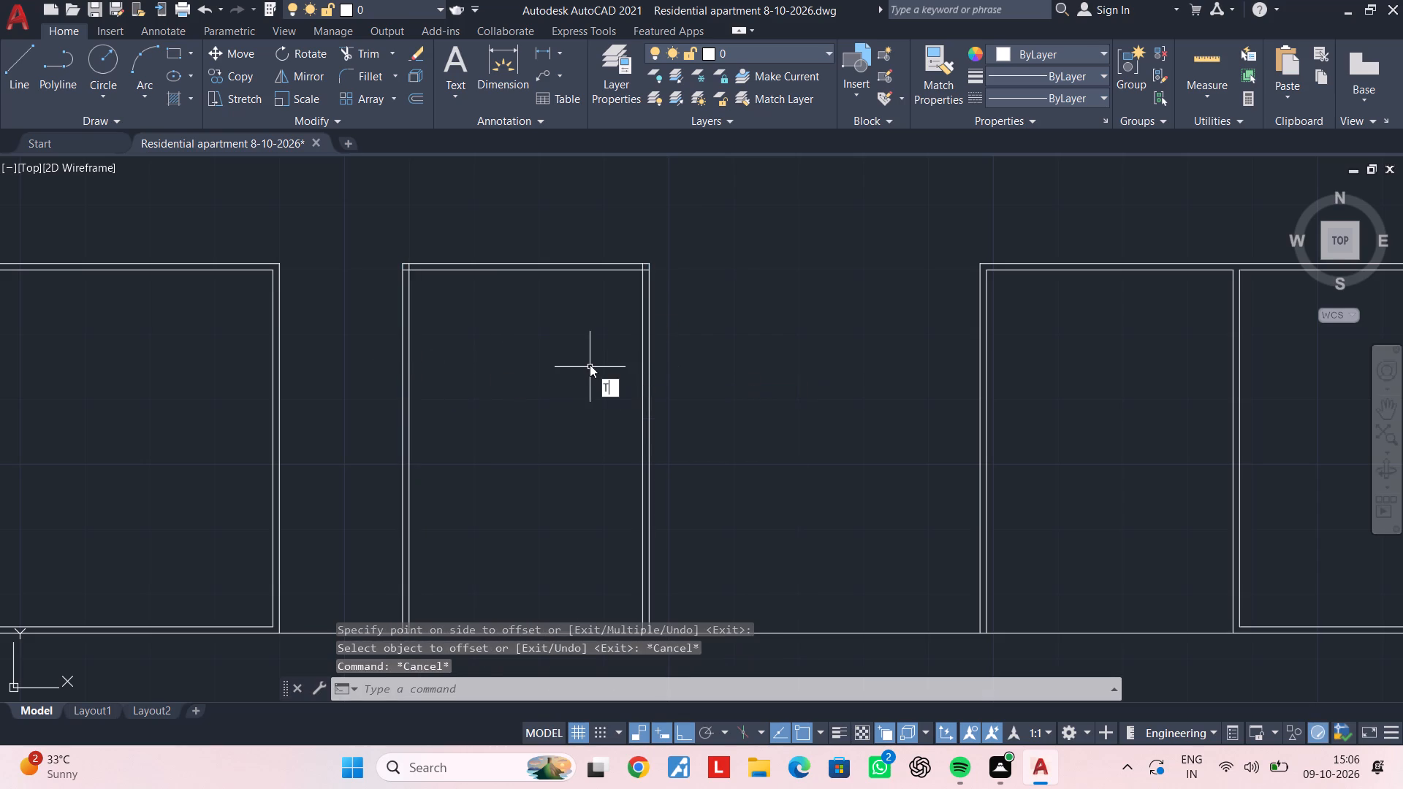
key("r")
key("space")
scroll(657, 256, "up", 3)
left_click(582, 305)
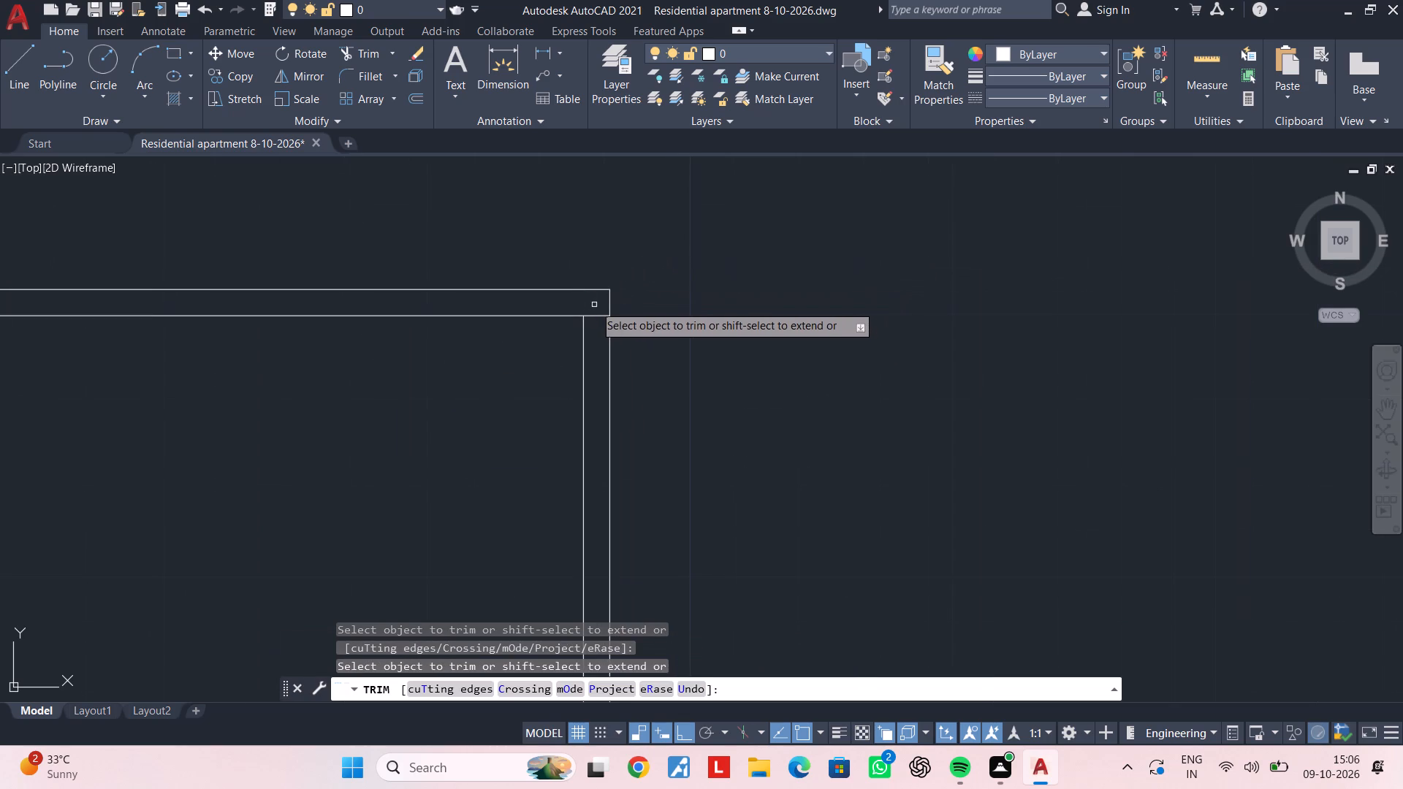
left_click(595, 313)
scroll(476, 358, "down", 3)
middle_click_drag(476, 362, 669, 353)
scroll(468, 345, "up", 3)
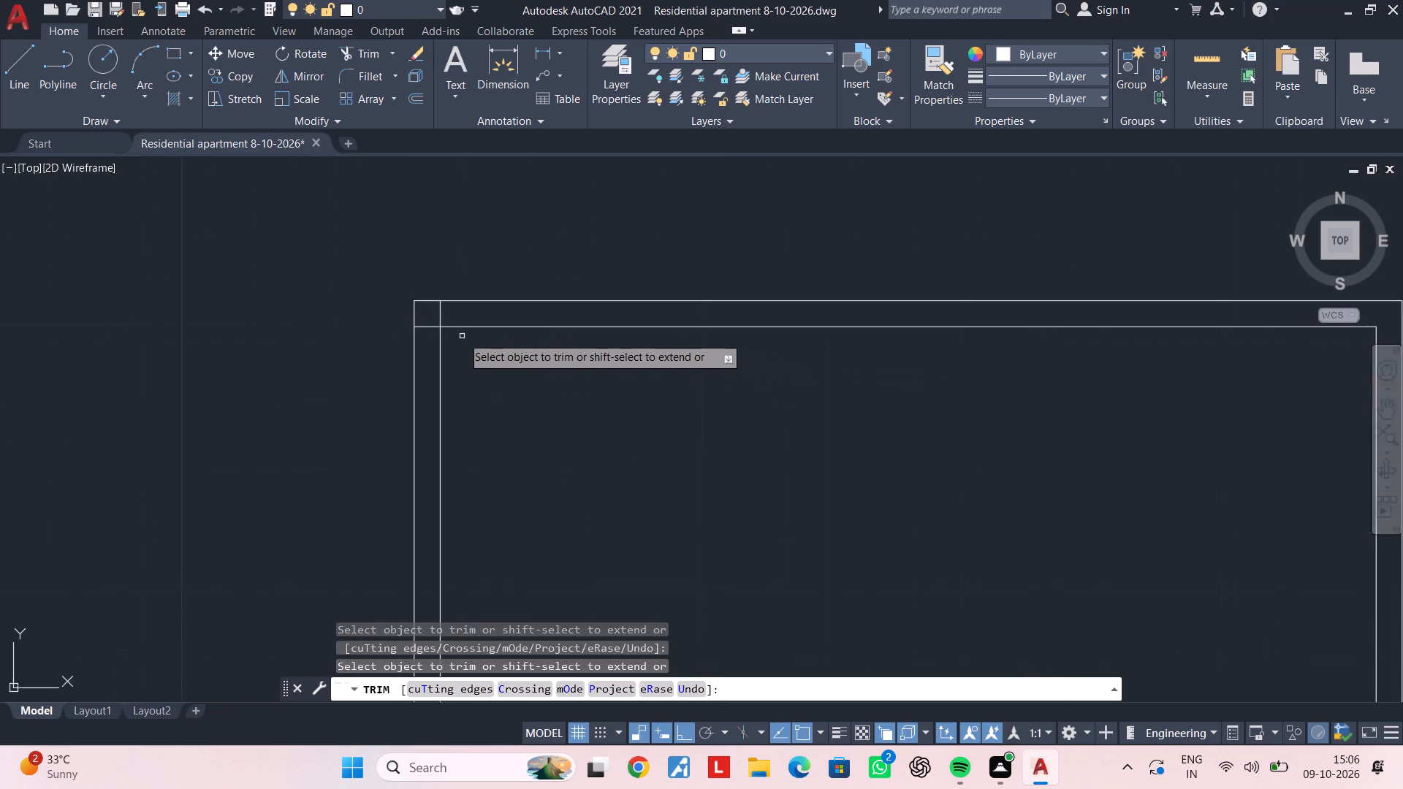
scroll(462, 336, "up", 2)
left_click(402, 291)
left_click(373, 312)
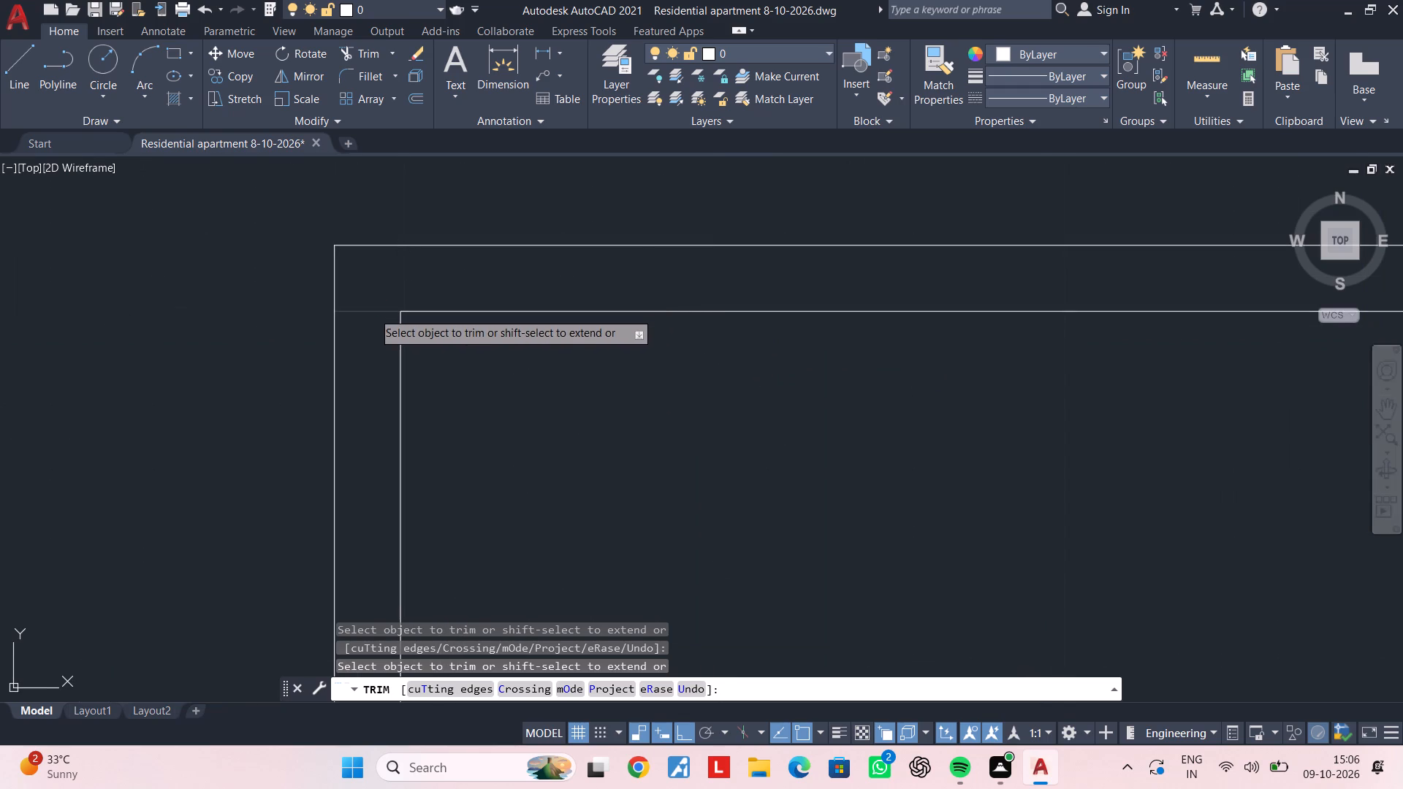
key("Escape")
scroll(571, 351, "down", 5)
key("Escape")
scroll(797, 381, "down", 2)
middle_click_drag(804, 384, 585, 348)
key("Escape")
key("Escape")
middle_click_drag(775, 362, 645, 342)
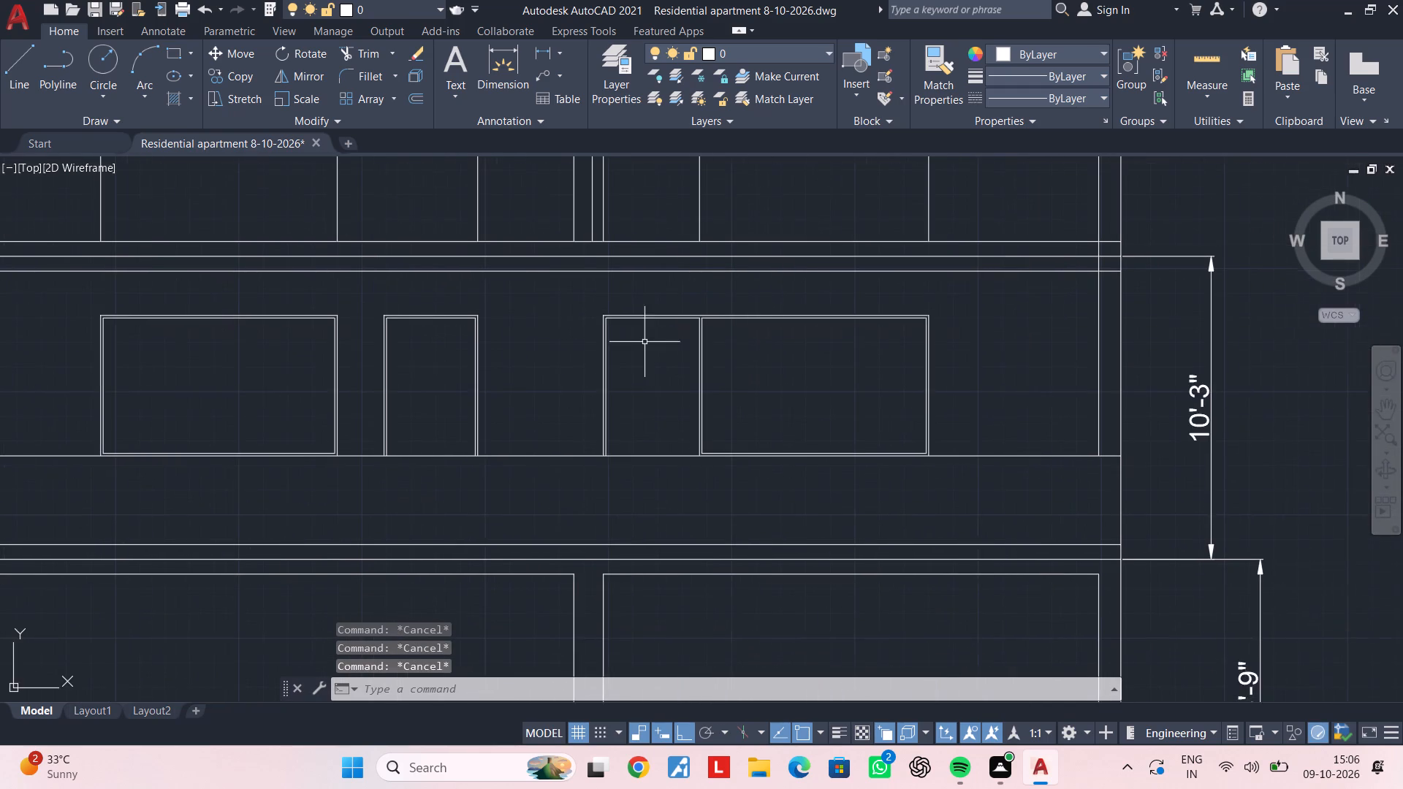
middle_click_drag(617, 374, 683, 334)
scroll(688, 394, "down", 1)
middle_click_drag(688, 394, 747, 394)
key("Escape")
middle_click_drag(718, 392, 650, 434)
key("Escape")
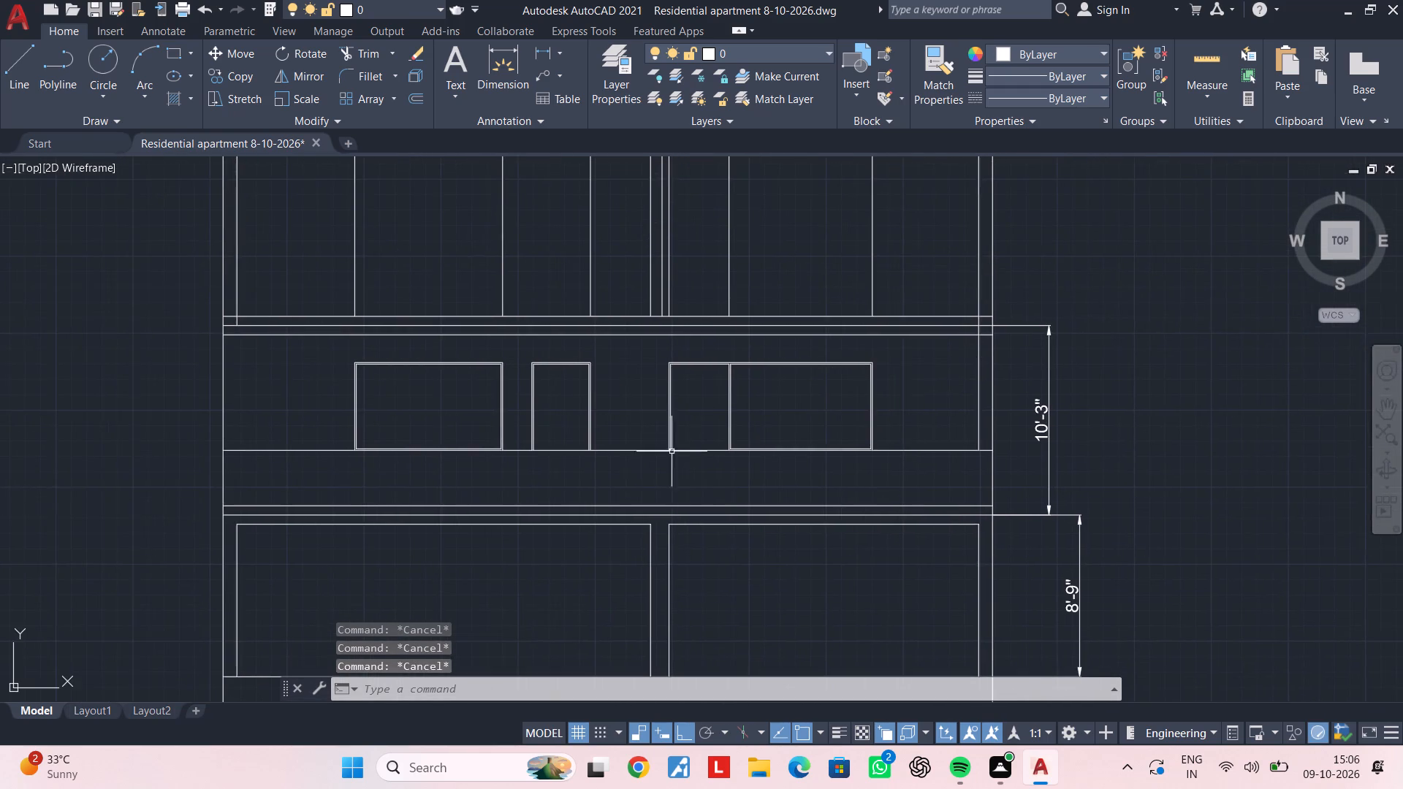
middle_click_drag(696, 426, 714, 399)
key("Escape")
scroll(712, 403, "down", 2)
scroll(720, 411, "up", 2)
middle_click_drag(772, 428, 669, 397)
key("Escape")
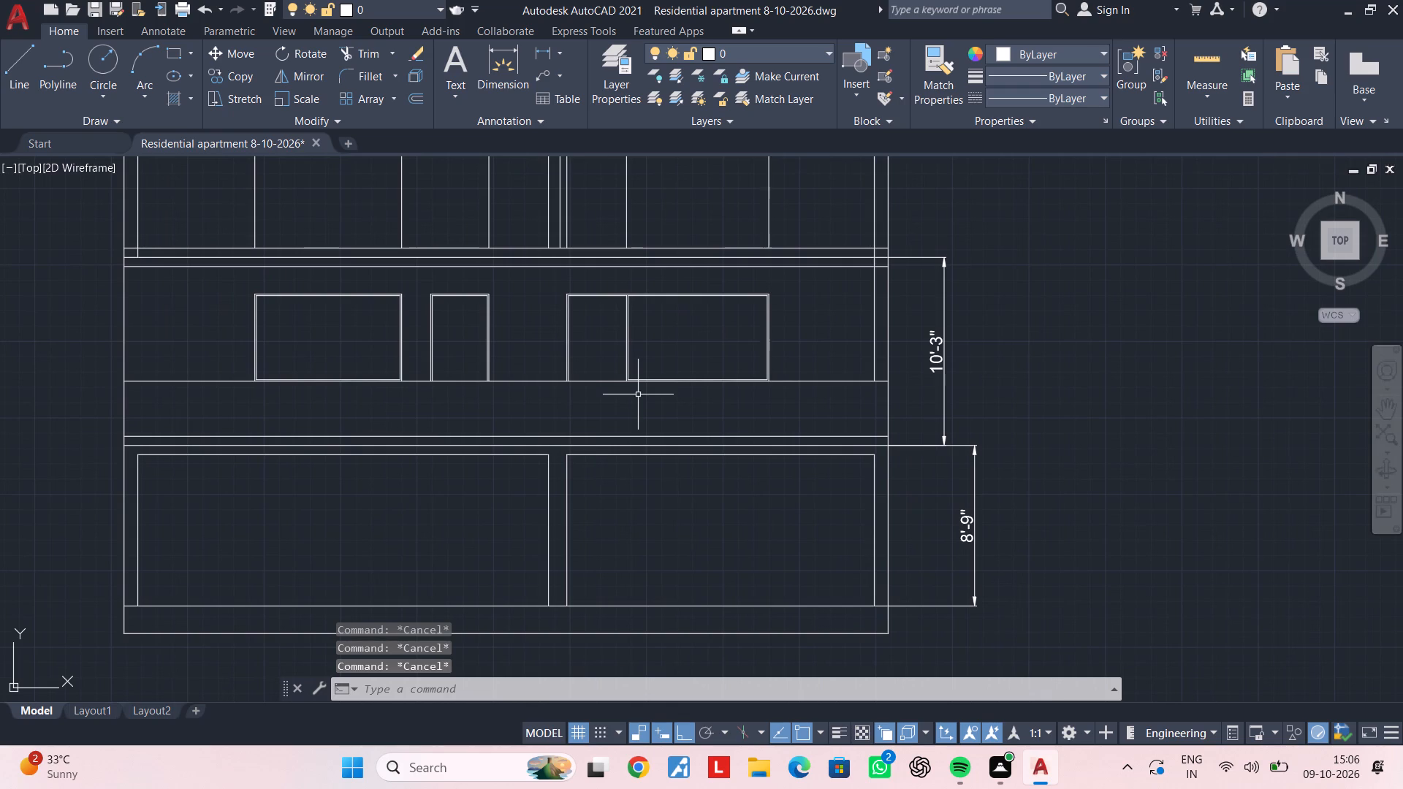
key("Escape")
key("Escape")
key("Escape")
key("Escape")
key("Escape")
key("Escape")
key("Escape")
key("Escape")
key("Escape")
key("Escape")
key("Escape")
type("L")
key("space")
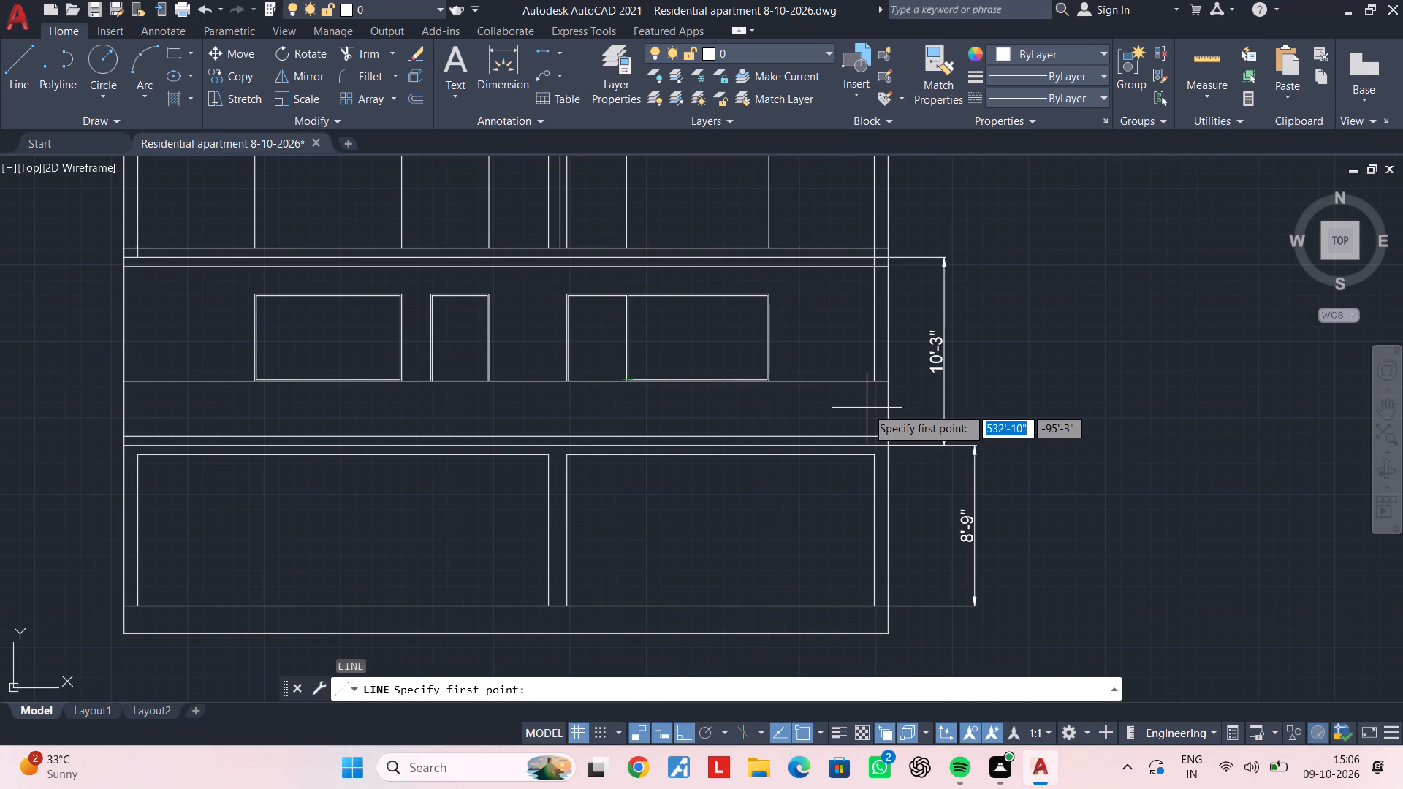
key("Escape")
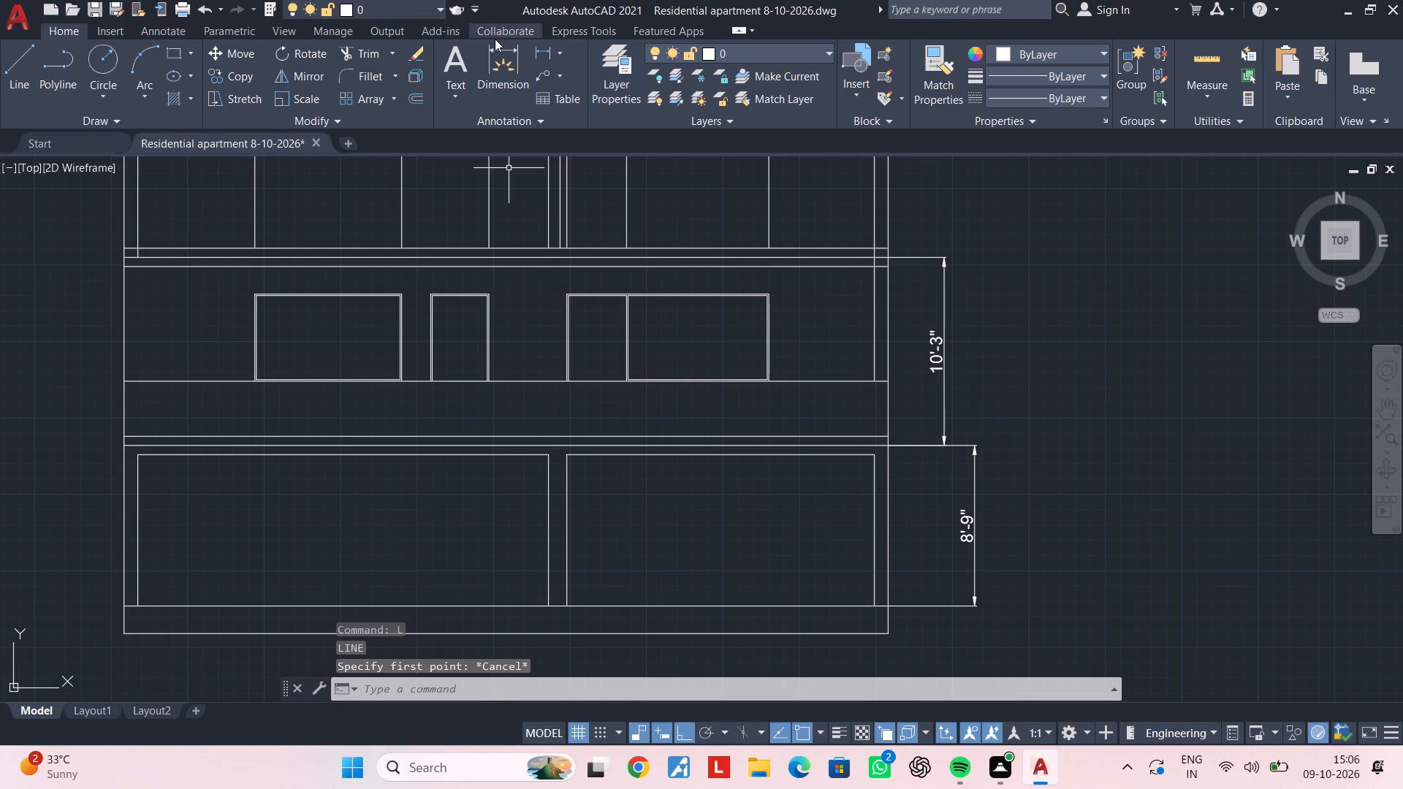
Measure the elevation's overall width between its outer side lines below the openings.
left_click(547, 53)
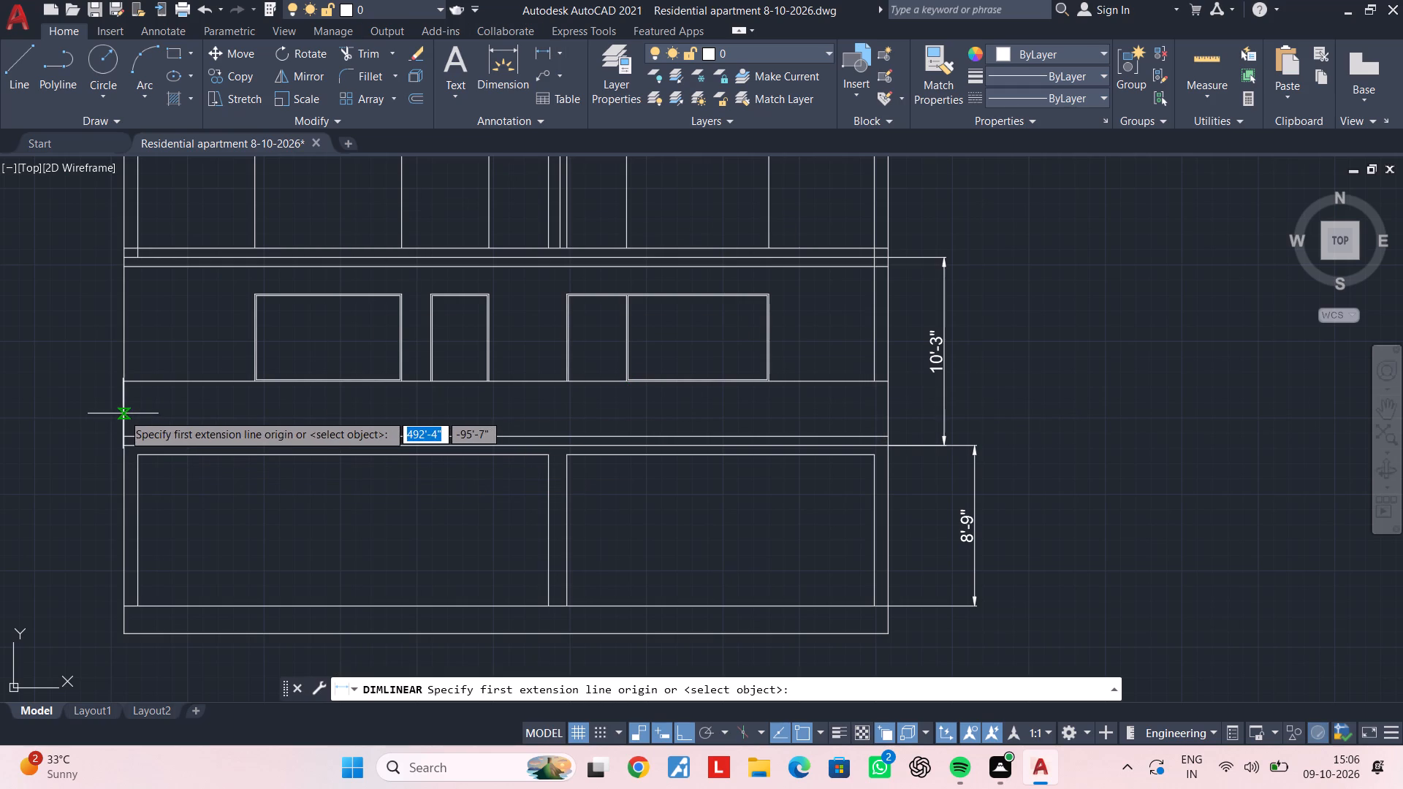
left_click(123, 405)
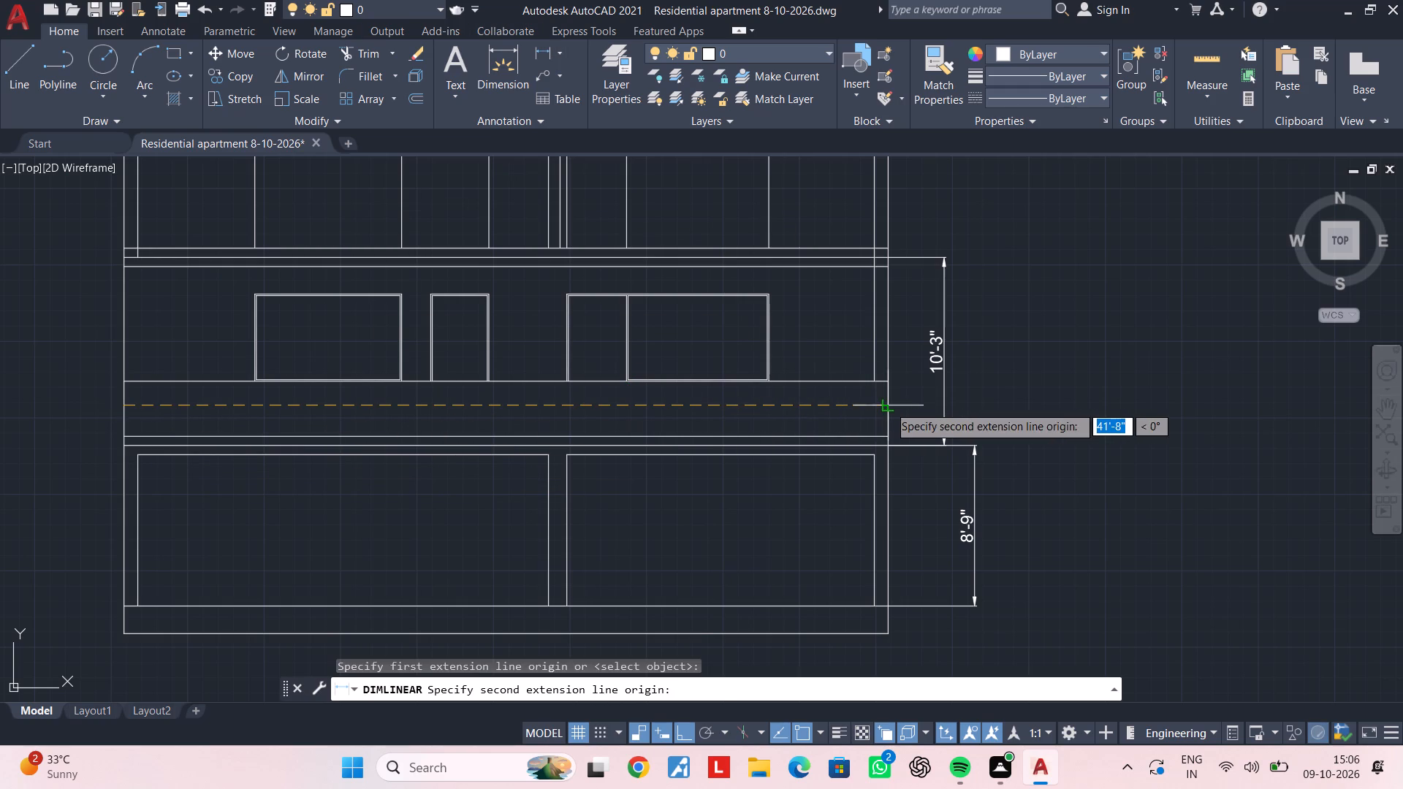
left_click(889, 405)
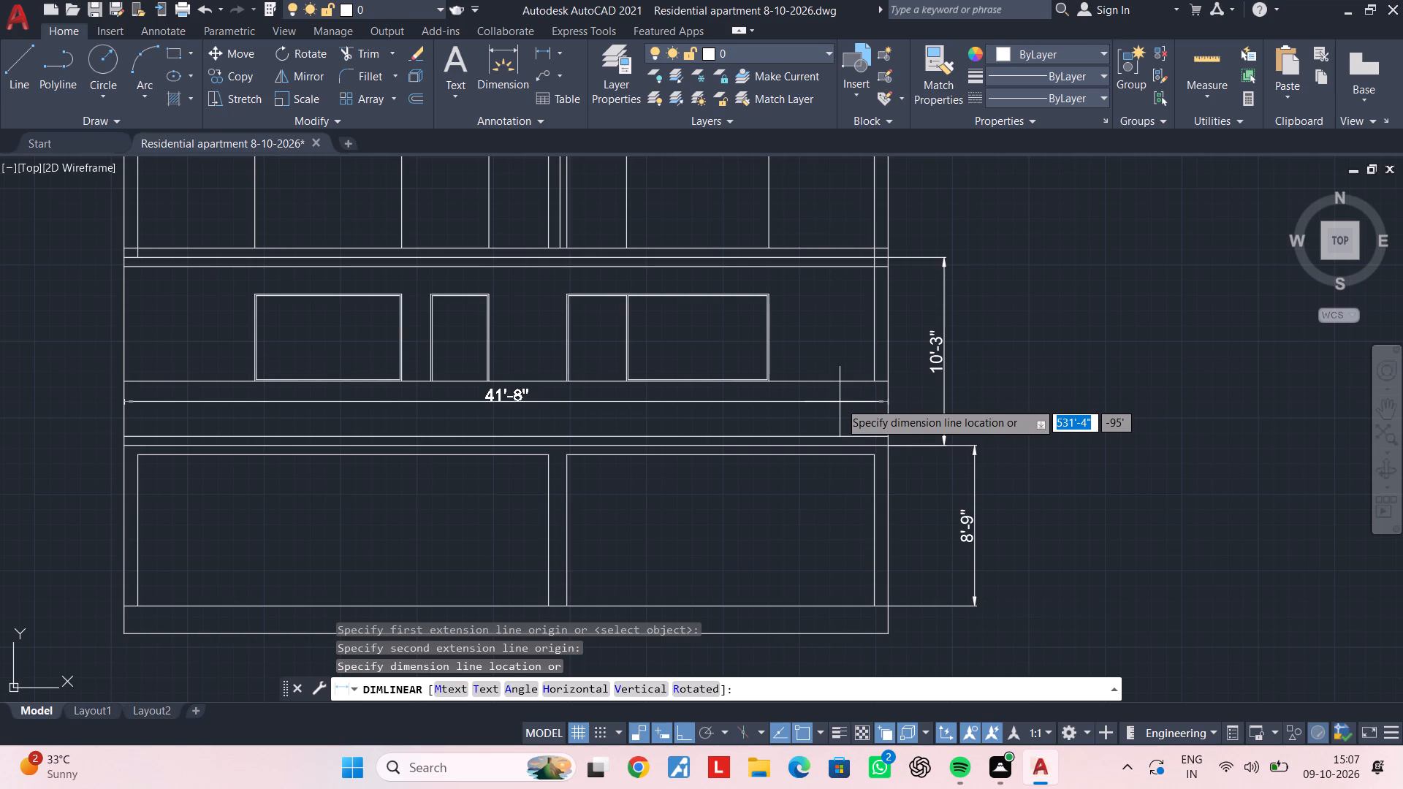
key("Escape")
key("Escape")
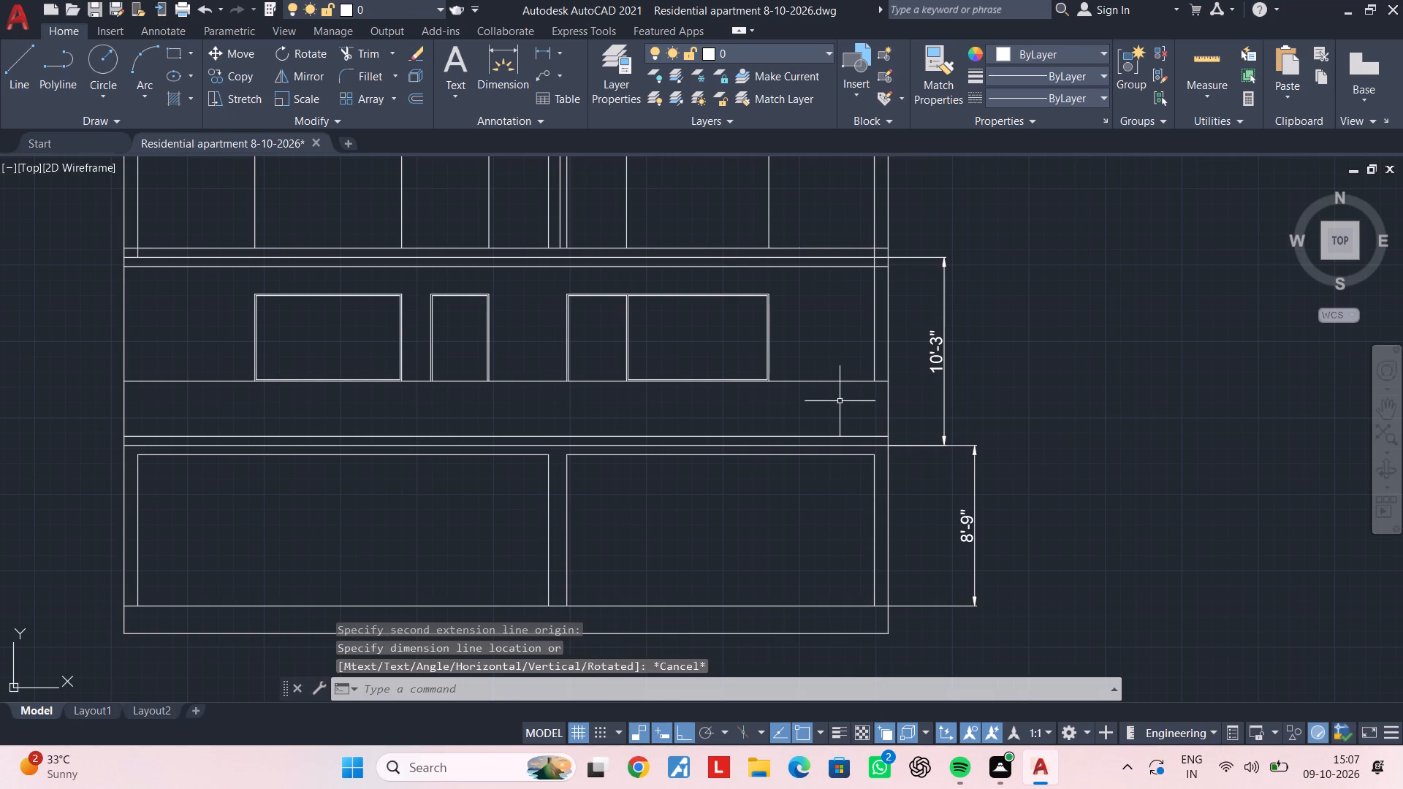
key("Escape")
key("Escape")
key("Escape")
key("Escape")
key("Escape")
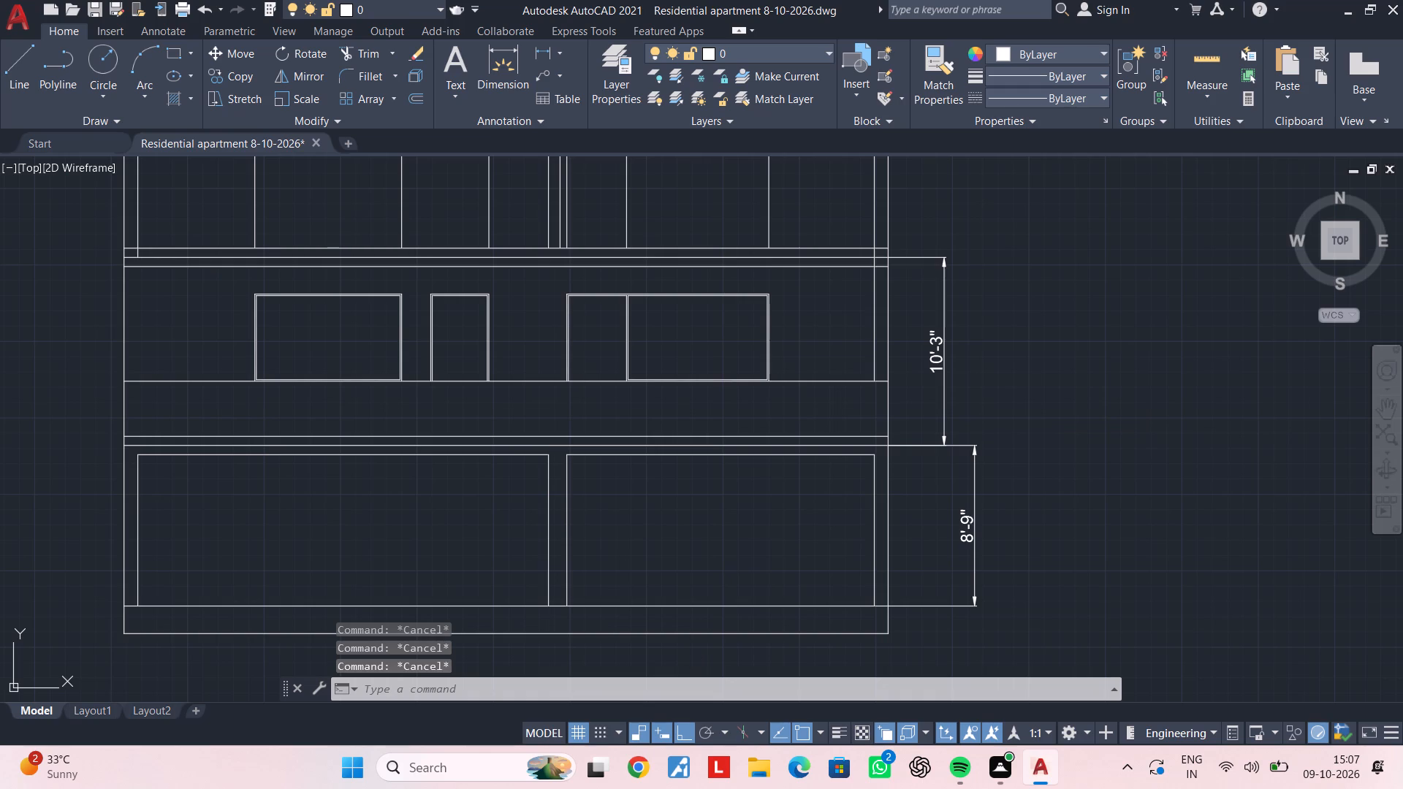
key("Escape")
Offset the storey's right inner wall line 3' inward, towards the right-hand opening.
type("OF")
key("space")
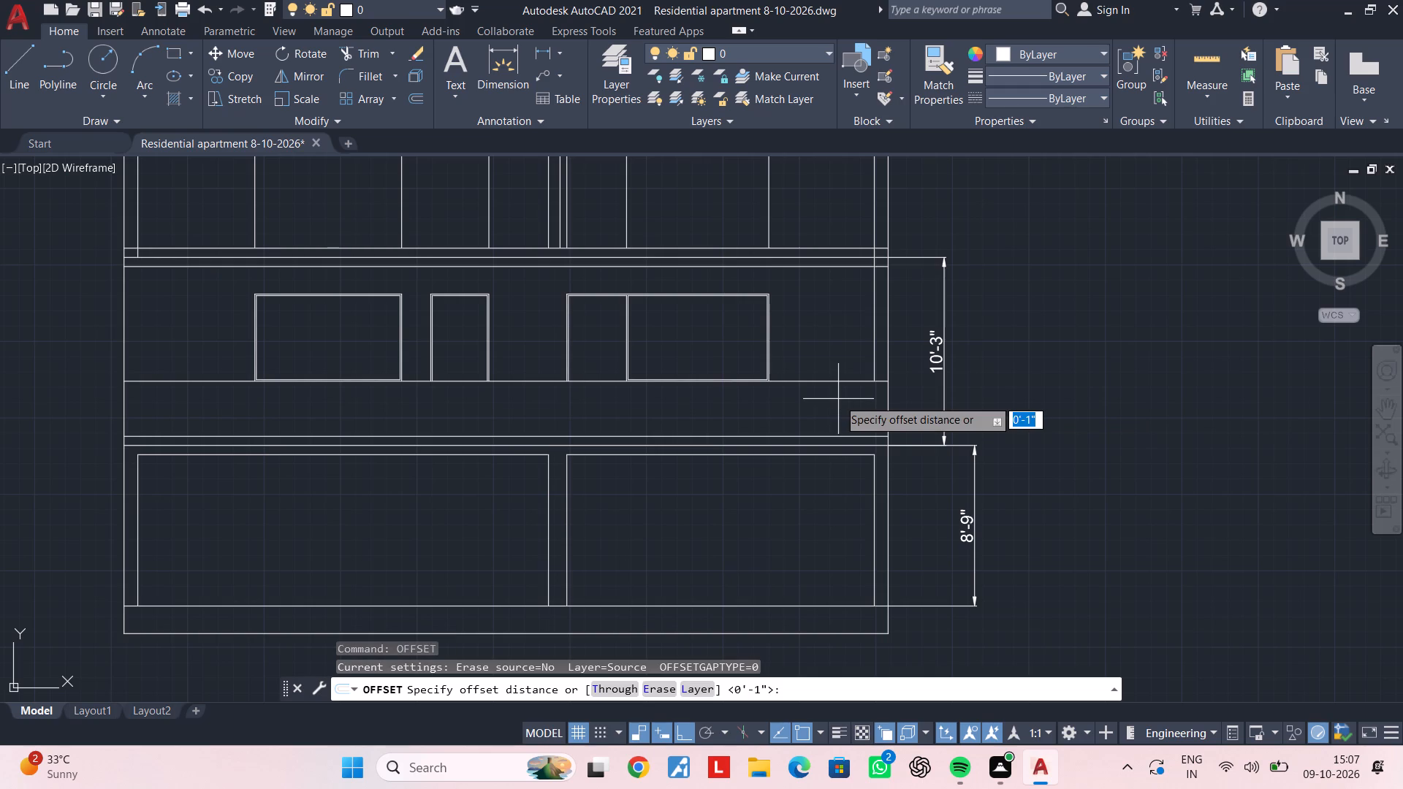
type("3'")
key("Return")
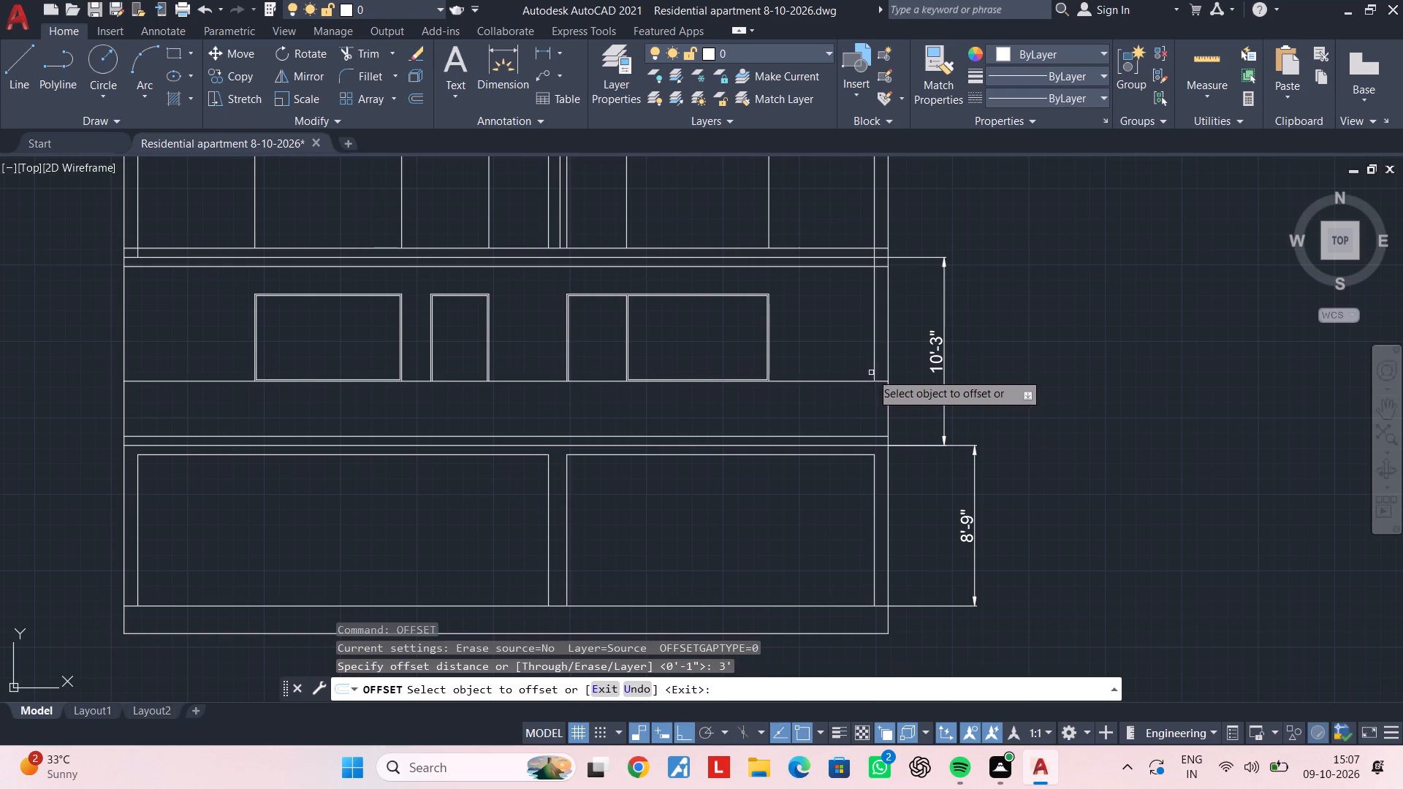
left_click(873, 370)
left_click(845, 370)
key("Escape")
key("Escape")
Extend the new 3' offset line down to the upper slab line above the ground-floor bays.
type("EX")
key("space")
left_click(845, 370)
left_click(814, 369)
key("Escape")
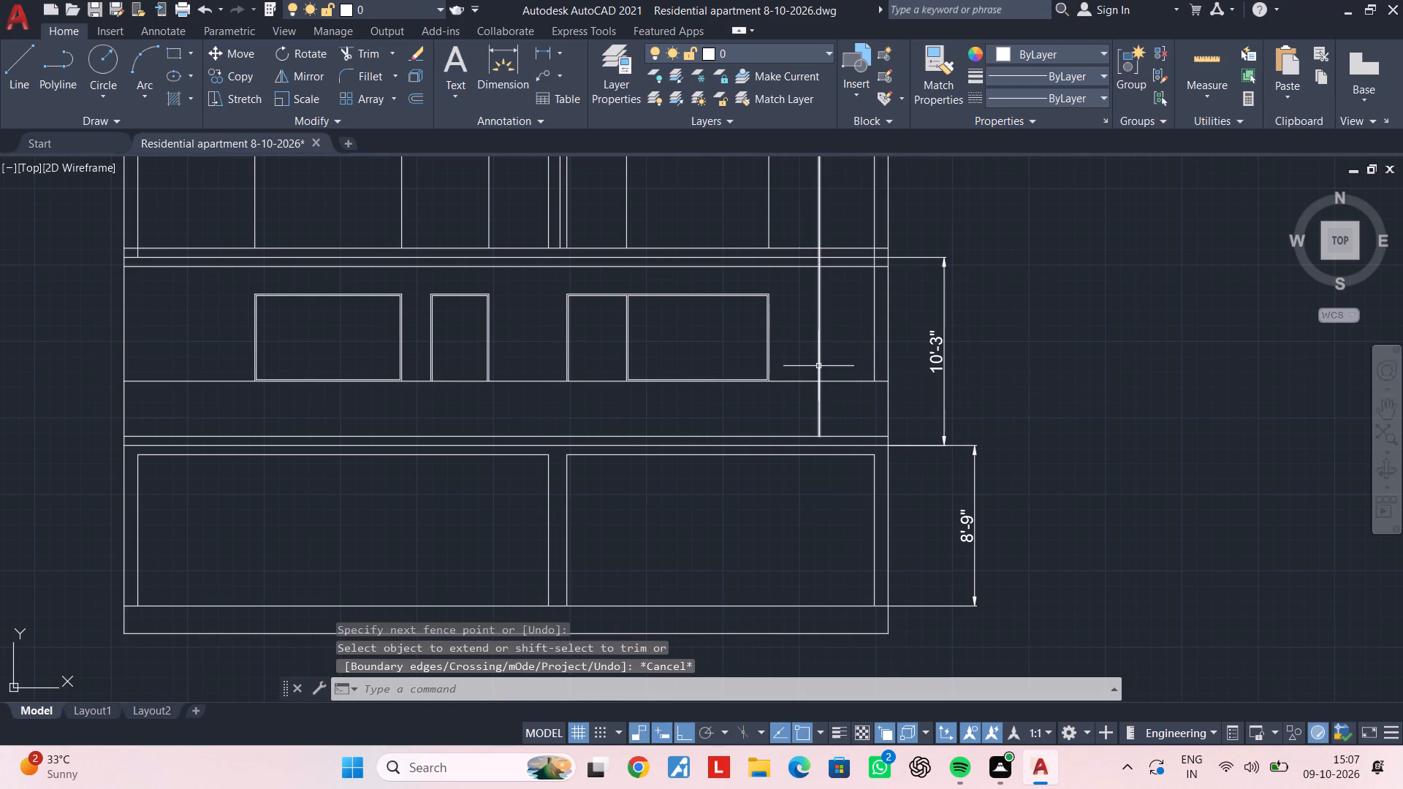
Trim the extended 3' offset line between the slab and sill lines and erase its upper remainder, keeping only the part below the sill.
key("t")
key("r")
key("space")
left_click(847, 352)
left_click(810, 355)
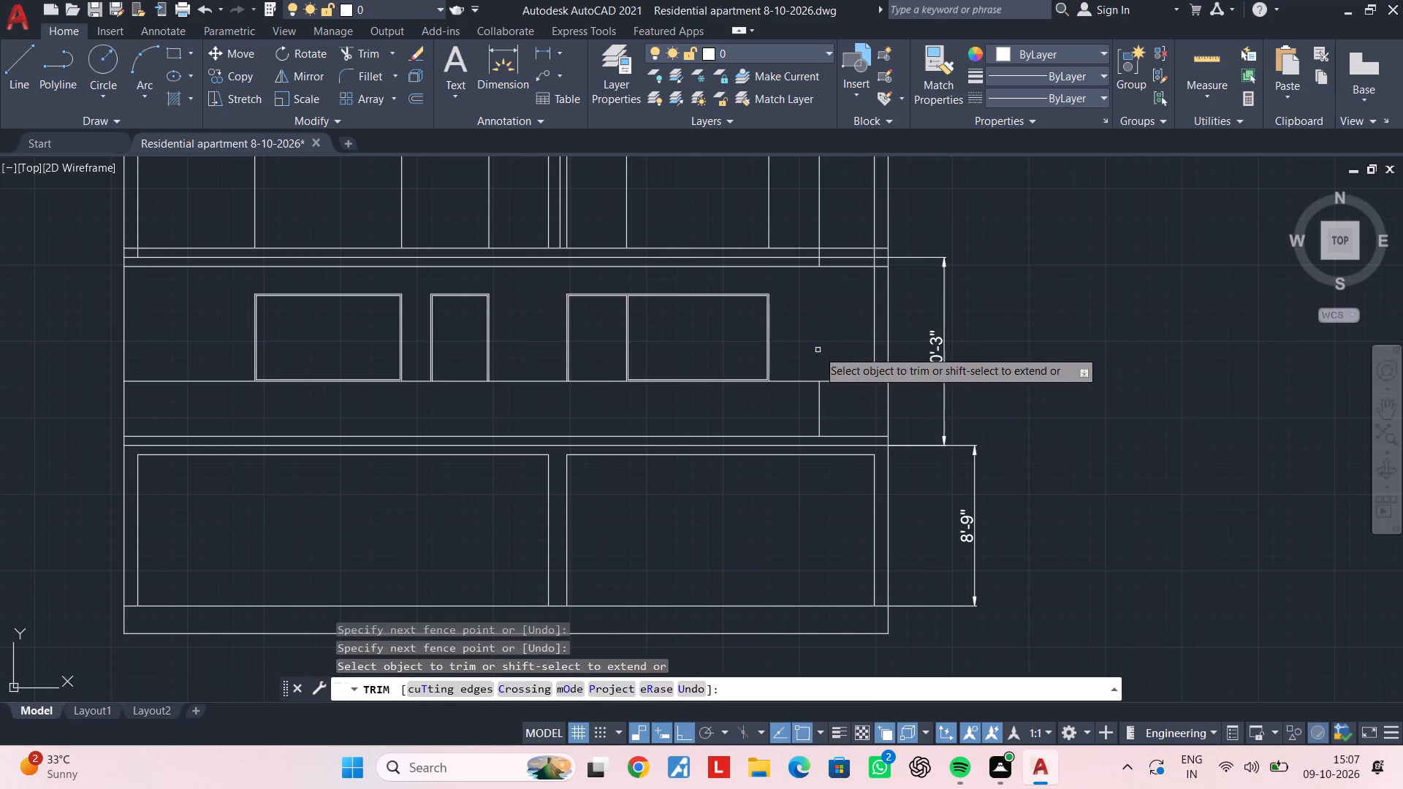
key("Escape")
left_click(821, 227)
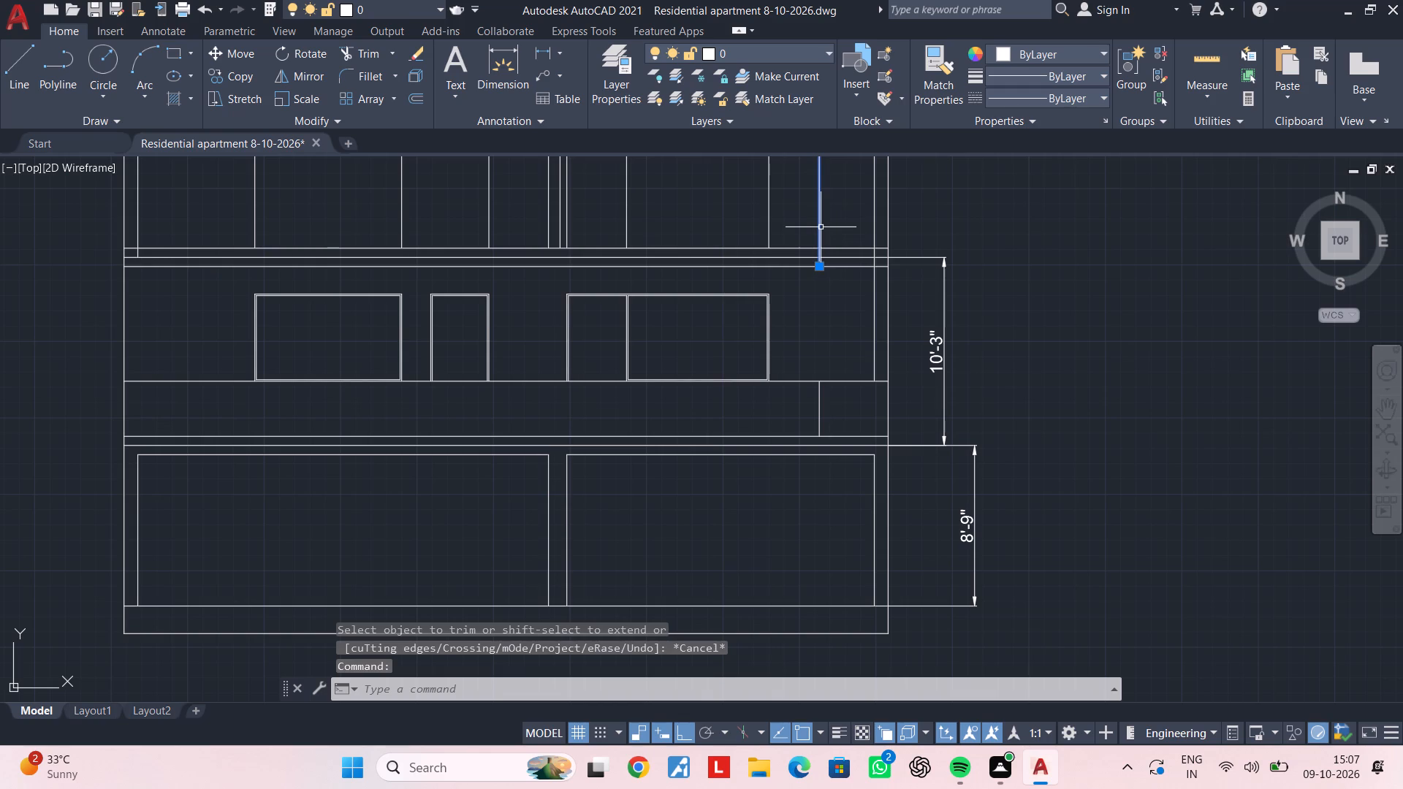
key("Delete")
key("Escape")
key("Escape")
Offset the short vertical line below the sill 3' to the left.
middle_click_drag(866, 385, 919, 316)
scroll(889, 327, "up", 2)
middle_click_drag(882, 339, 894, 329)
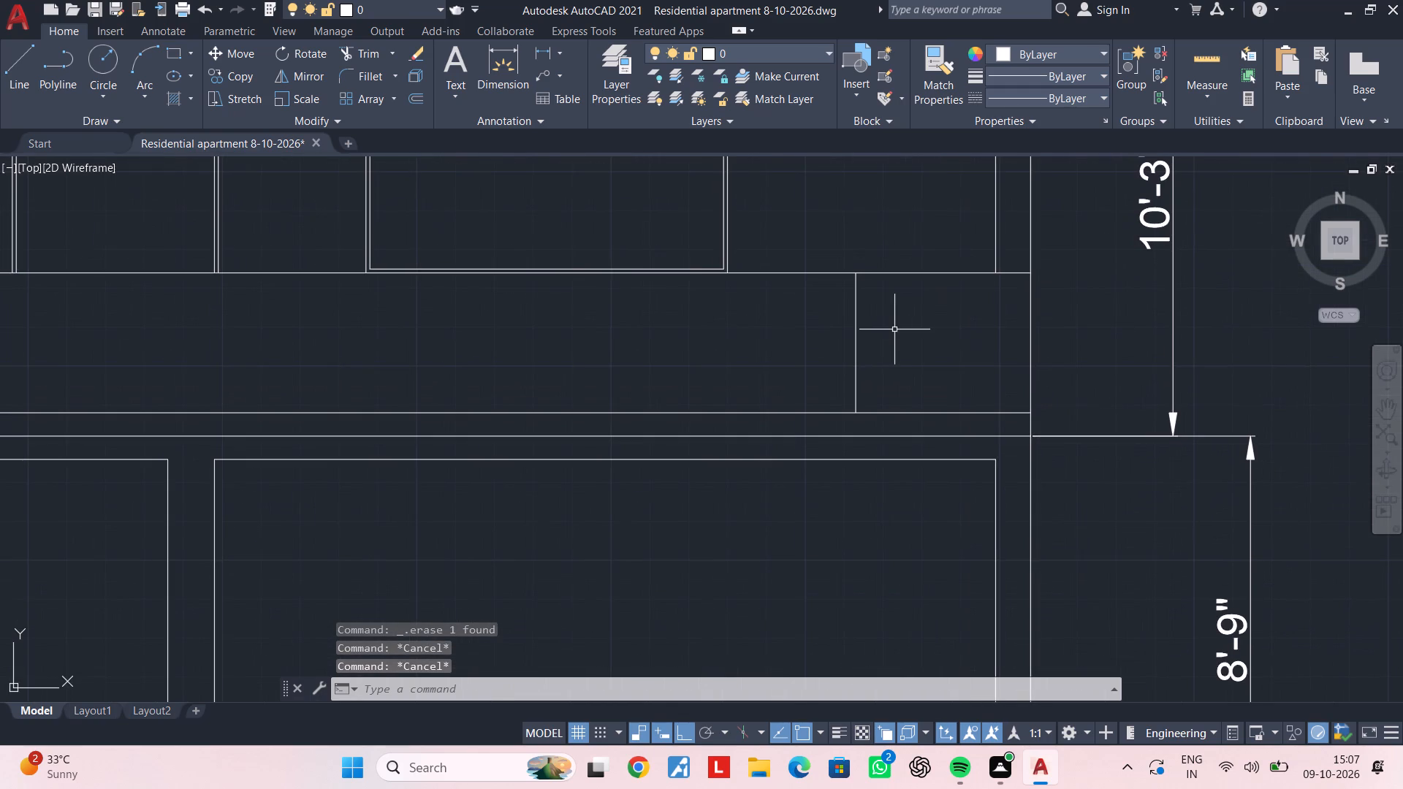
key("Escape")
key("Escape")
key("Escape")
type("OF 3\\'")
key("Return")
key("Escape")
key("Escape")
key("Escape")
type("OF 3'")
key("Return")
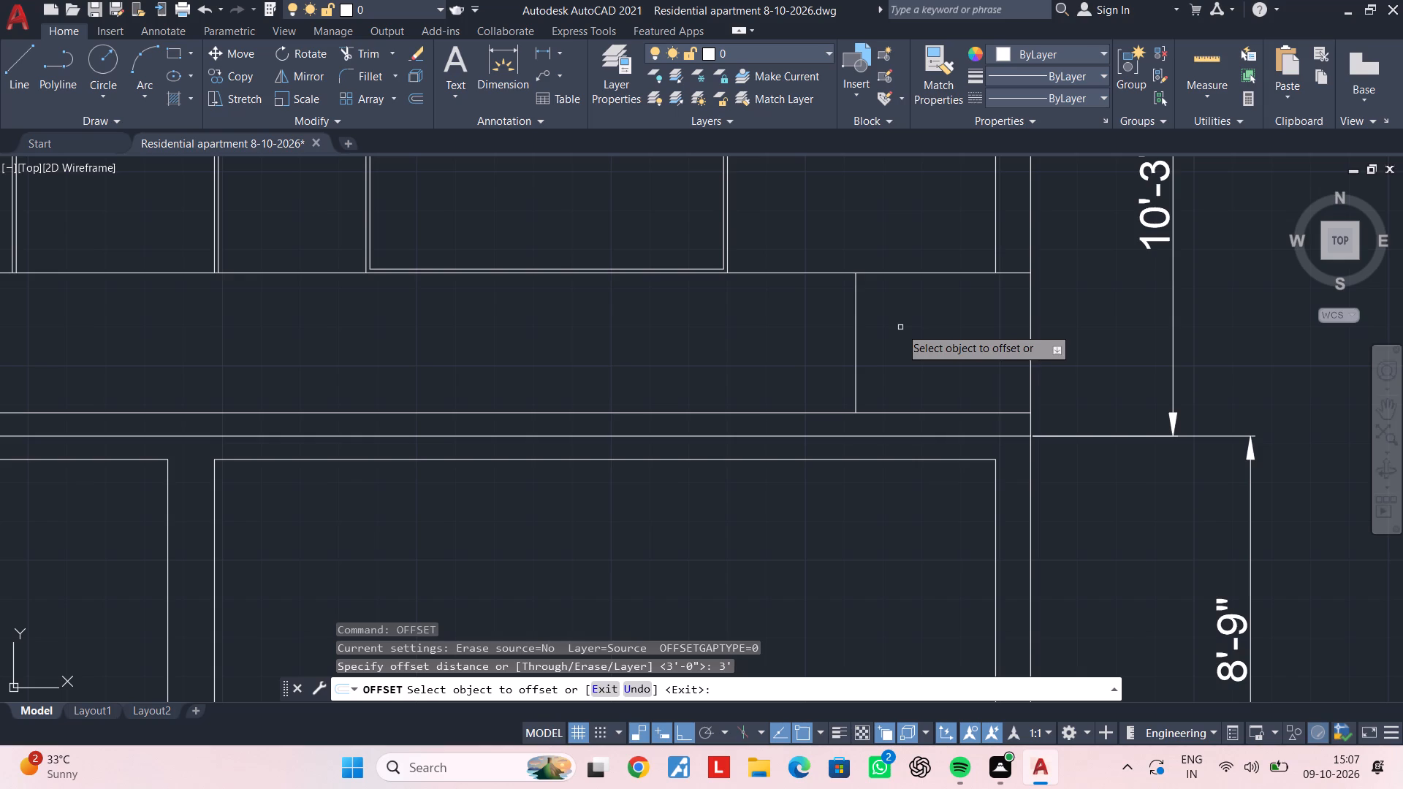
left_click(853, 346)
left_click(683, 348)
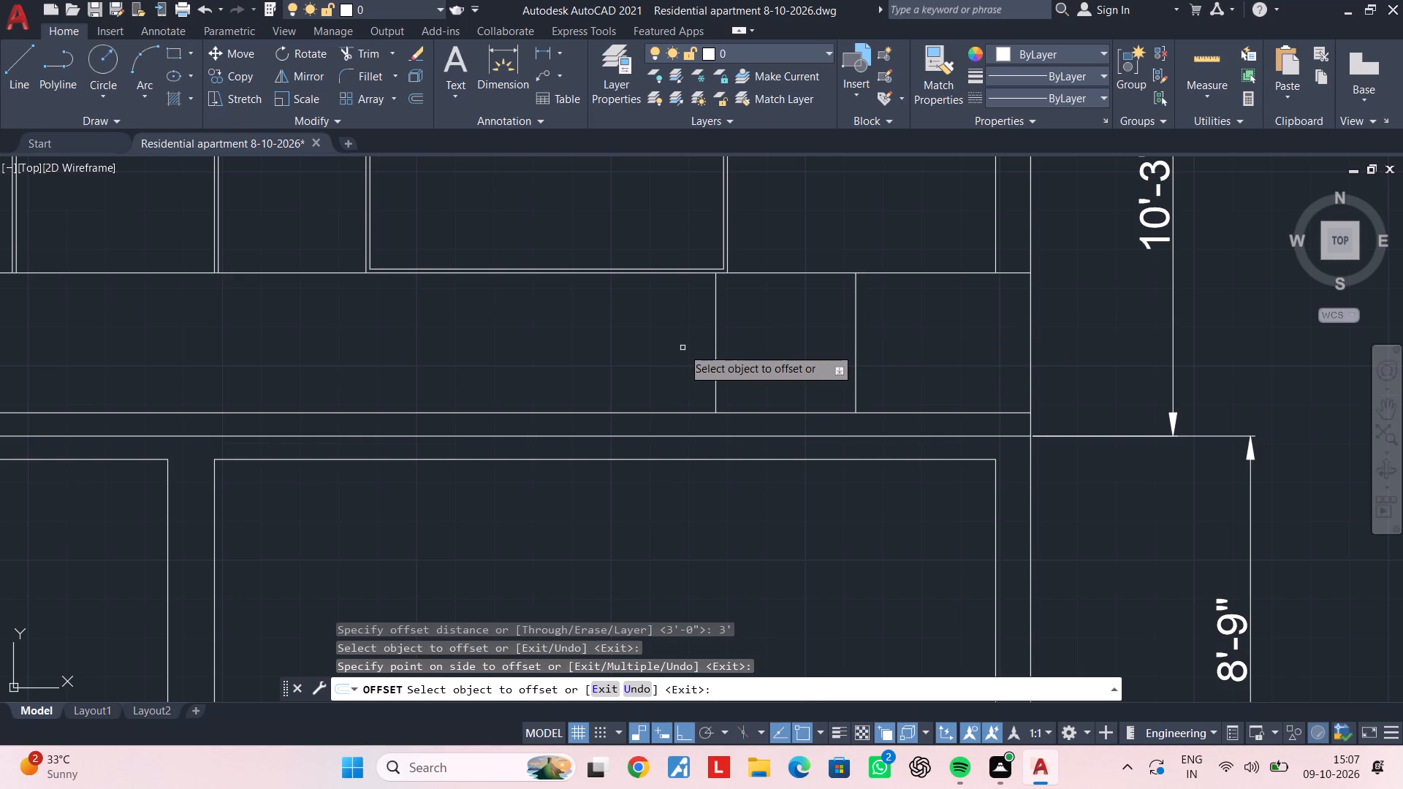
Continue the 3' offsets leftward below the sill, adding four more vertical lines, each from the newest one.
middle_click_drag(688, 347, 788, 332)
left_click(815, 317)
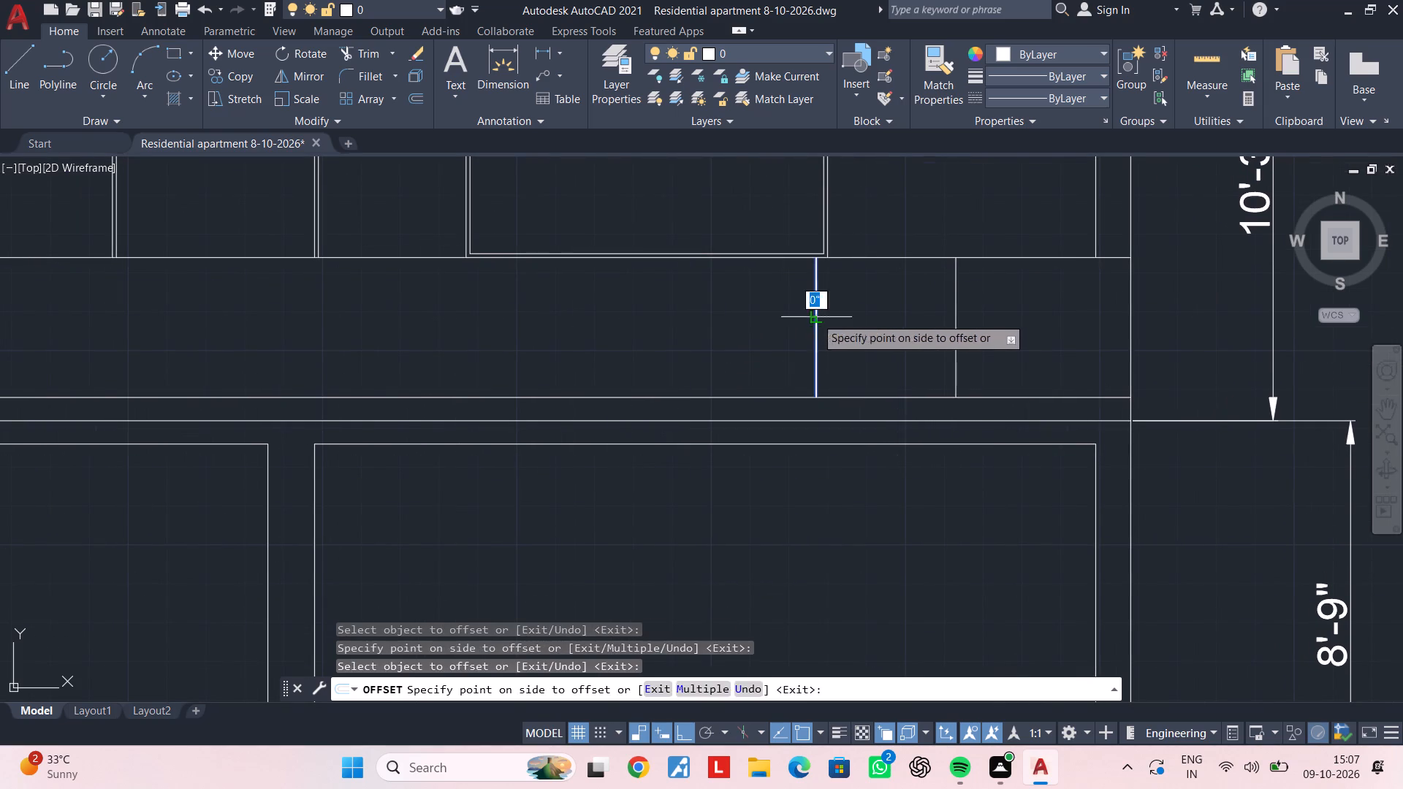
left_click(567, 317)
middle_click_drag(562, 321, 764, 305)
left_click(878, 294)
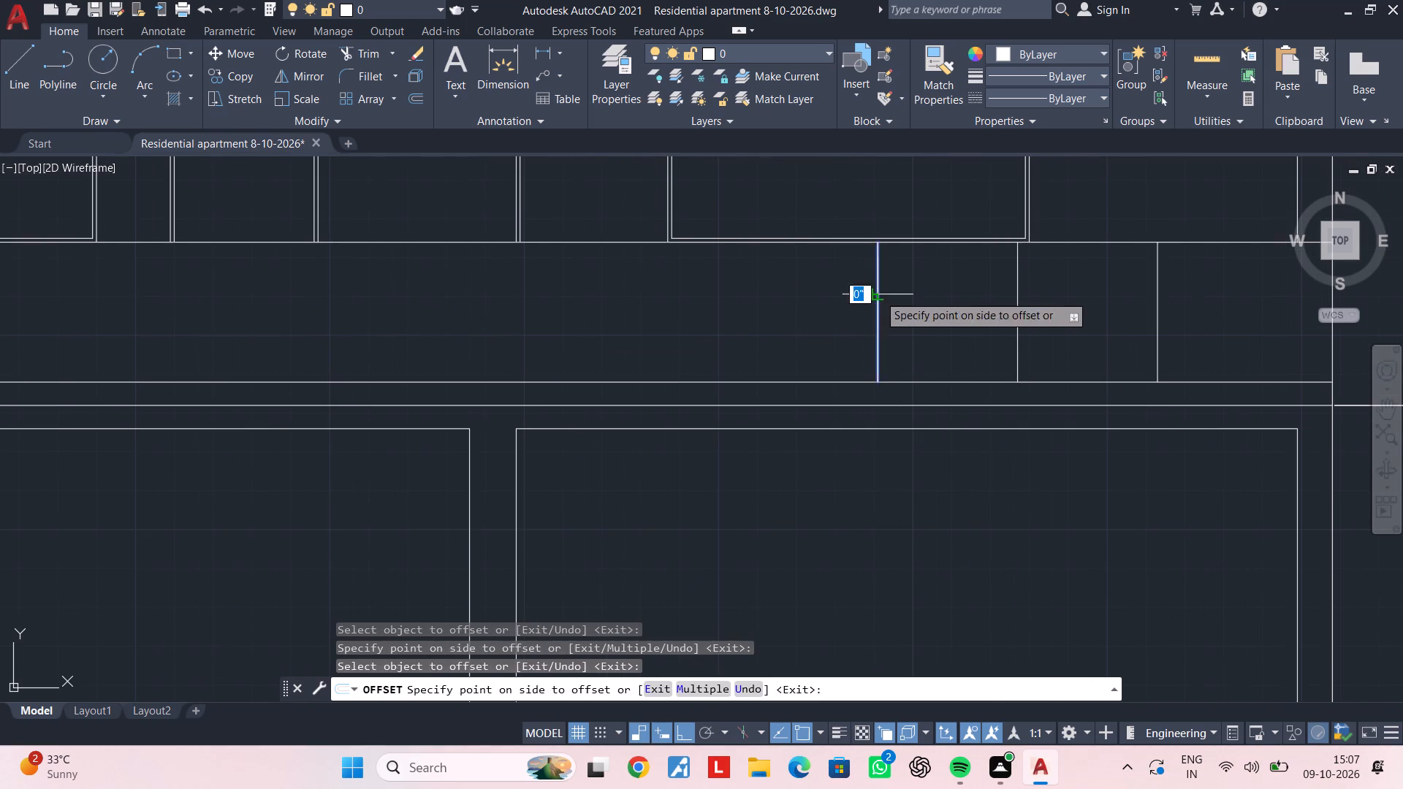
left_click(553, 297)
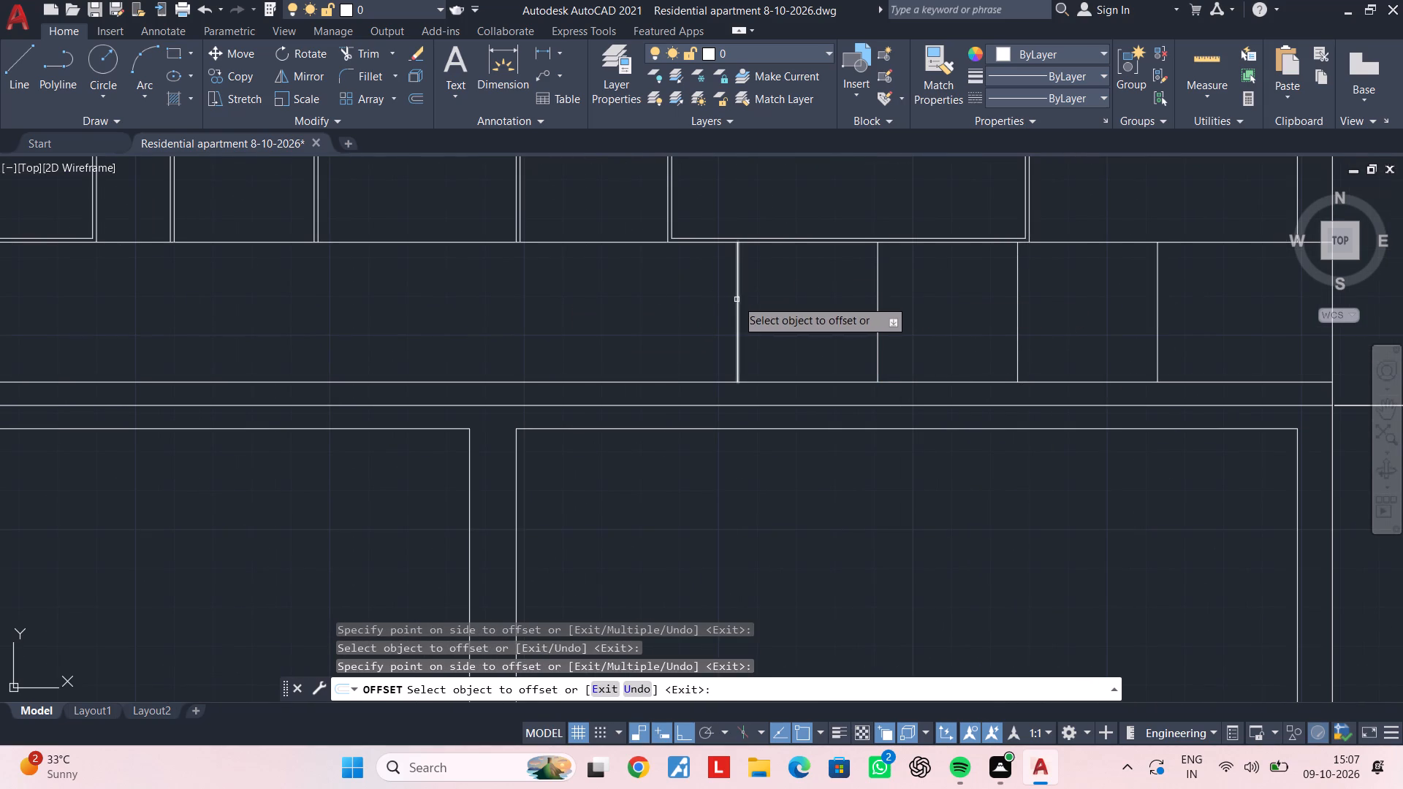
left_click(737, 300)
left_click(360, 300)
scroll(368, 304, "down", 1)
middle_click_drag(380, 304, 607, 302)
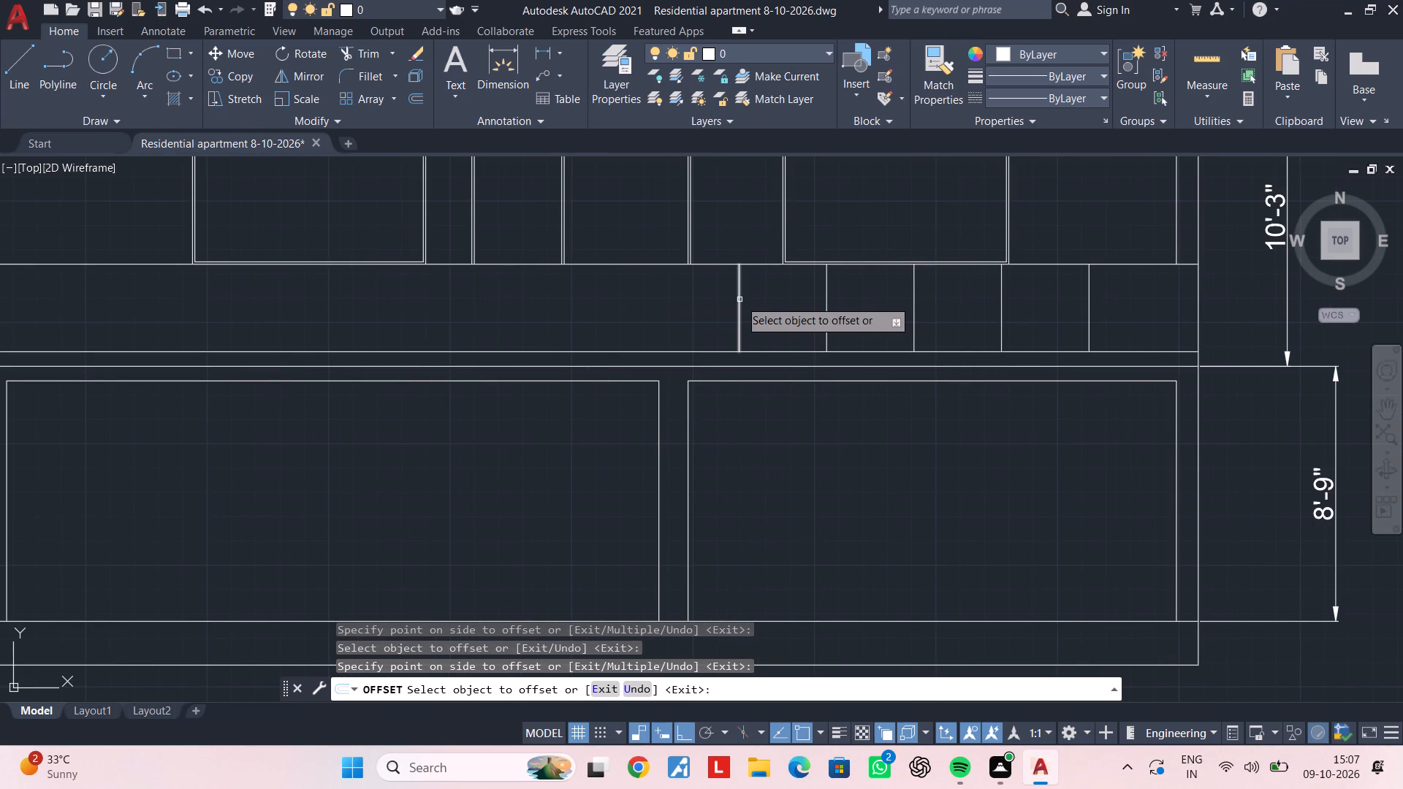
left_click(739, 300)
left_click(296, 303)
Add five more vertical lines at 3' spacing leftward along the band below the left-hand openings.
middle_click_drag(442, 301, 532, 297)
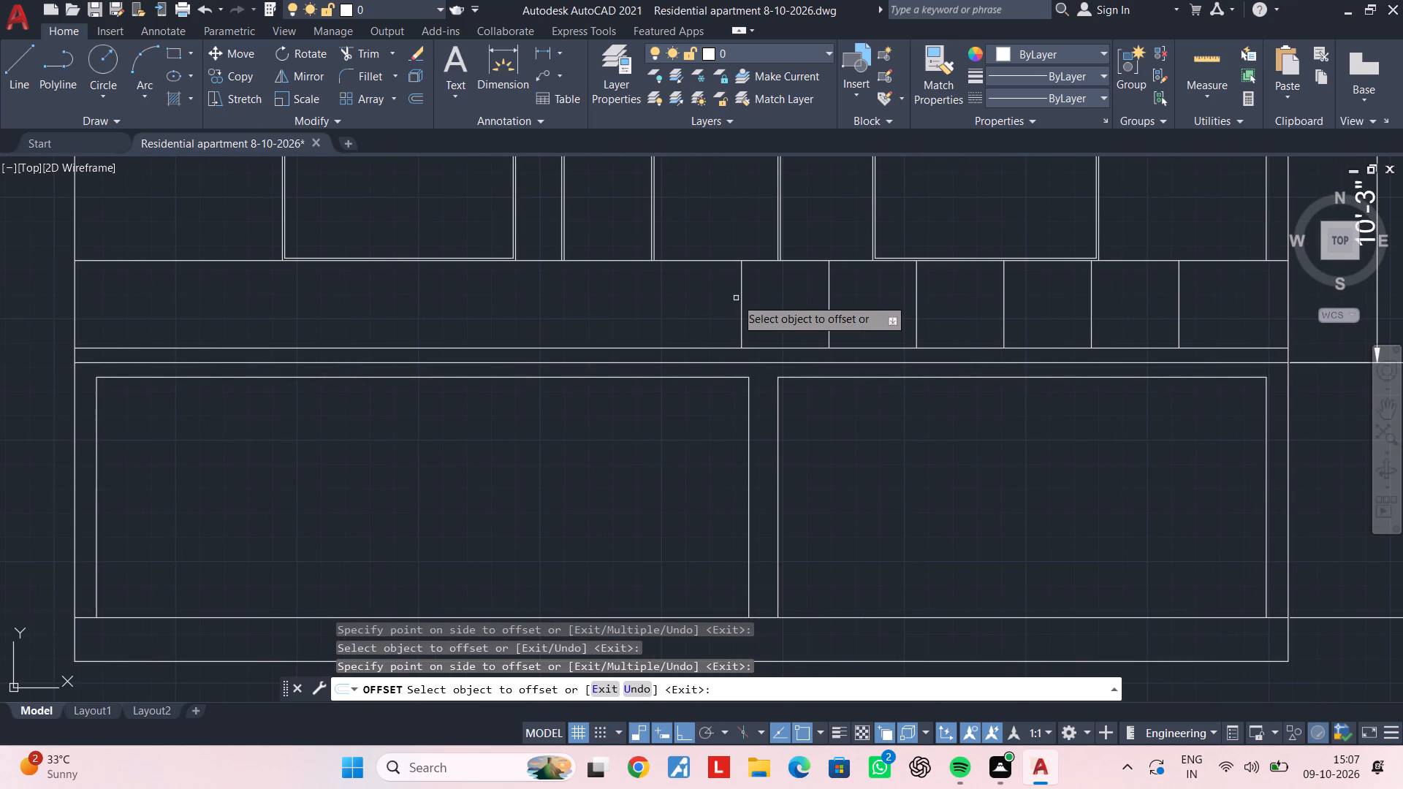
left_click(741, 298)
left_click(452, 299)
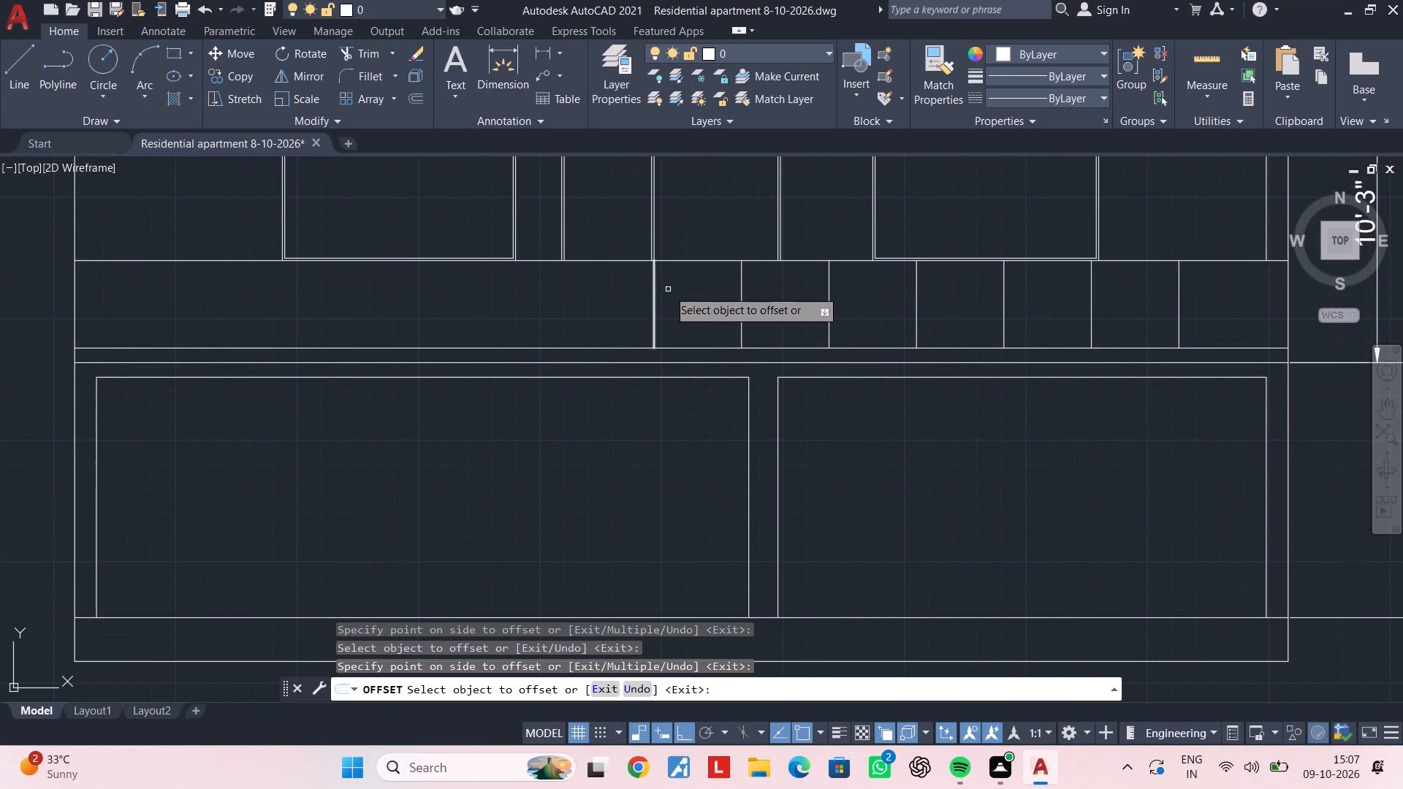
left_click(656, 290)
left_click(318, 296)
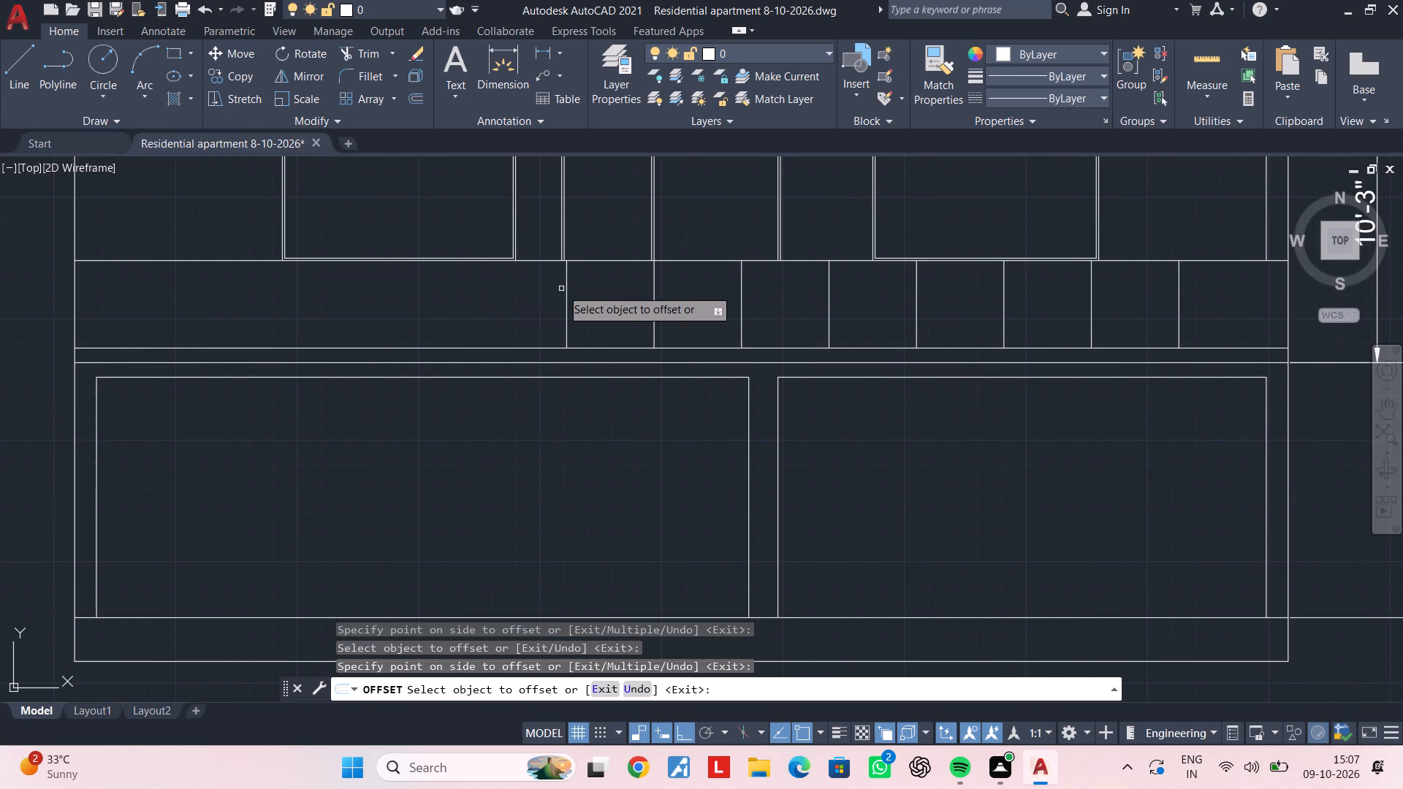
left_click(569, 289)
left_click(175, 300)
middle_click_drag(289, 302, 422, 302)
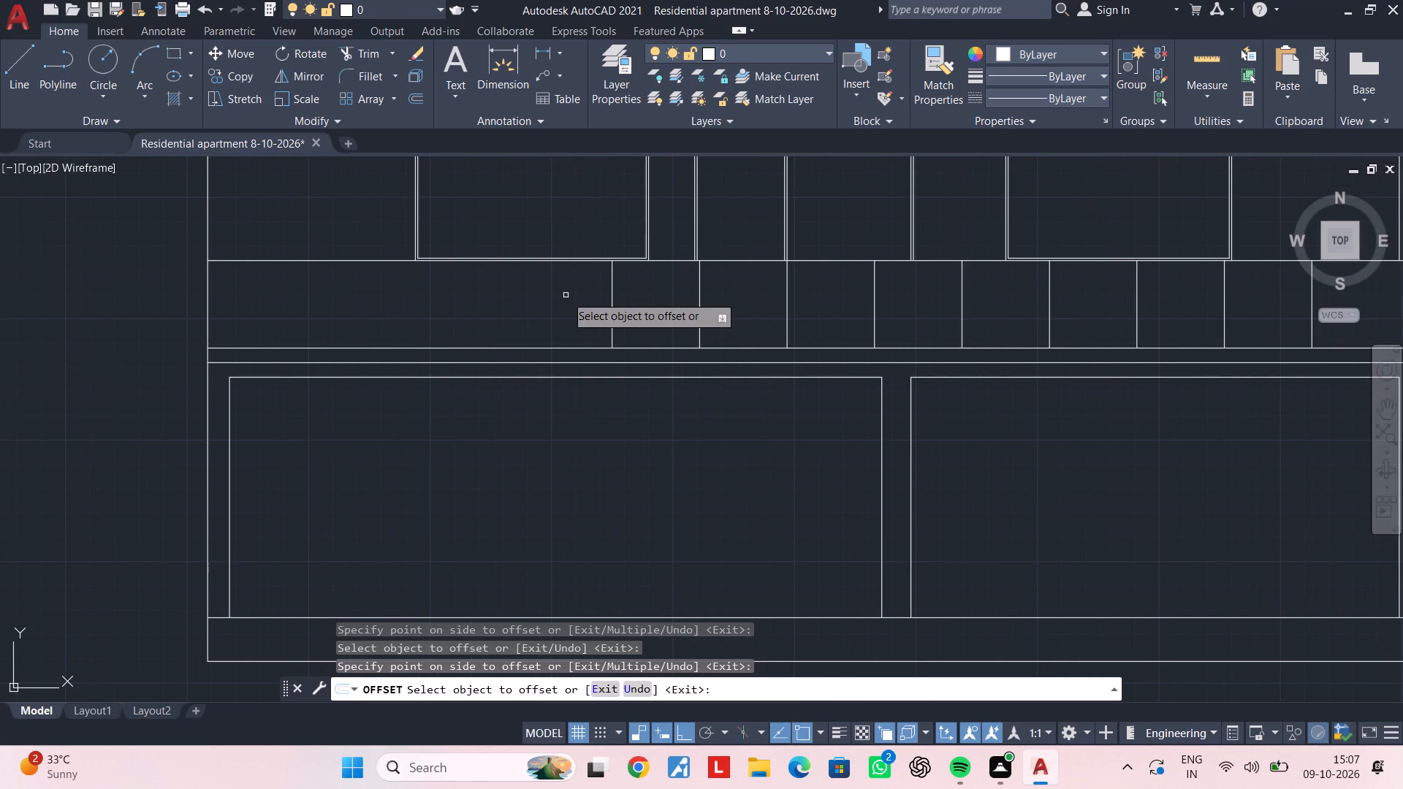
left_click(612, 289)
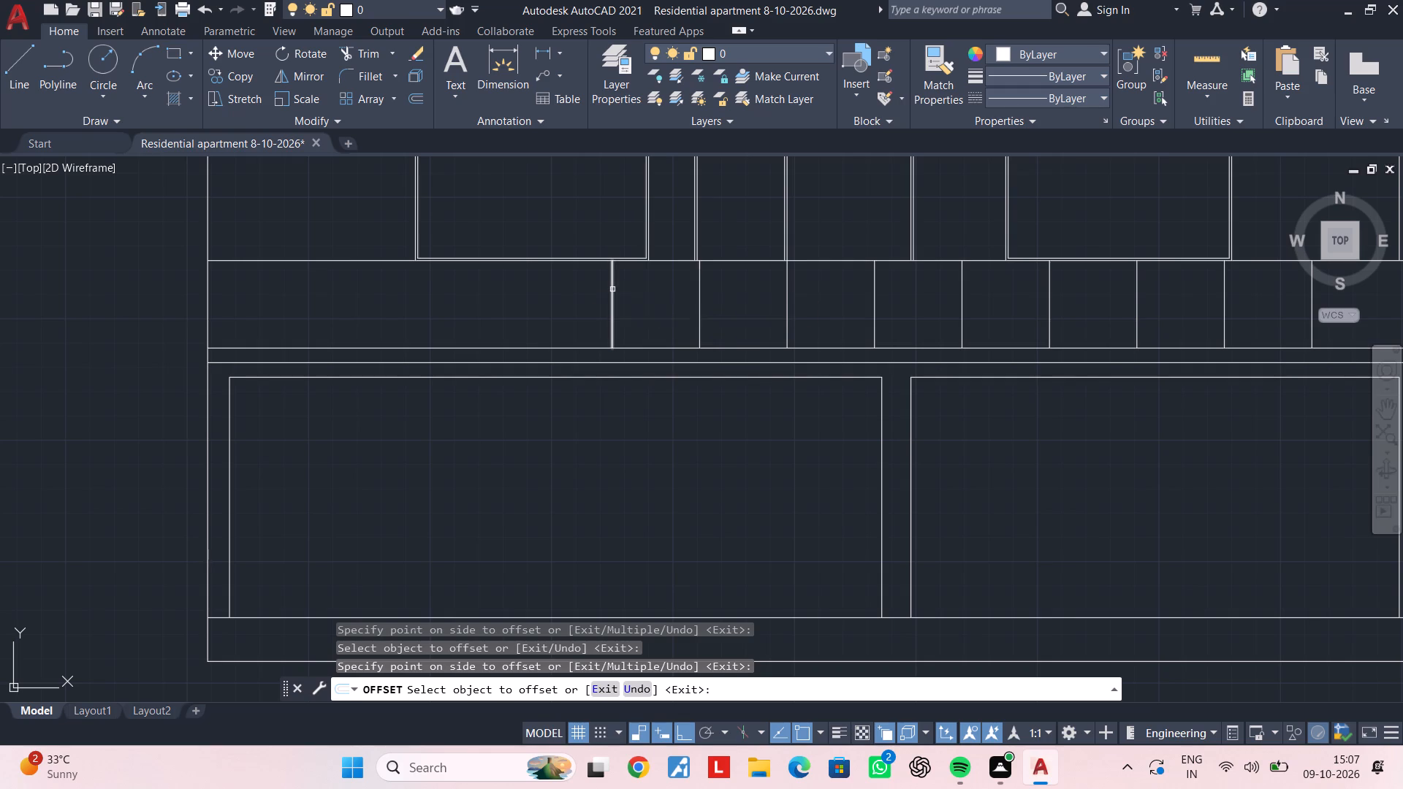
left_click(330, 295)
middle_click_drag(467, 294, 651, 290)
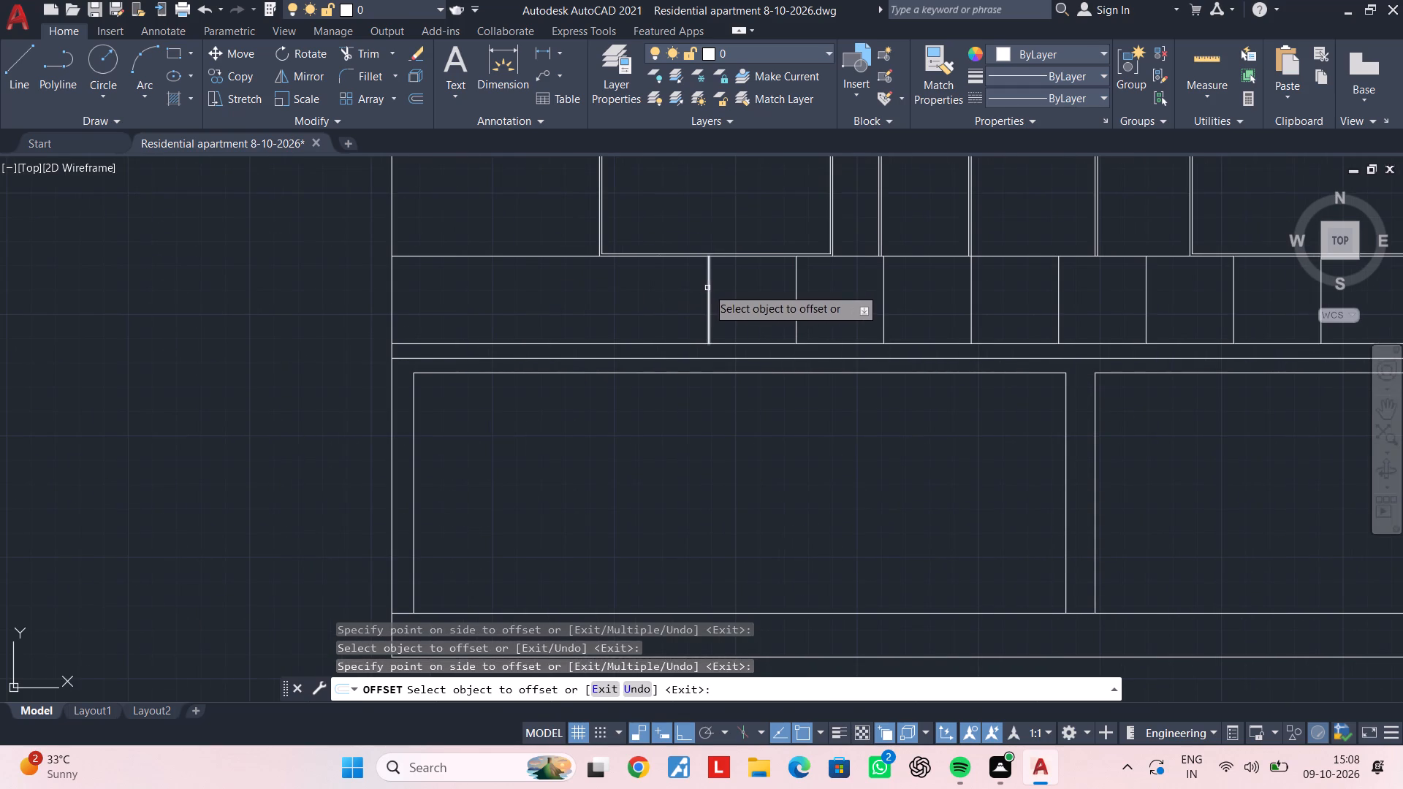
left_click(707, 288)
left_click(365, 291)
Offset the last two 3' vertical lines to finish the band's divisions near the elevation's left side.
left_click(618, 287)
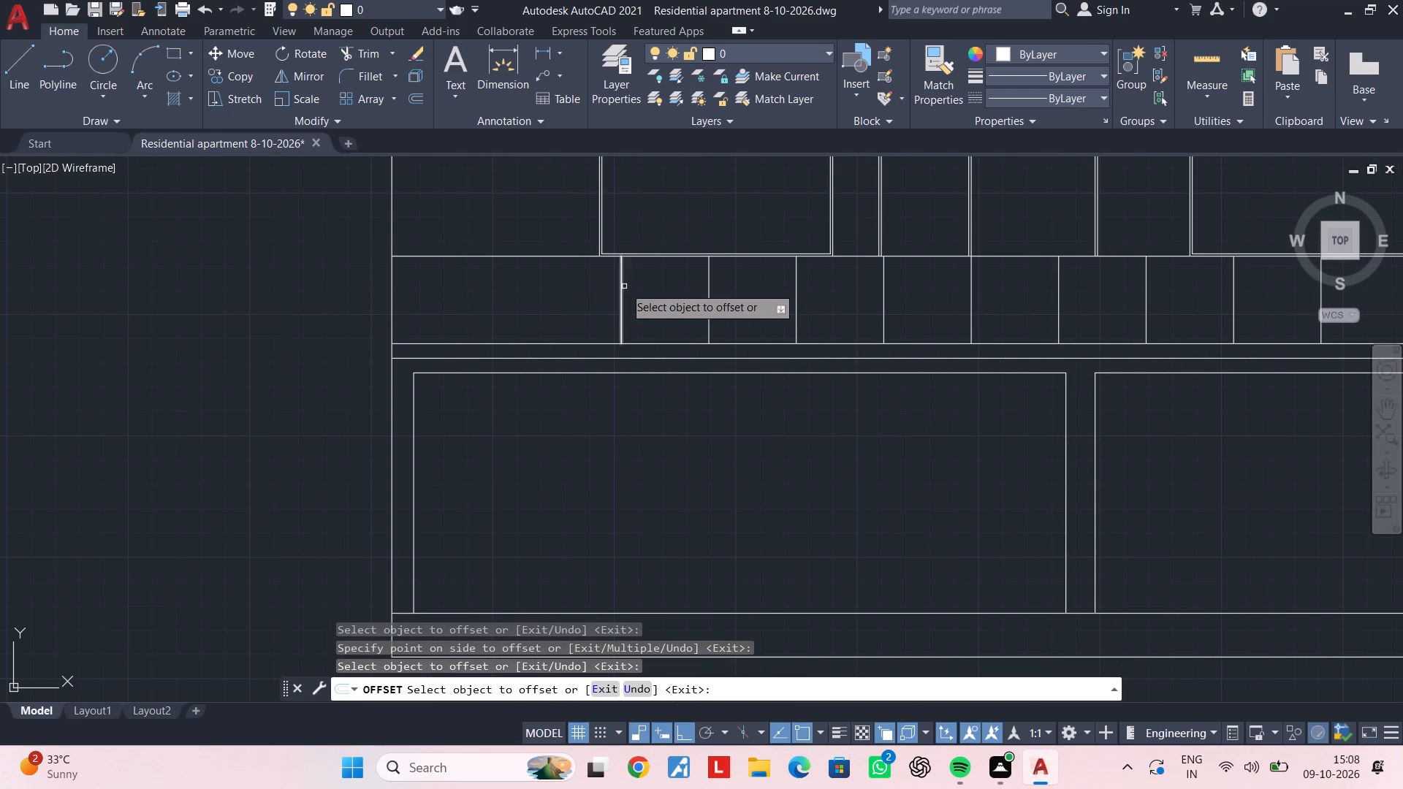
left_click(626, 286)
left_click(621, 286)
left_click(522, 294)
left_click(536, 294)
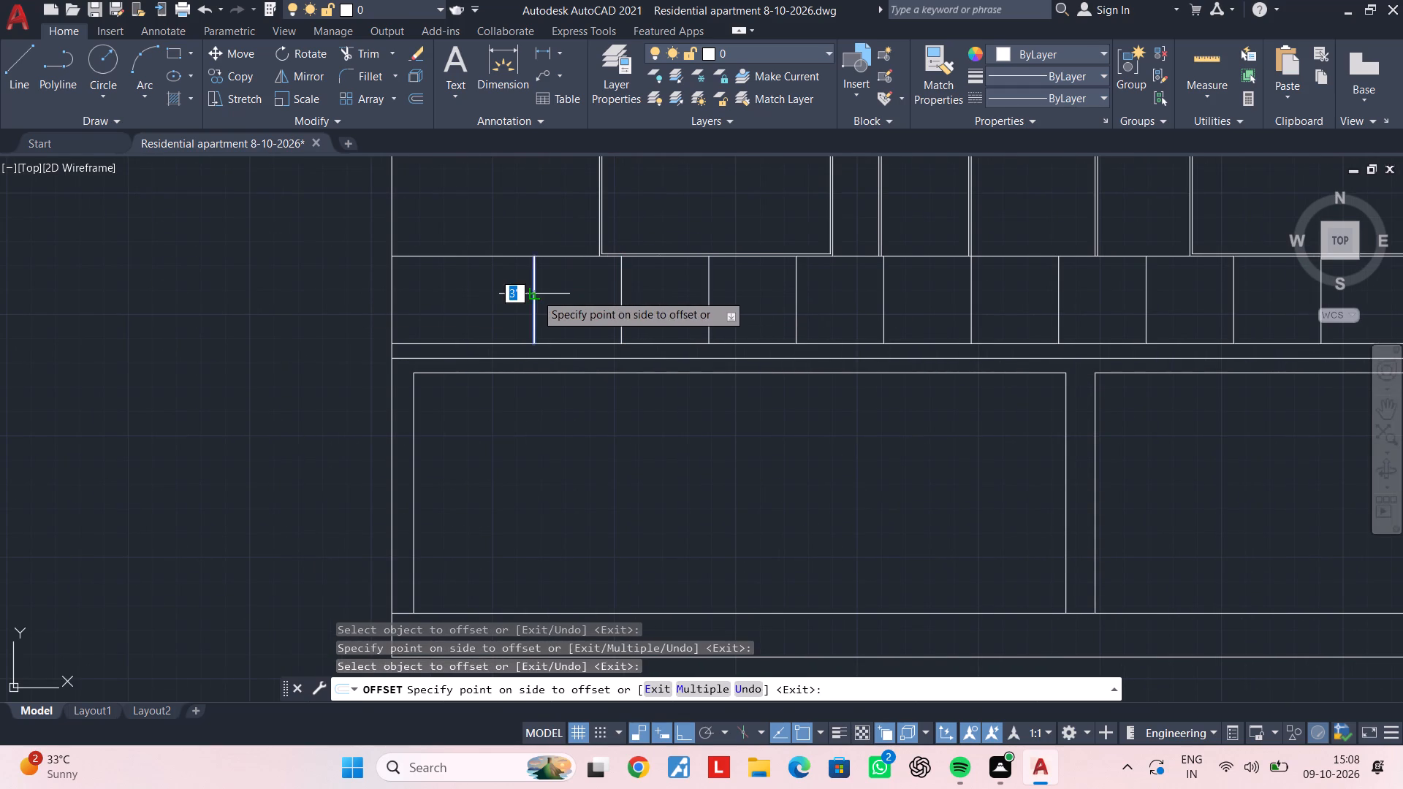
left_click(492, 294)
key("Escape")
key("Escape")
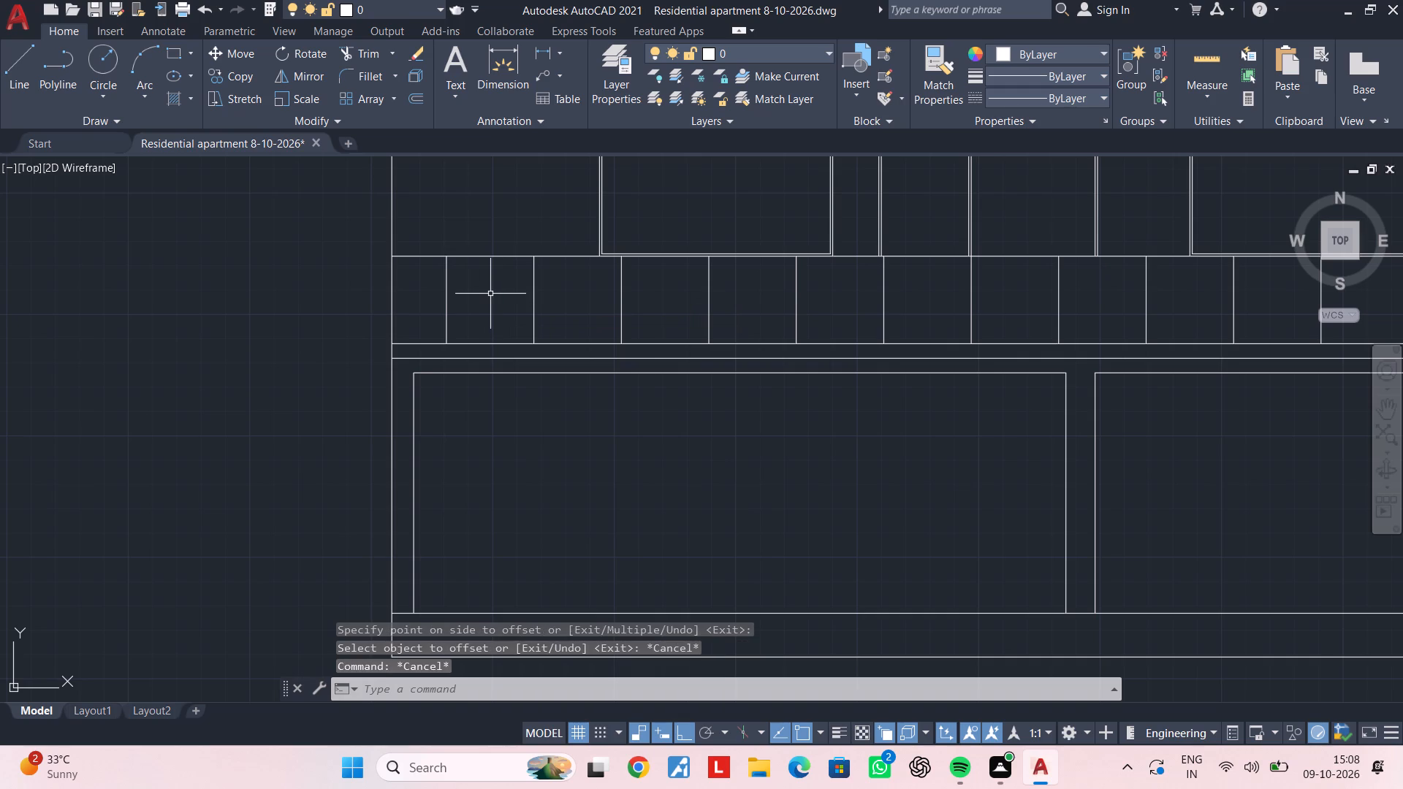
key("Escape")
key("Escape")
Review the whole elevation, comparing the divided band below the sill with the storeys above.
scroll(414, 484, "down", 3)
middle_click_drag(639, 440, 418, 441)
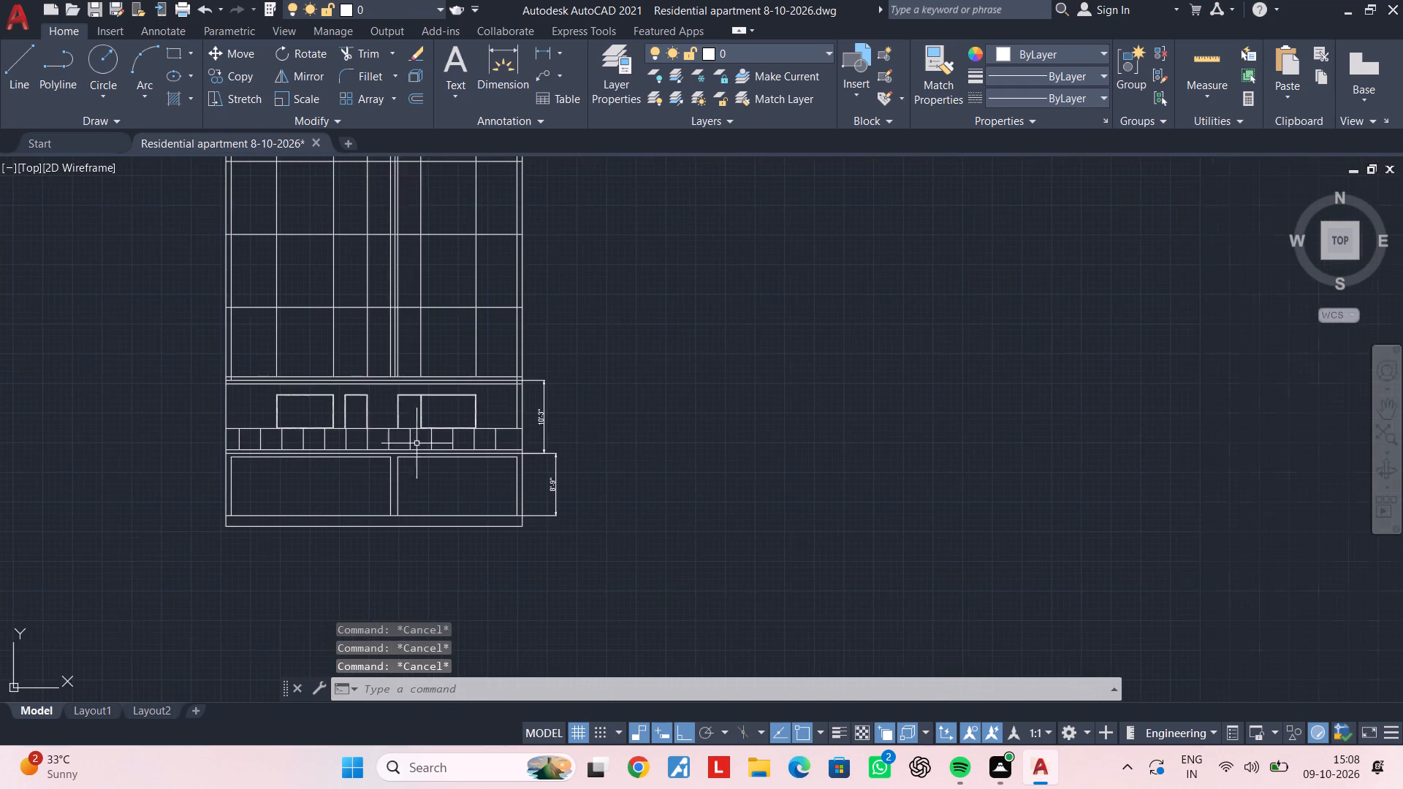
scroll(401, 470, "up", 2)
middle_click_drag(309, 454, 444, 434)
key("Escape")
key("Escape")
middle_click_drag(401, 384, 390, 462)
scroll(411, 450, "down", 2)
middle_click_drag(411, 450, 493, 445)
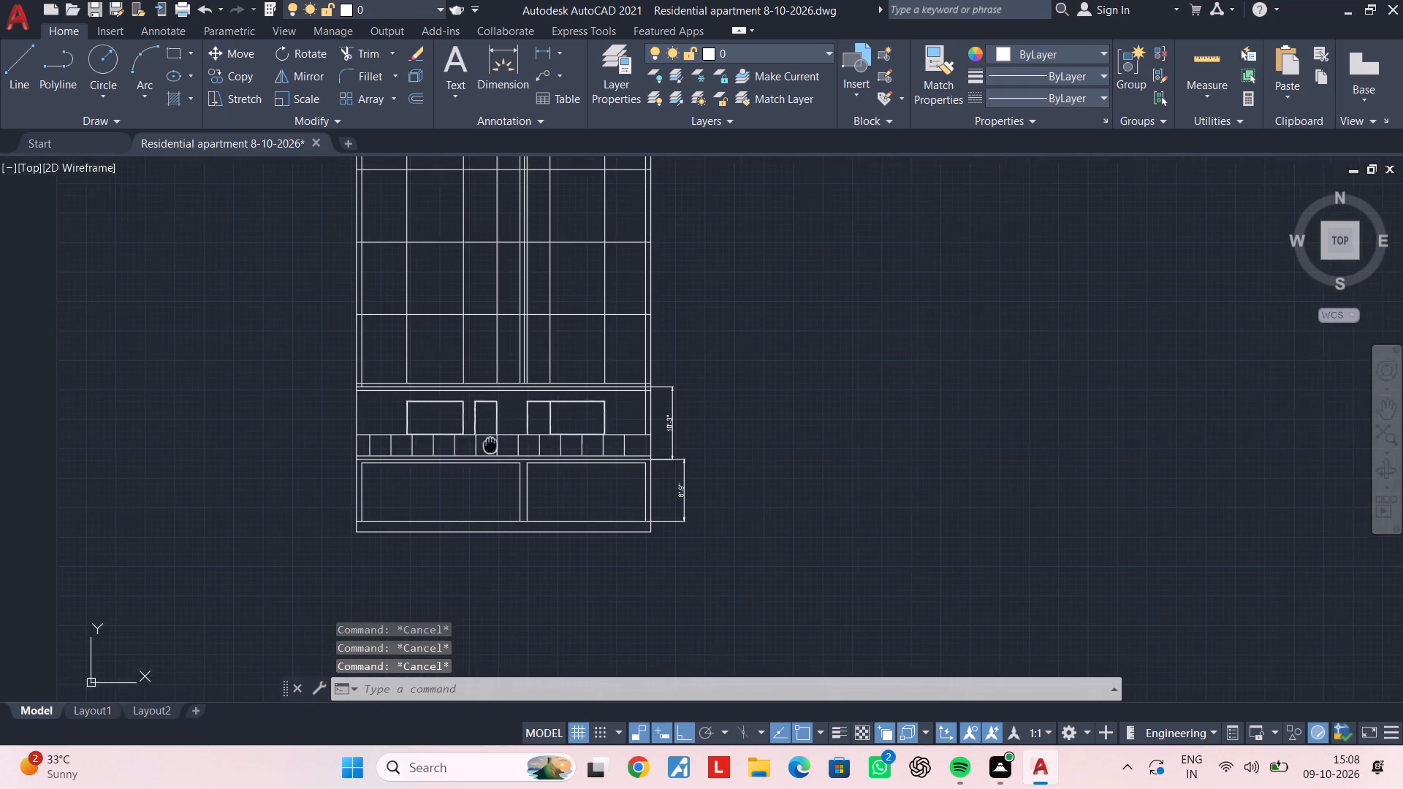
middle_click_drag(493, 445, 495, 444)
key("Escape")
middle_click_drag(501, 401, 467, 442)
key("Escape")
middle_click_drag(474, 448, 460, 436)
middle_click_drag(525, 403, 490, 465)
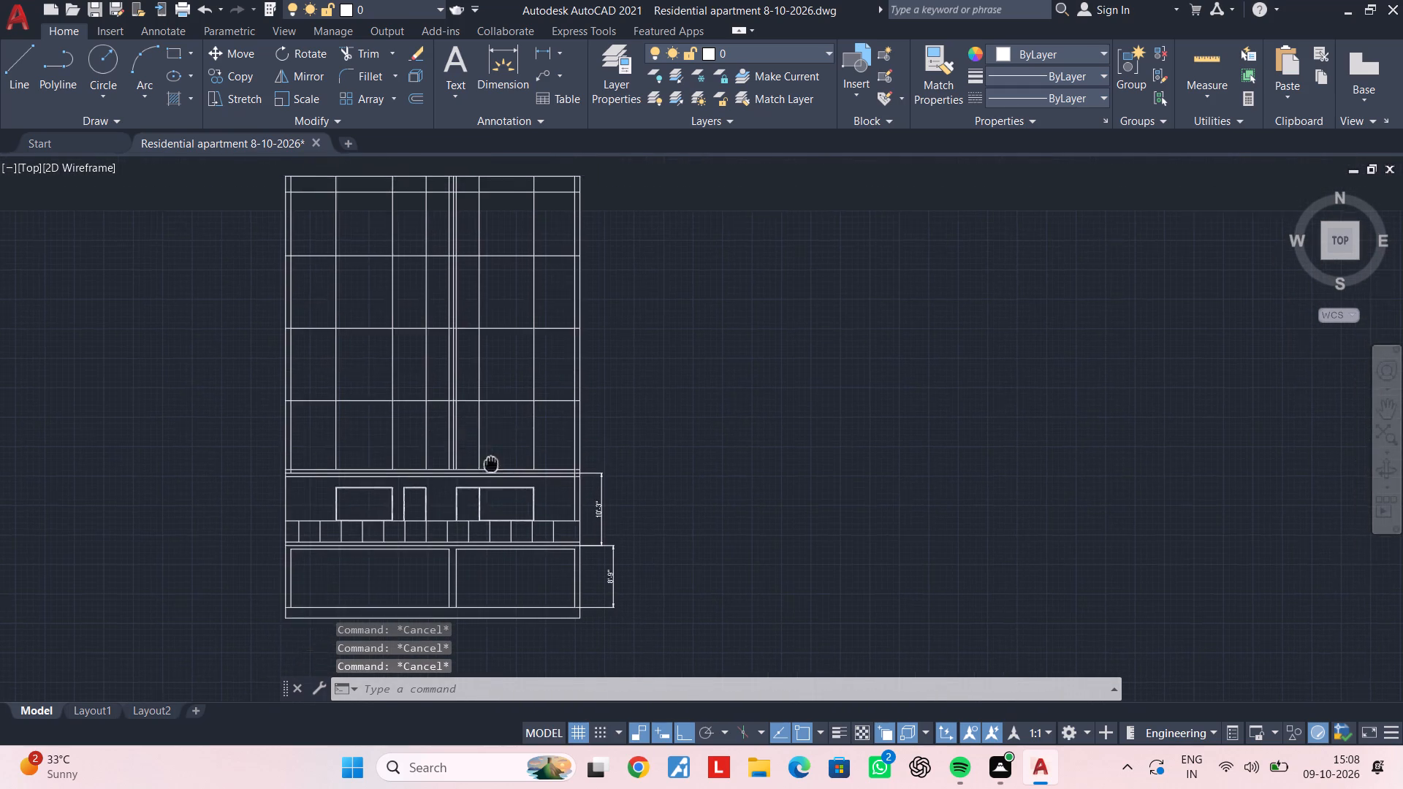
middle_click_drag(490, 465, 486, 468)
scroll(525, 443, "up", 2)
scroll(526, 442, "down", 1)
middle_click_drag(526, 442, 596, 439)
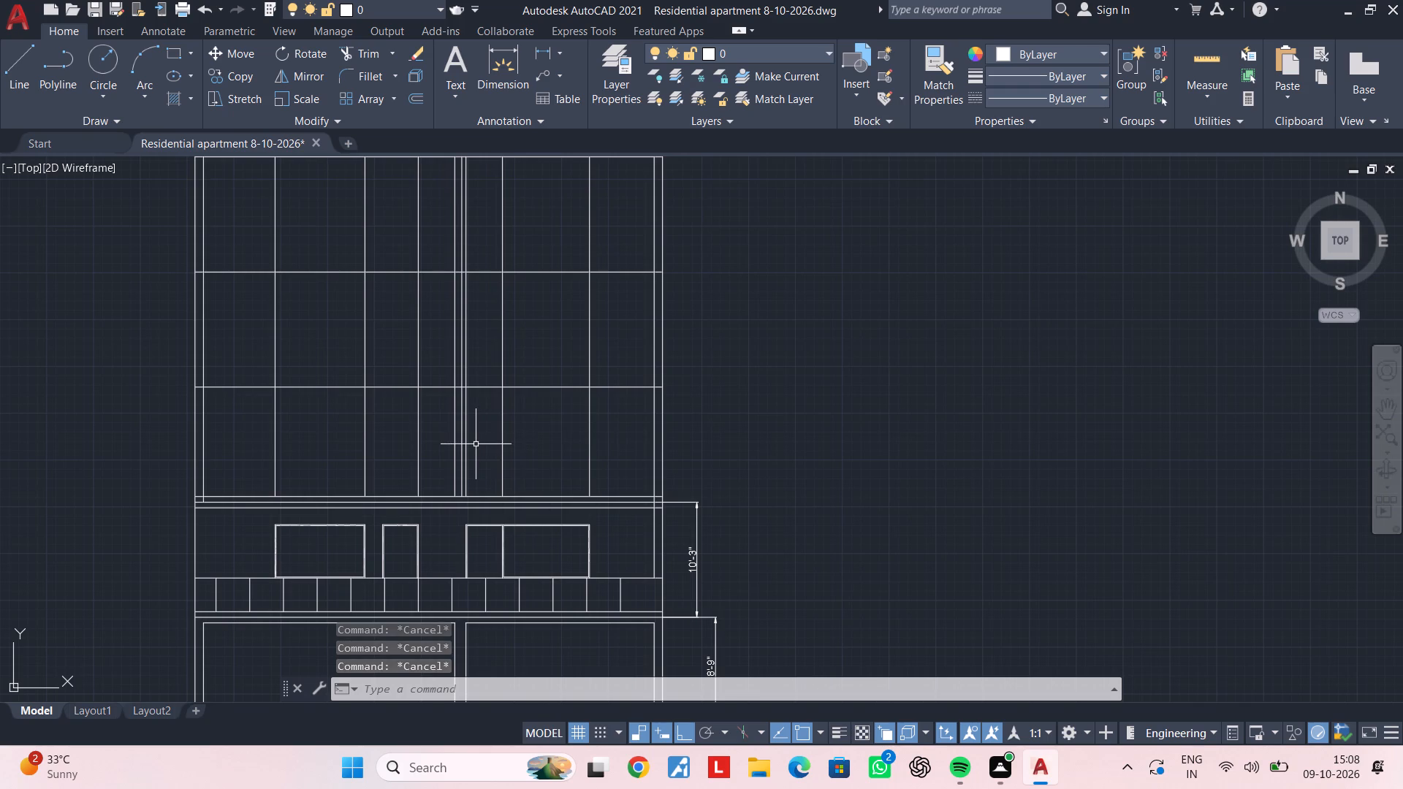
scroll(476, 444, "down", 1)
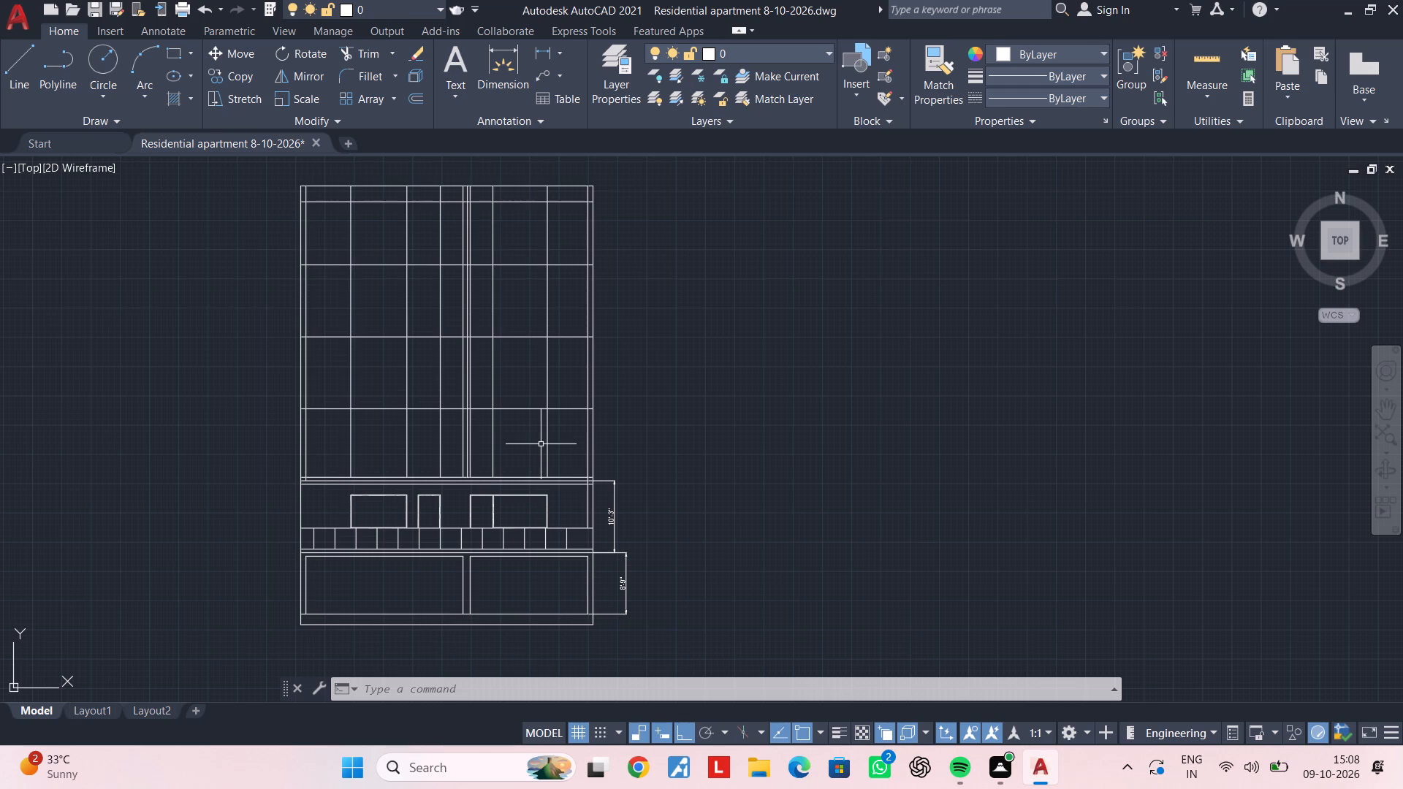
key("Escape")
key("Escape")
key("Escape")
key("Escape")
key("Escape")
key("Escape")
key("Escape")
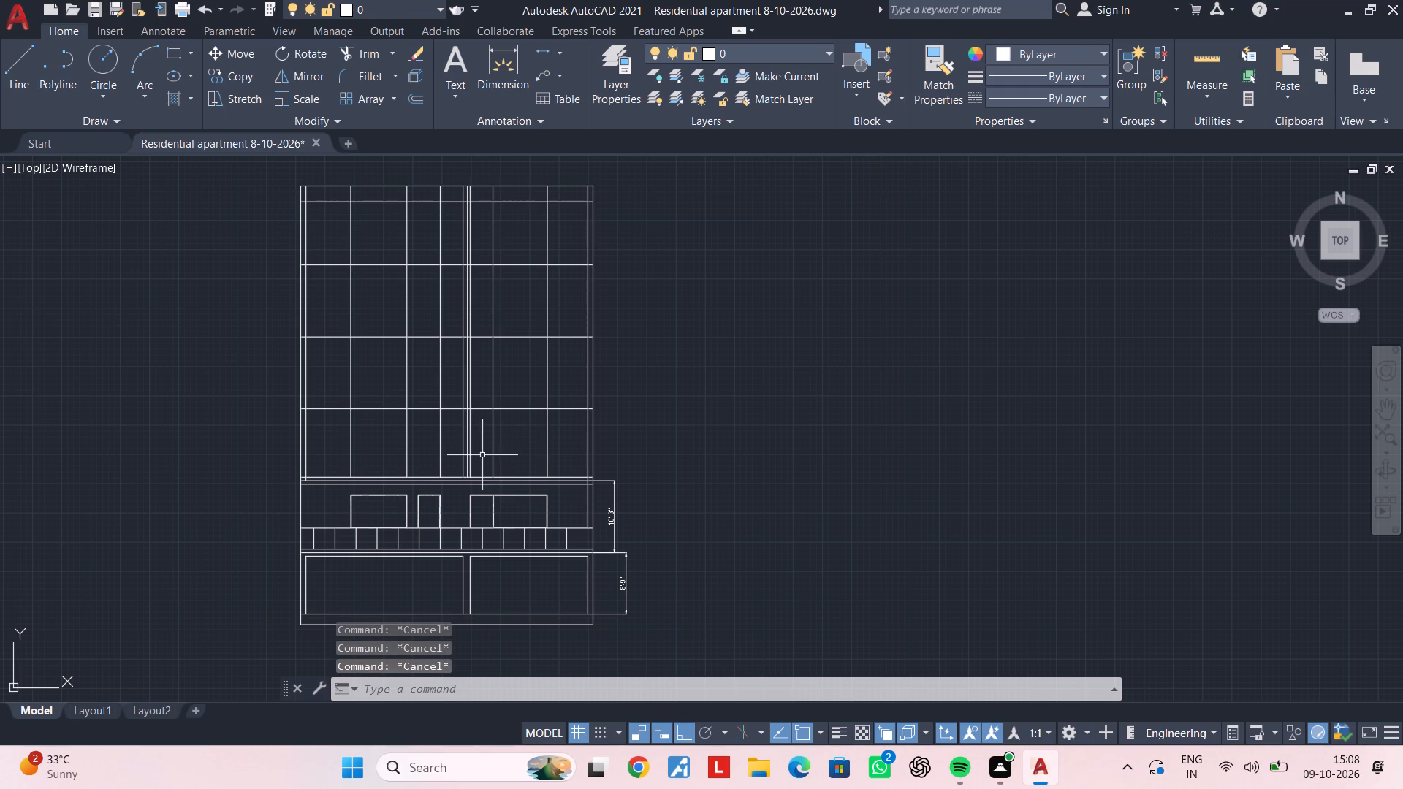
Check the floor plan's balcony side and front openings against the elevation.
scroll(482, 455, "down", 4)
scroll(482, 355, "up", 2)
scroll(465, 460, "up", 4)
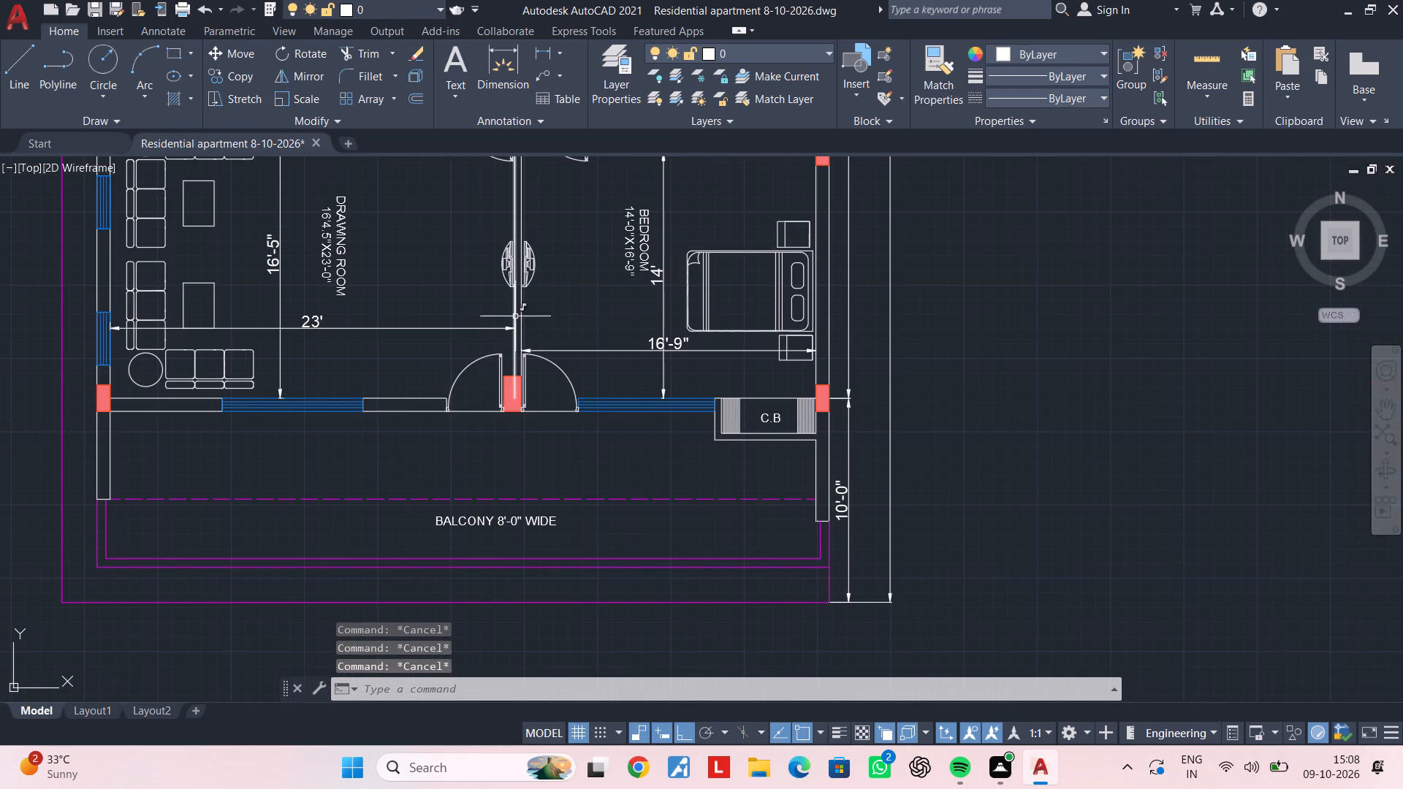
middle_click_drag(515, 319, 517, 199)
scroll(552, 355, "down", 2)
middle_click_drag(551, 319, 533, 185)
middle_click_drag(563, 456, 547, 306)
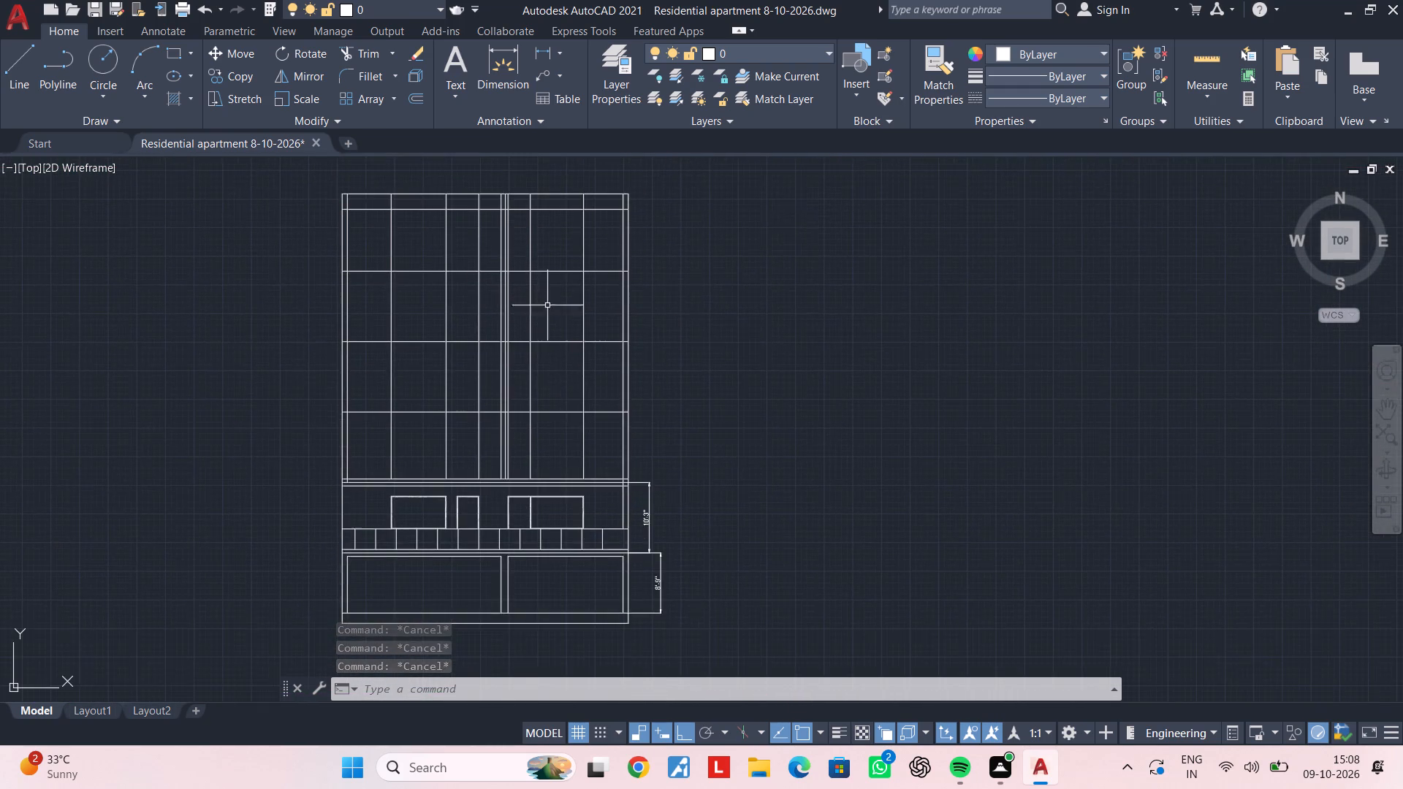
scroll(534, 403, "up", 1)
middle_click_drag(536, 418, 552, 338)
scroll(529, 370, "up", 1)
middle_click_drag(519, 410, 563, 376)
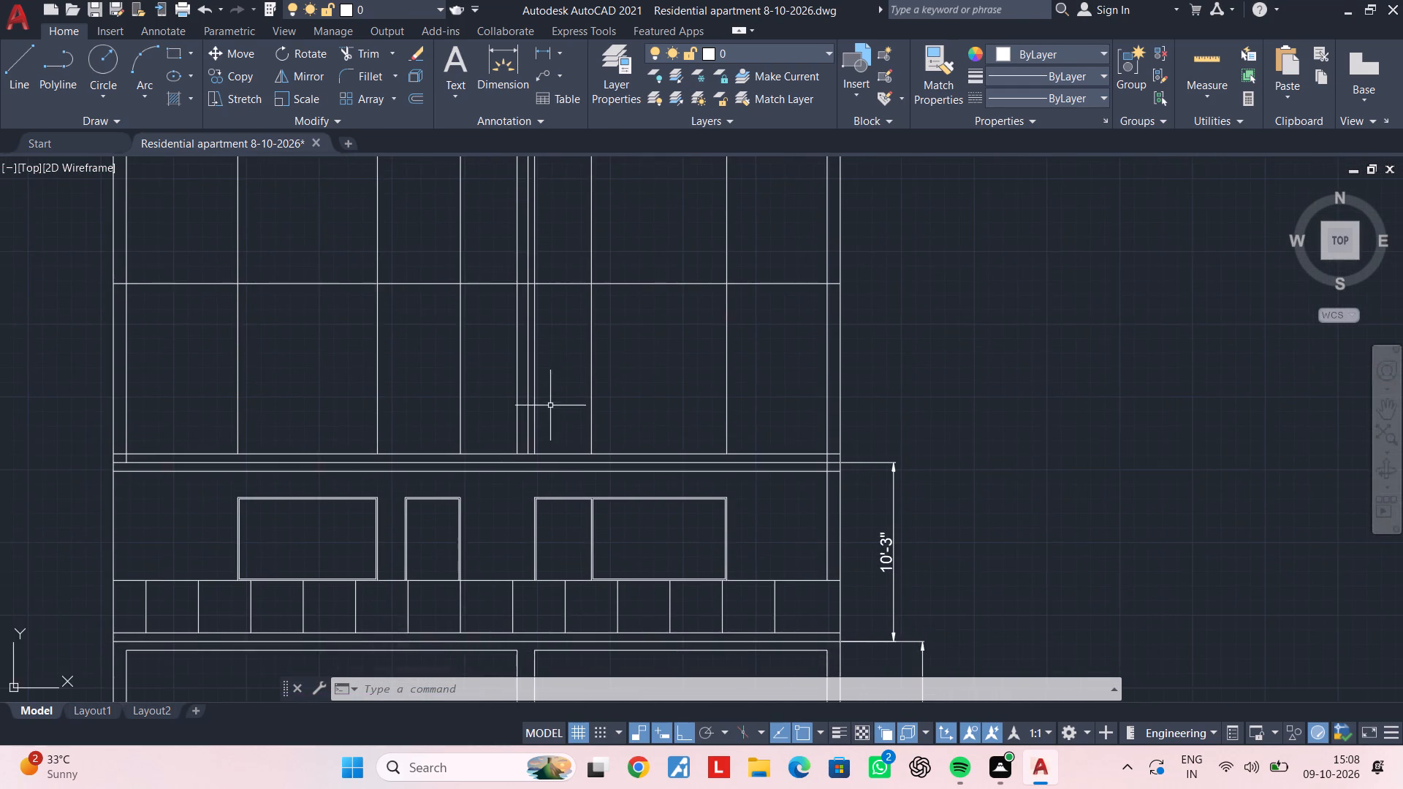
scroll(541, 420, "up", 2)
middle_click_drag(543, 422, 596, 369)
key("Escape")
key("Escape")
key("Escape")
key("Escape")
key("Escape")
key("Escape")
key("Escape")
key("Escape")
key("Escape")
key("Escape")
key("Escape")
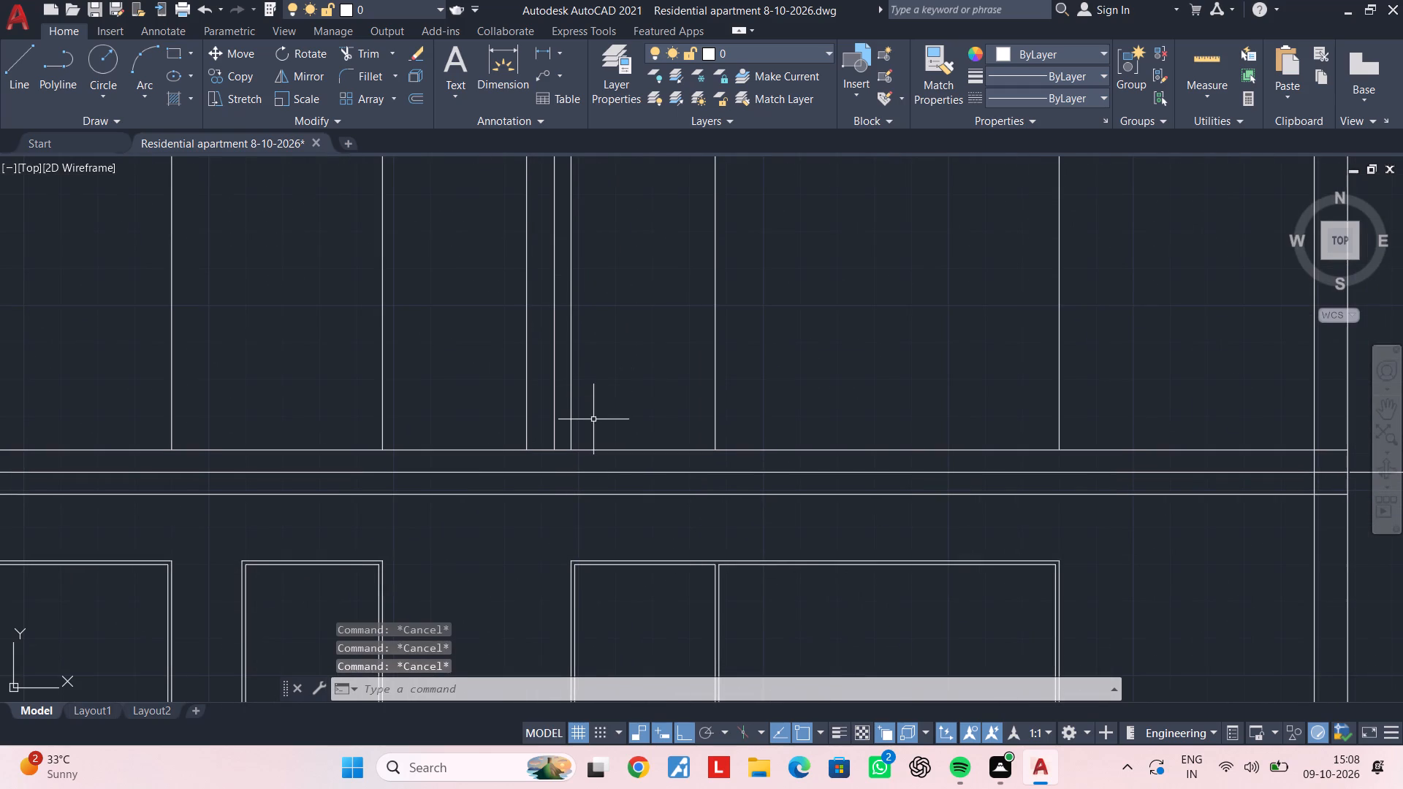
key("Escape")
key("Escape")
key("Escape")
Erase the projected vertical line in the upper storeys that aligns with the right-hand opening's left edge.
scroll(595, 388, "down", 1)
middle_click_drag(603, 375, 577, 514)
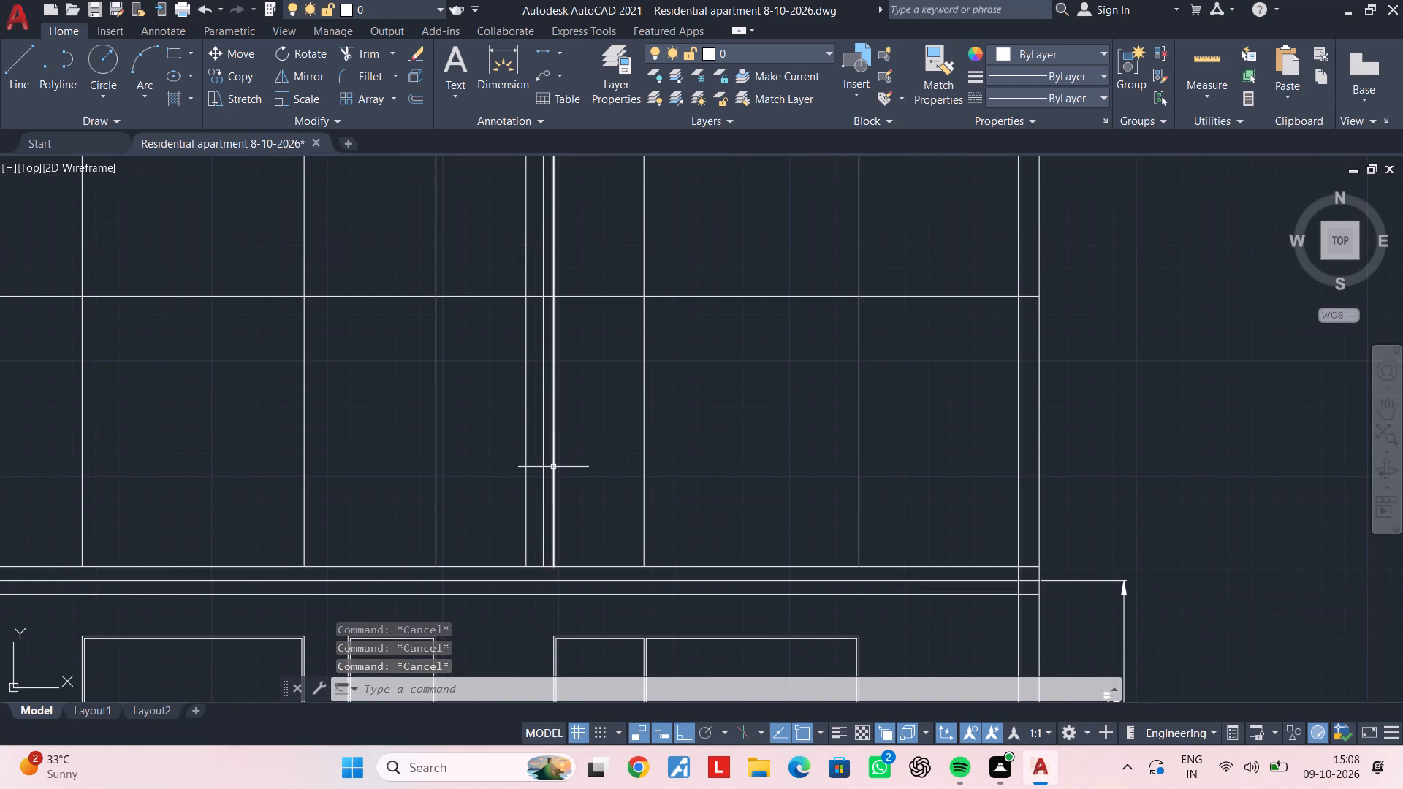
left_click(553, 467)
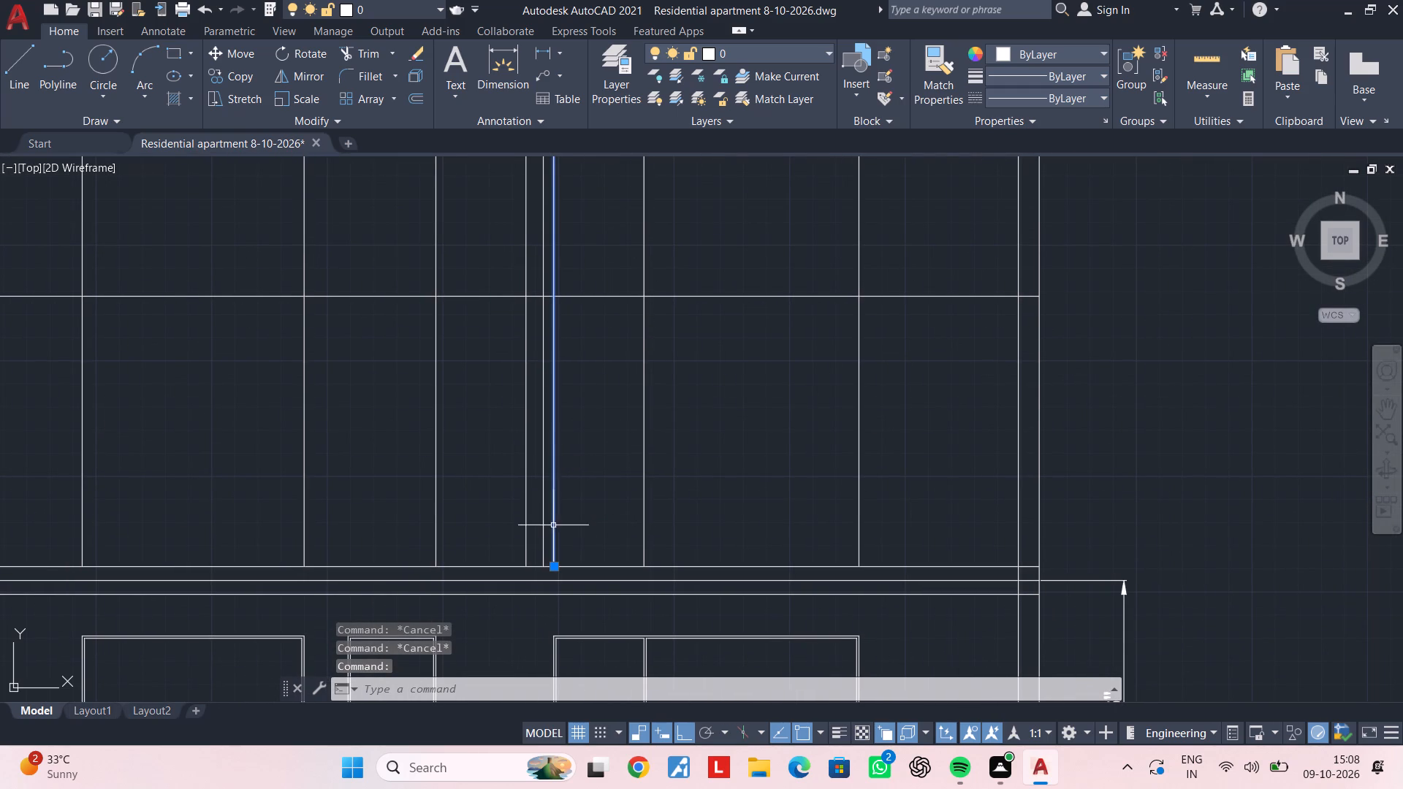
middle_click_drag(560, 605, 565, 471)
scroll(565, 470, "up", 3)
scroll(563, 484, "down", 2)
middle_click_drag(576, 367, 576, 382)
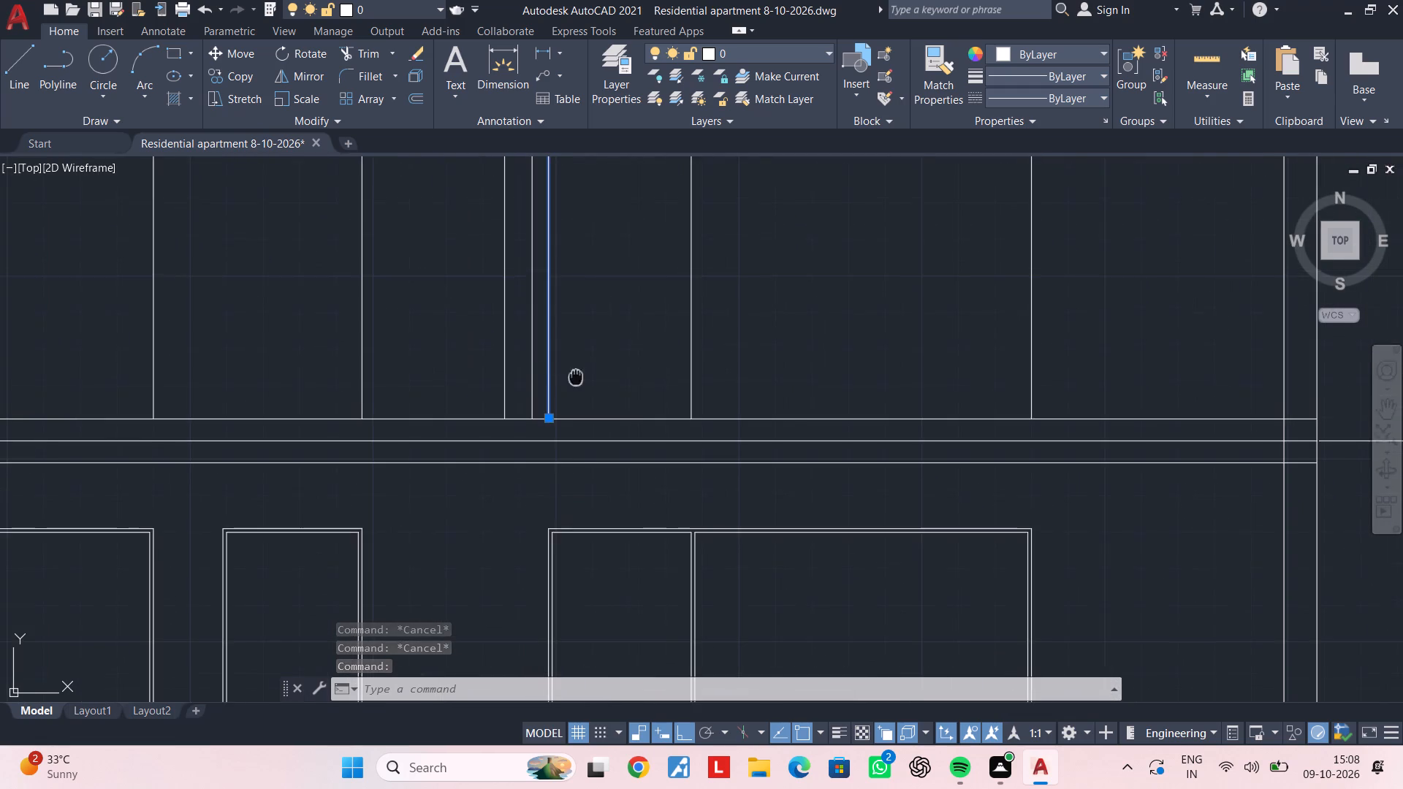
middle_click_drag(576, 382, 556, 508)
key("Delete")
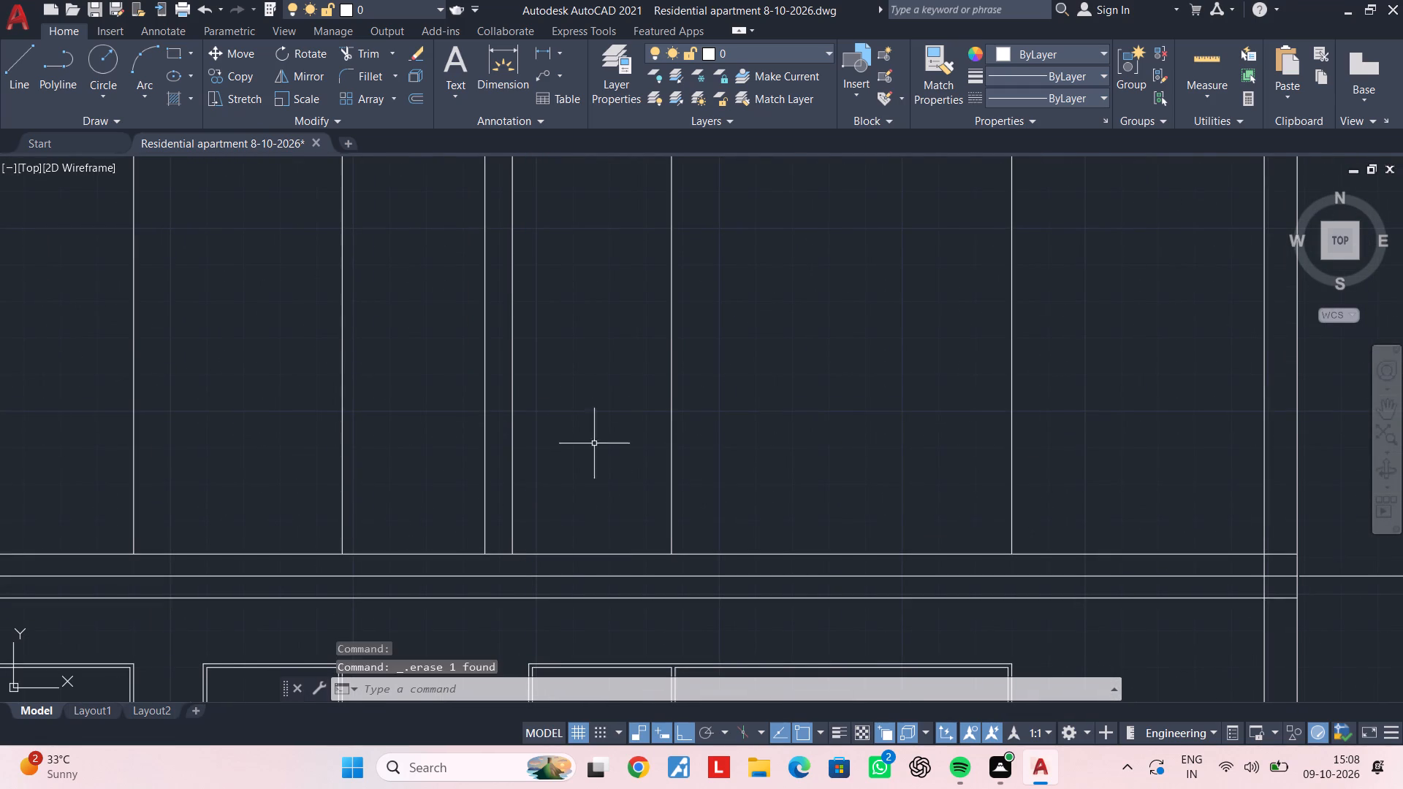
Erase the two remaining projected vertical lines in the upper storeys above the right-hand opening.
scroll(594, 443, "down", 3)
middle_click_drag(610, 399, 629, 492)
left_click(747, 492)
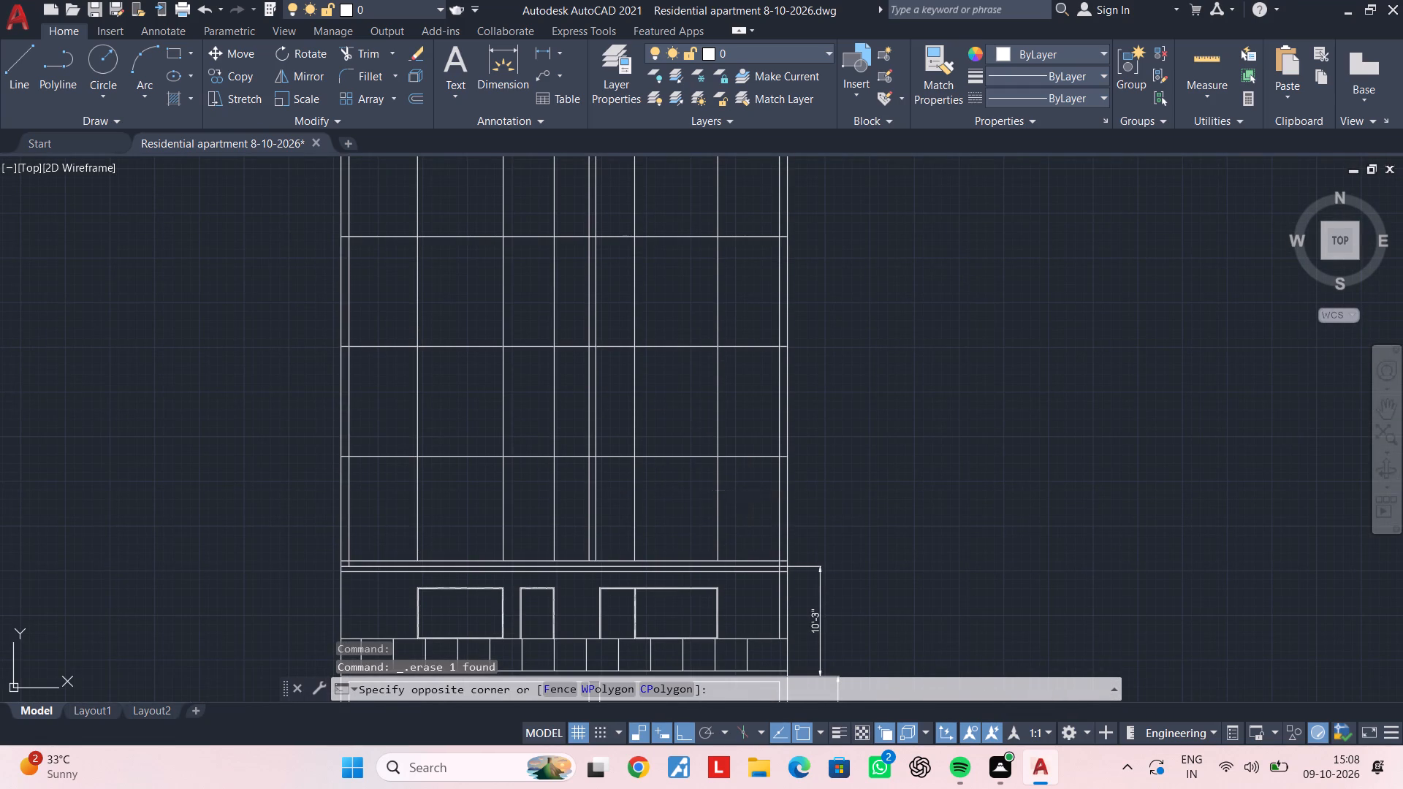
left_click(632, 509)
key("Delete")
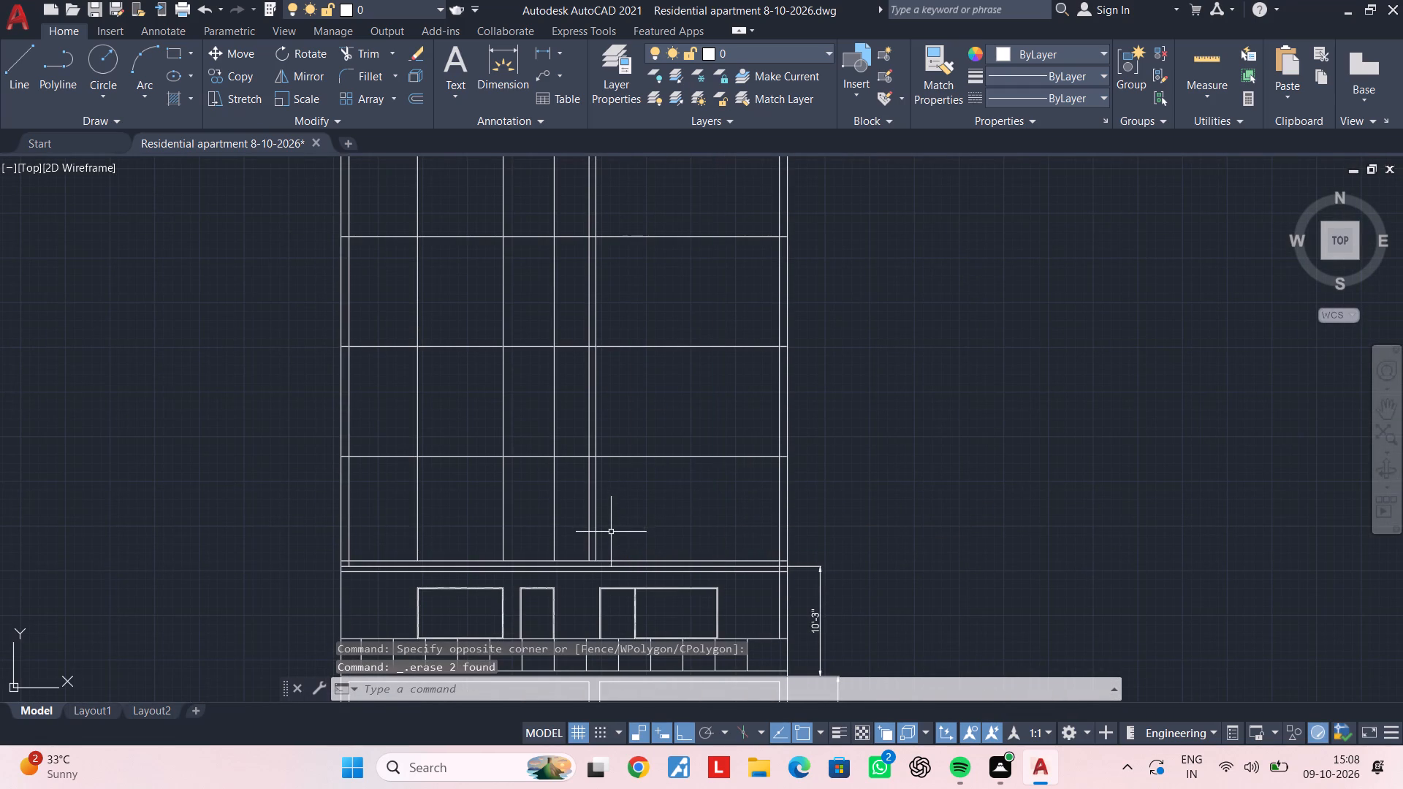
Erase the three projected vertical lines in the upper storeys that rise above the left-hand and middle openings.
scroll(594, 517, "up", 1)
left_click(556, 492)
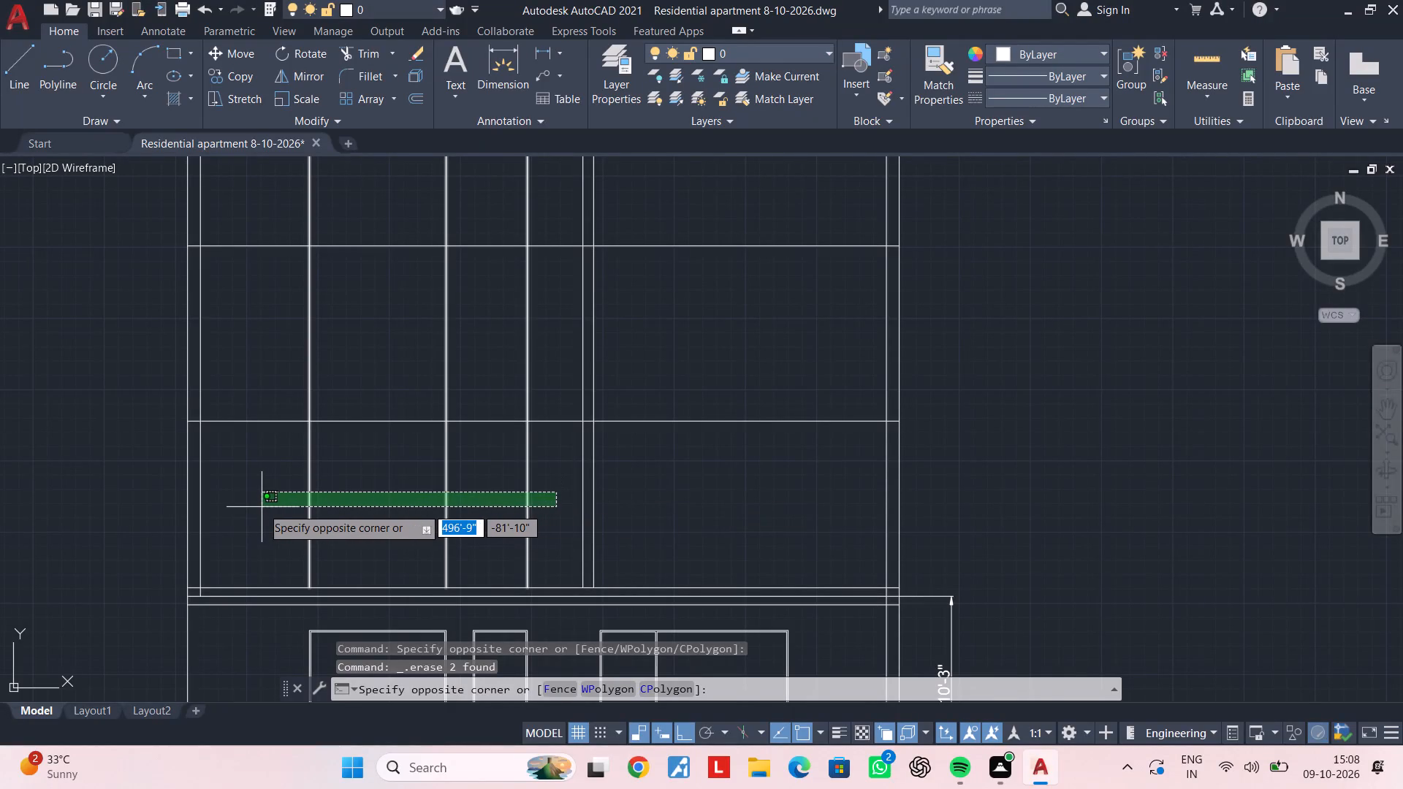
left_click(262, 507)
key("Delete")
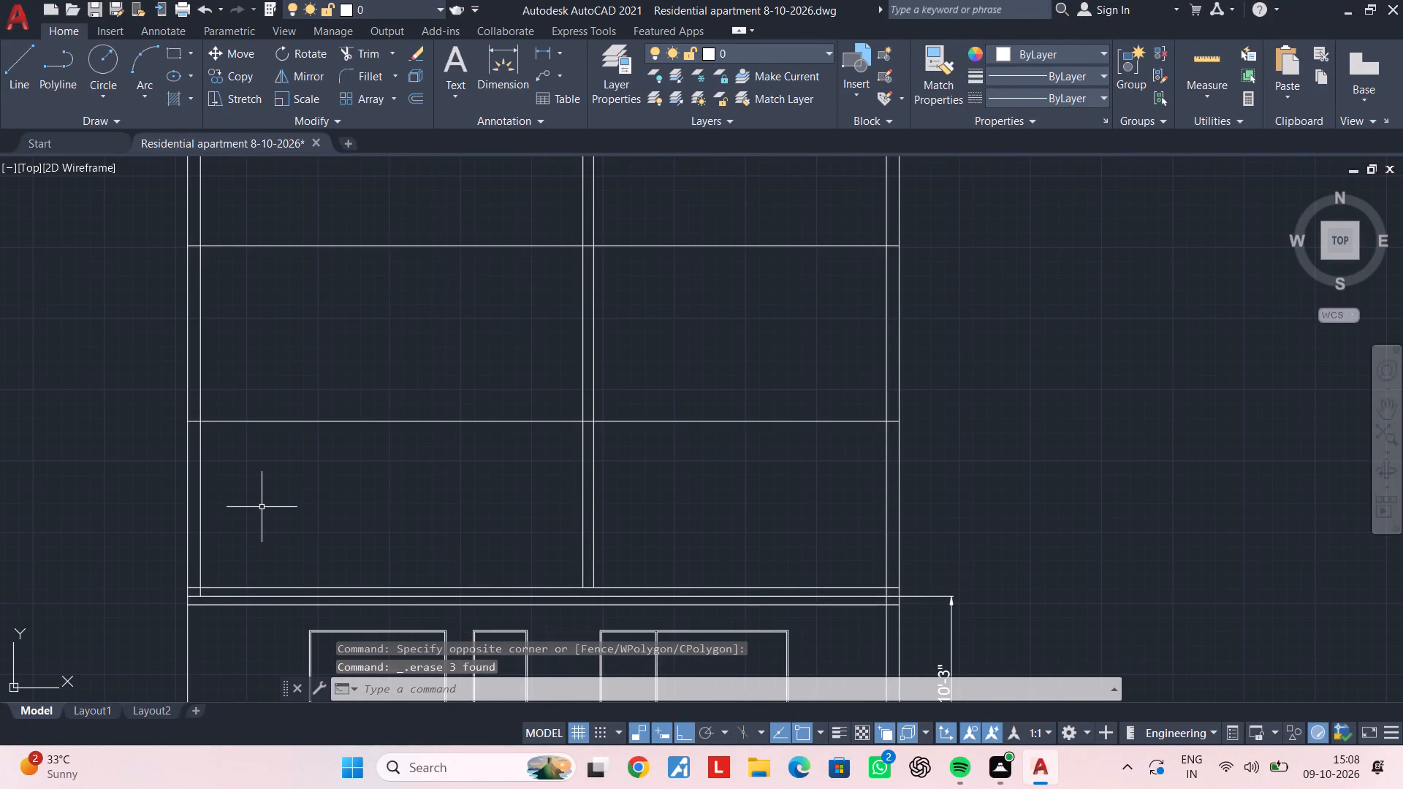
key("Escape")
key("Escape")
middle_click_drag(413, 476, 400, 413)
key("Escape")
key("Escape")
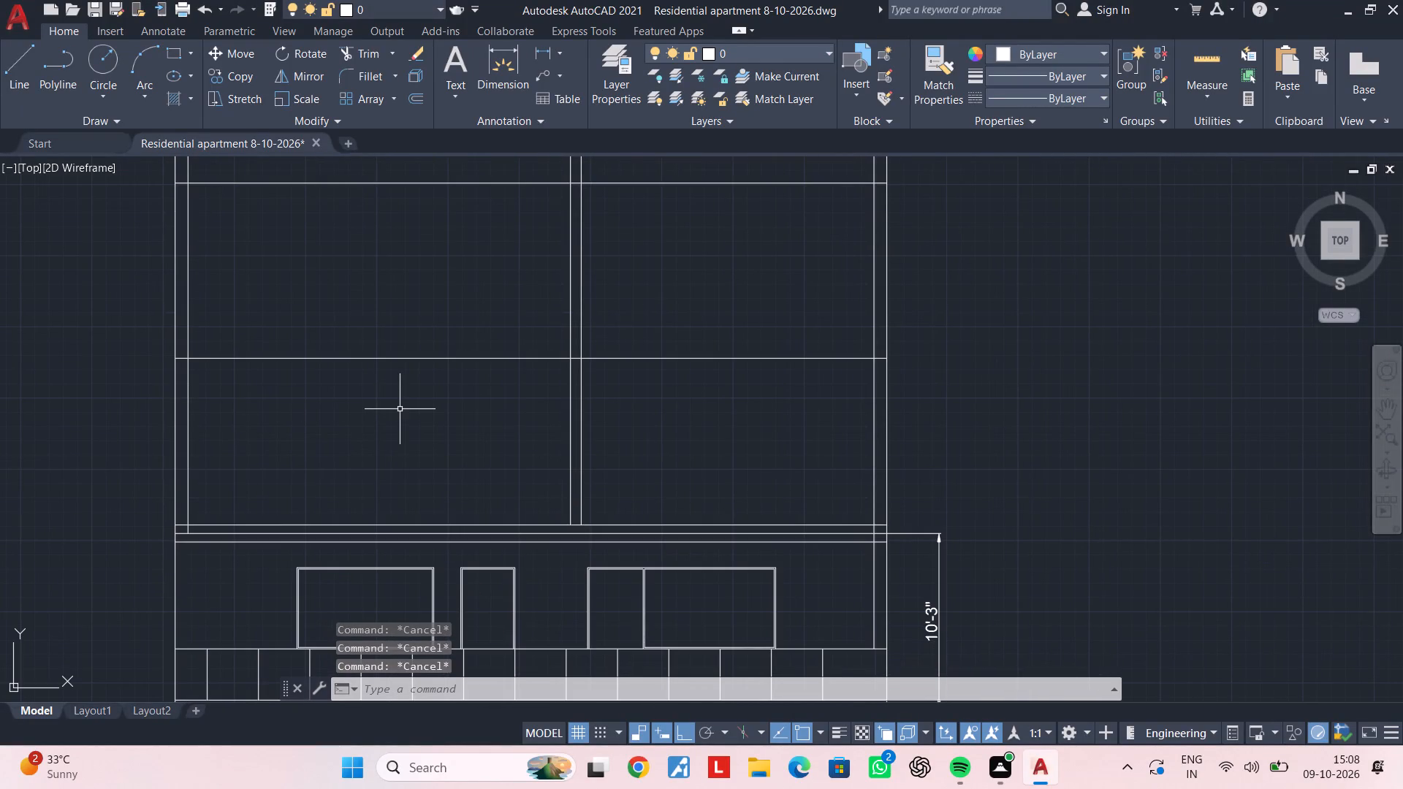
Save the drawing.
key("ctrl+s")
key("ctrl+s")
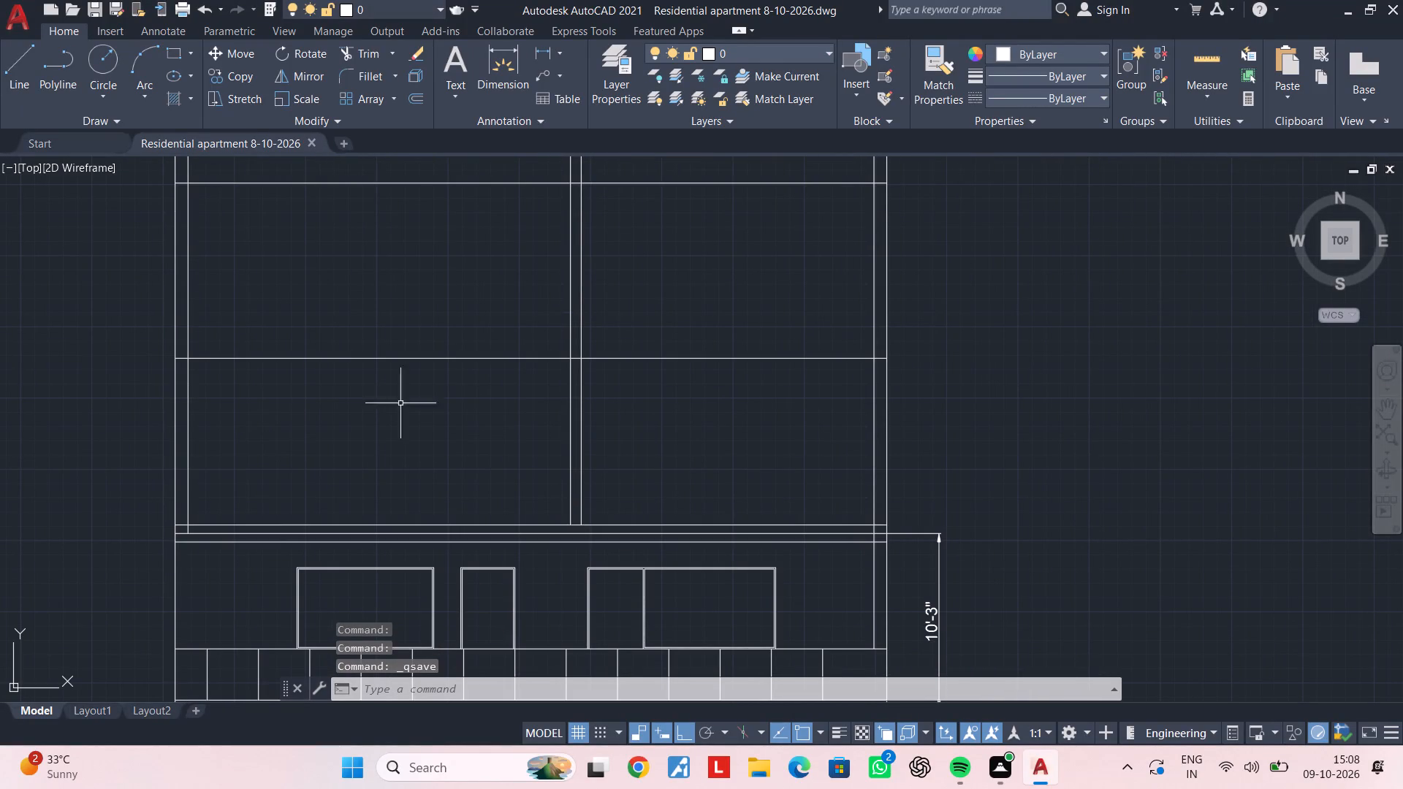
Copy the first storey's framed openings, sill line and all band dividers to the storey directly above, based on the floor line's right end.
middle_click_drag(652, 531, 645, 434)
left_click(788, 465)
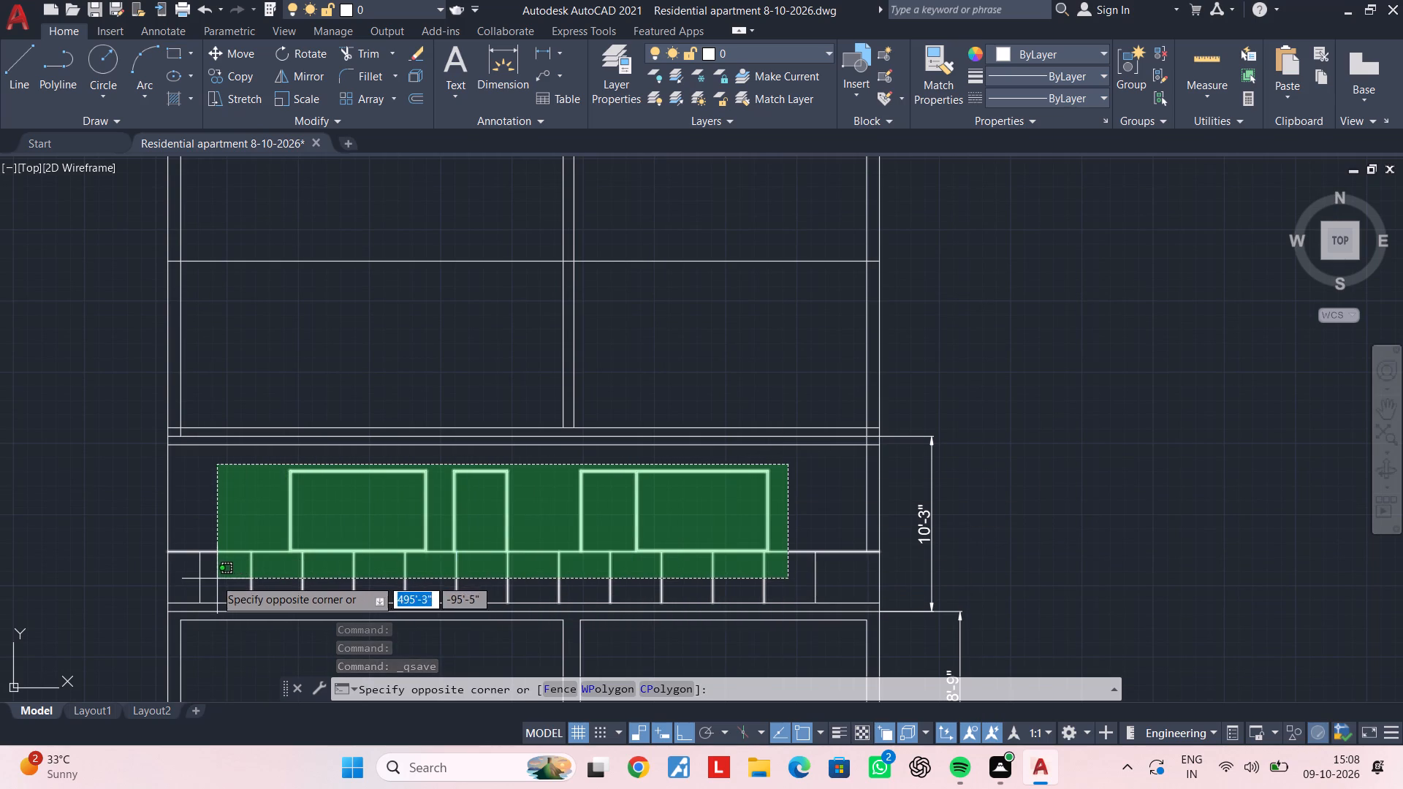
left_click(194, 579)
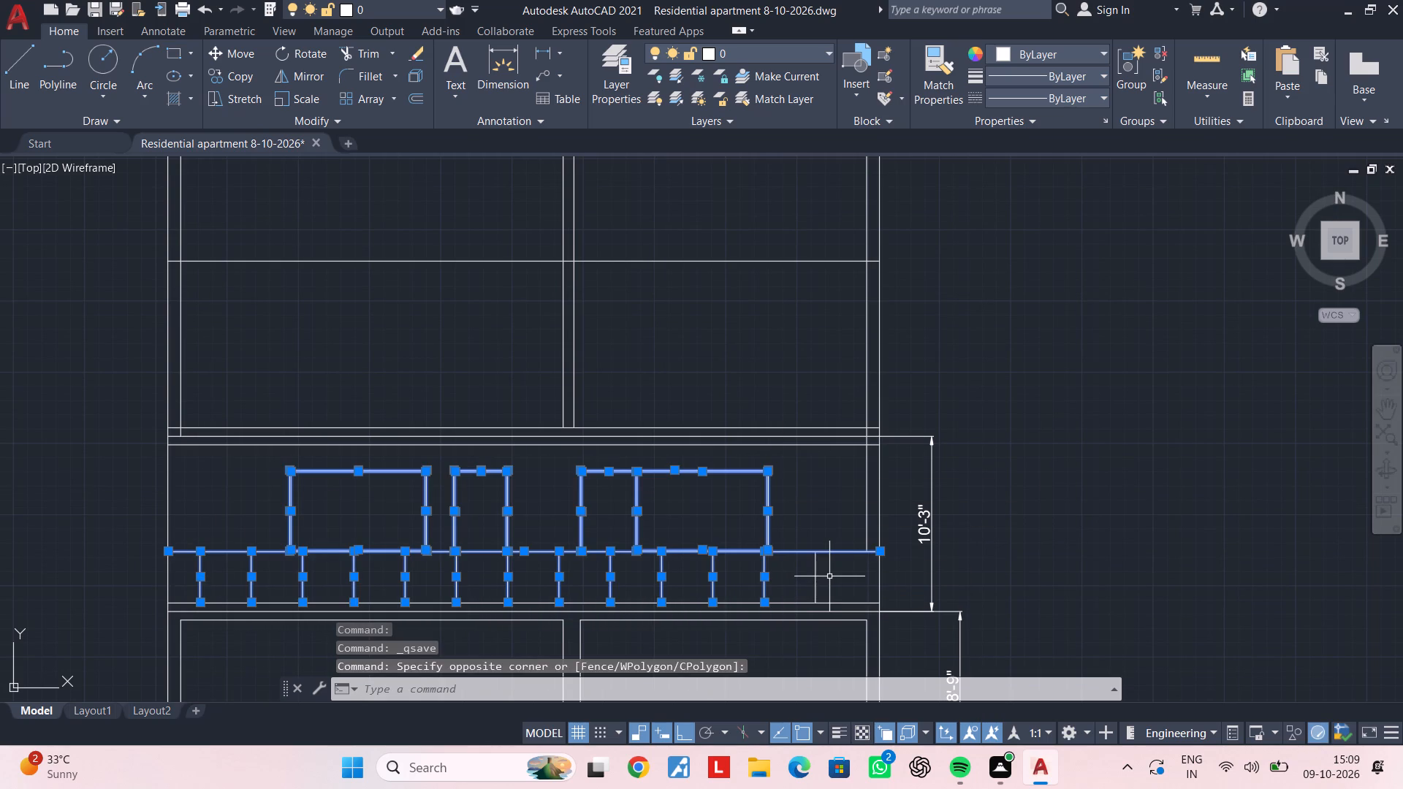
left_click(829, 576)
left_click(787, 582)
middle_click_drag(736, 508, 699, 510)
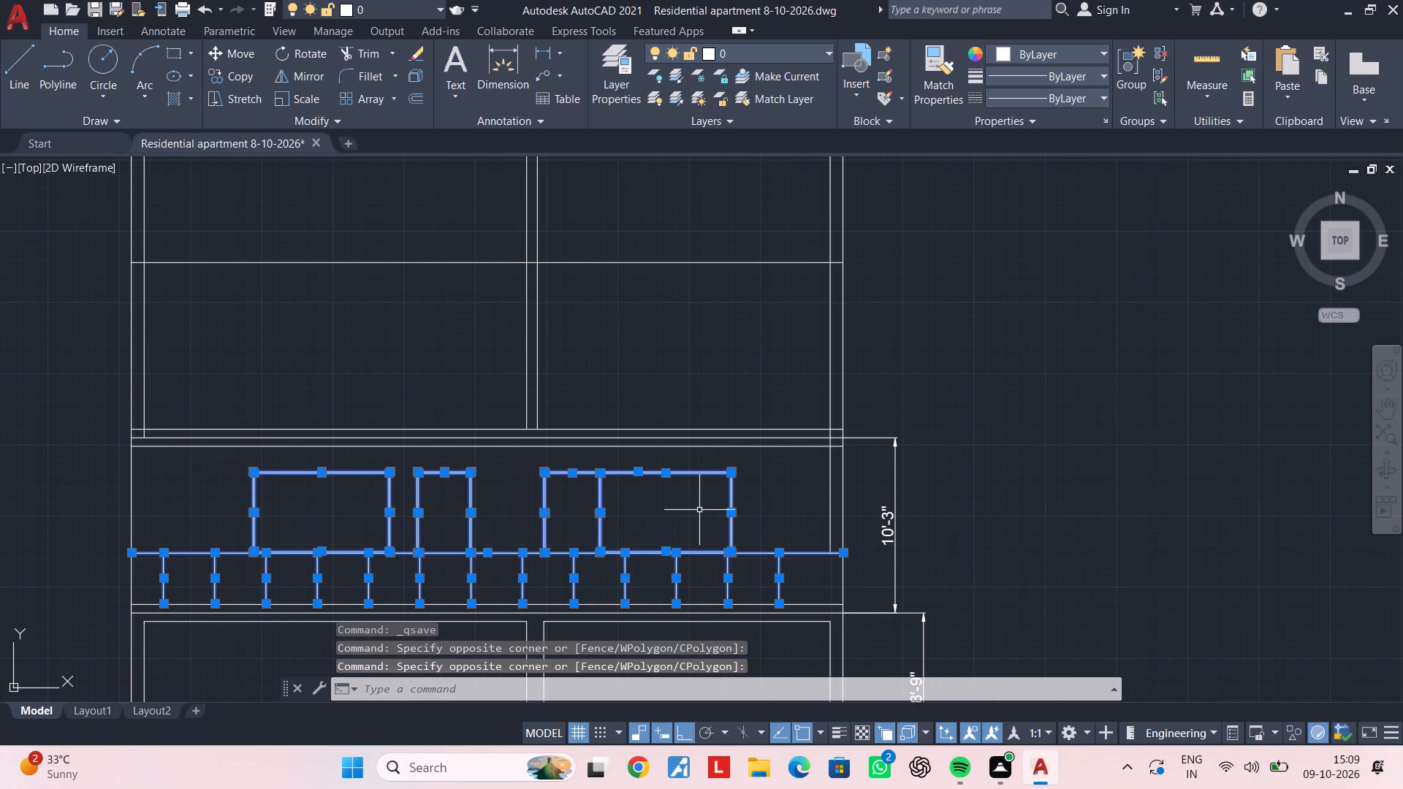
type("CO")
key("space")
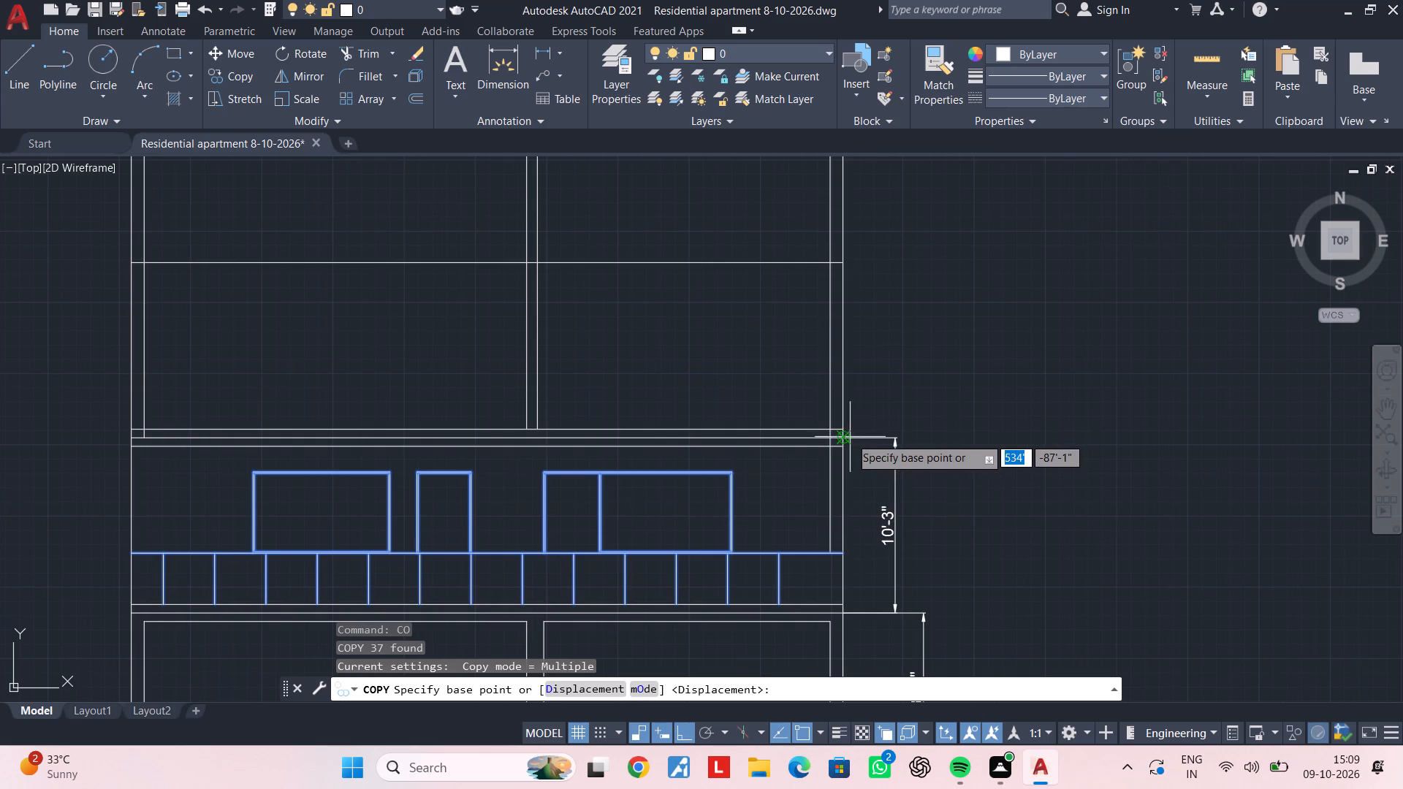
scroll(847, 437, "up", 3)
left_click(823, 446)
scroll(824, 446, "down", 3)
middle_click_drag(824, 316, 829, 340)
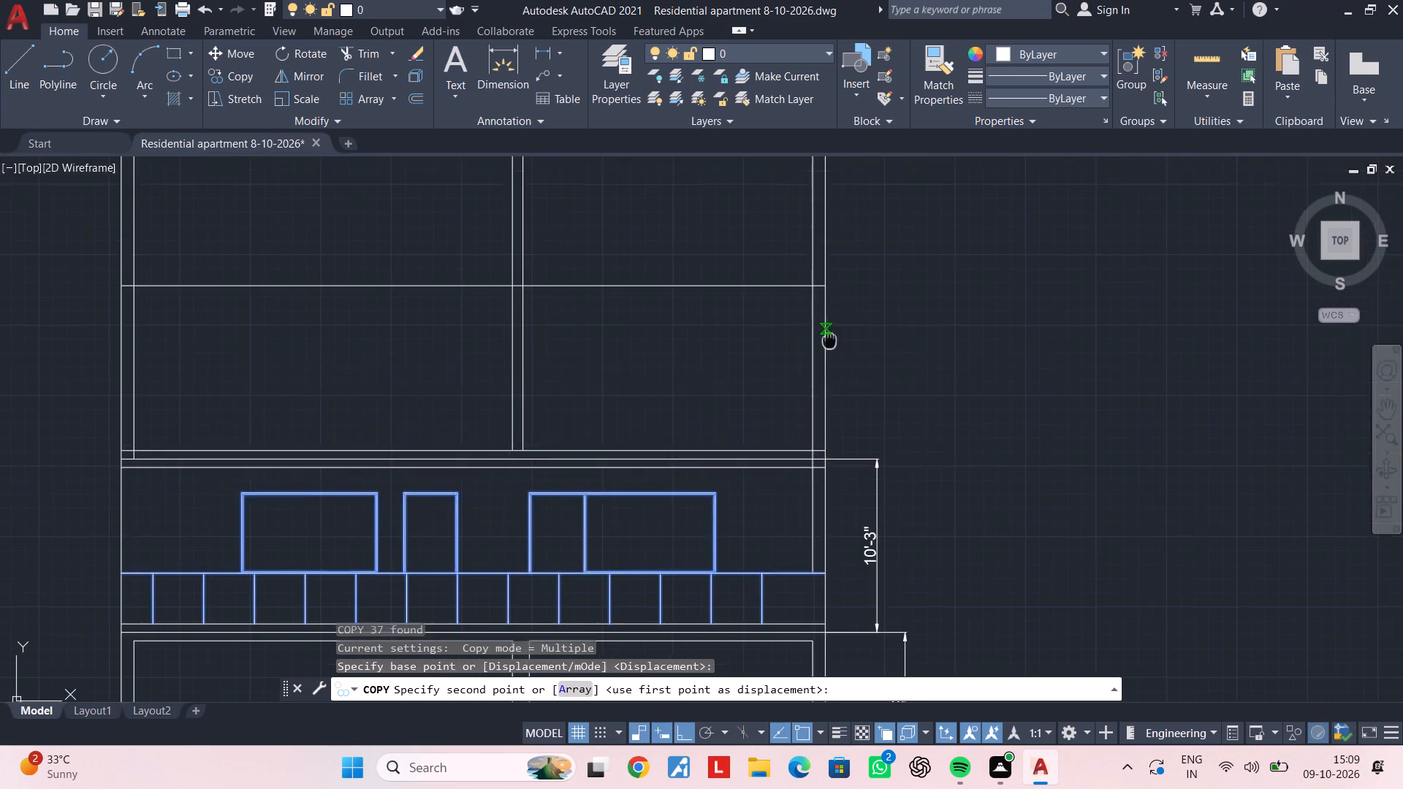
middle_click_drag(829, 340, 818, 412)
left_click(813, 369)
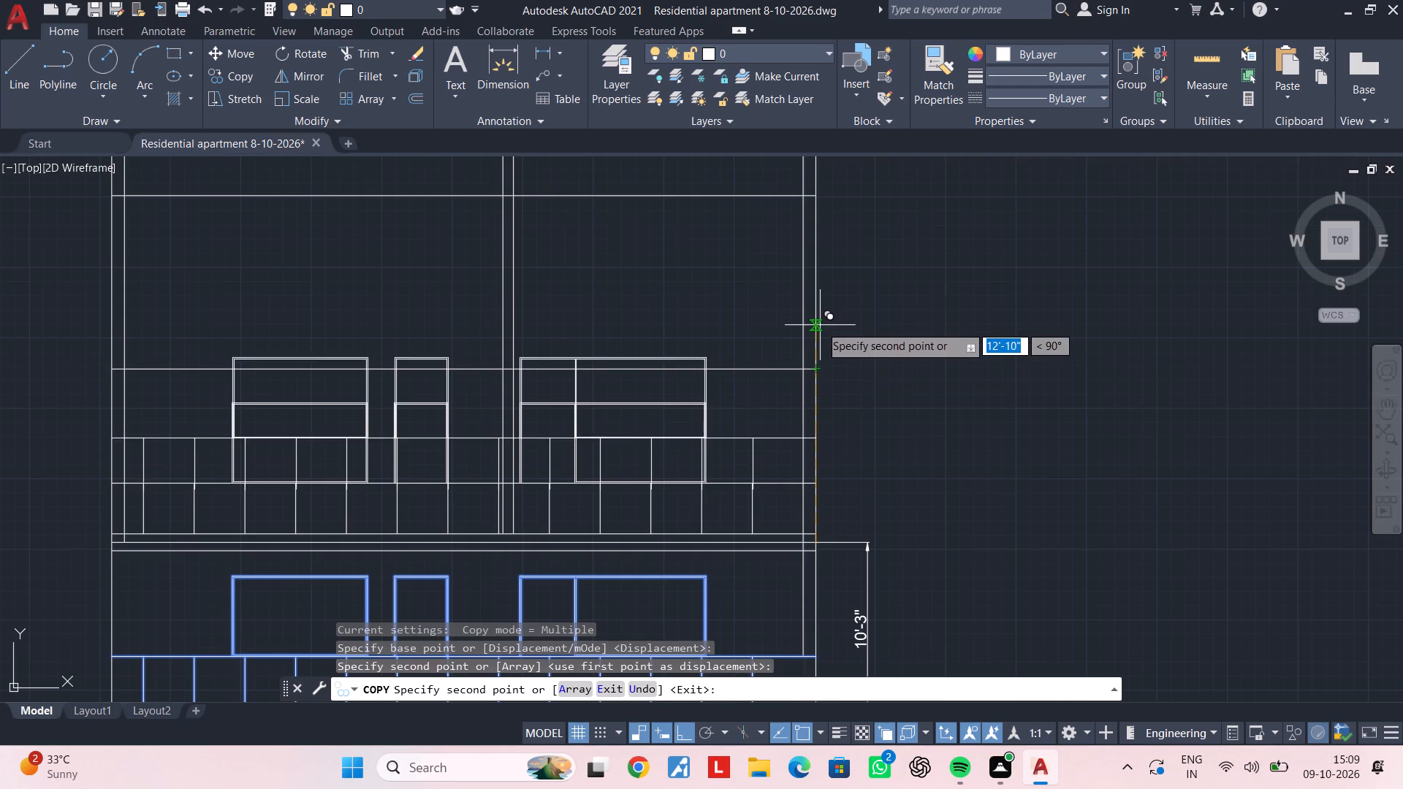
Place two more copies of the openings, sill line and band dividers on the next two storeys, aligned to their floor lines.
middle_click_drag(820, 329, 809, 511)
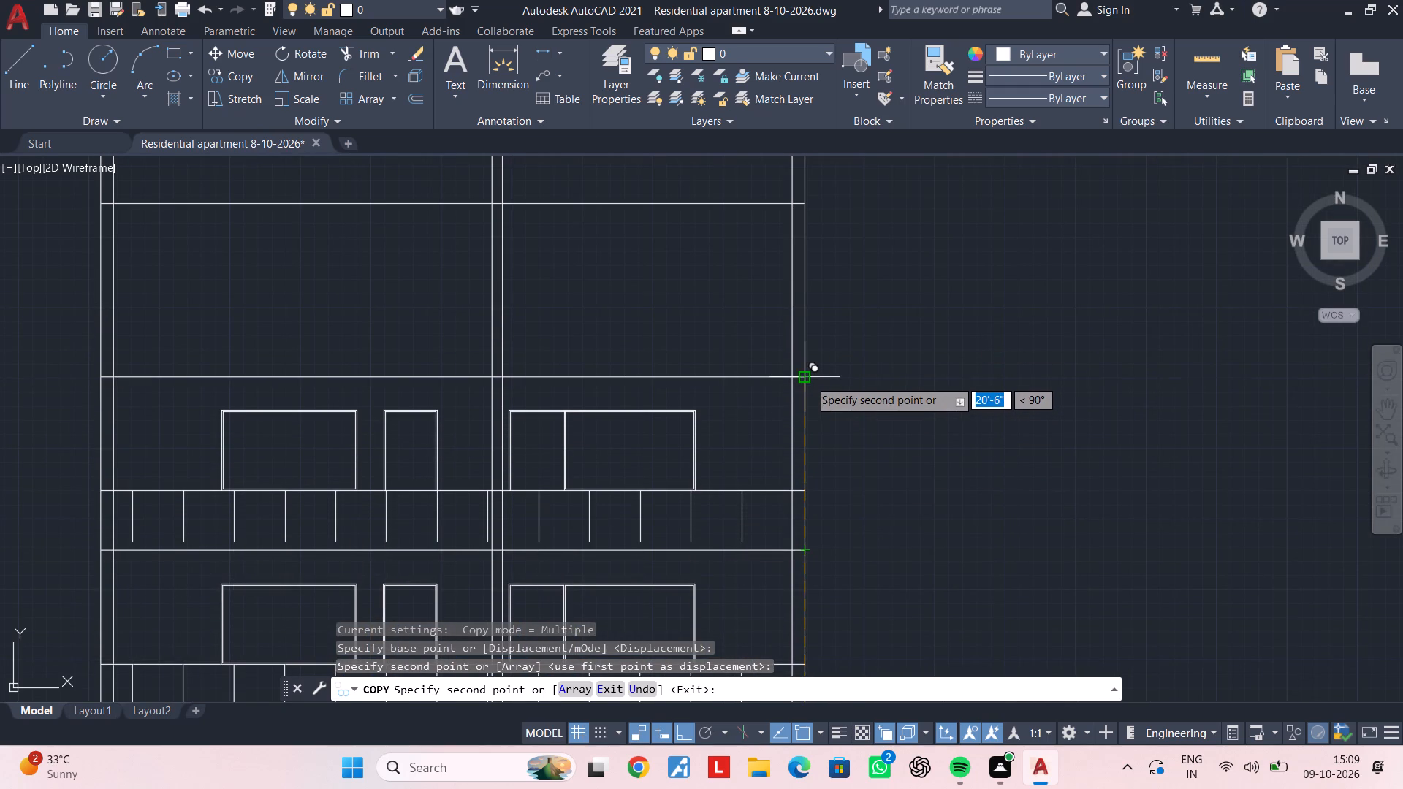
left_click(809, 379)
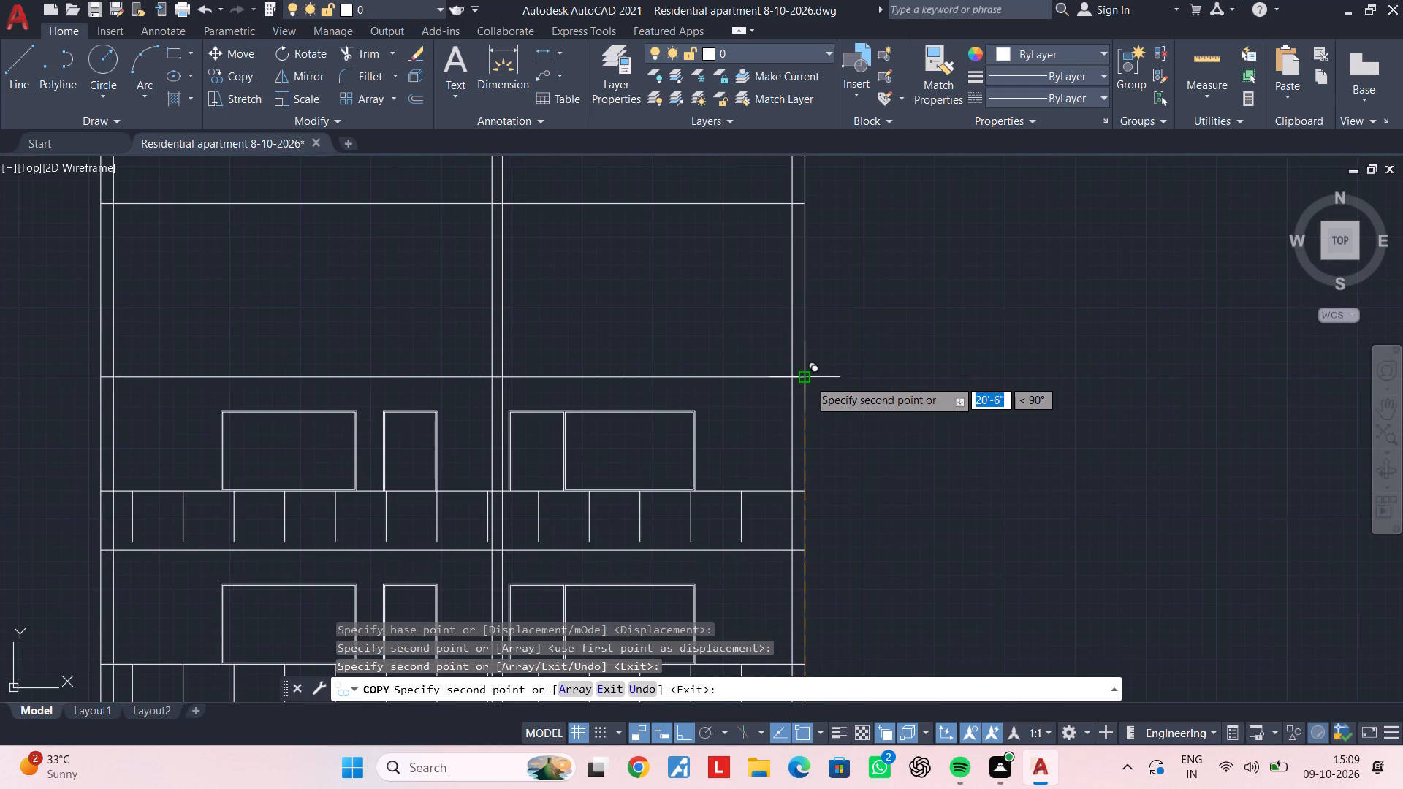
middle_click_drag(806, 275, 798, 437)
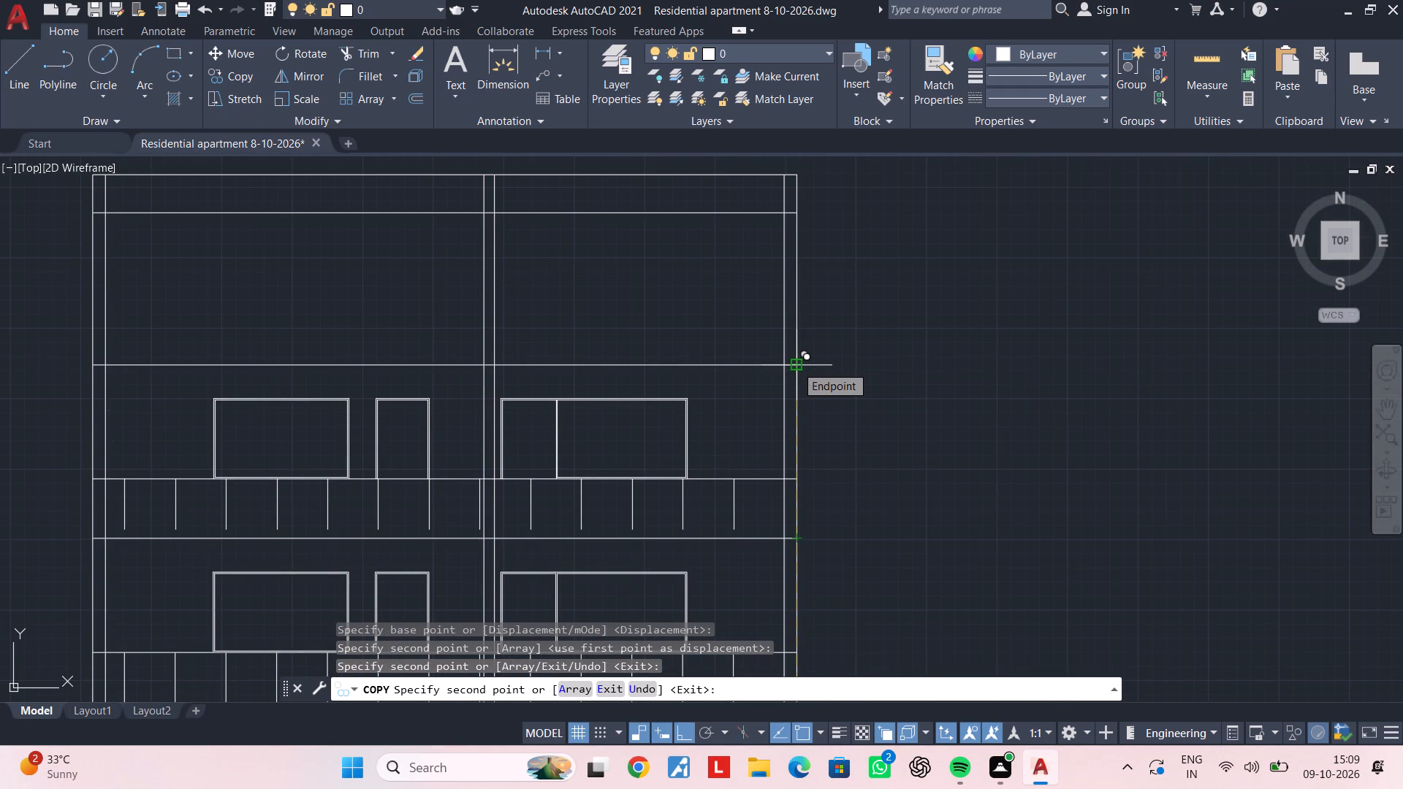
left_click(796, 365)
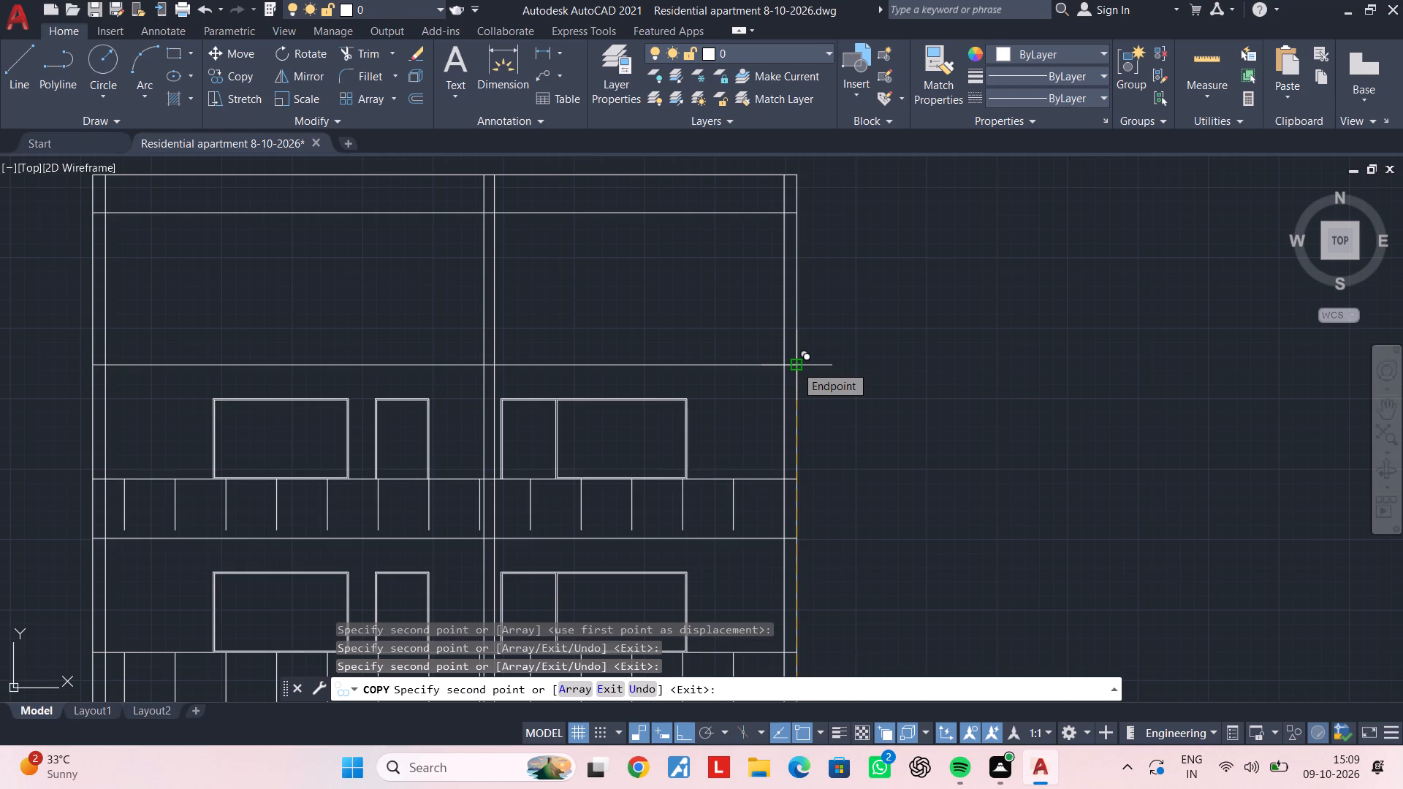
middle_click_drag(798, 317, 799, 440)
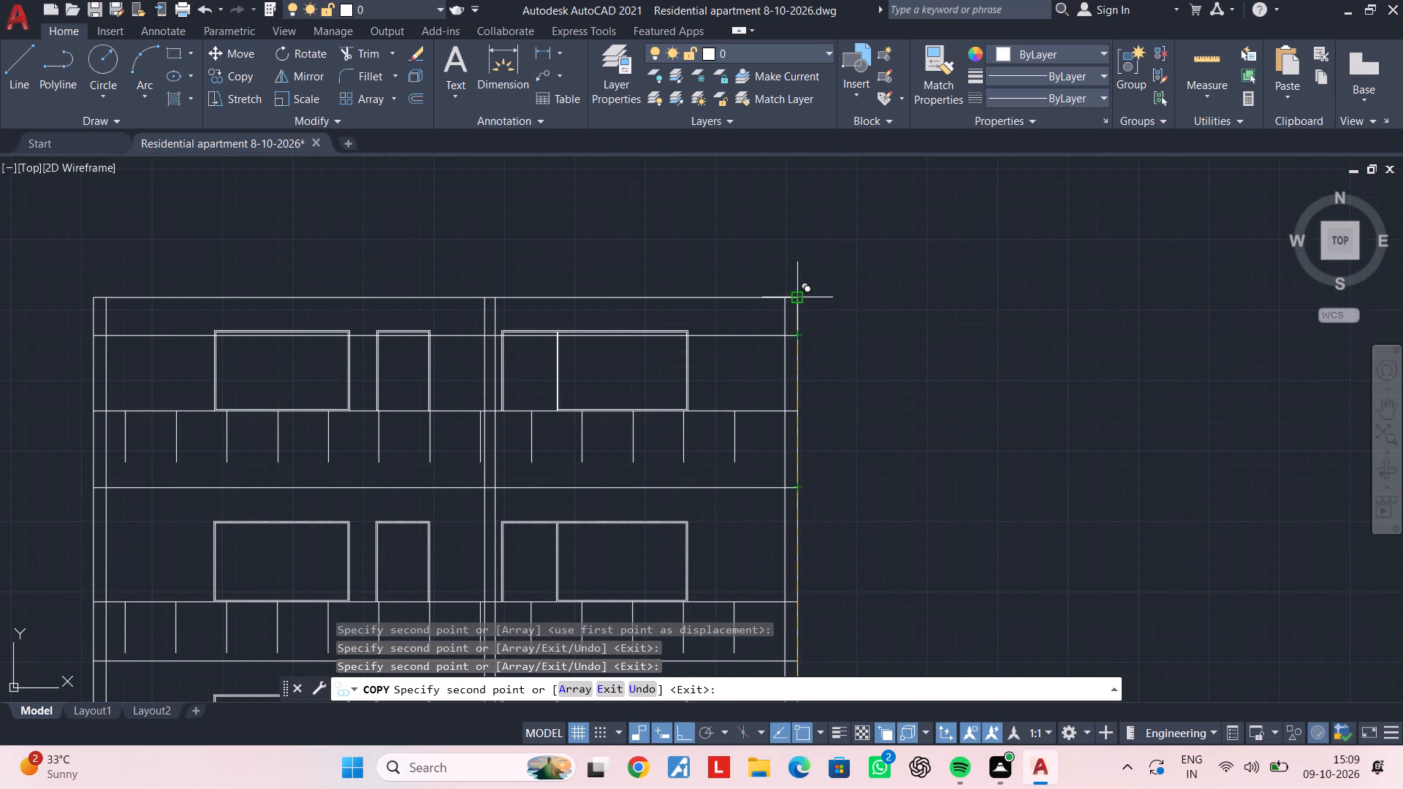
scroll(791, 444, "down", 3)
middle_click_drag(791, 444, 788, 335)
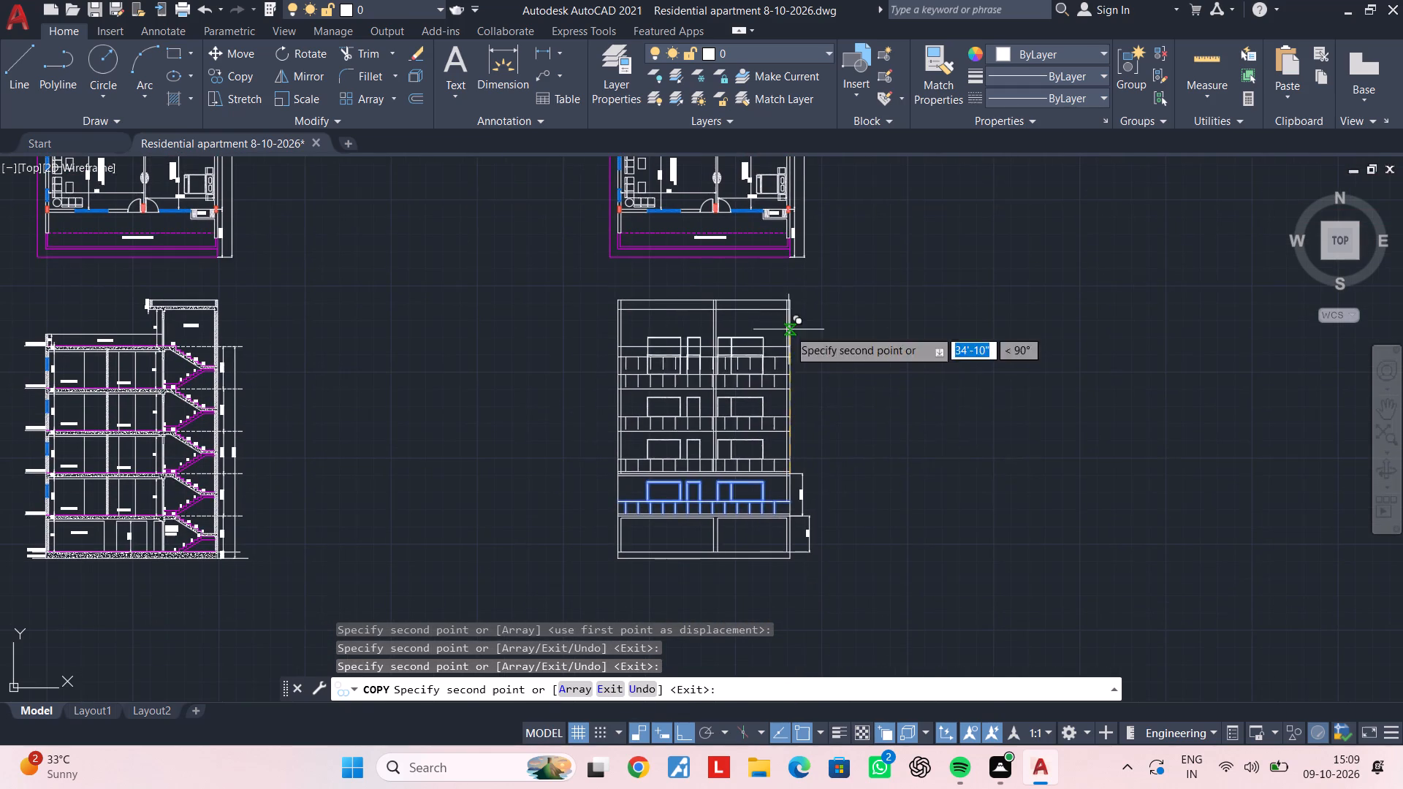
scroll(782, 496, "up", 2)
scroll(773, 435, "down", 1)
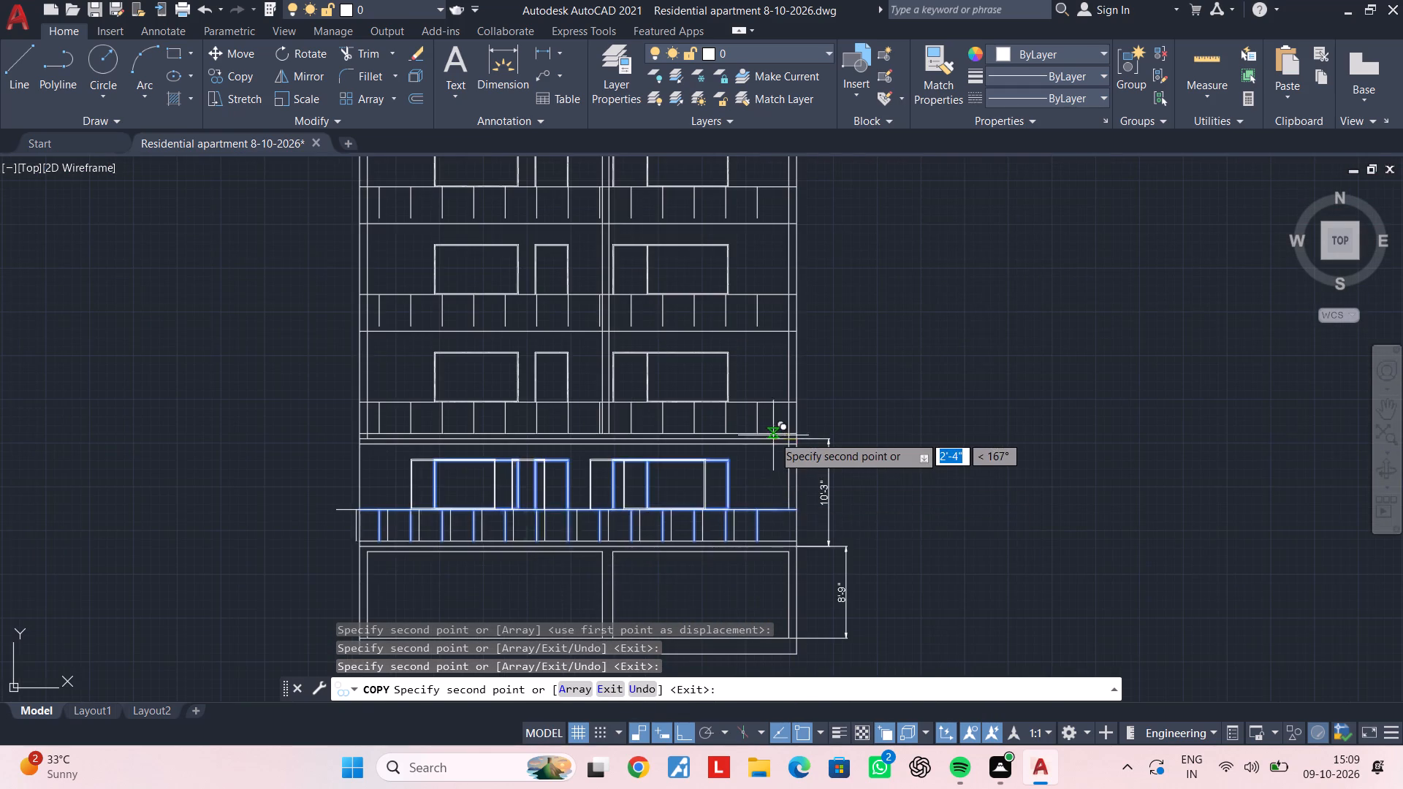
scroll(773, 435, "down", 1)
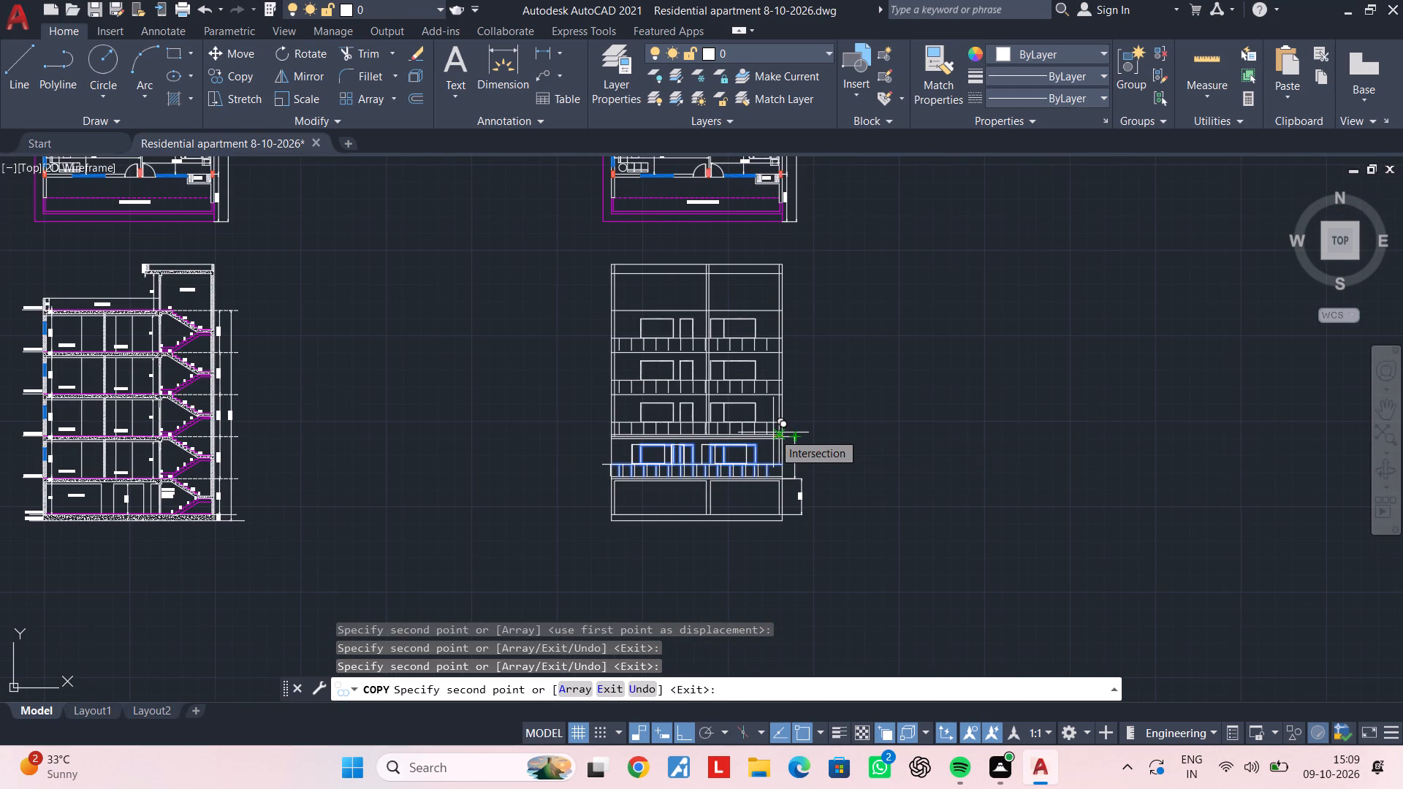
key("Escape")
key("Escape")
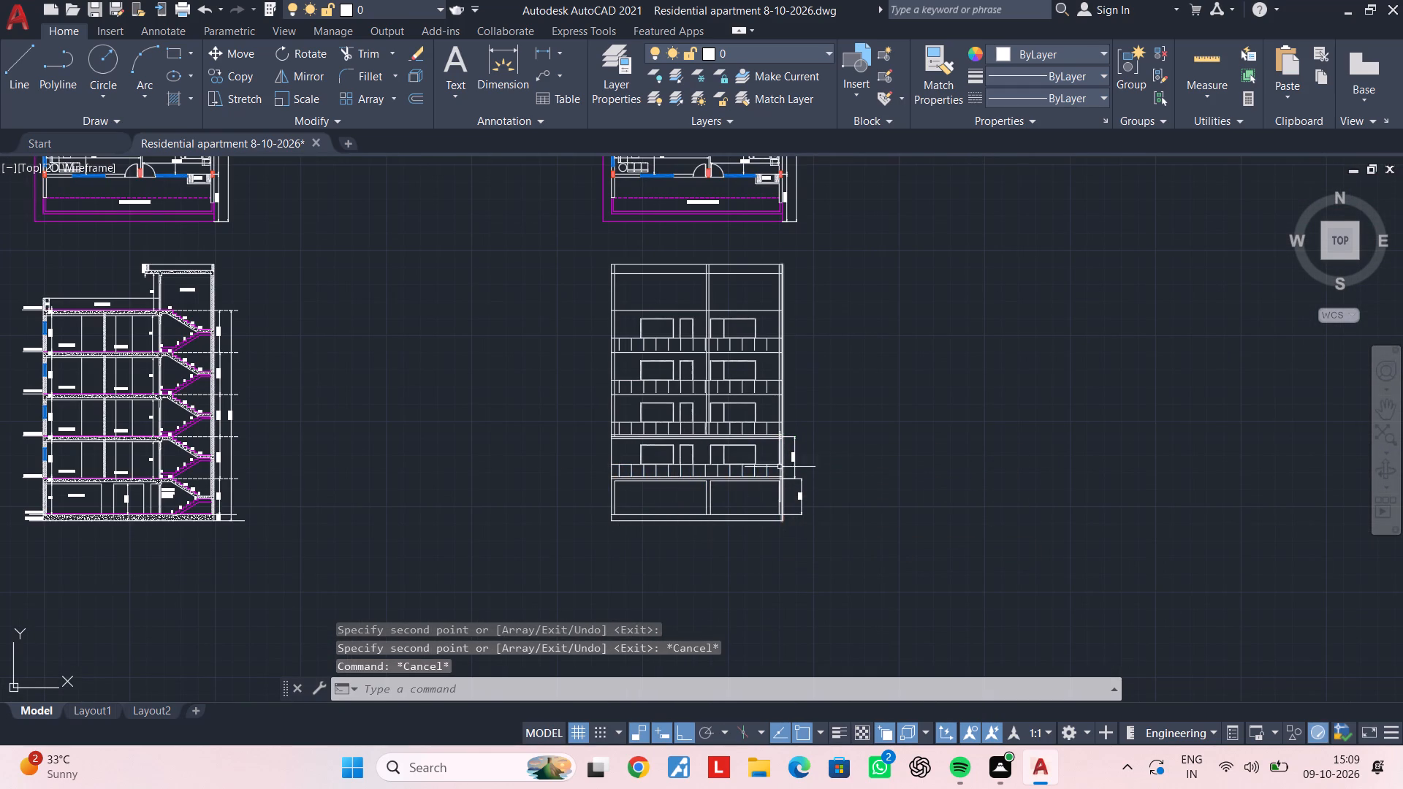
Offset the floor line below the second-highest row of openings by 6" both upward and downward.
scroll(757, 405, "up", 3)
middle_click_drag(766, 407, 773, 463)
scroll(779, 455, "up", 2)
middle_click_drag(729, 427, 864, 450)
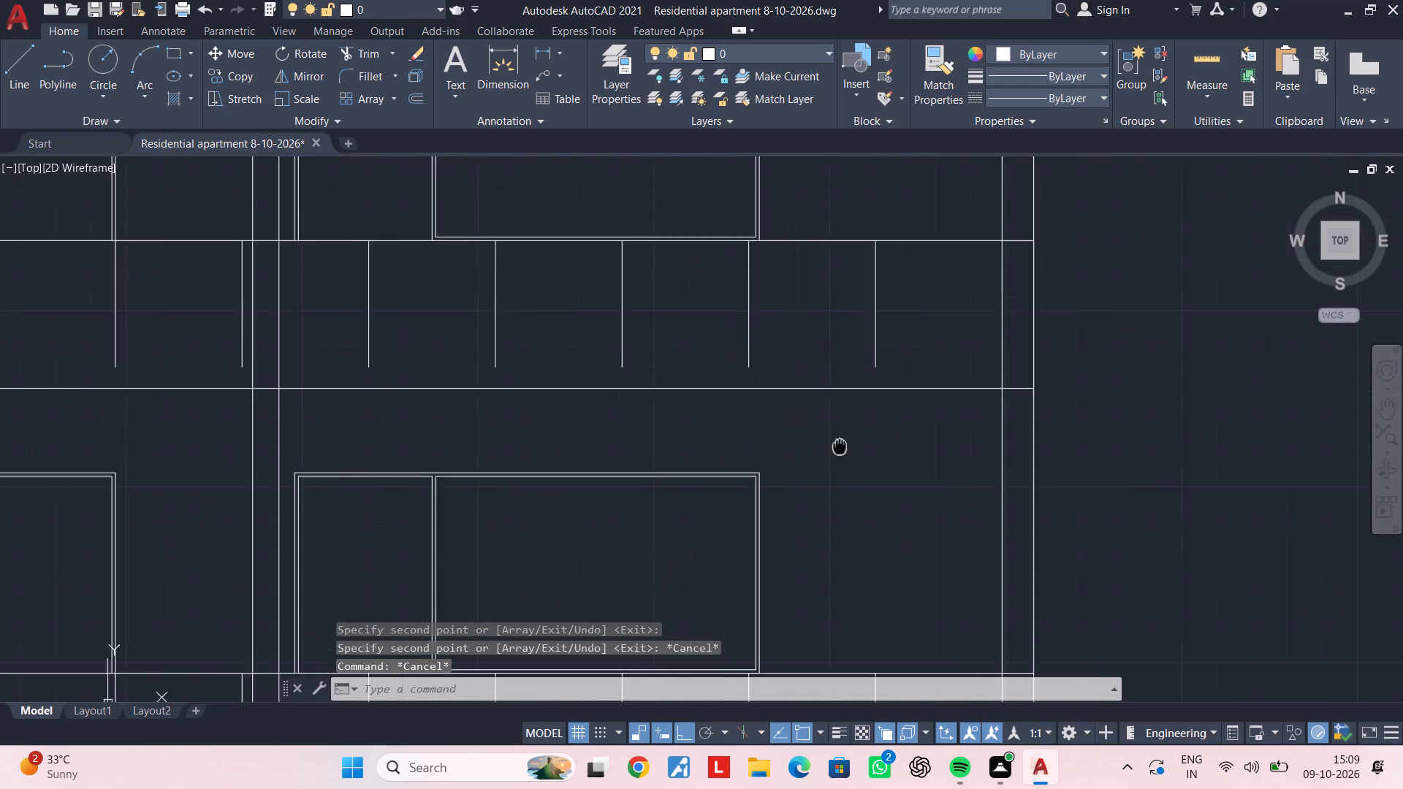
middle_click_drag(864, 450, 894, 456)
middle_click_drag(827, 449, 782, 508)
key("Escape")
key("Escape")
key("Escape")
key("o")
type("F")
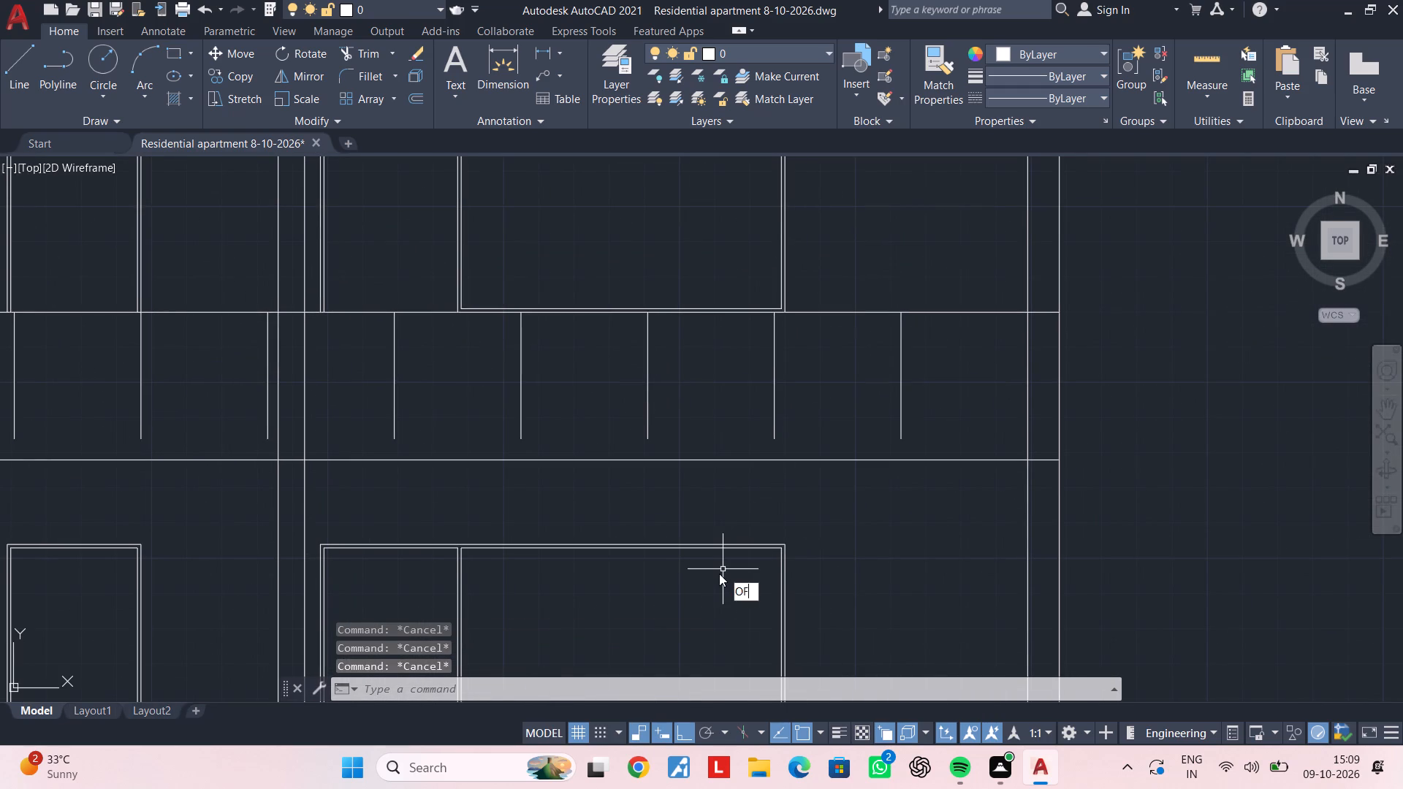
key("space")
type("6\"")
key("Return")
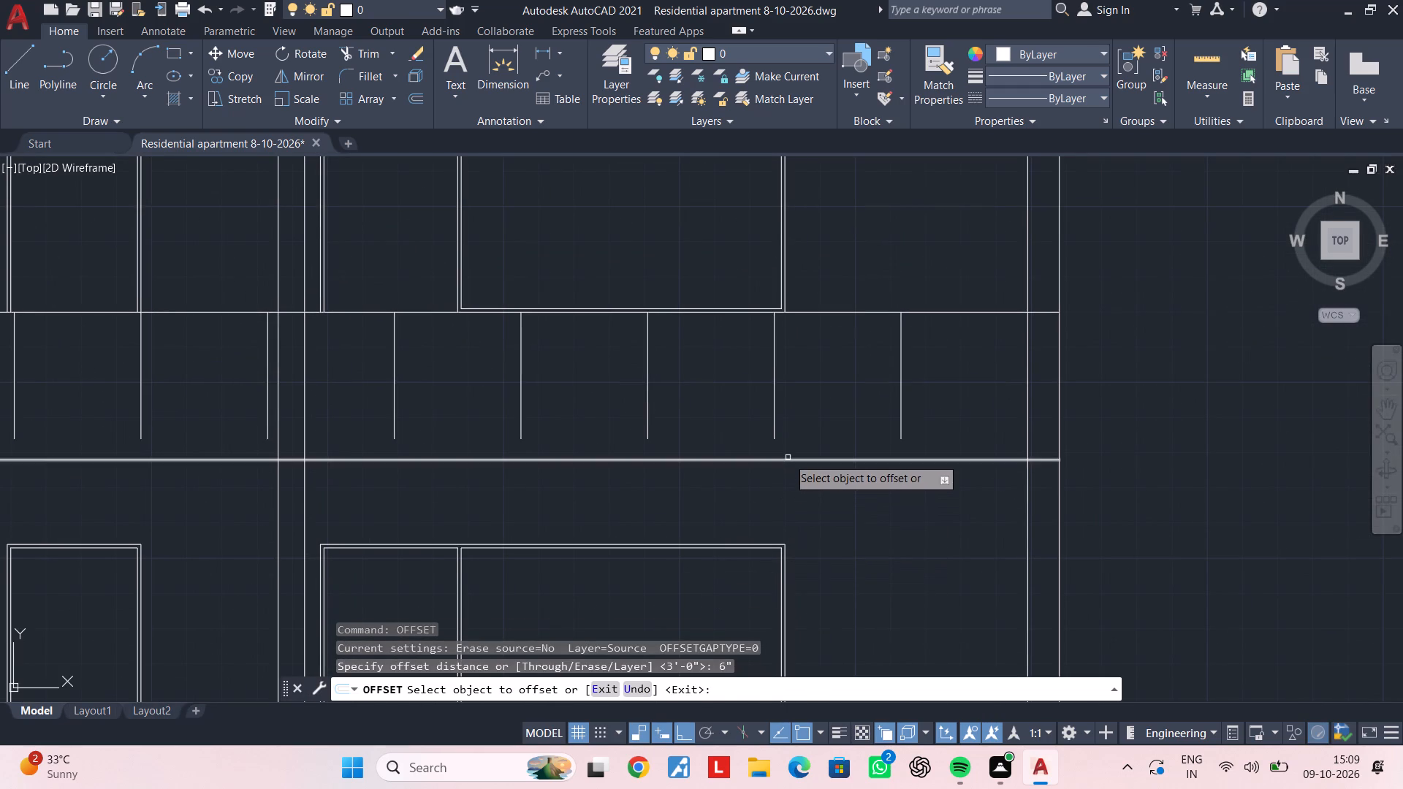
left_click(788, 457)
left_click(794, 432)
left_click(796, 458)
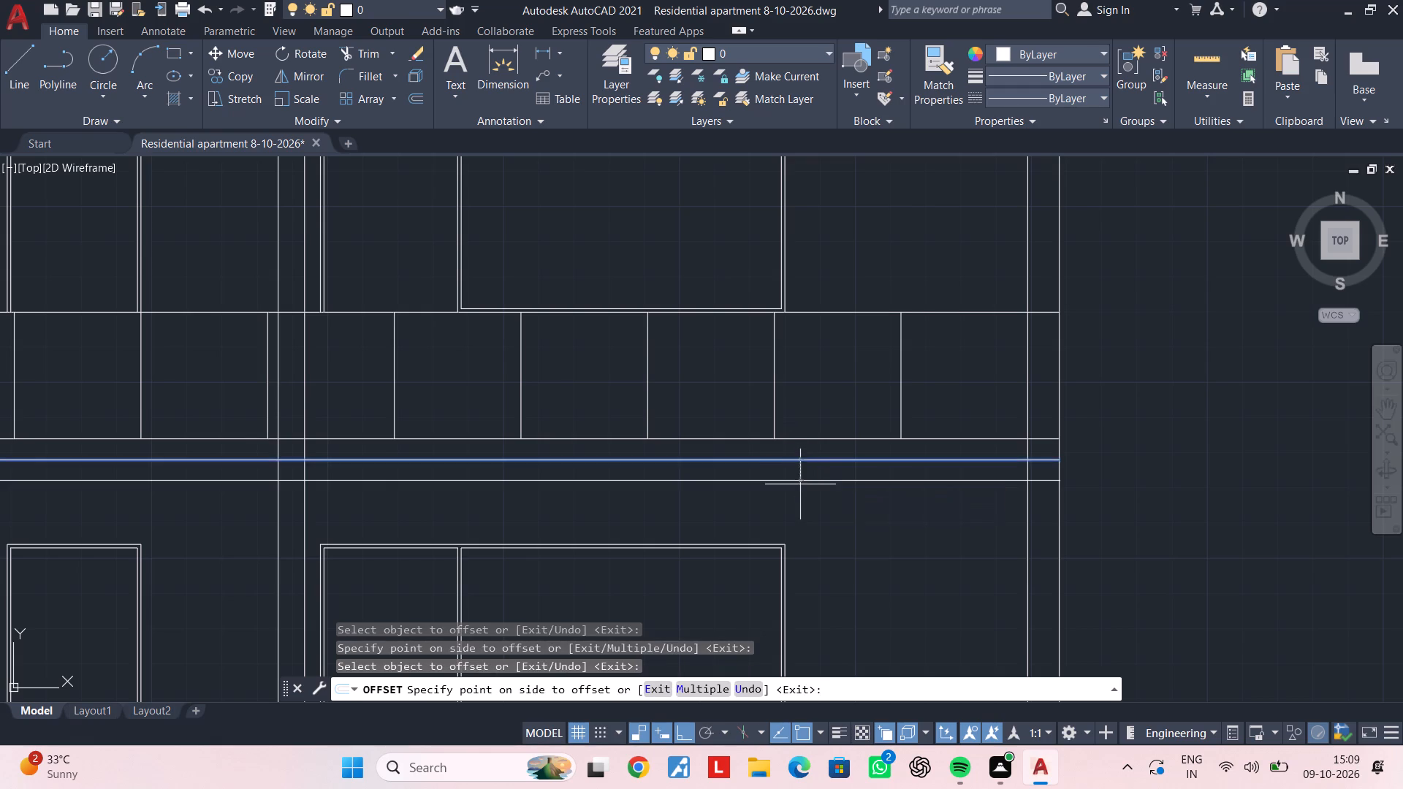
left_click(800, 484)
Offset the floor line below the topmost row of openings by 6" both upward and downward.
scroll(803, 464, "down", 2)
middle_click_drag(809, 465, 788, 611)
scroll(808, 451, "up", 1)
left_click(810, 434)
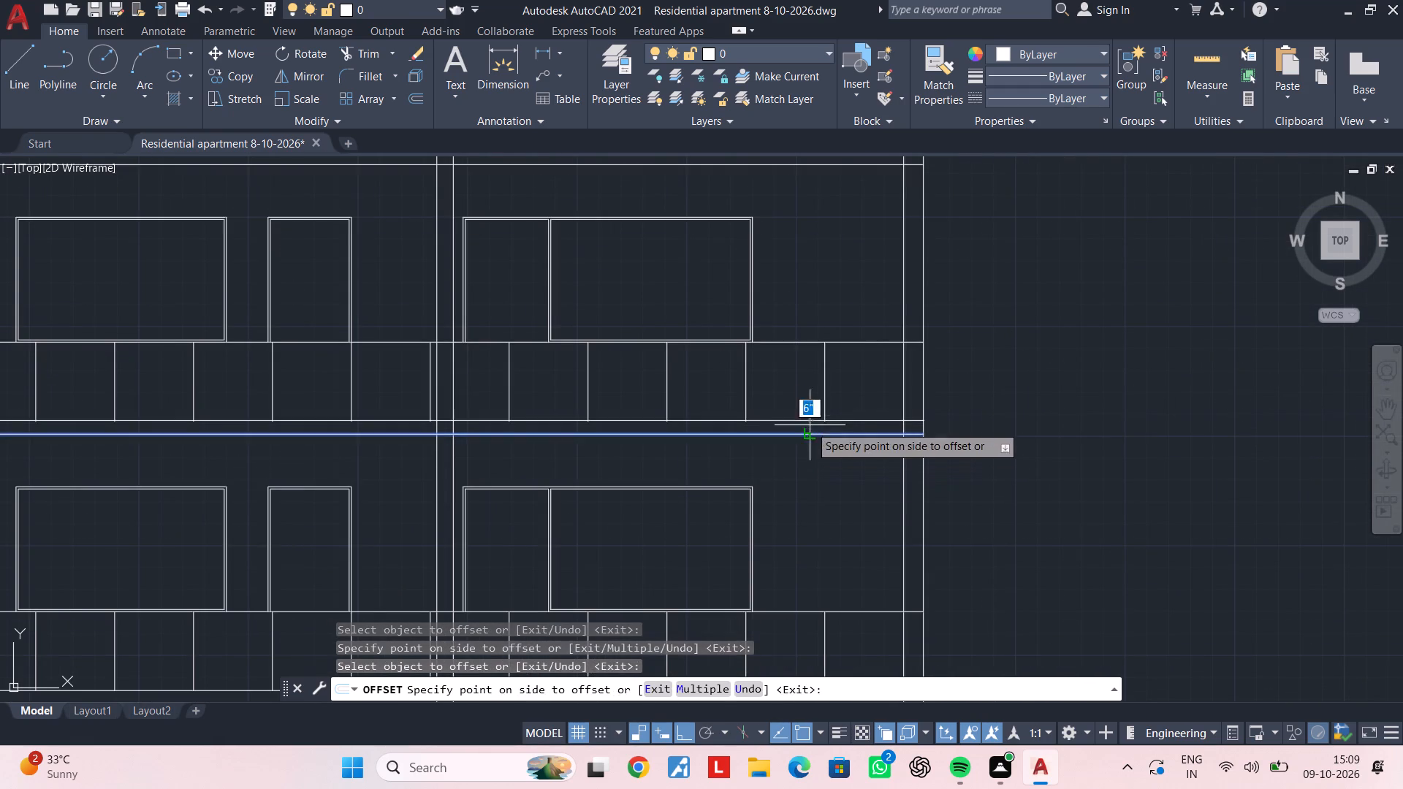
left_click(810, 409)
left_click(810, 432)
left_click(810, 451)
scroll(808, 436, "down", 1)
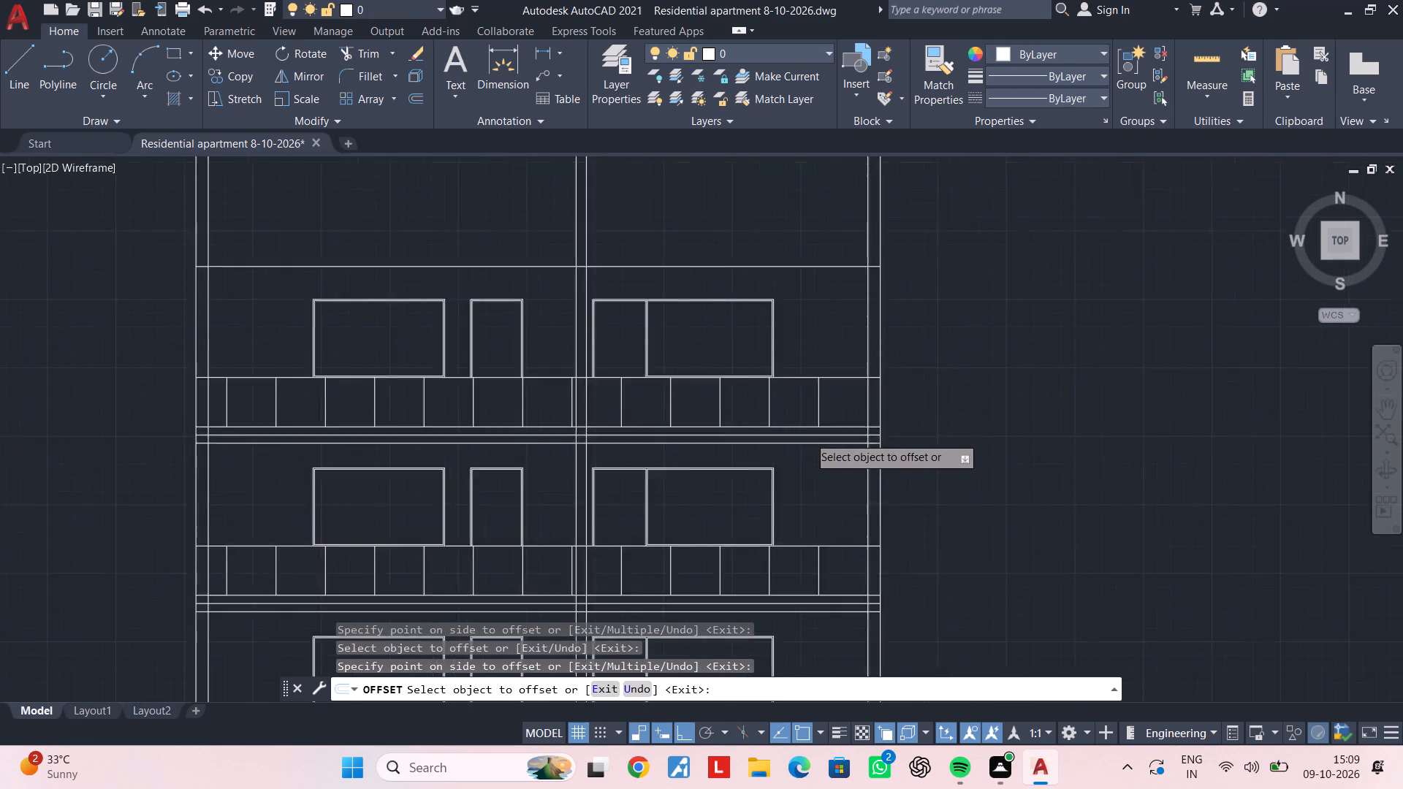
scroll(808, 436, "down", 1)
middle_click_drag(813, 392, 809, 457)
middle_click_drag(803, 481, 771, 354)
middle_click_drag(791, 458, 775, 348)
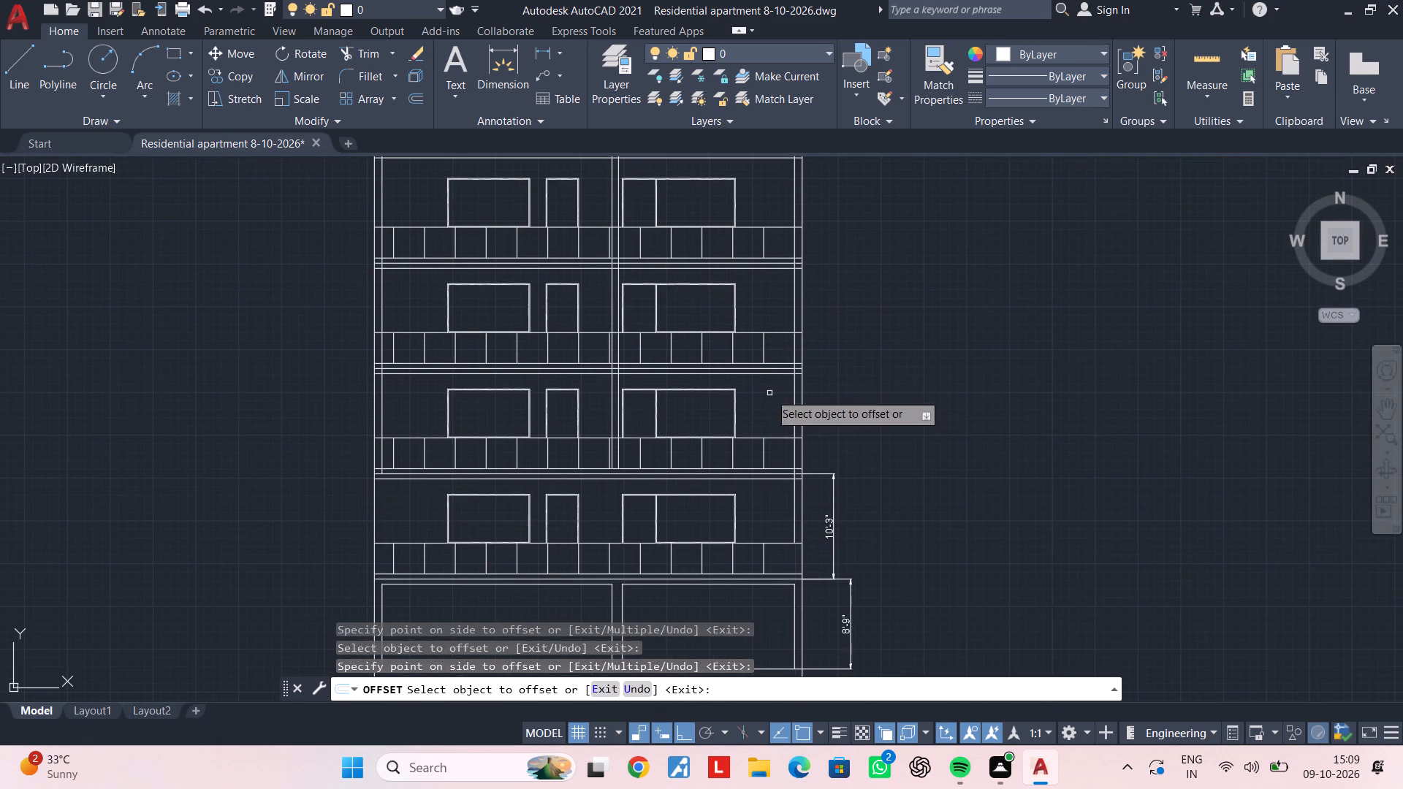
key("Escape")
key("Escape")
key("Escape")
Examine the copied storeys, checking the slab lines and where the central vertical lines cross the divided bands.
scroll(772, 359, "up", 2)
middle_click_drag(803, 426, 738, 338)
key("Escape")
key("Escape")
middle_click_drag(720, 378, 723, 320)
key("Escape")
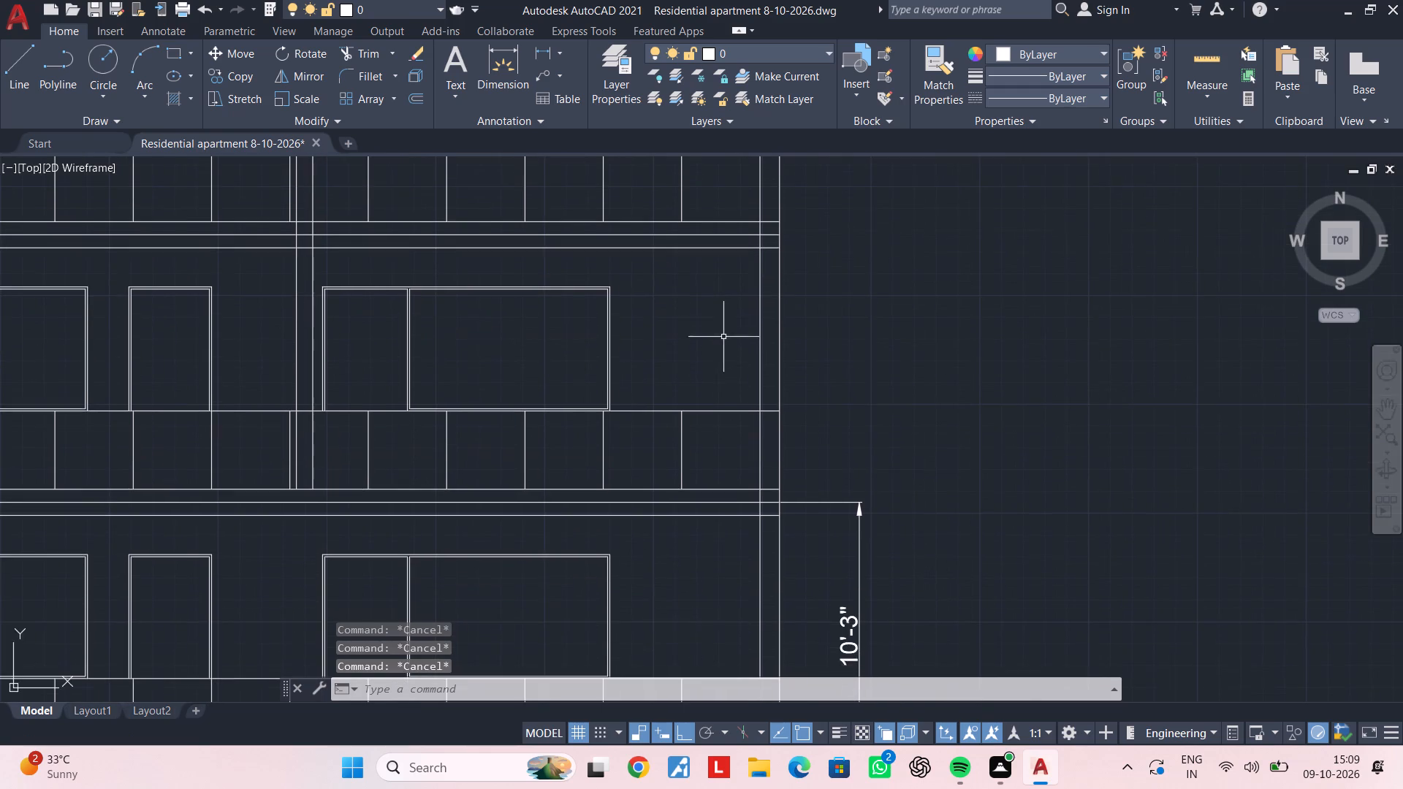
scroll(726, 349, "down", 1)
middle_click_drag(726, 349, 722, 312)
key("Escape")
key("Escape")
key("Escape")
key("Escape")
middle_click_drag(719, 320, 696, 396)
key("Escape")
middle_click_drag(618, 405, 714, 385)
key("Escape")
key("Escape")
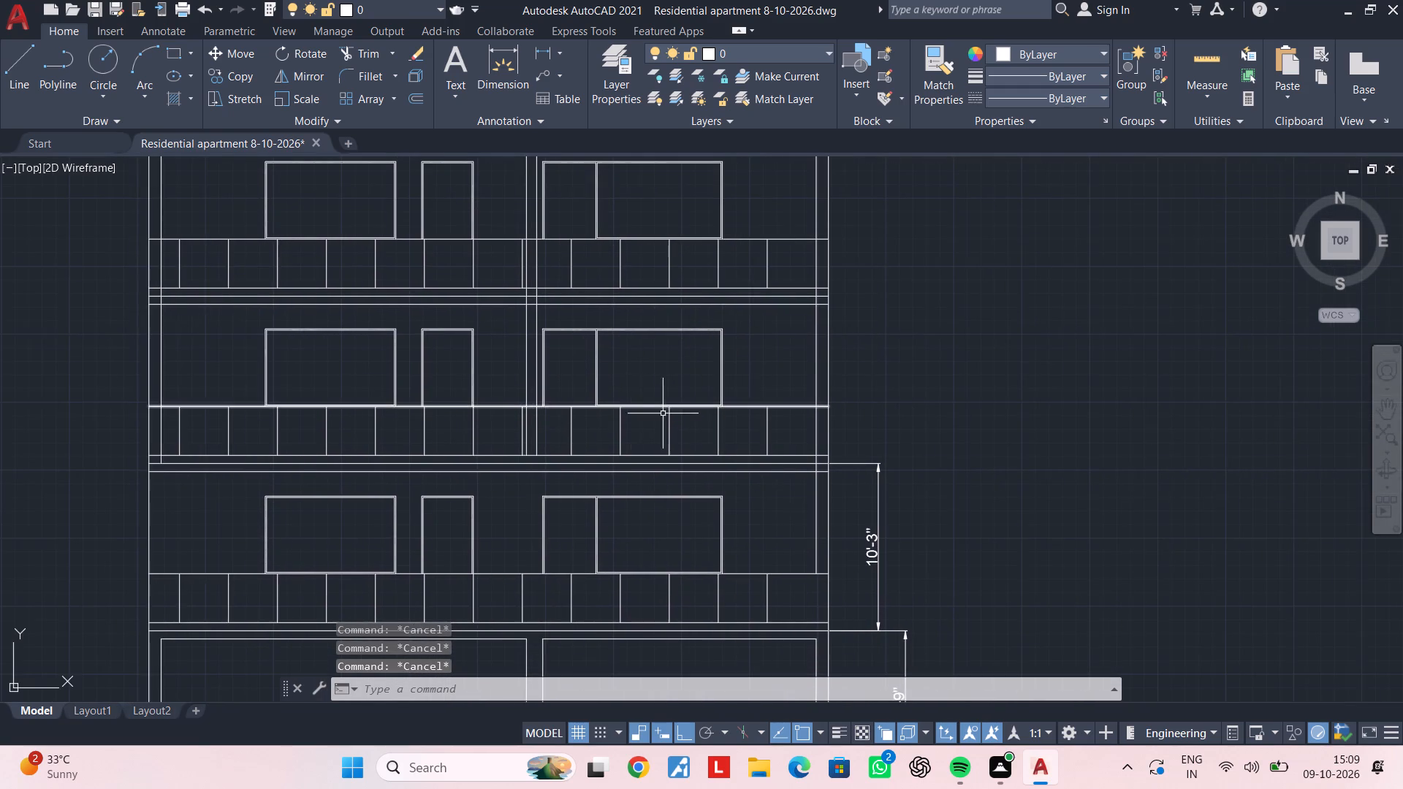
key("Escape")
middle_click_drag(501, 425, 591, 398)
key("Escape")
key("Escape")
middle_click_drag(479, 426, 563, 360)
scroll(691, 363, "down", 1)
middle_click_drag(691, 363, 580, 411)
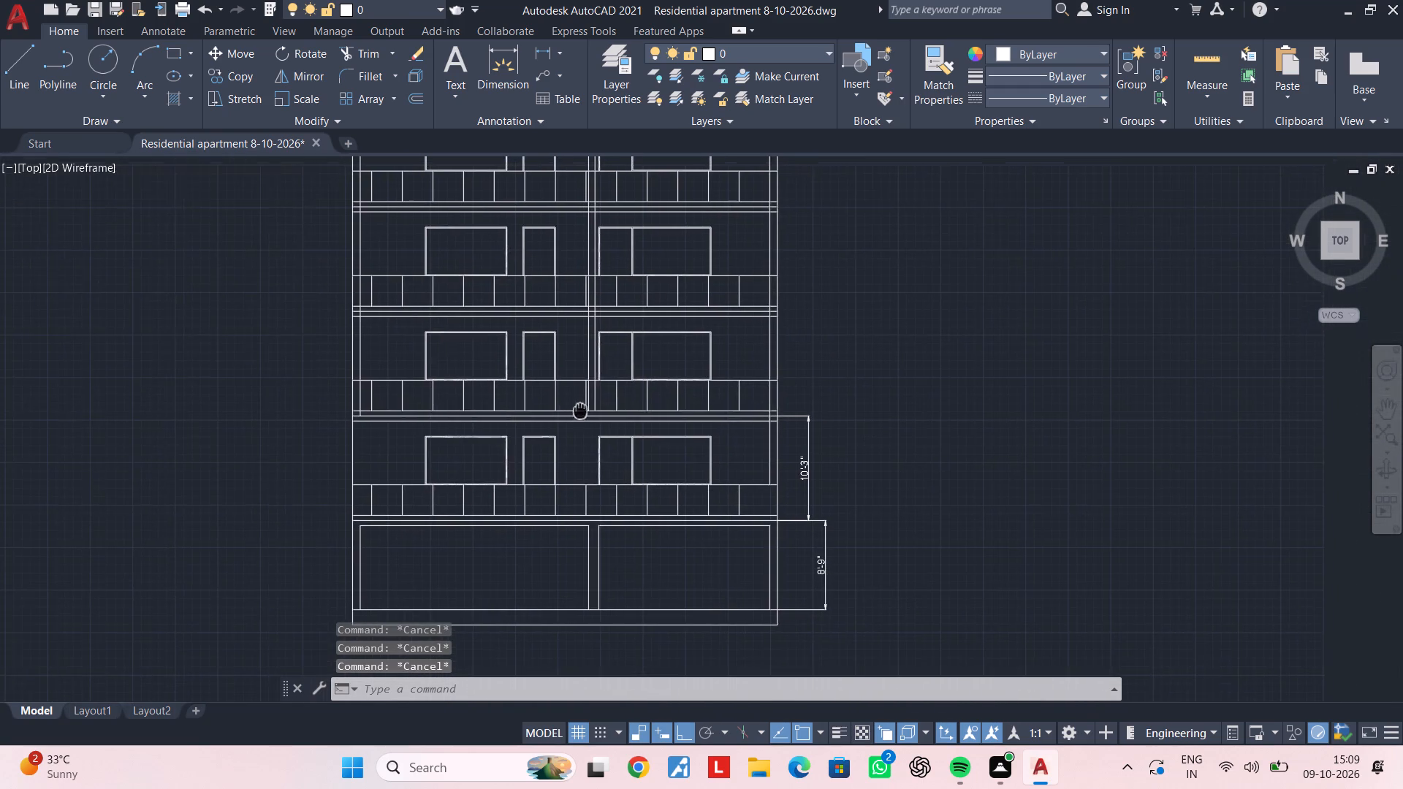
middle_click_drag(617, 382, 573, 419)
middle_click_drag(542, 432, 544, 506)
key("Escape")
key("Escape")
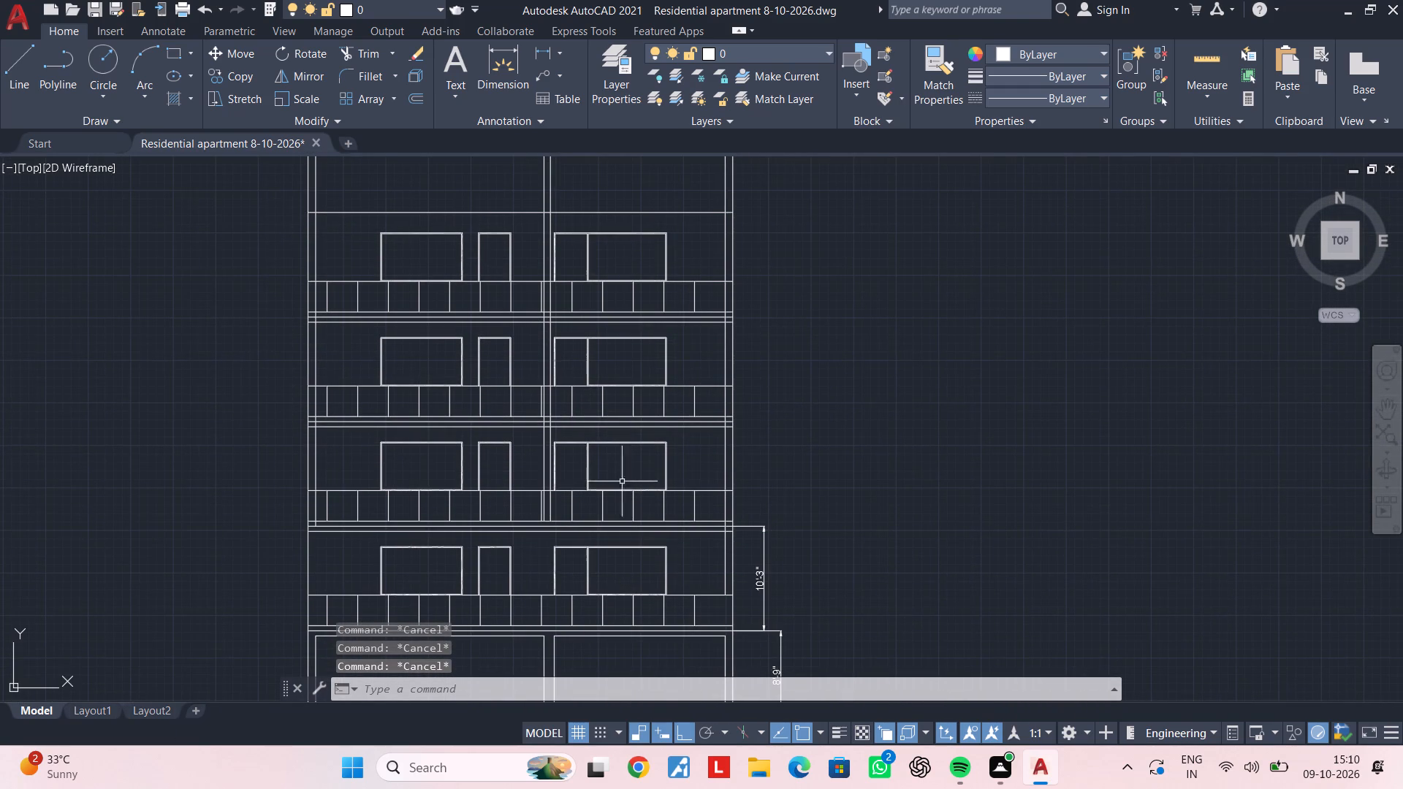
key("Escape")
key("Escape")
scroll(548, 460, "up", 2)
middle_click_drag(551, 454, 570, 418)
key("Escape")
middle_click_drag(569, 387, 549, 529)
key("Escape")
key("Escape")
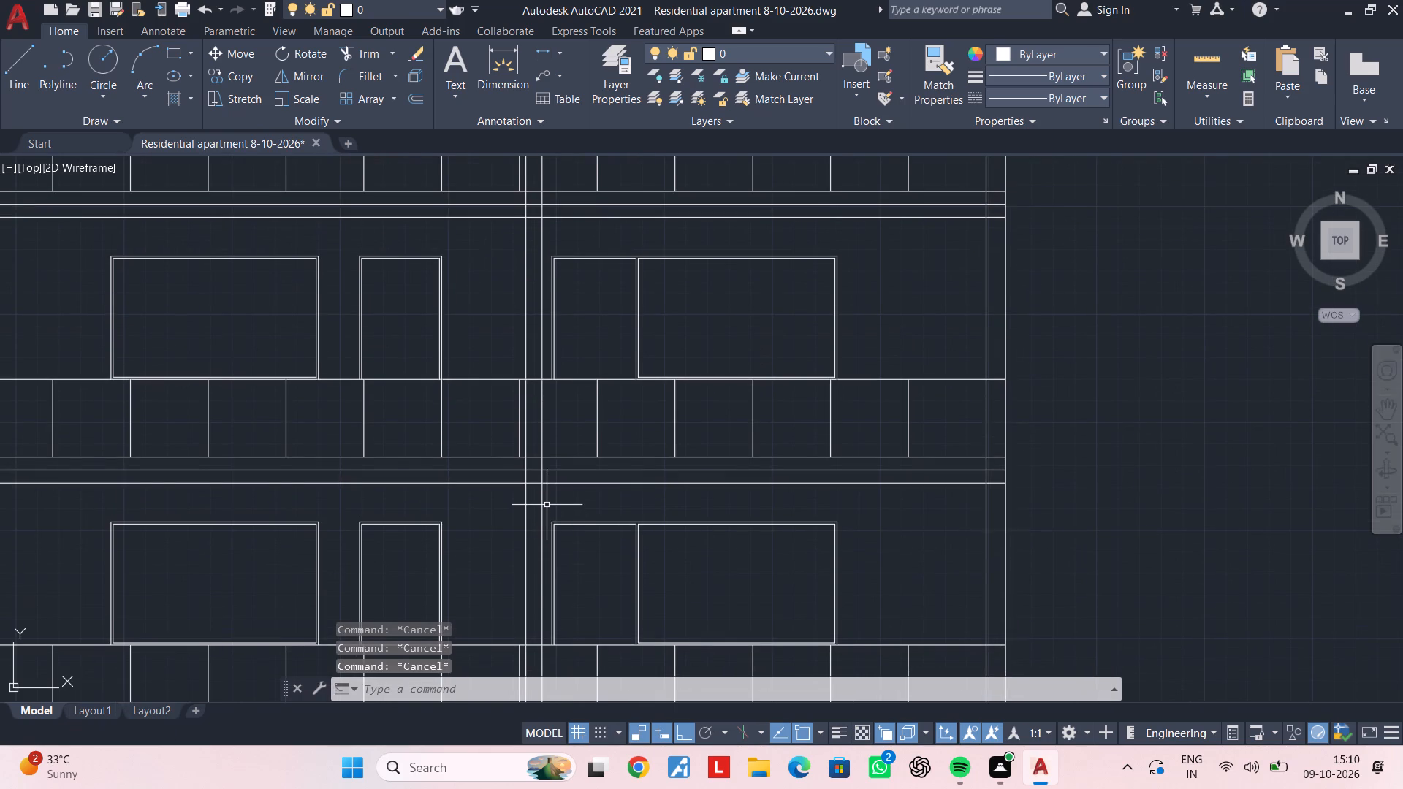
middle_click_drag(523, 540, 536, 423)
key("Escape")
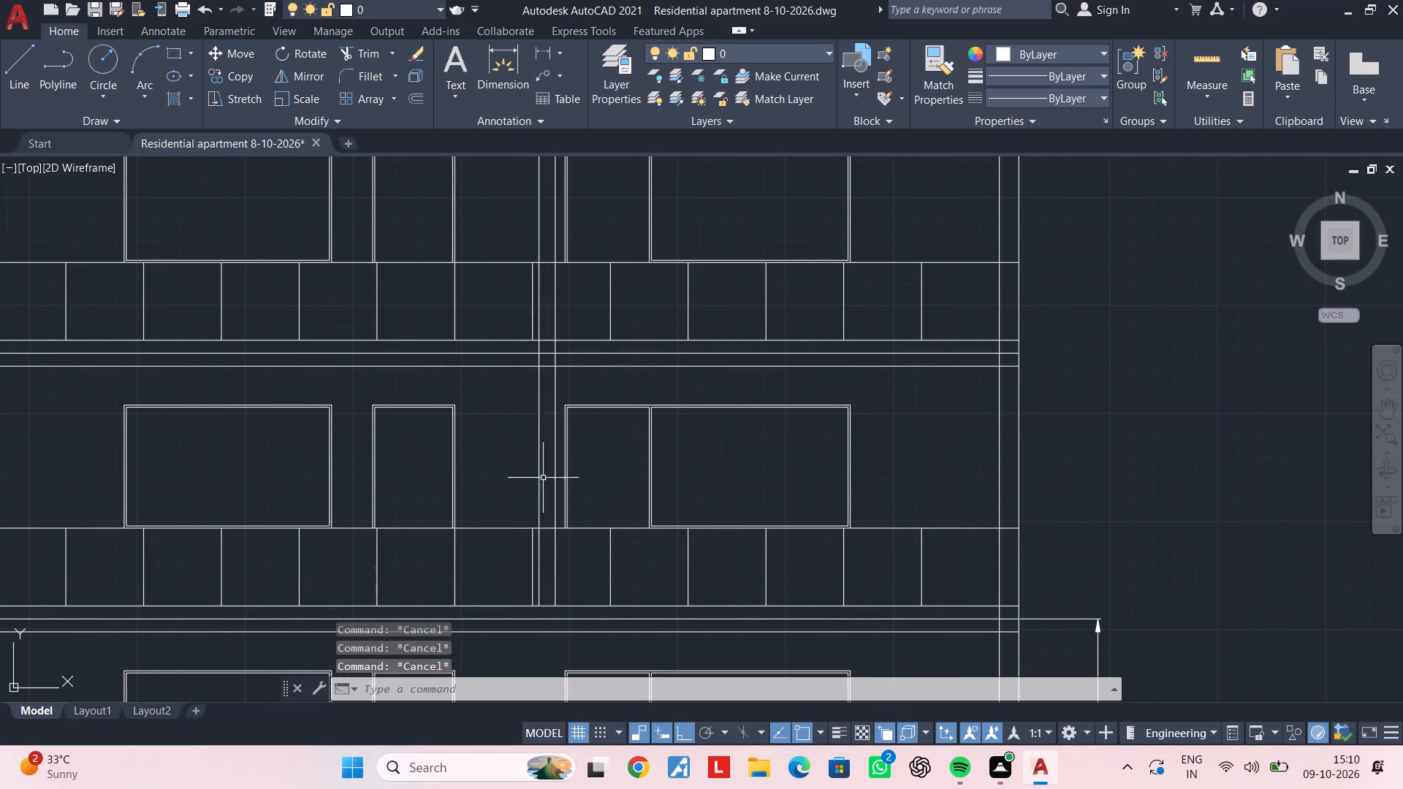
key("Escape")
key("Escape")
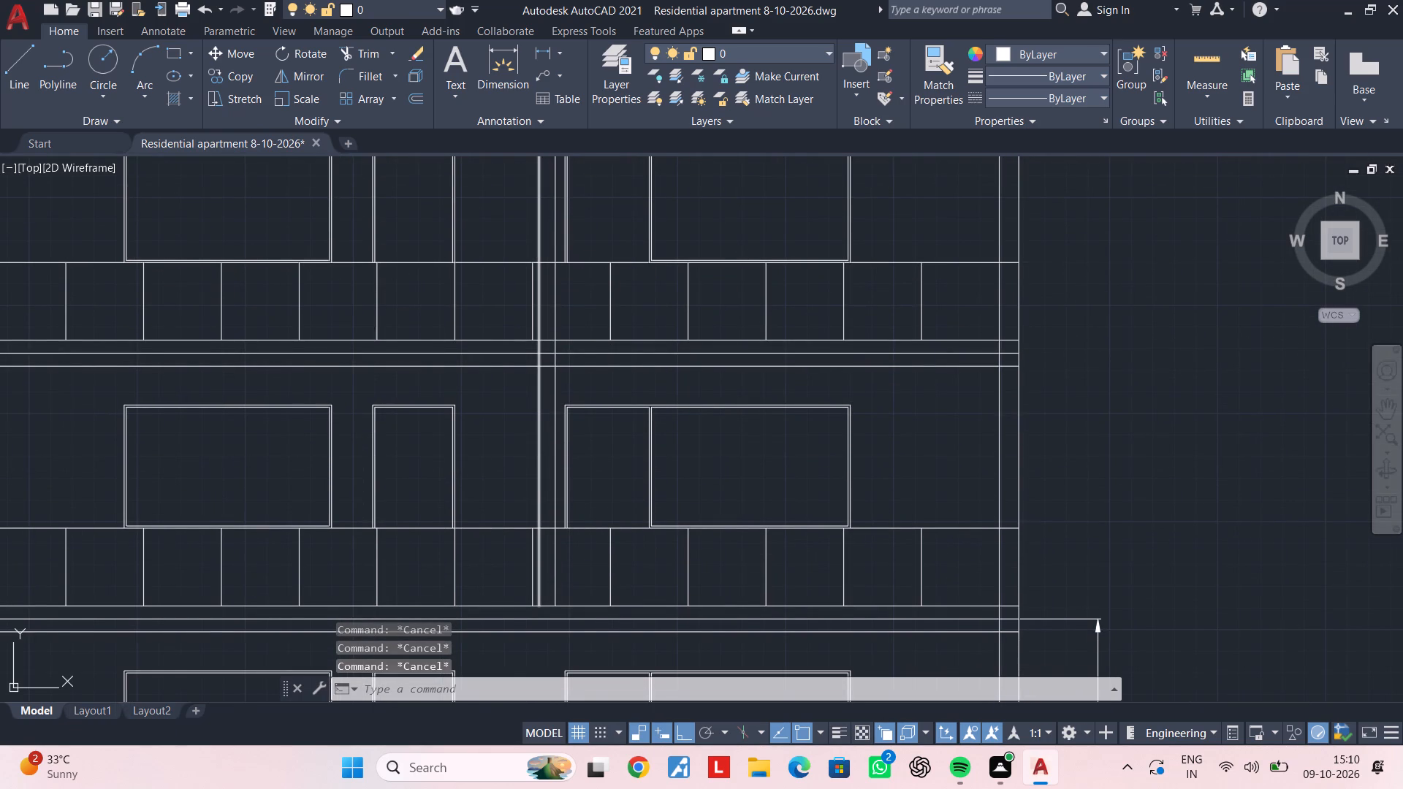
Trim the lowest divided band crossed by the central vertical lines, removing the stray divider and the horizontal segments between the two lines.
key("Escape")
key("Escape")
type("TR")
key("space")
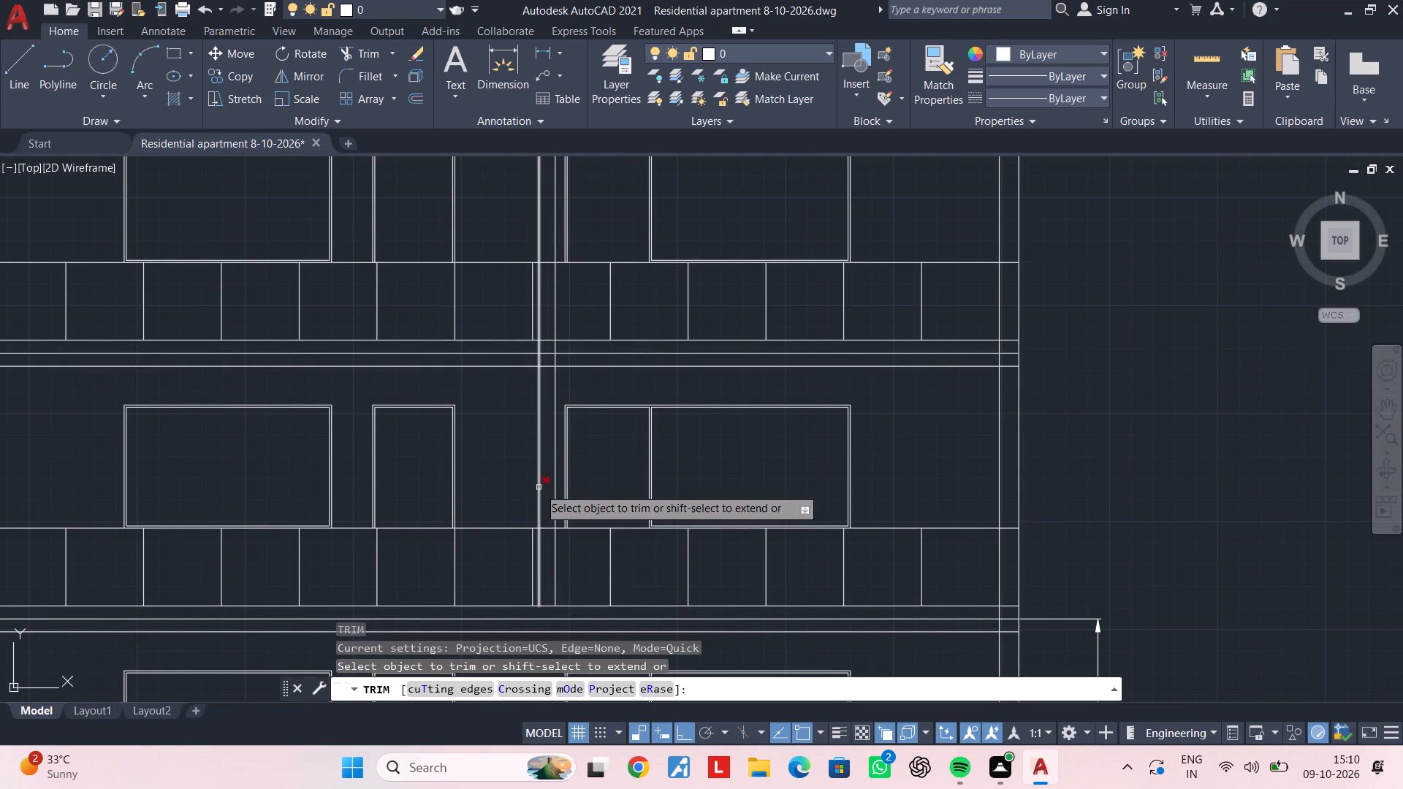
middle_click_drag(581, 508, 593, 389)
scroll(579, 477, "down", 1)
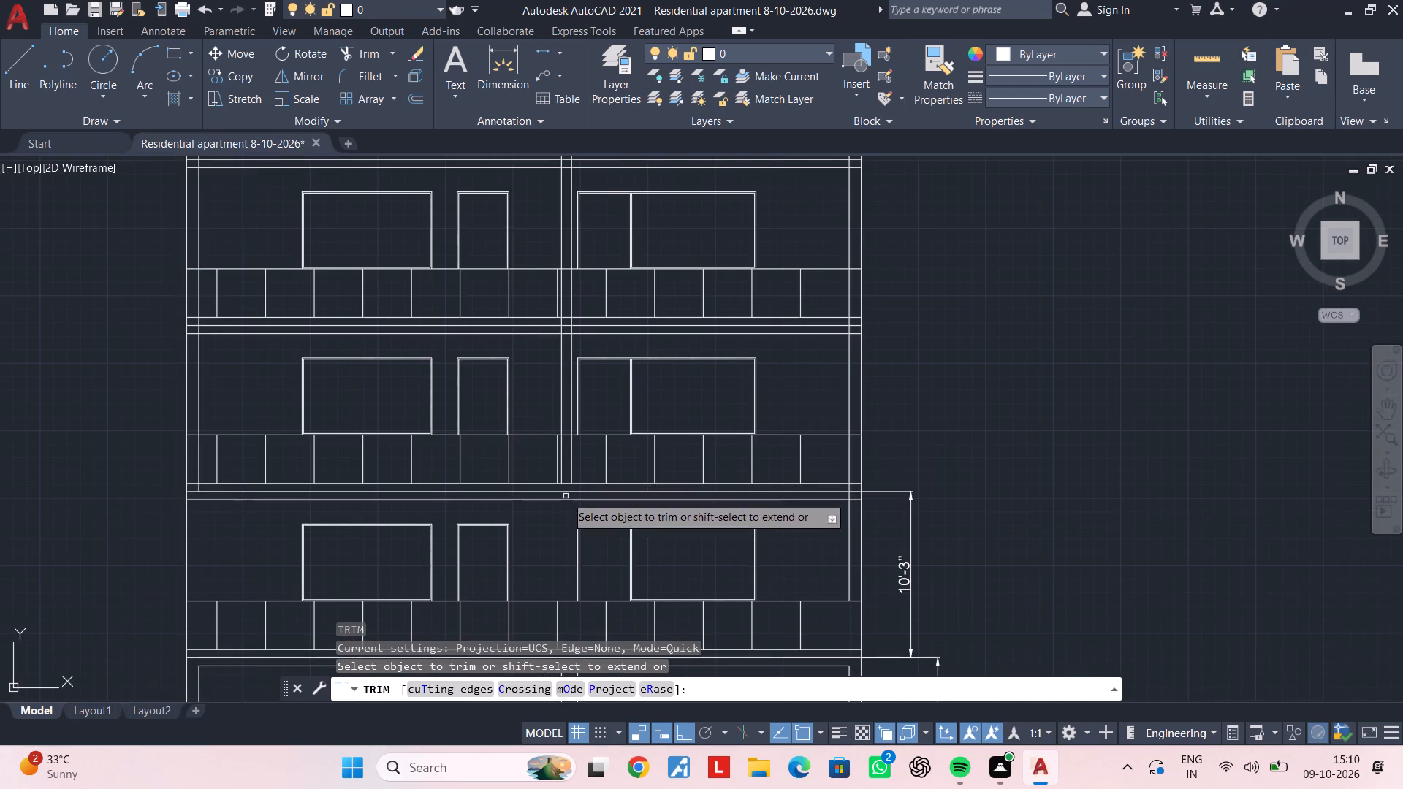
middle_click_drag(566, 496, 581, 373)
middle_click_drag(581, 373, 547, 481)
scroll(543, 476, "up", 2)
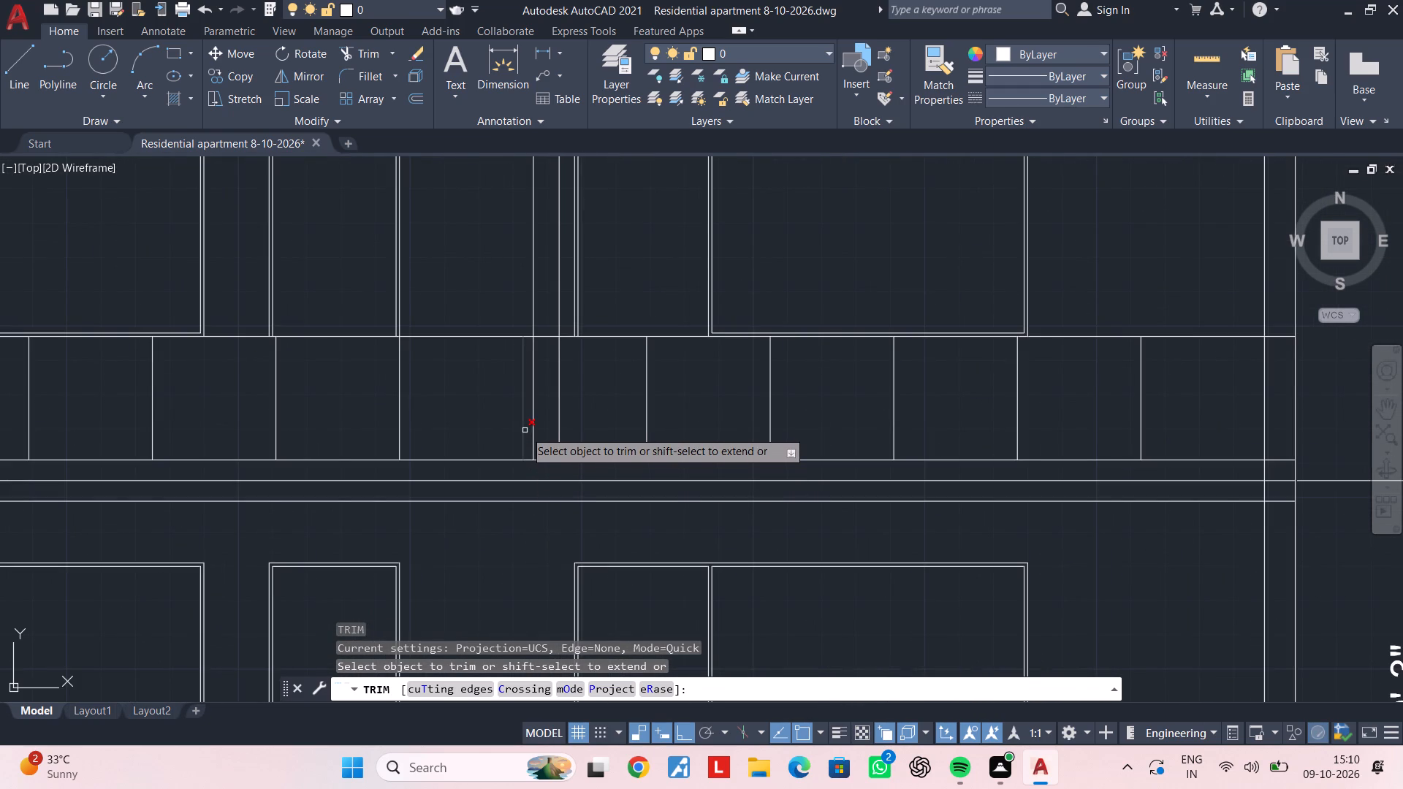
left_click(525, 430)
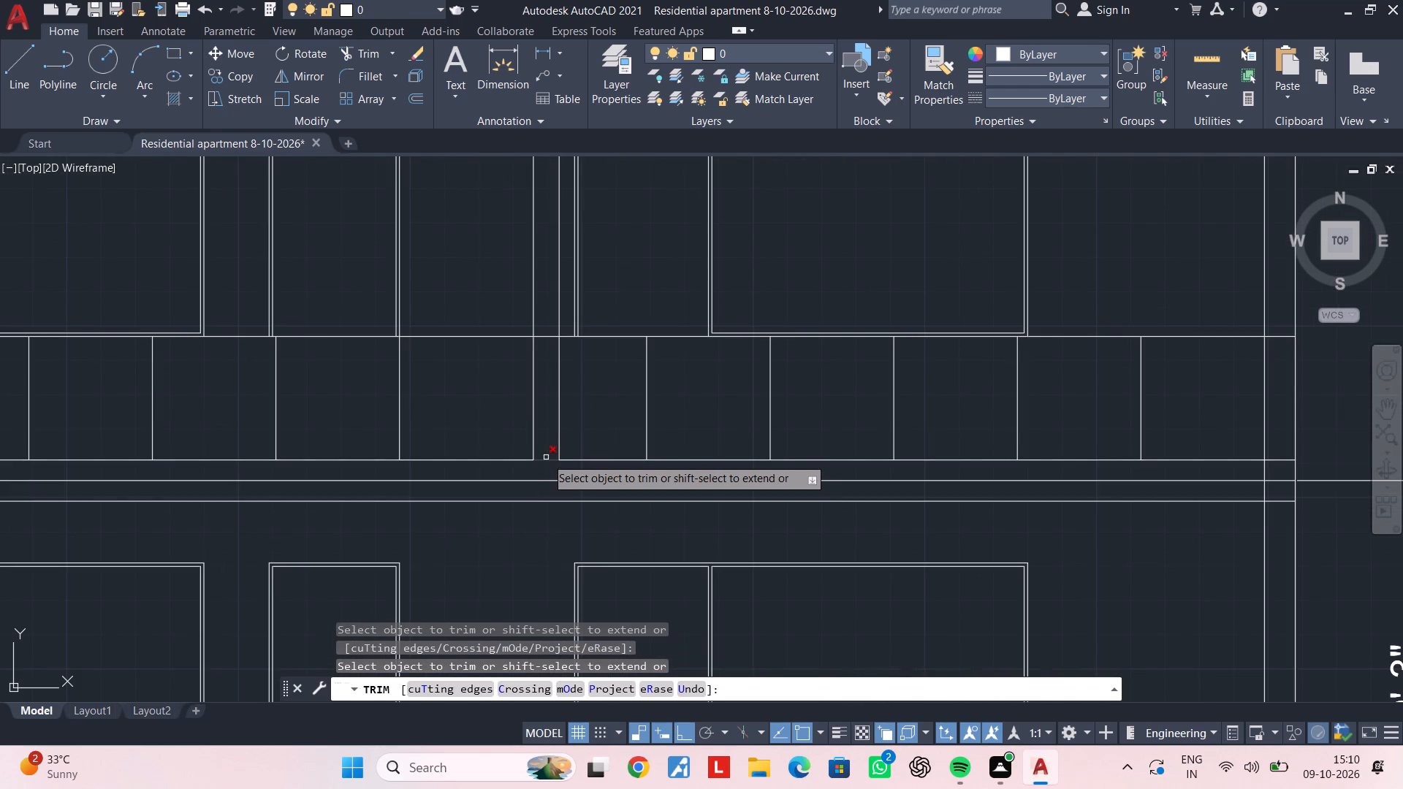
left_click(546, 457)
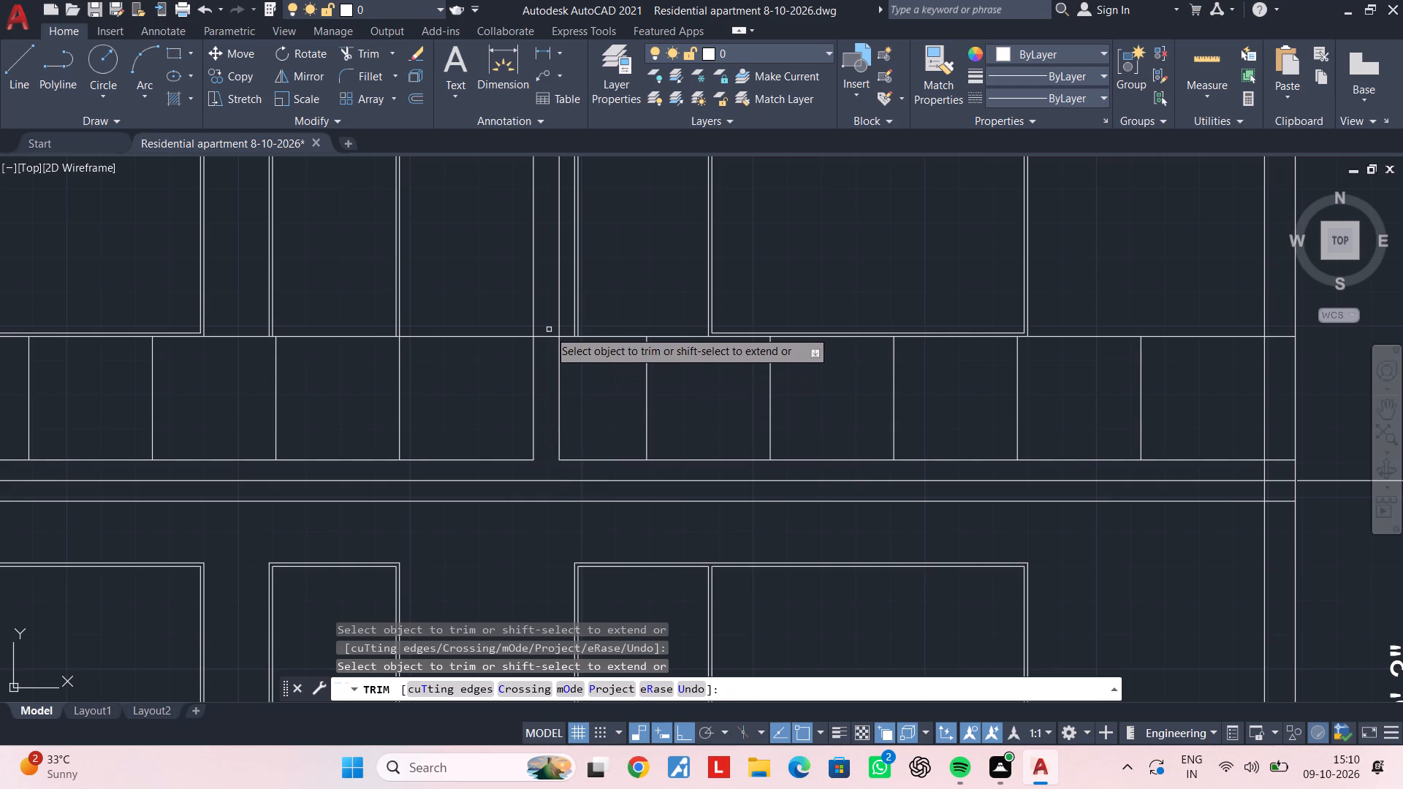
left_click(545, 337)
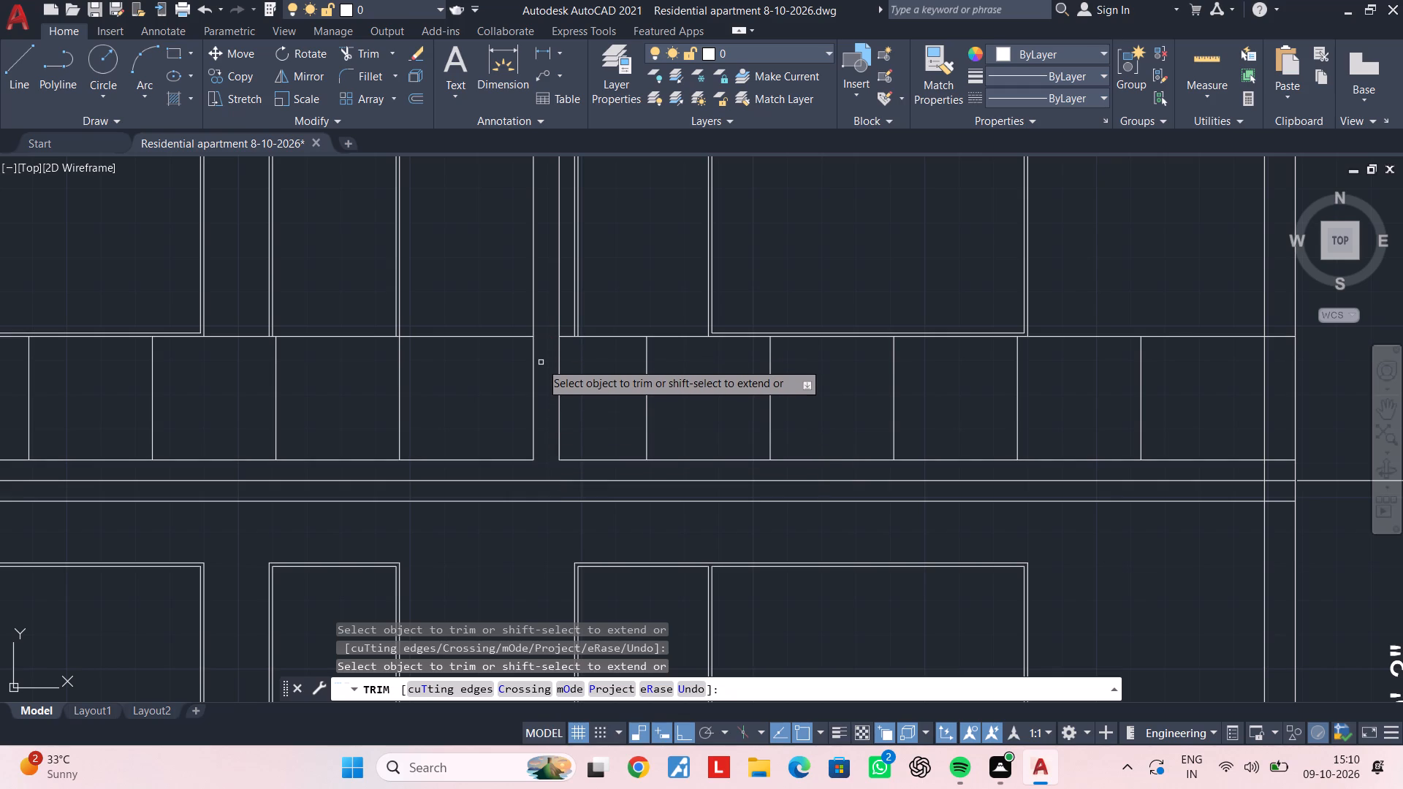
middle_click_drag(547, 362, 540, 406)
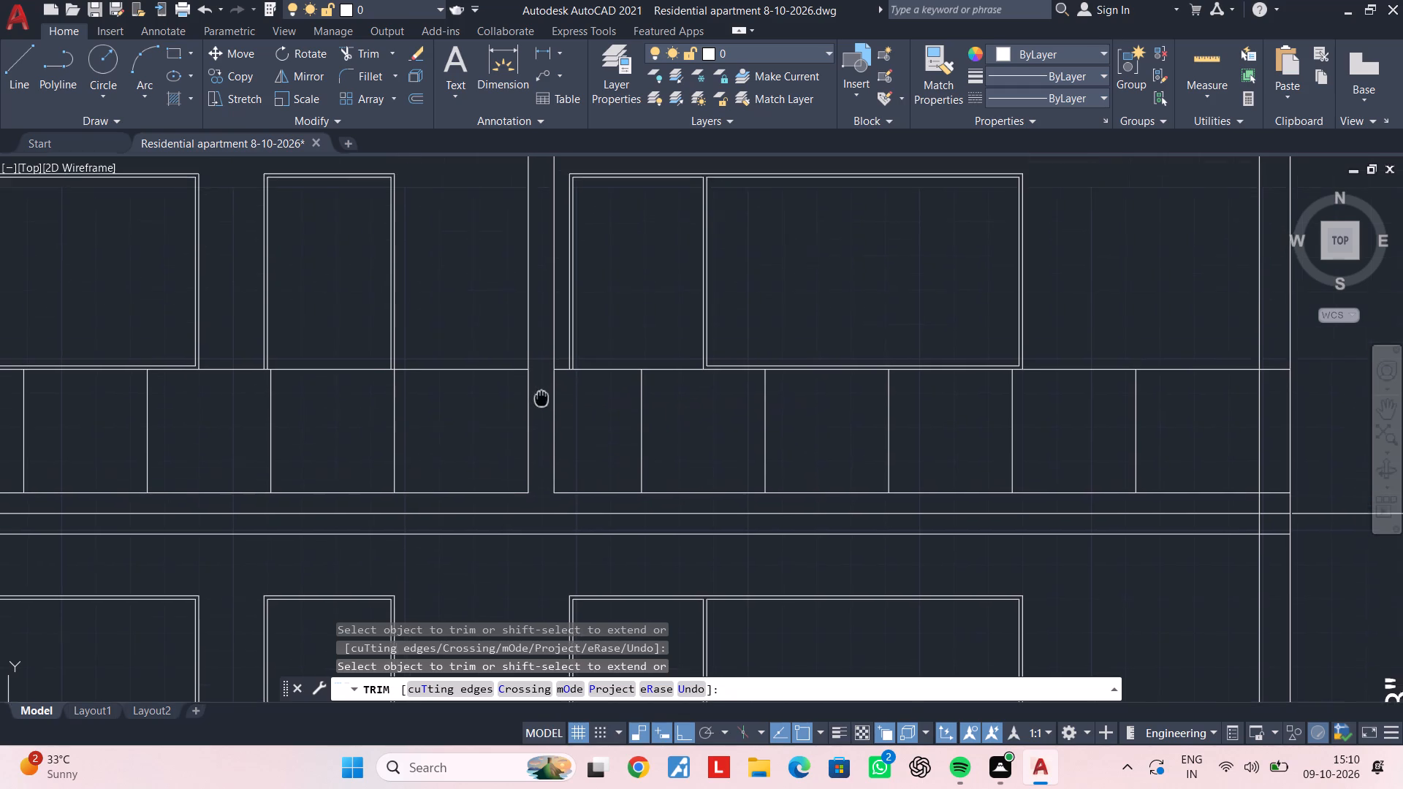
middle_click_drag(540, 406, 526, 483)
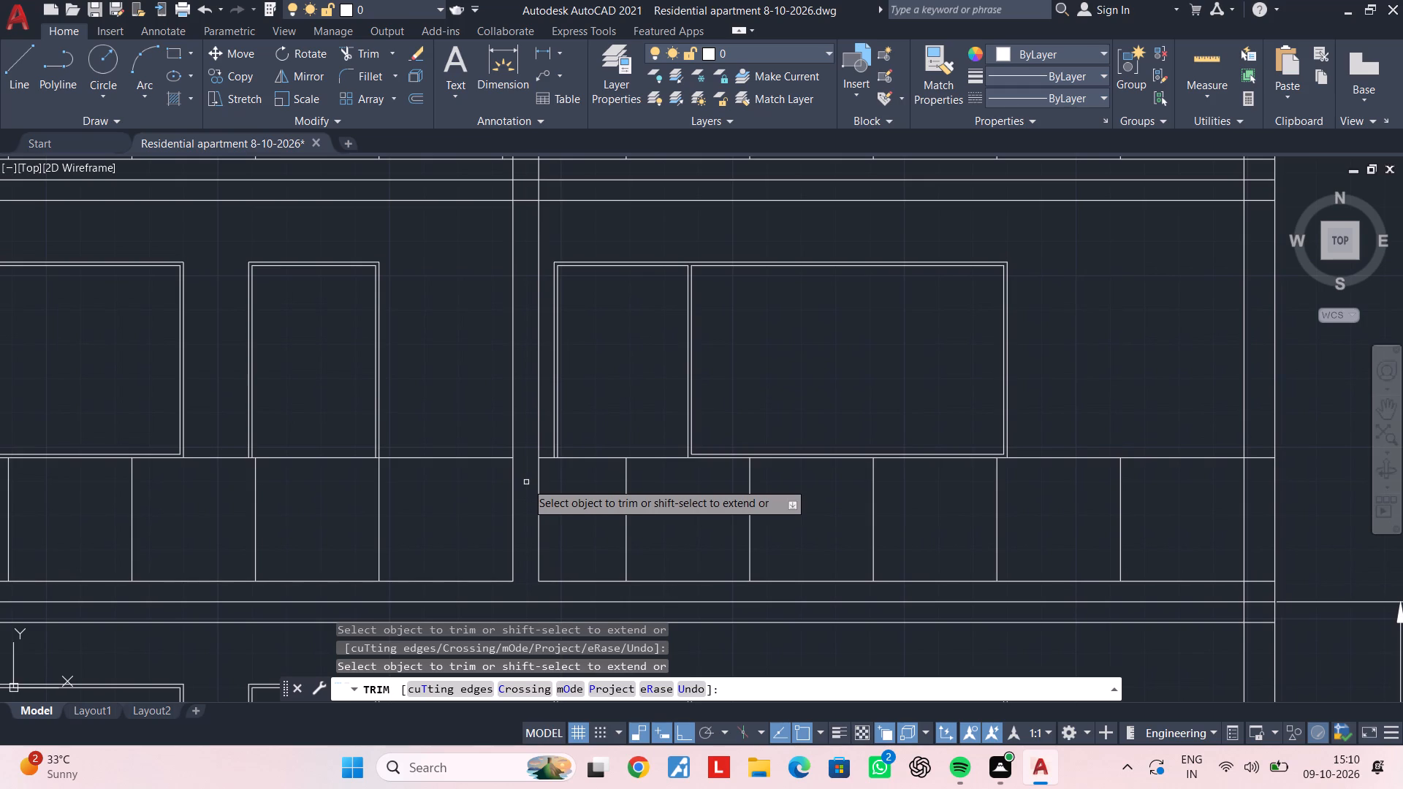
scroll(526, 482, "down", 1)
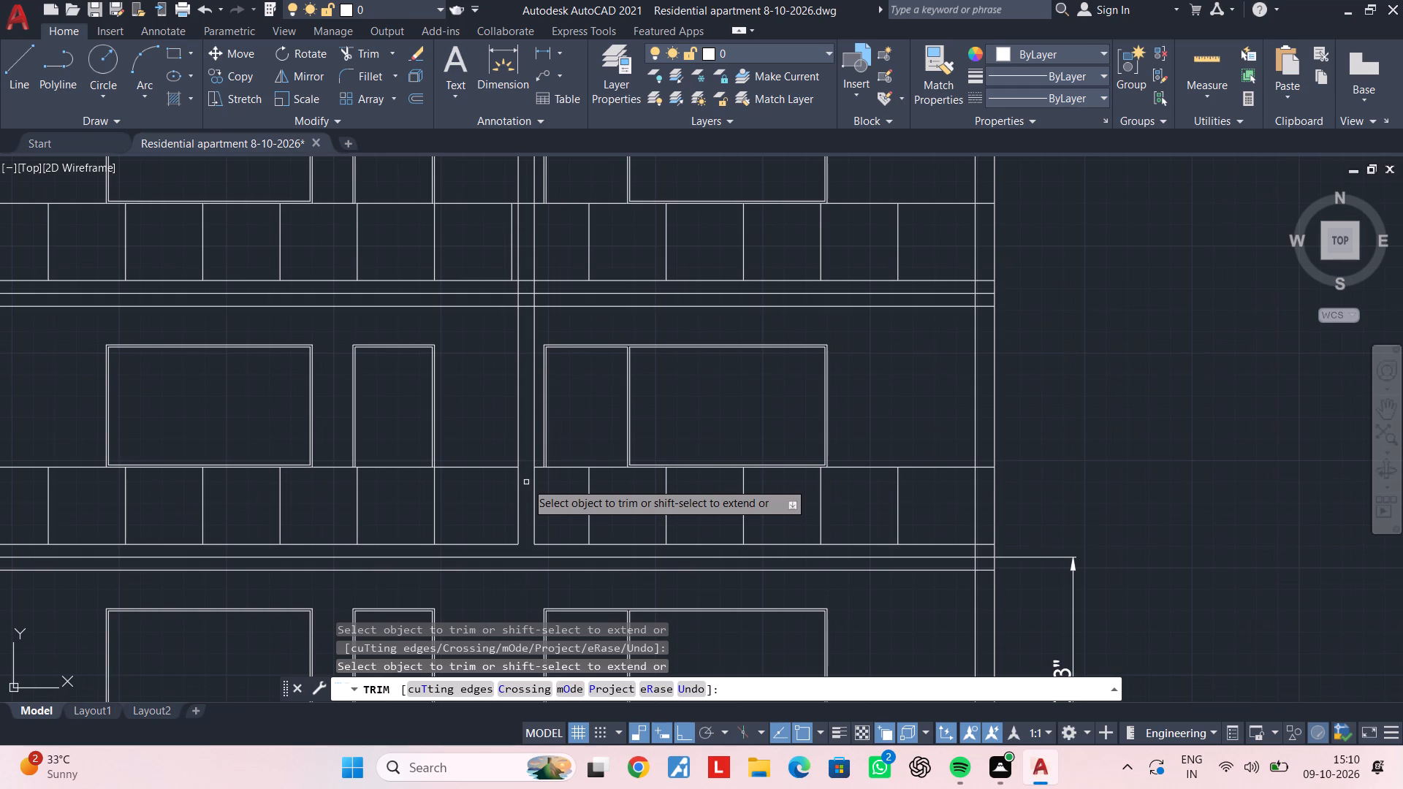
middle_click_drag(526, 482, 555, 321)
scroll(545, 434, "up", 1)
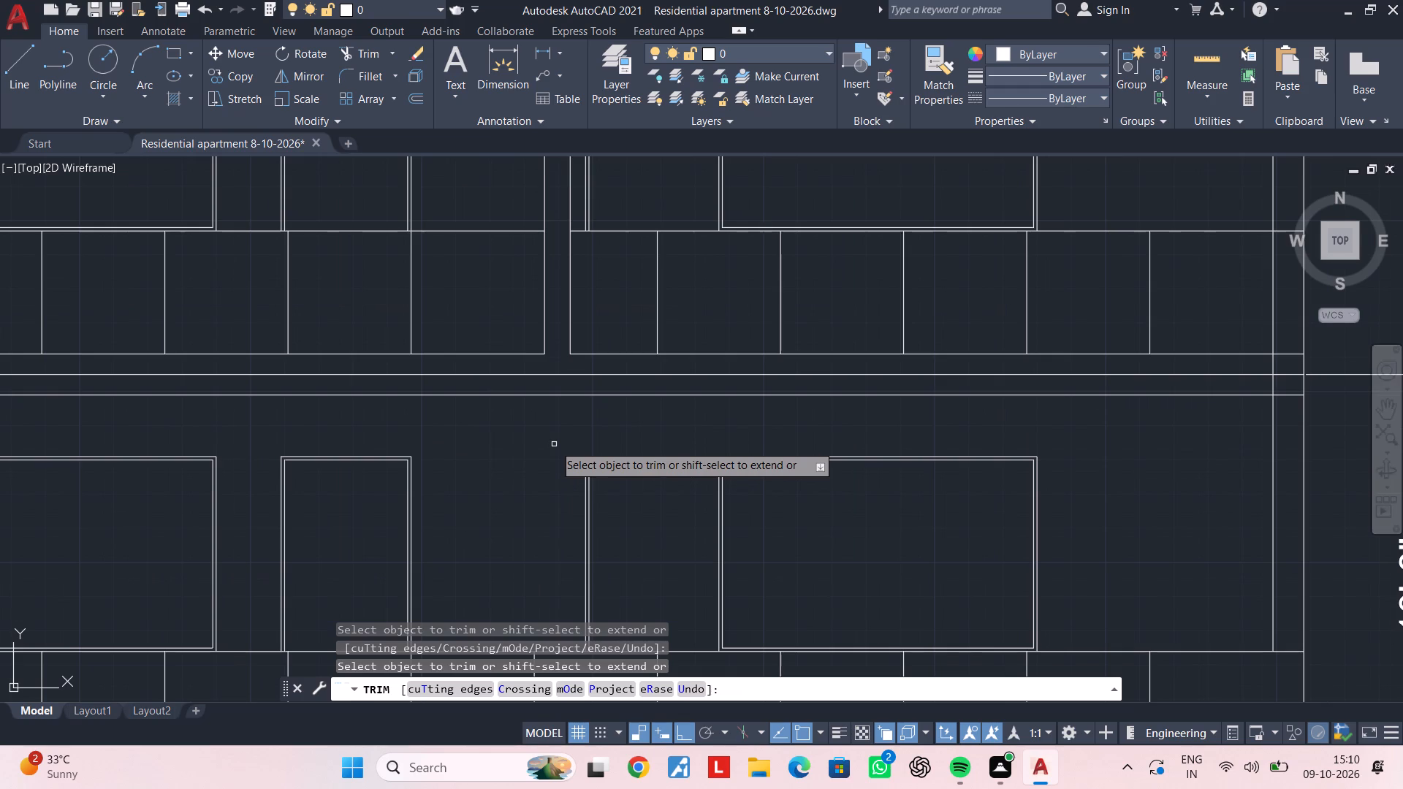
key("Escape")
key("Escape")
Stretch the right central vertical line's lower end down to the sill line of the storey below.
scroll(555, 446, "down", 1)
middle_click_drag(555, 453, 555, 495)
key("Escape")
key("Escape")
scroll(560, 408, "up", 1)
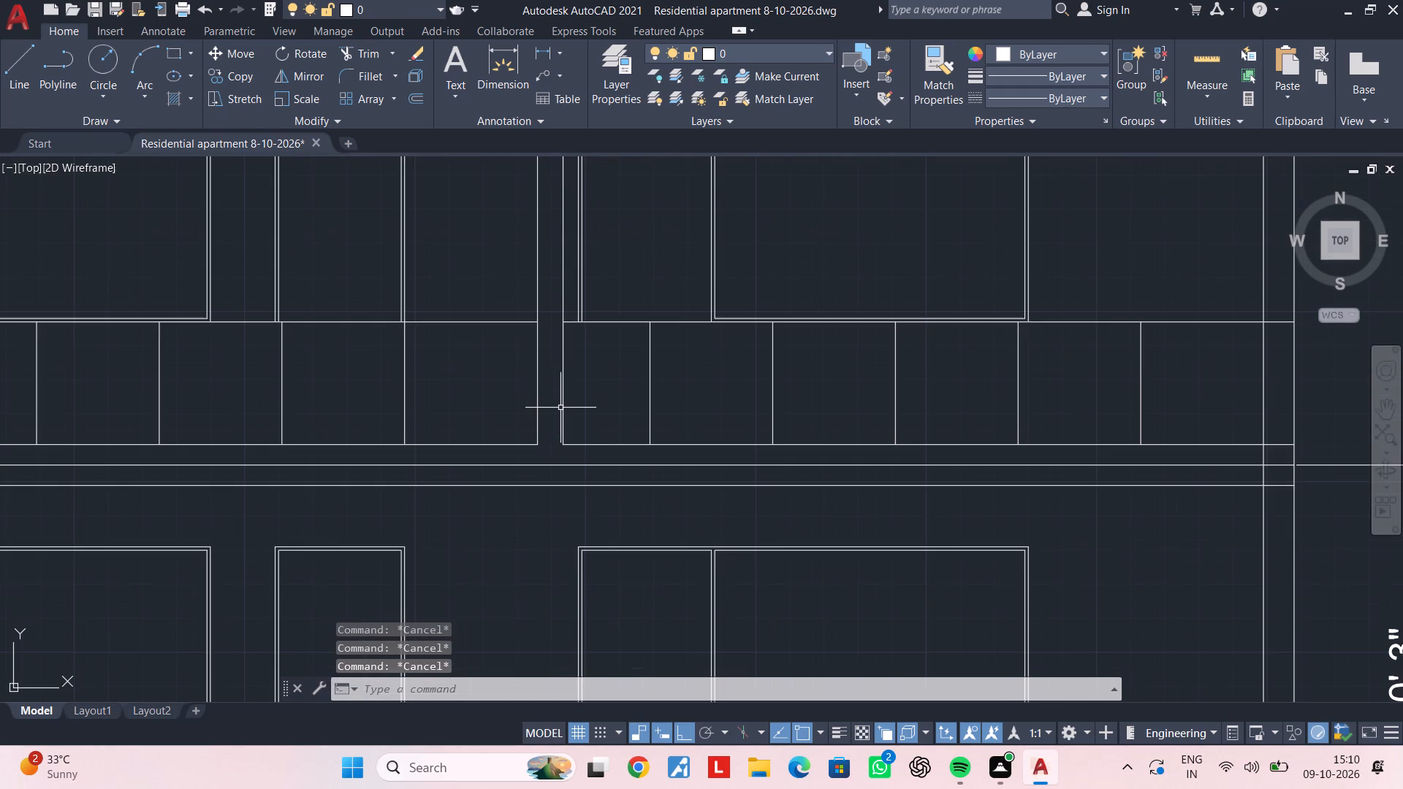
left_click(562, 408)
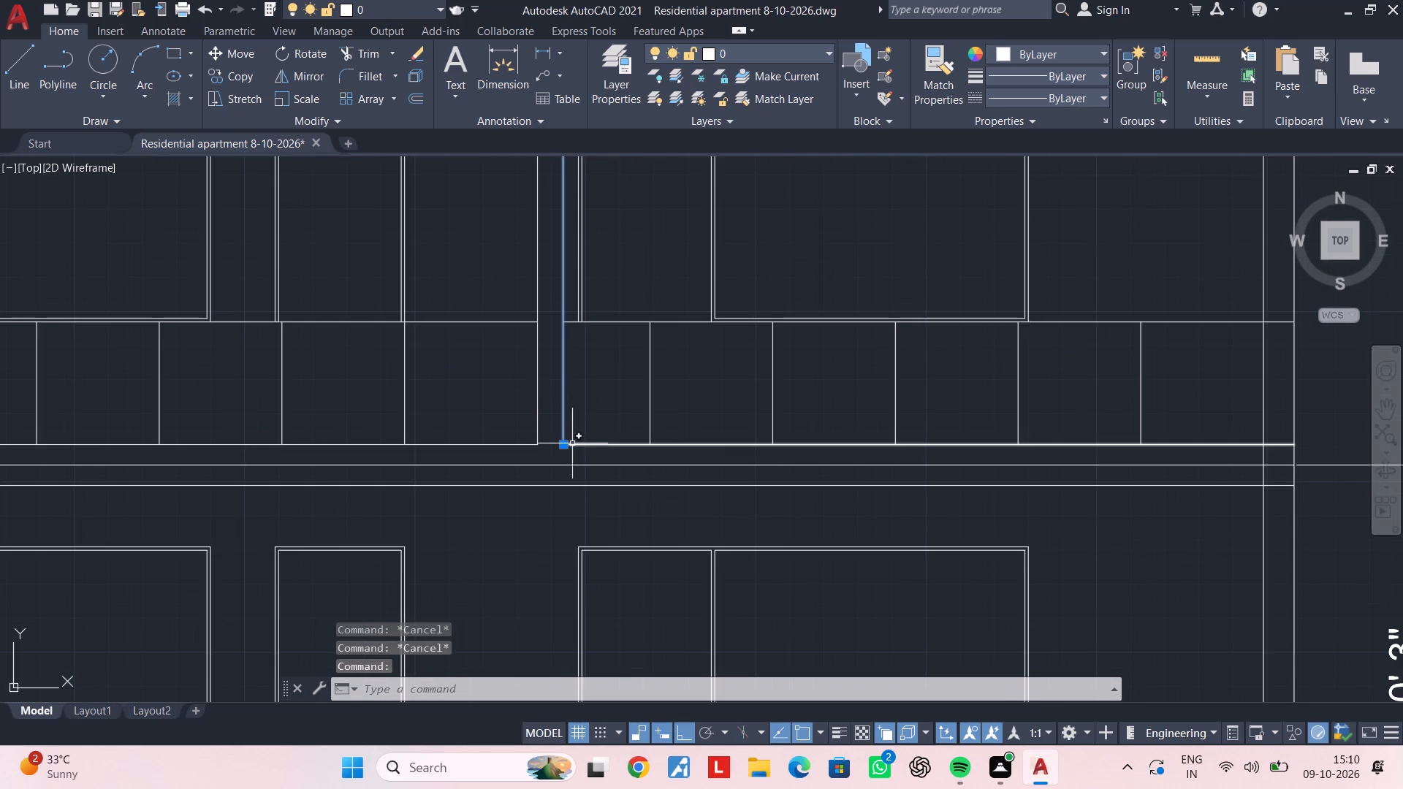
left_click(559, 445)
middle_click_drag(555, 639, 555, 637)
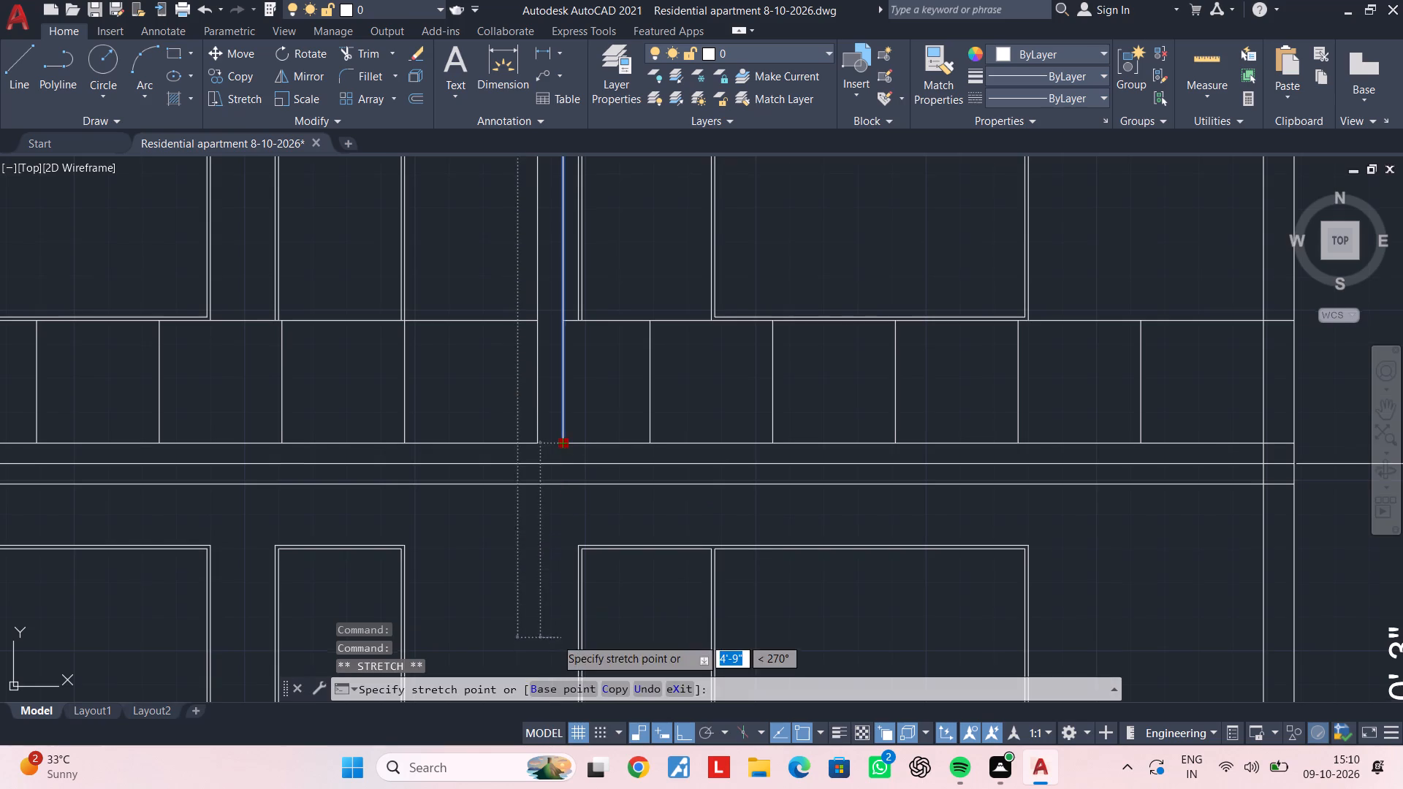
middle_click_drag(555, 637, 560, 422)
scroll(556, 518, "up", 2)
left_click(579, 538)
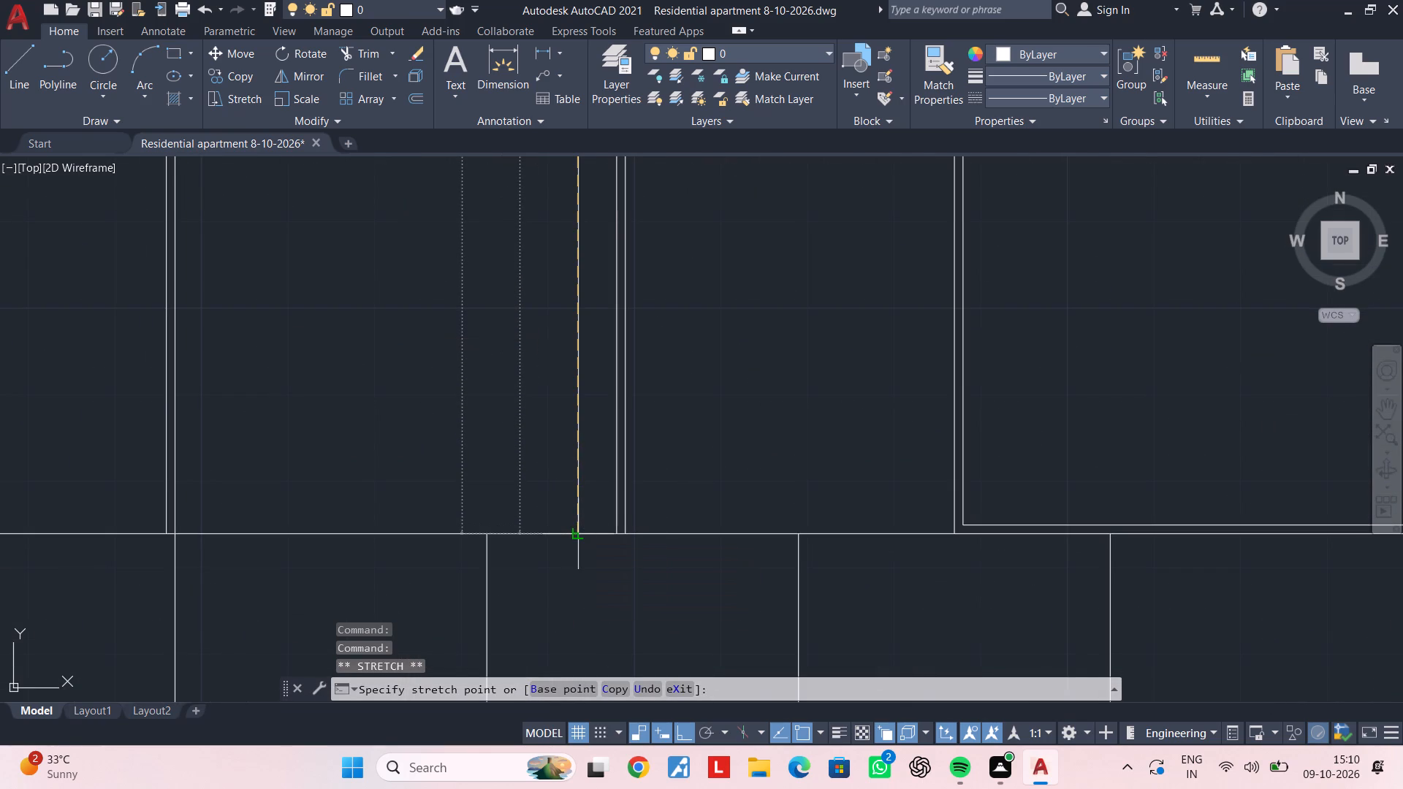
key("Escape")
key("Escape")
key("Escape")
key("Escape")
key("Escape")
key("Escape")
key("Escape")
key("Escape")
key("Escape")
key("Escape")
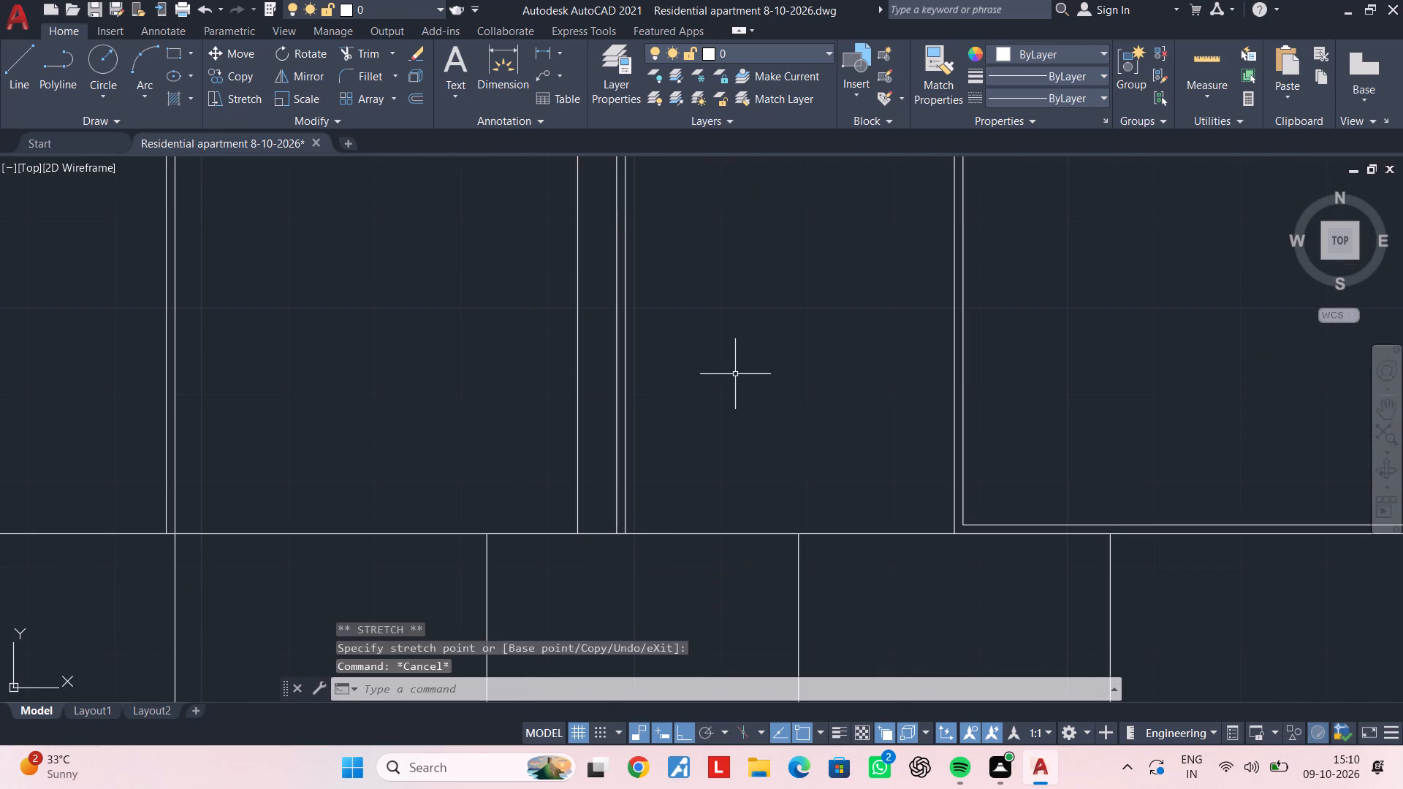
key("Escape")
key("Escape")
Extend both head lines of the right-hand opening frame on that lower storey to the central vertical line.
scroll(735, 374, "down", 2)
middle_click_drag(743, 356, 672, 505)
middle_click_drag(686, 422, 681, 452)
scroll(666, 459, "up", 1)
middle_click_drag(666, 454, 666, 460)
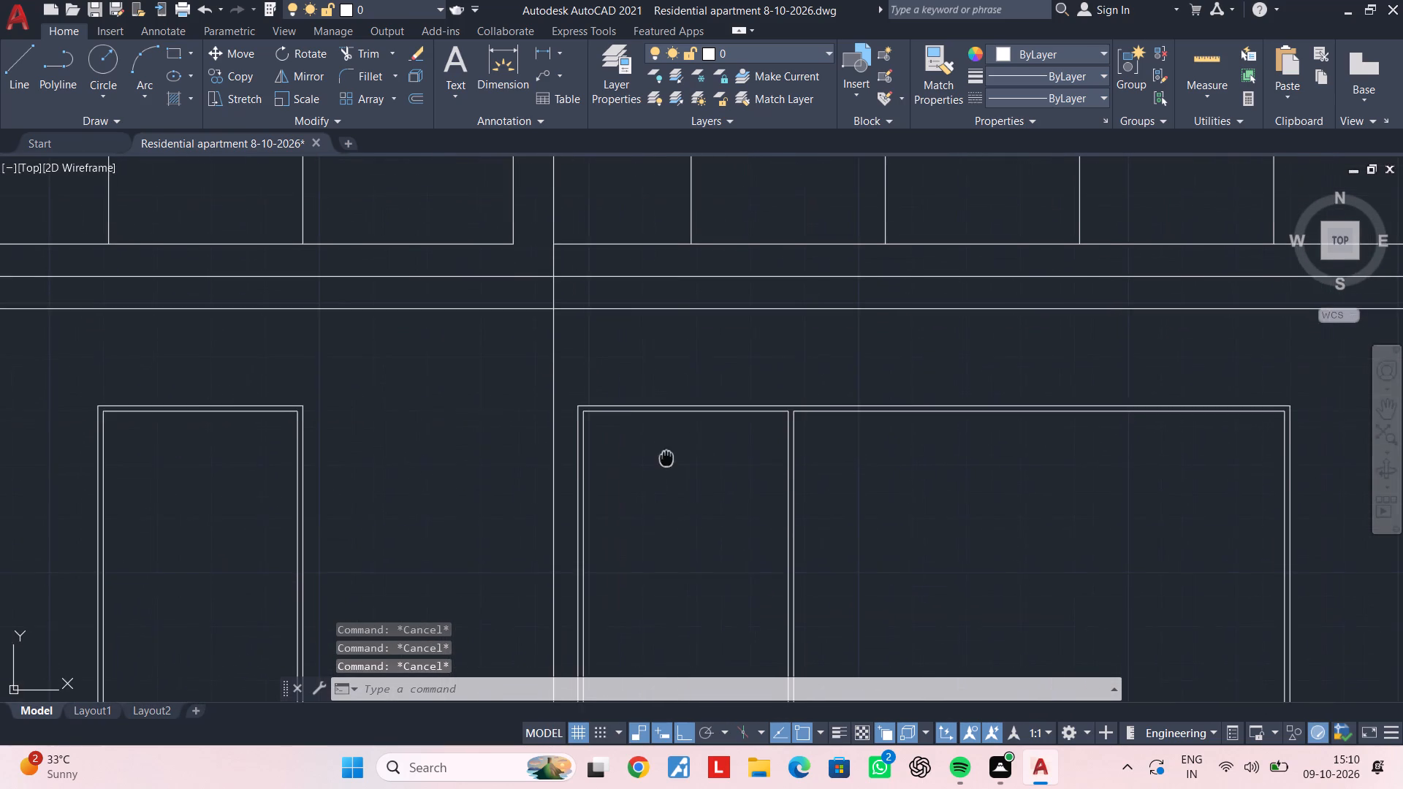
middle_click_drag(666, 460, 659, 470)
key("Escape")
key("Escape")
key("e")
key("x")
key("space")
left_click(623, 396)
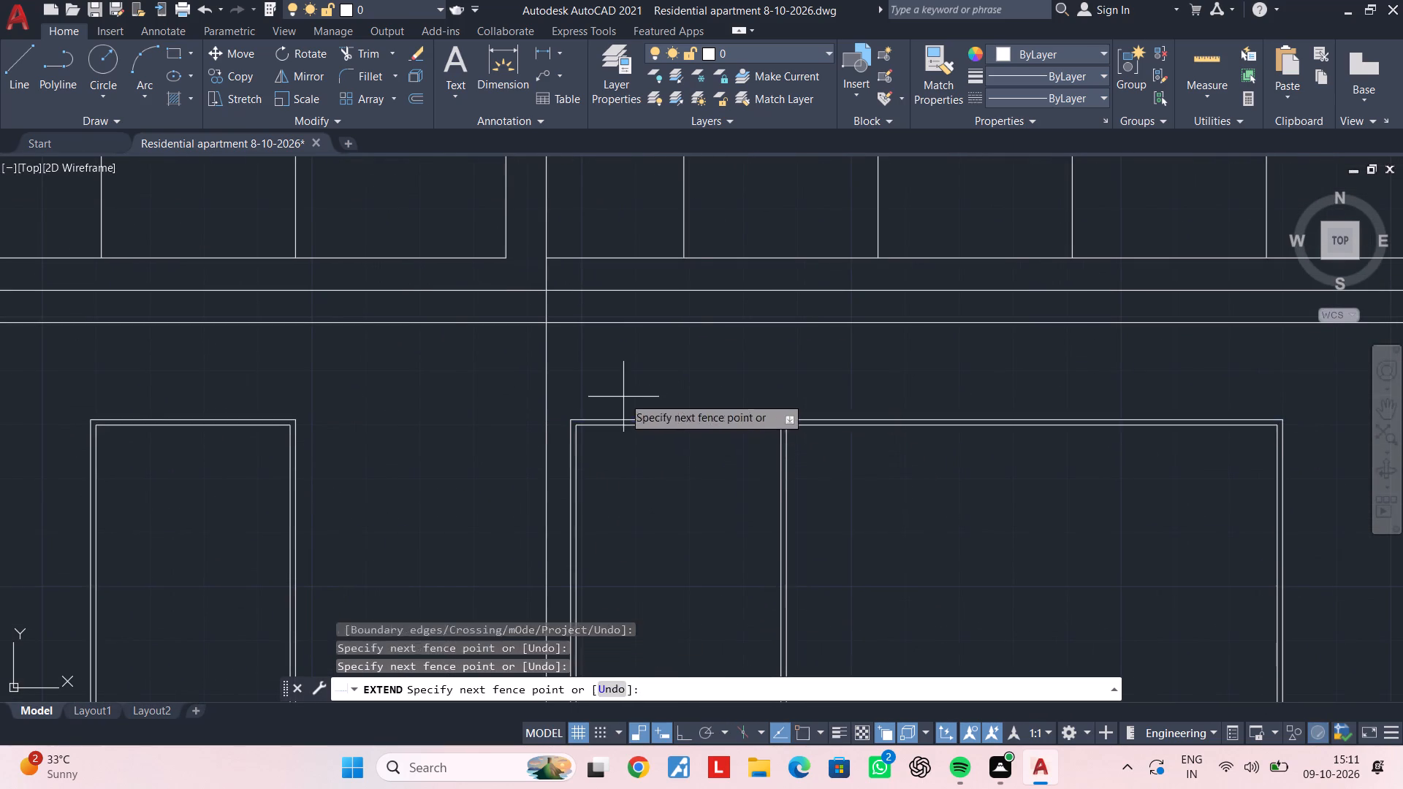
left_click(612, 446)
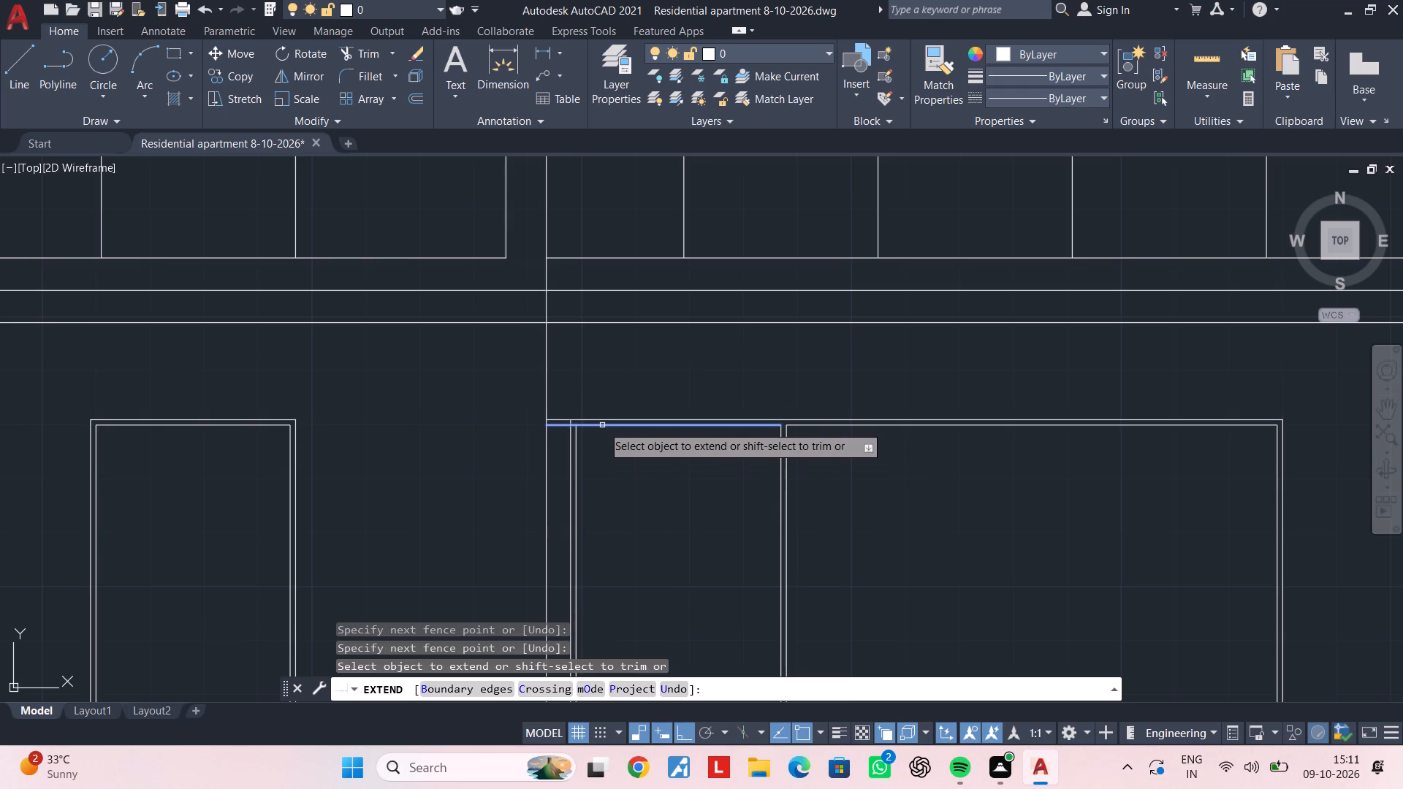
left_click(602, 425)
middle_click_drag(598, 480, 604, 442)
key("Escape")
key("Escape")
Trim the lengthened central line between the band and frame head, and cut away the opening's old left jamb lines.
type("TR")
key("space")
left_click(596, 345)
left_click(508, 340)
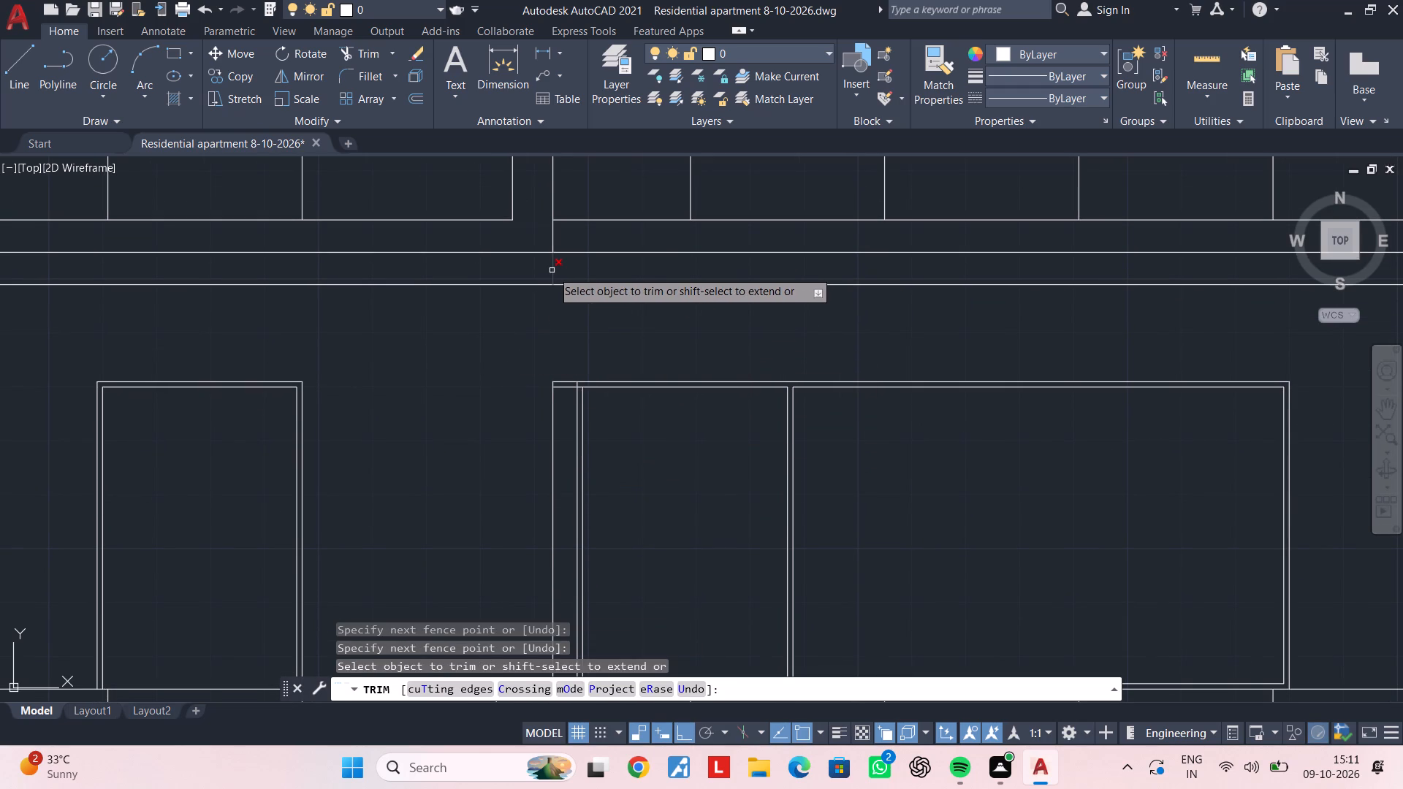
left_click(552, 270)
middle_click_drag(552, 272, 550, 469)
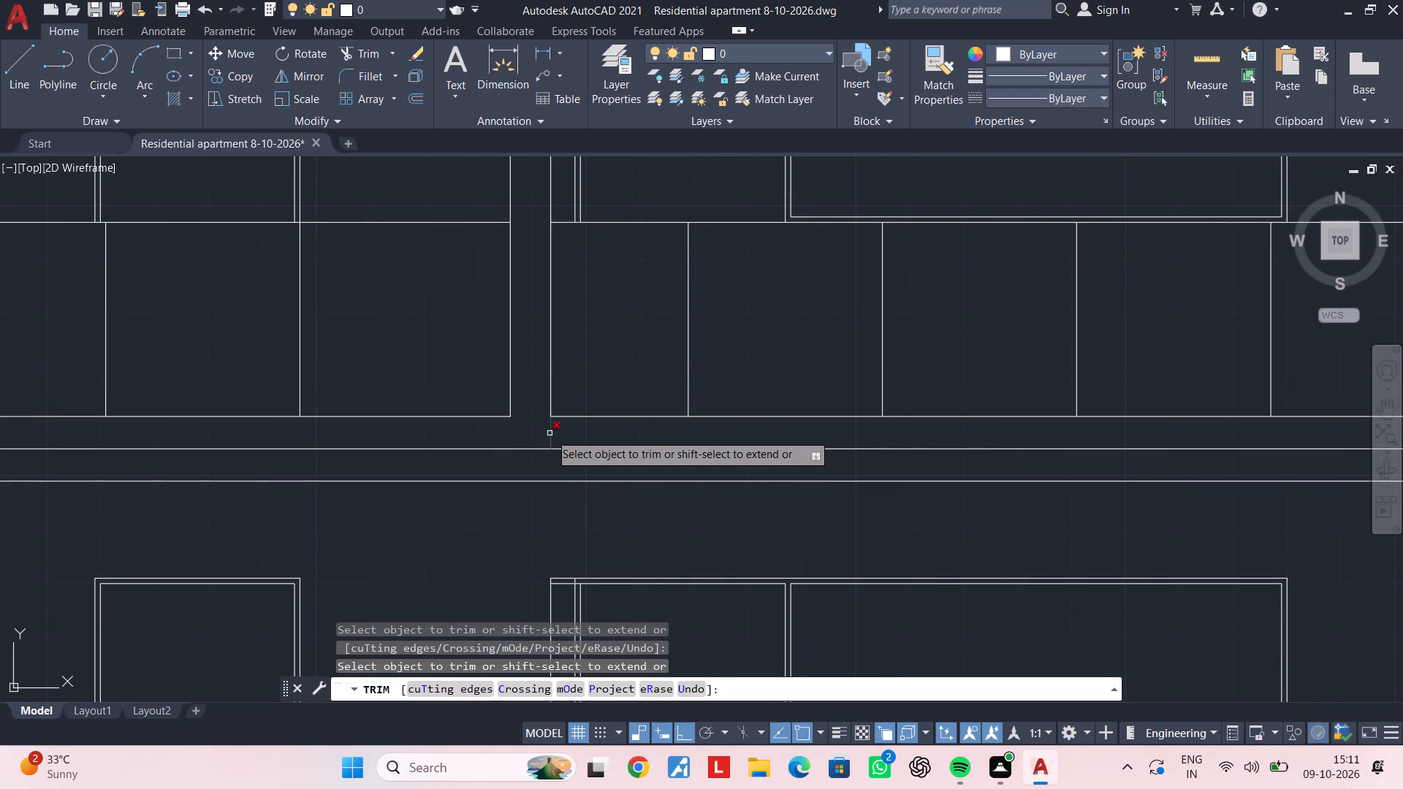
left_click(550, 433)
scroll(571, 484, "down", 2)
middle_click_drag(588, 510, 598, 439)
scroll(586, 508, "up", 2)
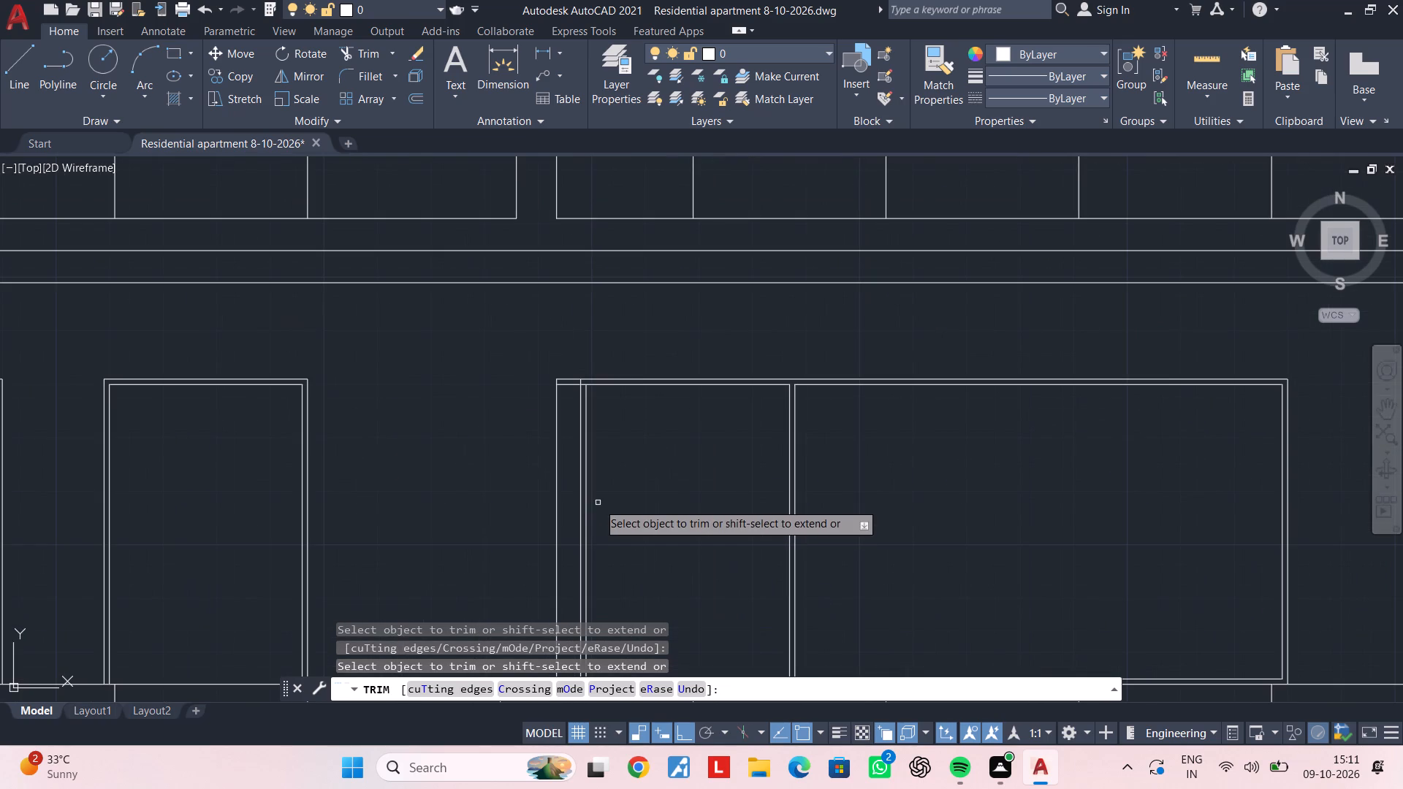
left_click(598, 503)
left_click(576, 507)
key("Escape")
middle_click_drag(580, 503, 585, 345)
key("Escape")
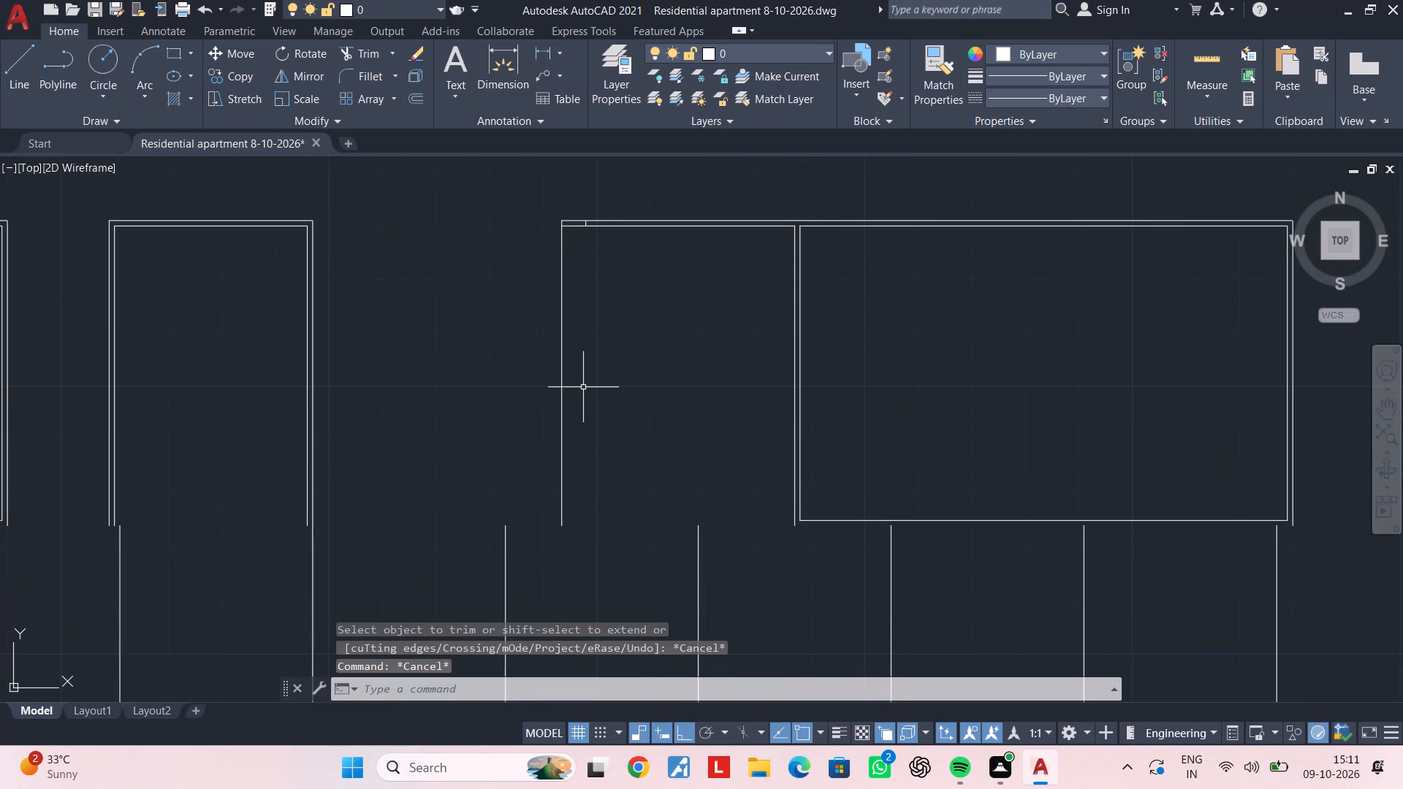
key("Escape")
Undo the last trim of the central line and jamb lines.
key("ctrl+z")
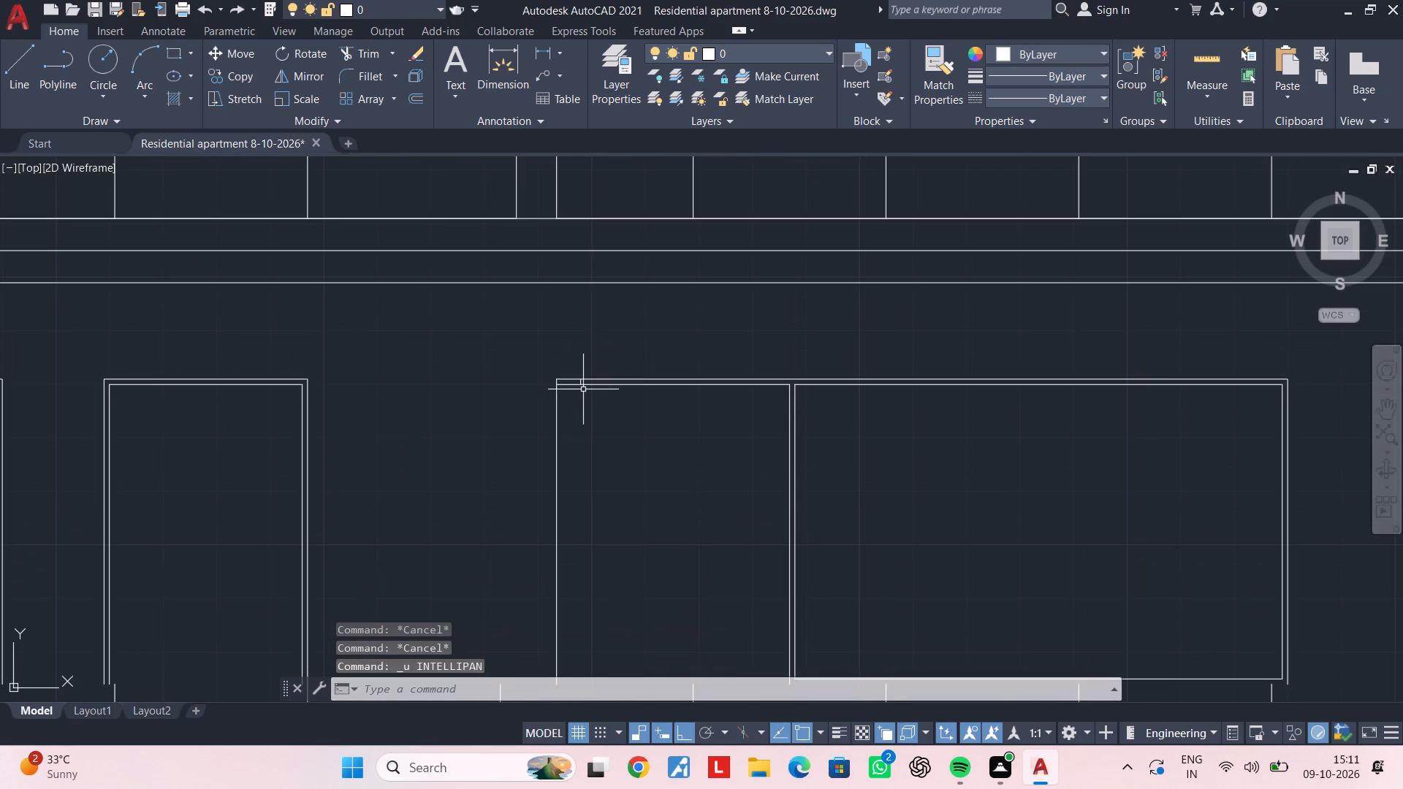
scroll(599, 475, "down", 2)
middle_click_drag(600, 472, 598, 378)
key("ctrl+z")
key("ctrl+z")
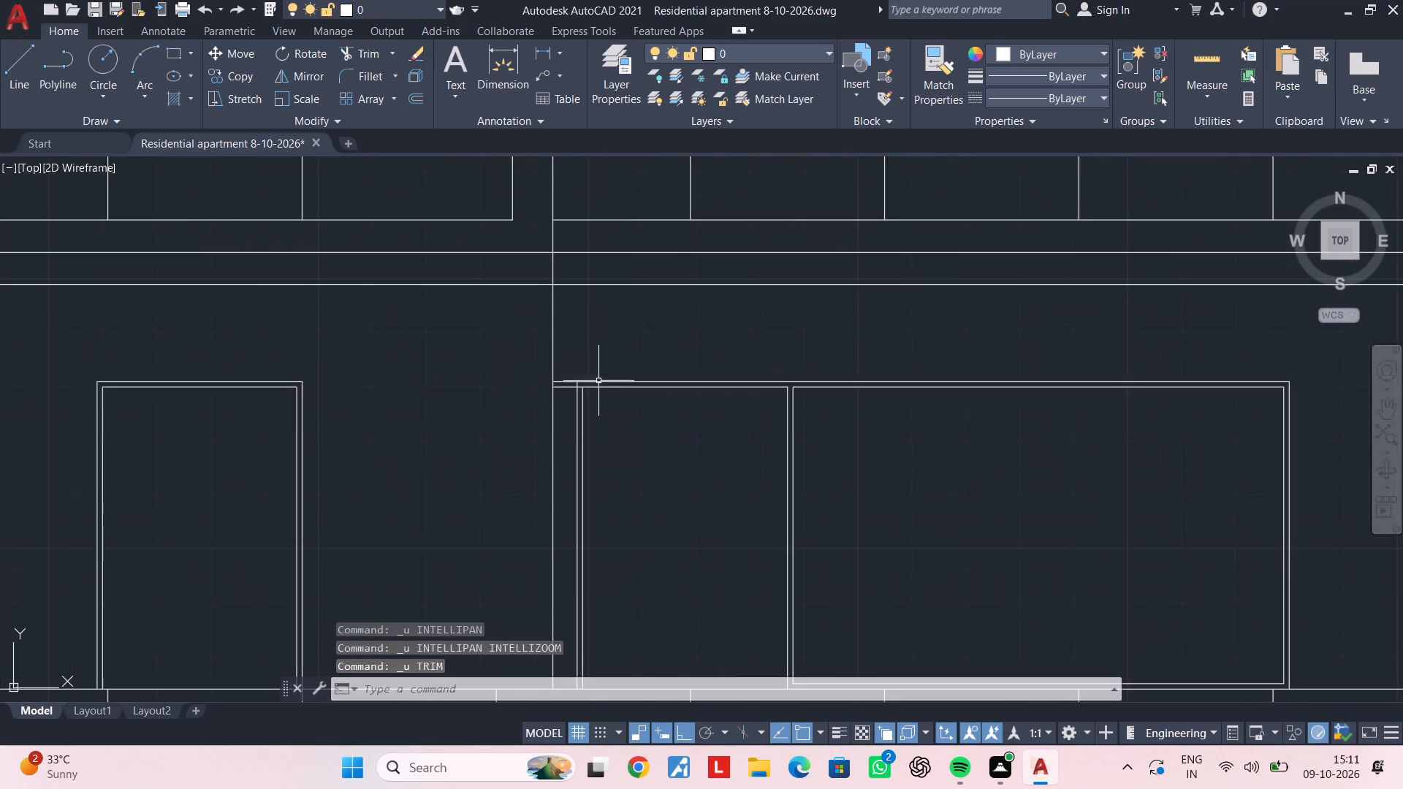
Trim the widened opening's old left jamb lines and the central line between its frame head and the divided band above.
scroll(607, 477, "down", 1)
middle_click_drag(607, 477, 590, 403)
key("Escape")
key("Escape")
type("TR")
key("space")
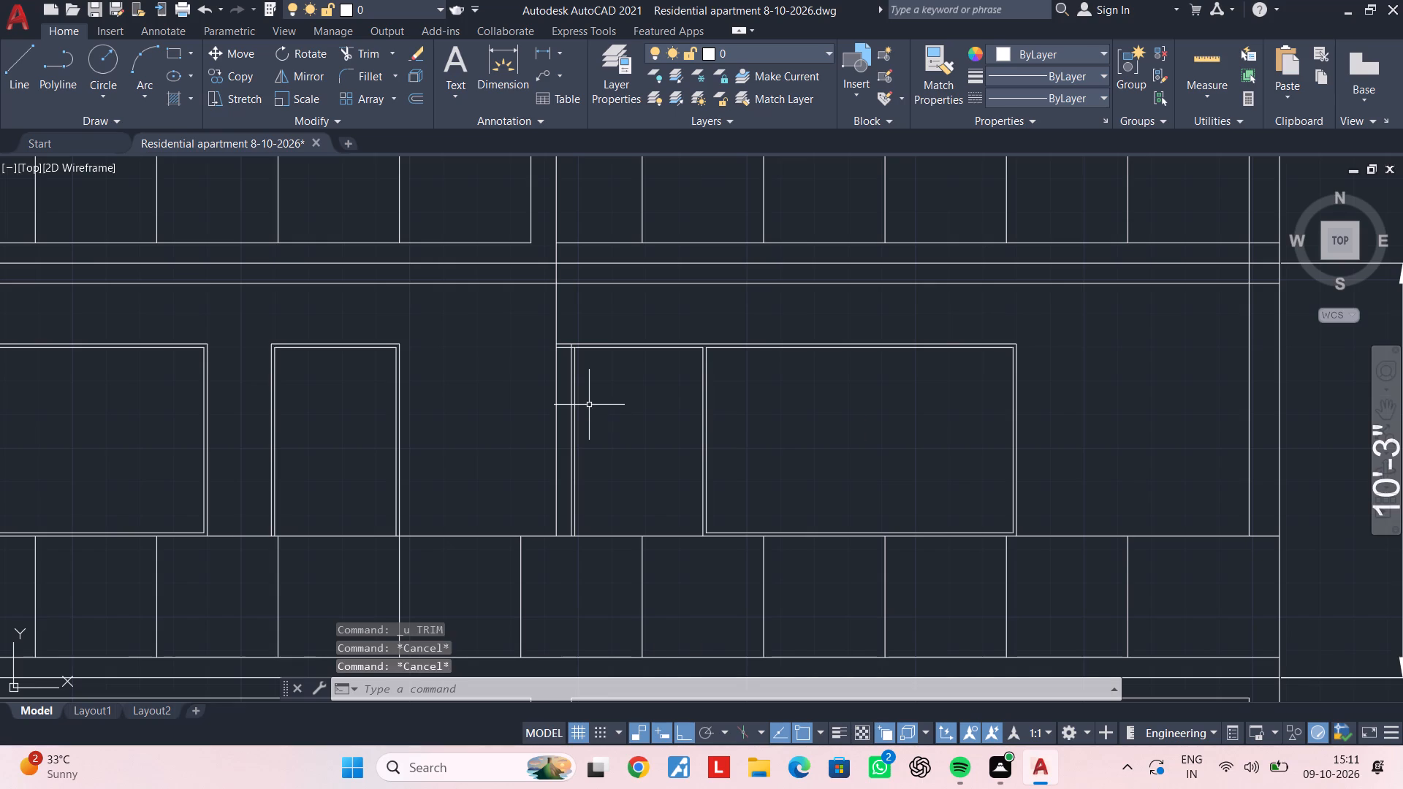
left_click(583, 414)
left_click(571, 419)
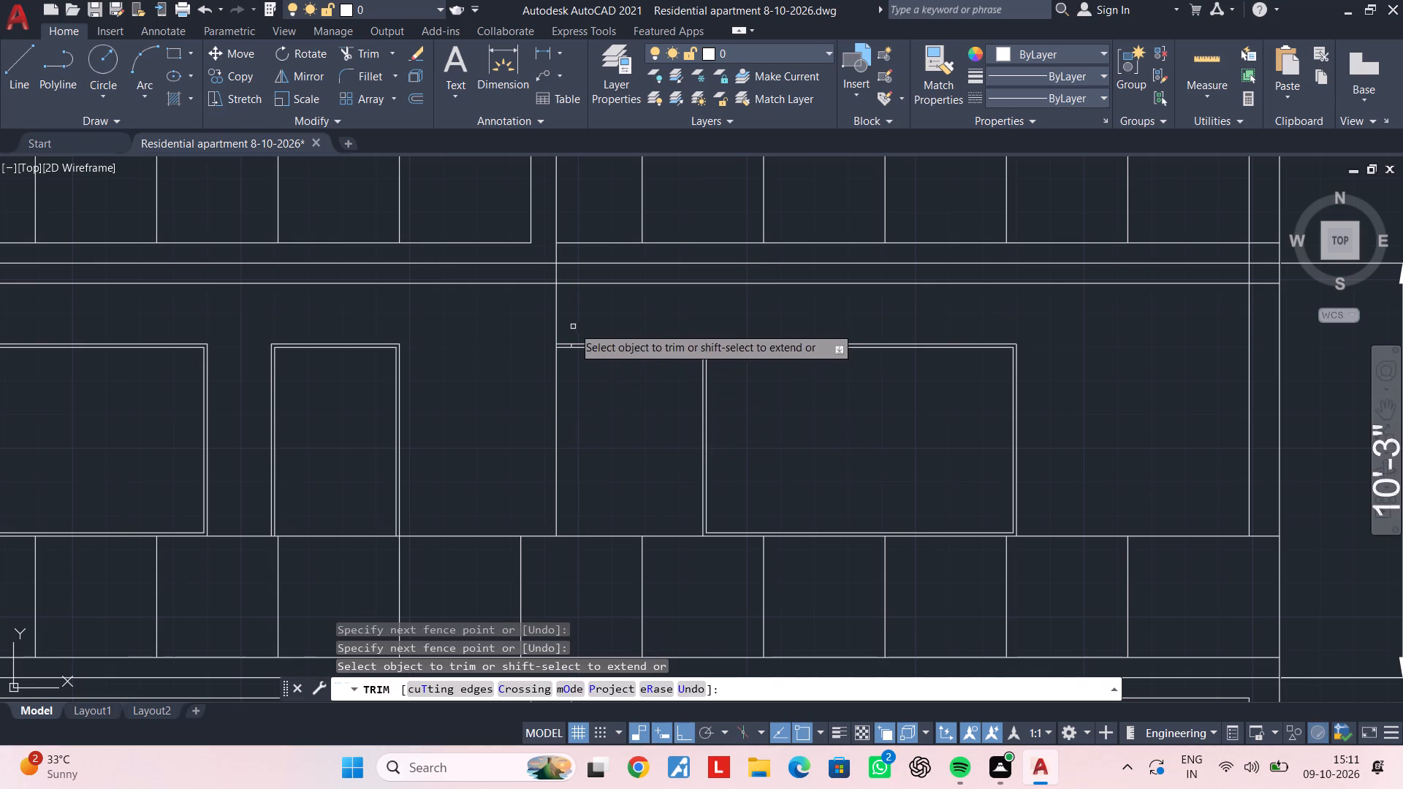
left_click(554, 320)
left_click(556, 277)
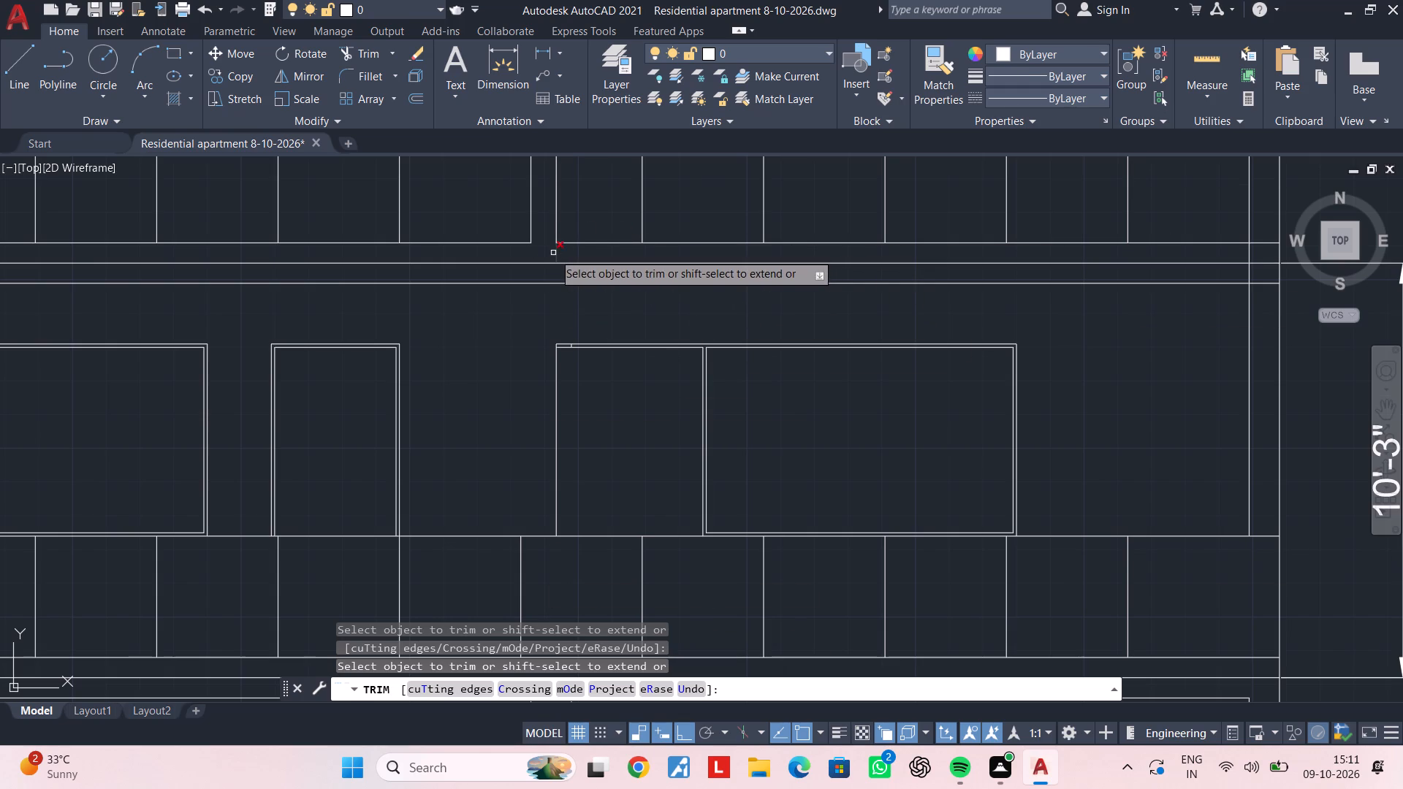
left_click(557, 252)
key("Escape")
key("Escape")
key("Escape")
key("Escape")
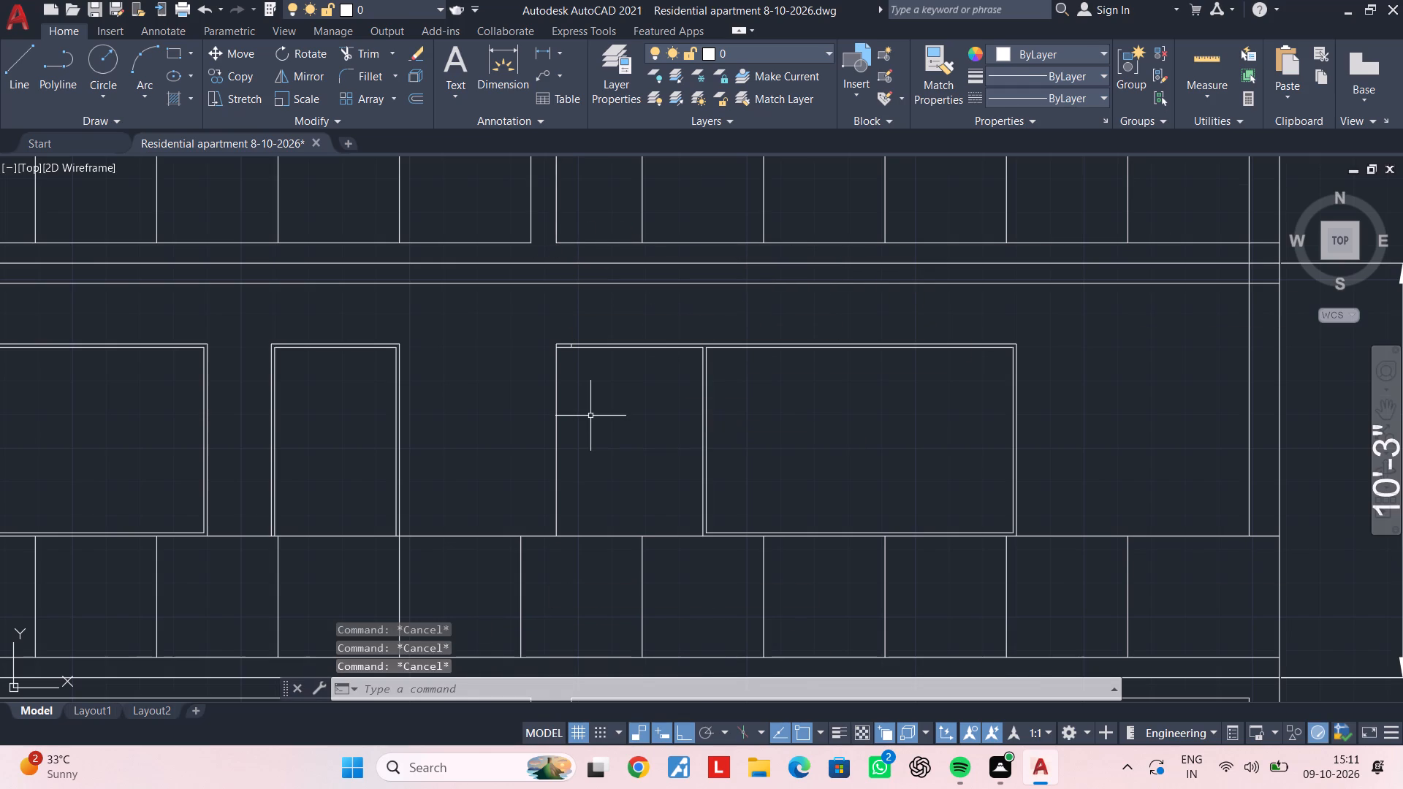
key("Escape")
Offset the widened opening's new left jamb line 1" inward.
type("OF 1\"")
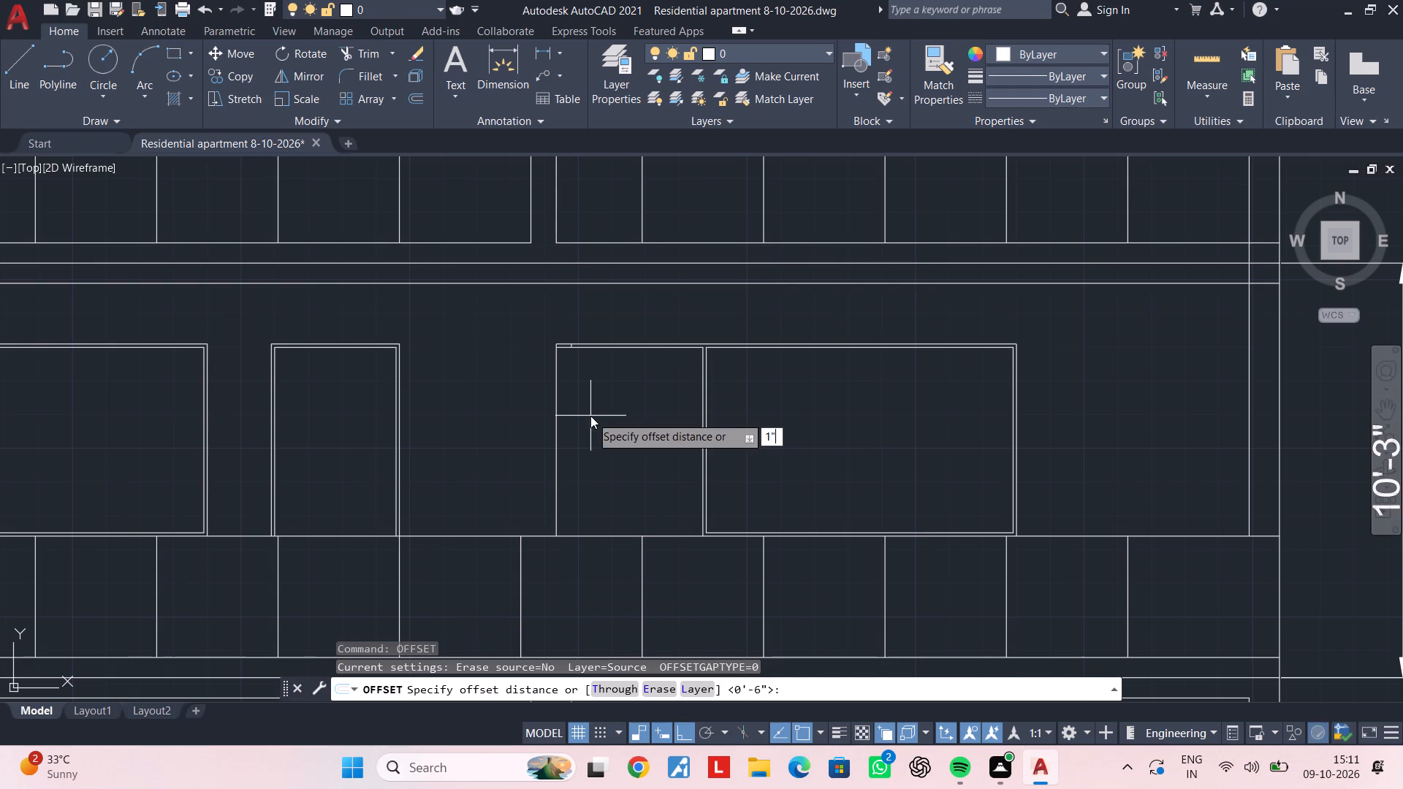
key("Return")
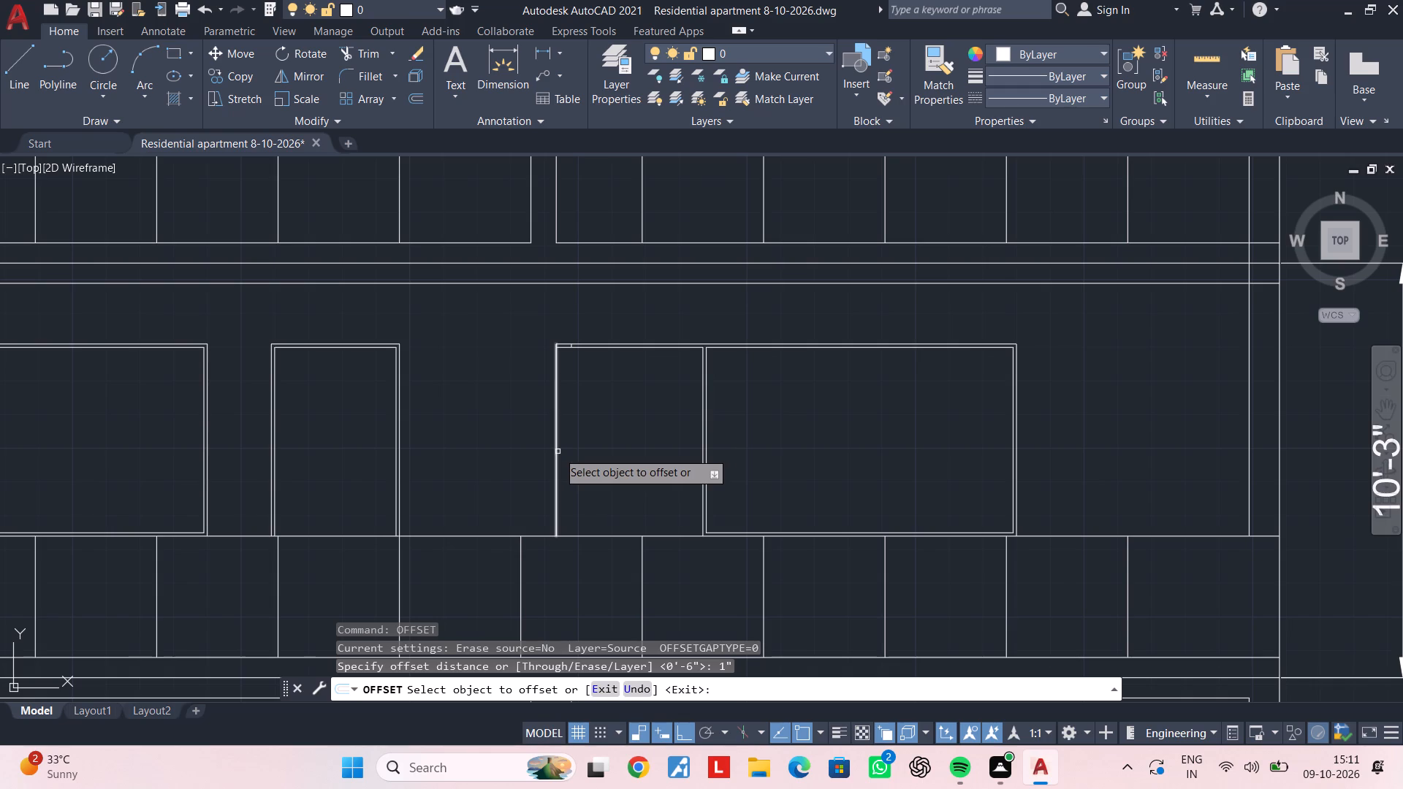
left_click(558, 451)
left_click(623, 446)
key("Escape")
key("Escape")
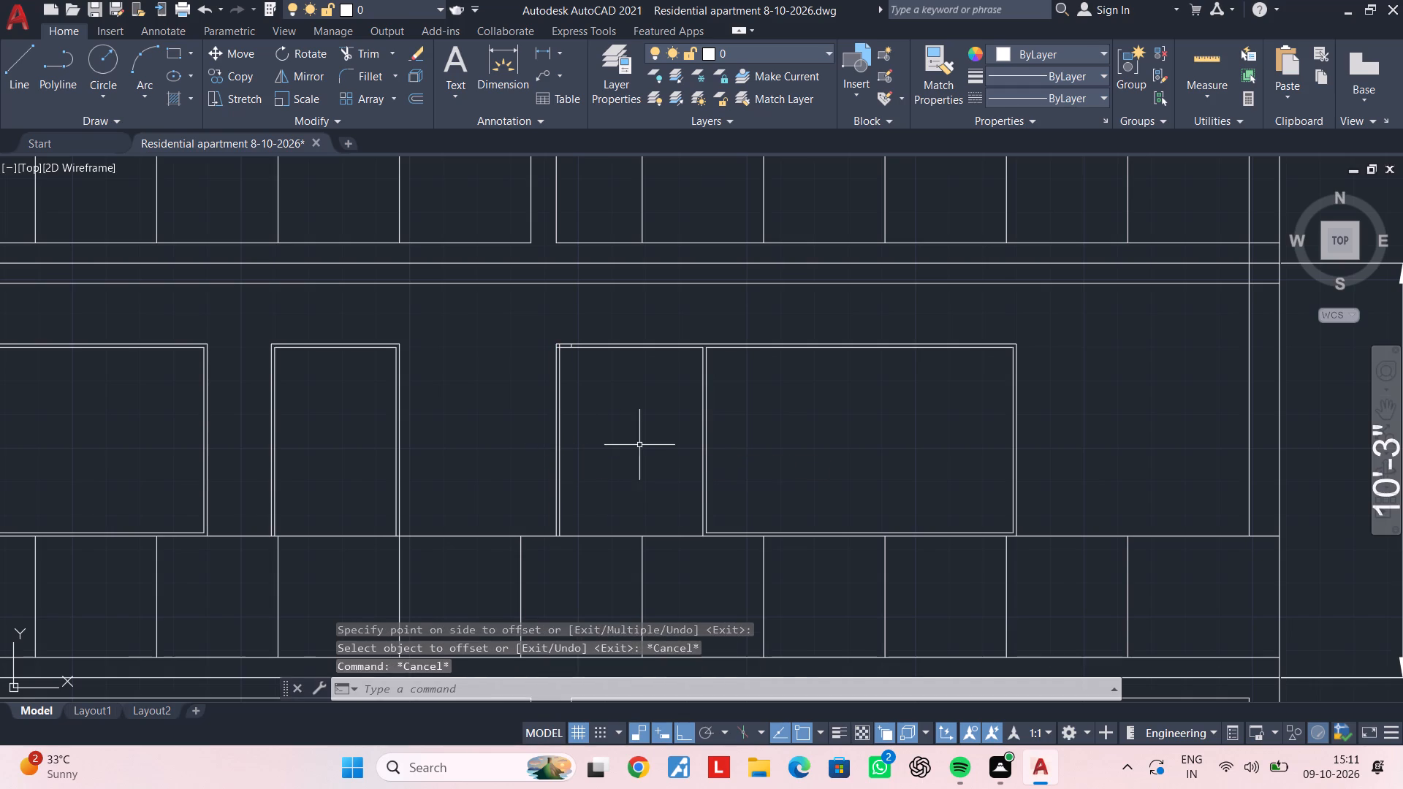
Extend the head lines of the right-hand opening one floor above the widened one to the central vertical lines.
scroll(645, 443, "down", 3)
middle_click_drag(652, 446, 674, 508)
scroll(658, 526, "up", 2)
middle_click_drag(674, 470, 682, 612)
middle_click_drag(666, 497, 677, 617)
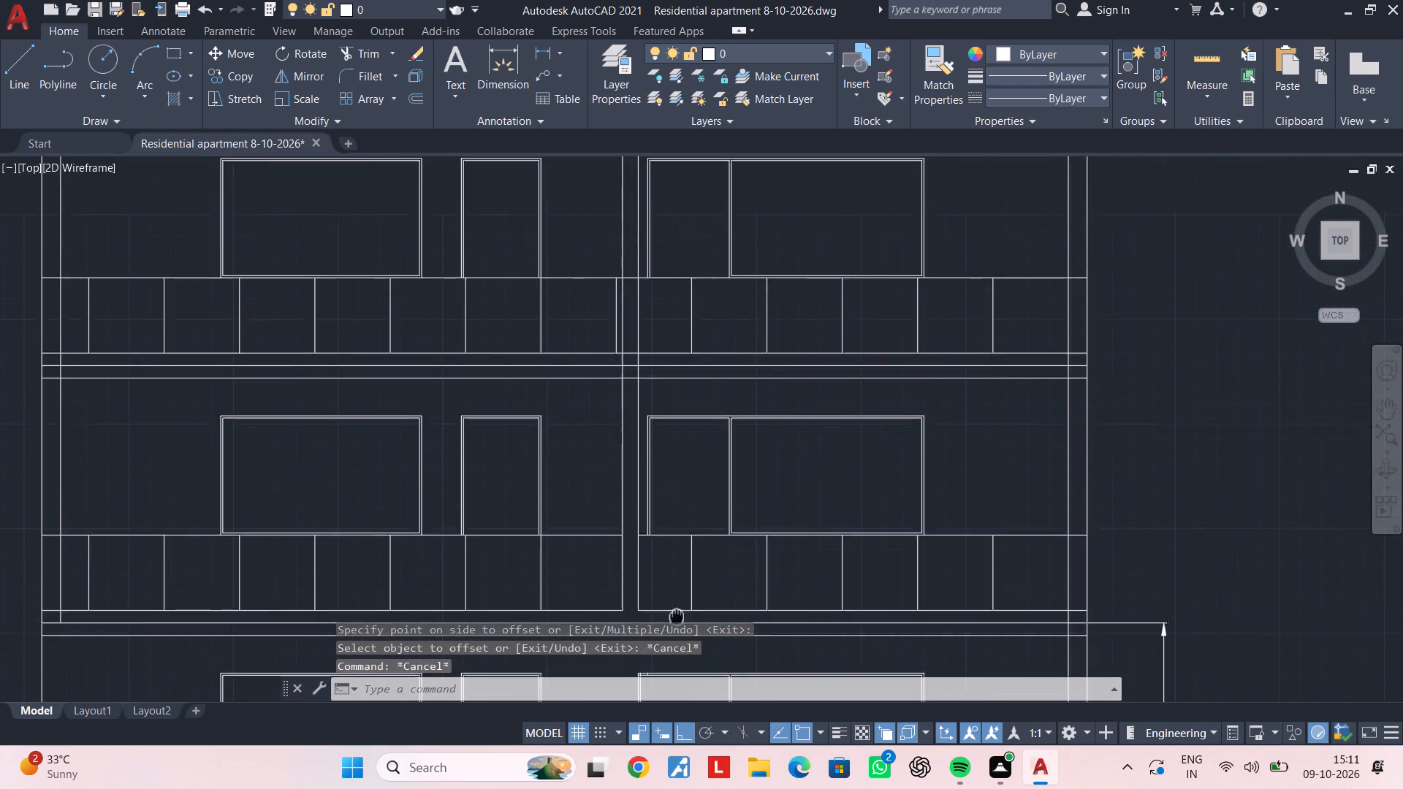
middle_click_drag(677, 617, 677, 619)
scroll(677, 619, "up", 1)
scroll(658, 414, "up", 1)
middle_click_drag(658, 378, 666, 517)
scroll(665, 508, "down", 2)
middle_click_drag(665, 507, 665, 357)
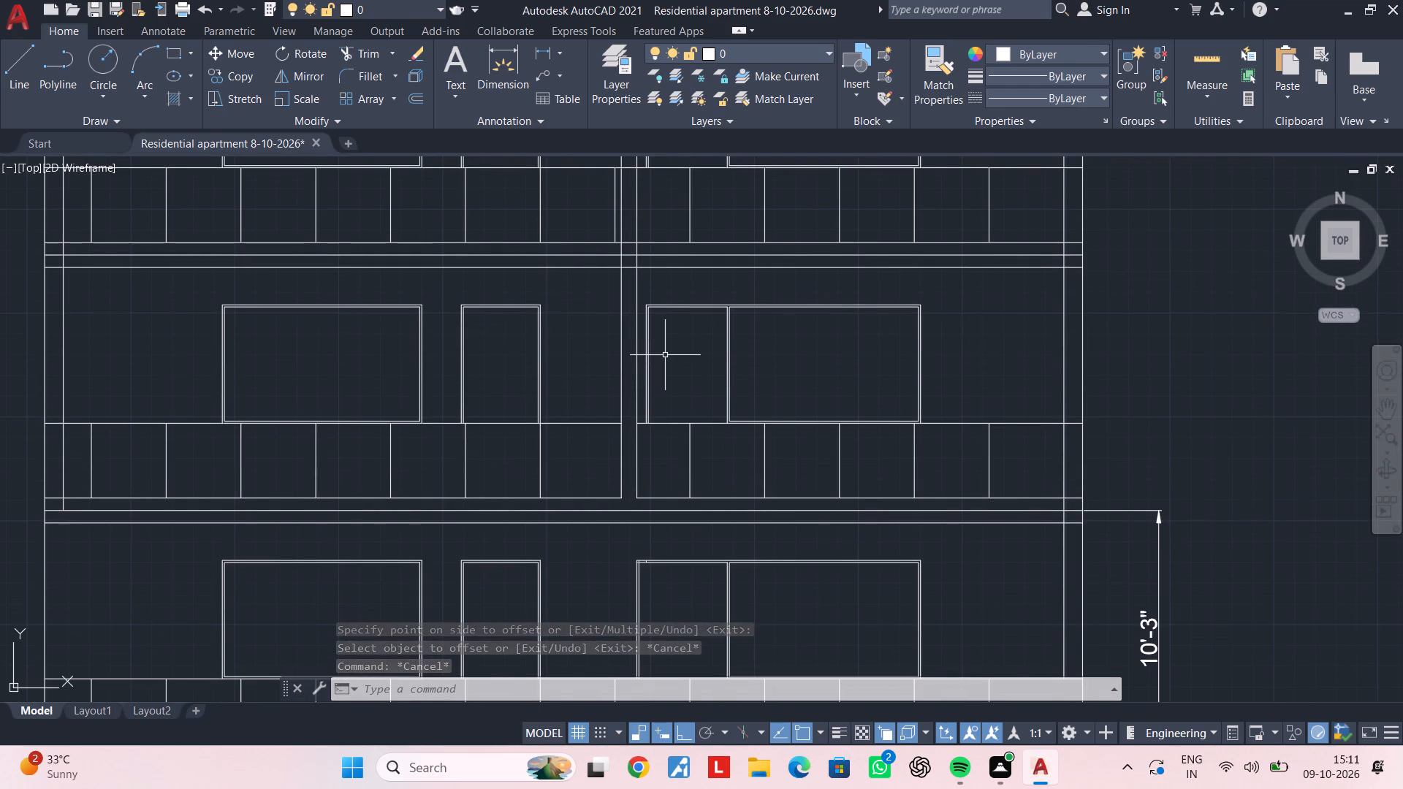
key("Escape")
key("Escape")
key("Escape")
key("Escape")
key("Escape")
middle_click_drag(665, 348, 659, 469)
scroll(652, 453, "up", 1)
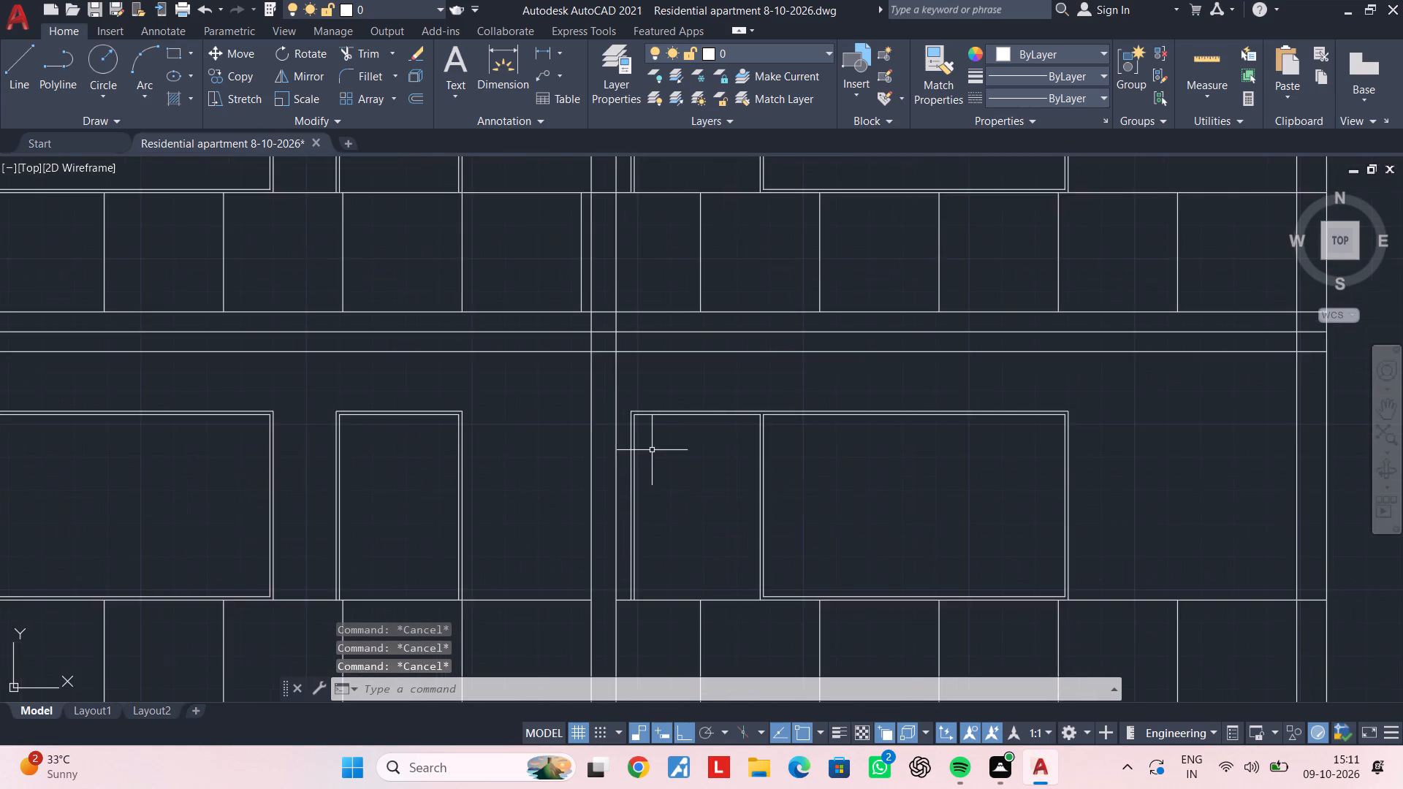
scroll(652, 450, "up", 2)
key("Escape")
key("e")
key("x")
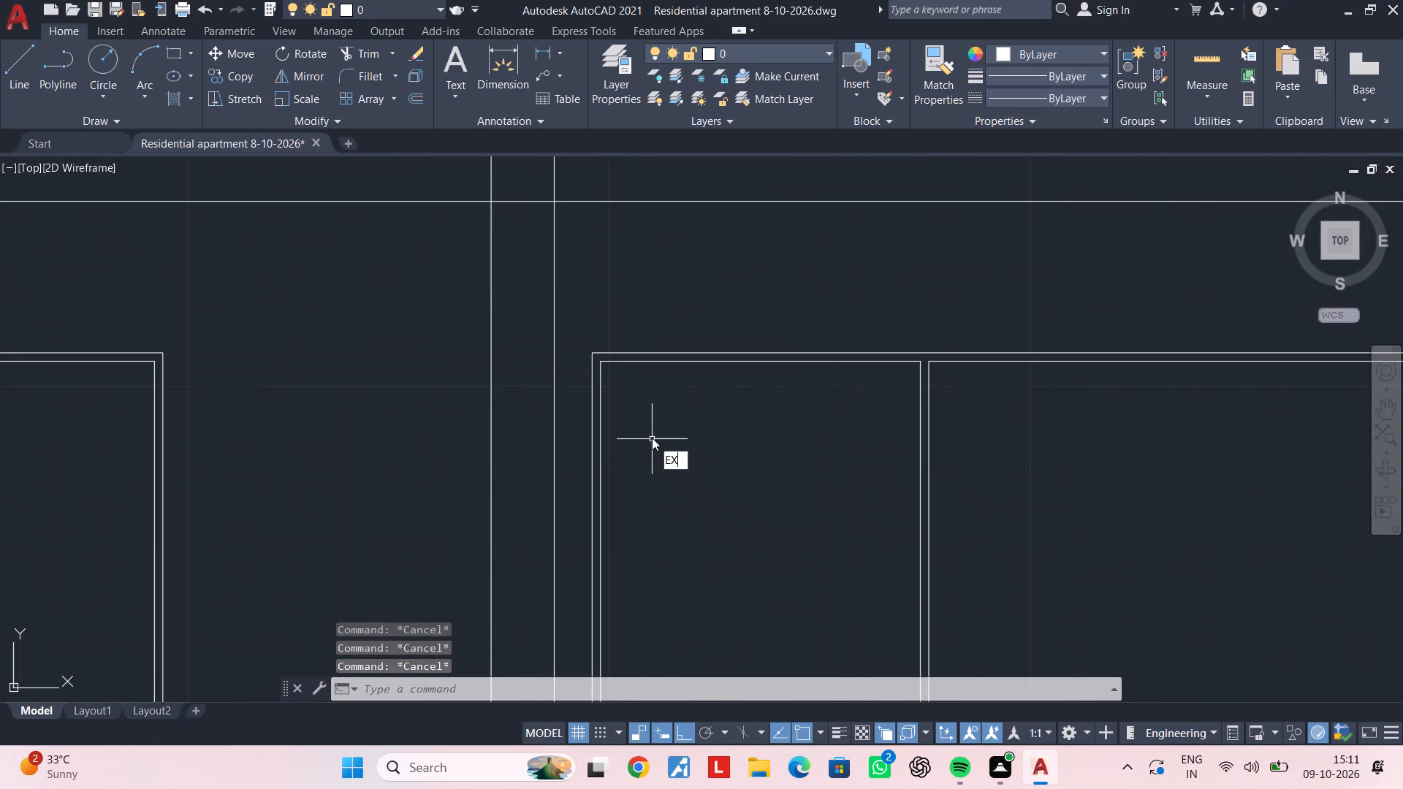
key("space")
left_click(646, 321)
left_click(632, 413)
left_click(642, 307)
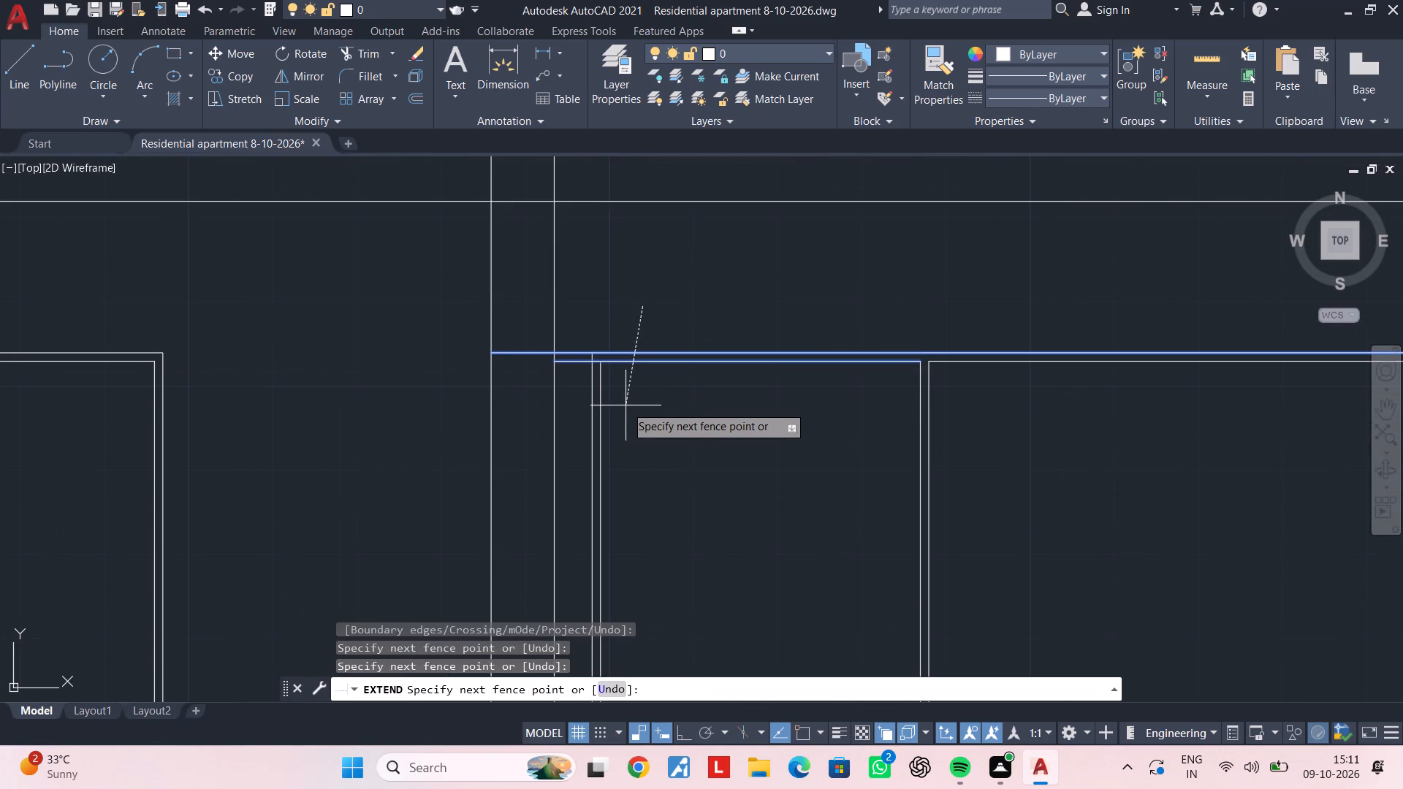
left_click(626, 405)
scroll(631, 339, "down", 1)
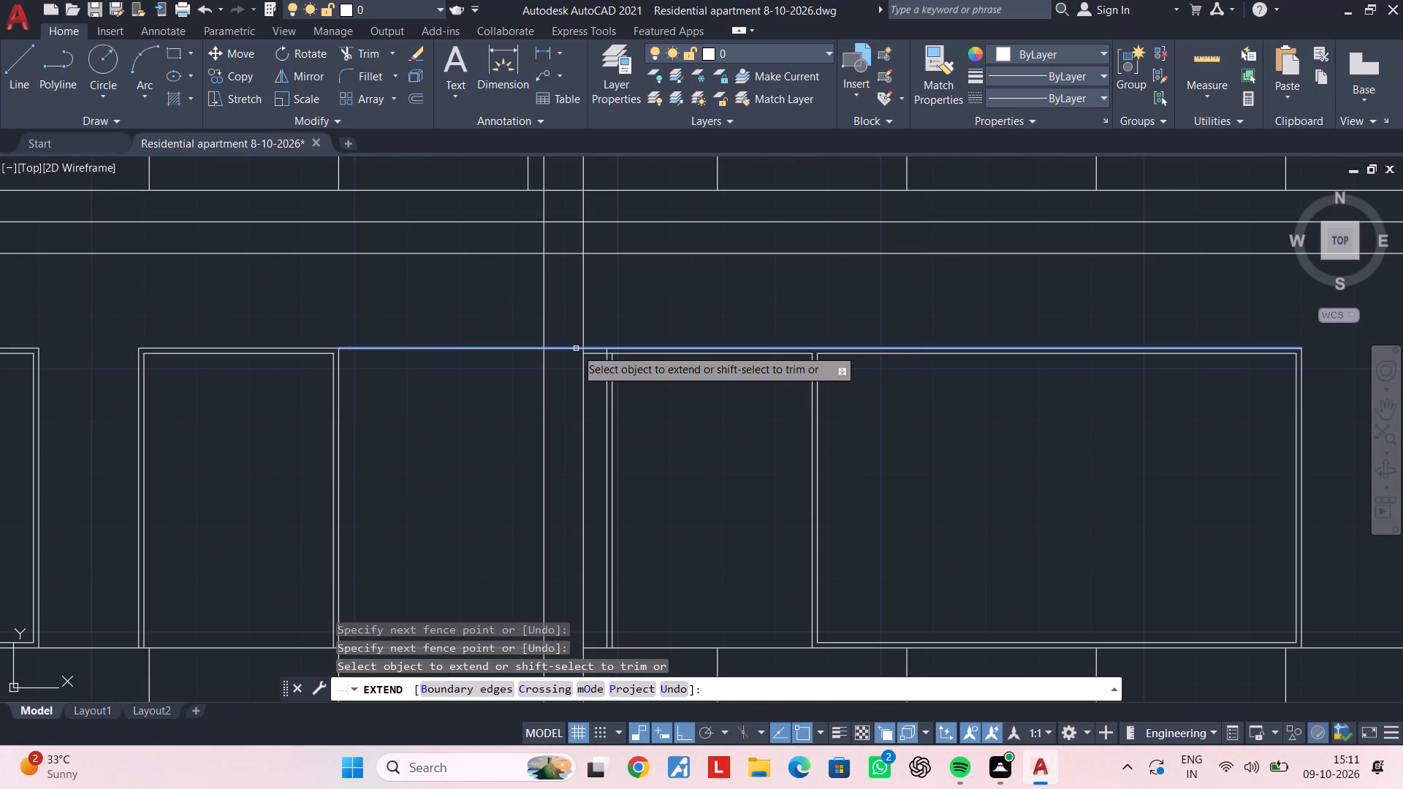
key("Escape")
Trim the head line's overshoot between the two central lines and remove that opening's old left jamb lines.
type("TR")
key("space")
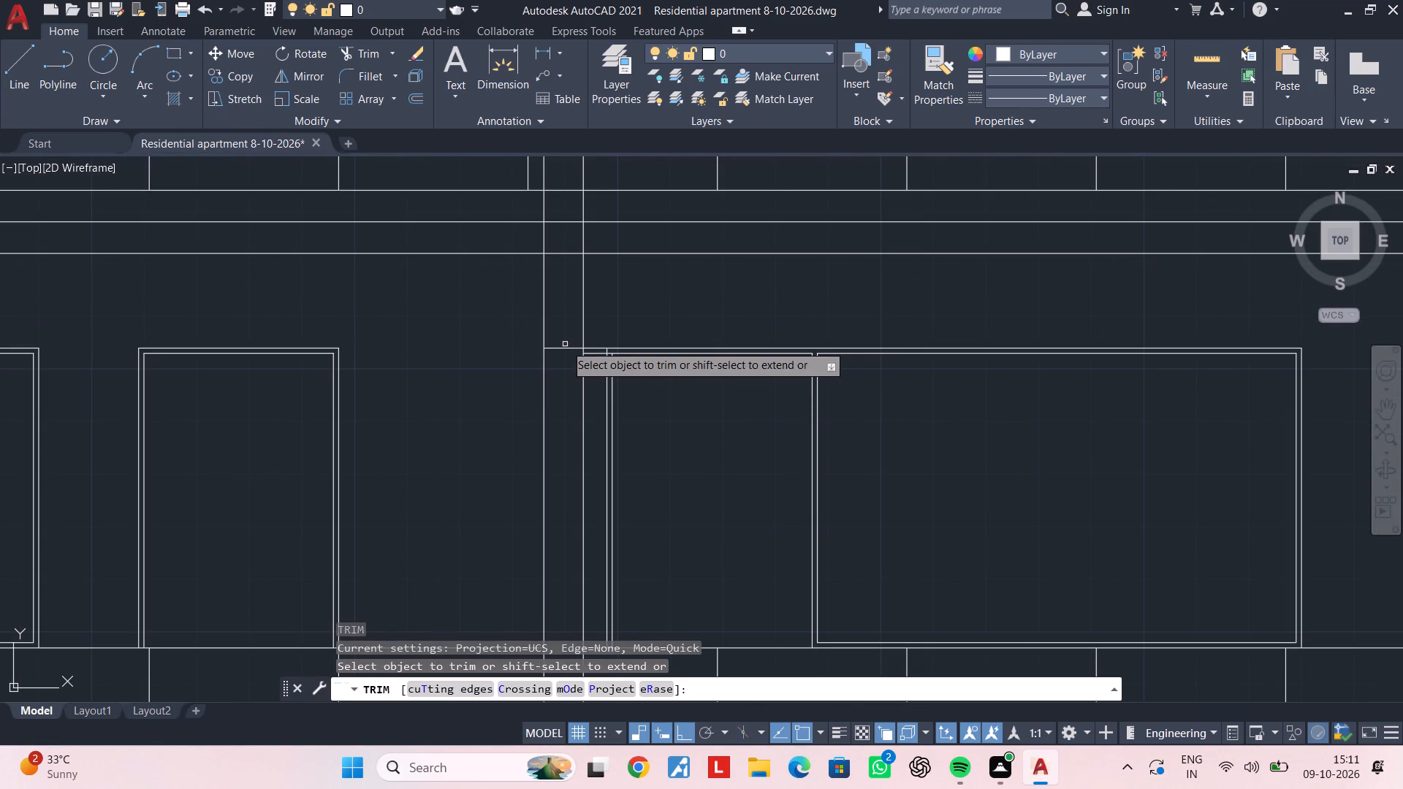
left_click(565, 347)
scroll(625, 391, "up", 1)
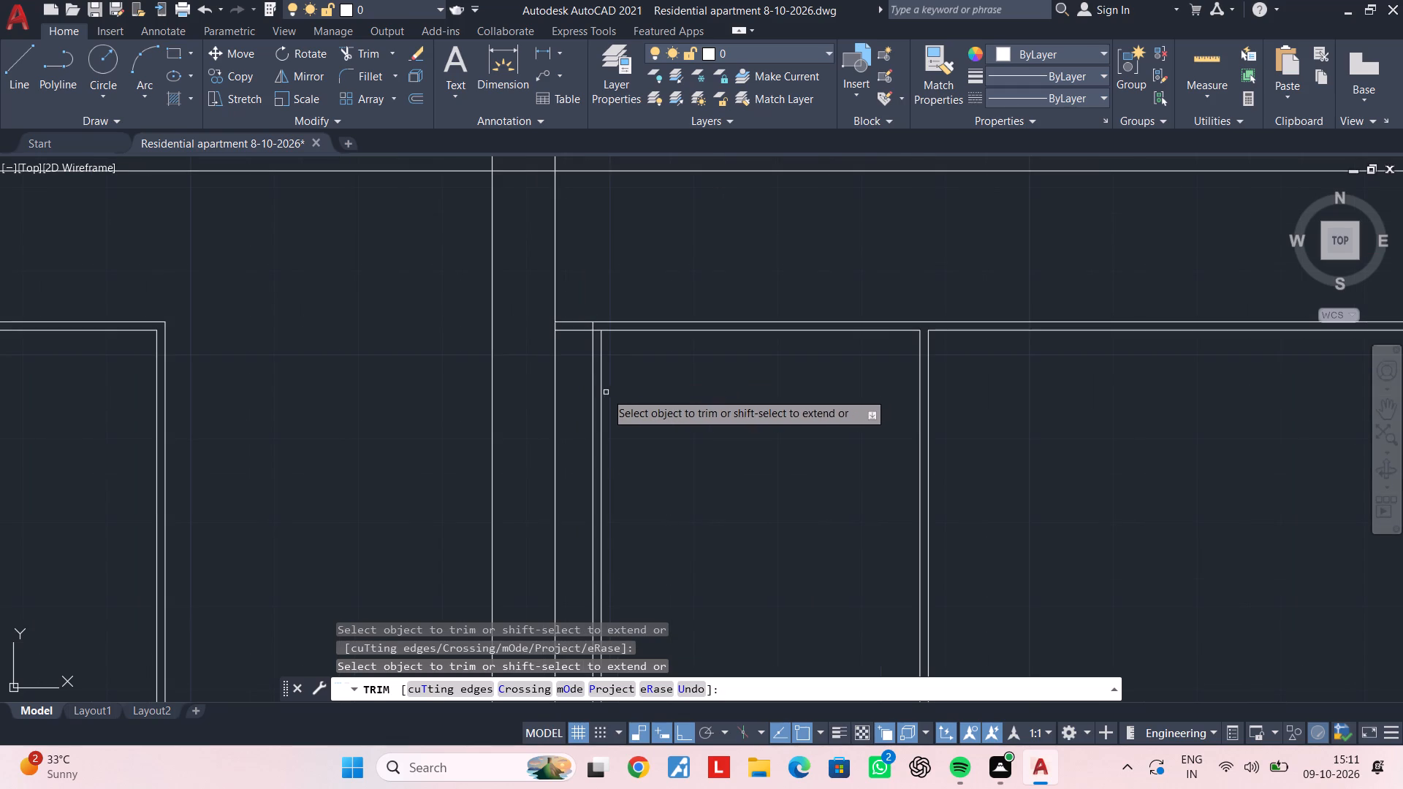
left_click(601, 392)
left_click(591, 388)
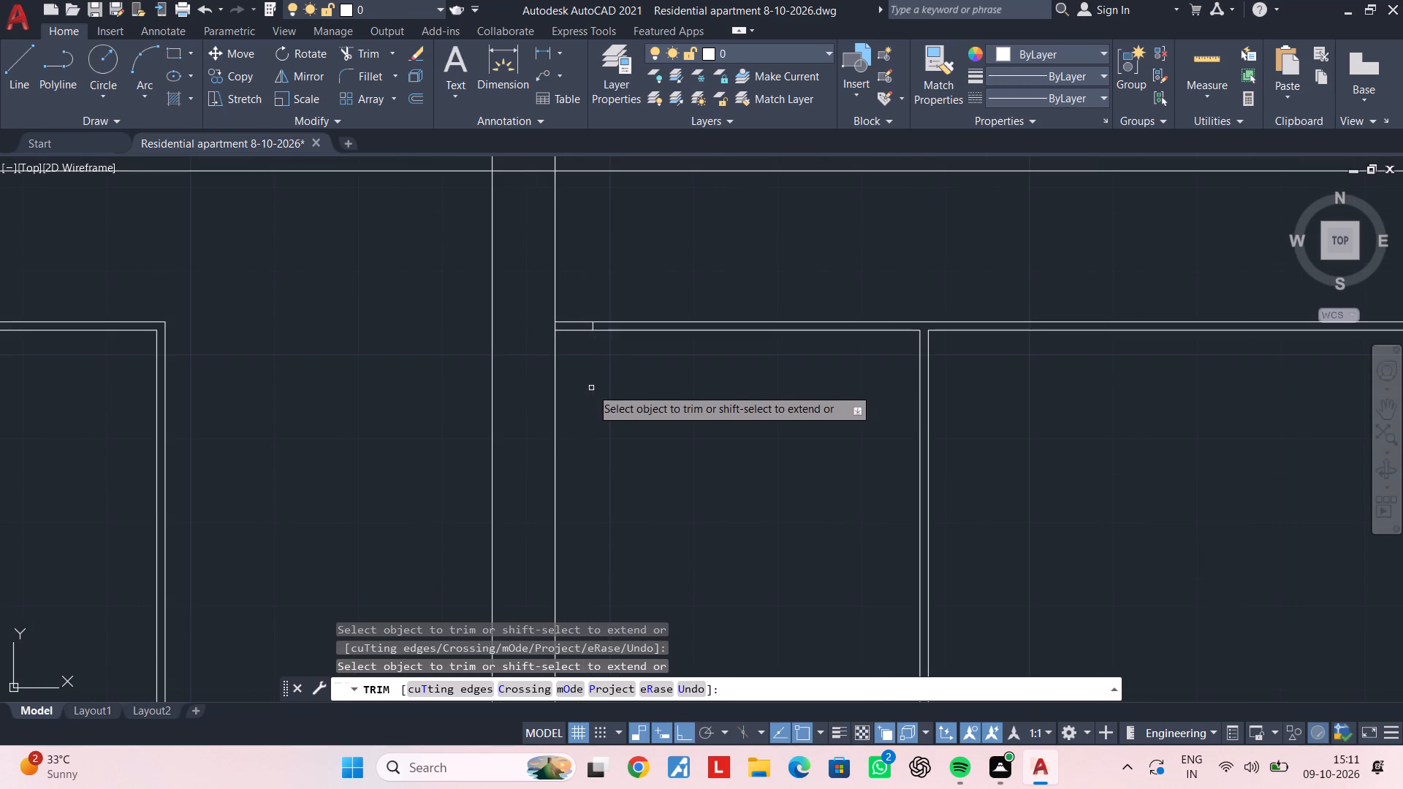
scroll(596, 409, "down", 2)
middle_click_drag(597, 414, 571, 369)
key("Escape")
key("Escape")
key("Escape")
key("Escape")
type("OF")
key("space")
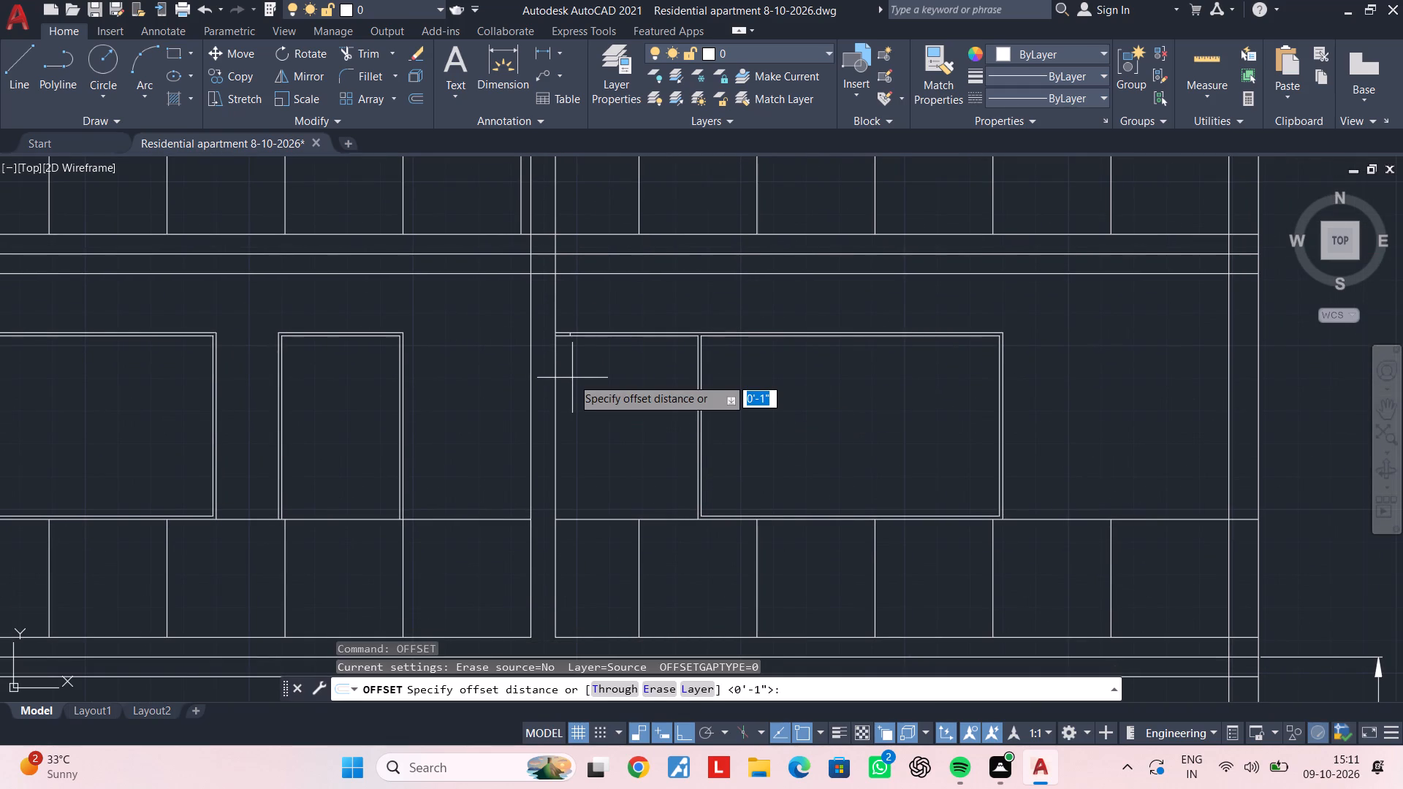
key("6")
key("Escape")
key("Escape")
Offset the right-hand central vertical line 1" toward the inside of the newly widened opening.
type("OF 1\"")
key("Return")
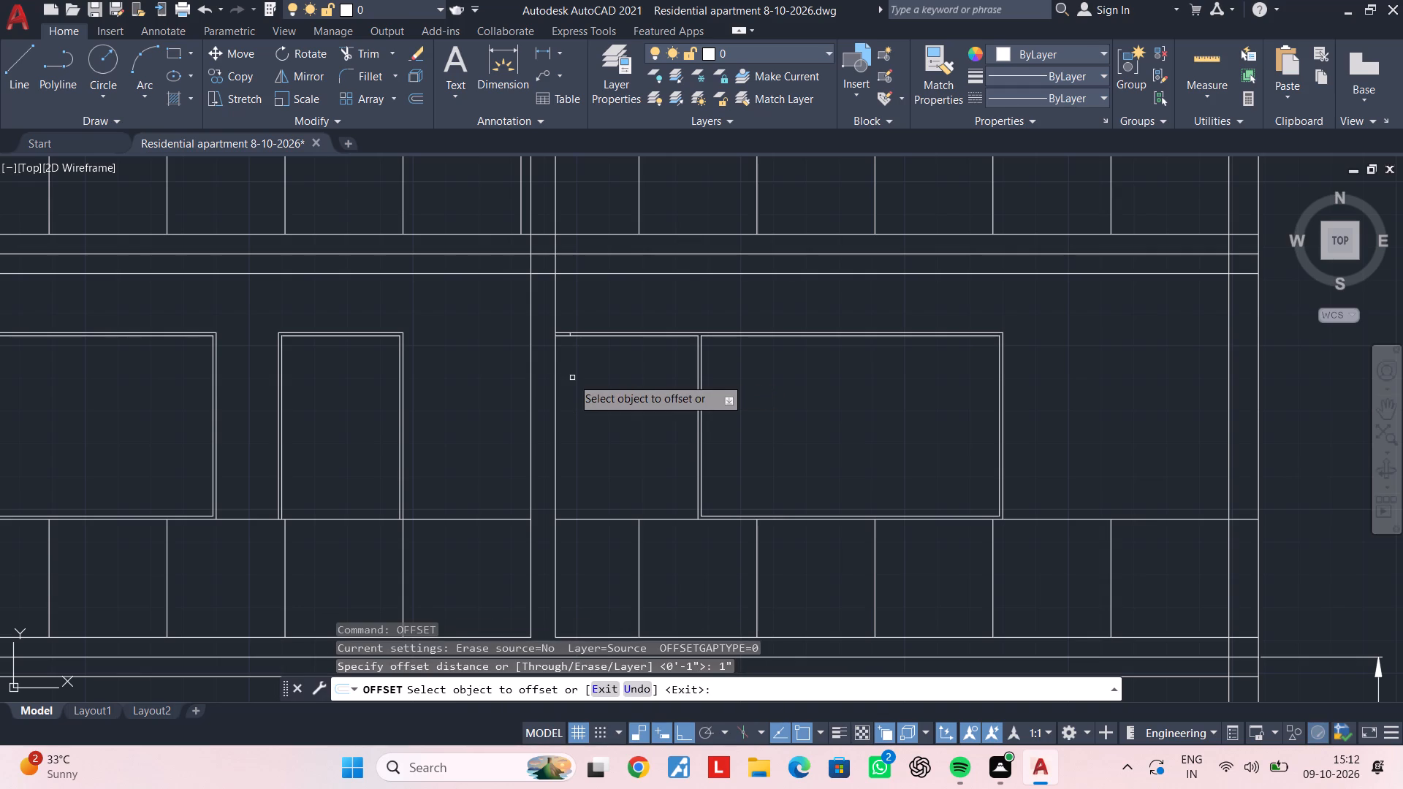
left_click(558, 379)
left_click(577, 380)
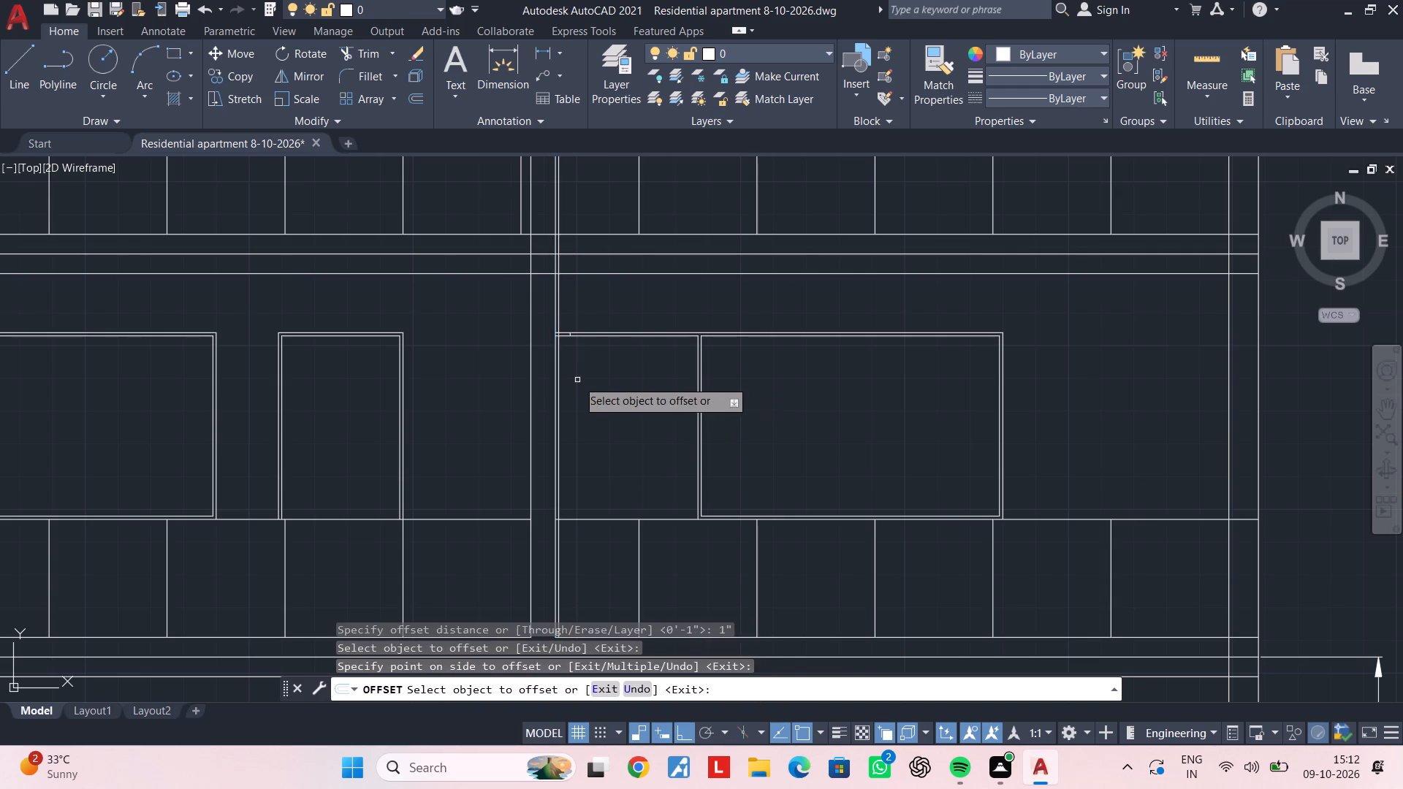
scroll(579, 386, "down", 2)
scroll(588, 411, "up", 1)
middle_click_drag(577, 371, 581, 471)
key("Escape")
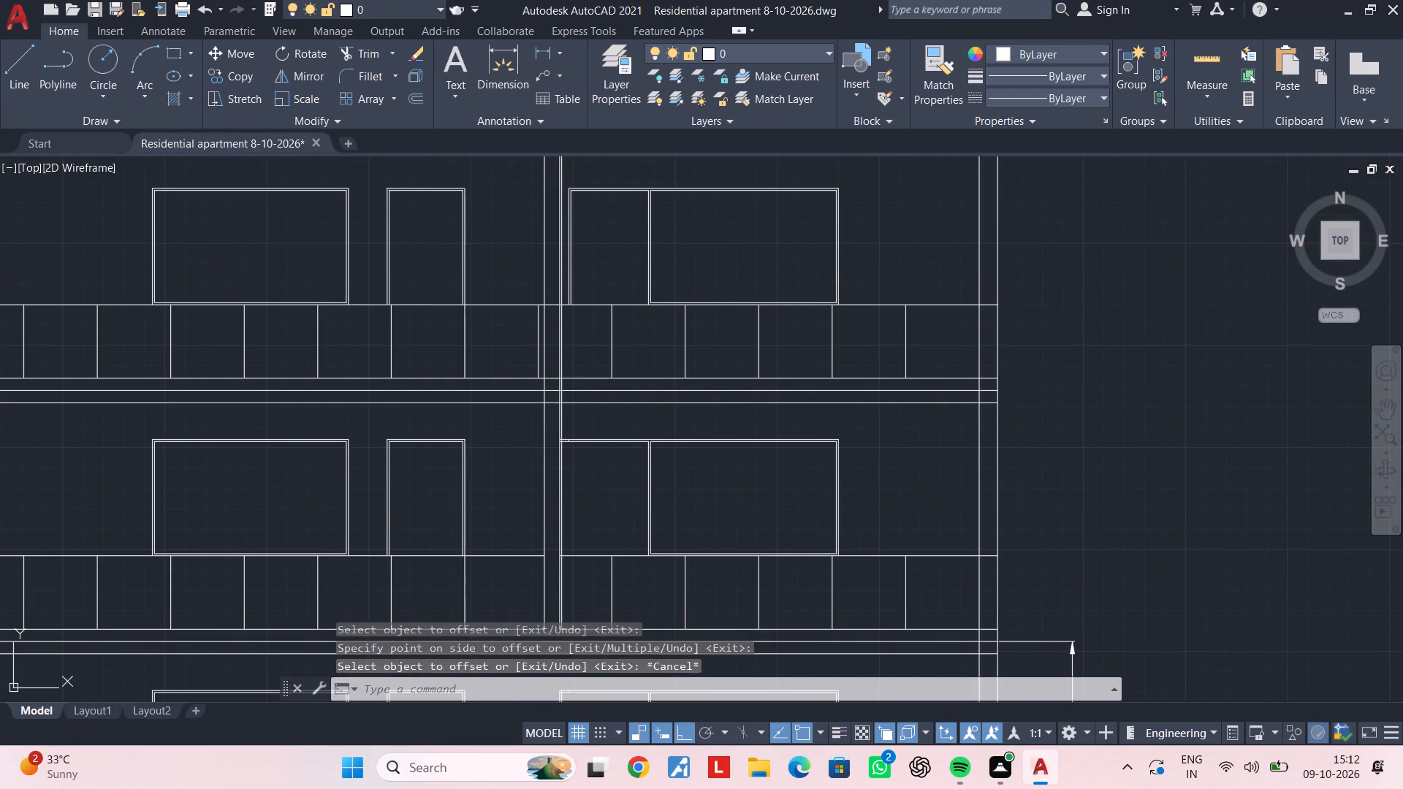
key("Escape")
key("Escape")
key("Escape")
Extend the frame head lines of the next right-hand opening above to the central vertical lines.
type("EX")
key("space")
middle_click_drag(587, 426, 585, 556)
scroll(603, 321, "up", 2)
left_click(571, 294)
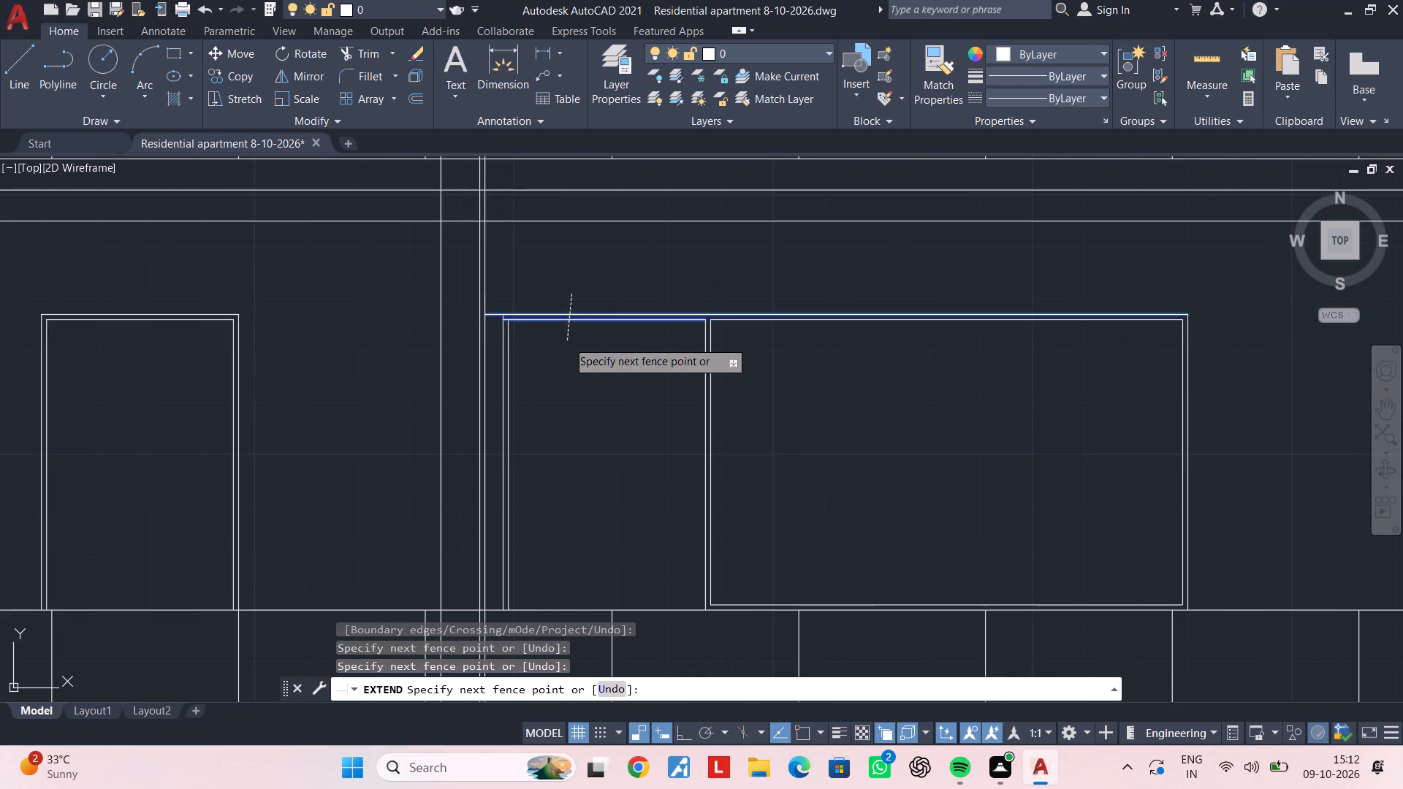
left_click(567, 340)
left_click(555, 314)
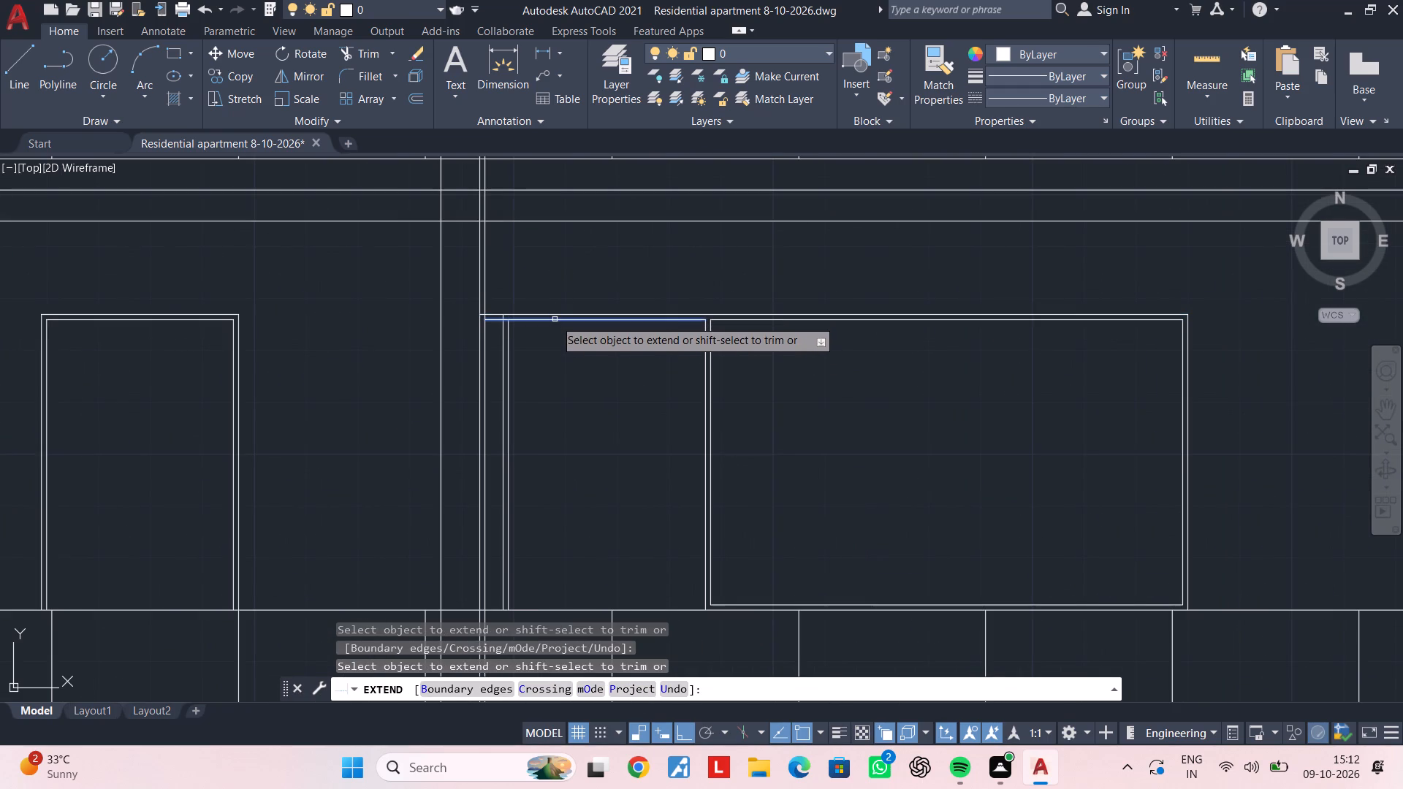
left_click(555, 319)
key("Escape")
key("Escape")
Trim the upper opening's old left jamb lines and their short stub between the frame head lines.
type("TR")
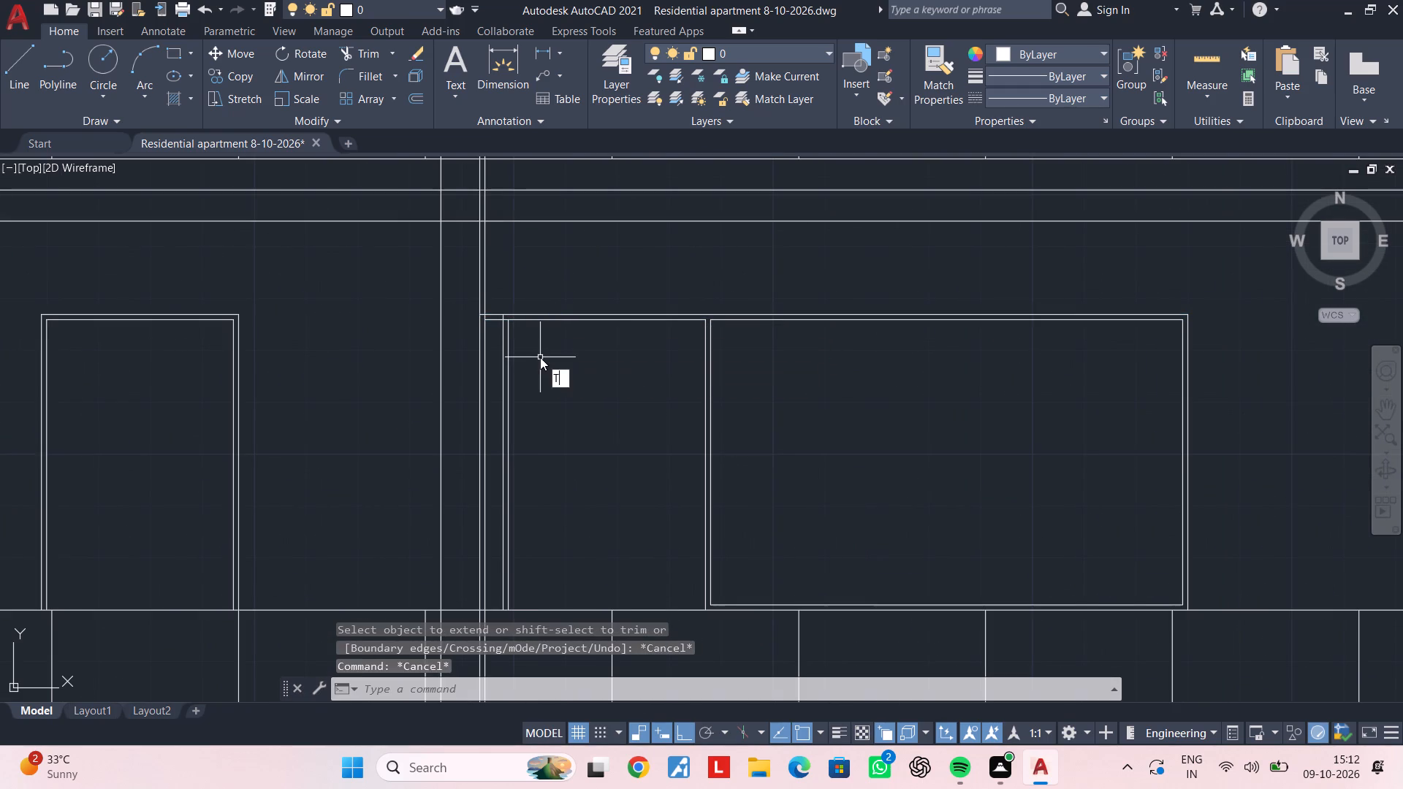
key("space")
left_click(540, 357)
left_click(501, 359)
scroll(508, 319, "up", 3)
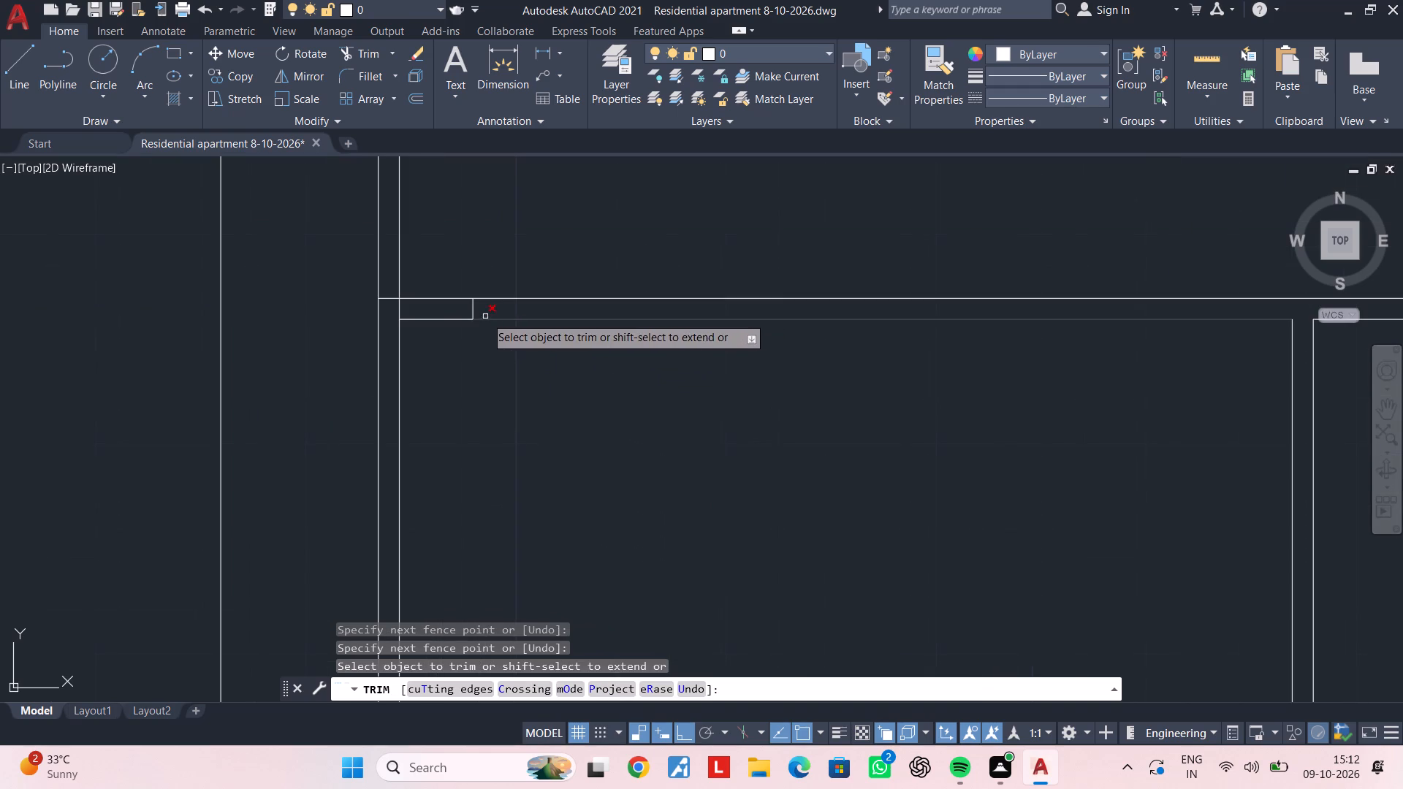
left_click(474, 308)
scroll(474, 364, "down", 2)
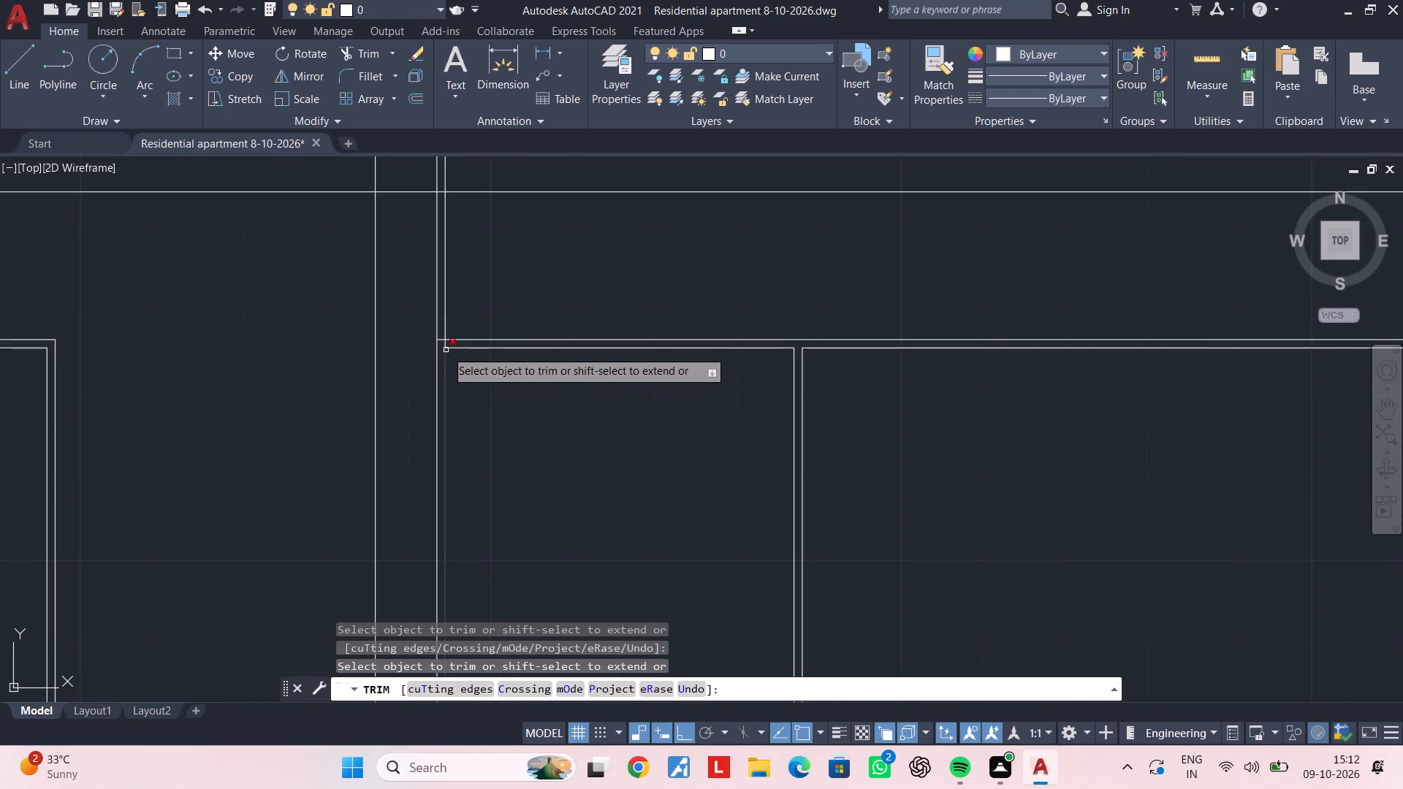
scroll(445, 349, "up", 2)
scroll(519, 470, "down", 3)
Trim the leftover jamb stub between the frame head lines of the widened opening one floor below.
middle_click_drag(535, 470, 560, 438)
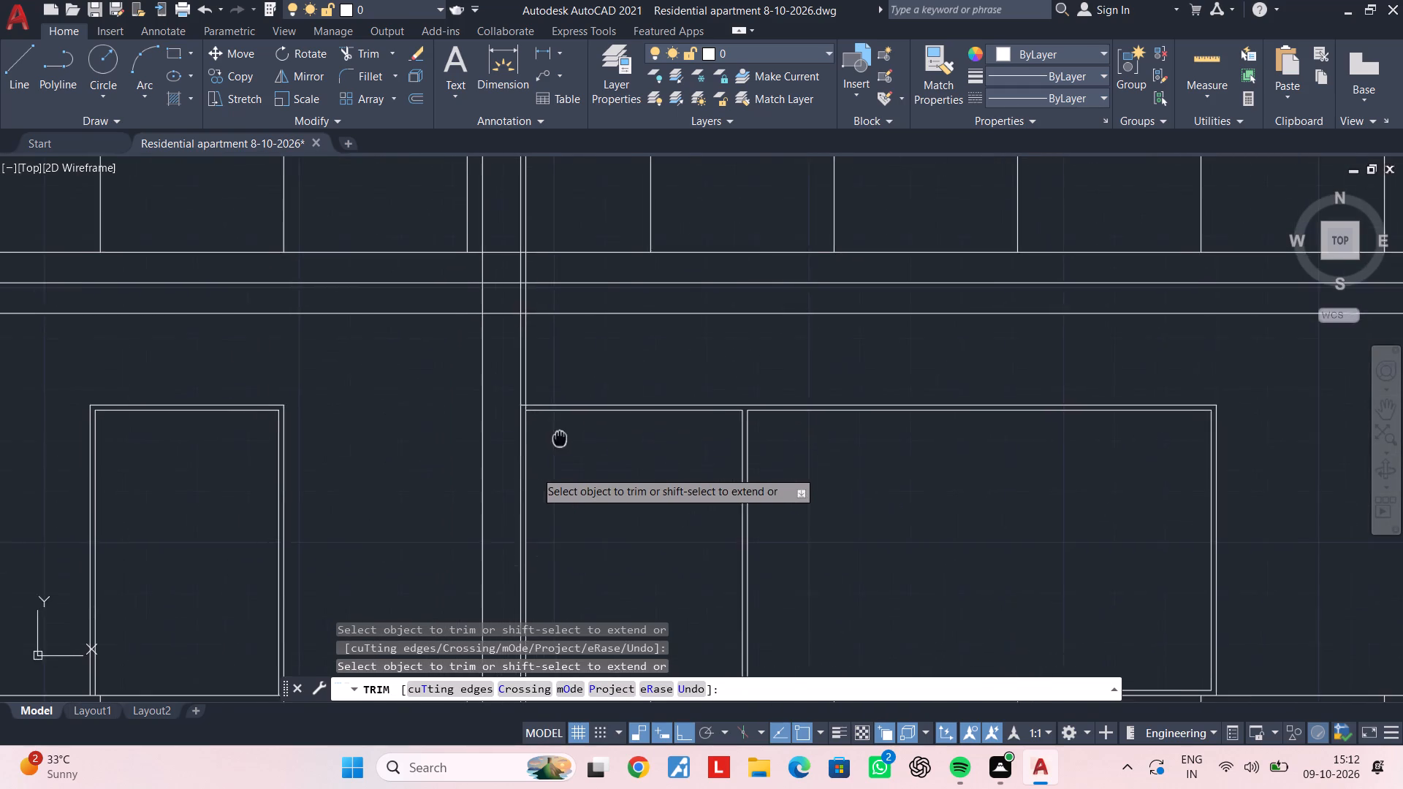
middle_click_drag(560, 438, 560, 438)
scroll(595, 490, "down", 3)
middle_click_drag(595, 490, 593, 371)
middle_click_drag(589, 487, 594, 424)
scroll(589, 431, "up", 3)
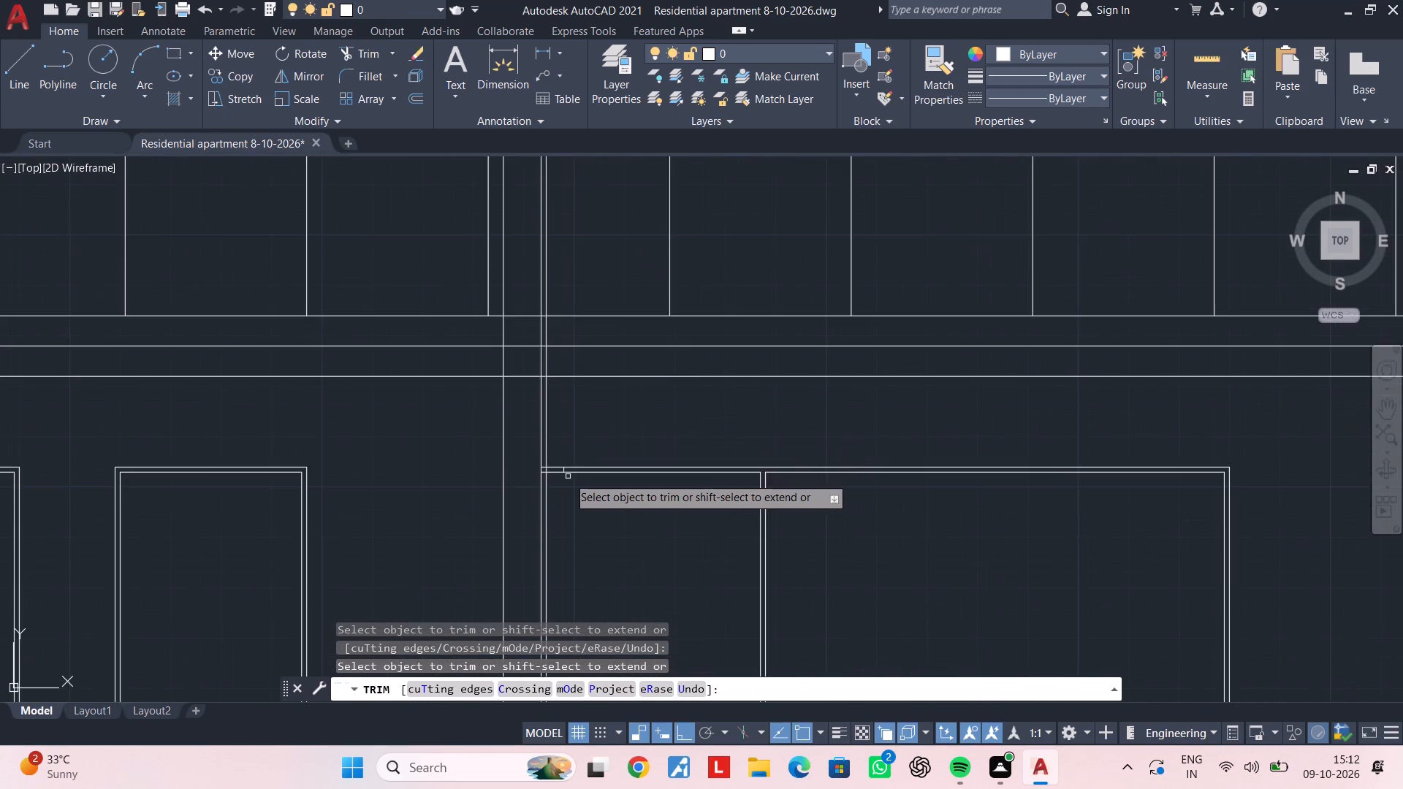
scroll(567, 476, "up", 3)
left_click(540, 453)
Trim the overlapping lines at the lower opening's top-left frame corner and the offset jamb line above its head.
scroll(557, 495, "down", 3)
middle_click_drag(559, 500, 558, 365)
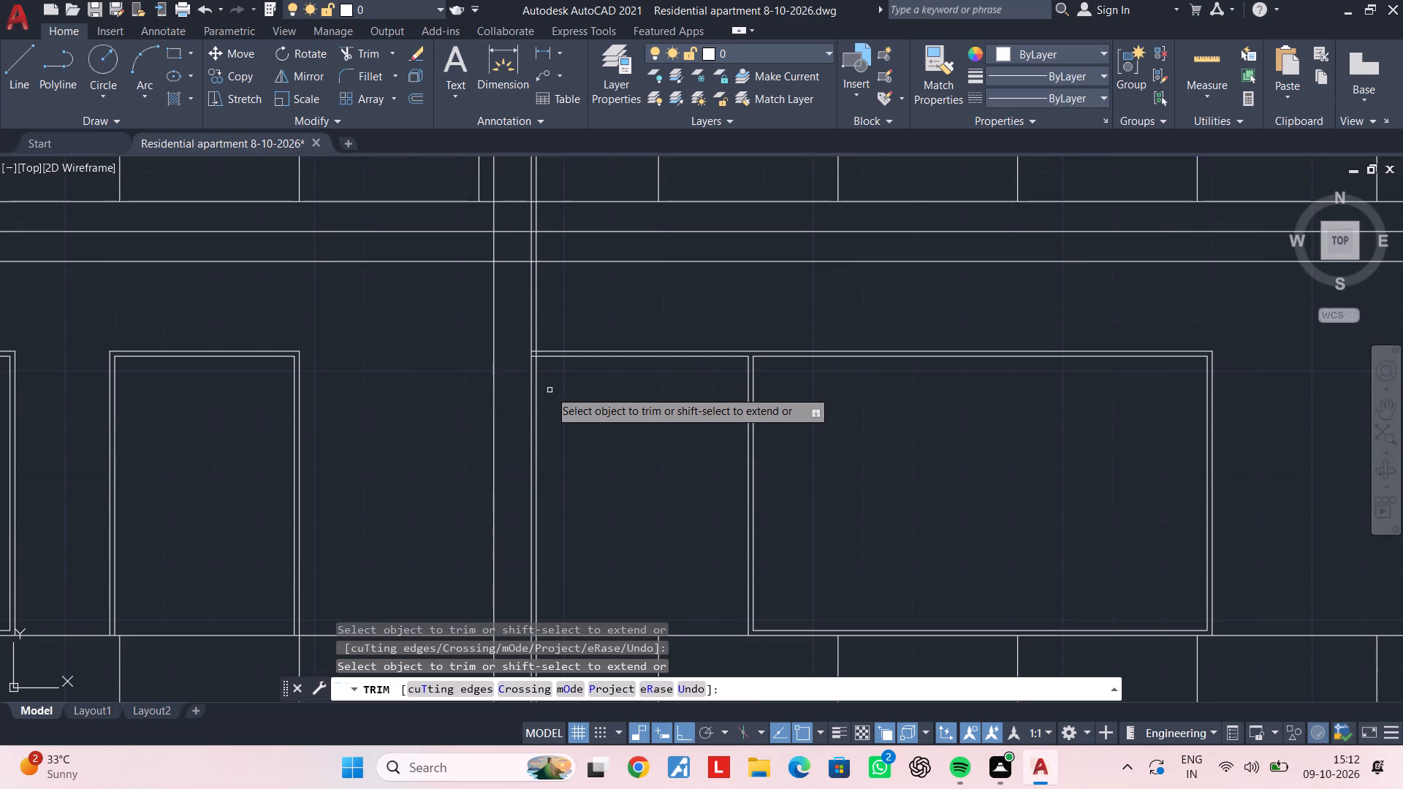
middle_click_drag(550, 390, 564, 506)
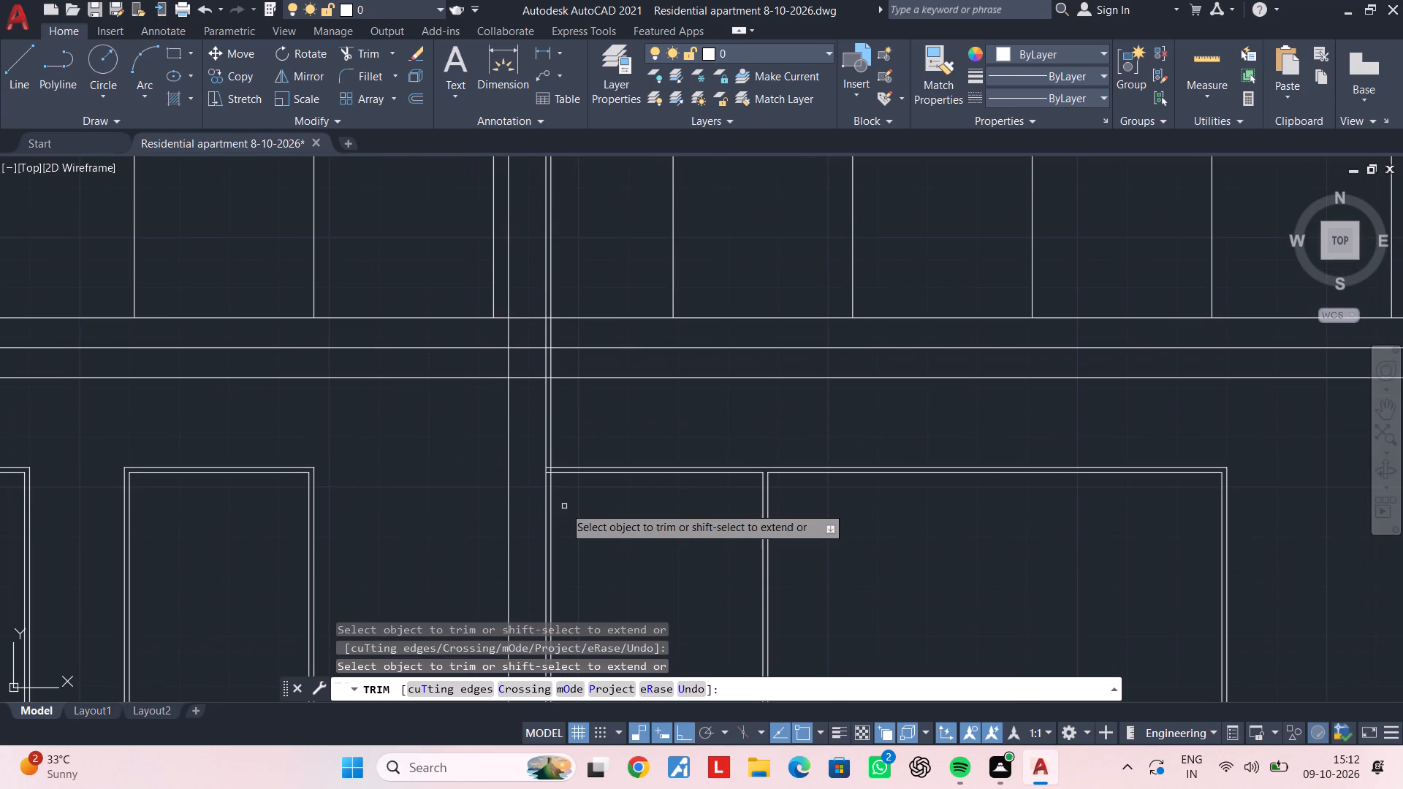
scroll(557, 491, "up", 1)
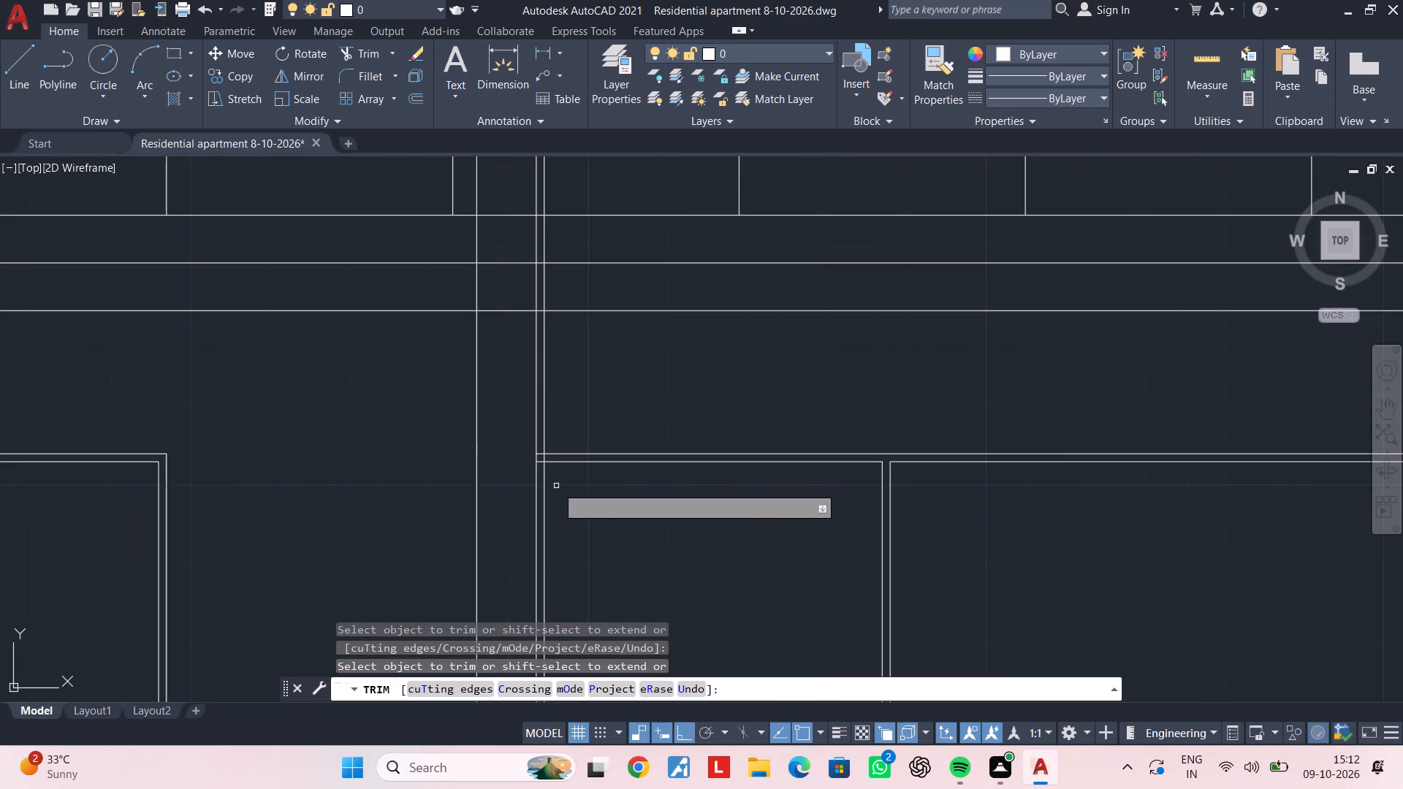
scroll(544, 454, "up", 3)
left_click(533, 468)
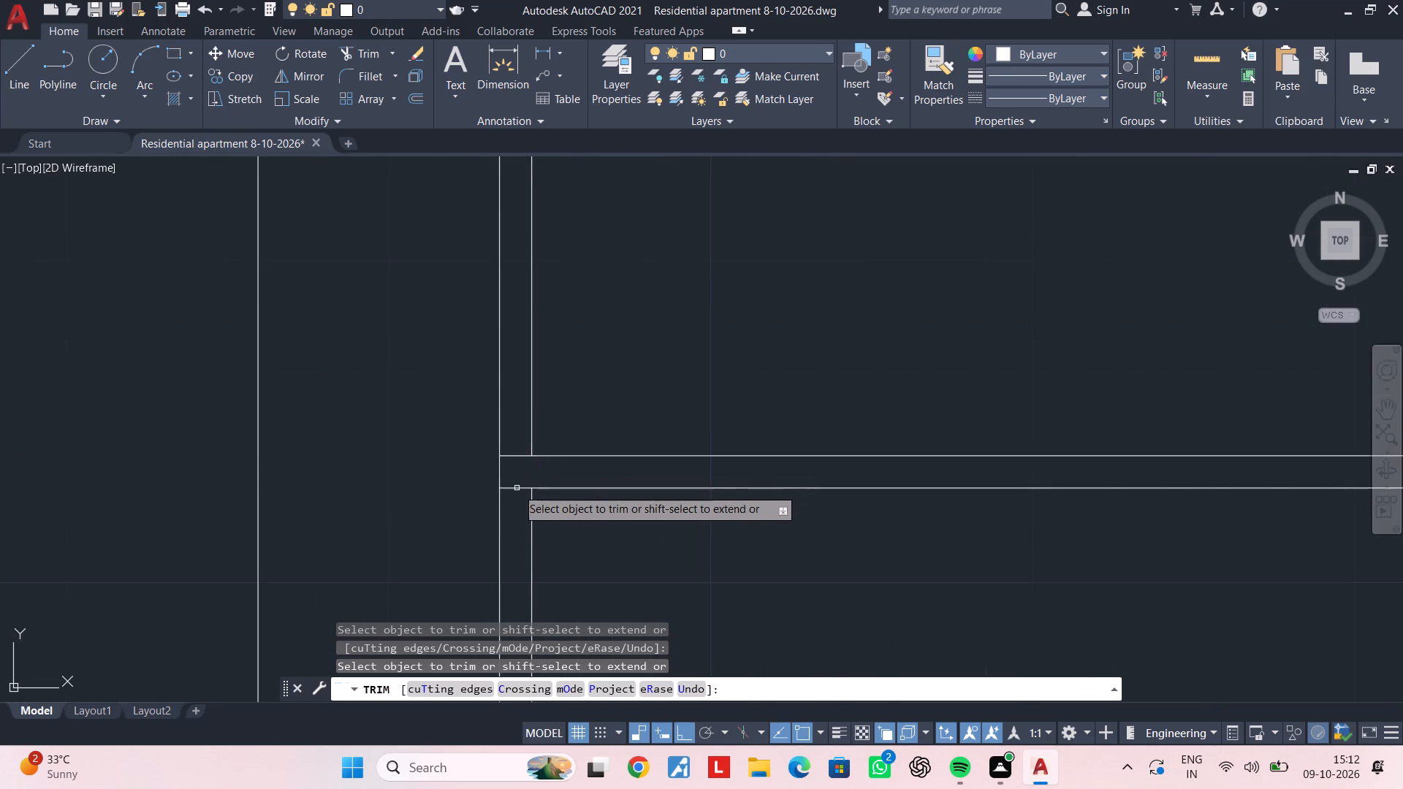
left_click(517, 488)
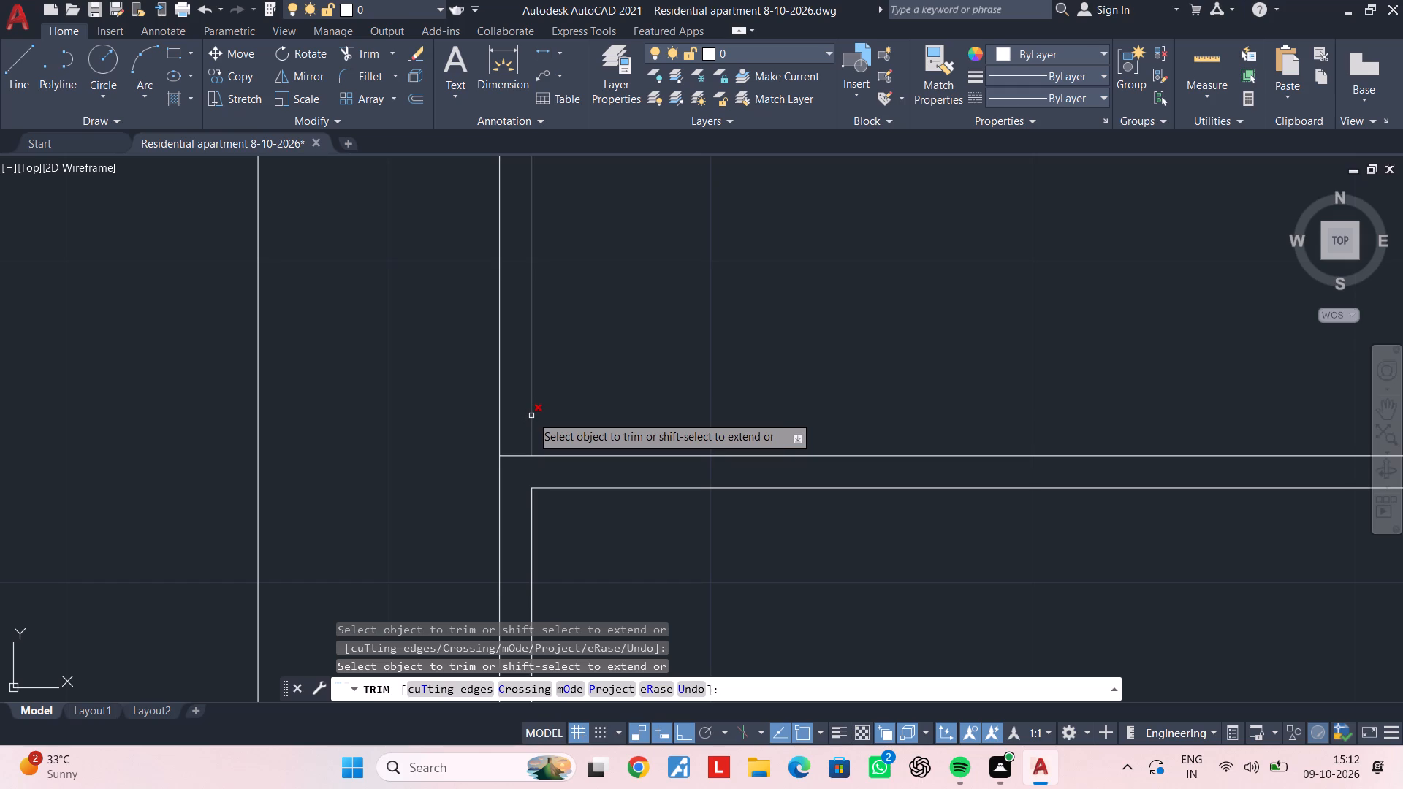
left_click(531, 416)
Trim the sill line between this opening's left jamb lines and the offset jamb line inside the divided band below.
scroll(531, 416, "down", 4)
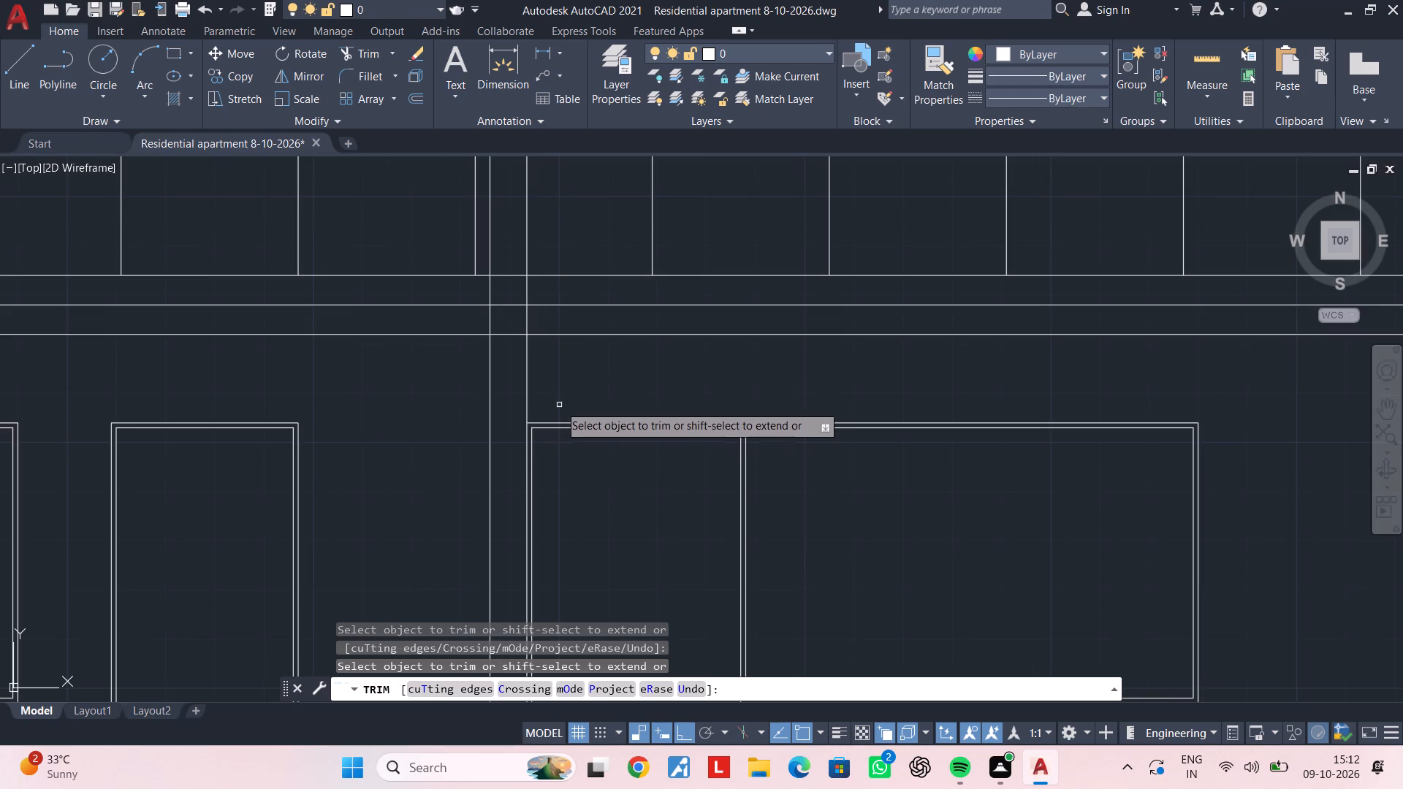
scroll(561, 402, "down", 2)
scroll(563, 400, "up", 2)
middle_click_drag(569, 405, 574, 262)
middle_click_drag(562, 495, 568, 370)
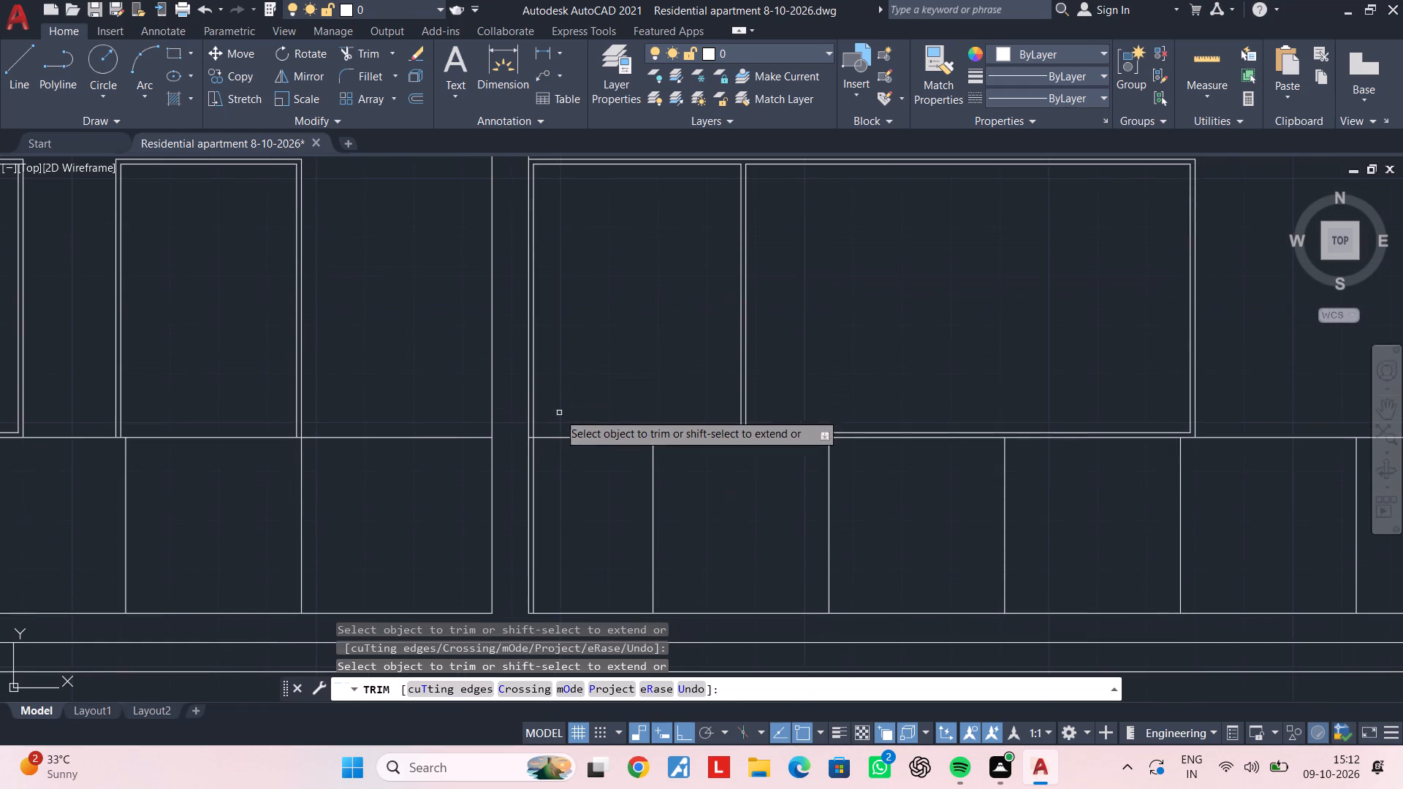
scroll(537, 441, "up", 3)
left_click(500, 428)
scroll(619, 518, "down", 3)
middle_click_drag(619, 518, 626, 426)
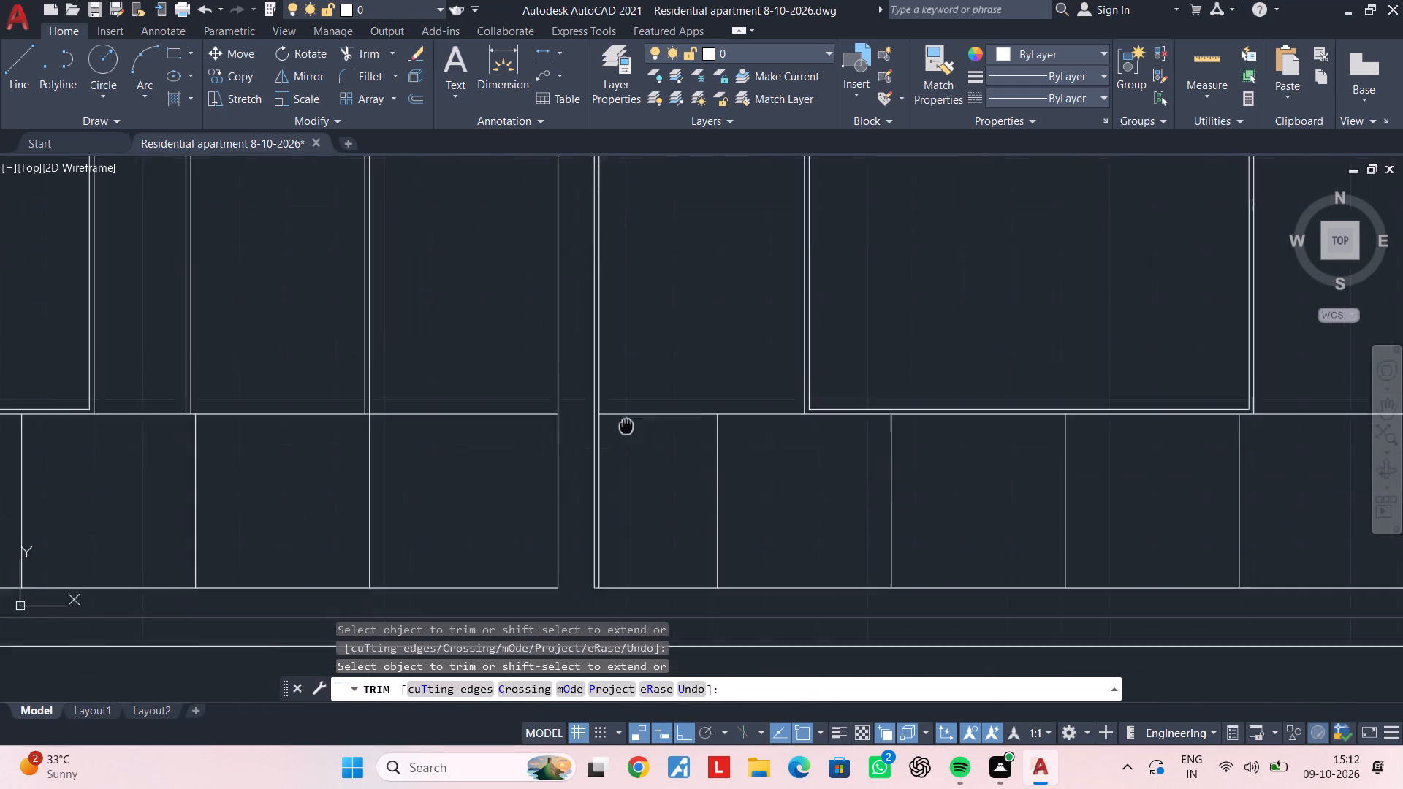
middle_click_drag(626, 426, 631, 367)
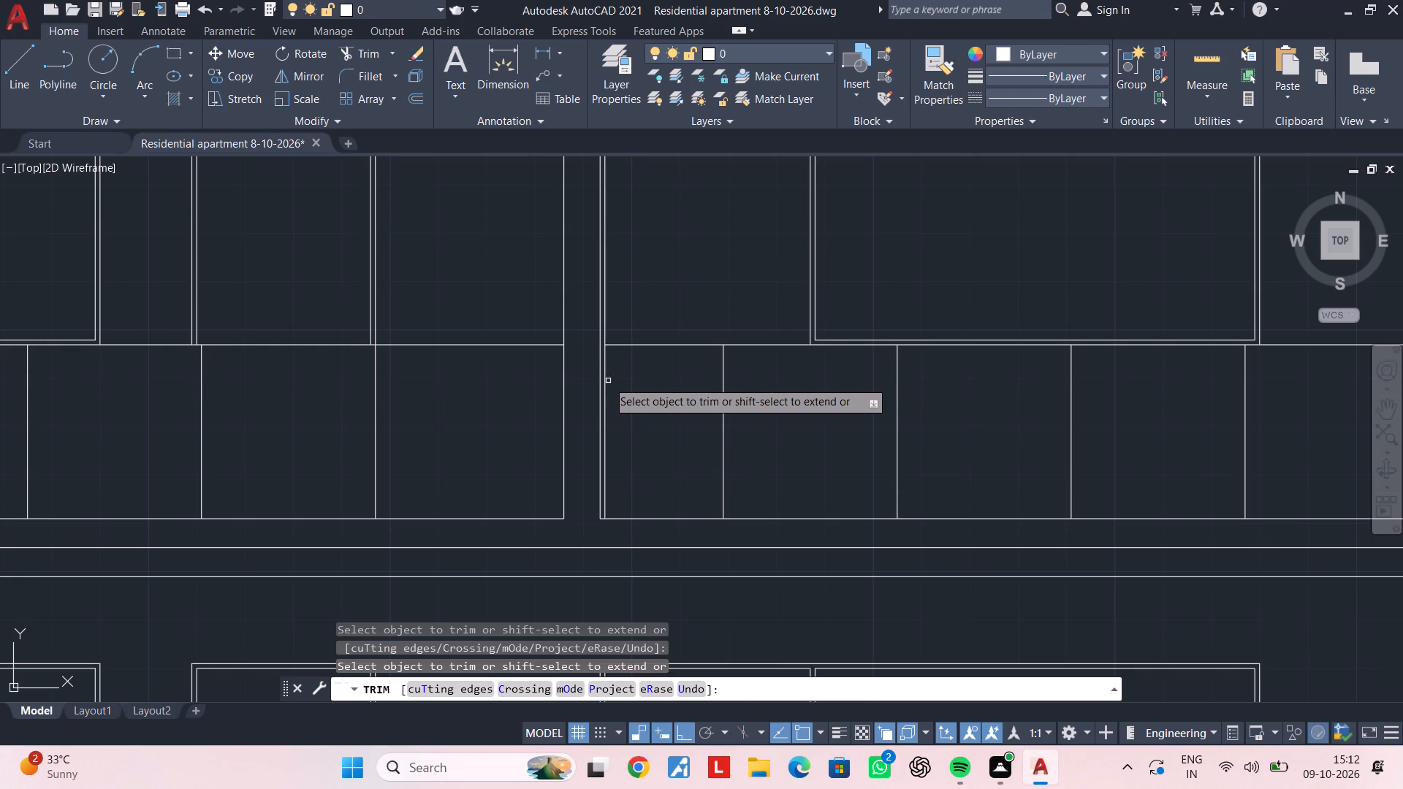
left_click(606, 379)
key("Escape")
key("Escape")
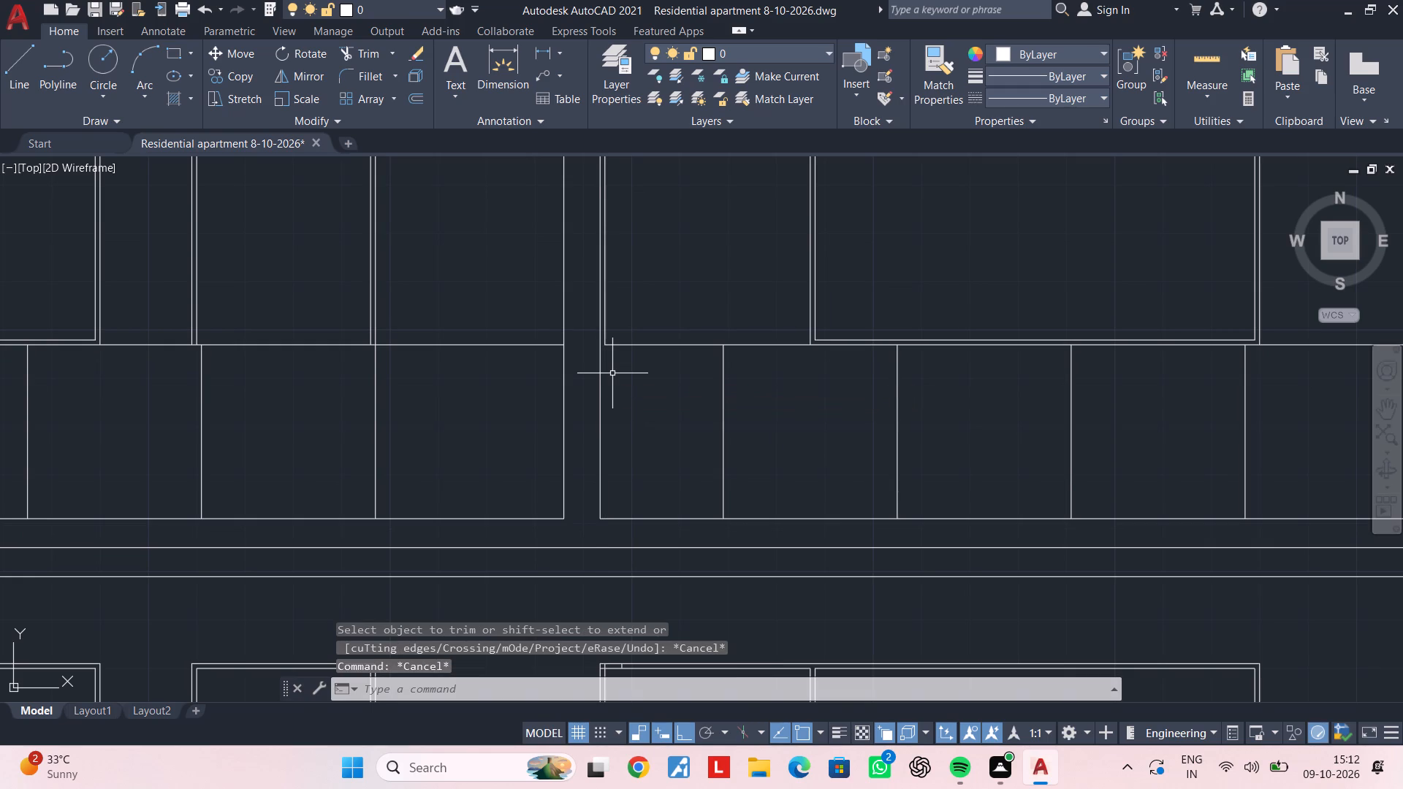
Extend the top line of the divided band below the opening to the central vertical line.
type("EX")
key("space")
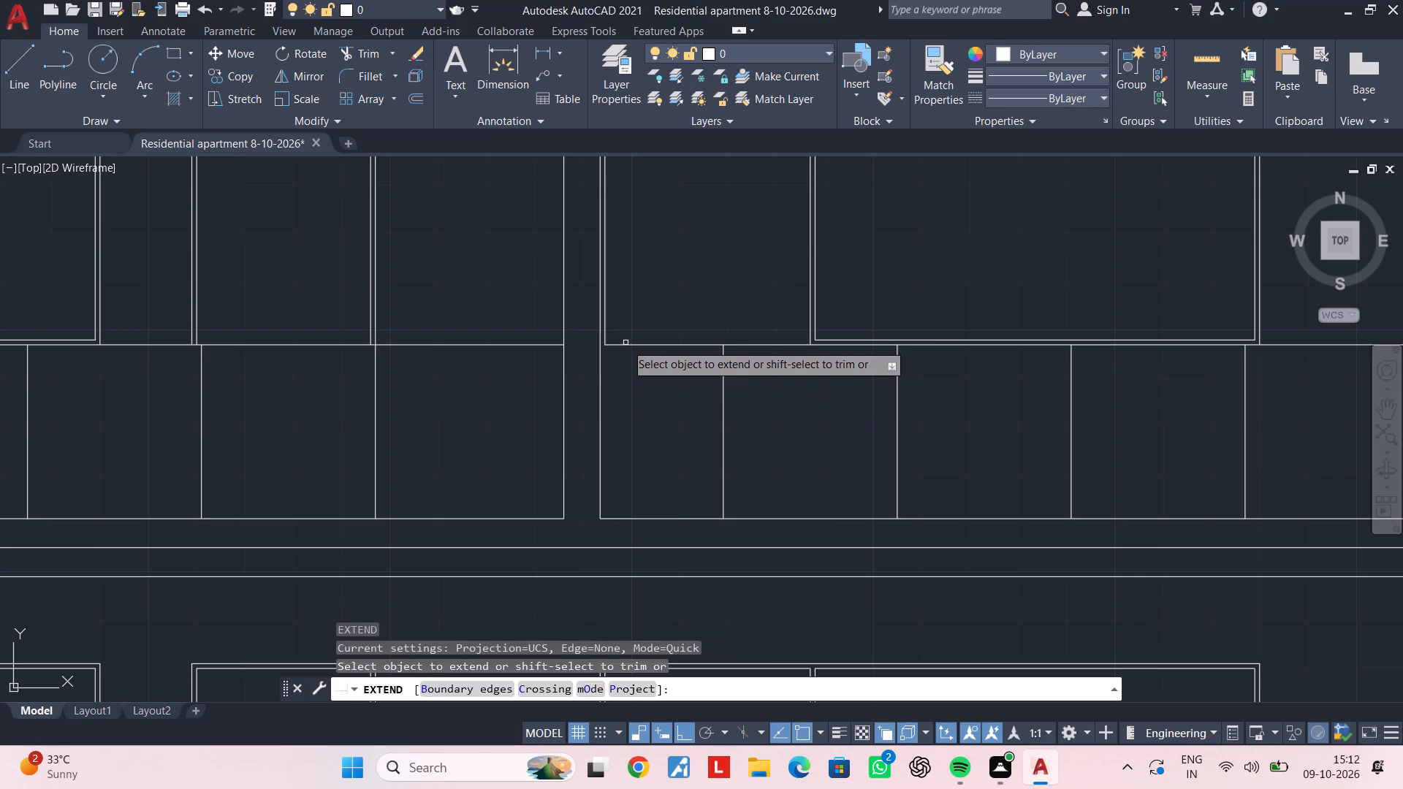
left_click(625, 344)
key("Escape")
Trim the bottom line of the next divided band up between the two central vertical lines.
middle_click_drag(653, 281, 643, 402)
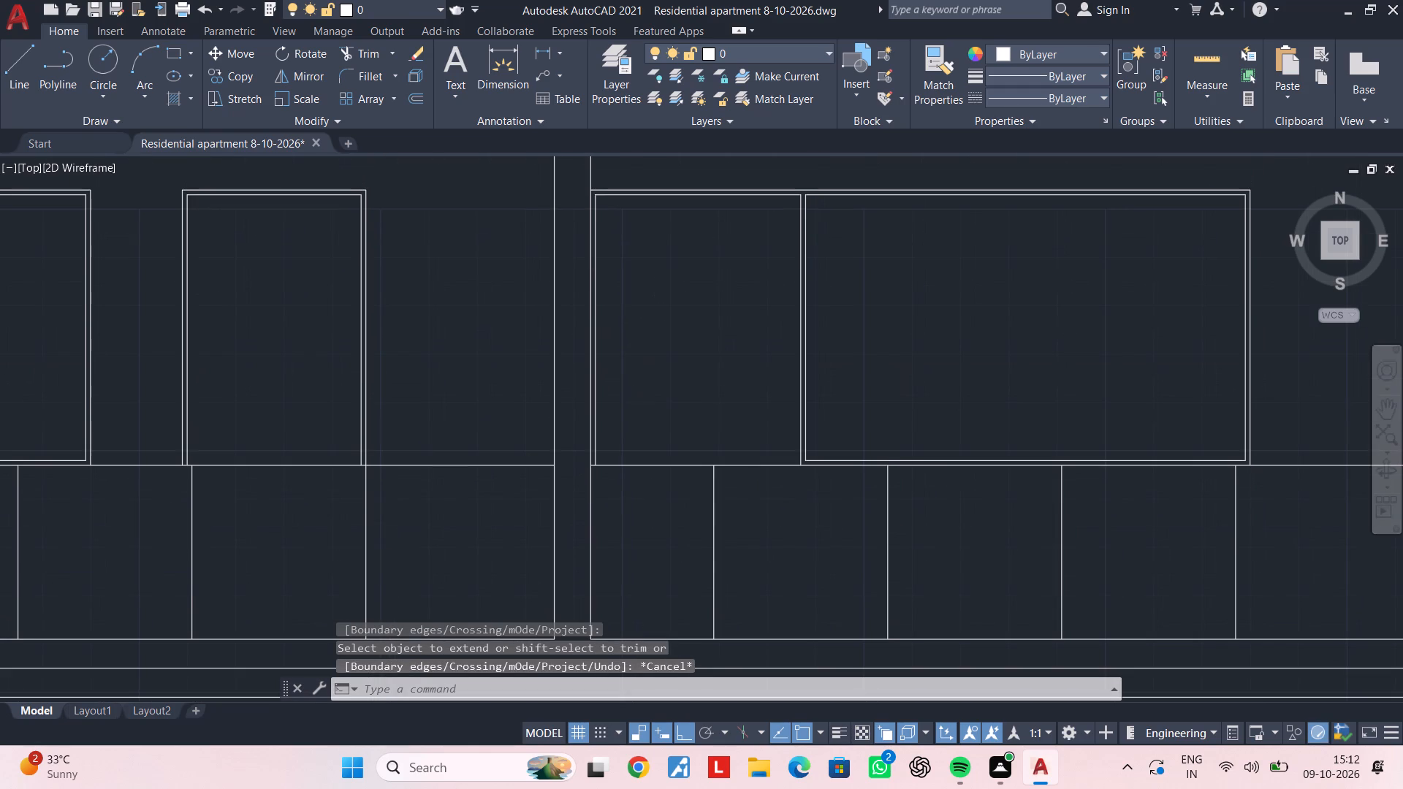
scroll(643, 397, "down", 1)
middle_click_drag(643, 397, 642, 431)
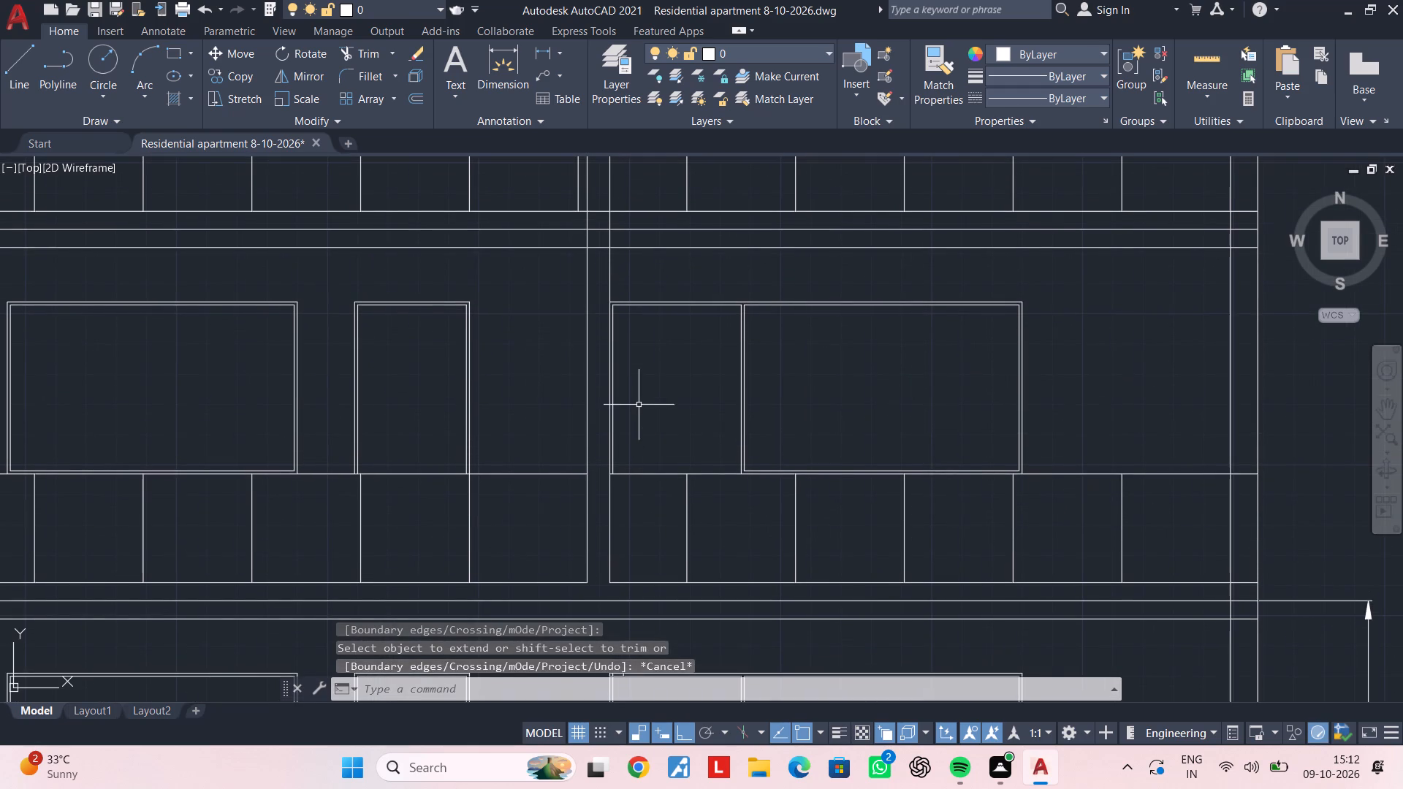
middle_click_drag(639, 405, 645, 486)
middle_click_drag(638, 435, 636, 521)
scroll(627, 449, "up", 1)
middle_click_drag(631, 445, 628, 475)
key("Escape")
key("Escape")
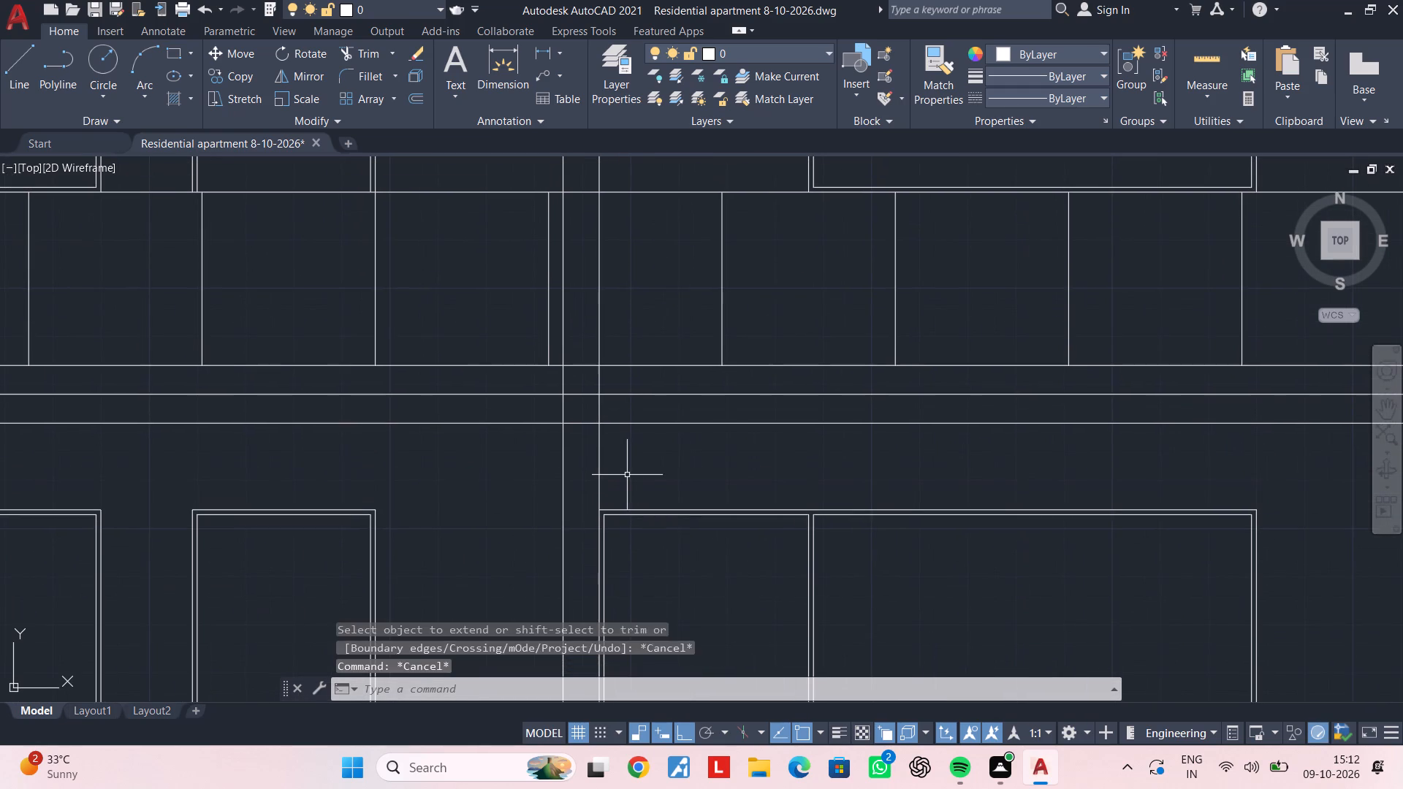
key("t")
key("r")
key("space")
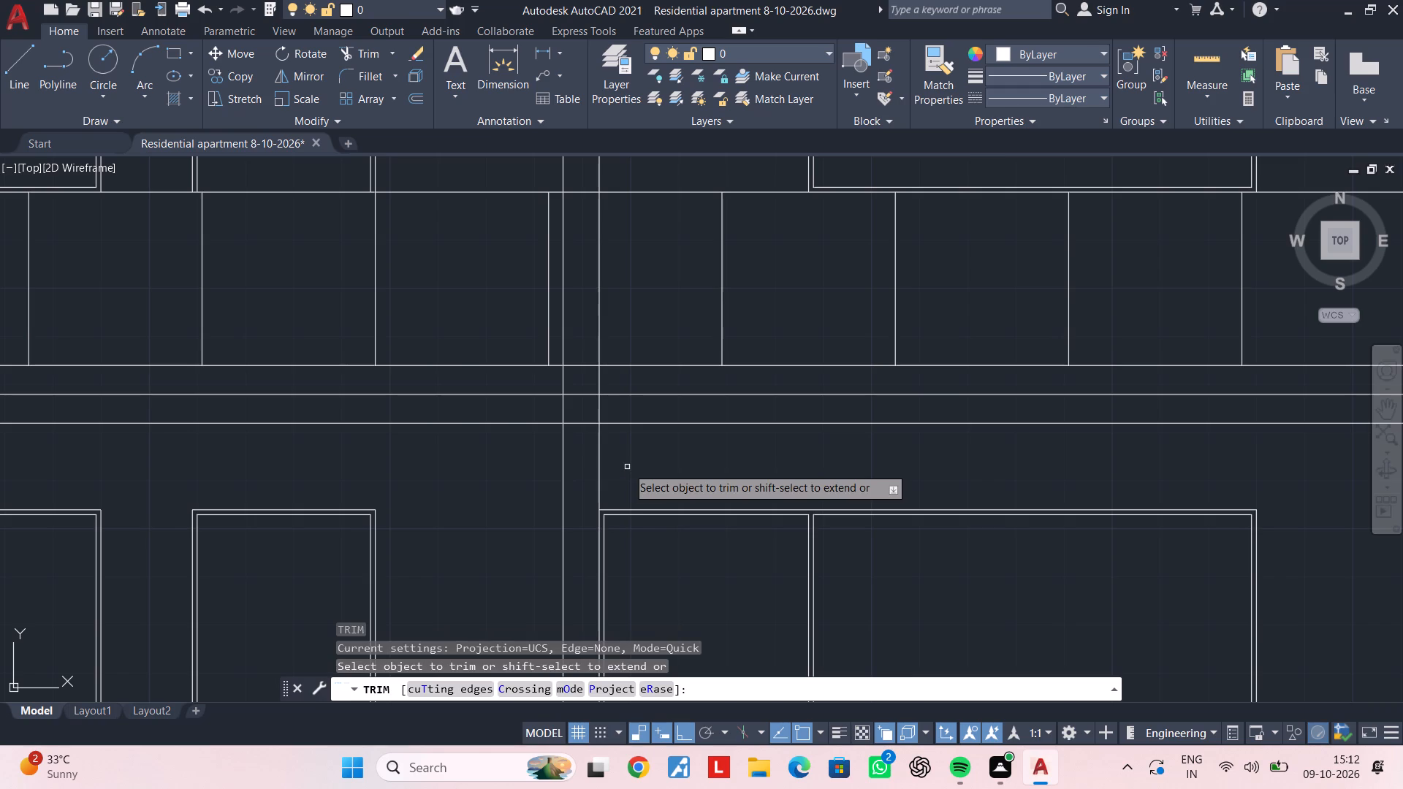
scroll(583, 377, "up", 1)
left_click(583, 377)
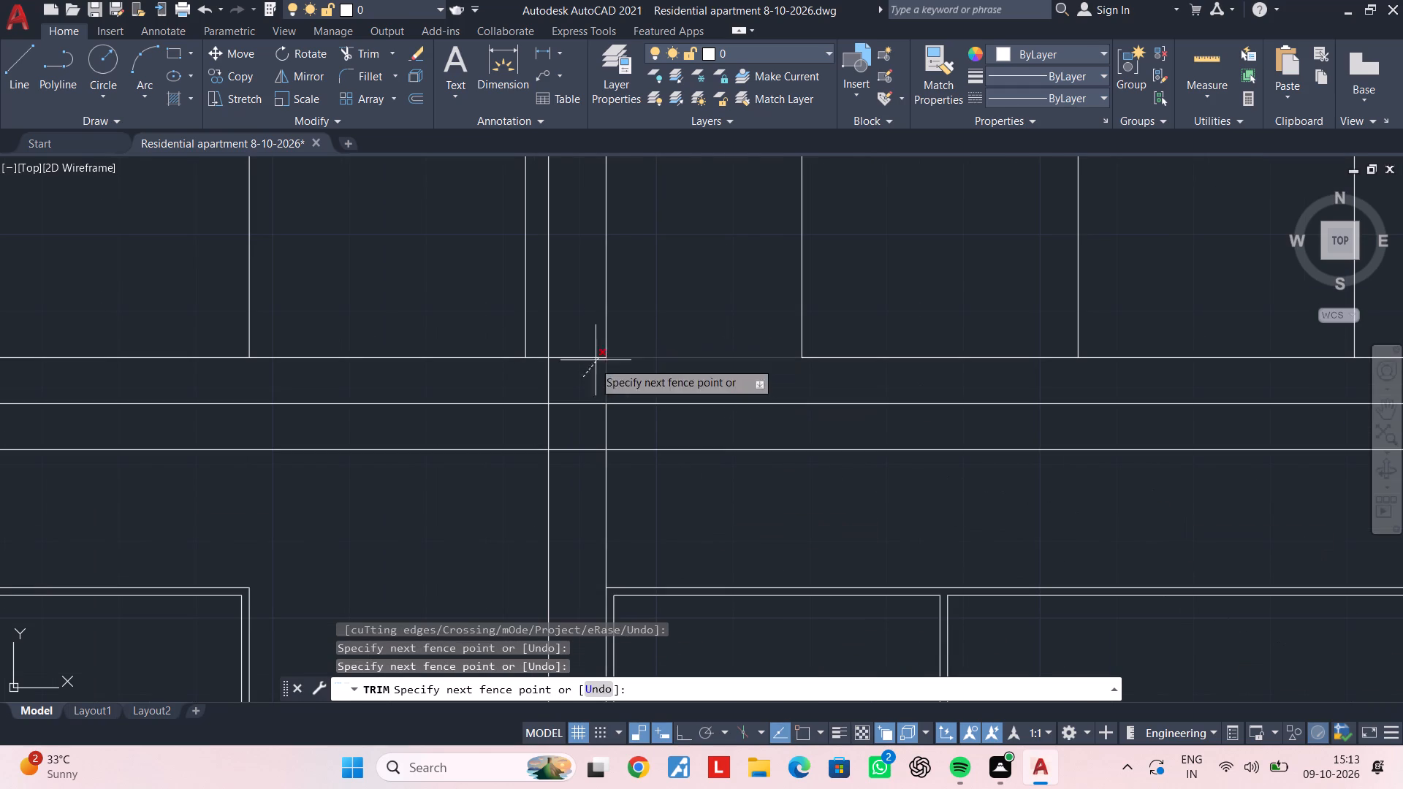
left_click(571, 281)
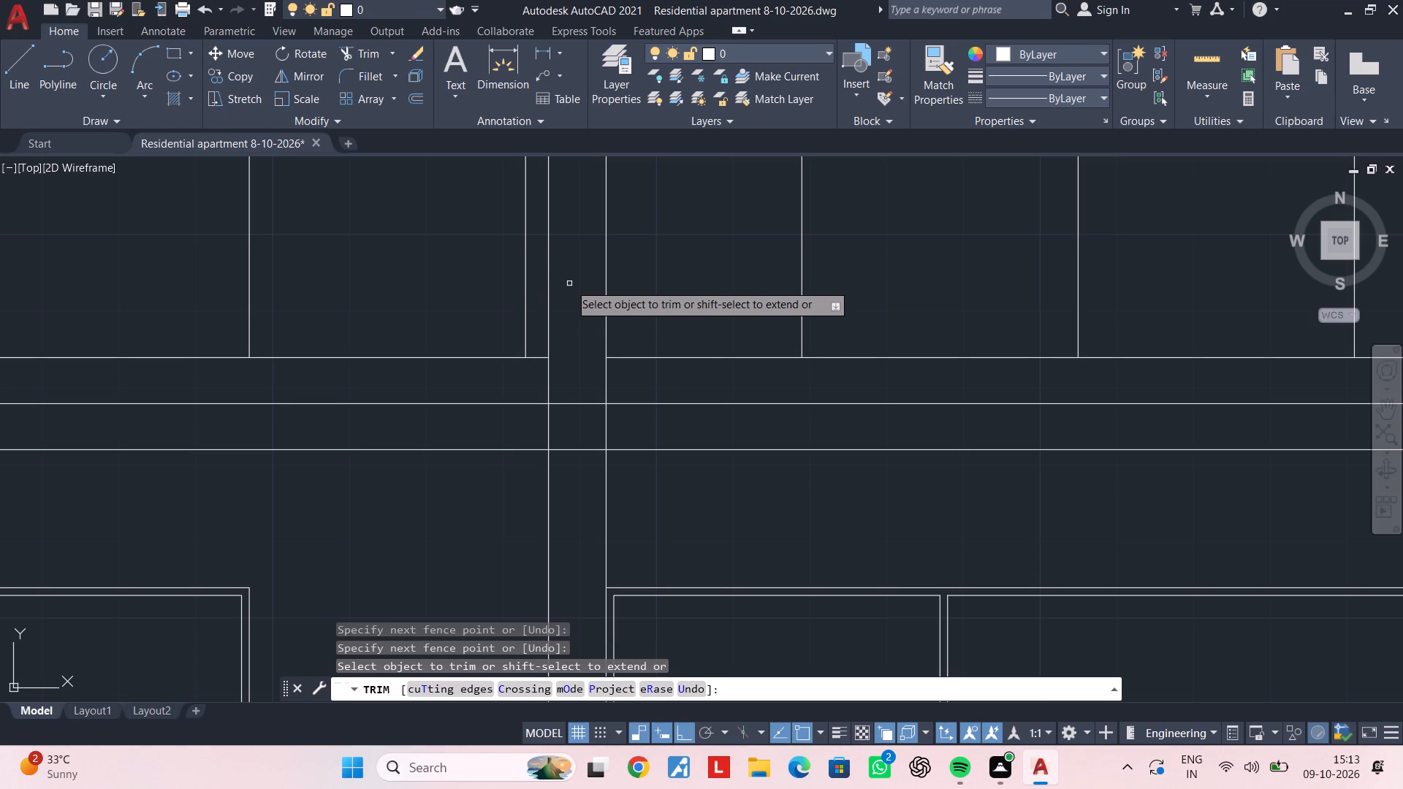
Offset the right-hand central vertical line 1" into the widened opening above that band to form its left jamb.
scroll(569, 307, "down", 3)
scroll(569, 319, "up", 2)
middle_click_drag(568, 319, 563, 416)
middle_click_drag(563, 416, 550, 451)
middle_click_drag(736, 397, 683, 345)
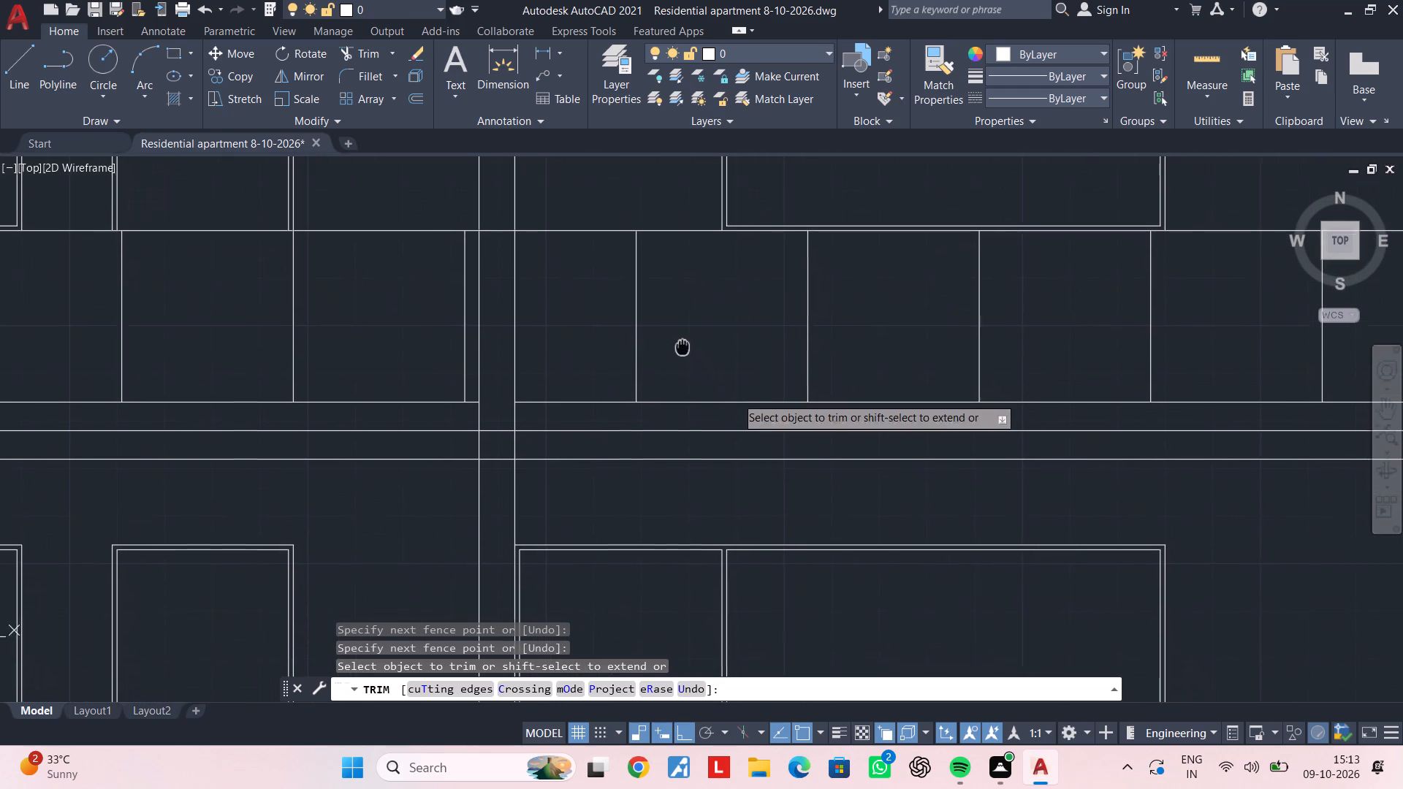
middle_click_drag(683, 345, 682, 340)
scroll(679, 339, "down", 1)
middle_click_drag(679, 339, 672, 544)
middle_click_drag(673, 524, 677, 523)
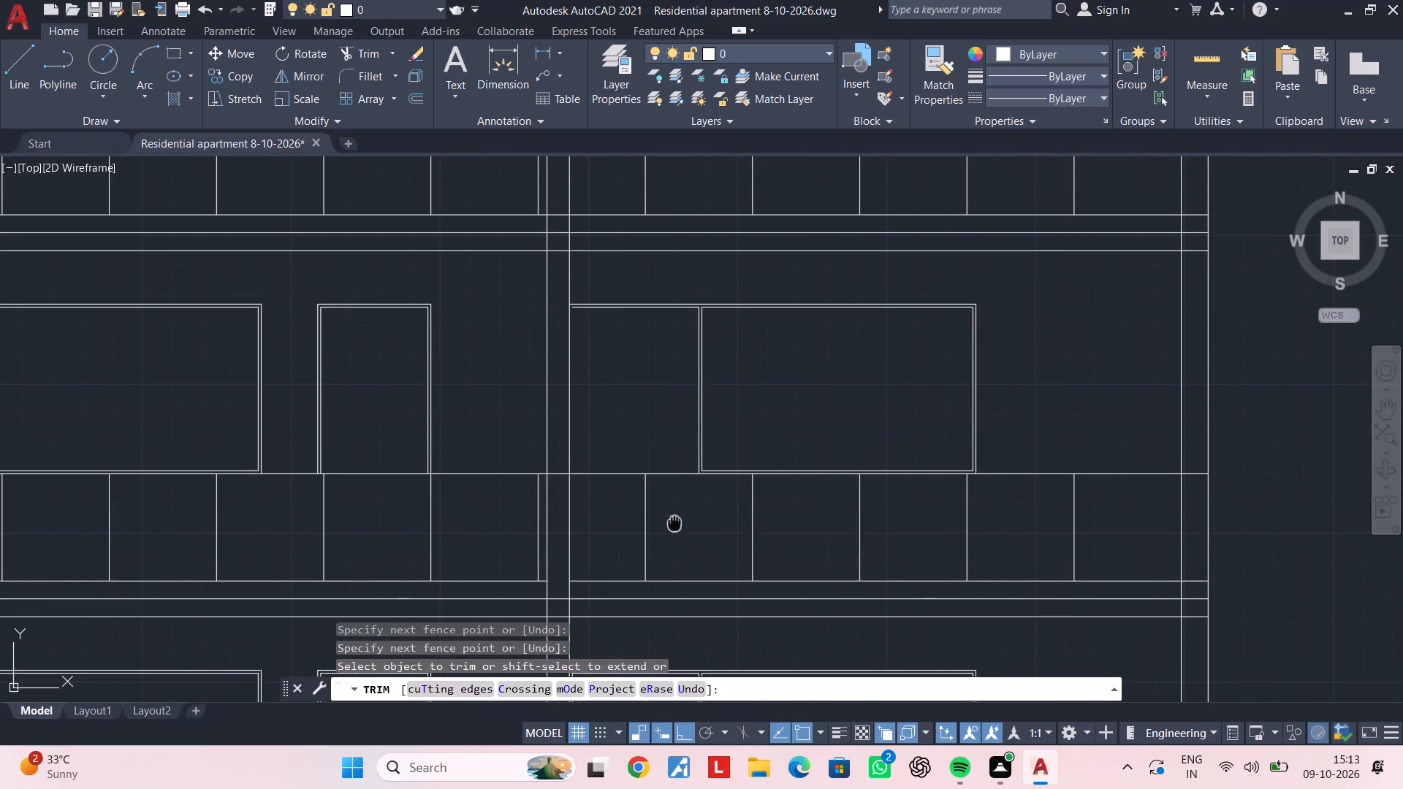
middle_click_drag(677, 523, 731, 510)
middle_click_drag(724, 511, 726, 438)
middle_click_drag(726, 434, 723, 519)
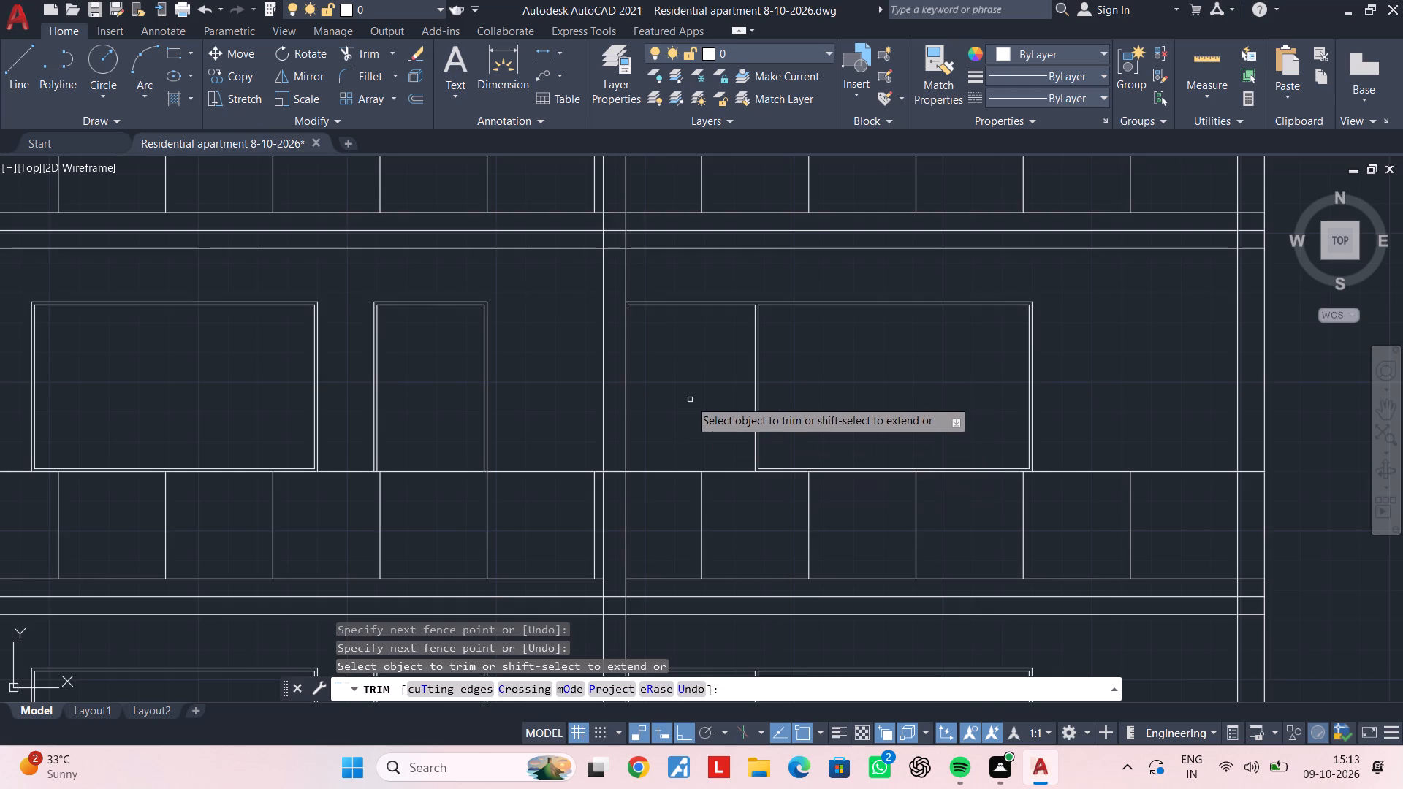
middle_click_drag(690, 400, 692, 480)
scroll(653, 392, "up", 2)
middle_click_drag(608, 442, 606, 436)
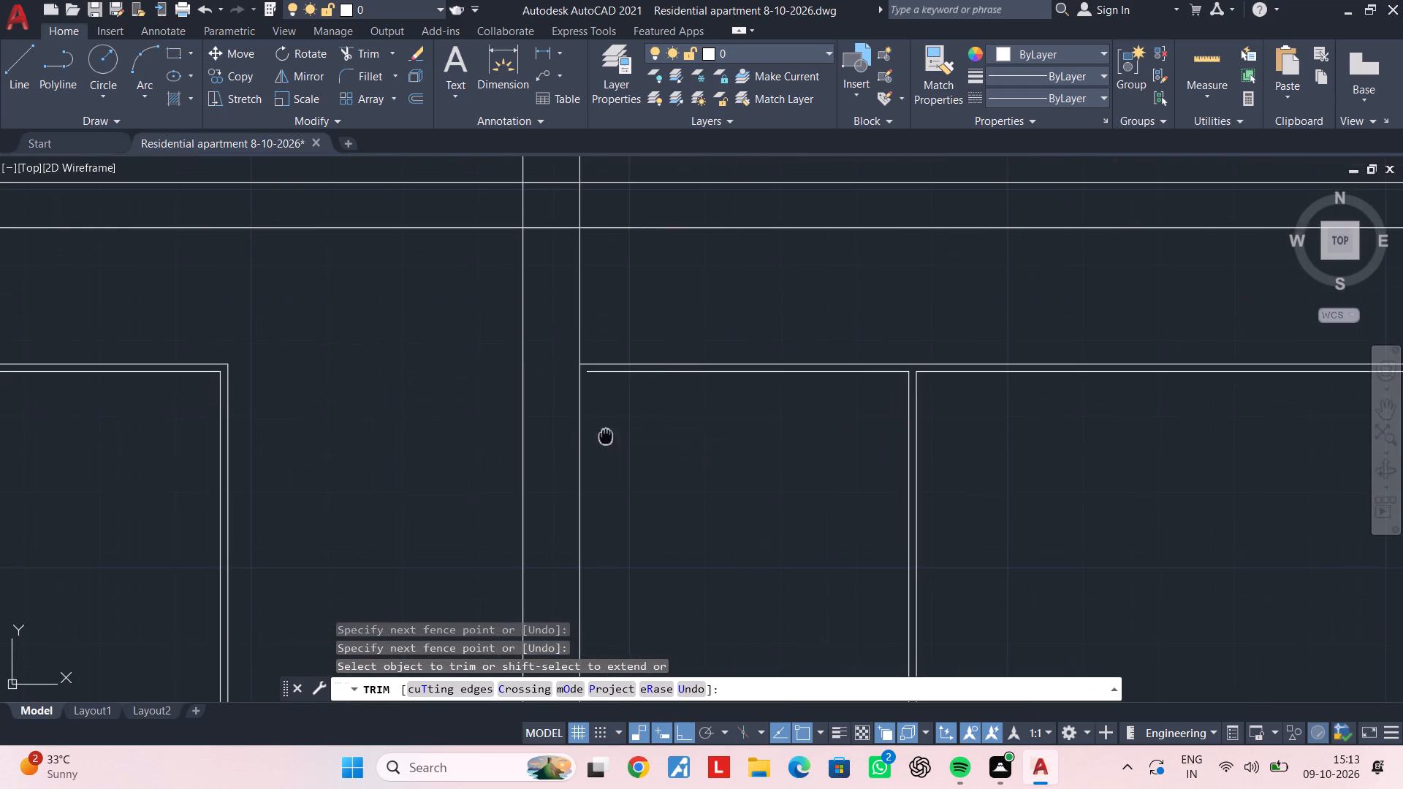
middle_click_drag(606, 436, 590, 392)
key("Escape")
key("Escape")
scroll(604, 460, "down", 2)
middle_click_drag(604, 457, 592, 354)
middle_click_drag(596, 409, 590, 348)
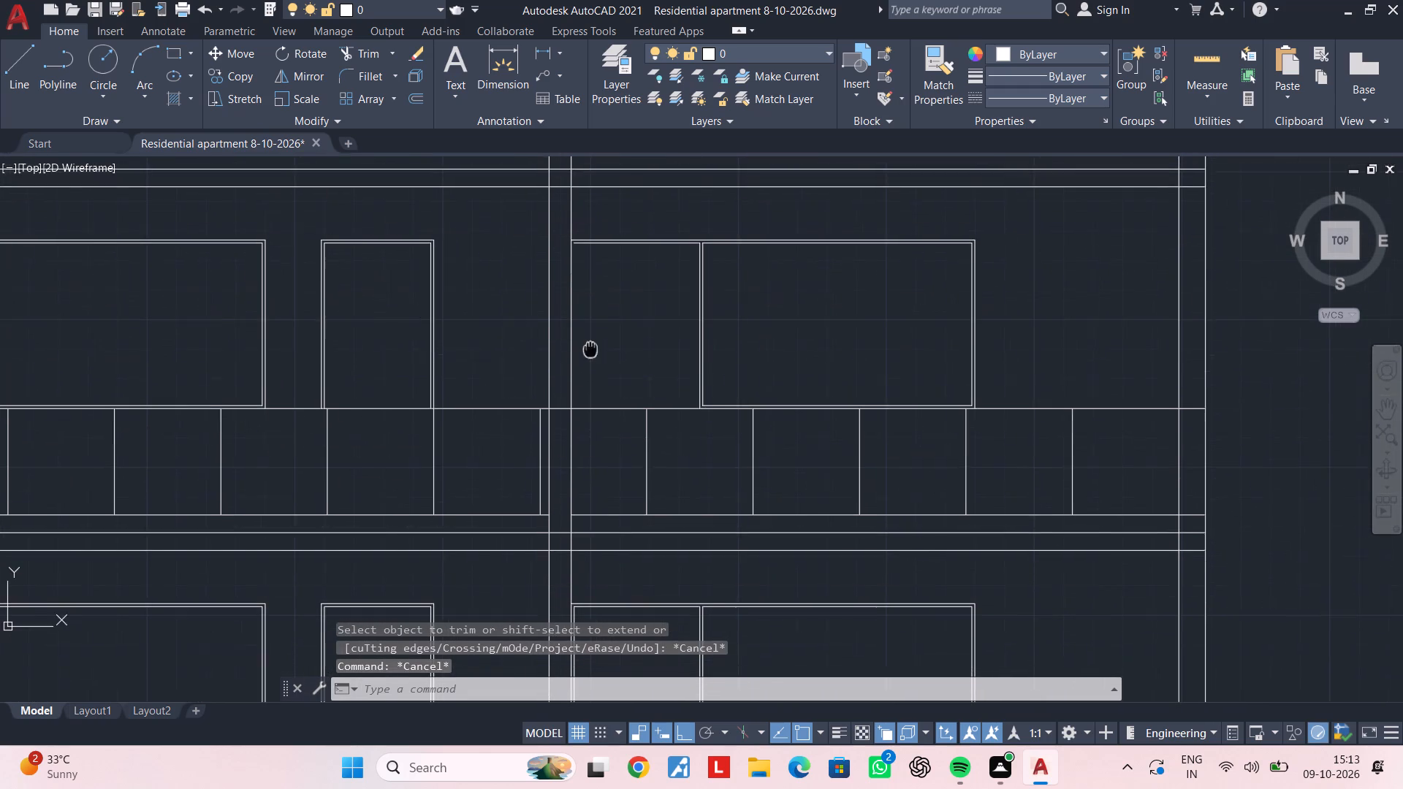
middle_click_drag(590, 348, 590, 344)
key("Escape")
key("Escape")
type("OF 1\"")
key("Return")
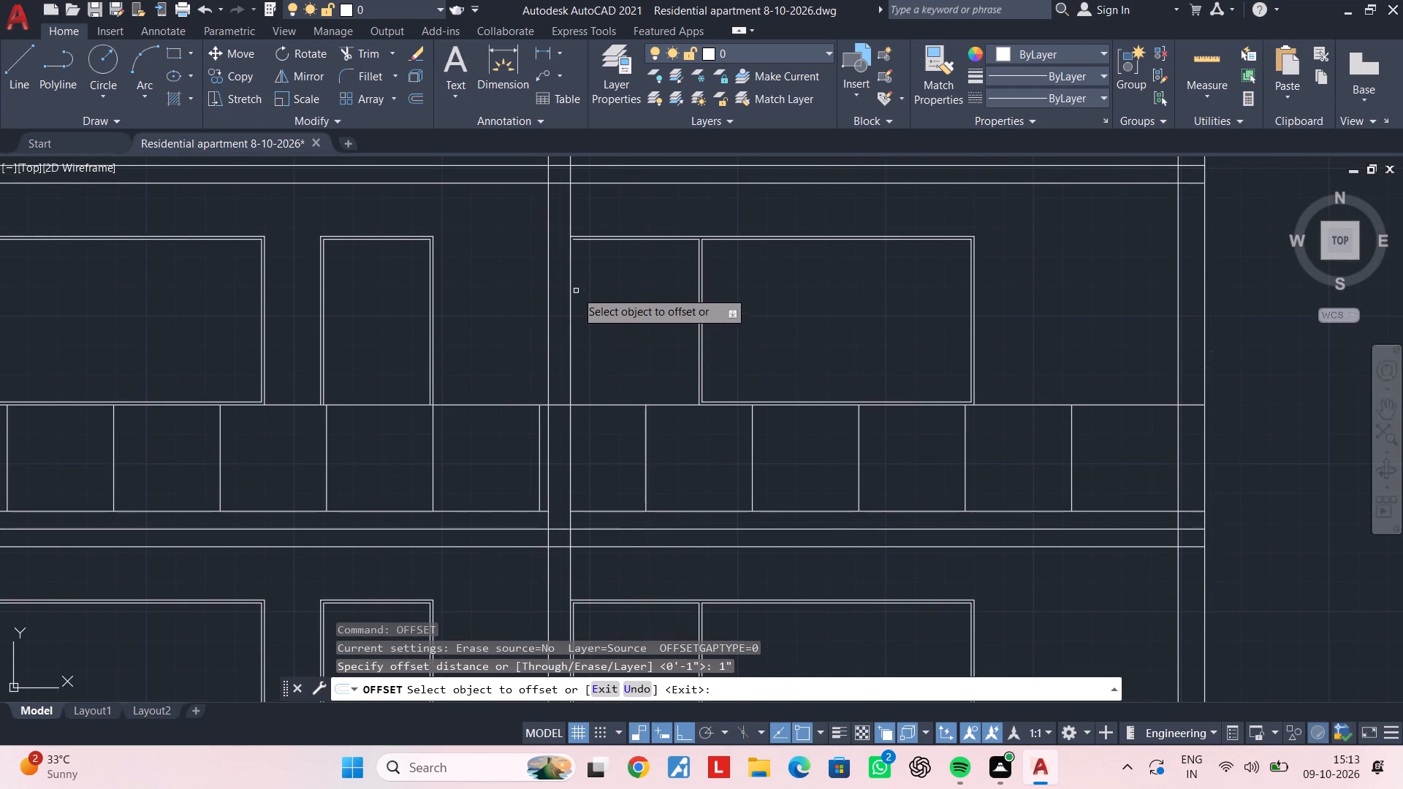
left_click(570, 281)
left_click(612, 275)
key("Escape")
key("Escape")
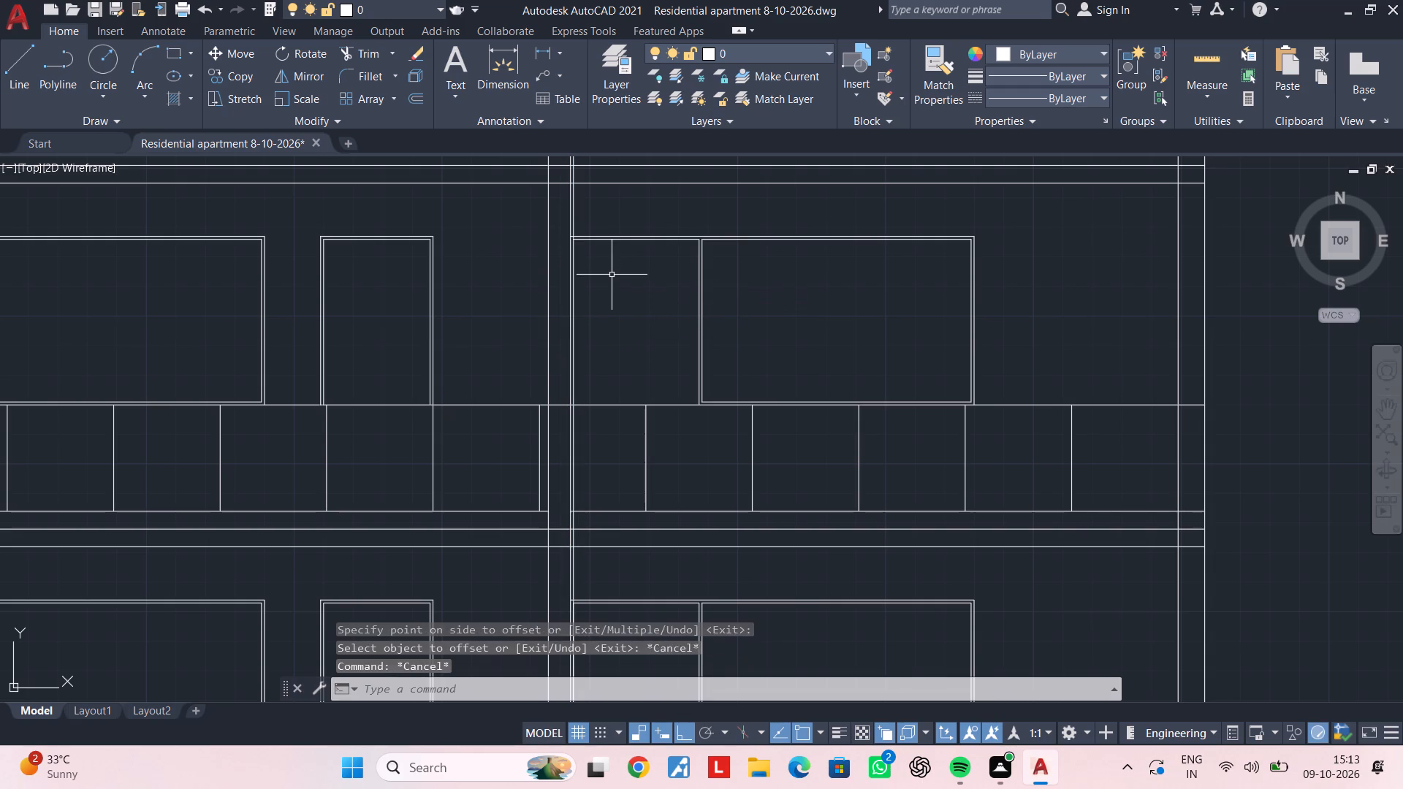
Trim the offset jamb line inside the divided band below this opening.
key("t")
key("r")
key("space")
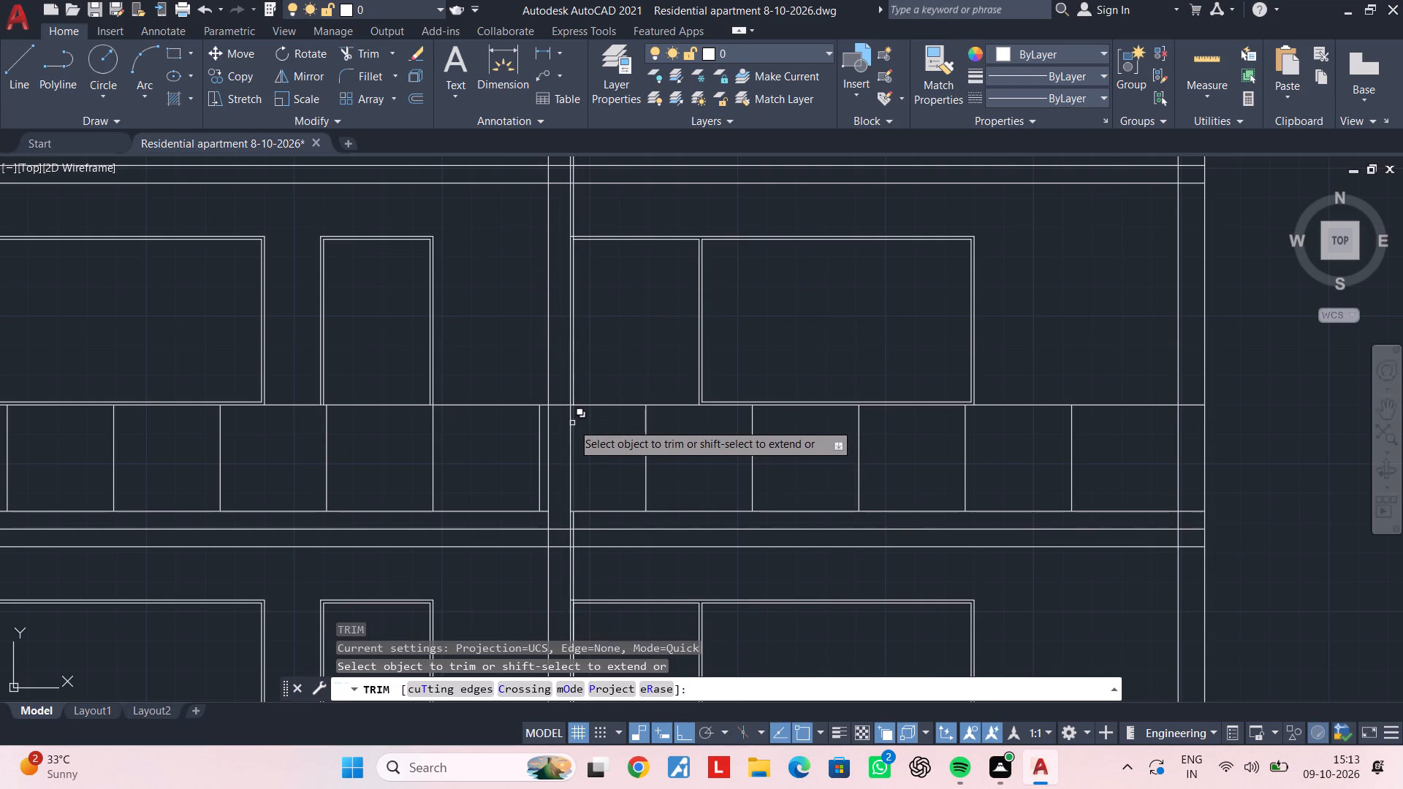
left_click(573, 423)
left_click(630, 487)
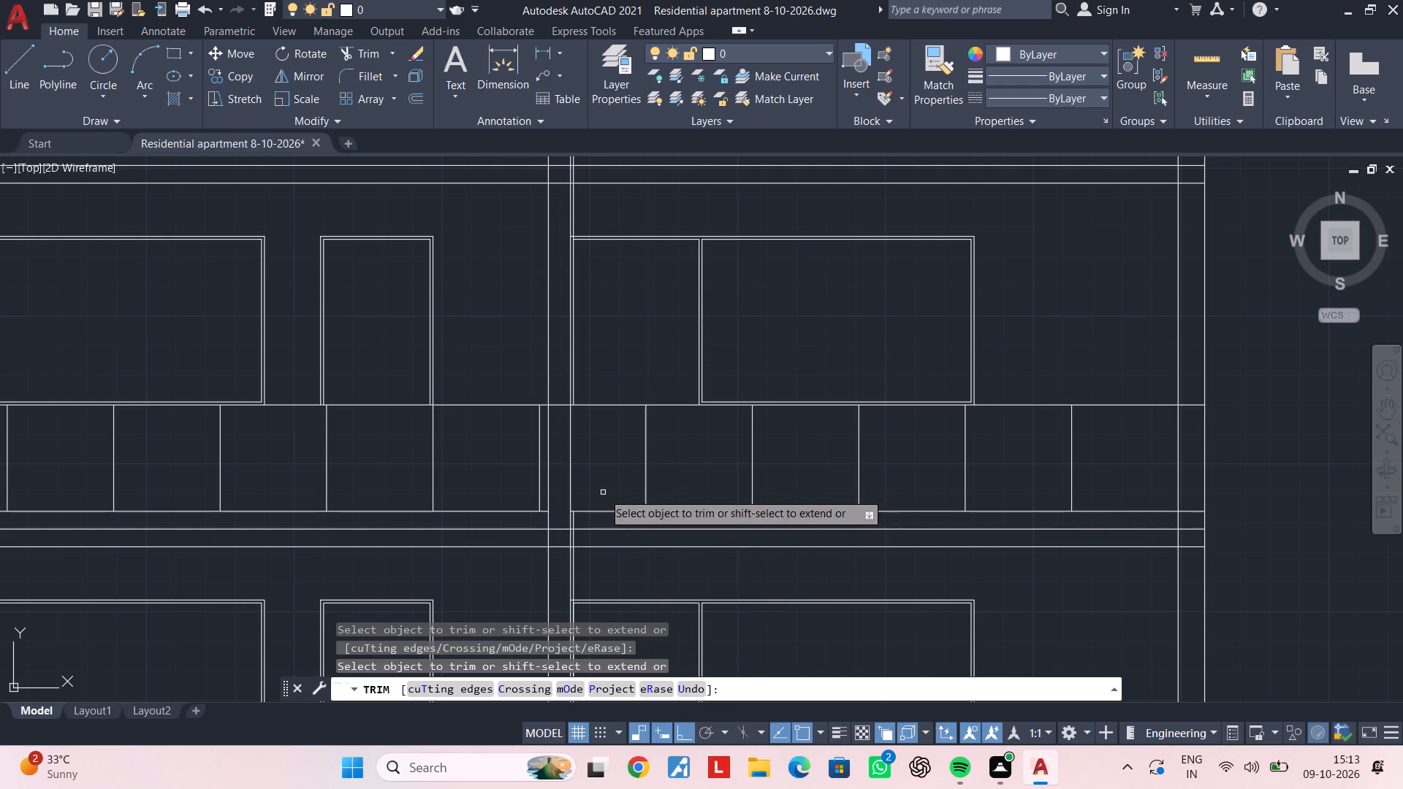
key("Escape")
Delete the leftover piece of the offset jamb line below the divided band.
scroll(576, 518, "up", 3)
left_click(554, 511)
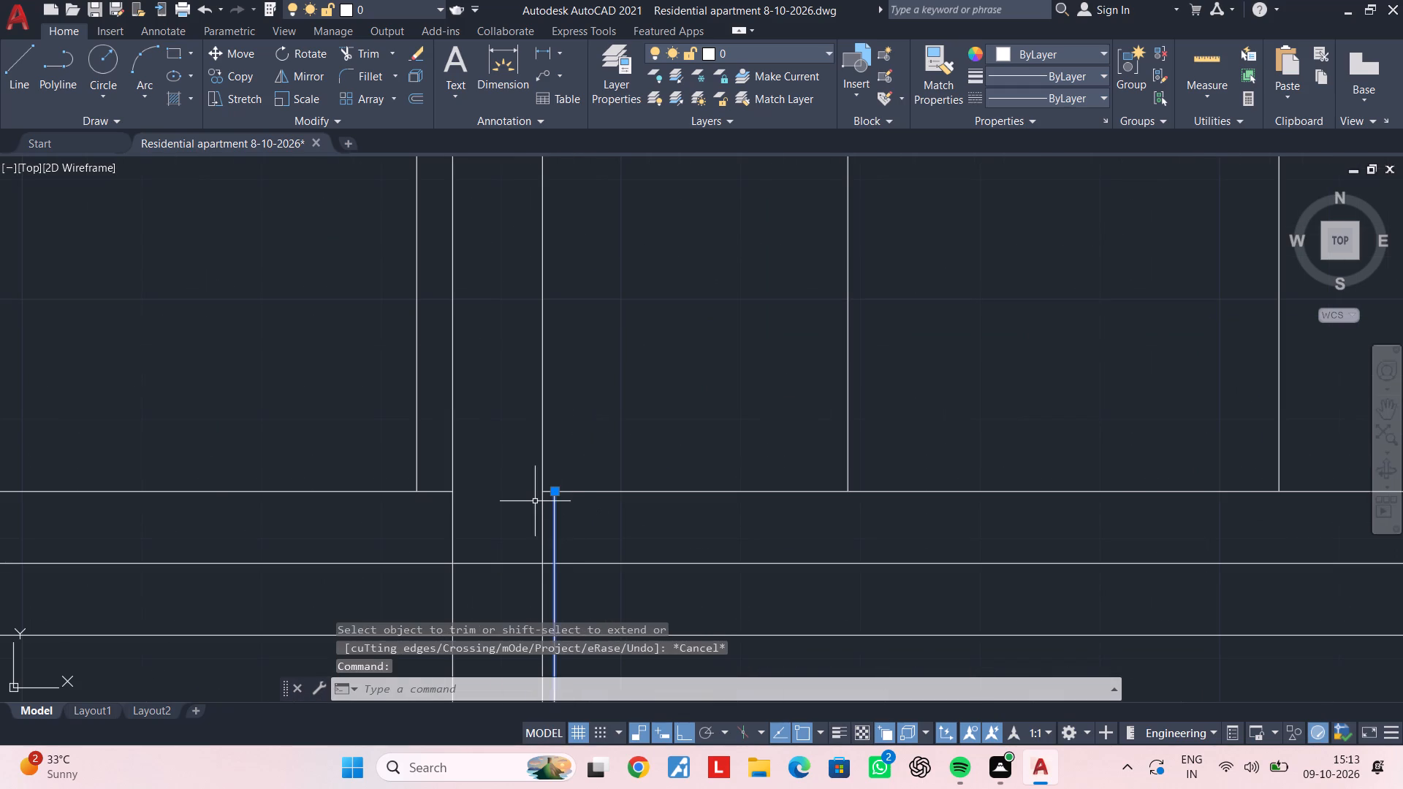
key("Delete")
Examine the widened openings and divided bands along the central vertical lines across the building's floors.
scroll(501, 508, "down", 3)
middle_click_drag(593, 468, 579, 539)
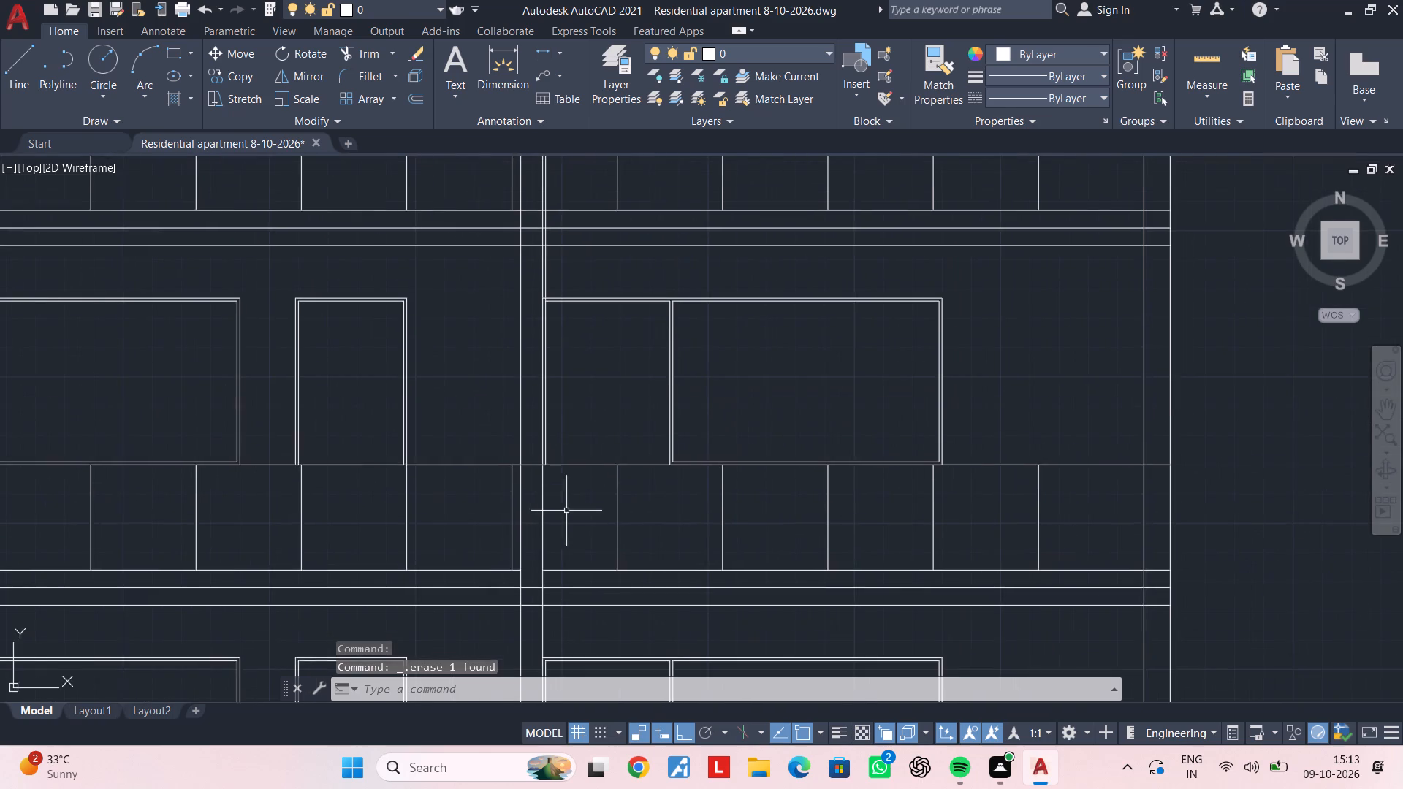
scroll(566, 503, "up", 1)
middle_click_drag(558, 493, 596, 468)
key("Escape")
key("Escape")
key("Escape")
key("Escape")
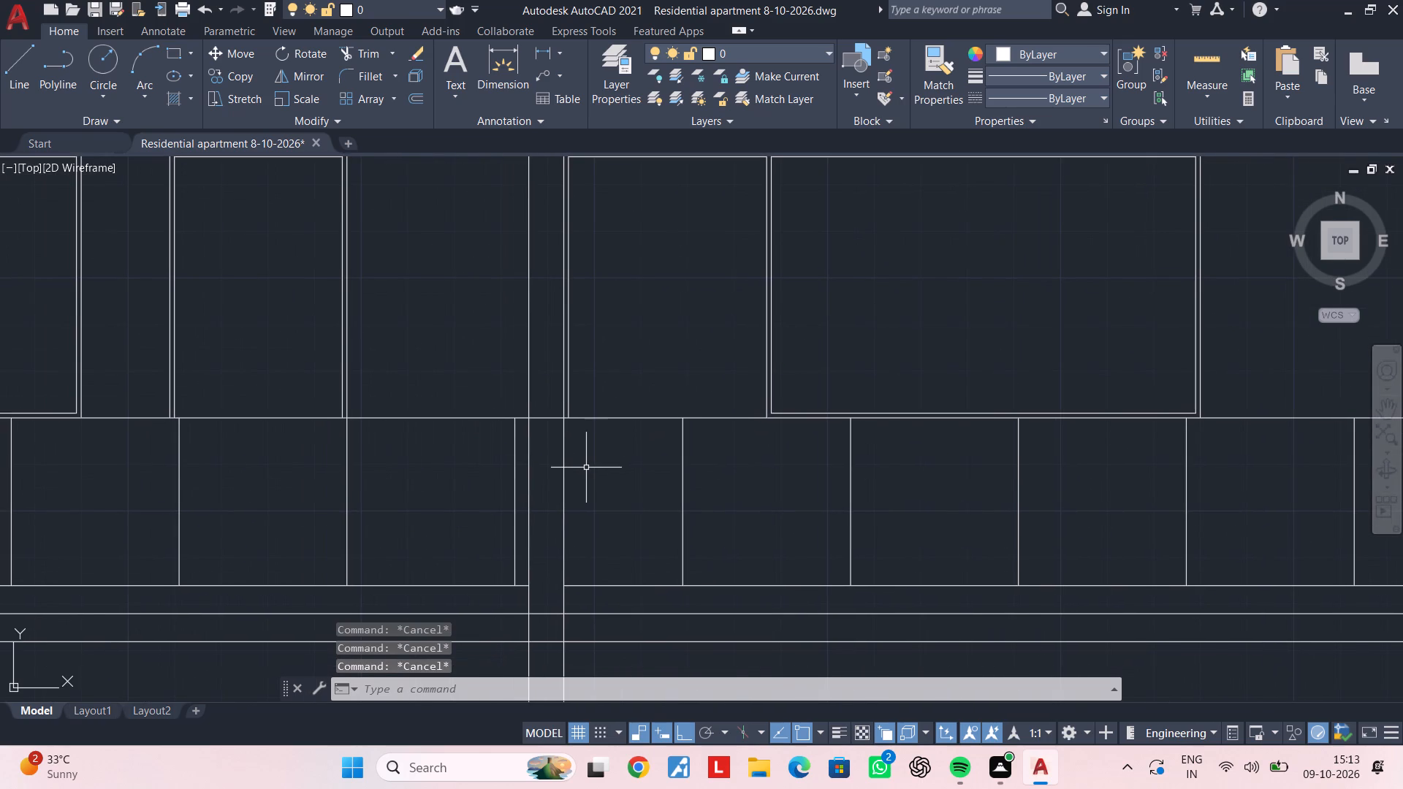
middle_click_drag(591, 477, 593, 615)
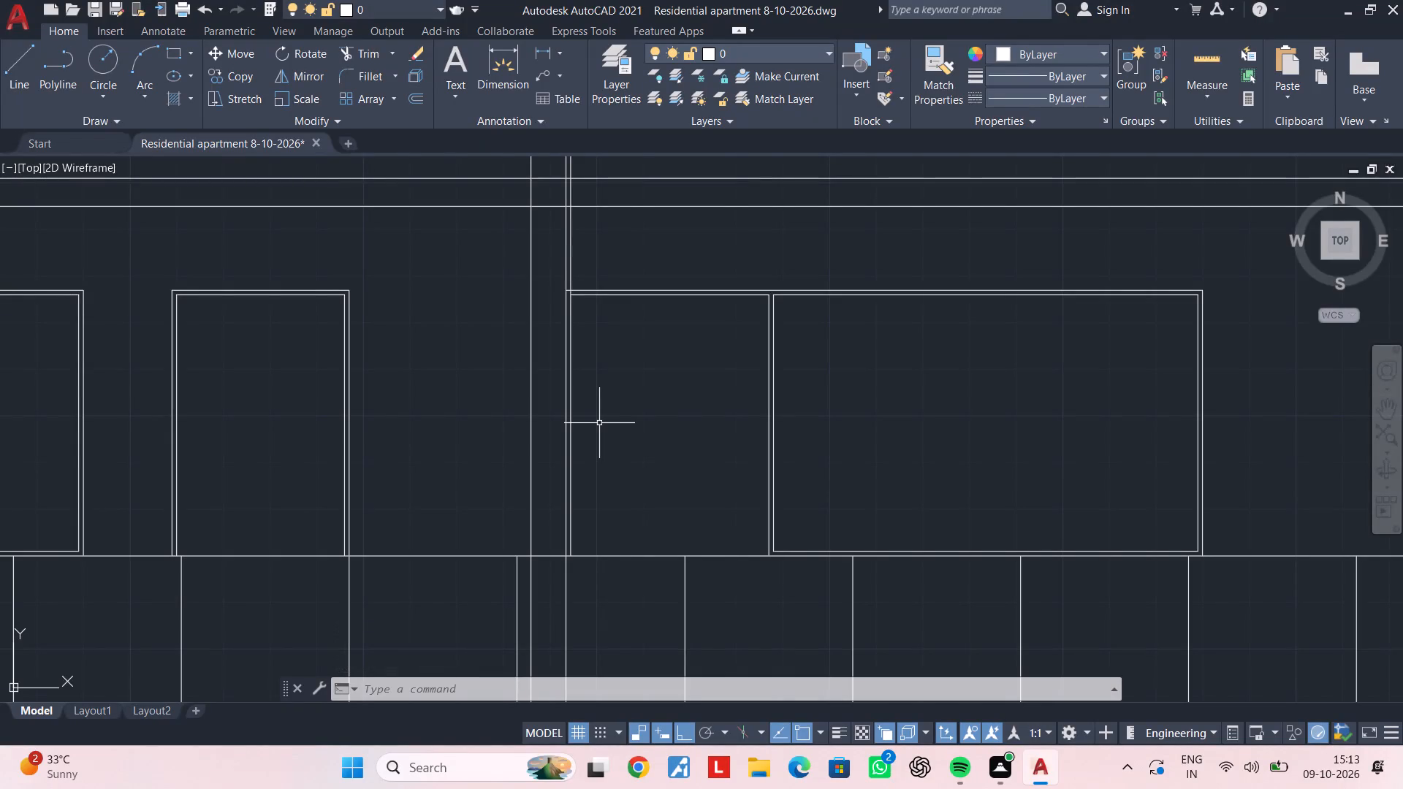
key("Escape")
scroll(599, 423, "down", 1)
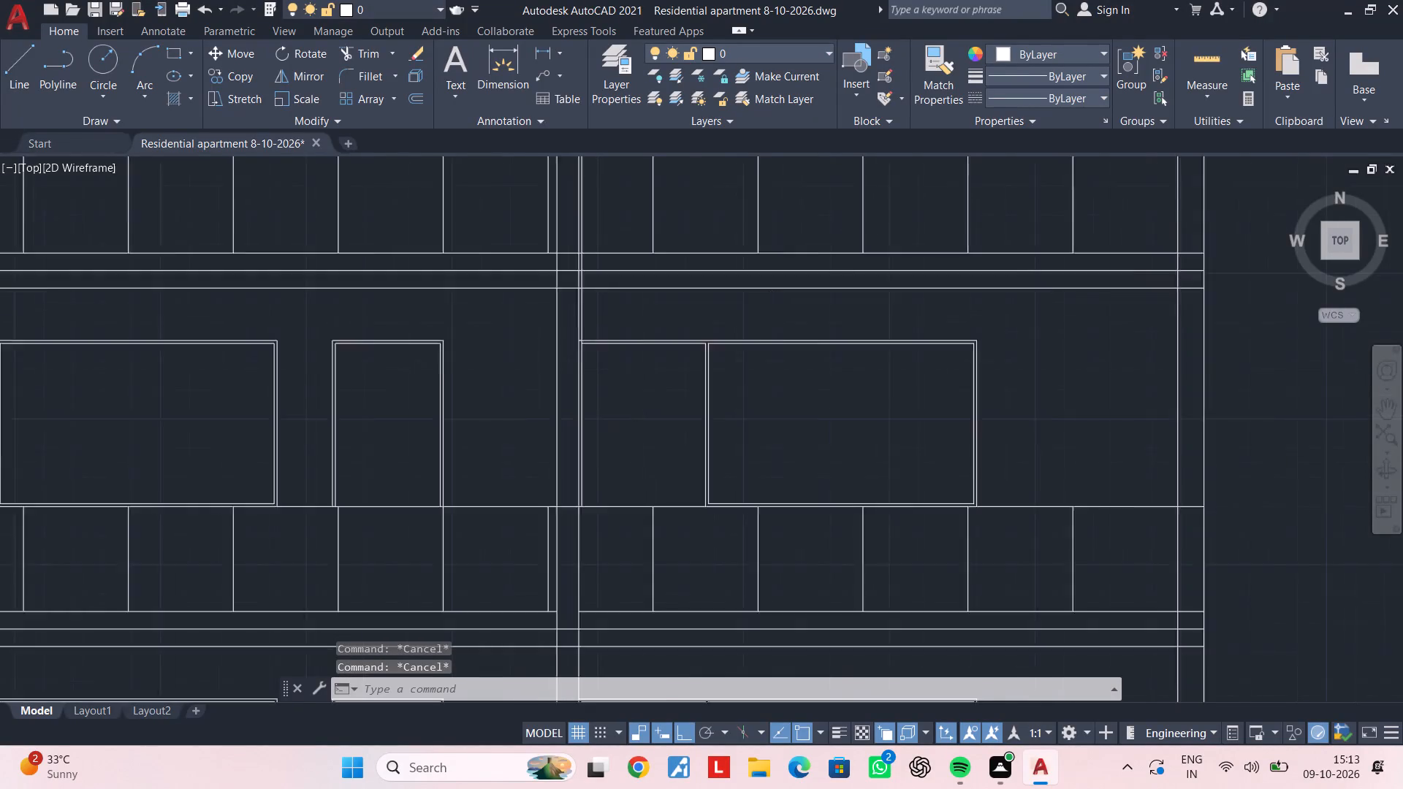
scroll(599, 423, "down", 4)
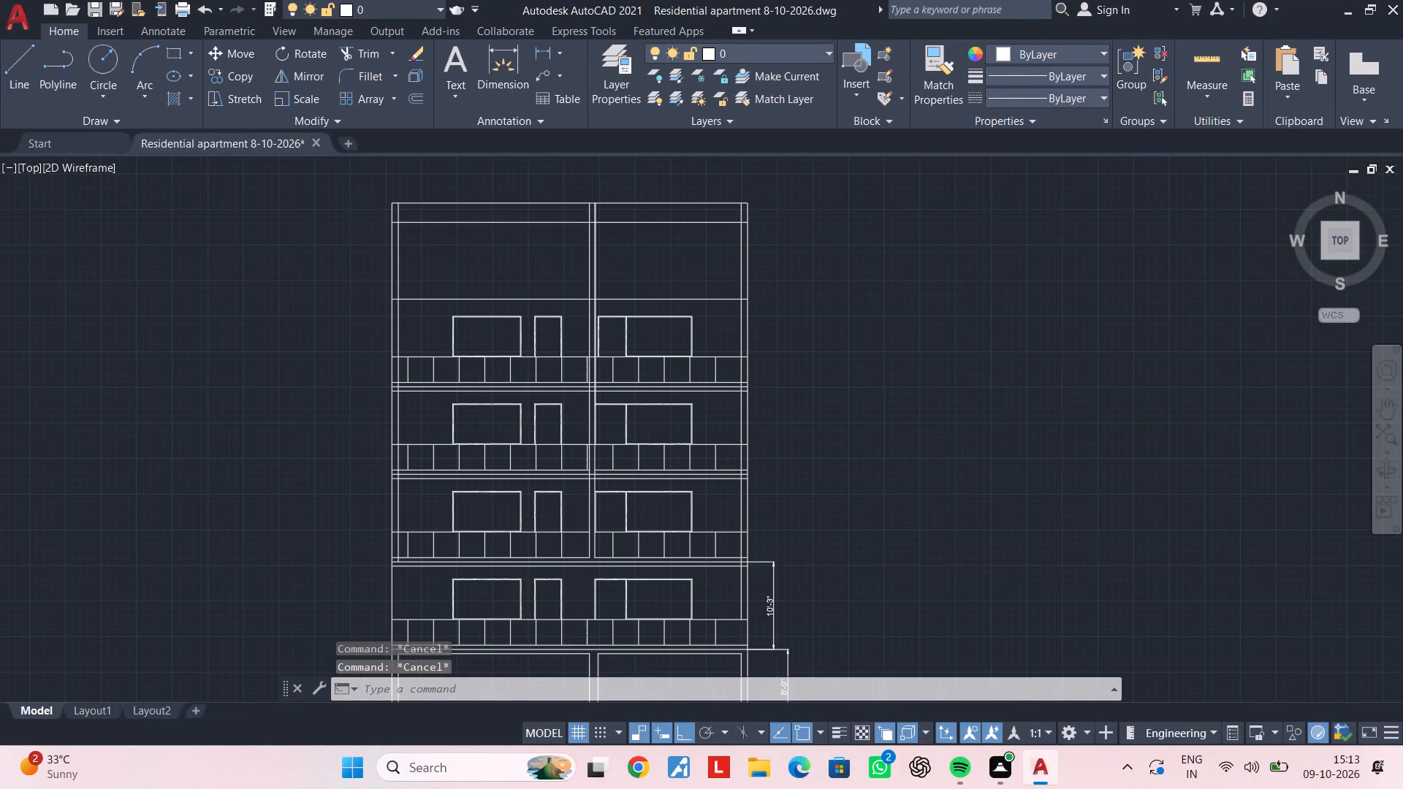
scroll(599, 423, "up", 3)
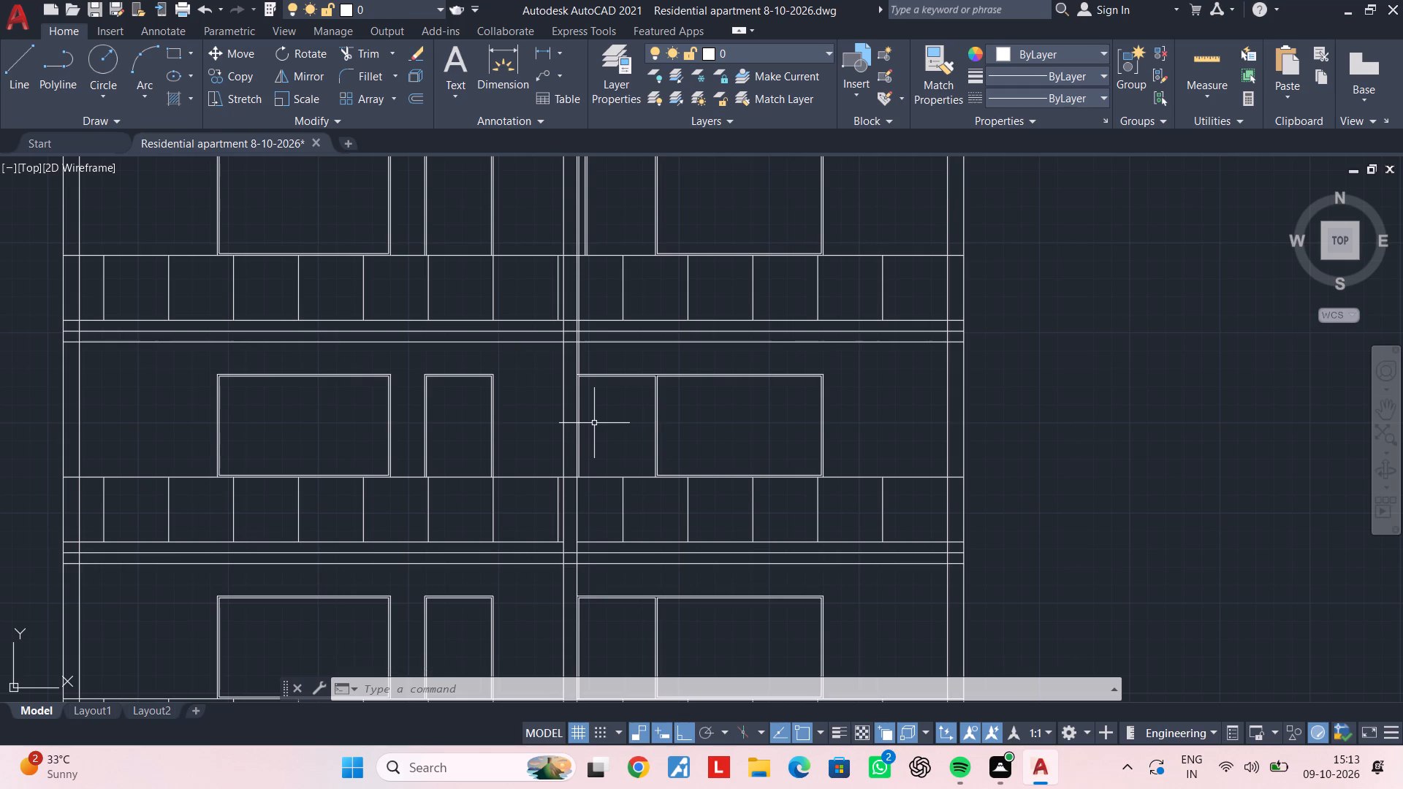
middle_click_drag(658, 577, 642, 550)
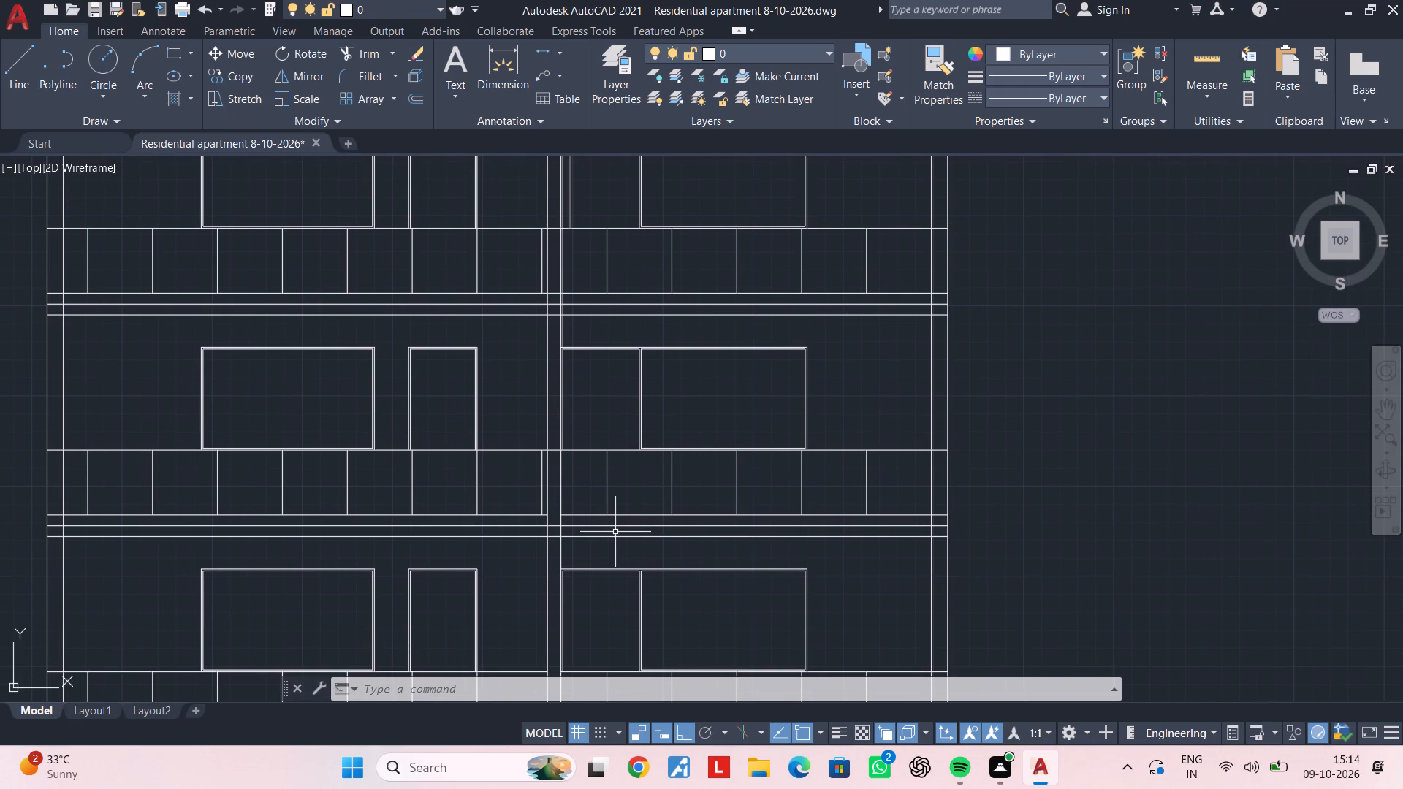
Trim away the band divider just left of the central vertical lines, below the opening with the new jamb.
scroll(549, 500, "up", 2)
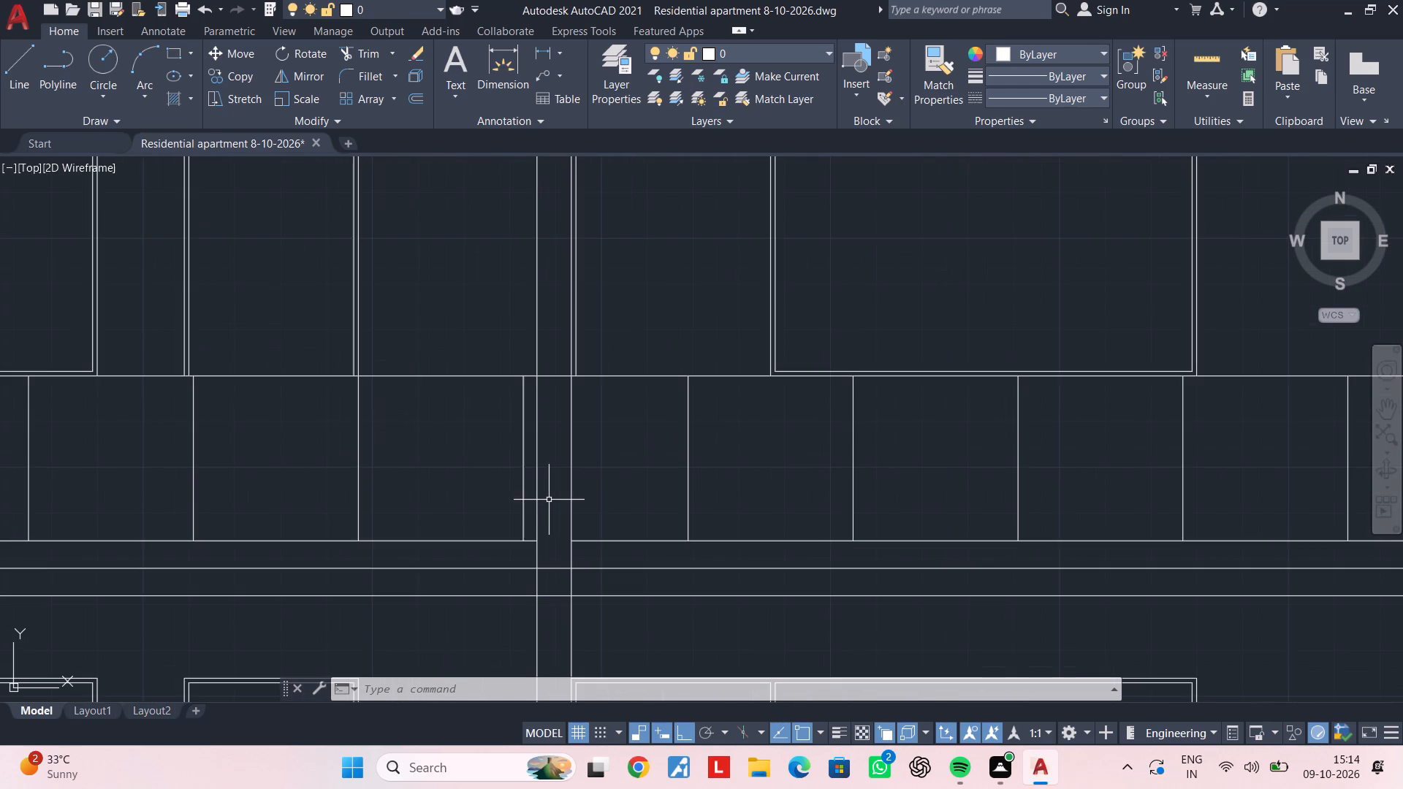
key("Escape")
key("Escape")
key("t")
type("R")
key("space")
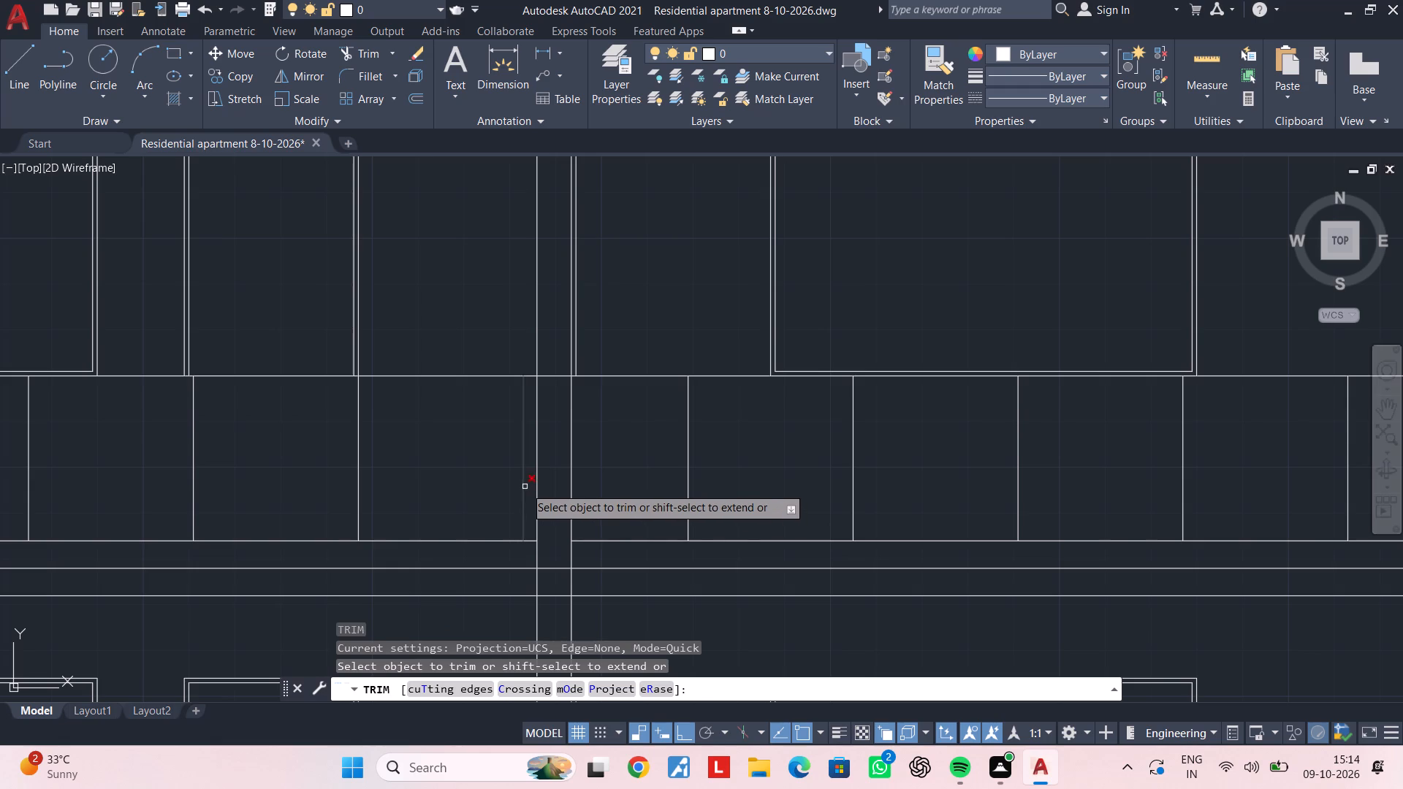
left_click(525, 487)
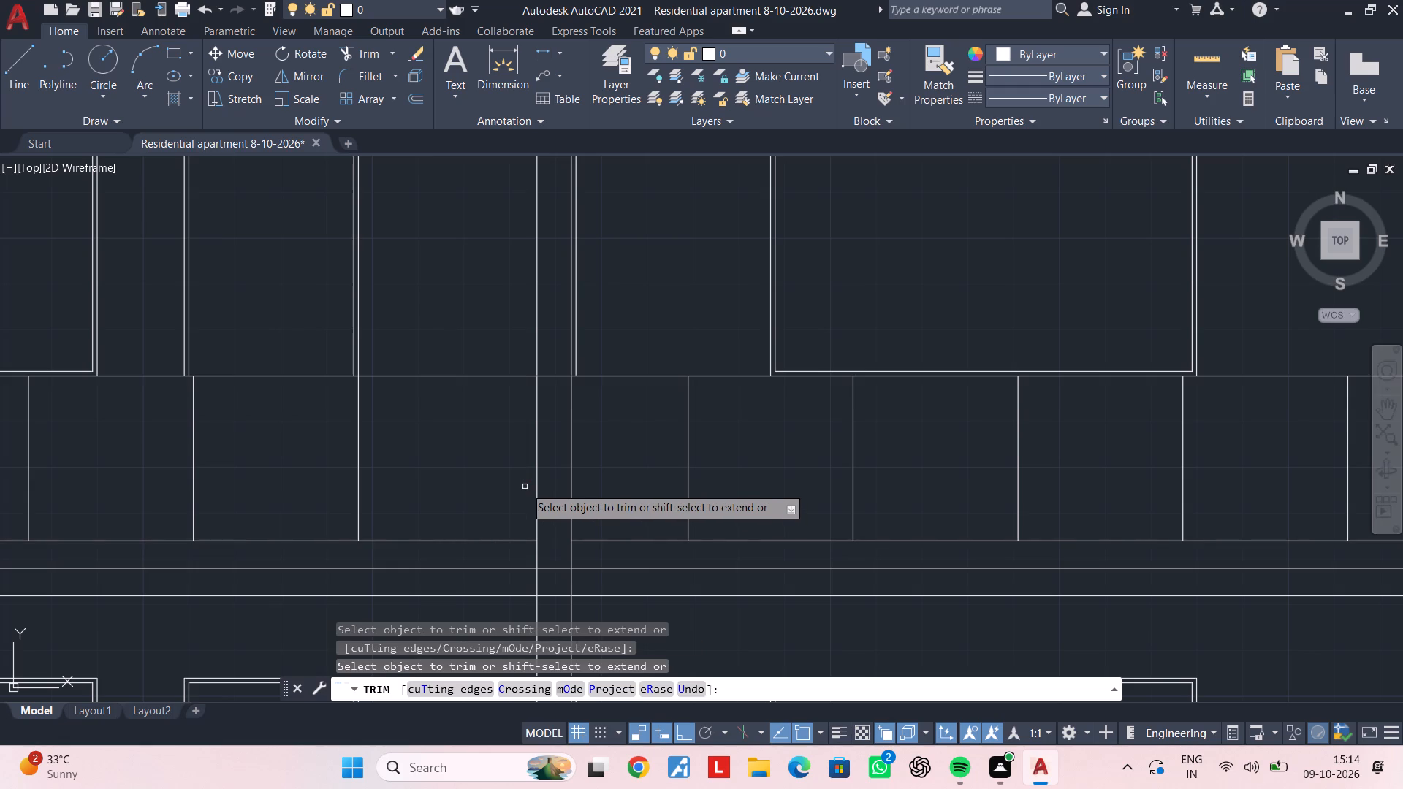
Trim the top line of this divided band between the two central vertical lines.
middle_click_drag(520, 464, 527, 545)
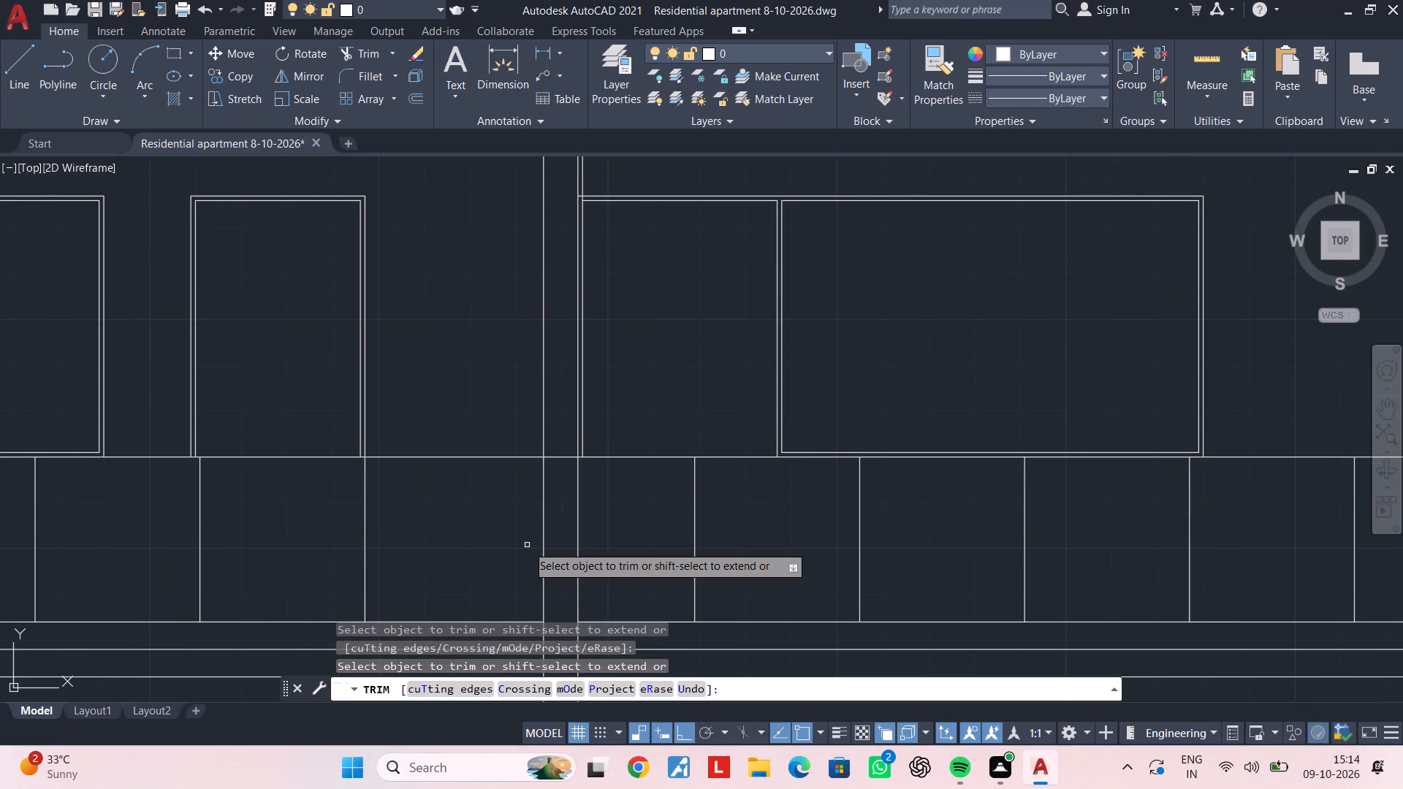
scroll(527, 545, "down", 2)
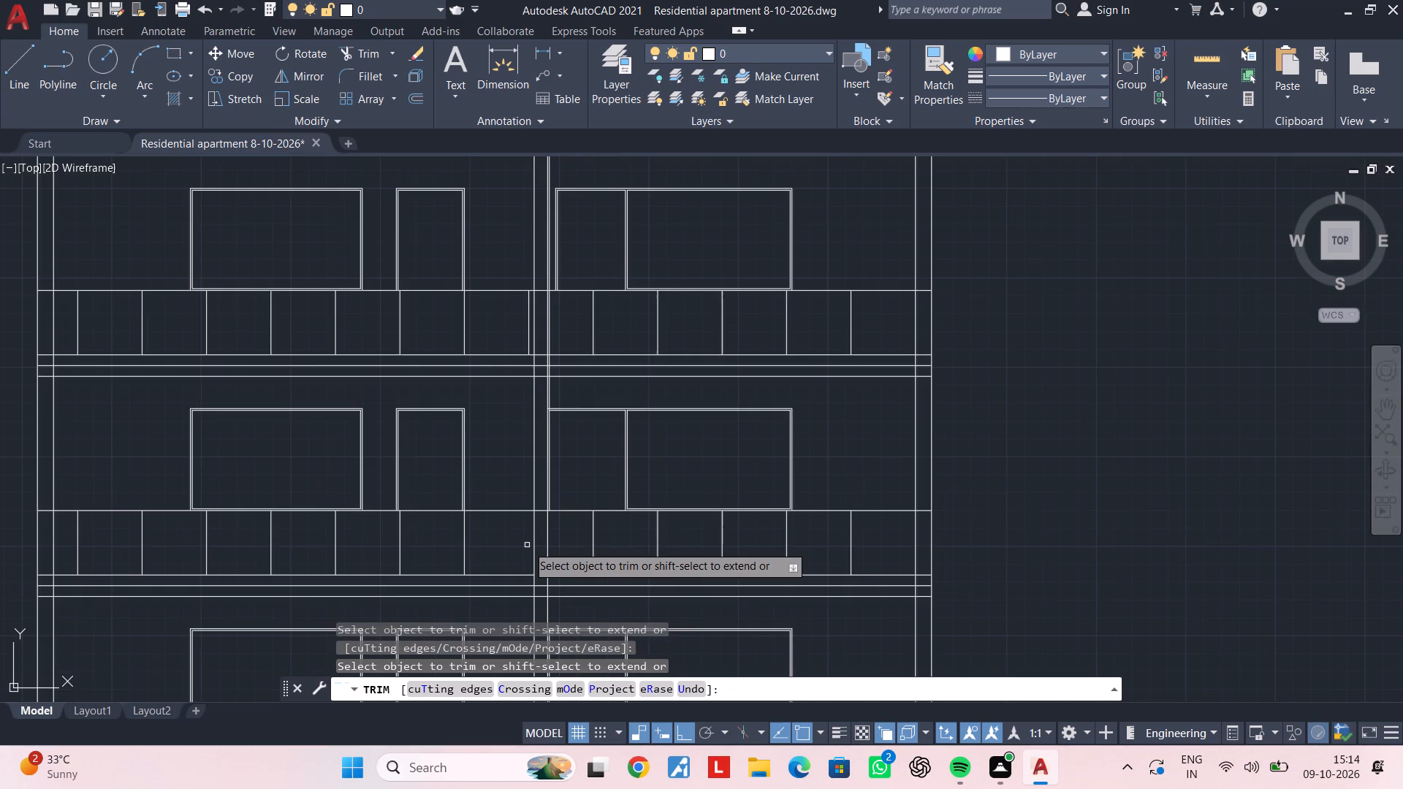
middle_click_drag(517, 542, 474, 349)
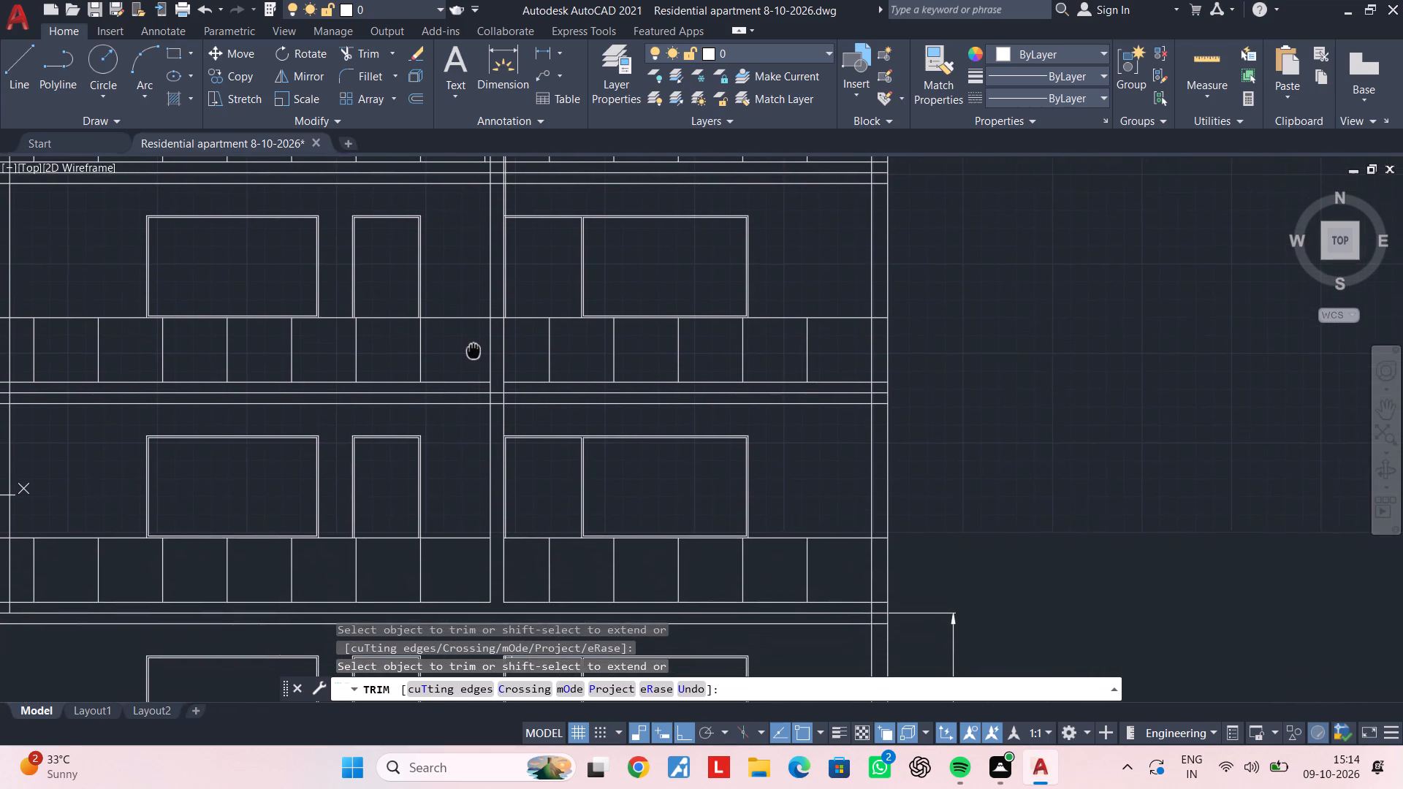
middle_click_drag(474, 349, 474, 373)
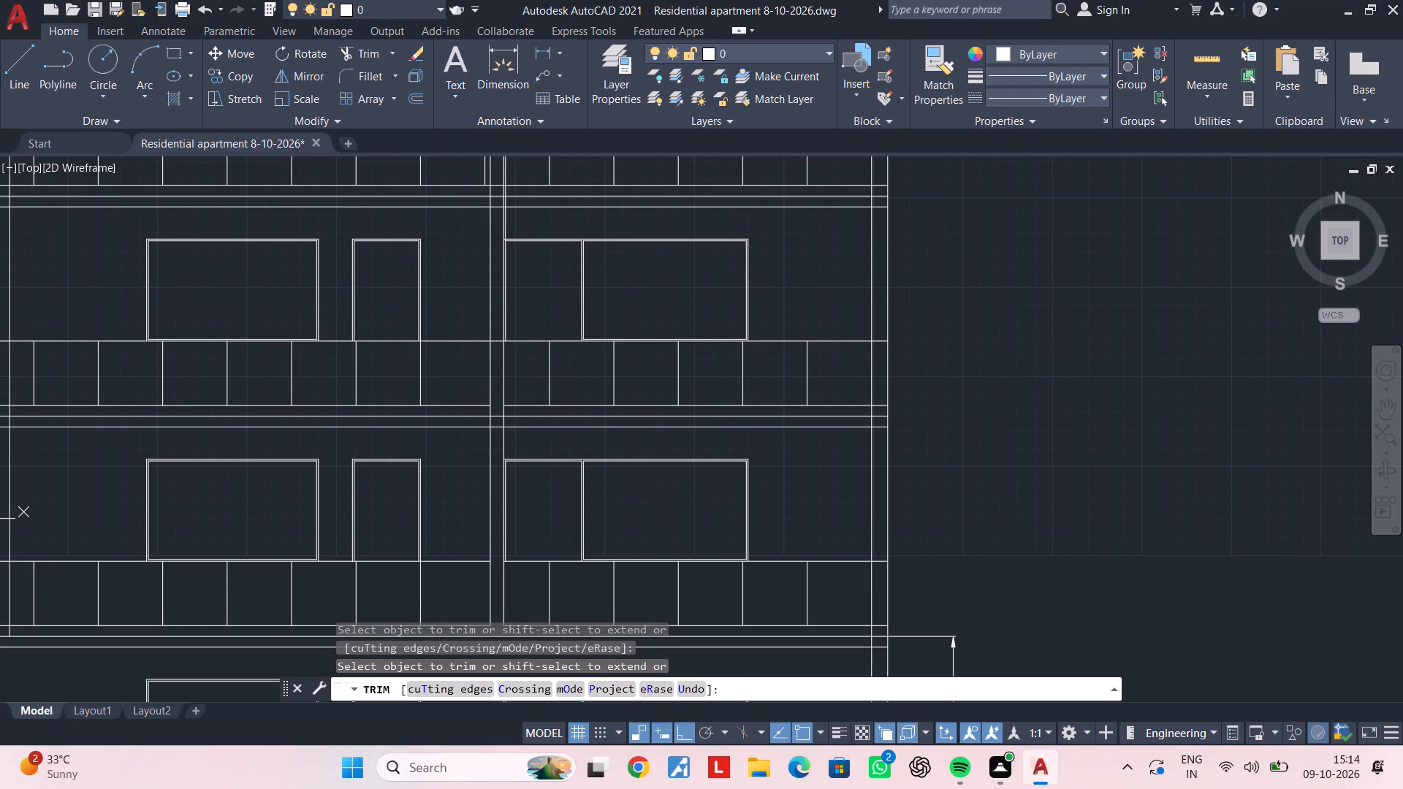
middle_click_drag(474, 373, 476, 422)
scroll(505, 411, "up", 3)
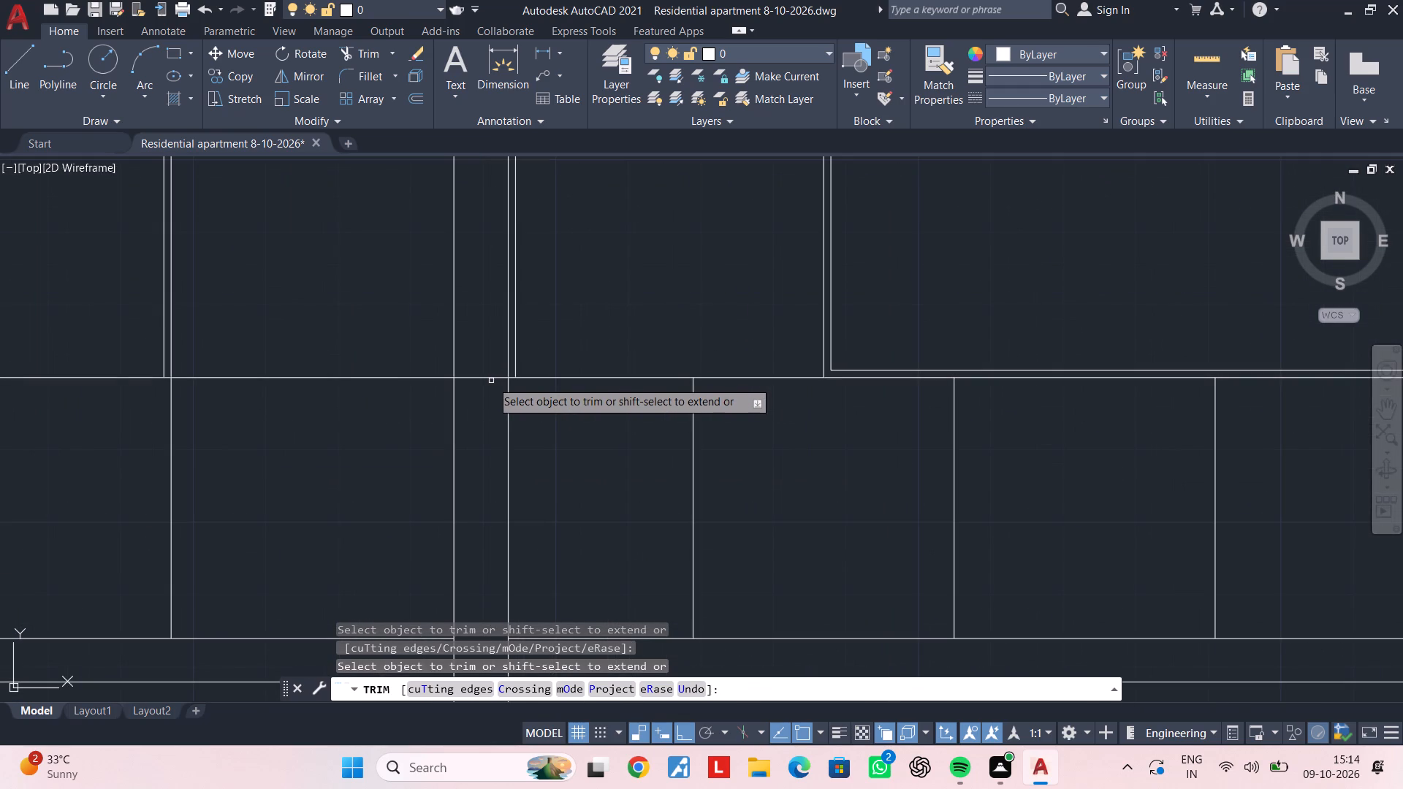
left_click(490, 378)
Trim the offset jamb line above the opening's head, across the slab lines and through the divided band above.
scroll(490, 378, "down", 2)
middle_click_drag(491, 342, 483, 584)
scroll(500, 448, "up", 2)
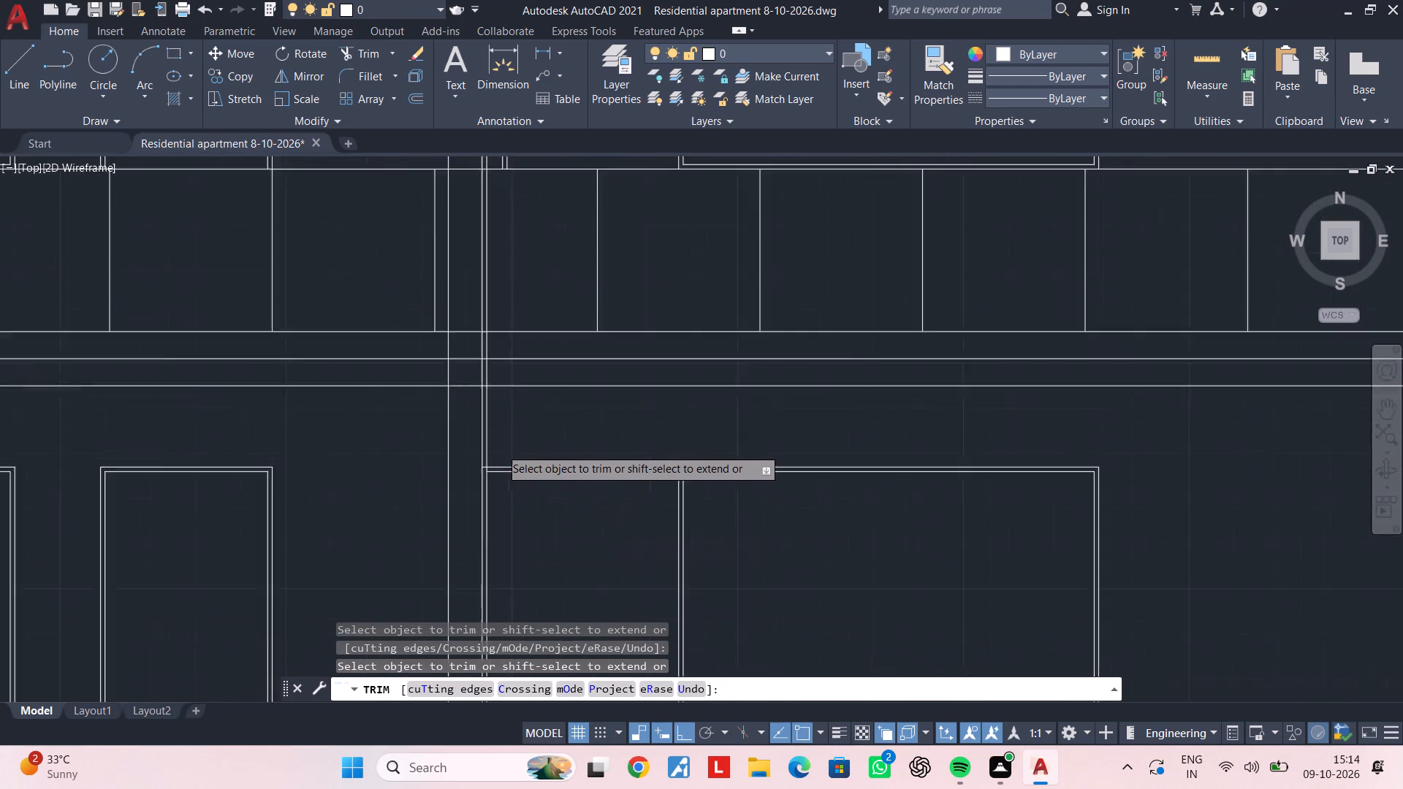
scroll(481, 448, "down", 1)
middle_click_drag(483, 449, 494, 552)
scroll(491, 538, "down", 1)
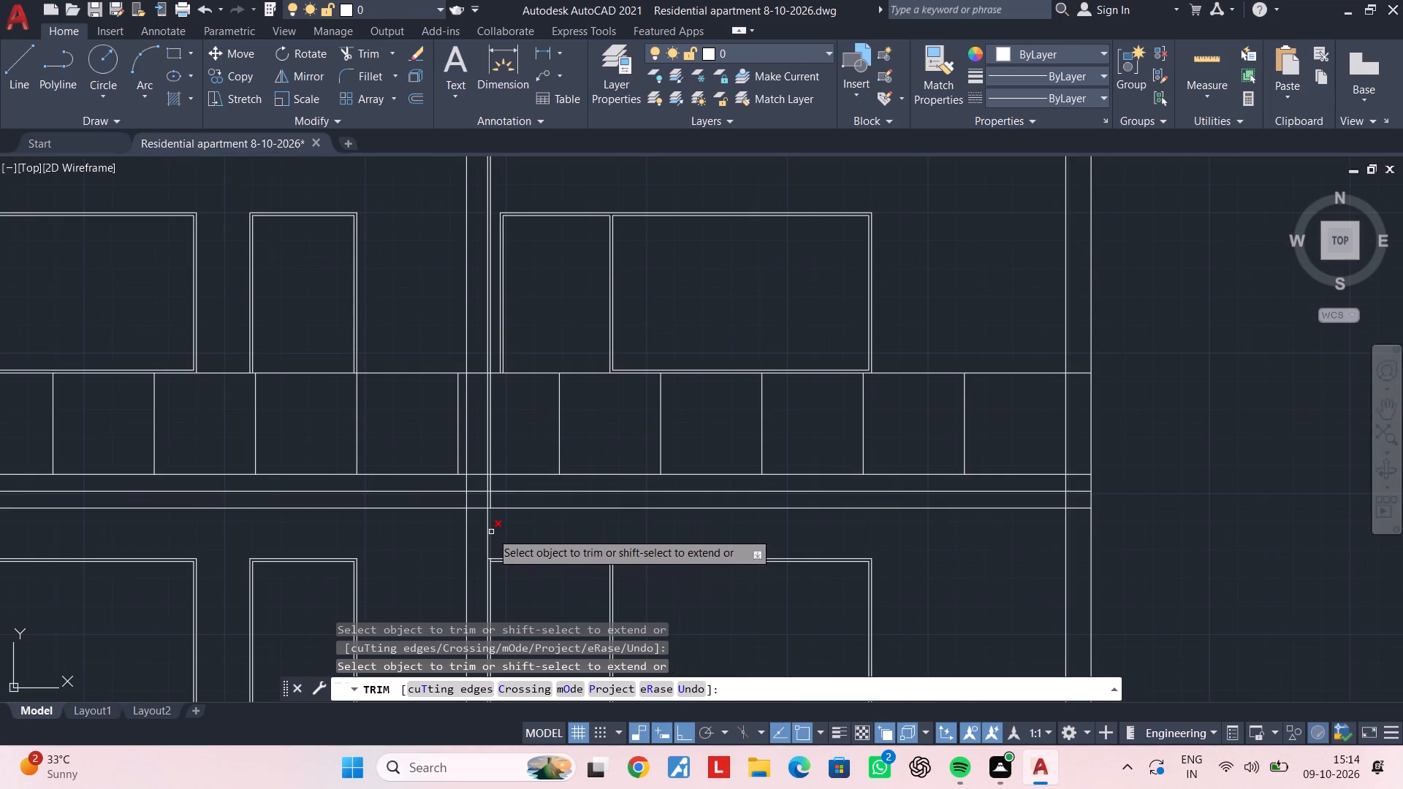
left_click(491, 532)
scroll(492, 485, "up", 2)
left_click(483, 520)
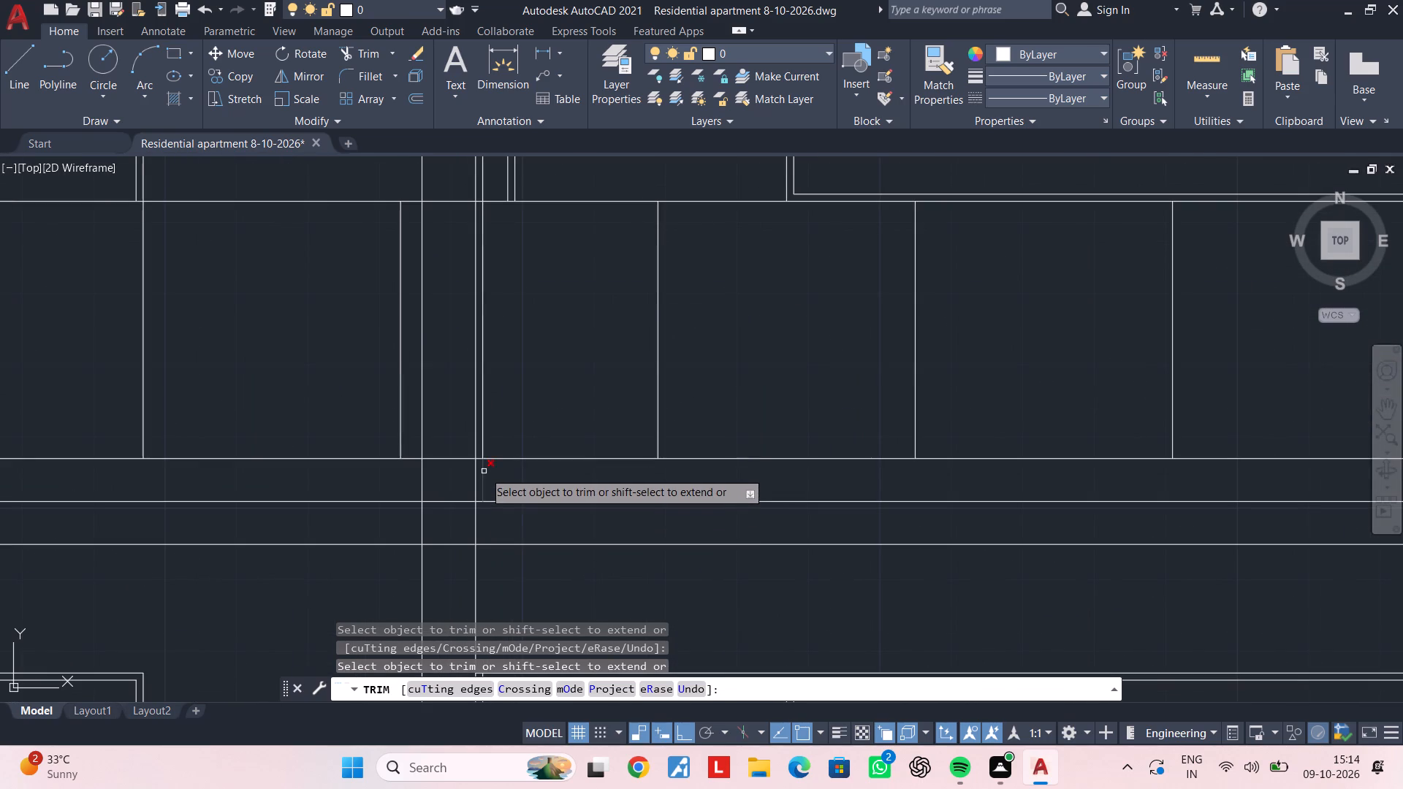
left_click(484, 471)
left_click(481, 425)
scroll(503, 401, "down", 2)
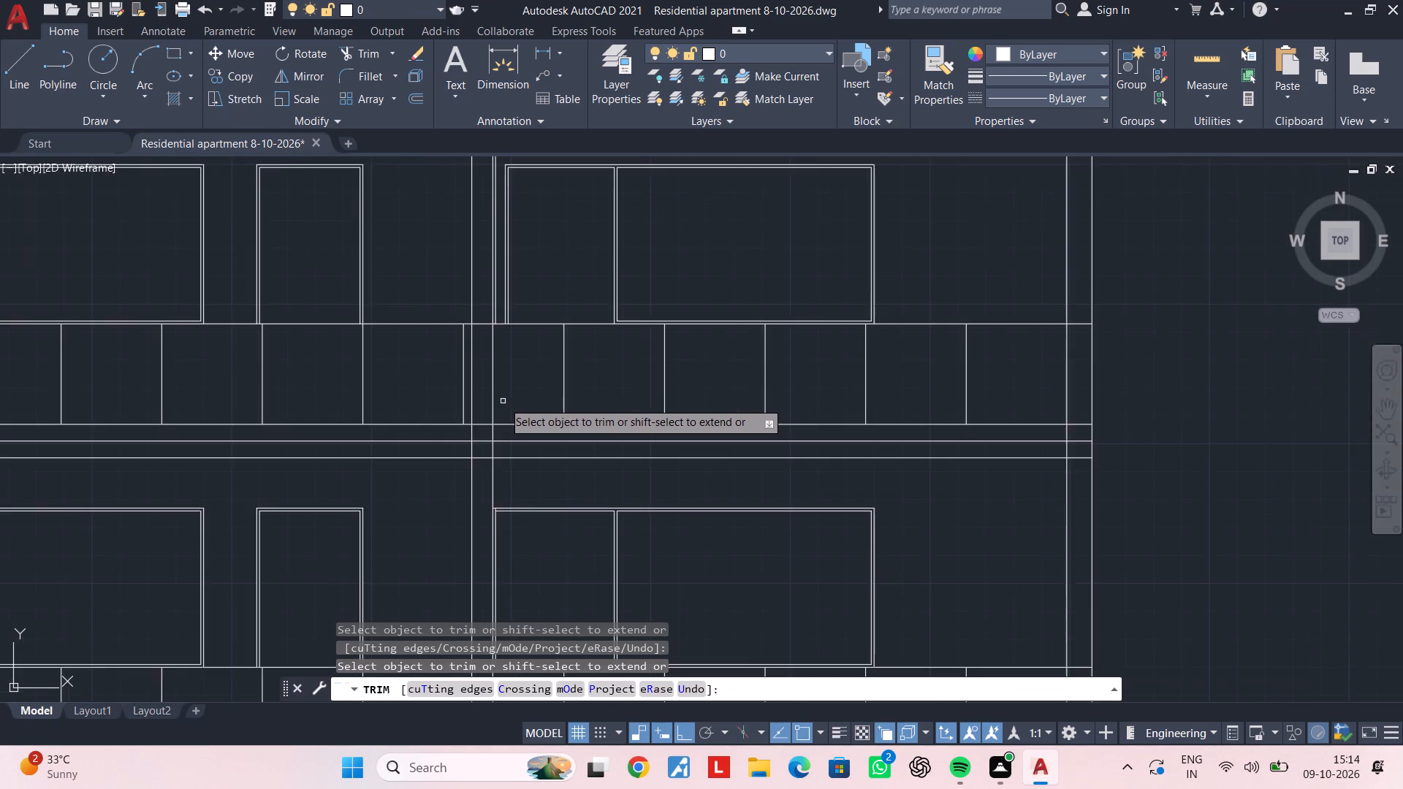
Trim away the top floor's band divider just left of the central vertical lines.
middle_click_drag(498, 397, 516, 468)
scroll(477, 440, "up", 1)
left_click(482, 443)
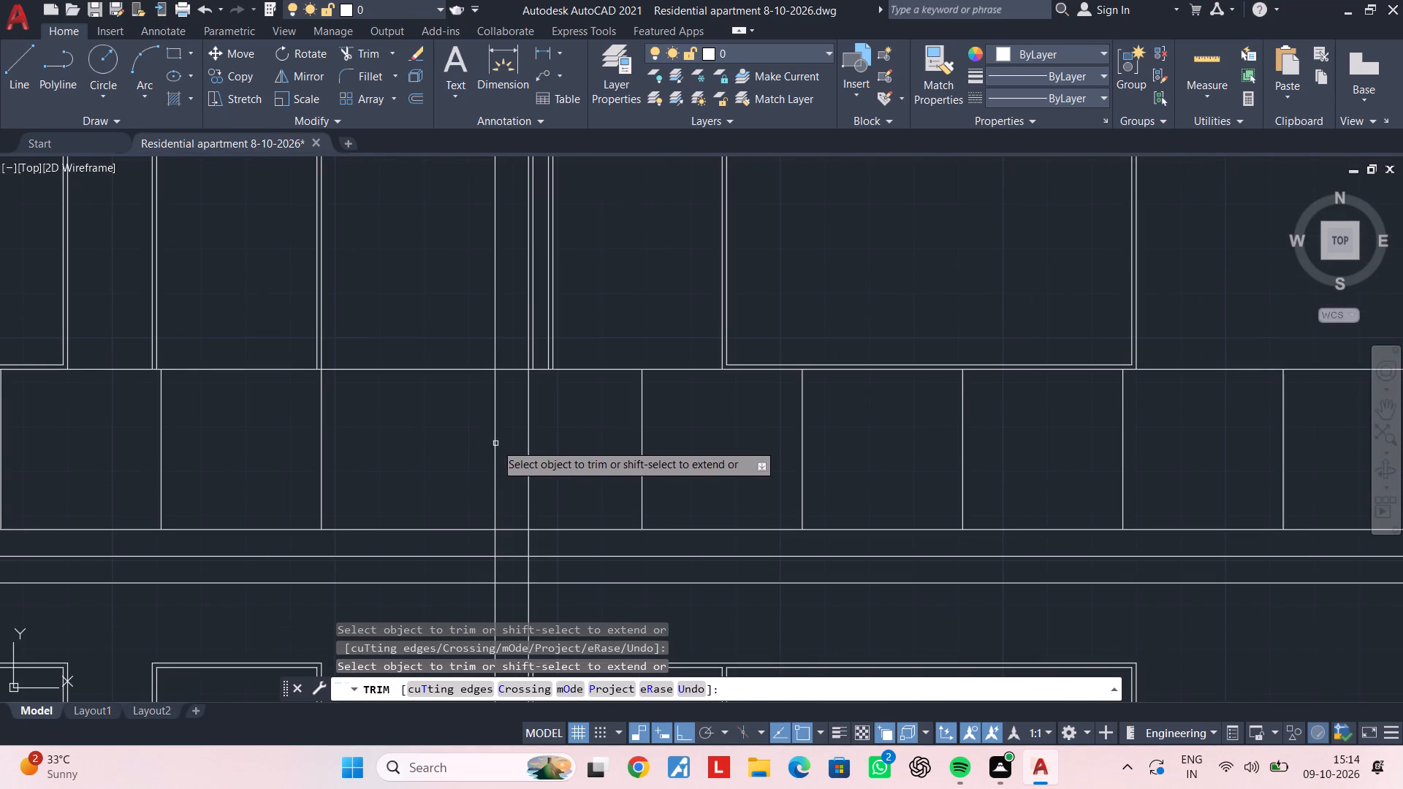
Extend the outer and inner head lines of the top floor's right-hand frame to the nearest central vertical line.
scroll(498, 443, "down", 2)
scroll(505, 512, "down", 1)
scroll(505, 512, "up", 1)
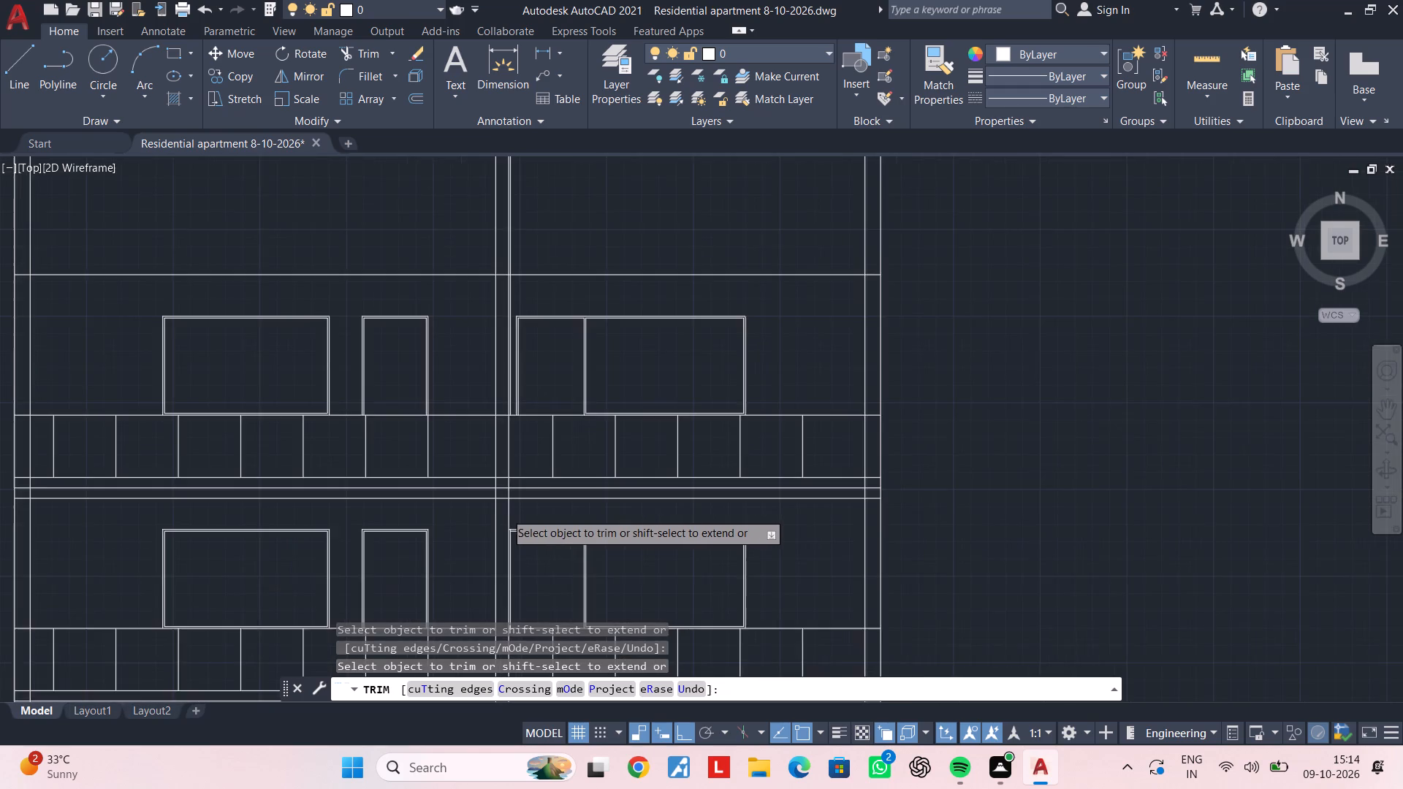
middle_click_drag(503, 514, 514, 359)
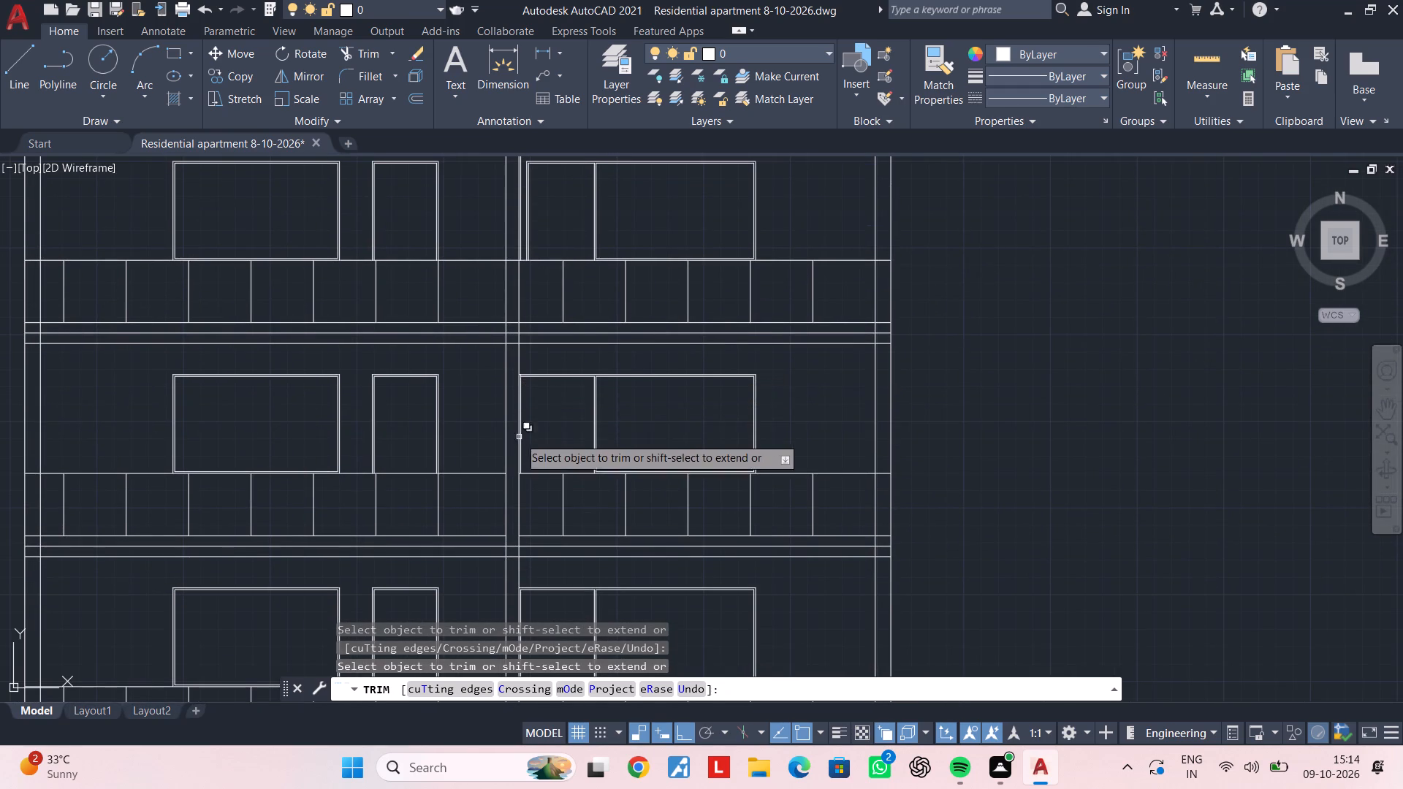
middle_click_drag(554, 360, 544, 504)
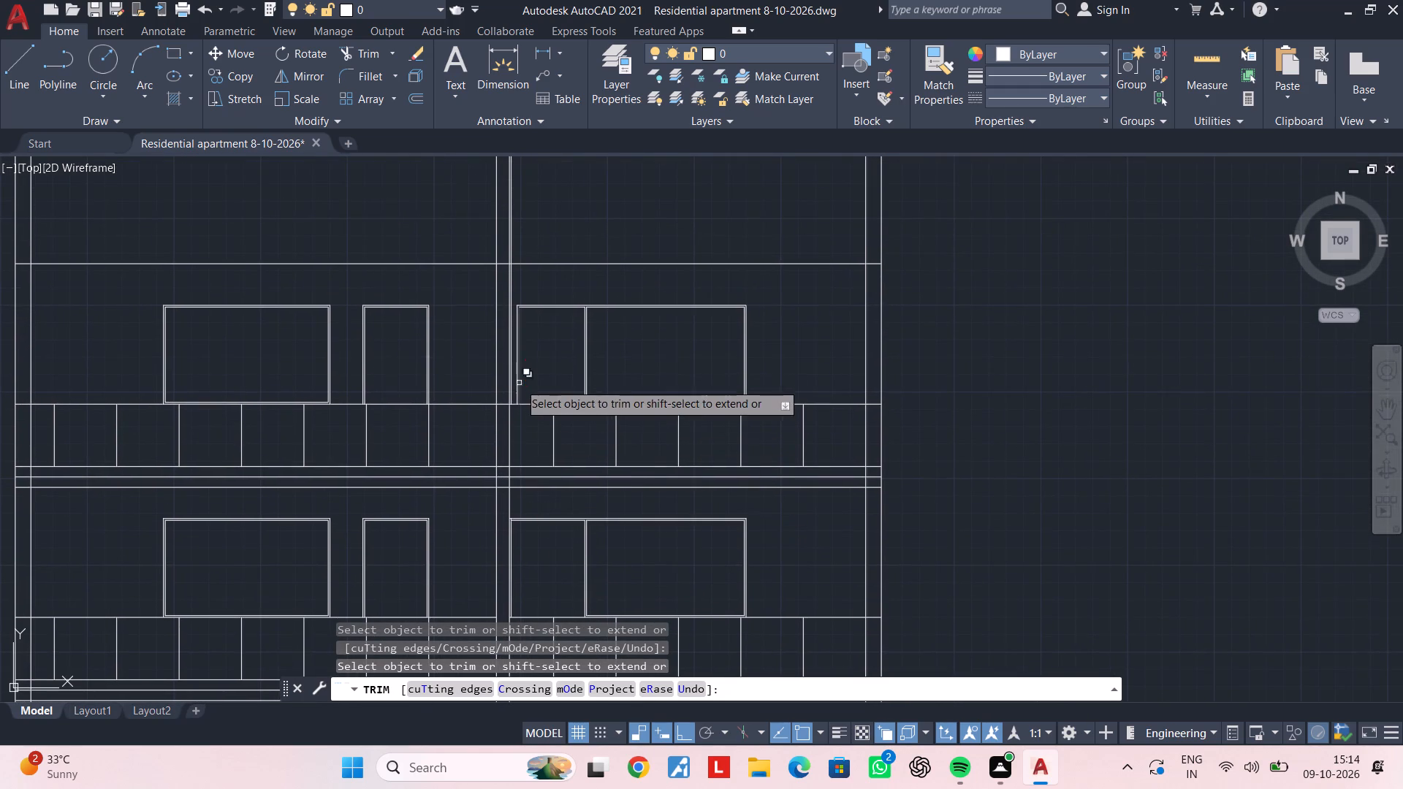
scroll(528, 344, "up", 1)
middle_click_drag(528, 344, 522, 484)
key("Escape")
key("Escape")
key("Escape")
key("Escape")
type("EX")
key("space")
left_click(525, 403)
left_click(516, 460)
scroll(516, 428, "up", 2)
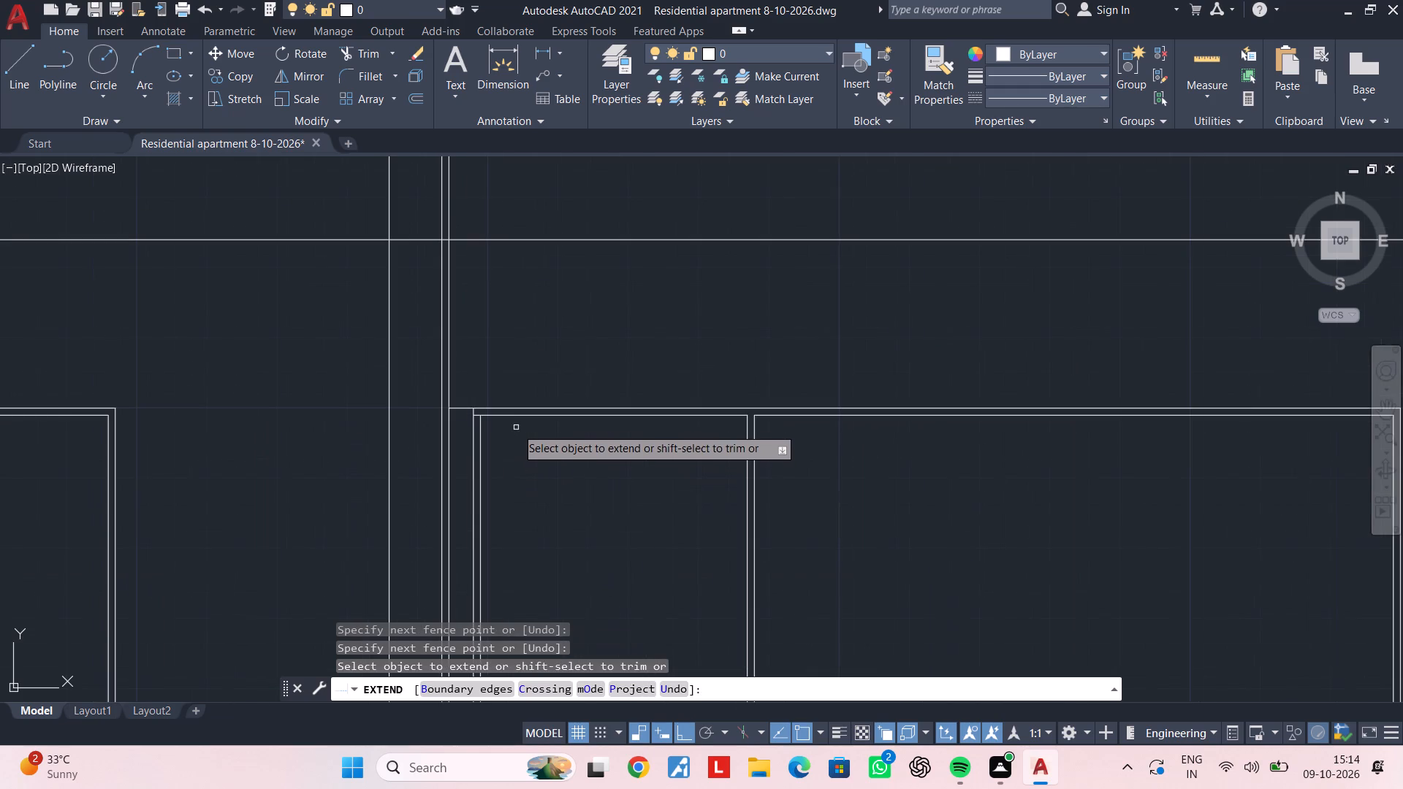
left_click(514, 418)
key("Escape")
key("Escape")
key("Escape")
Trim away the frame's old left jamb lines, including the short stub left between the head lines.
type("TR")
key("space")
left_click(501, 443)
left_click(471, 453)
scroll(474, 419, "up", 2)
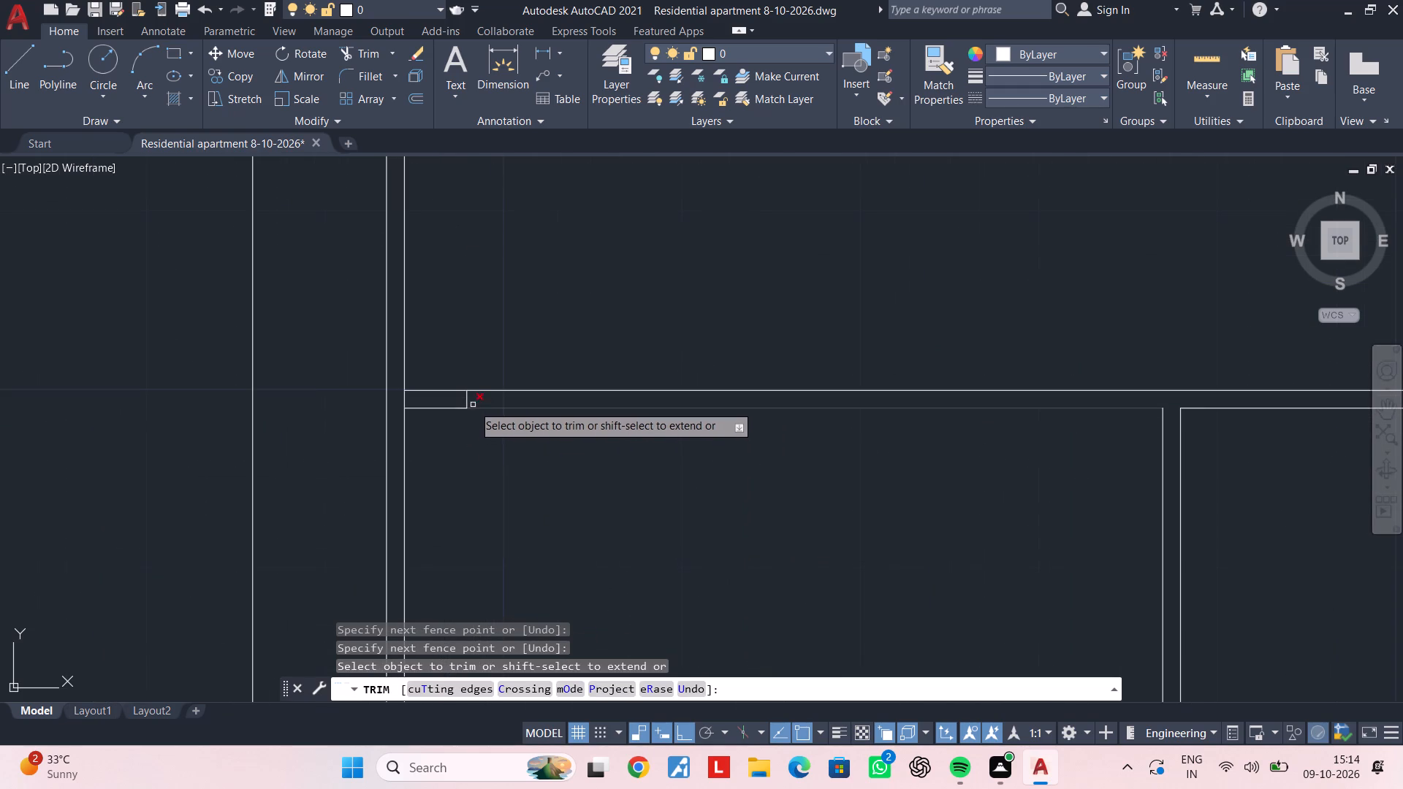
left_click(468, 401)
key("Escape")
key("Escape")
Extend the frame's outer head line across the jamb gap to the outer jamb line.
key("e")
key("x")
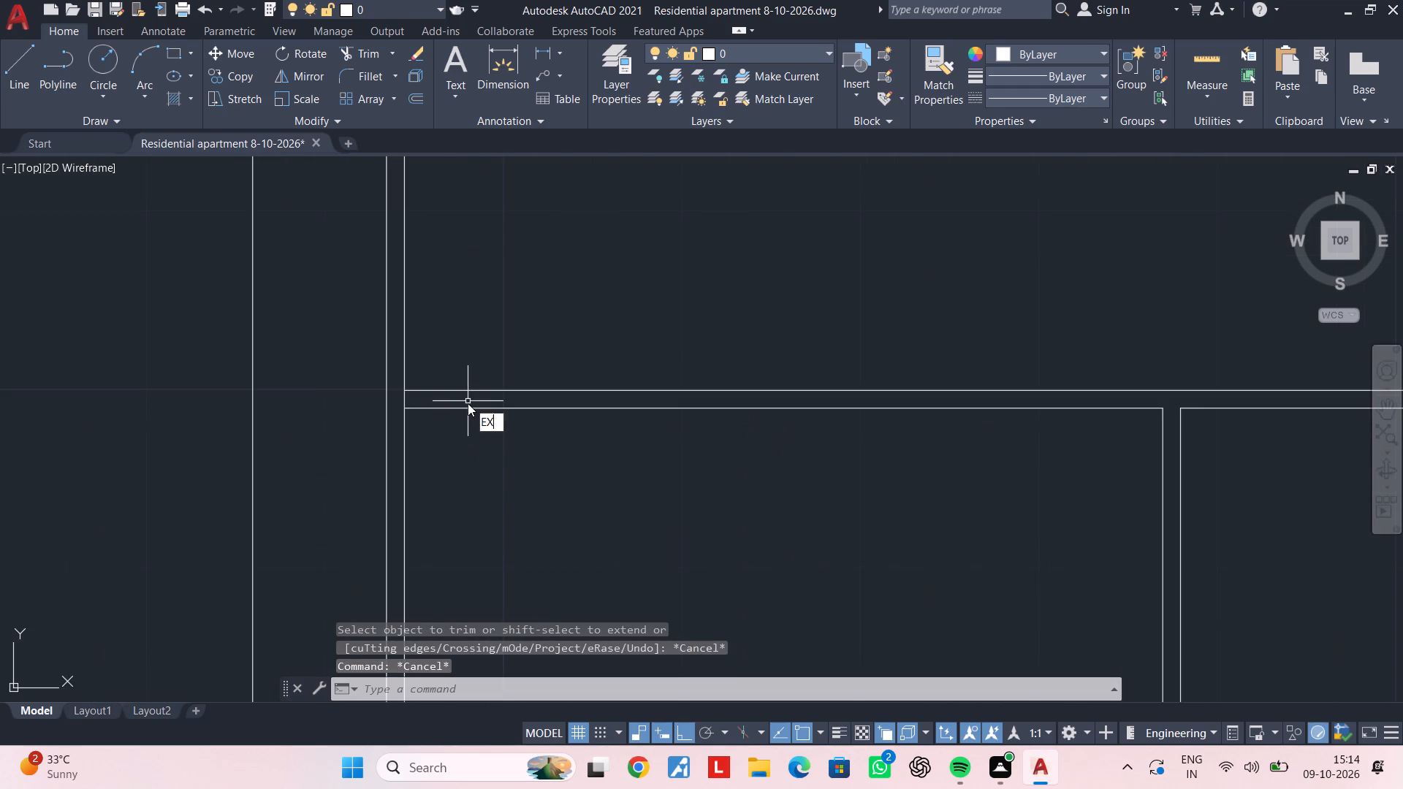
key("space")
left_click(468, 390)
key("Escape")
Trim both jamb lines between the top floor's frame head and the horizontal line above, plus the inner jamb stub at the frame corner.
scroll(498, 470, "down", 3)
middle_click_drag(500, 472, 493, 362)
scroll(514, 477, "down", 2)
middle_click_drag(514, 477, 511, 431)
scroll(510, 432, "up", 2)
middle_click_drag(501, 451, 560, 456)
middle_click_drag(541, 403, 544, 573)
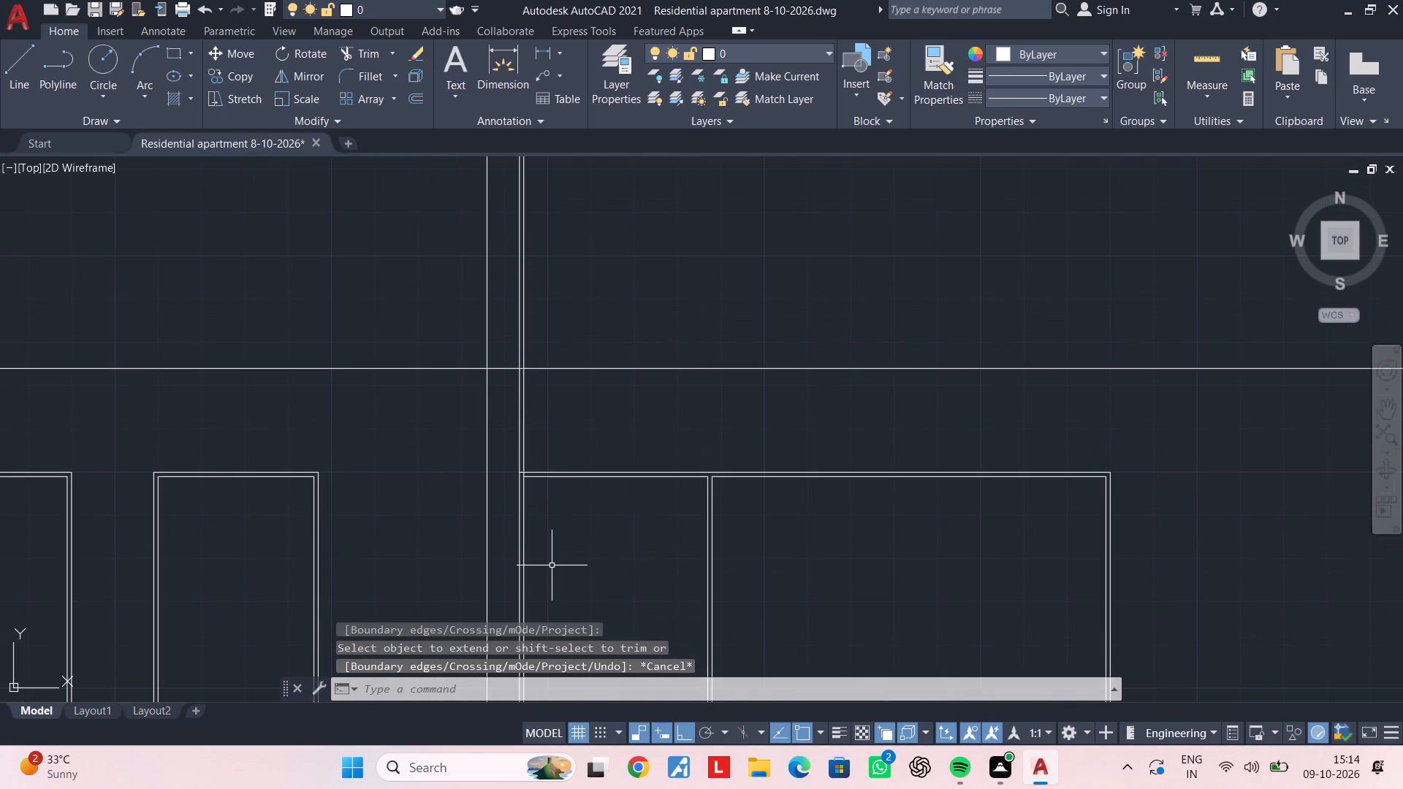
middle_click_drag(552, 558, 536, 593)
key("Escape")
key("t")
key("r")
key("space")
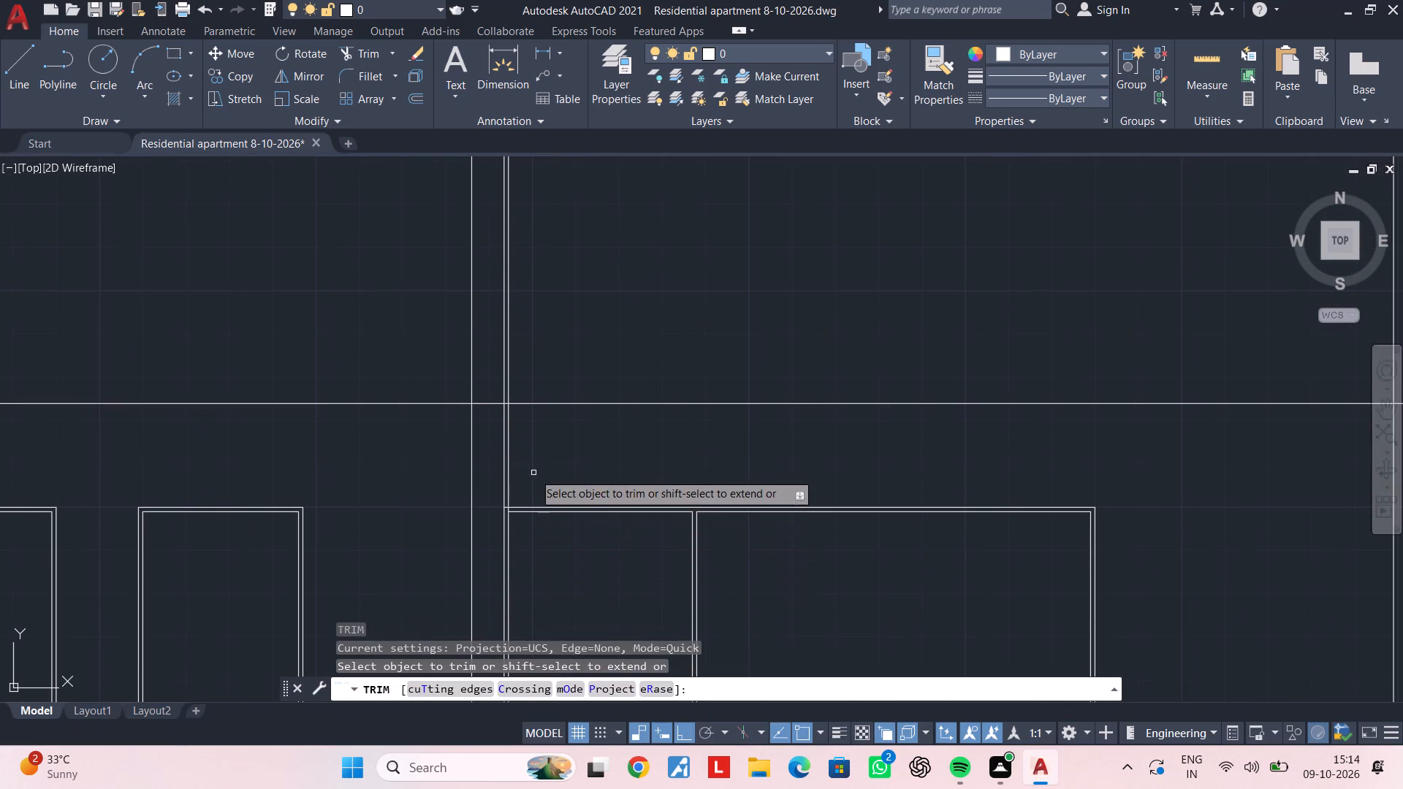
left_click(533, 470)
left_click(498, 476)
scroll(517, 465, "down", 2)
middle_click_drag(521, 470, 525, 502)
scroll(523, 517, "up", 2)
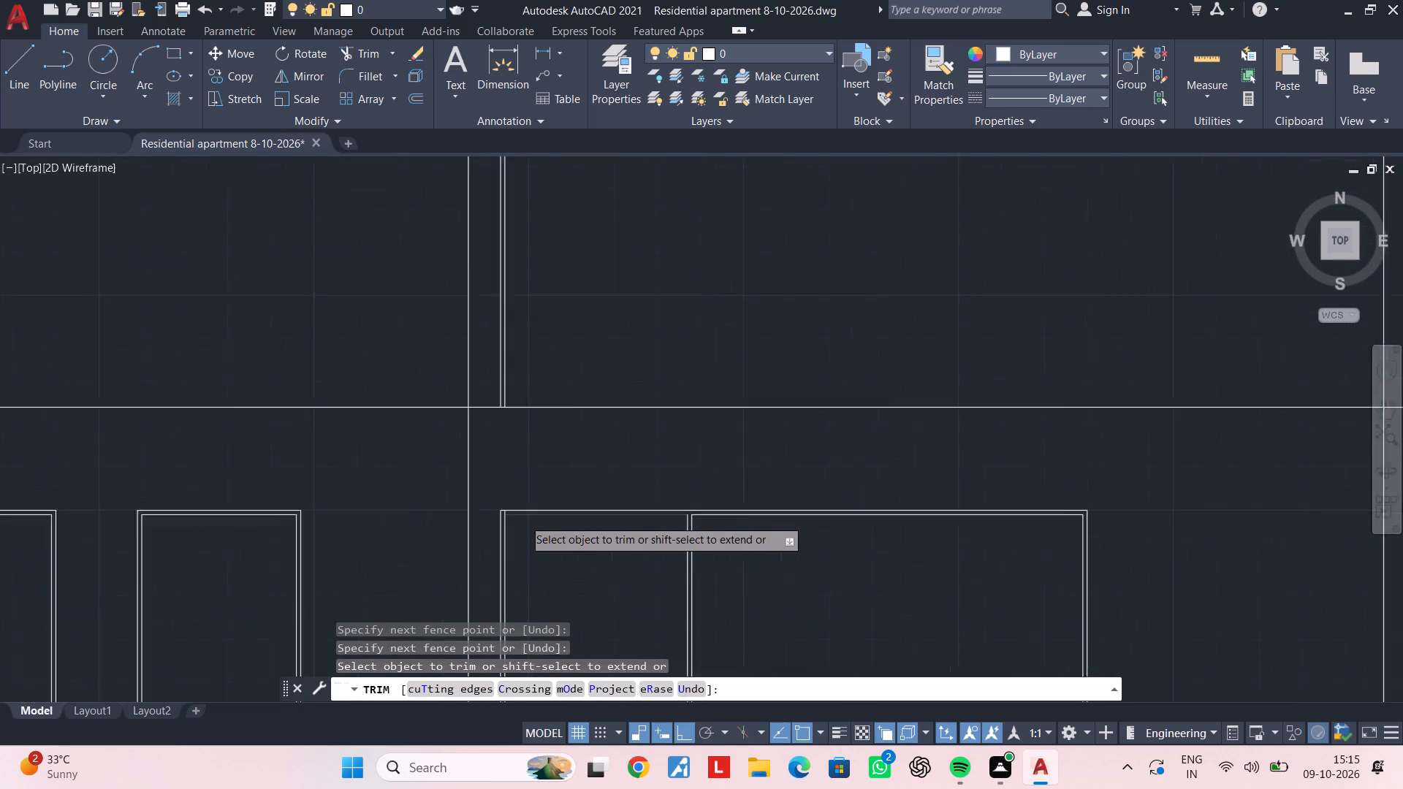
scroll(523, 519, "up", 4)
left_click(392, 500)
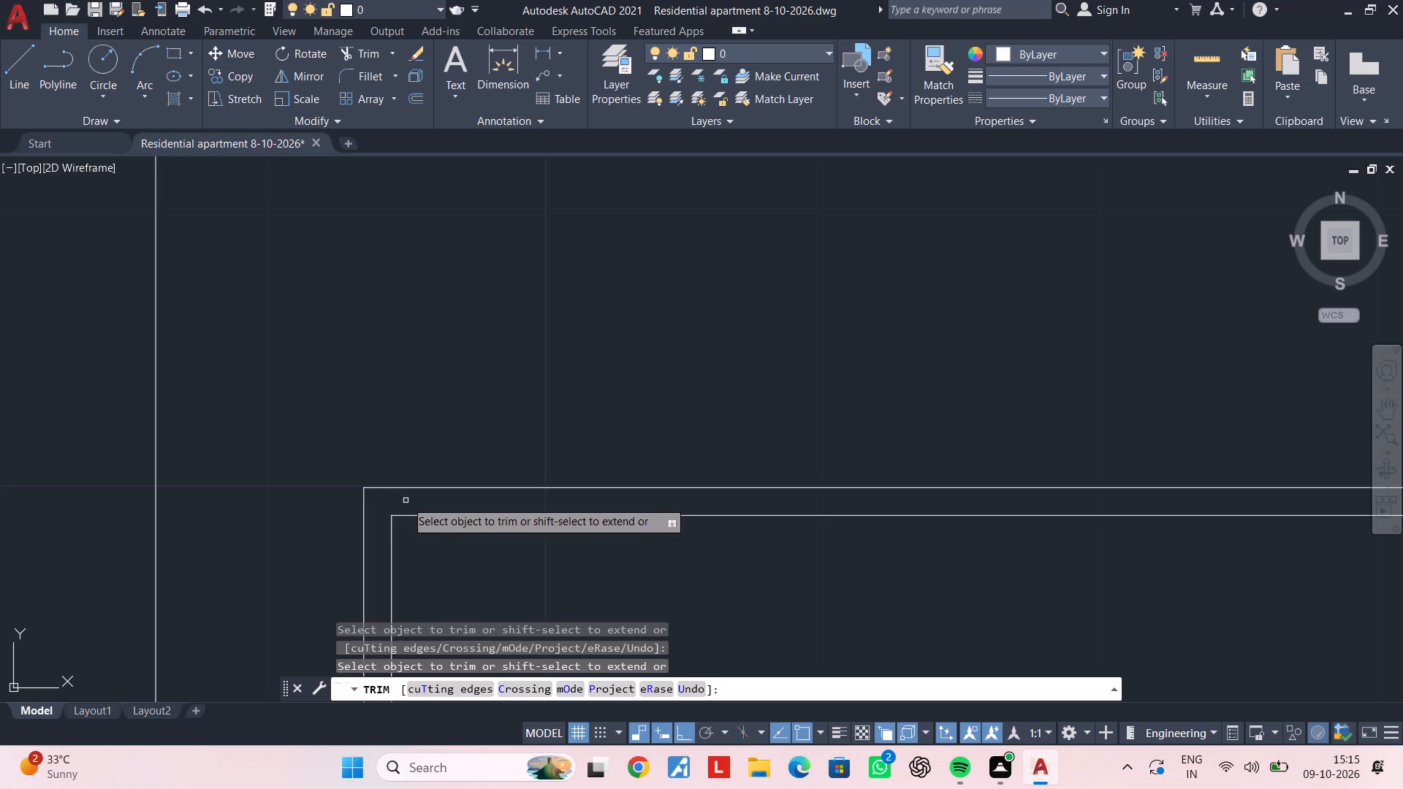
key("Escape")
Examine the frames and divided bands along the central vertical lines on every floor of the elevation.
scroll(421, 503, "down", 6)
middle_click_drag(469, 473, 550, 357)
scroll(569, 435, "down", 1)
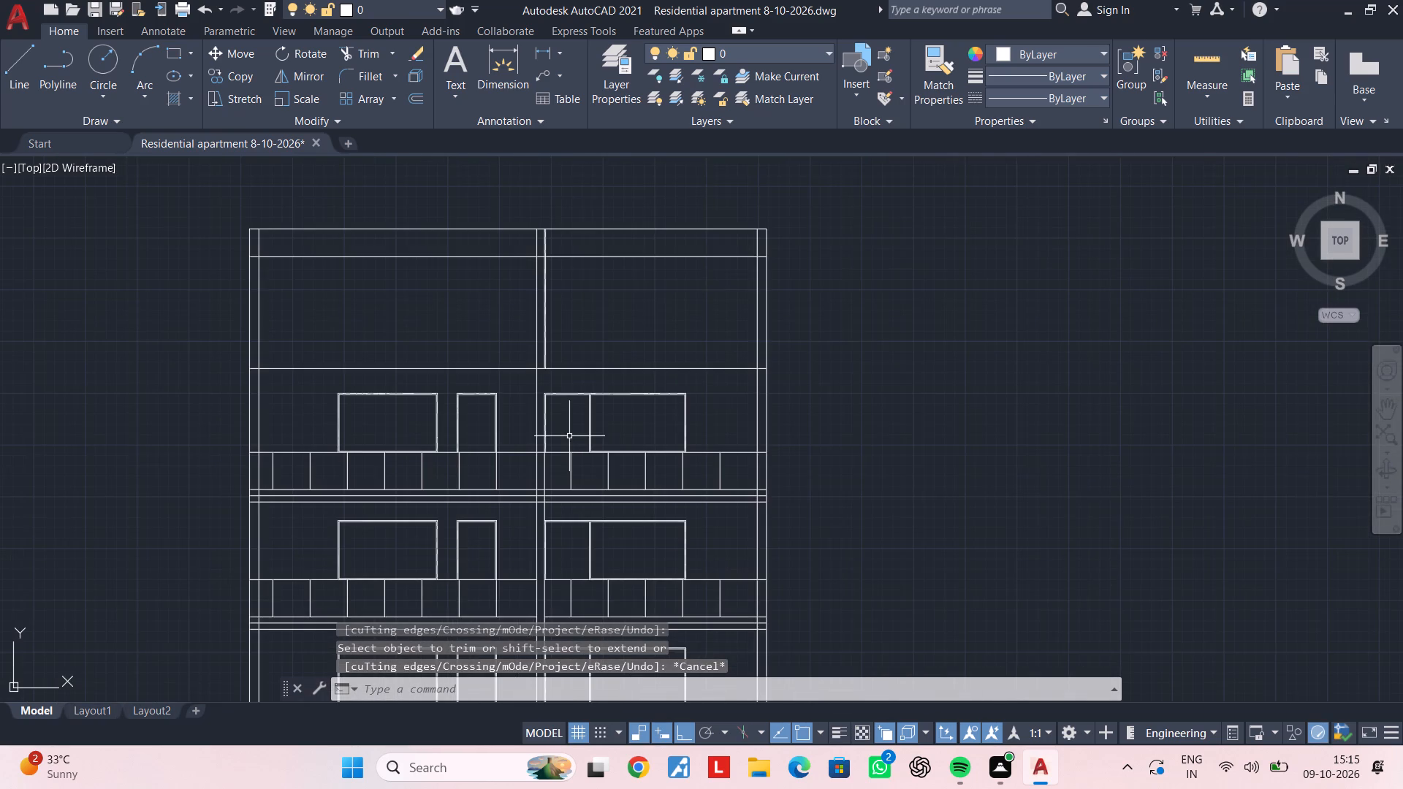
middle_click_drag(569, 438, 563, 487)
middle_click_drag(560, 490, 560, 497)
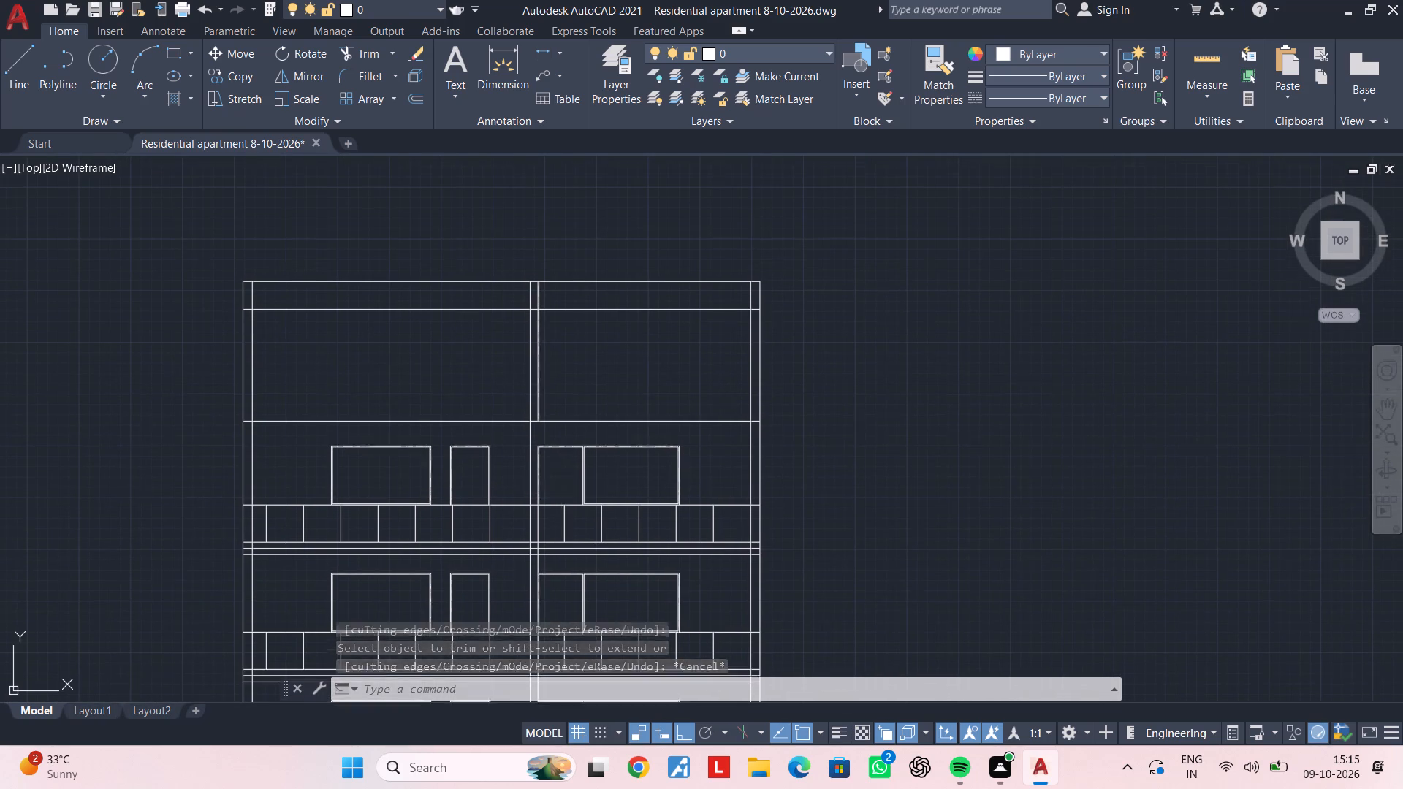
middle_click_drag(560, 497, 558, 547)
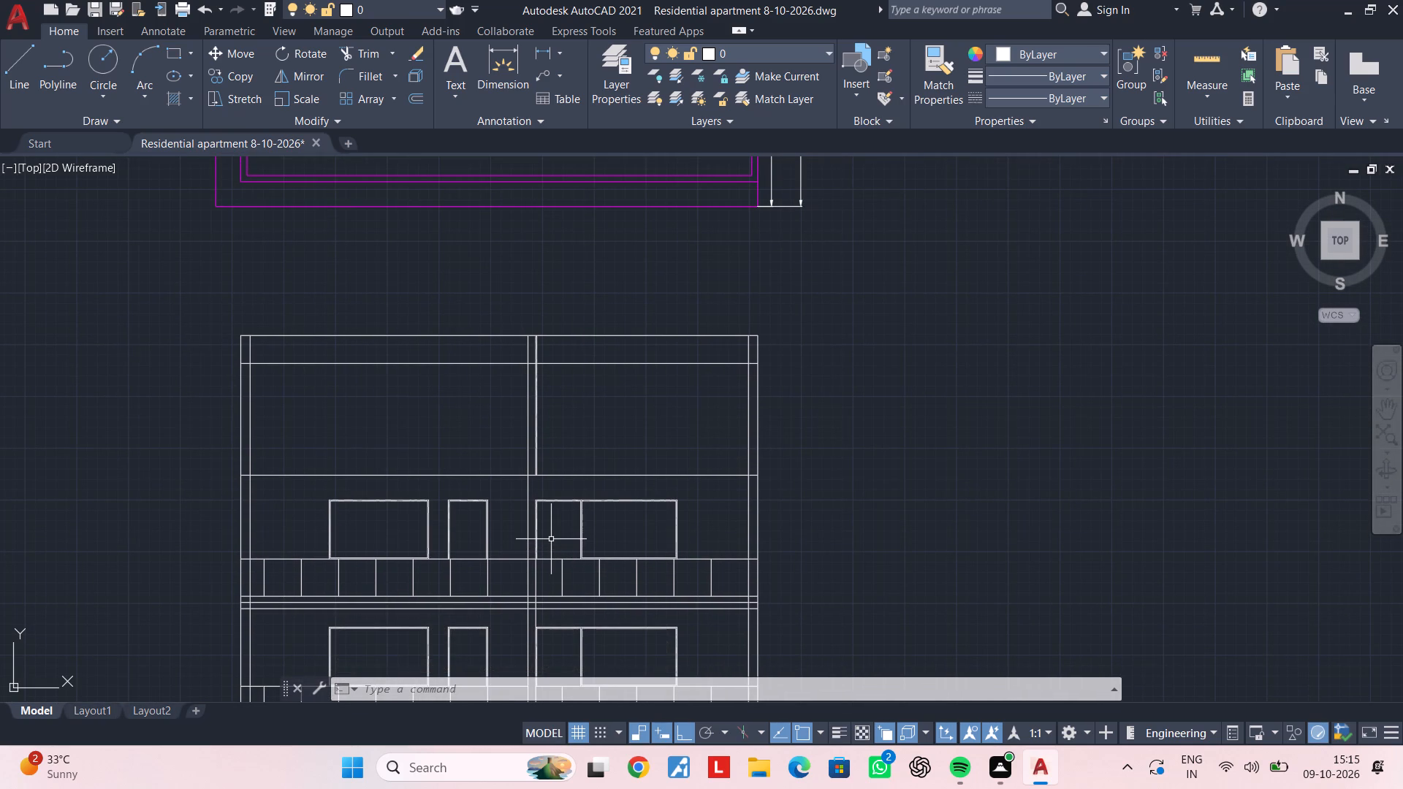
scroll(551, 539, "down", 1)
middle_click_drag(551, 539, 573, 408)
scroll(570, 448, "up", 1)
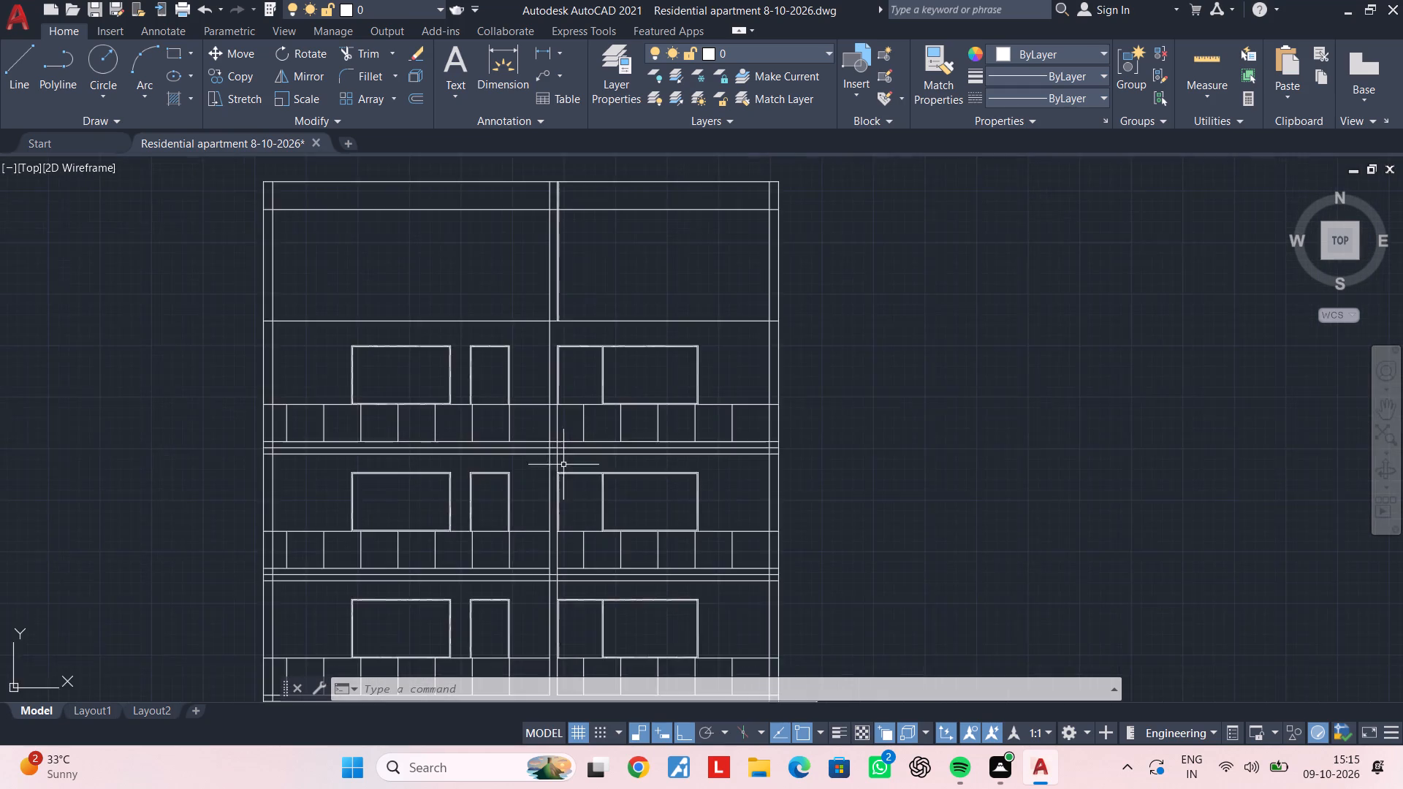
scroll(558, 472, "up", 4)
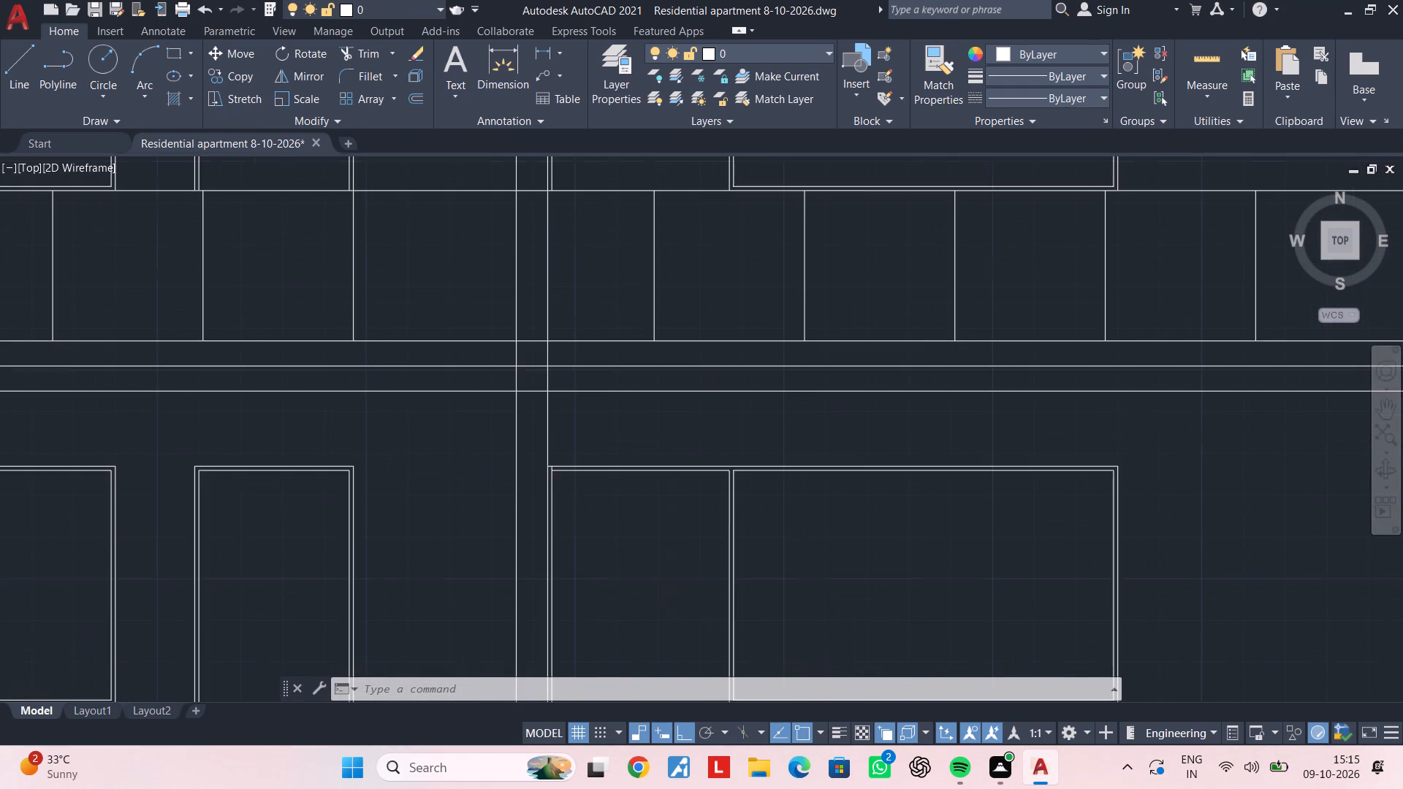
scroll(550, 492, "down", 2)
middle_click_drag(550, 492, 559, 377)
scroll(558, 410, "down", 3)
middle_click_drag(558, 417, 555, 454)
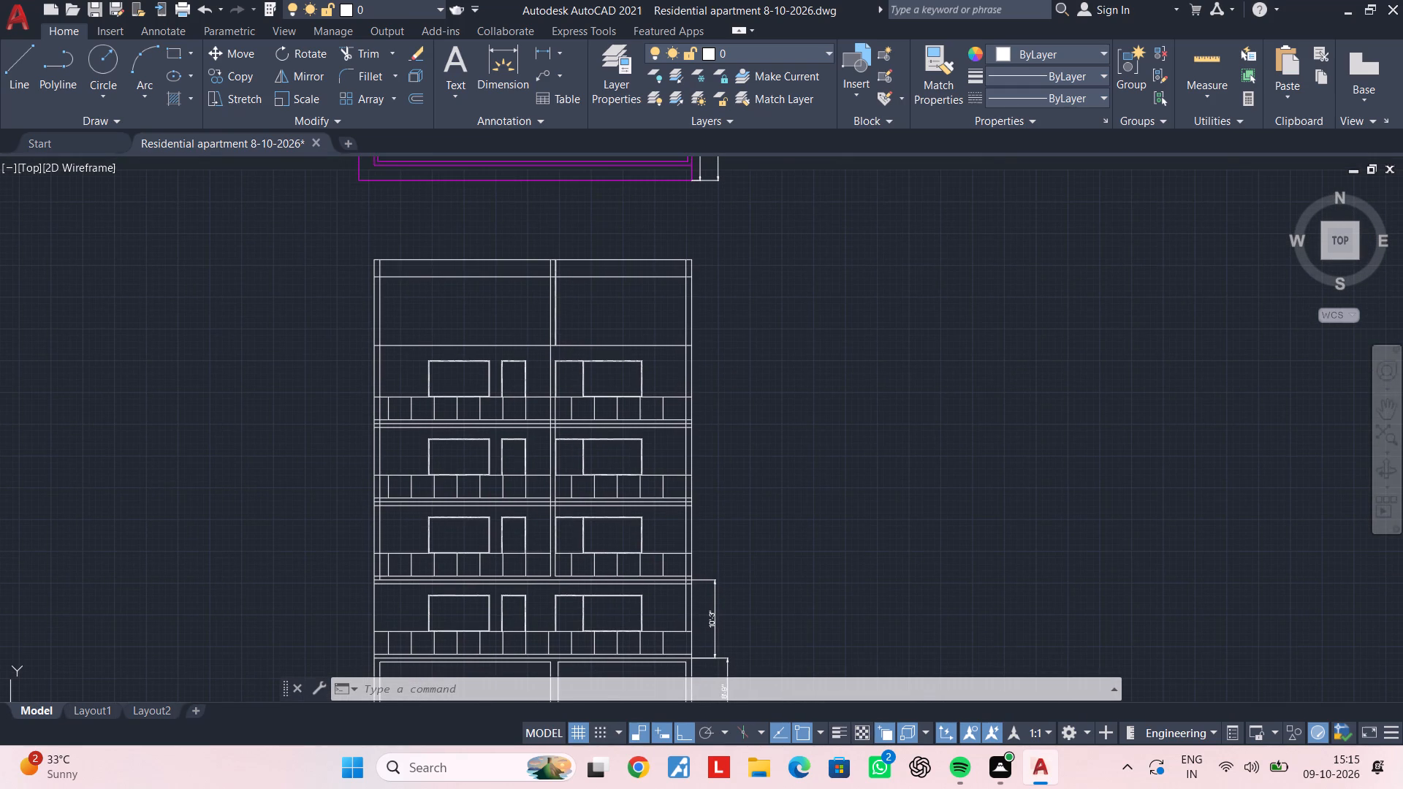
Trim the bottom and top lines of the top floor's divided band between the two central vertical lines.
scroll(547, 425, "up", 2)
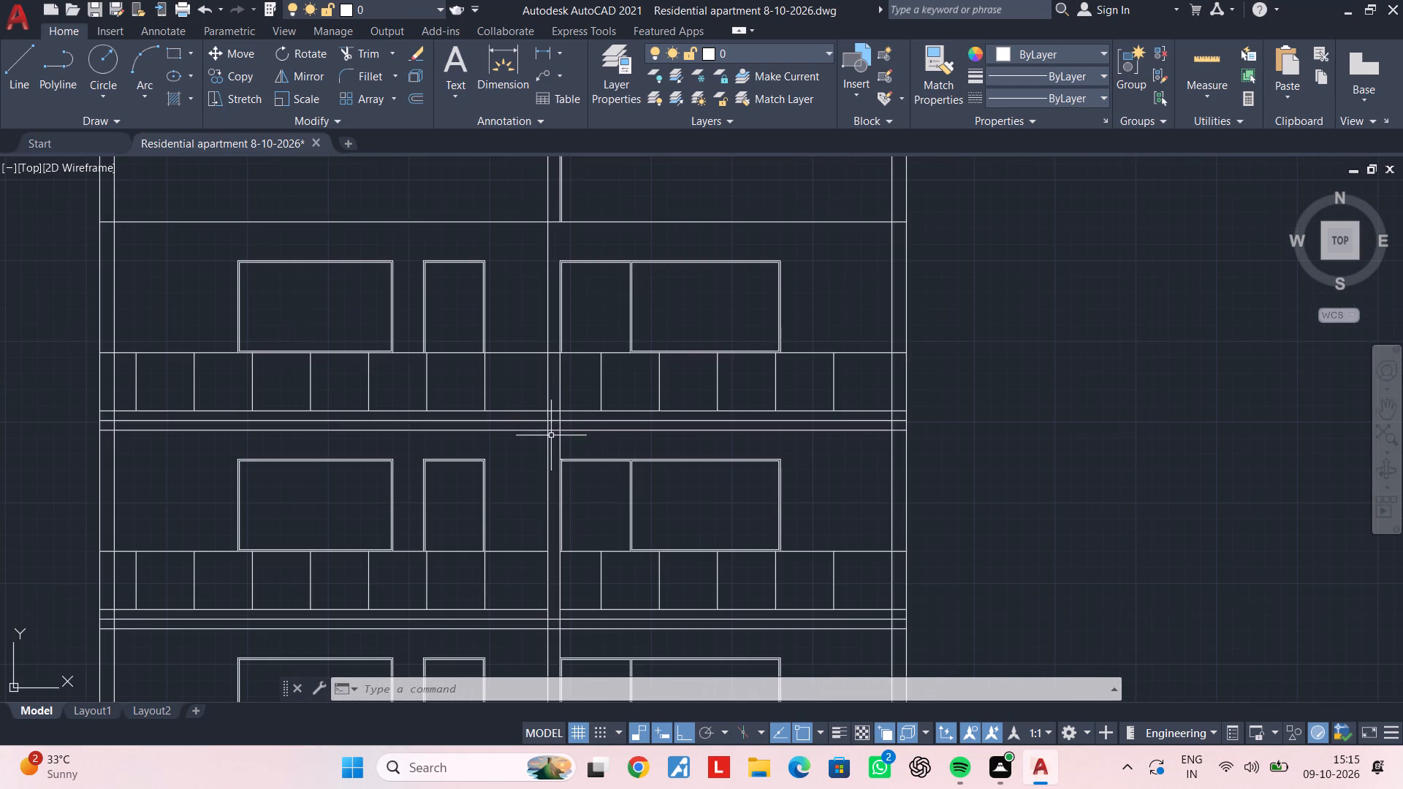
middle_click_drag(549, 429, 550, 494)
scroll(549, 494, "up", 1)
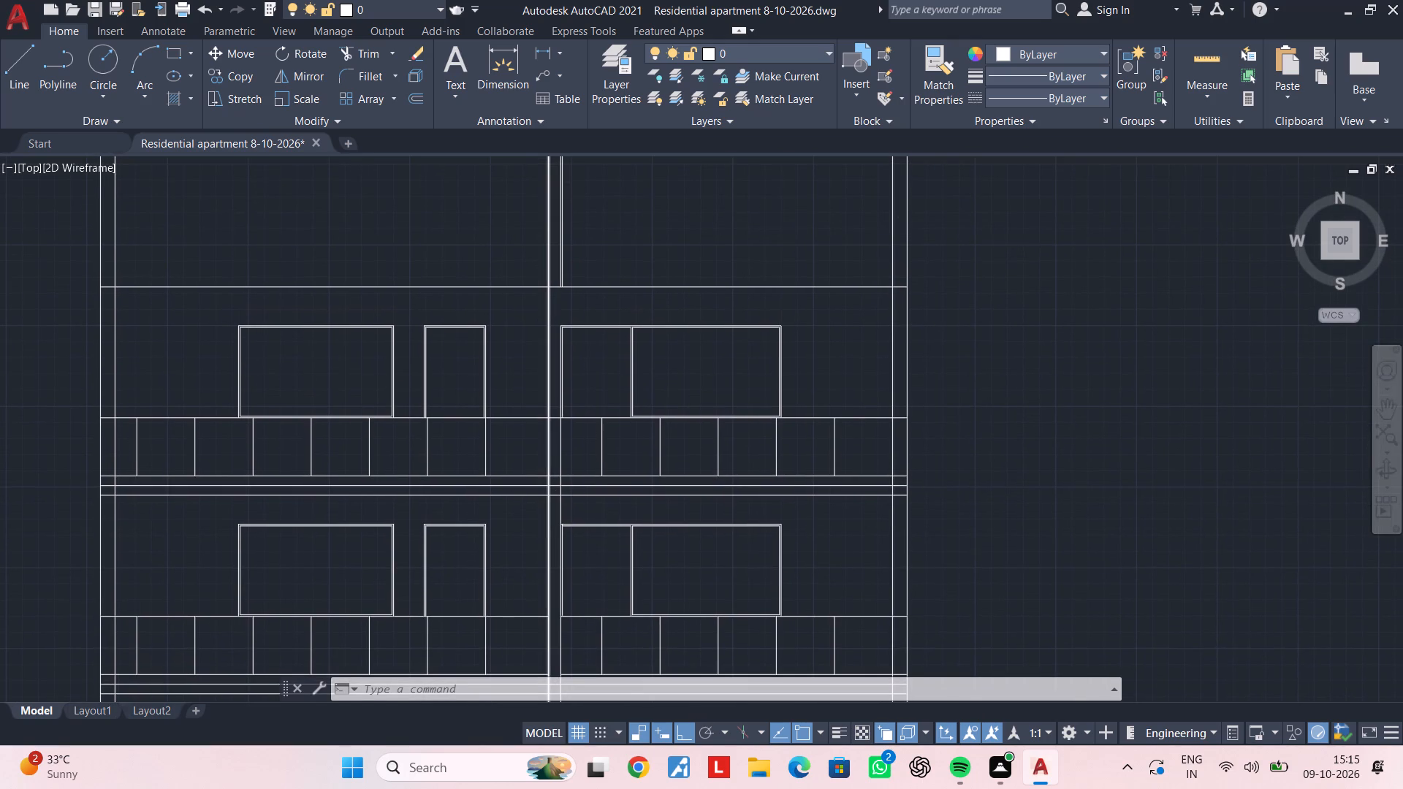
key("Escape")
key("t")
key("r")
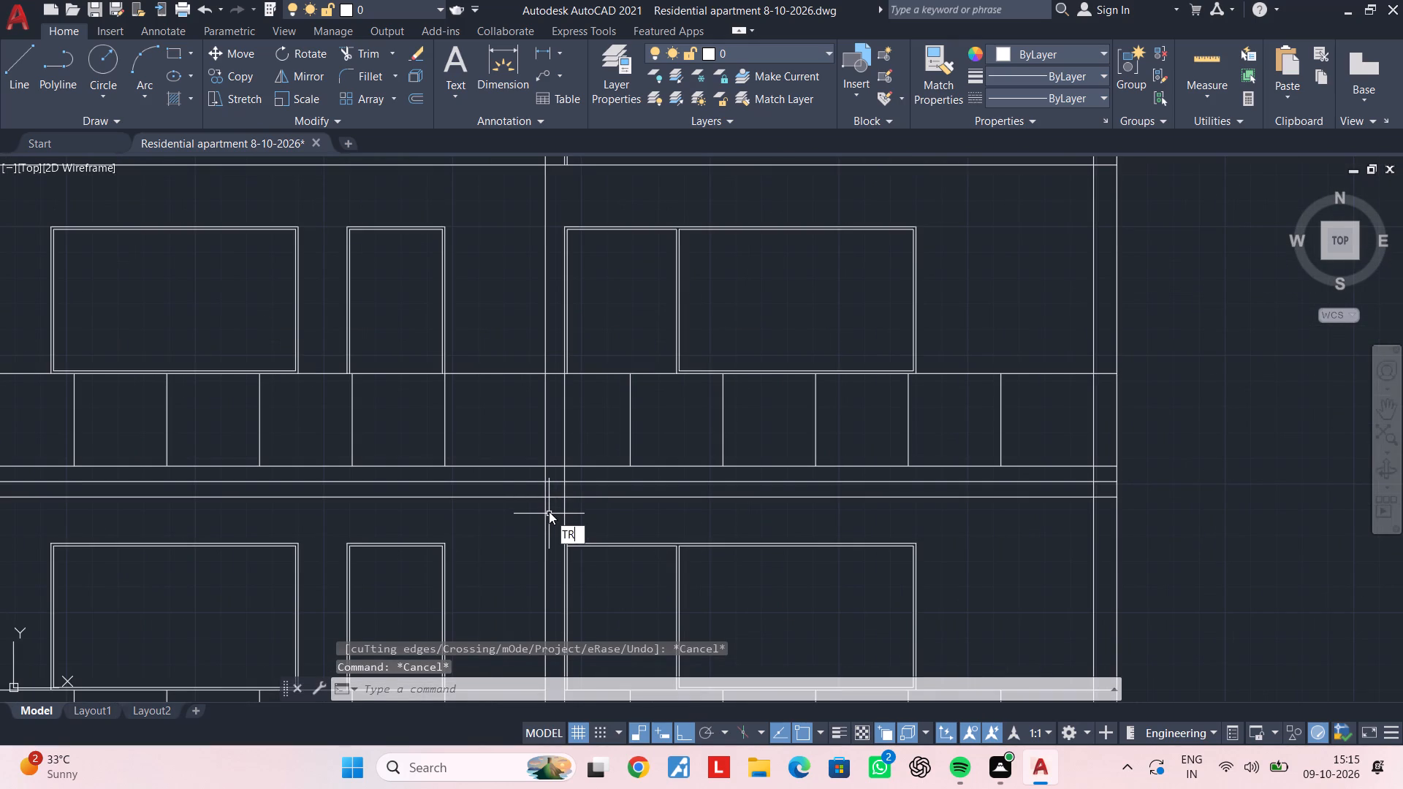
key("space")
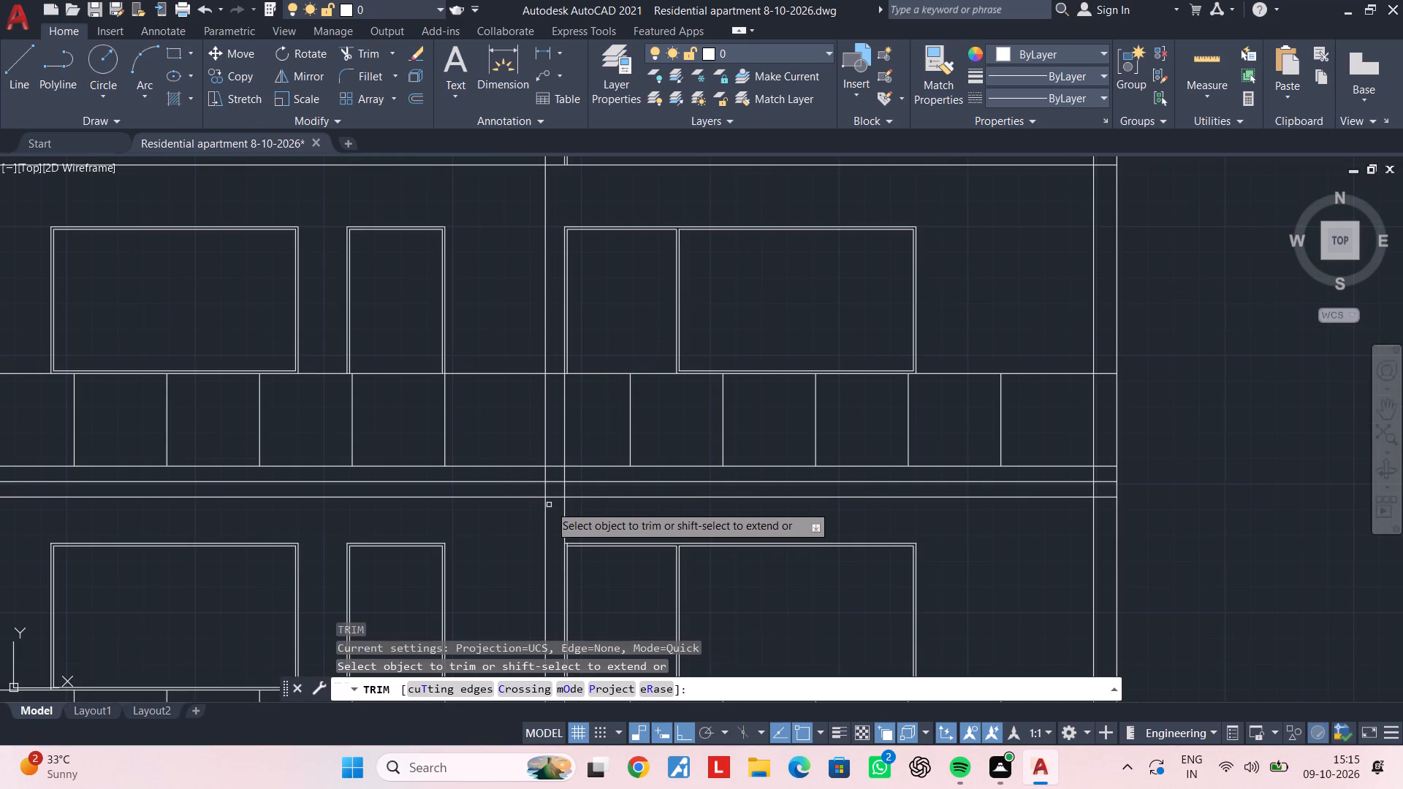
scroll(555, 481, "up", 1)
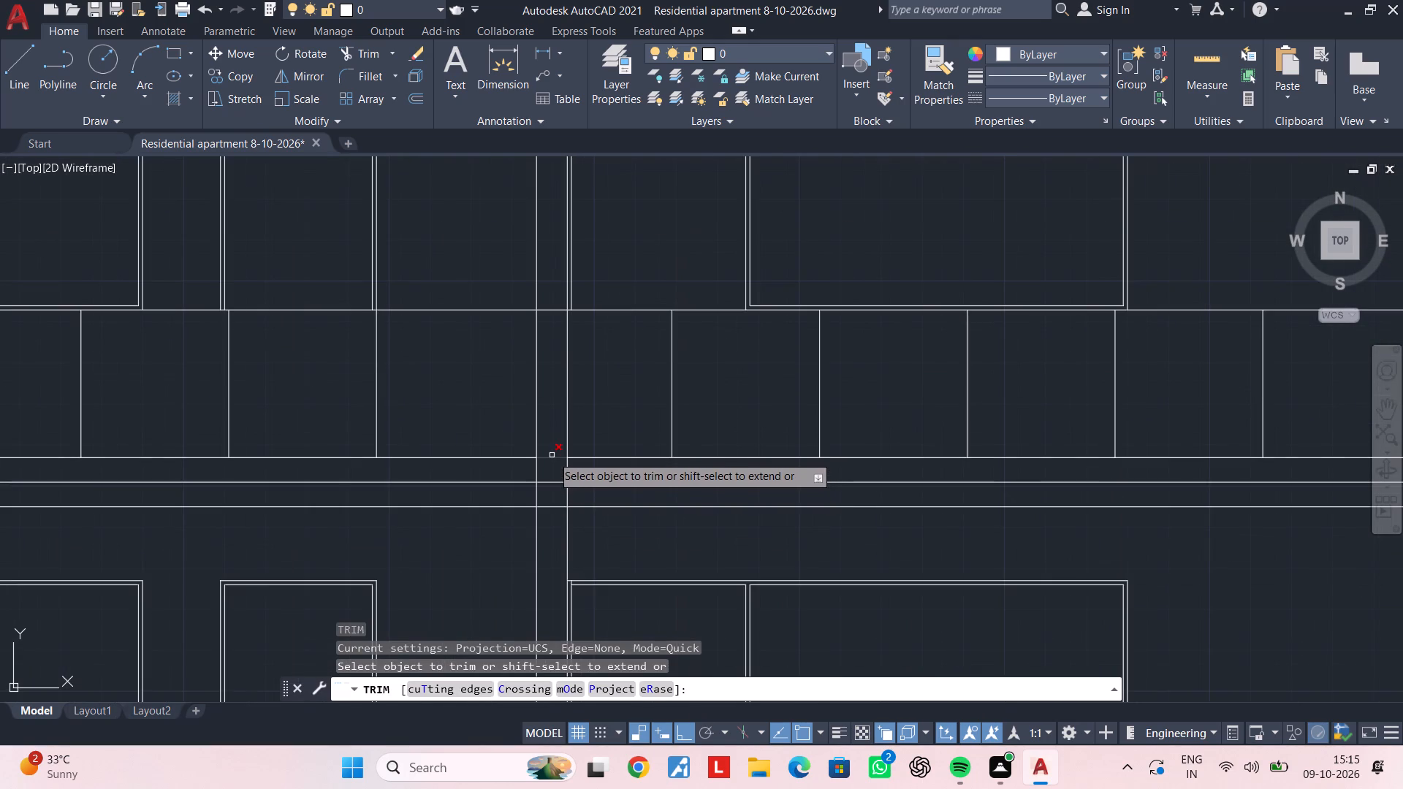
left_click(552, 457)
middle_click_drag(560, 386, 562, 519)
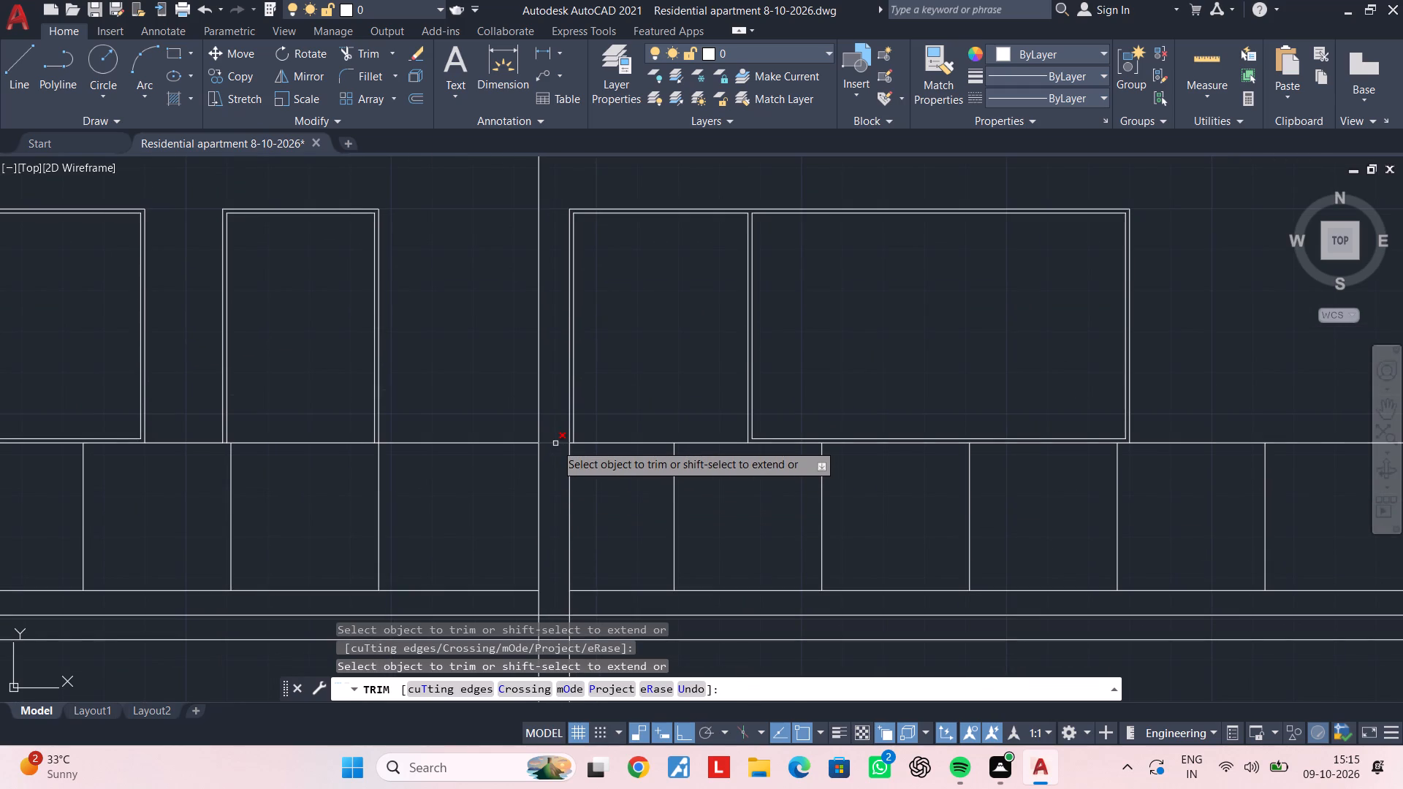
left_click(555, 443)
scroll(555, 424, "down", 1)
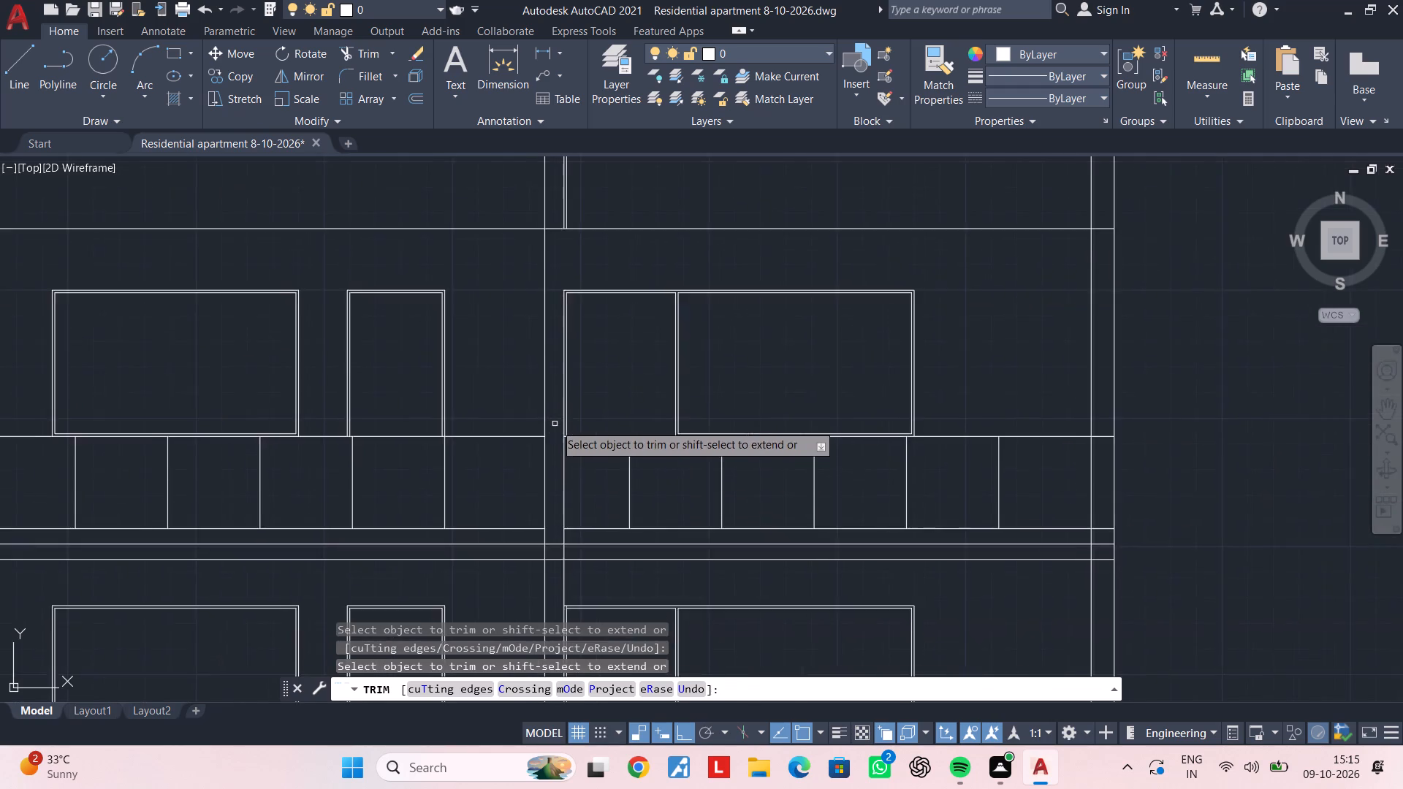
middle_click_drag(555, 424, 551, 625)
scroll(549, 446, "up", 1)
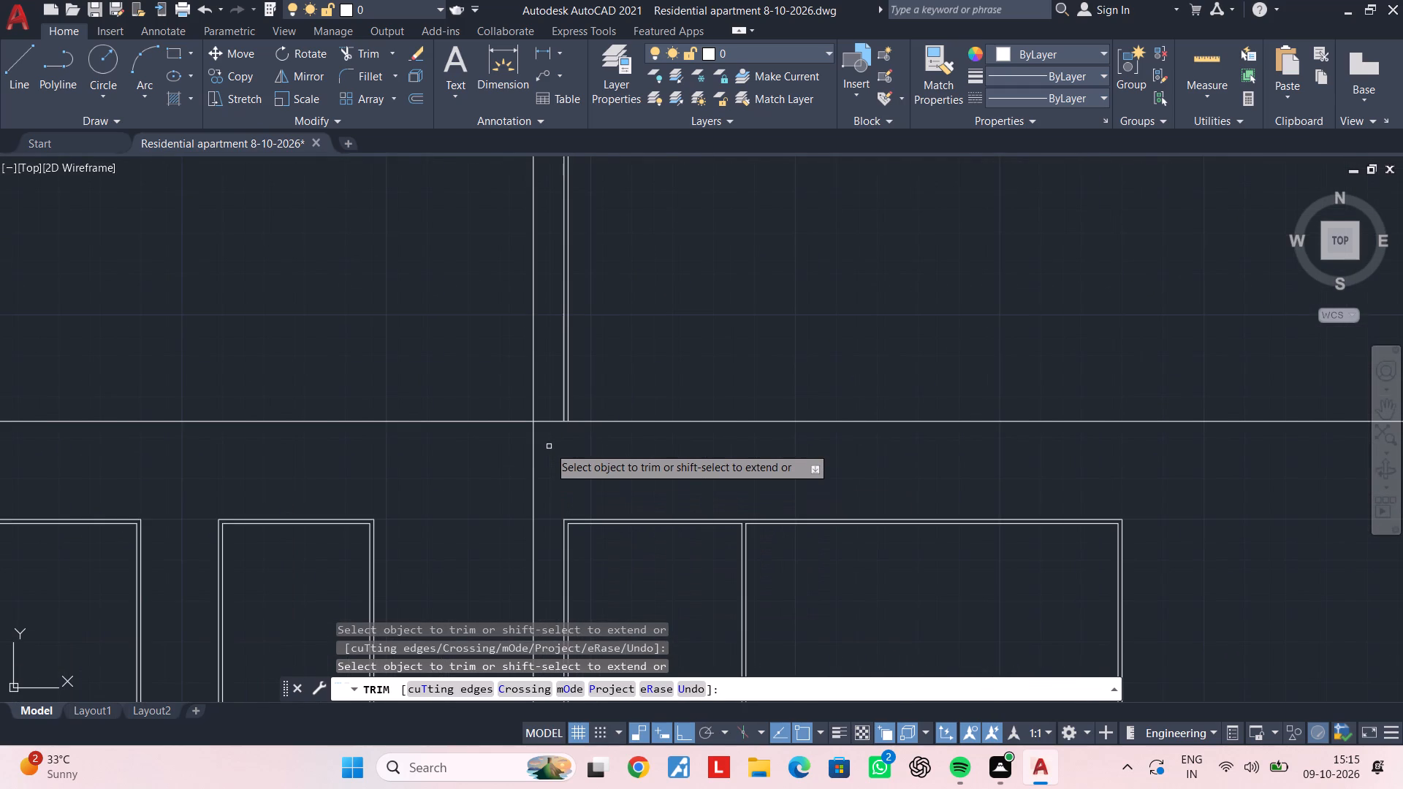
key("Escape")
key("Escape")
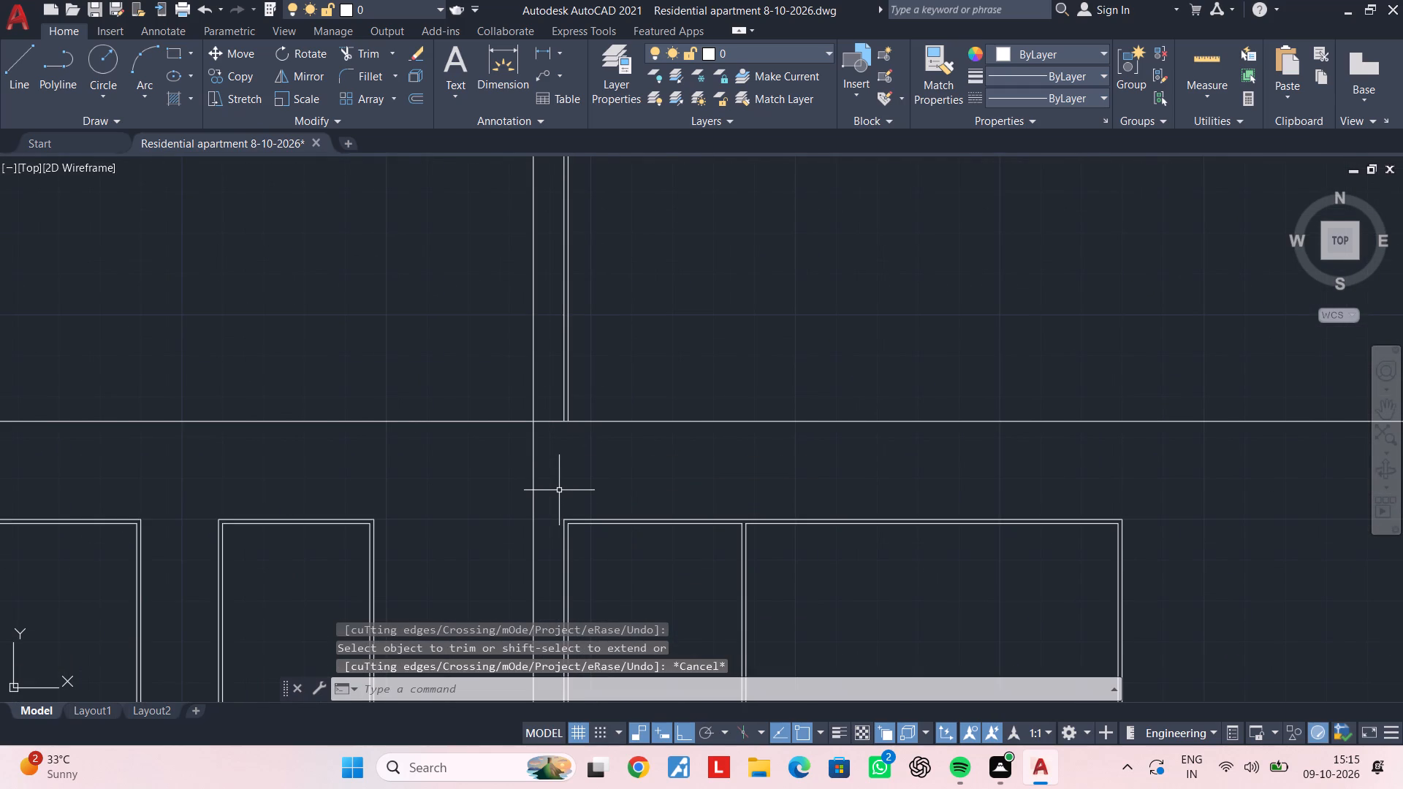
Extend the outer jamb line of the top floor's right-hand frame up to the horizontal line above its head.
type("EX")
key("space")
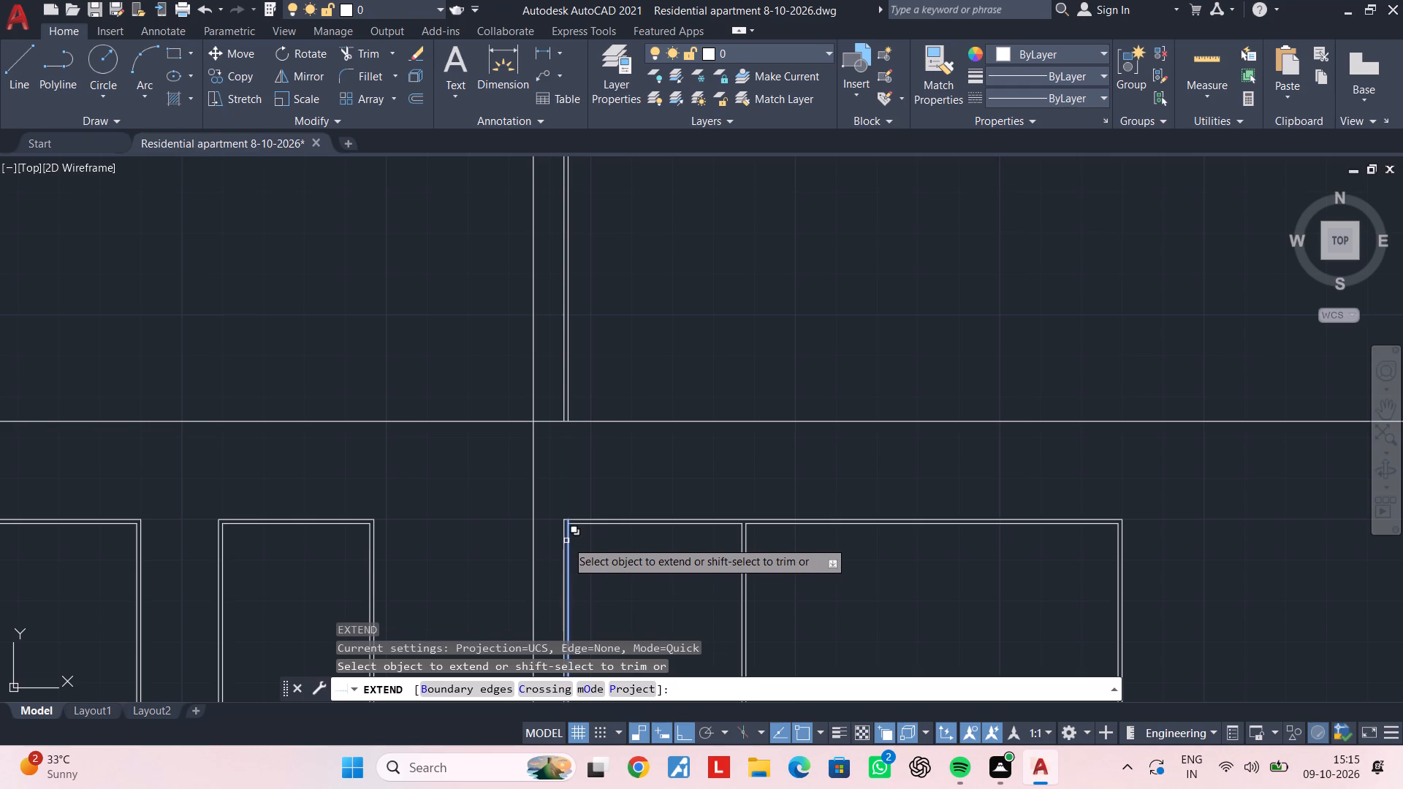
left_click(565, 541)
key("Escape")
key("Escape")
key("Escape")
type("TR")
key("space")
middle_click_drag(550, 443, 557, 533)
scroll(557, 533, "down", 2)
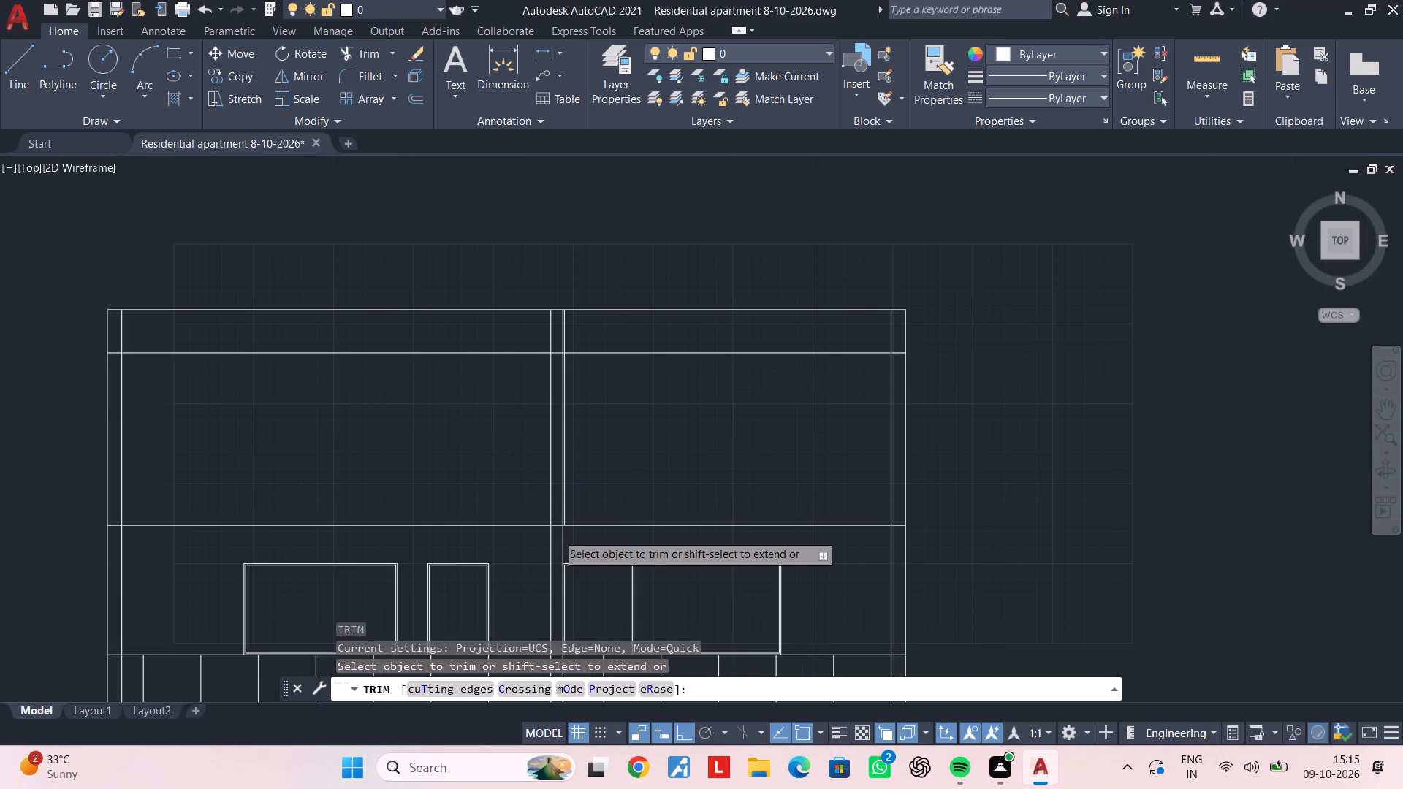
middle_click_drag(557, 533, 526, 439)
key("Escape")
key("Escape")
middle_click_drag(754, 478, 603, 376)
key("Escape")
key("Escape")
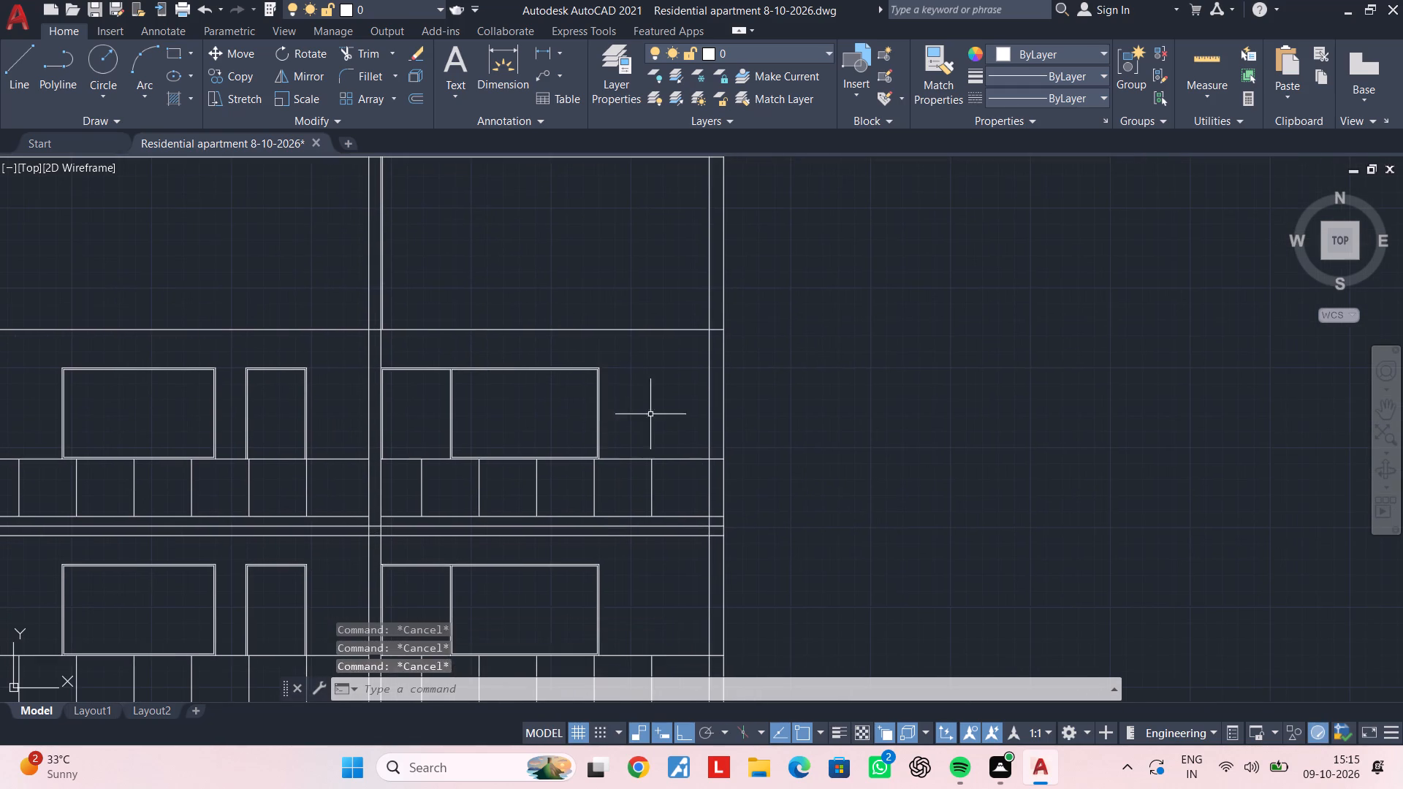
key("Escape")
Examine the whole front elevation, from the top storey to the base, against the floor plan above it.
middle_click_drag(656, 397, 646, 435)
key("Escape")
key("Escape")
key("Escape")
key("Escape")
key("Escape")
key("Escape")
scroll(646, 449, "down", 2)
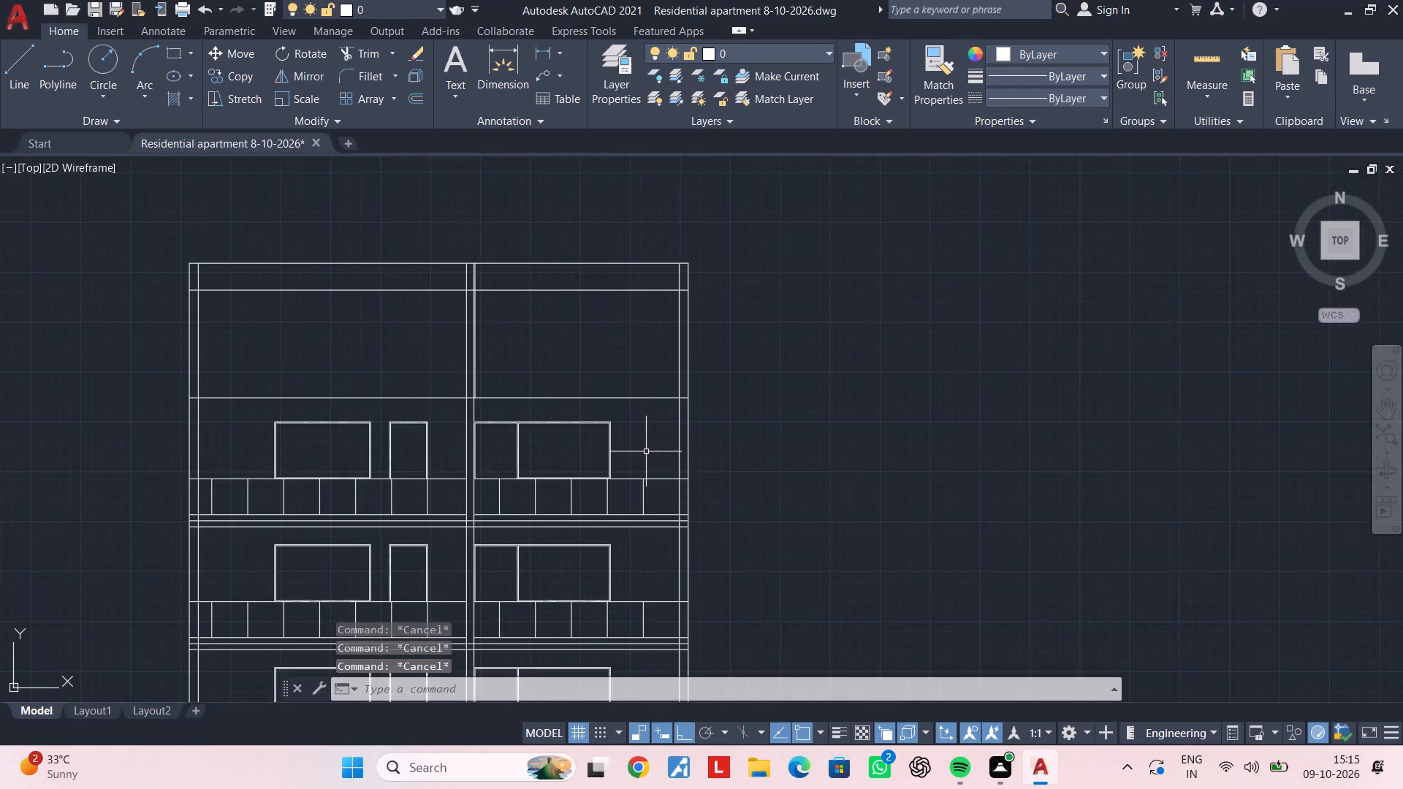
middle_click_drag(646, 452, 603, 454)
middle_click_drag(601, 459, 589, 365)
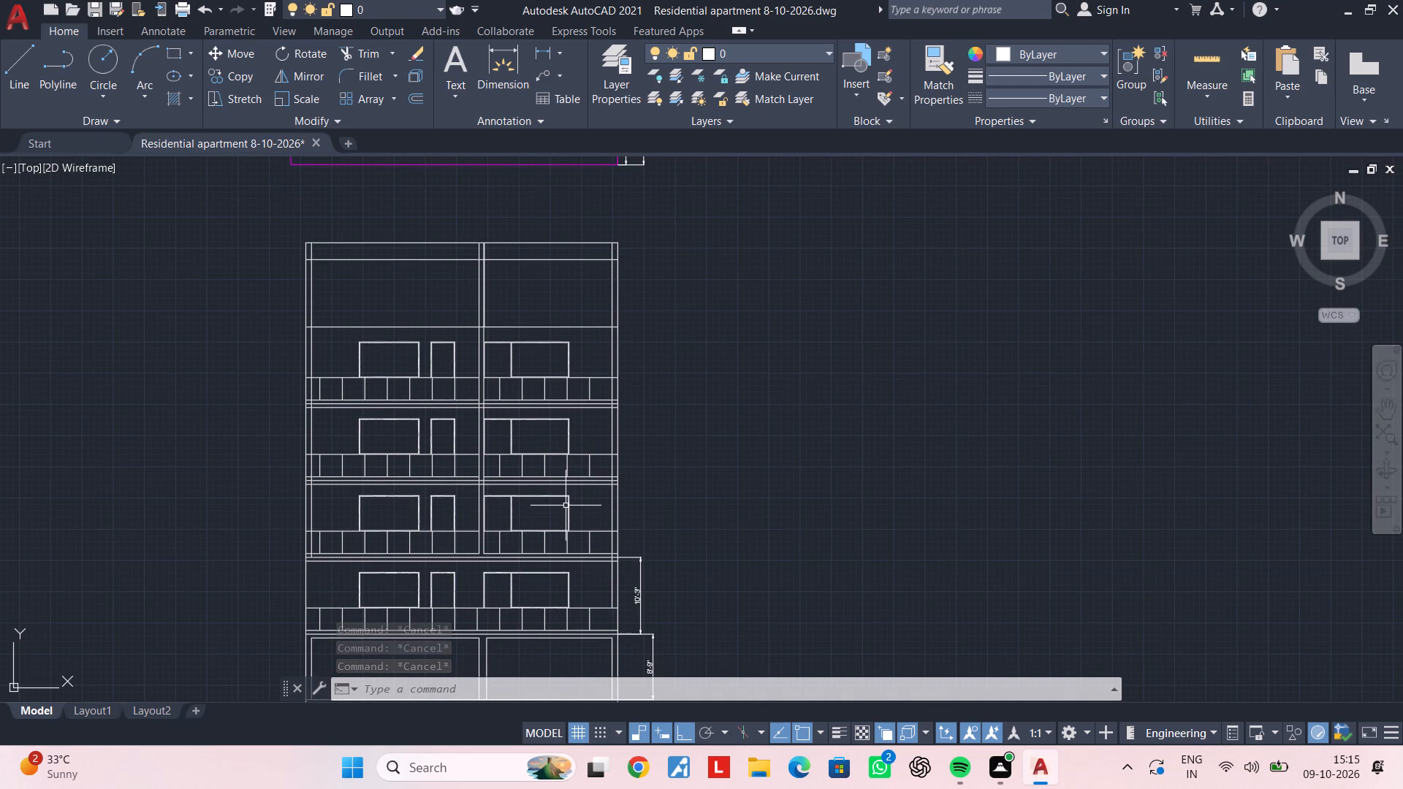
scroll(596, 435, "up", 1)
middle_click_drag(589, 385, 603, 566)
middle_click_drag(608, 545, 626, 384)
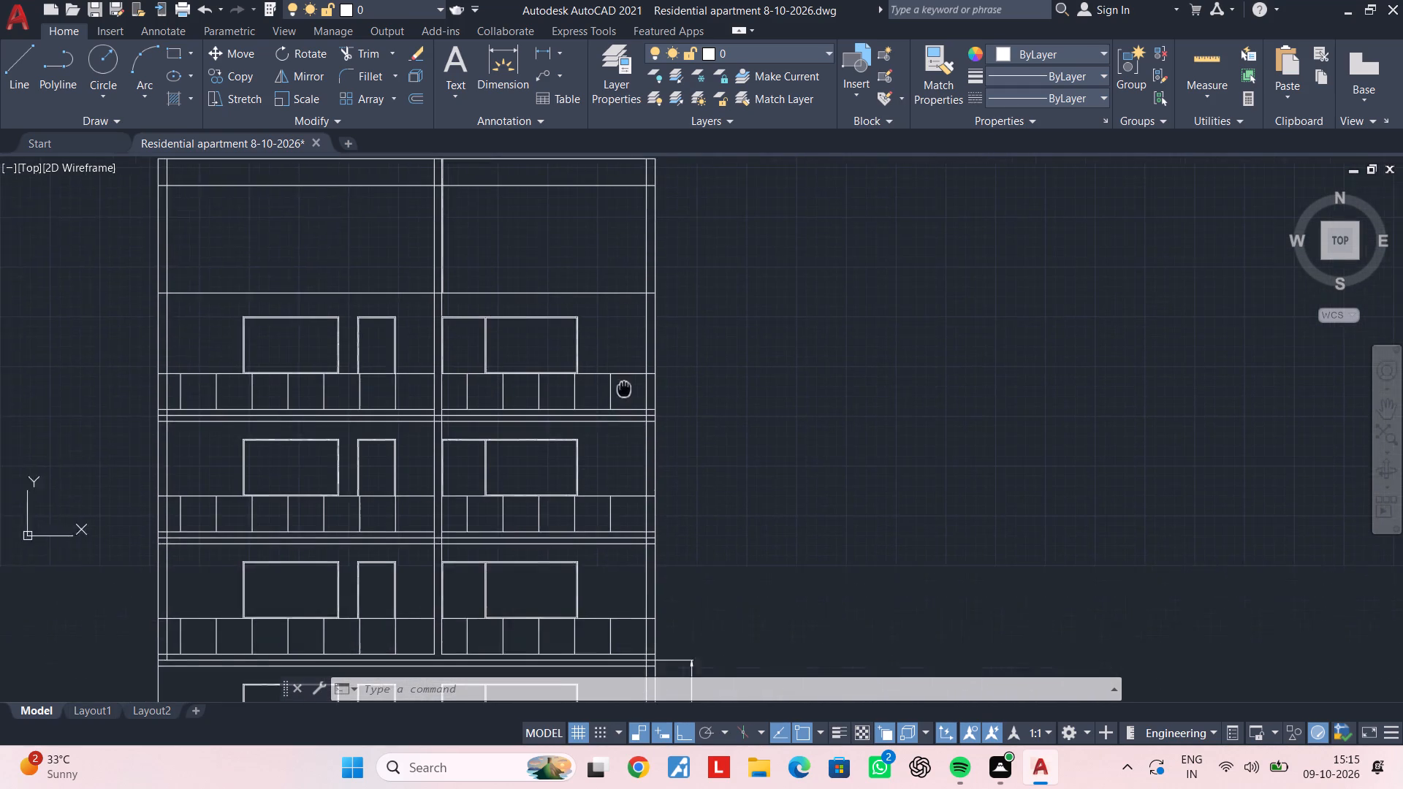
middle_click_drag(626, 384, 624, 389)
scroll(640, 486, "down", 1)
middle_click_drag(639, 487, 616, 370)
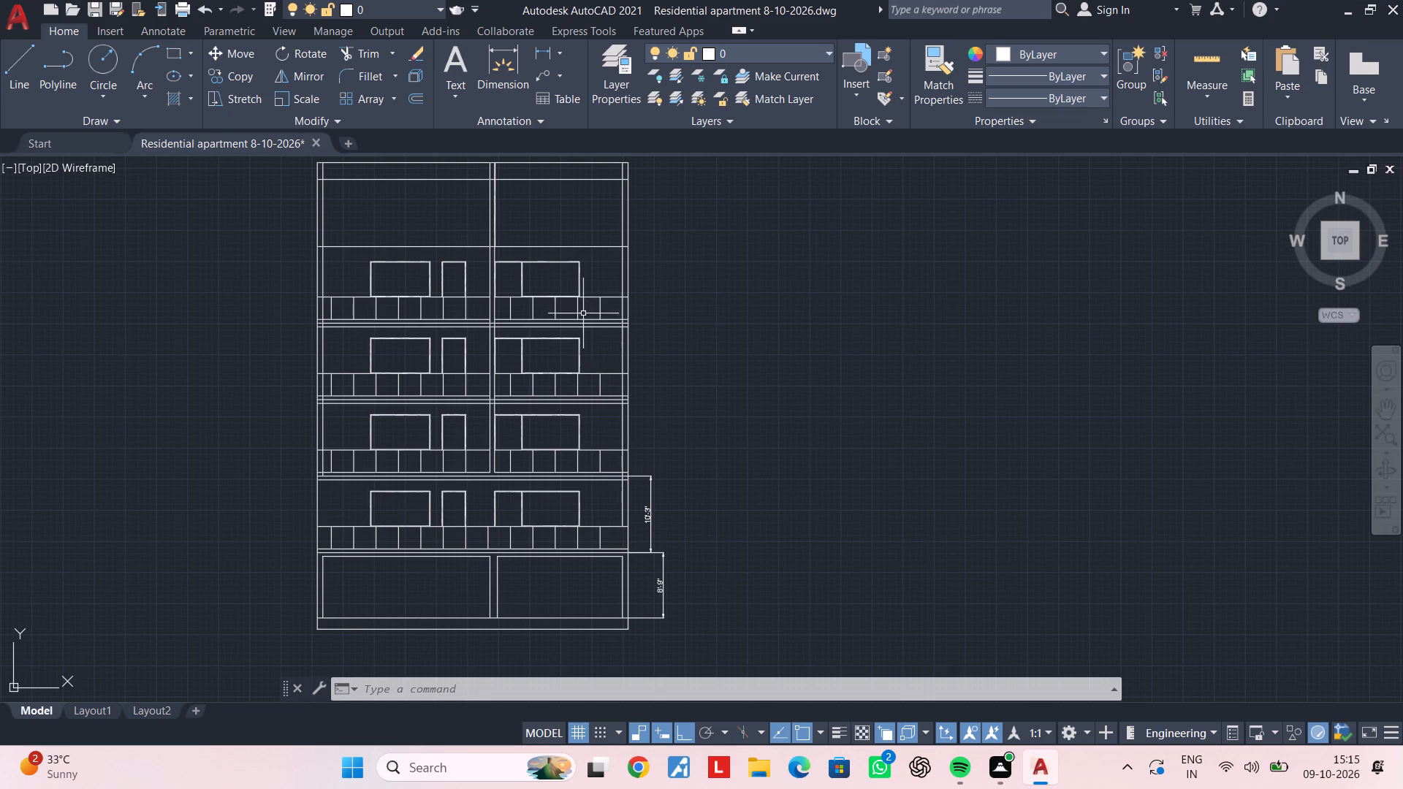
middle_click_drag(580, 328, 585, 523)
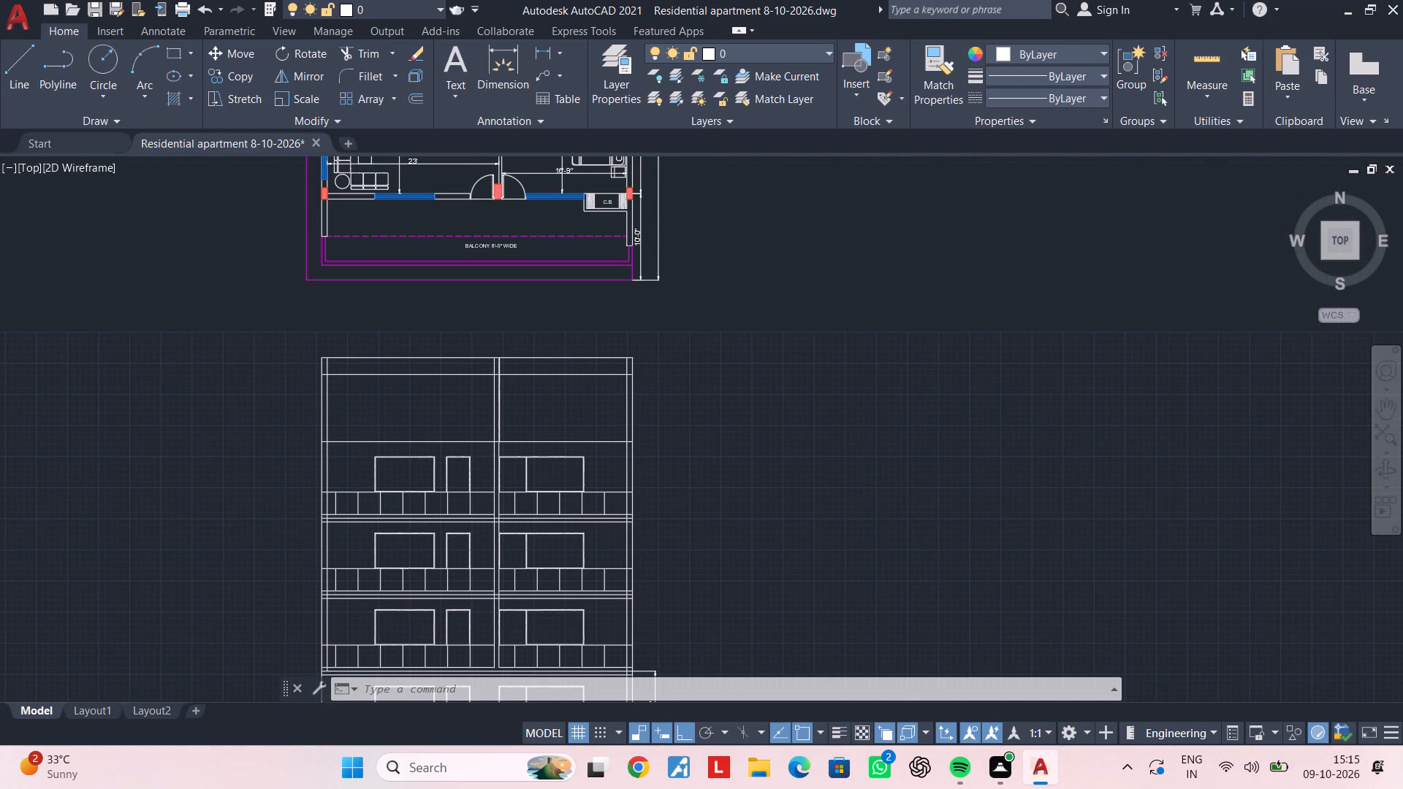
key("Escape")
scroll(717, 508, "down", 1)
middle_click_drag(717, 508, 643, 397)
key("Escape")
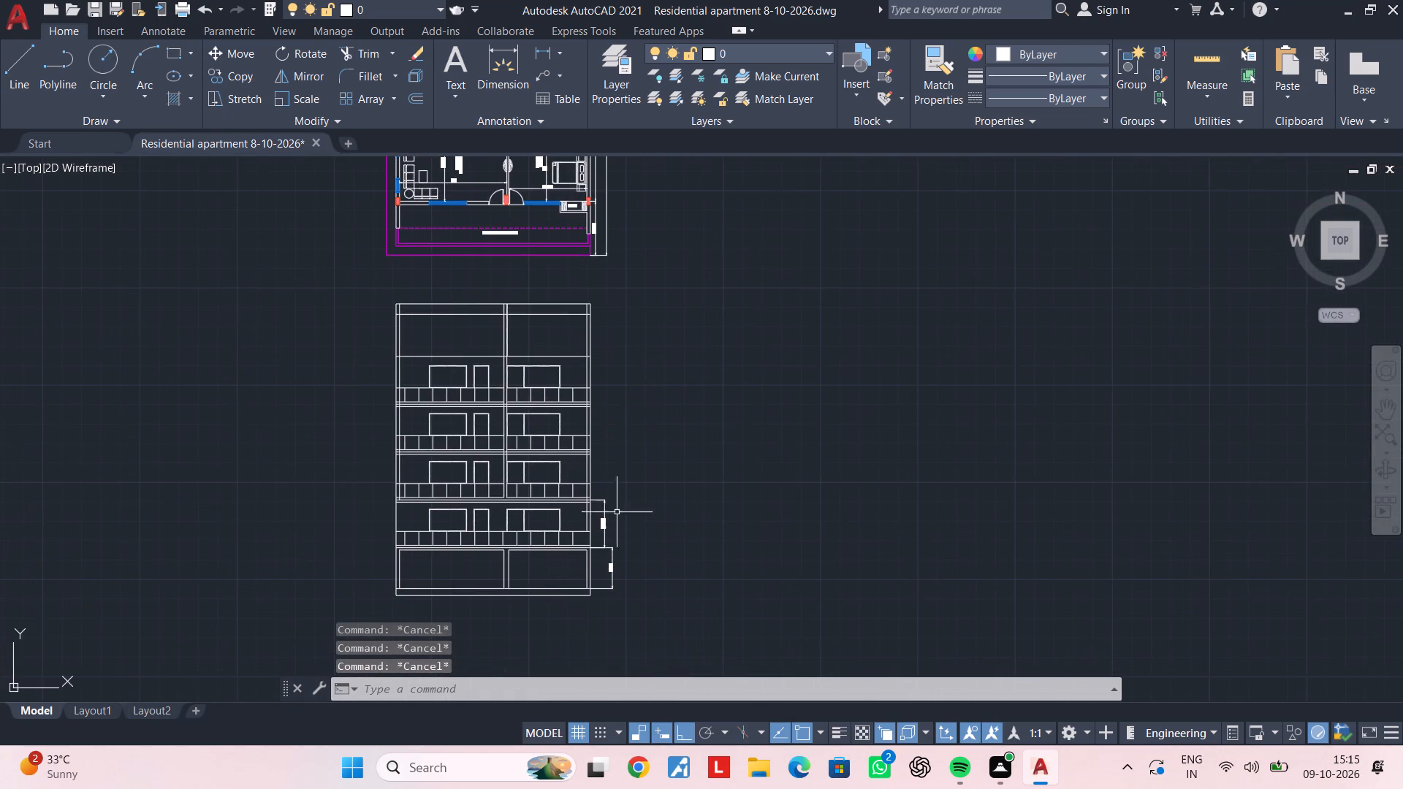
Examine the upper storeys of the front elevation beneath the floor plan.
scroll(611, 521, "up", 2)
middle_click_drag(593, 532, 574, 696)
middle_click_drag(551, 503, 560, 563)
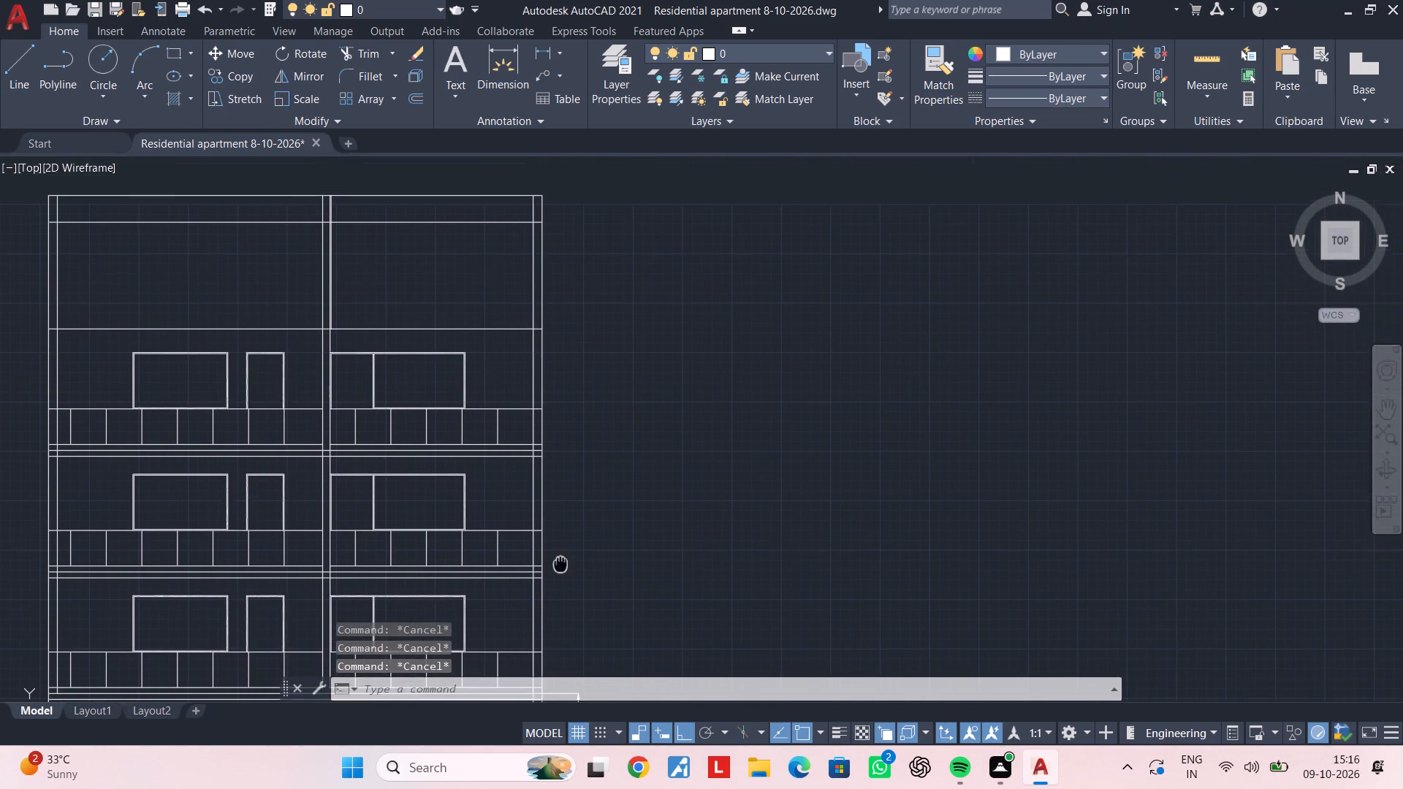
middle_click_drag(560, 563, 560, 564)
middle_click_drag(550, 464, 571, 574)
middle_click_drag(536, 546, 571, 545)
middle_click_drag(575, 506, 574, 533)
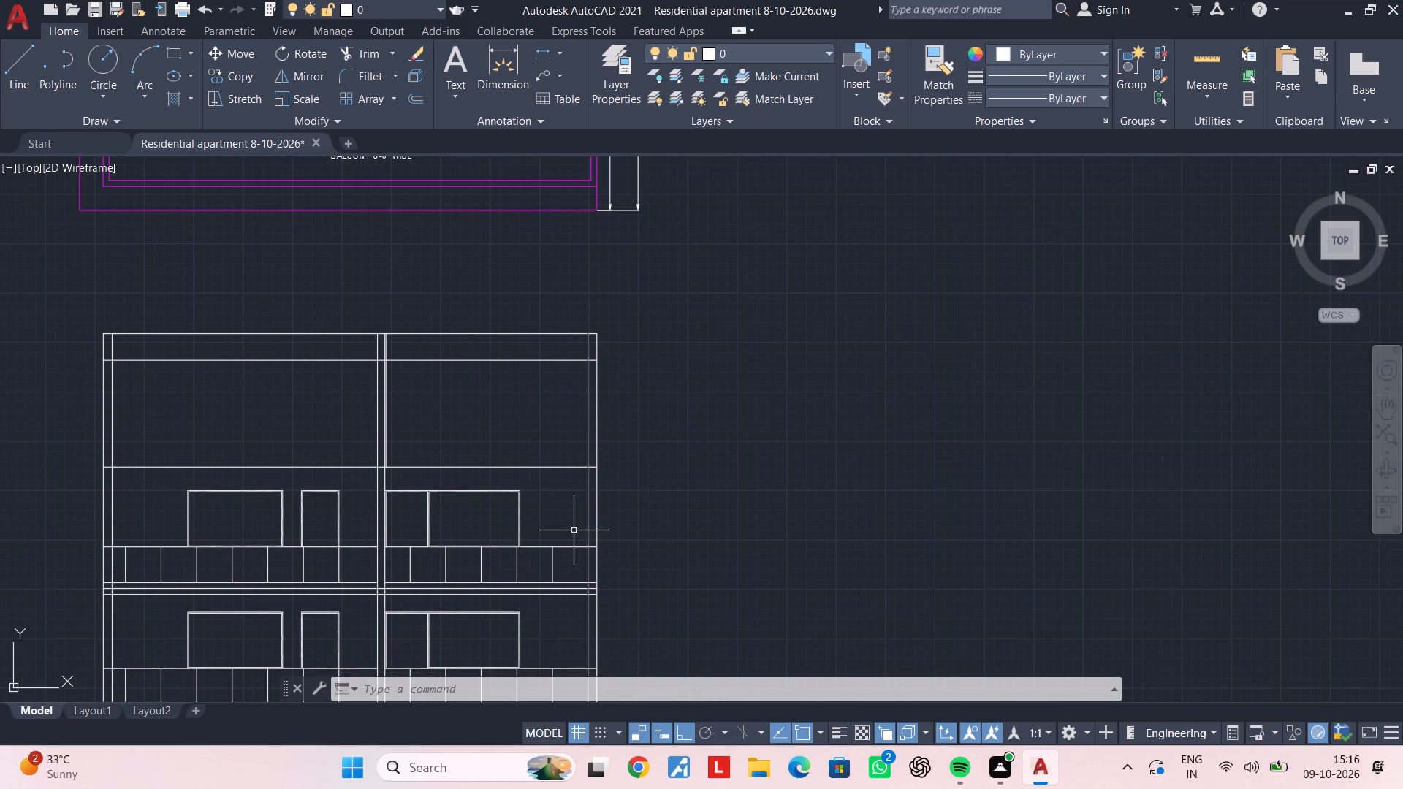
scroll(585, 527, "down", 2)
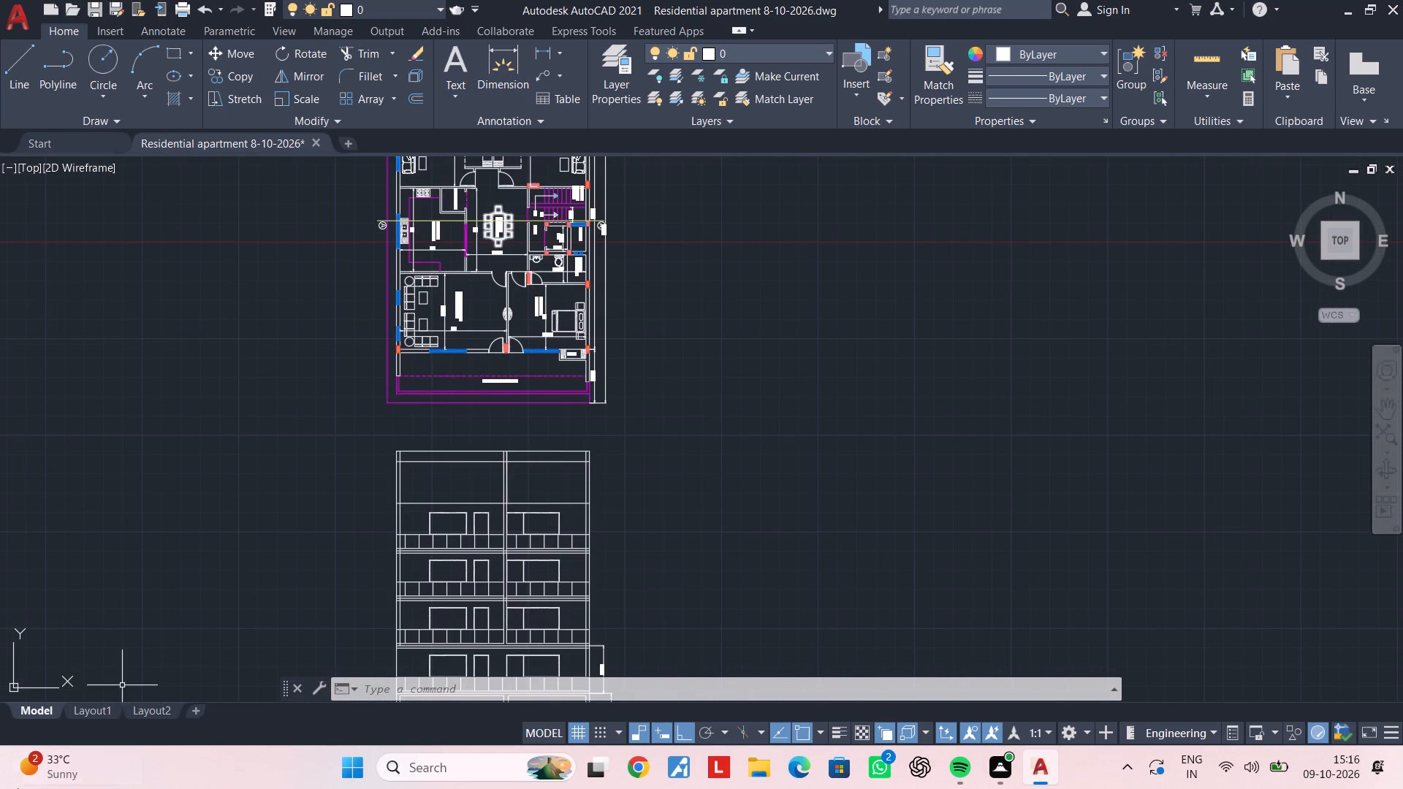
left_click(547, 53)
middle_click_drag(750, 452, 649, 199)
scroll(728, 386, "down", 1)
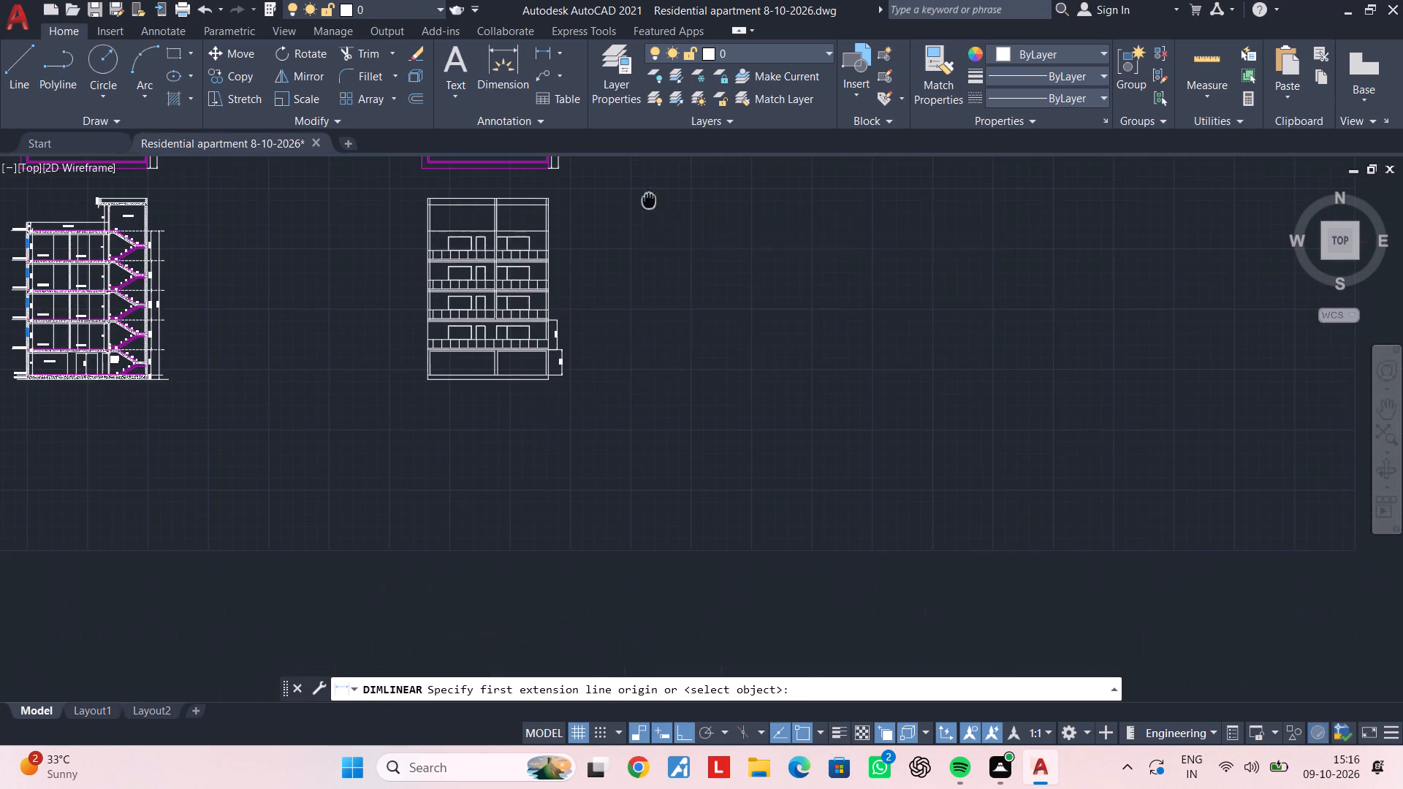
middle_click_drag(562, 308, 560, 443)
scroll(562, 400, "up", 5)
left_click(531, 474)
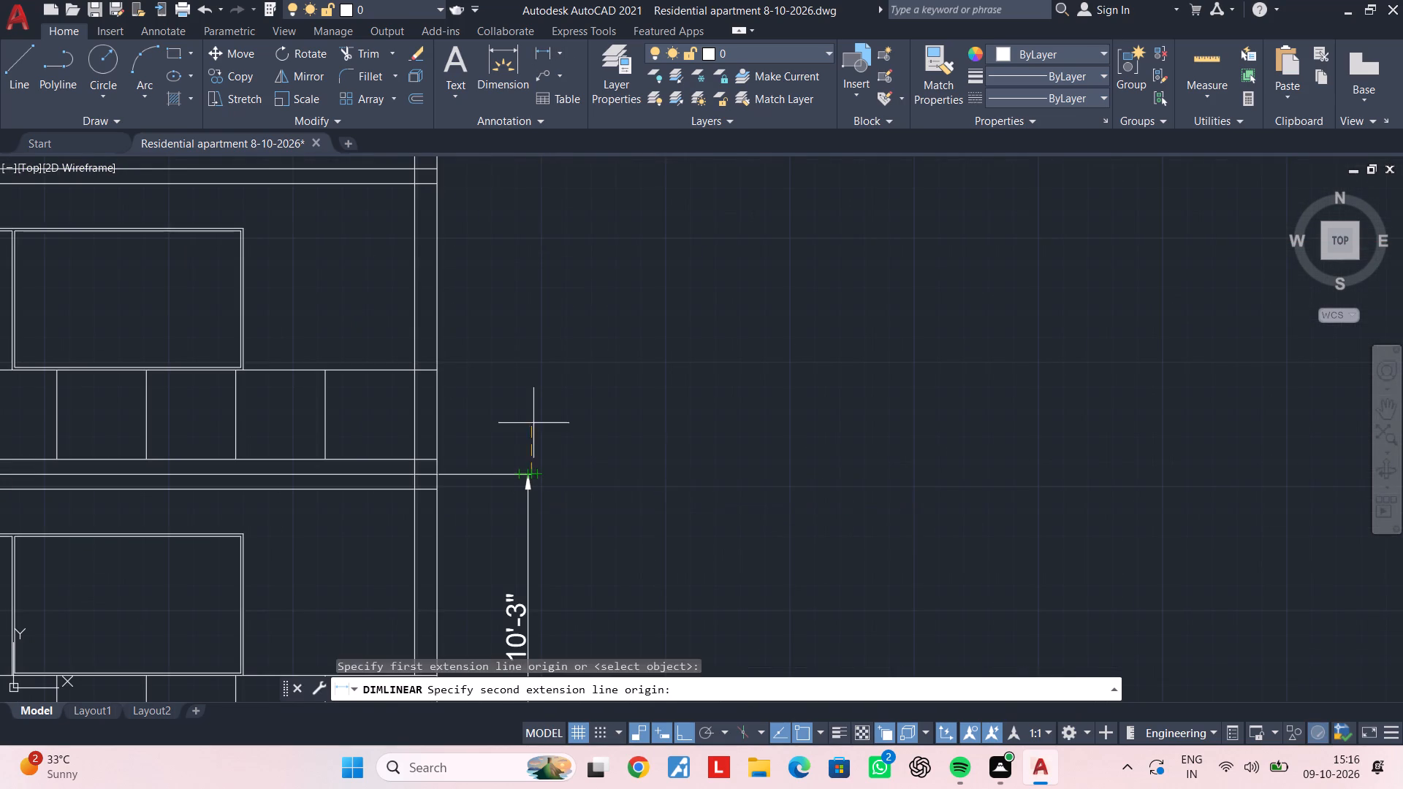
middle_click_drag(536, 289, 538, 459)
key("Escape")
Add a vertical linear dimension for the second balcony floor's floor-to-floor height, in line with the dimension of the floor below.
key("space")
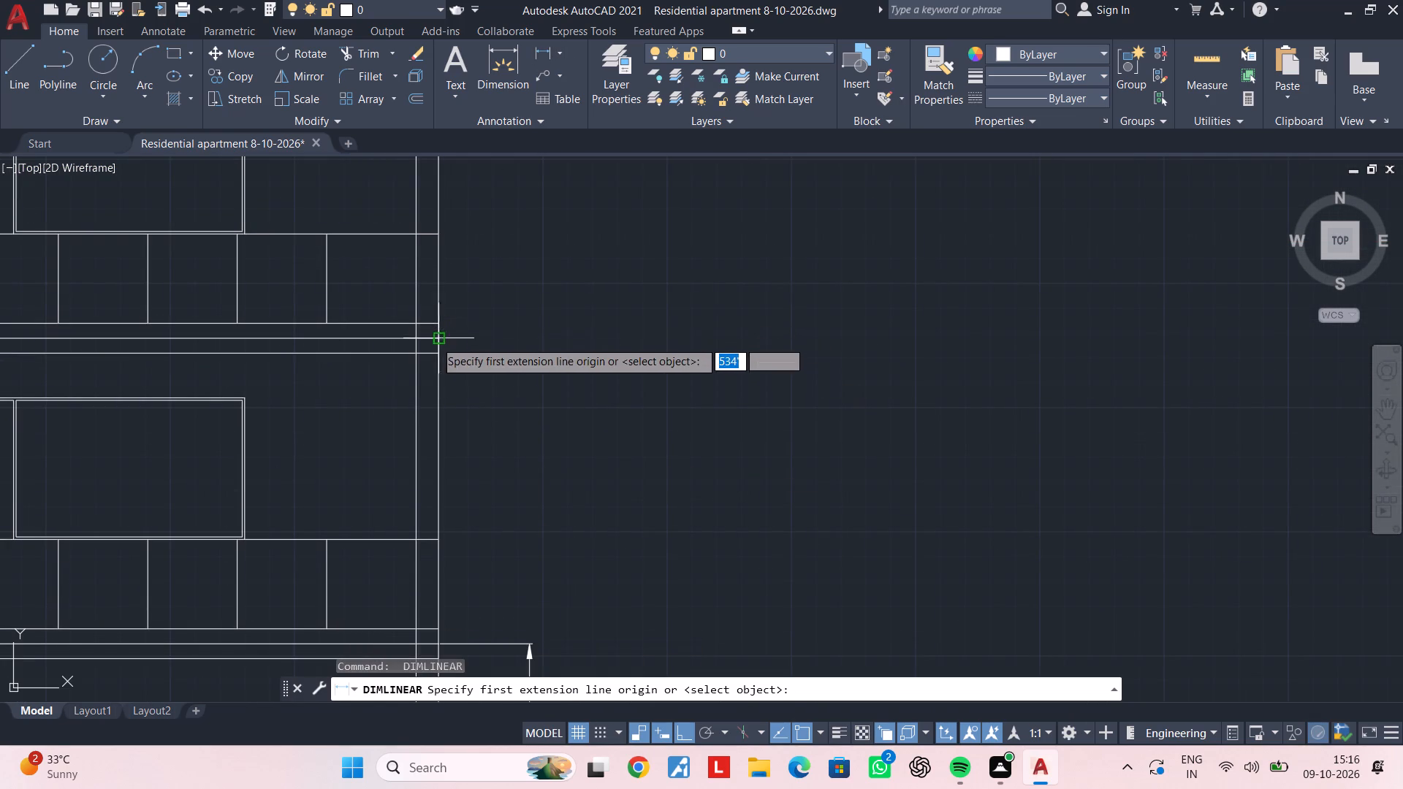
left_click(443, 335)
middle_click_drag(451, 422, 449, 320)
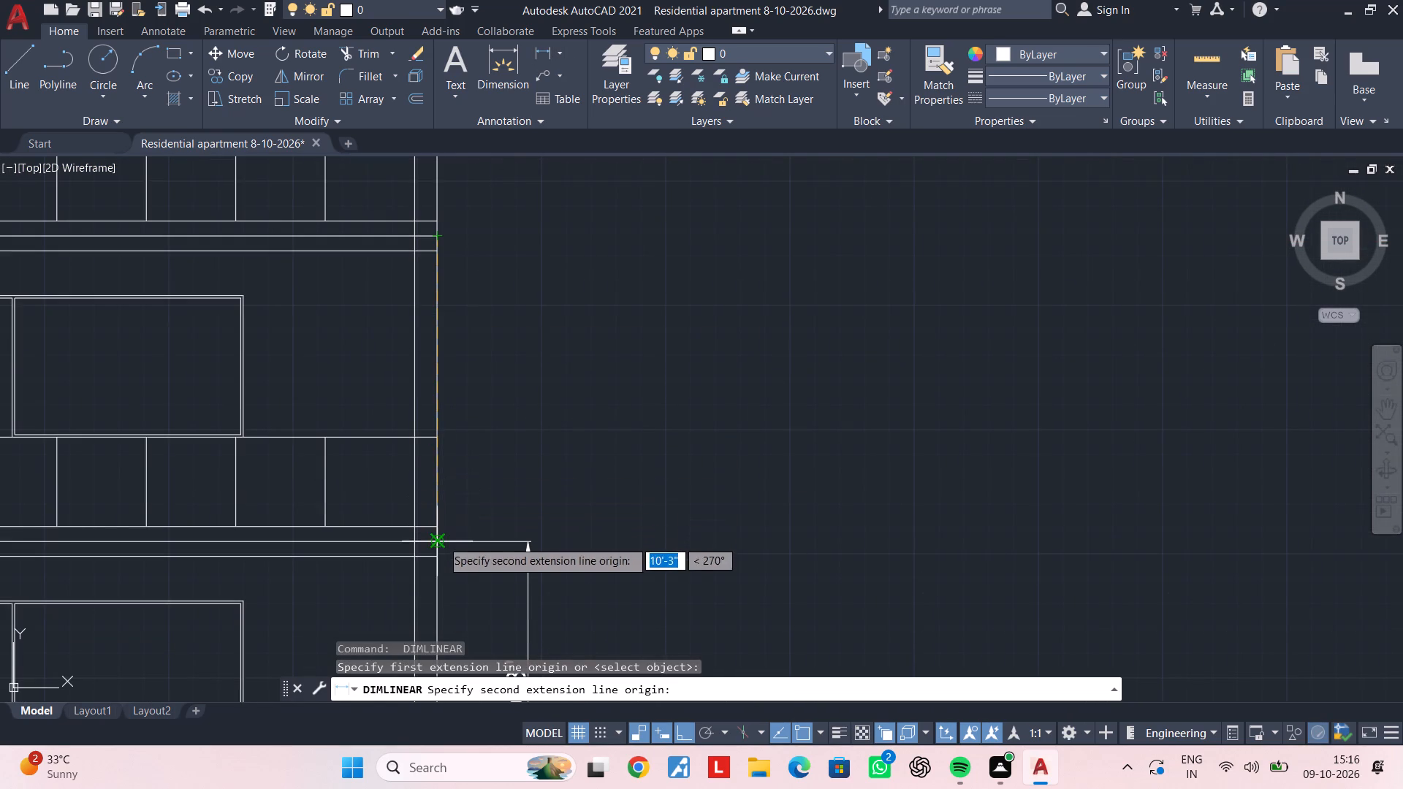
left_click(439, 542)
left_click(527, 544)
Add a vertical linear dimension for the third balcony floor's floor-to-floor height, continuing the chain beside the elevation's right edge.
middle_click_drag(565, 281, 571, 517)
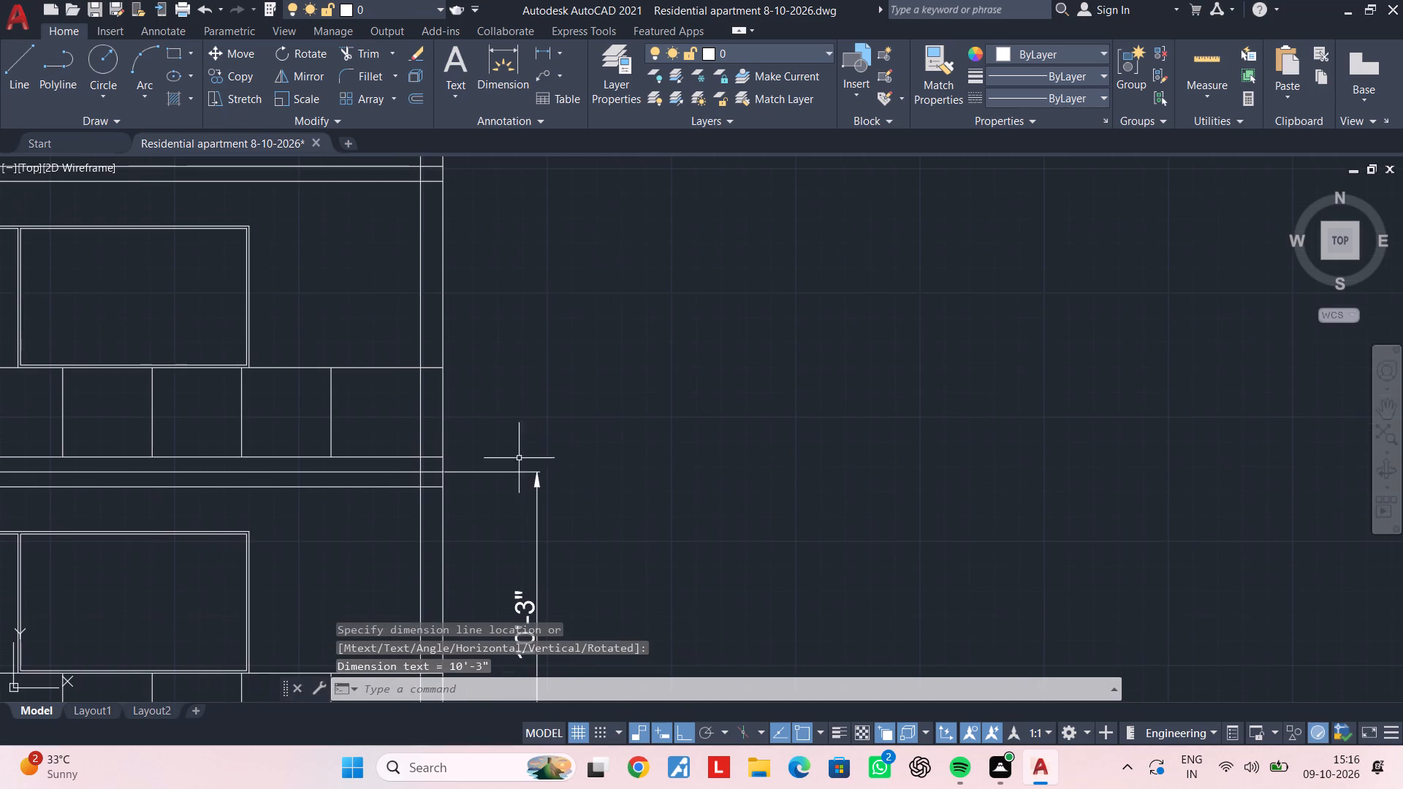
key("space")
middle_click_drag(452, 194, 453, 312)
scroll(444, 297, "up", 1)
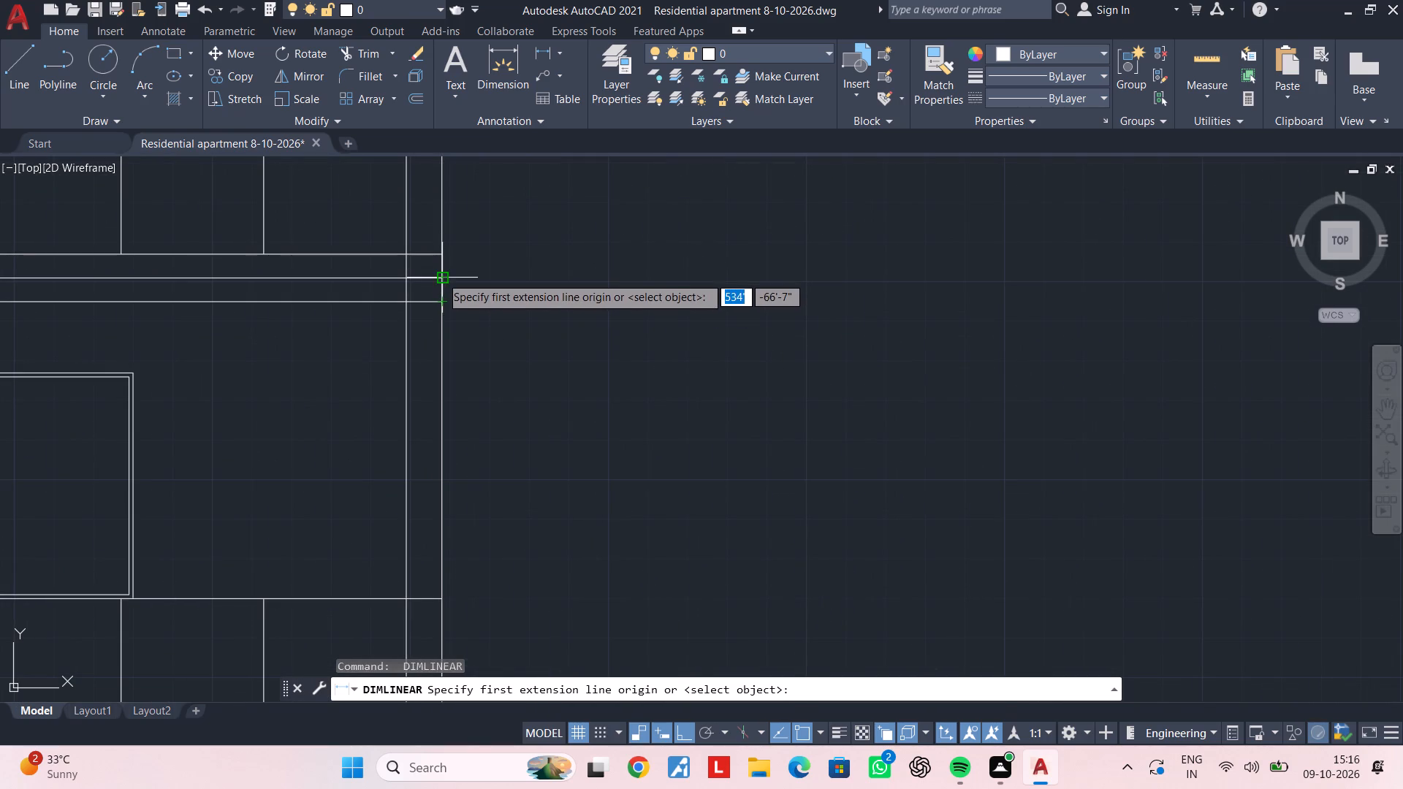
left_click(441, 276)
middle_click_drag(449, 362, 447, 224)
scroll(449, 315, "down", 1)
left_click(439, 473)
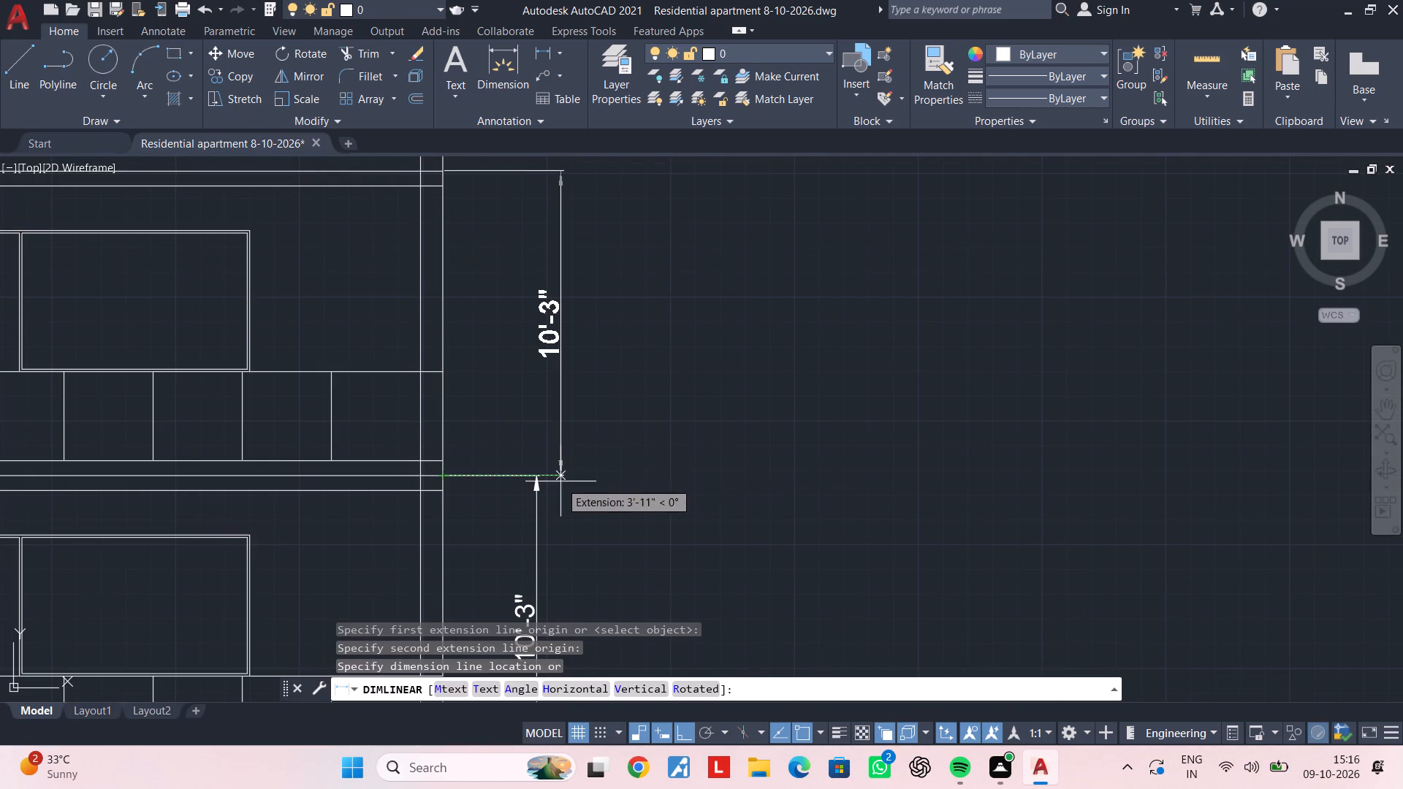
left_click(541, 477)
Add a vertical linear dimension from the line above the fourth balcony floor's window frames down to that floor's slab, continuing the chain.
scroll(560, 457, "down", 3)
middle_click_drag(607, 332, 601, 449)
key("space")
scroll(527, 462, "up", 2)
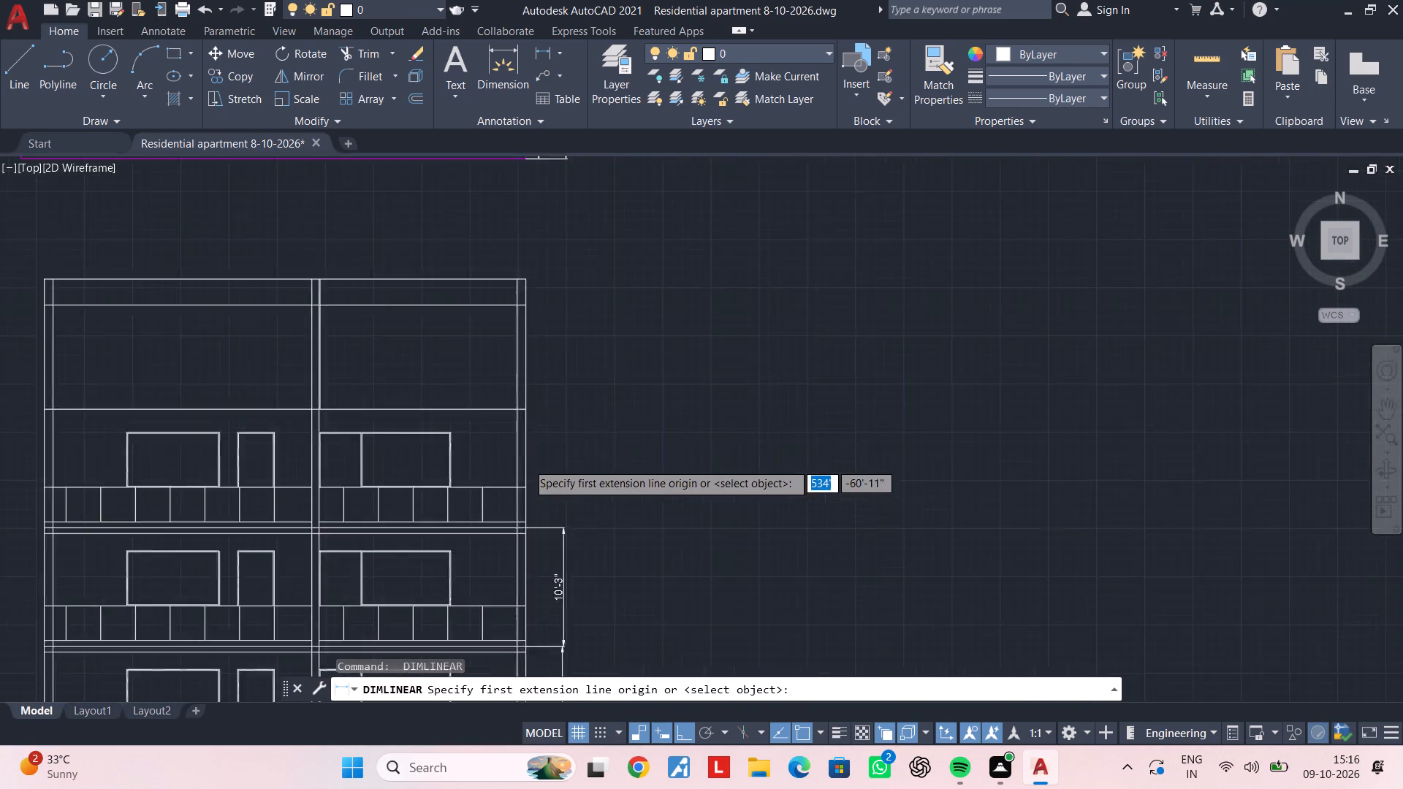
scroll(517, 365, "up", 2)
left_click(530, 394)
scroll(532, 490, "down", 1)
middle_click_drag(532, 490, 528, 272)
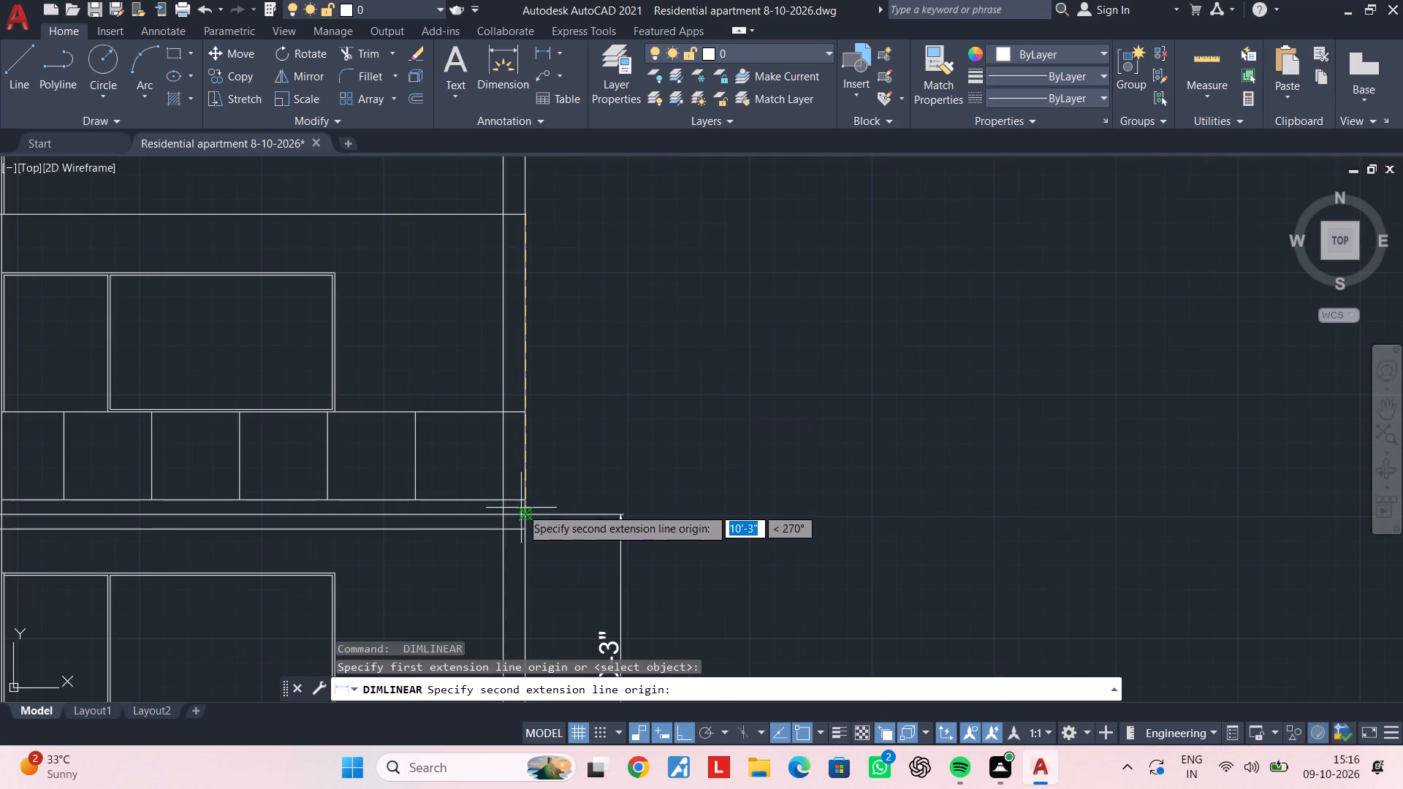
left_click(521, 513)
left_click(623, 511)
Erase the two horizontal lines that close the top of the elevation above the fourth balcony floor.
scroll(626, 513, "down", 4)
middle_click_drag(639, 513, 639, 419)
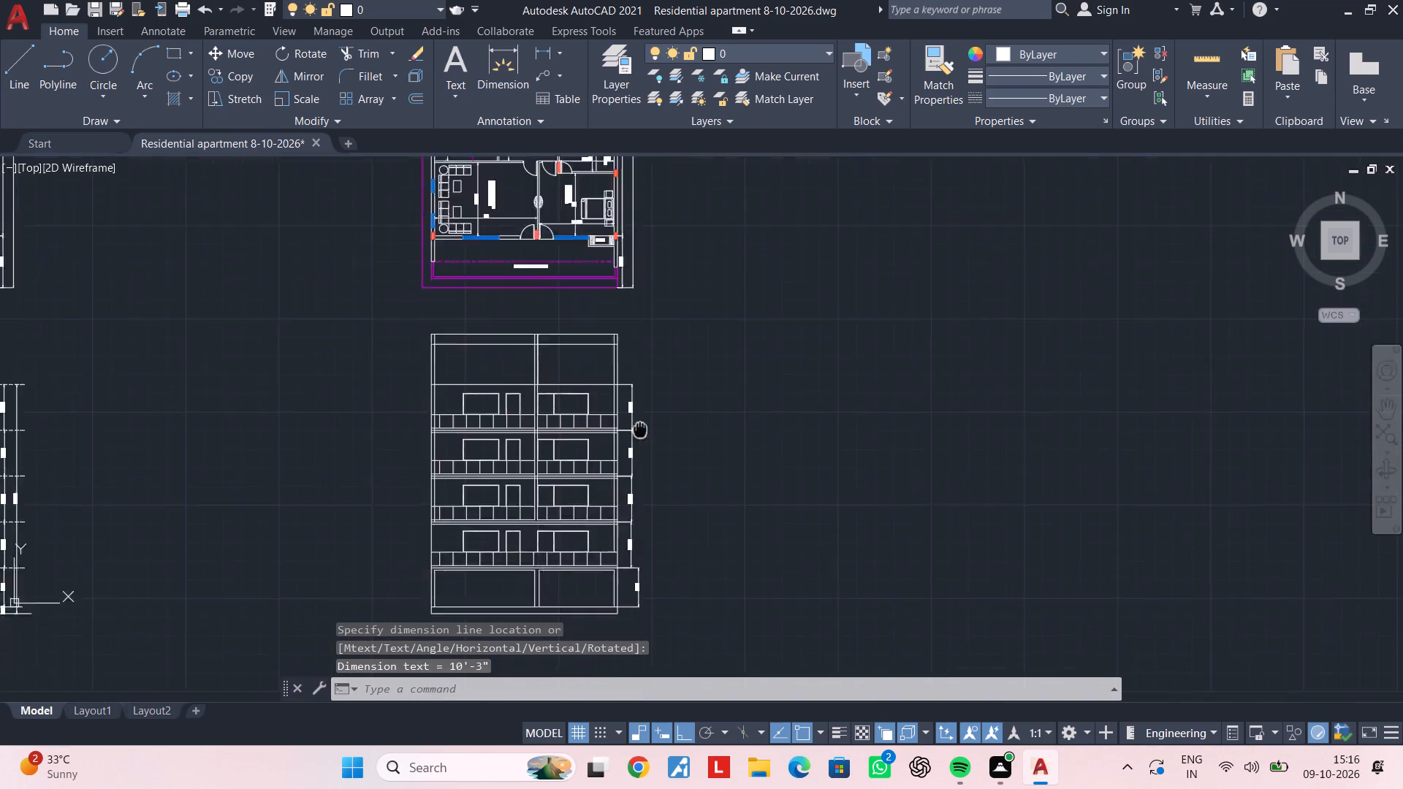
middle_click_drag(639, 419, 620, 291)
scroll(615, 420, "up", 2)
middle_click_drag(602, 370, 589, 573)
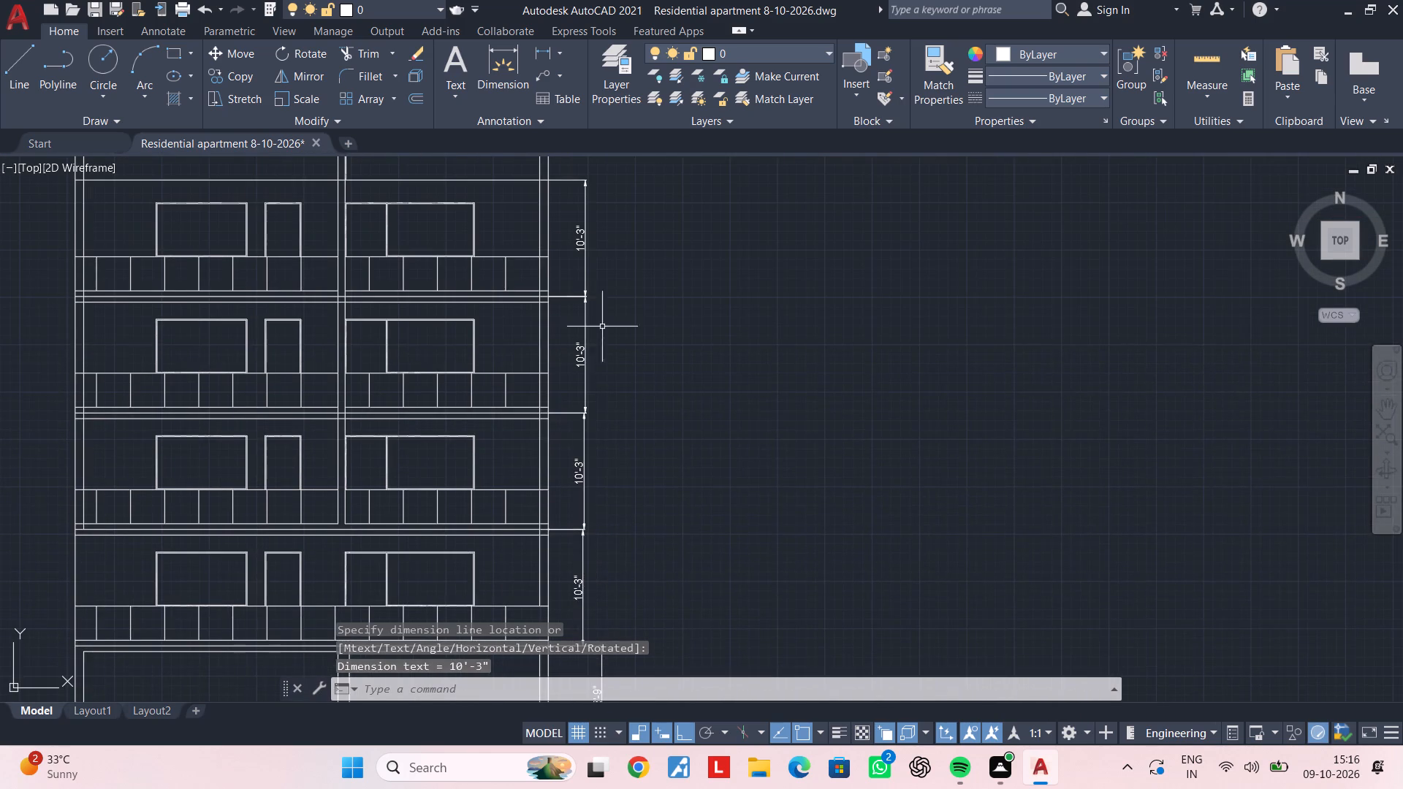
middle_click_drag(605, 296, 612, 470)
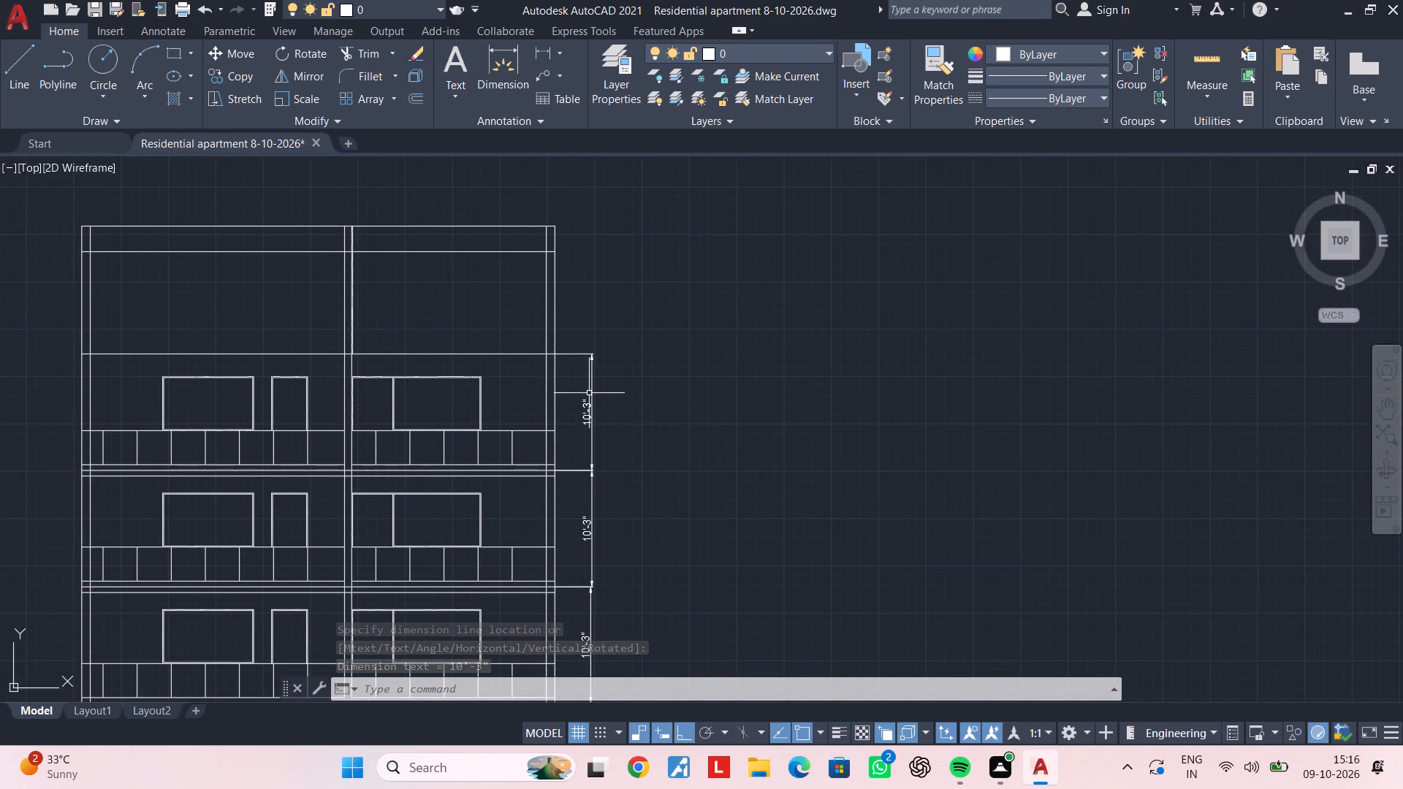
middle_click_drag(628, 385, 621, 533)
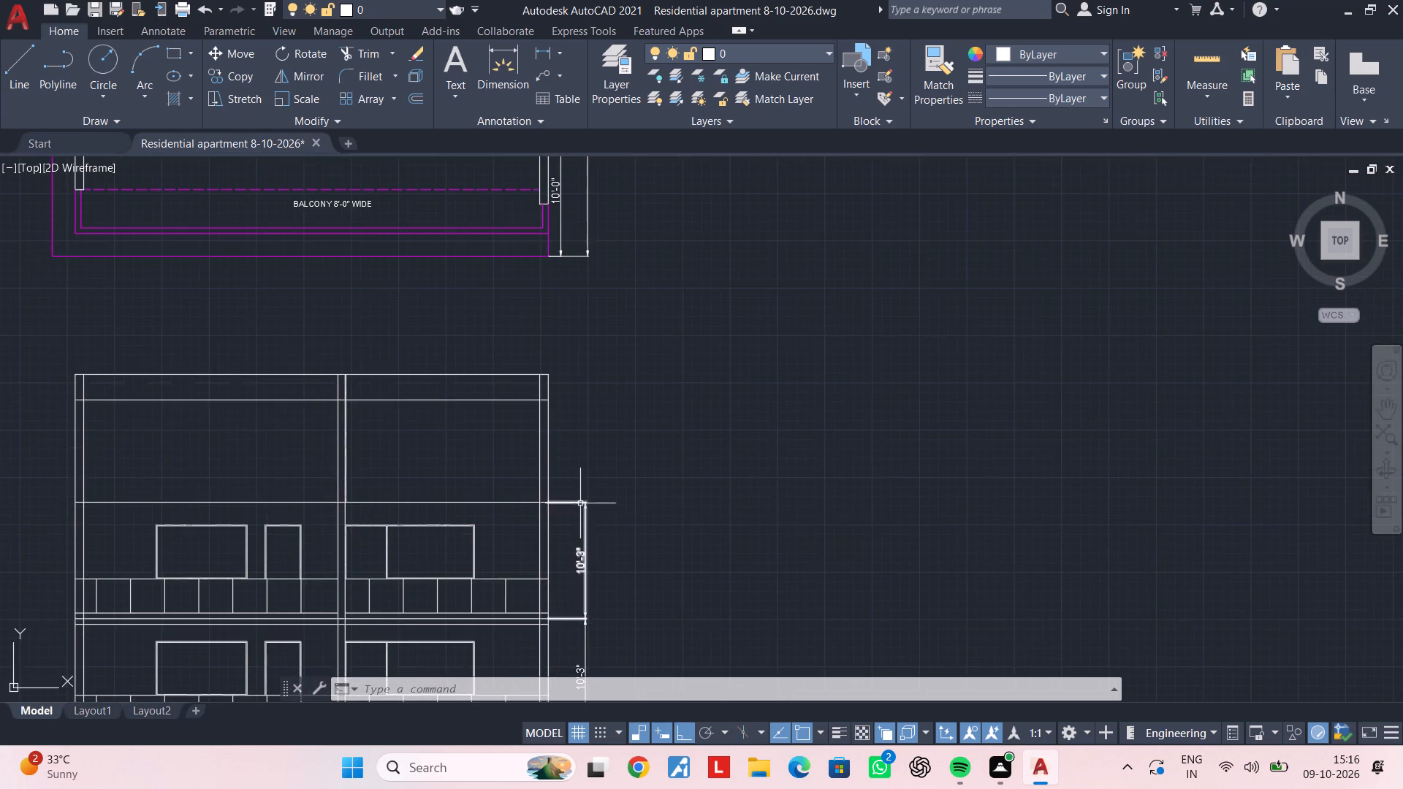
scroll(579, 503, "up", 1)
middle_click_drag(575, 508, 681, 505)
left_click(510, 399)
left_click(498, 286)
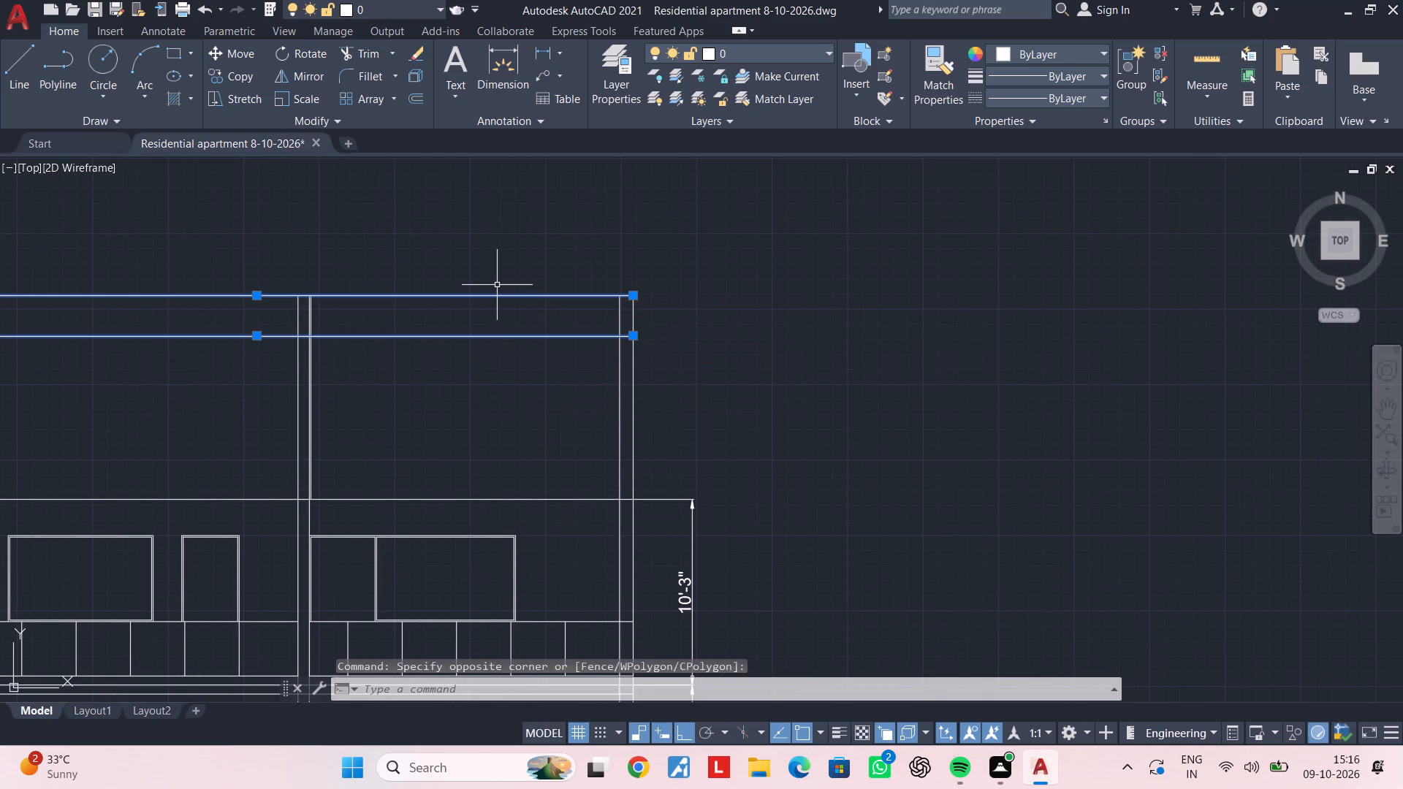
key("Delete")
key("Escape")
key("Escape")
Offset the horizontal line above the fourth balcony floor's window frames 6" downward.
scroll(517, 366, "down", 1)
middle_click_drag(520, 367, 763, 393)
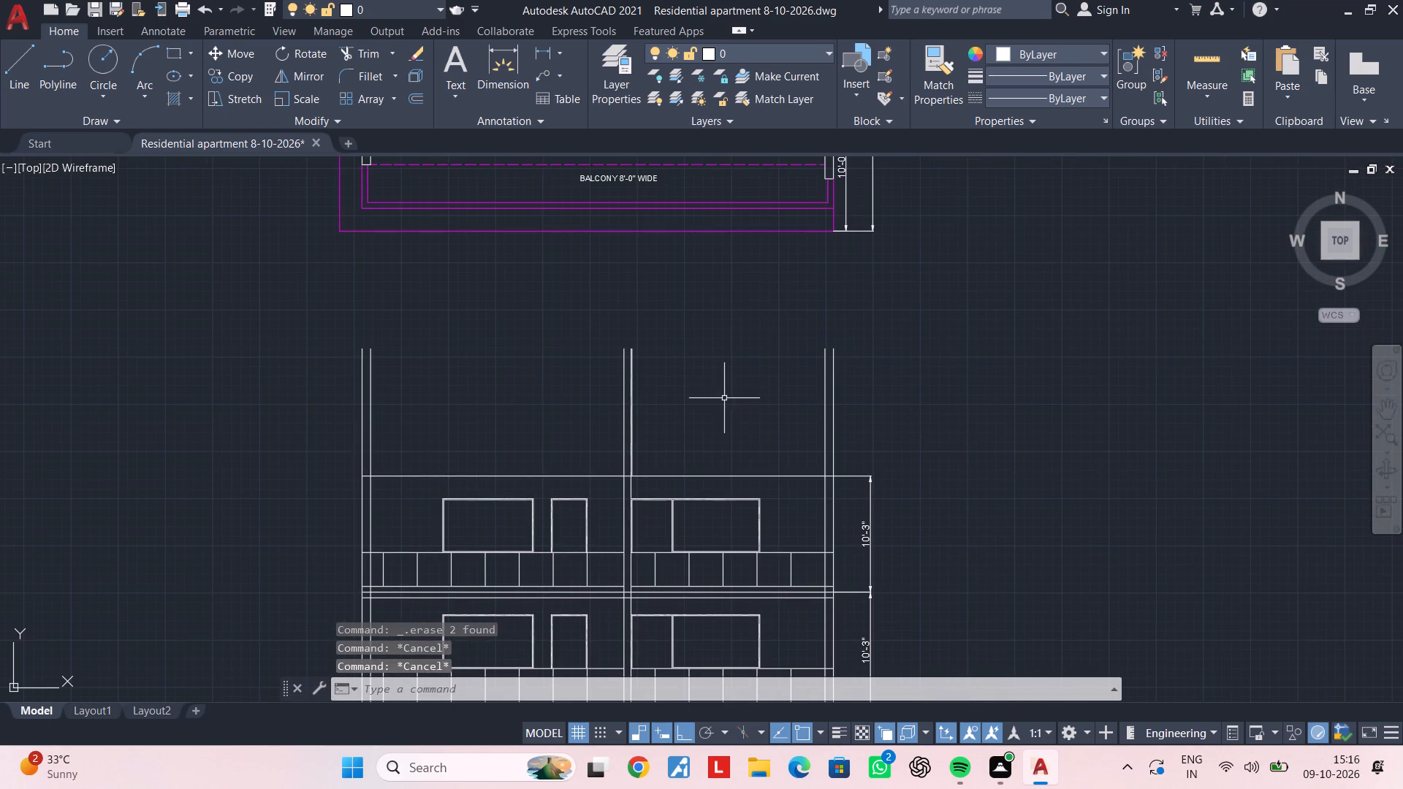
key("Escape")
key("Escape")
key("Escape")
key("o")
key("f")
key("space")
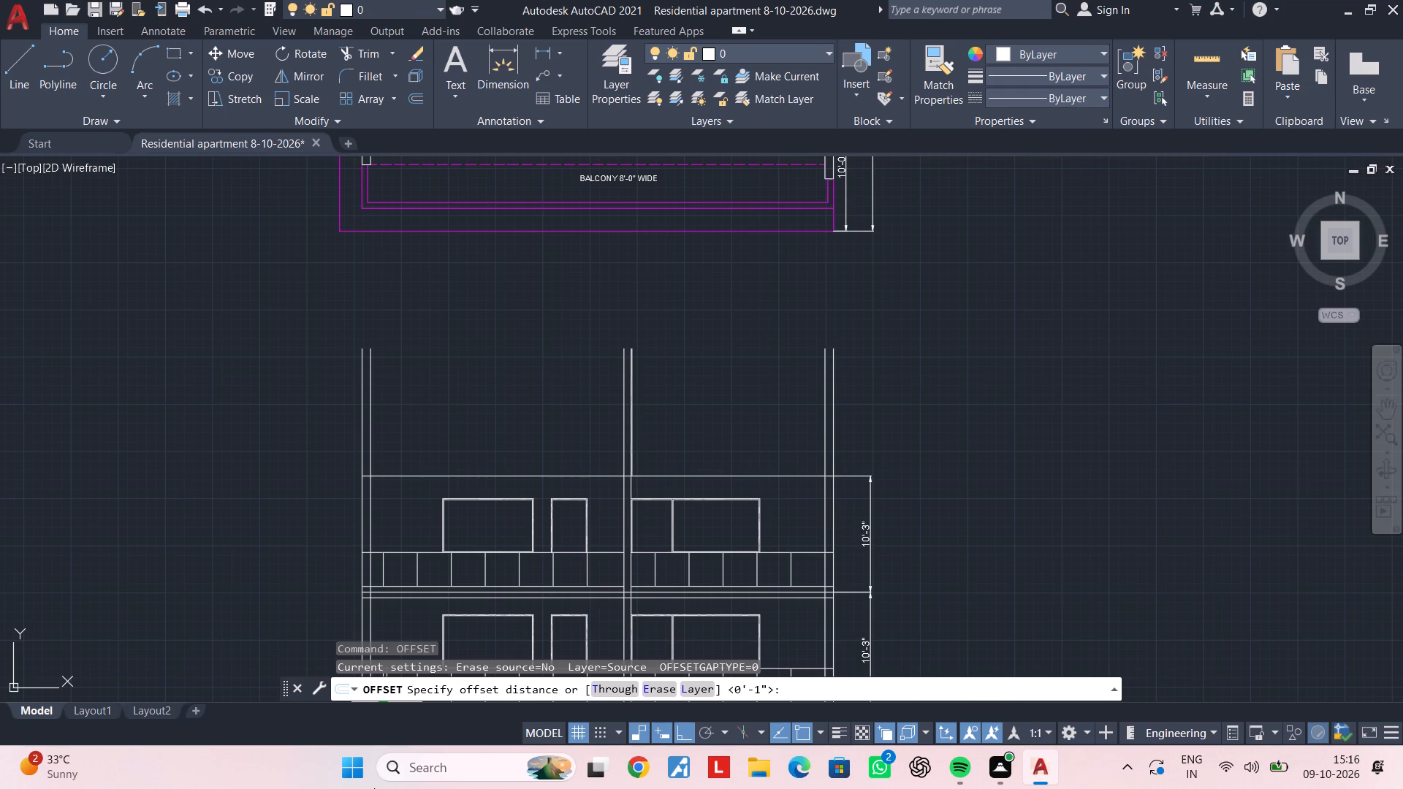
type("6\"")
key("Return")
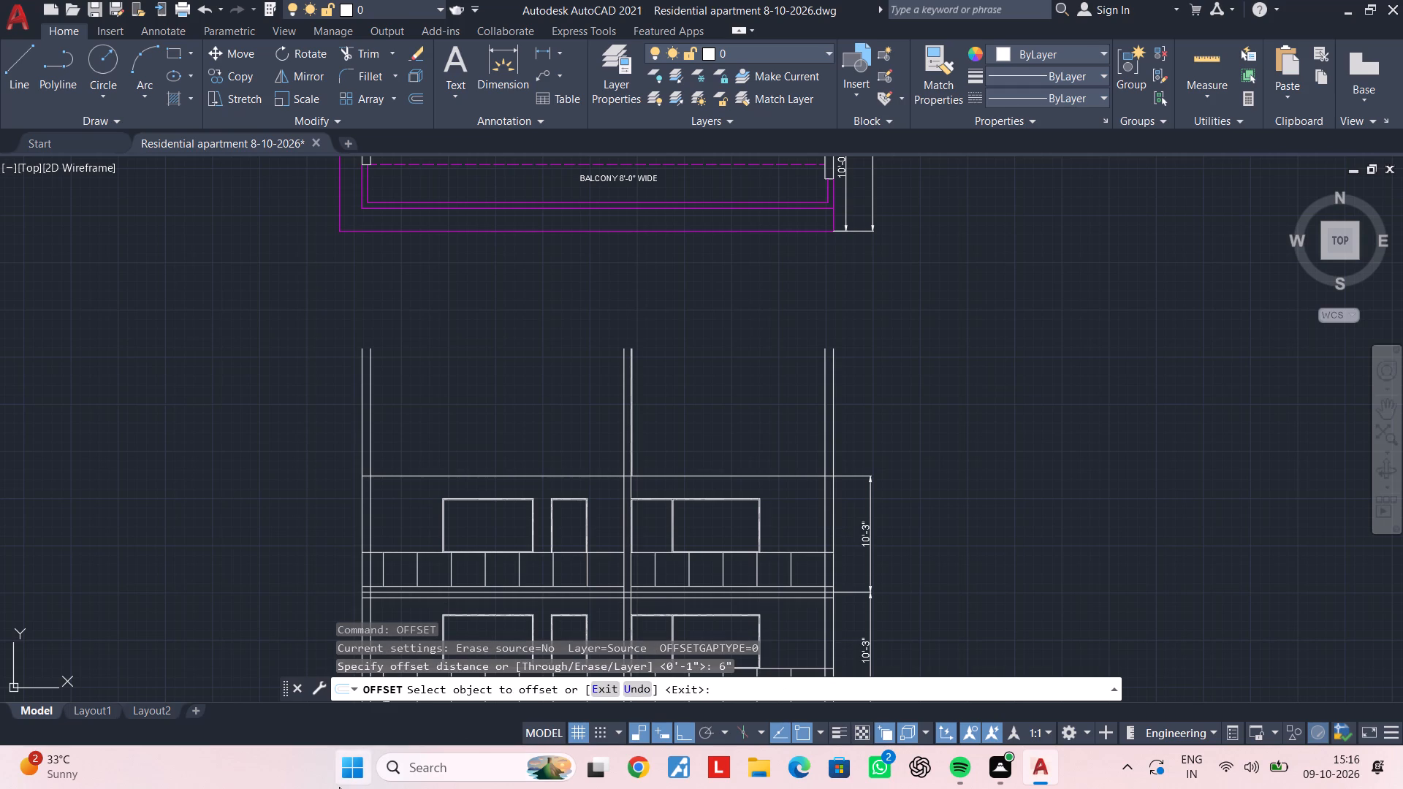
scroll(771, 472, "up", 2)
left_click(779, 484)
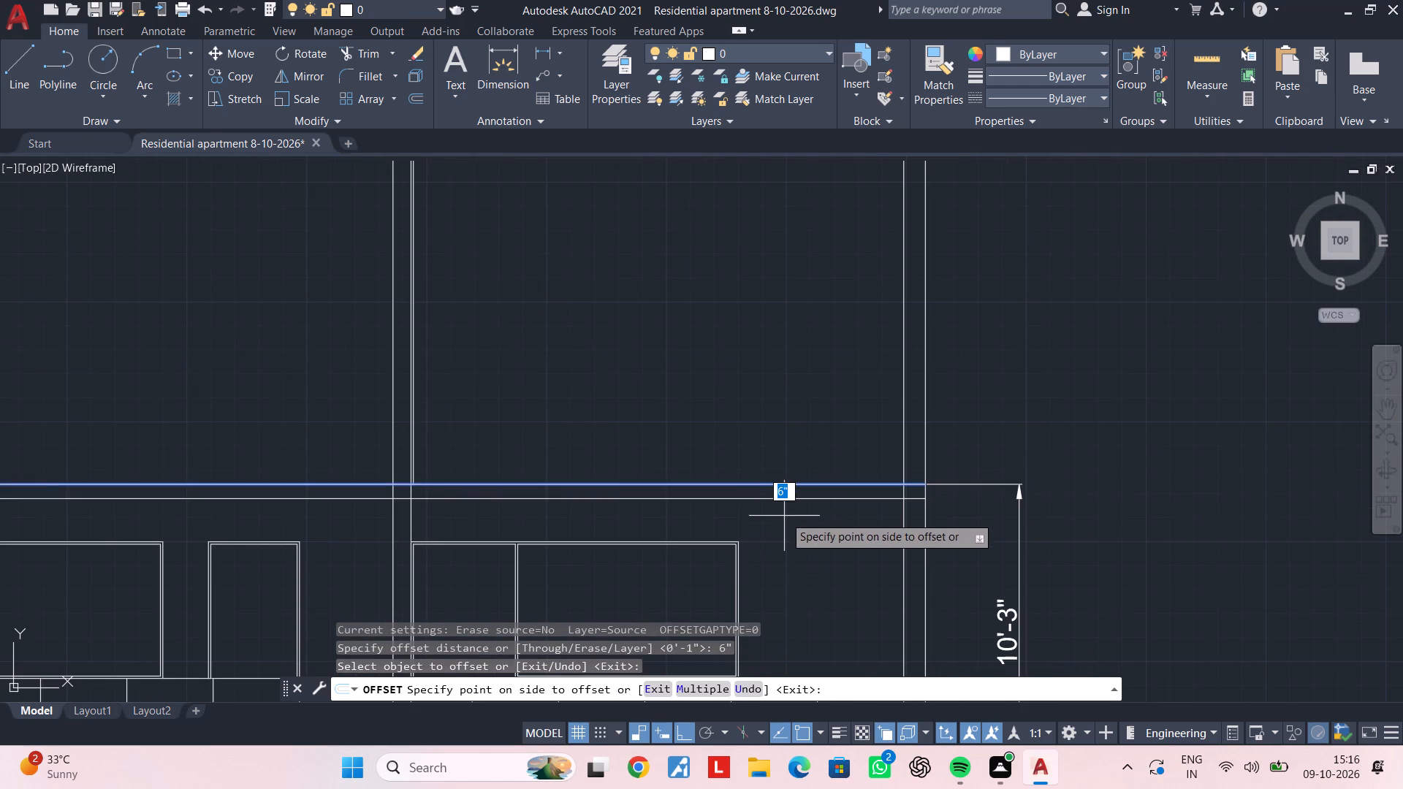
left_click(784, 517)
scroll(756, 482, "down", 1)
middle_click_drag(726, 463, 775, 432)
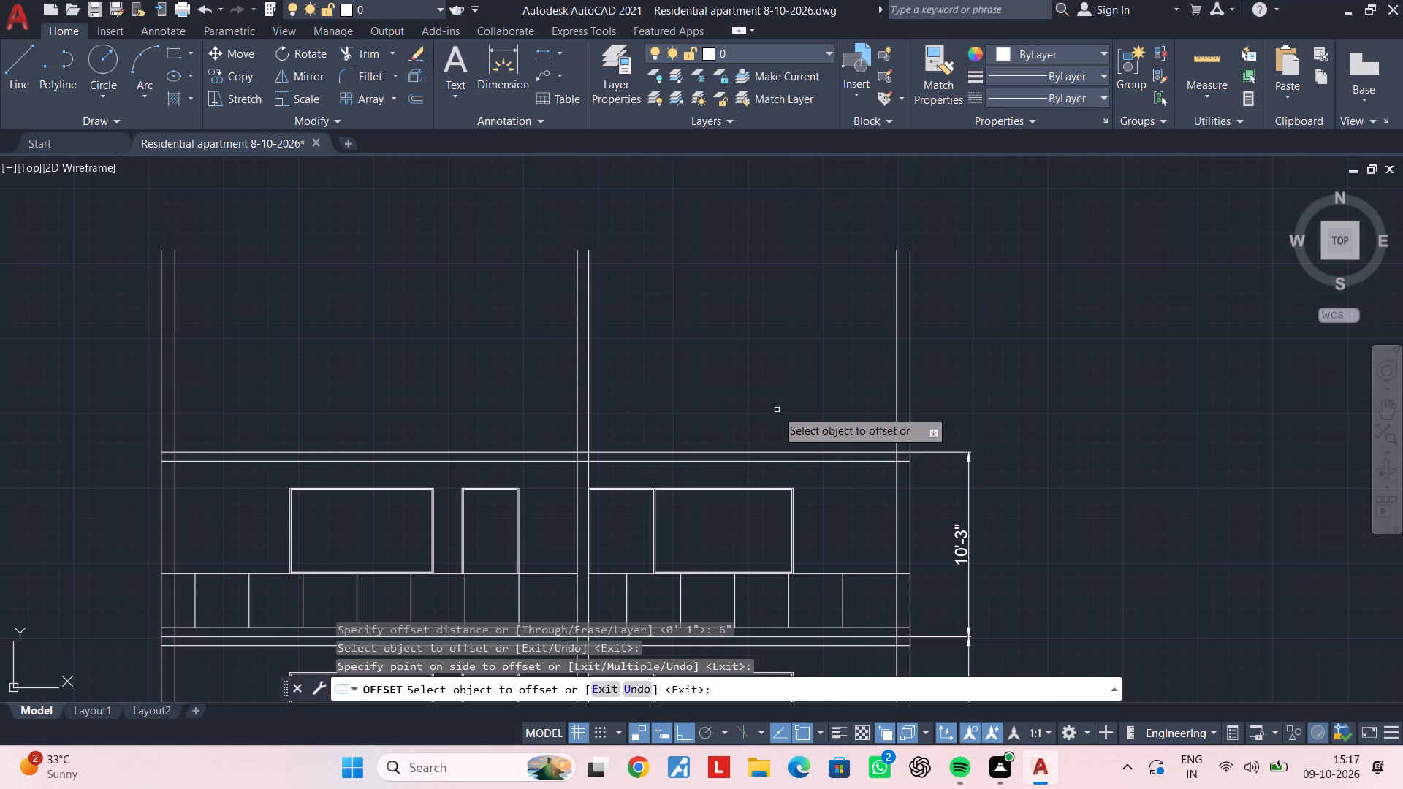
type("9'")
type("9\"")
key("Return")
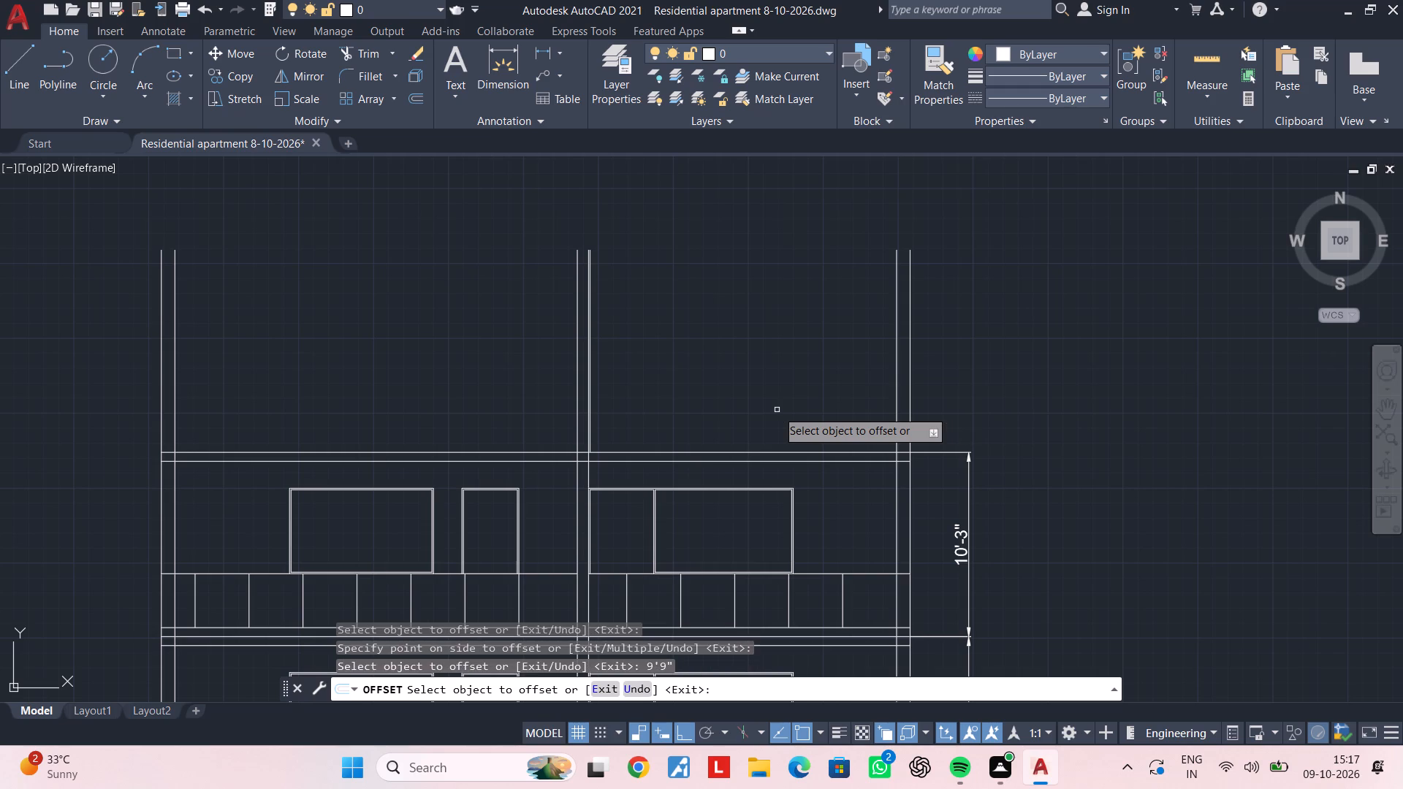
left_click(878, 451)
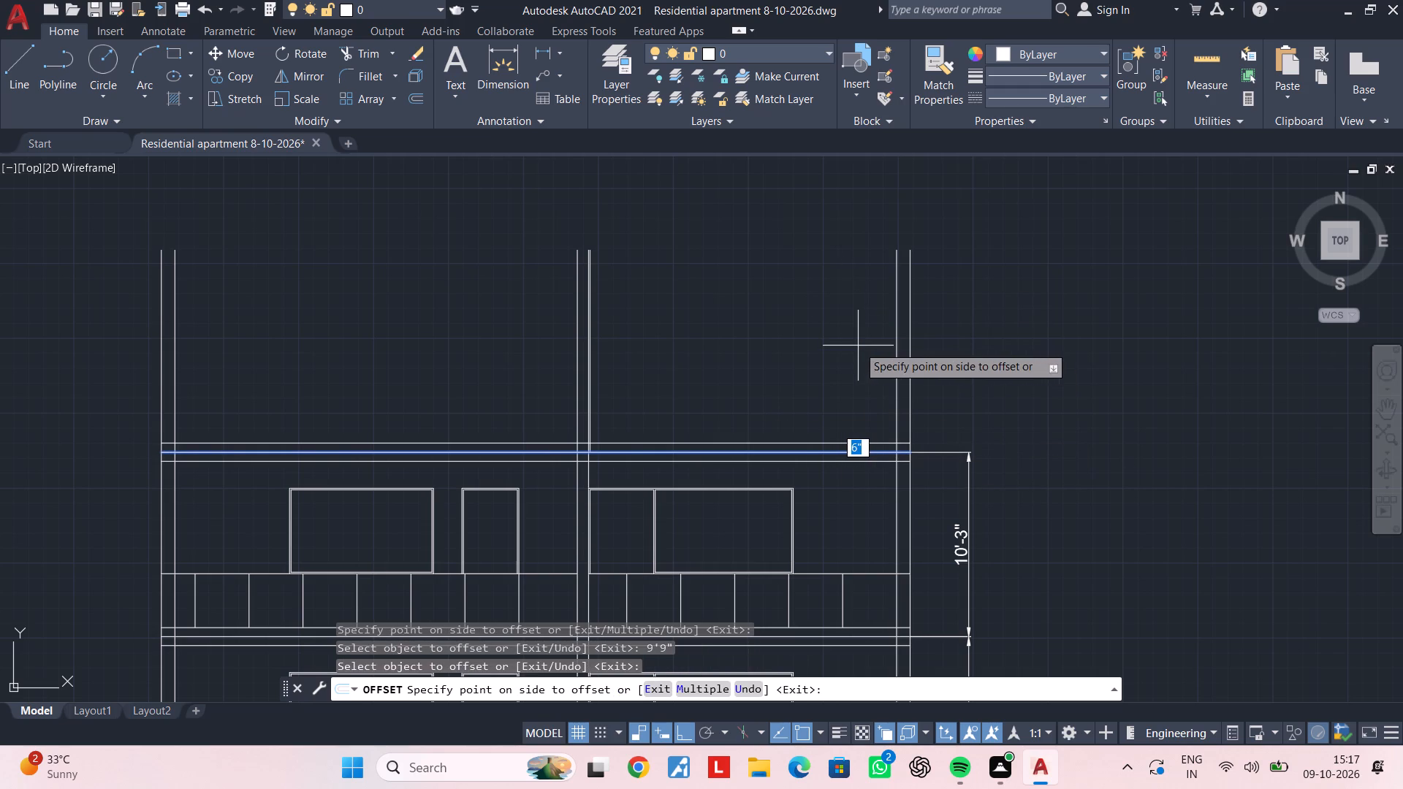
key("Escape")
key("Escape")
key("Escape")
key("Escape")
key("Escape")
Offset the upper horizontal slab line above the fourth balcony floor 9'9" upward.
key("o")
type("F 9'9\"")
key("Return")
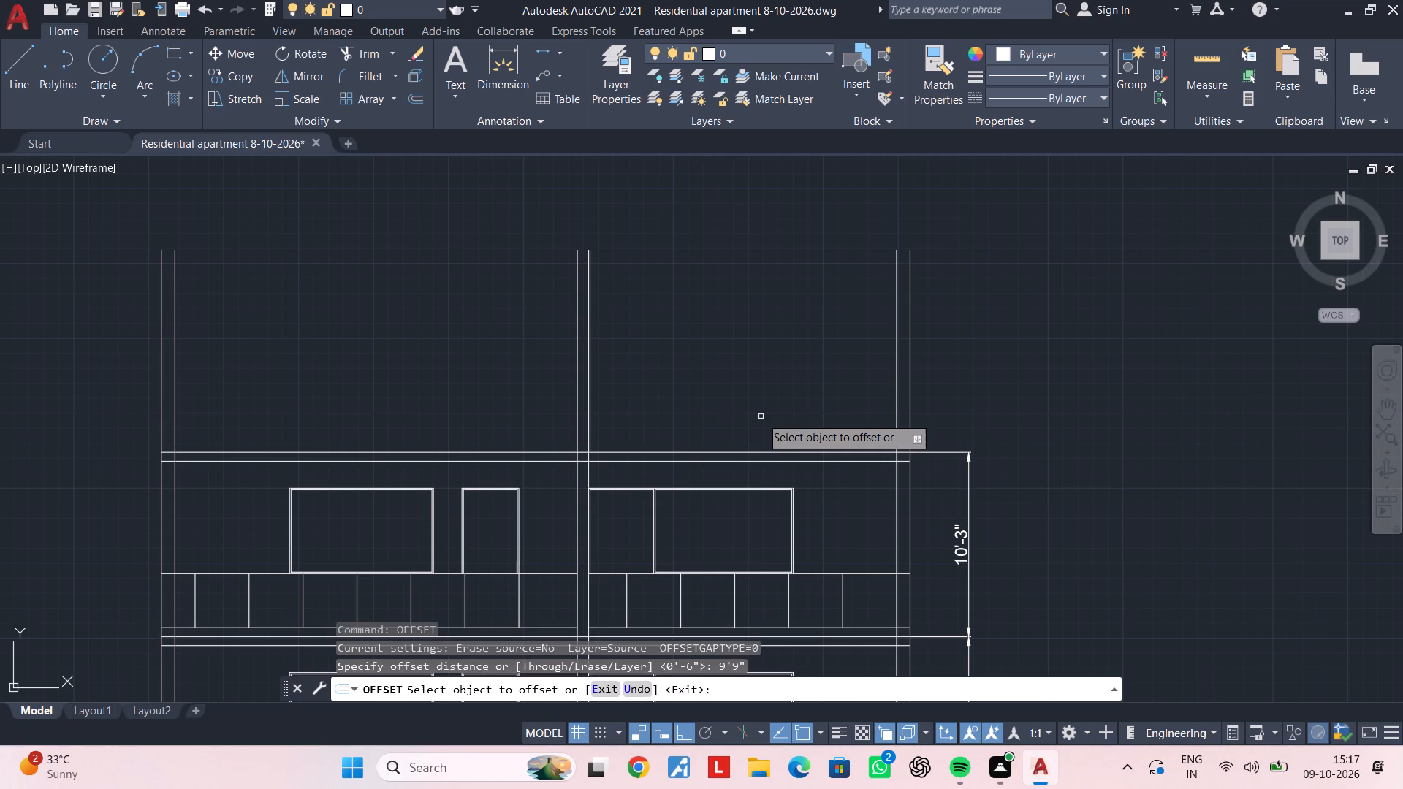
left_click(856, 452)
left_click(829, 321)
middle_click_drag(809, 302, 738, 361)
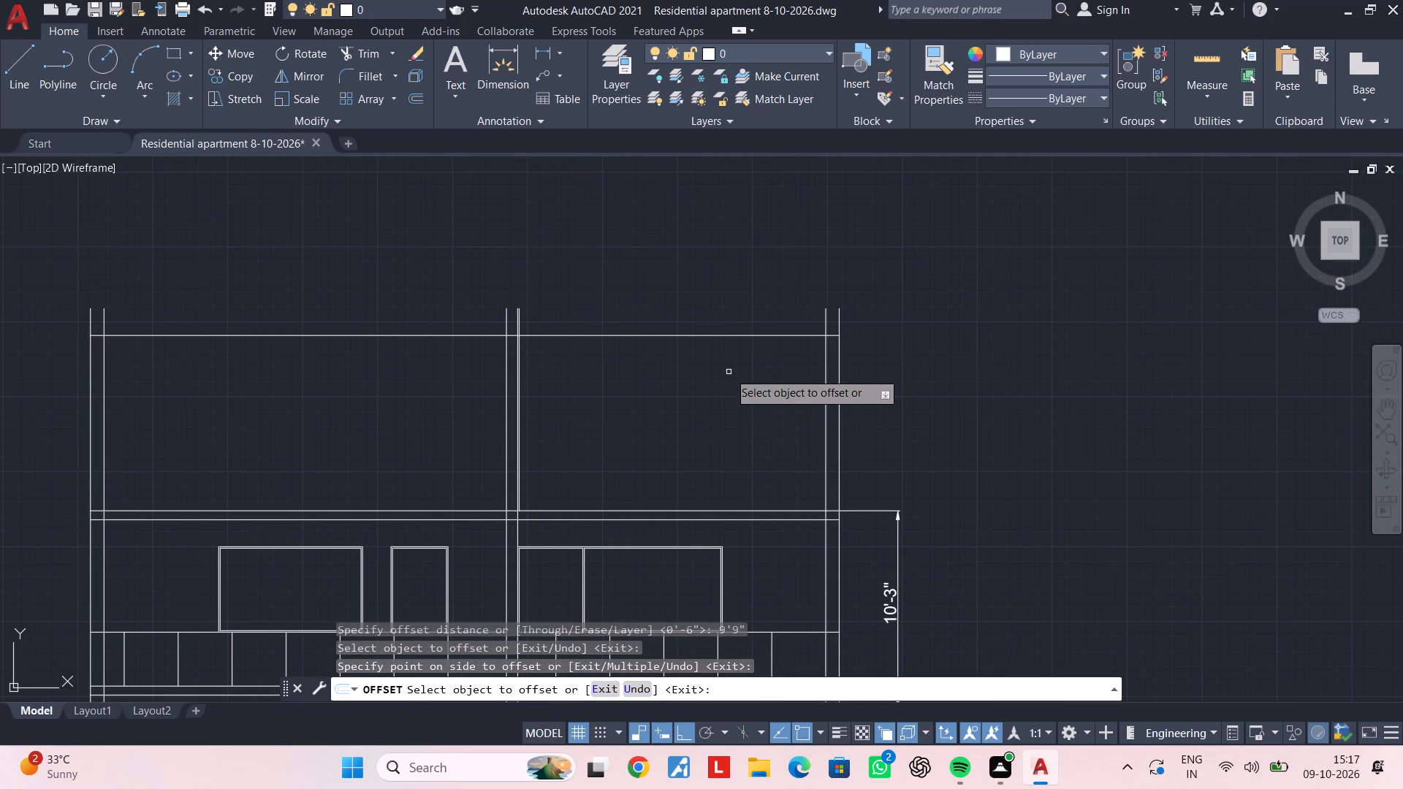
key("space")
Offset the topmost horizontal line 1'6" upward to close the top of the elevation's vertical lines.
key("space")
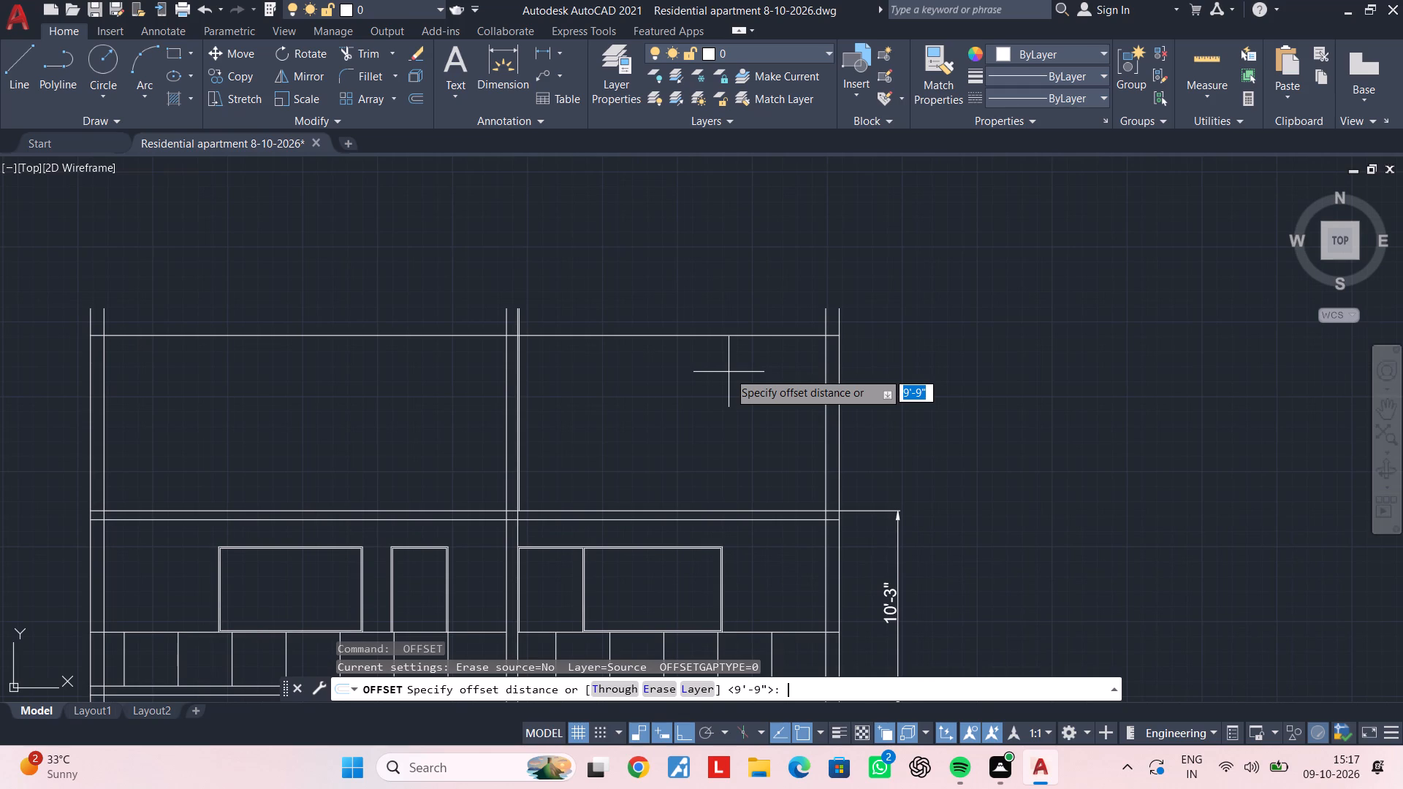
type("1'6\"")
key("Return")
left_click(798, 332)
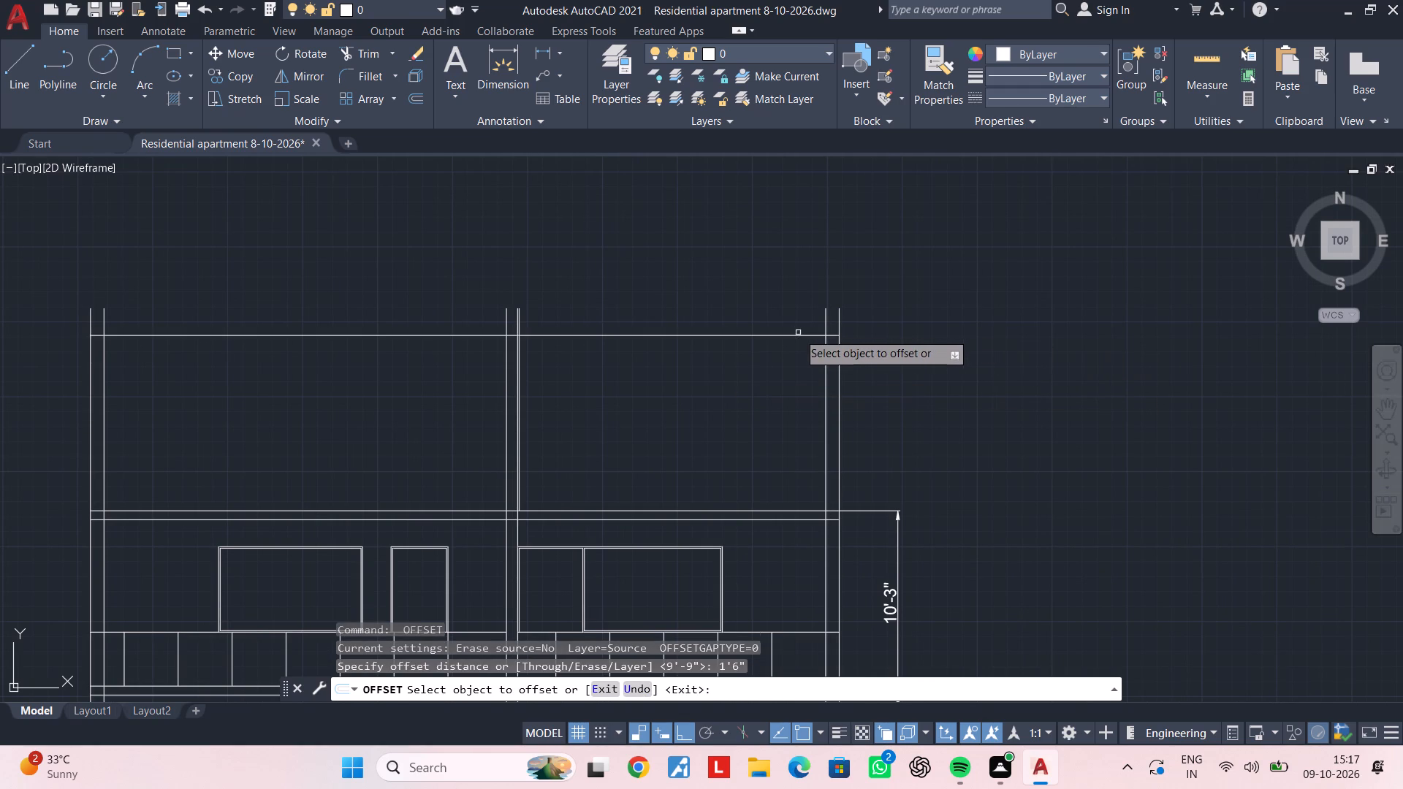
left_click(780, 334)
left_click(779, 295)
key("Escape")
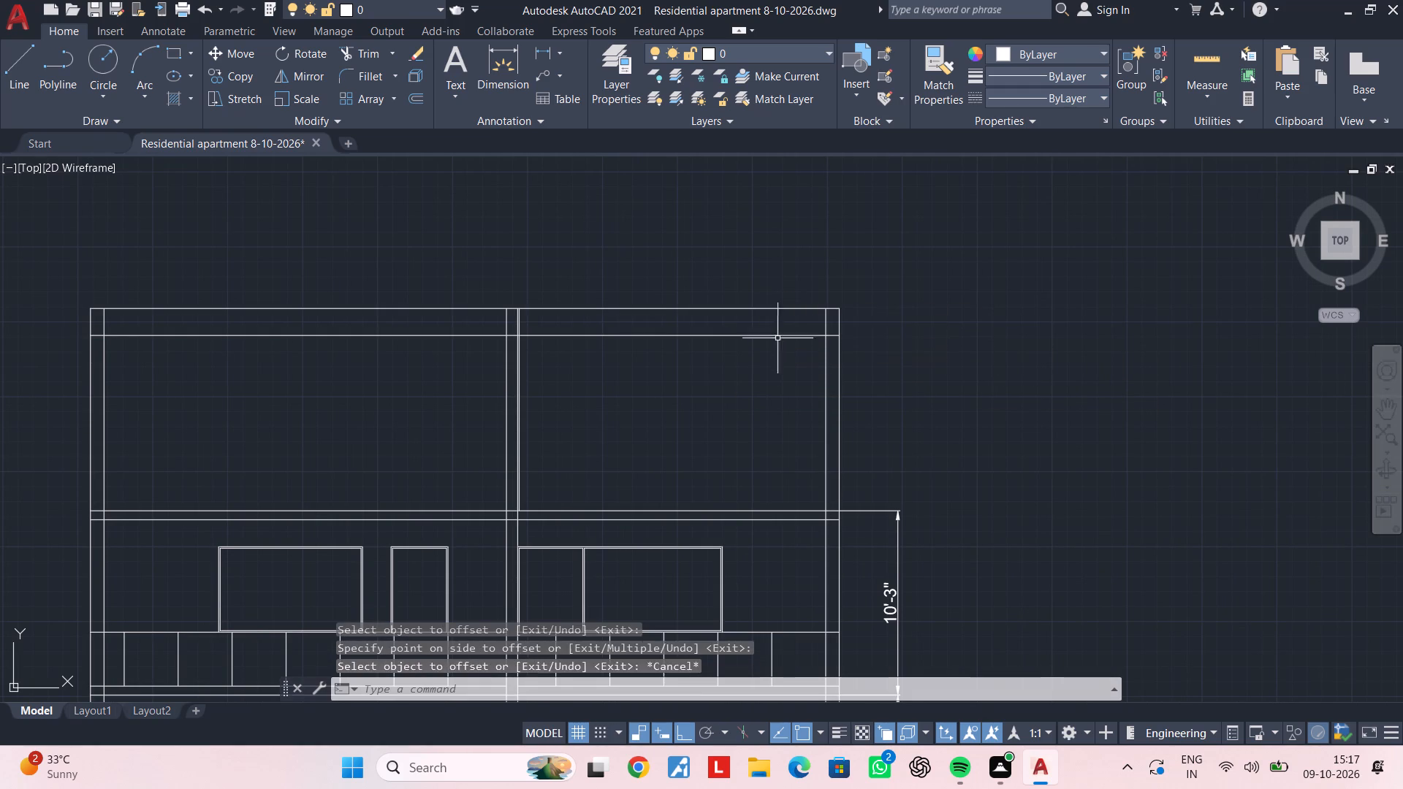
key("Escape")
key("Escape")
key("Escape")
key("Escape")
Erase the extra vertical line beside the right-hand central vertical line in the topmost storey.
middle_click_drag(601, 407, 656, 377)
scroll(591, 391, "up", 1)
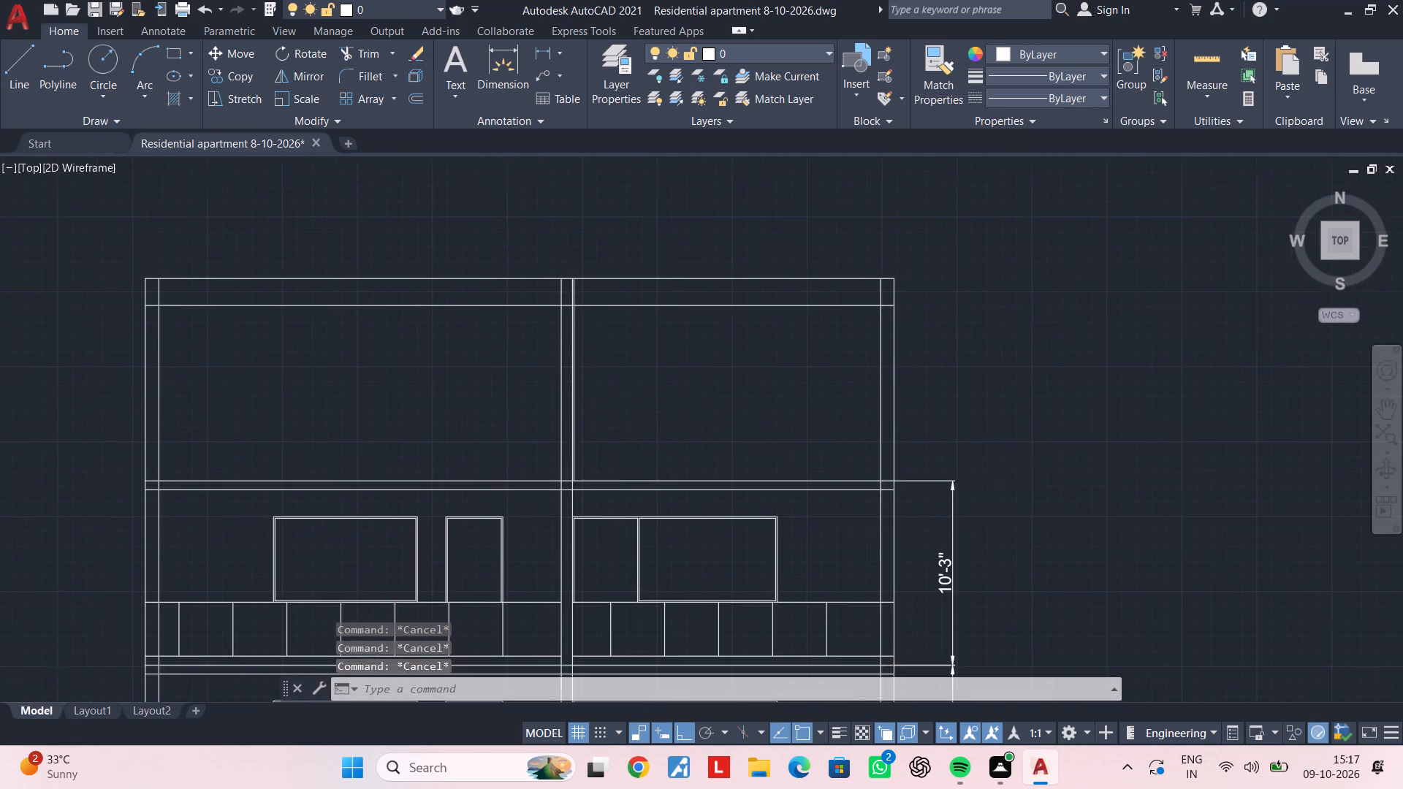
scroll(591, 391, "up", 2)
left_click(513, 413)
key("Delete")
key("Escape")
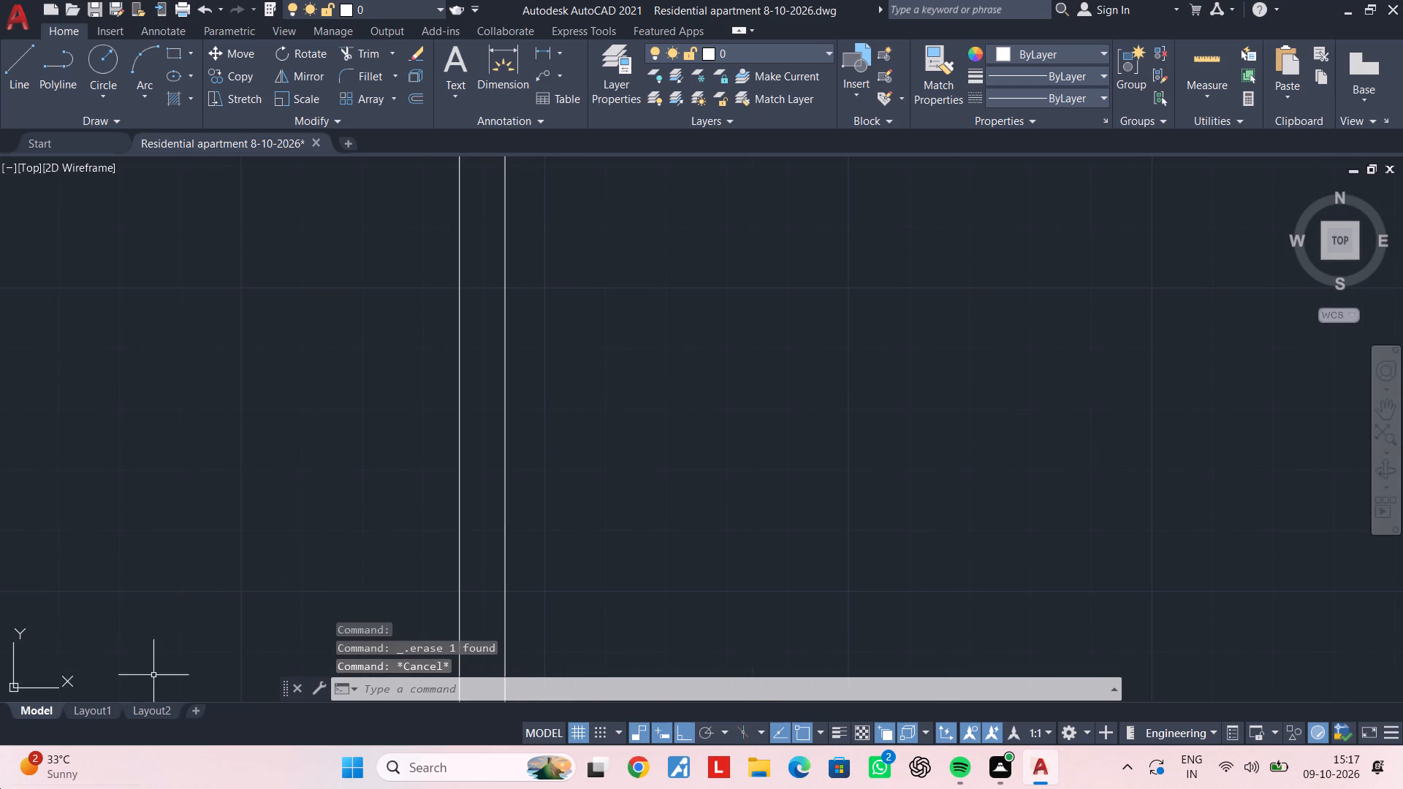
Examine the rebuilt top storey, the central vertical lines and the frames on the balcony floors below.
scroll(1243, 106, "down", 3)
middle_click_drag(881, 307, 743, 305)
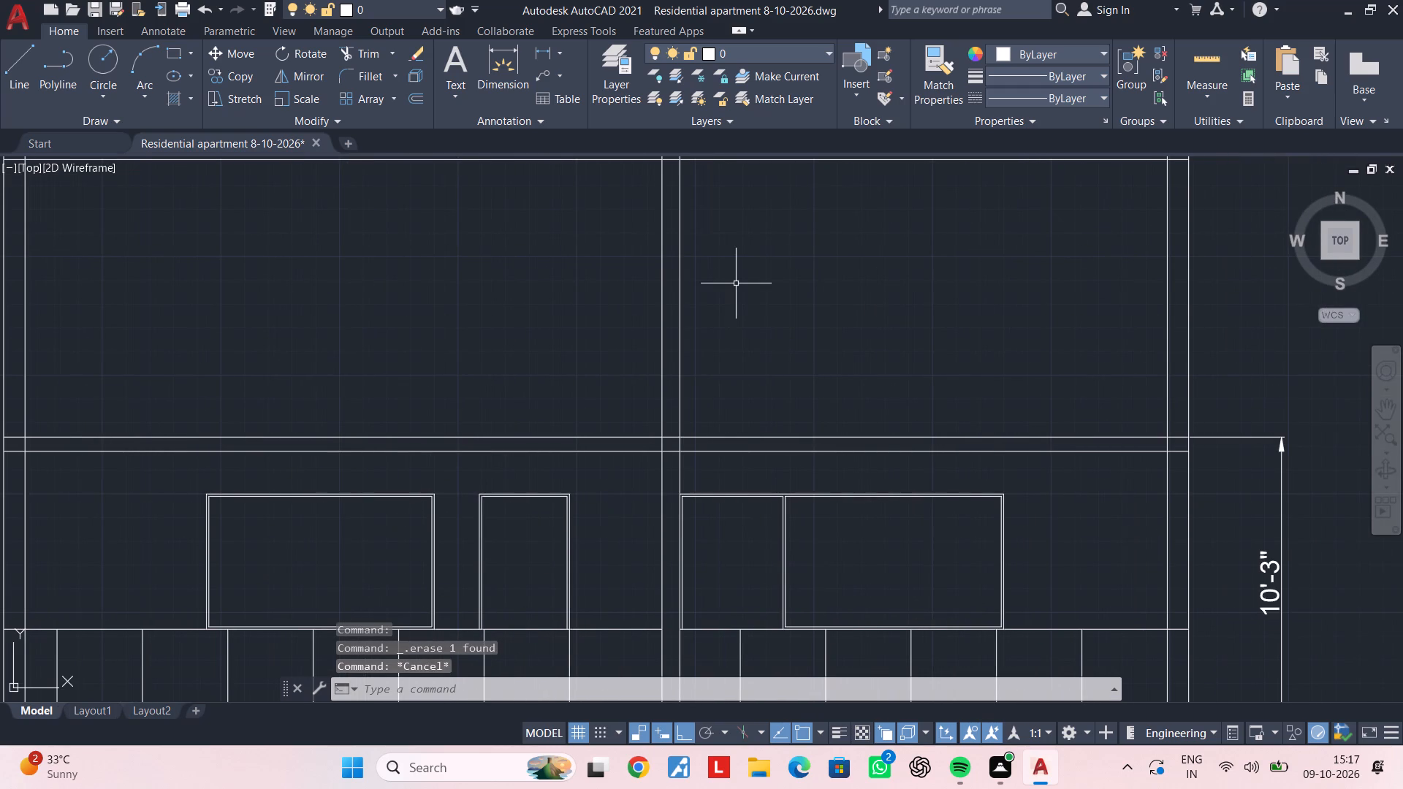
scroll(839, 283, "down", 2)
middle_click_drag(849, 298, 742, 325)
middle_click_drag(506, 302, 641, 310)
key("Escape")
key("Escape")
middle_click_drag(745, 311, 710, 256)
key("Escape")
key("Escape")
middle_click_drag(700, 288, 694, 253)
key("Escape")
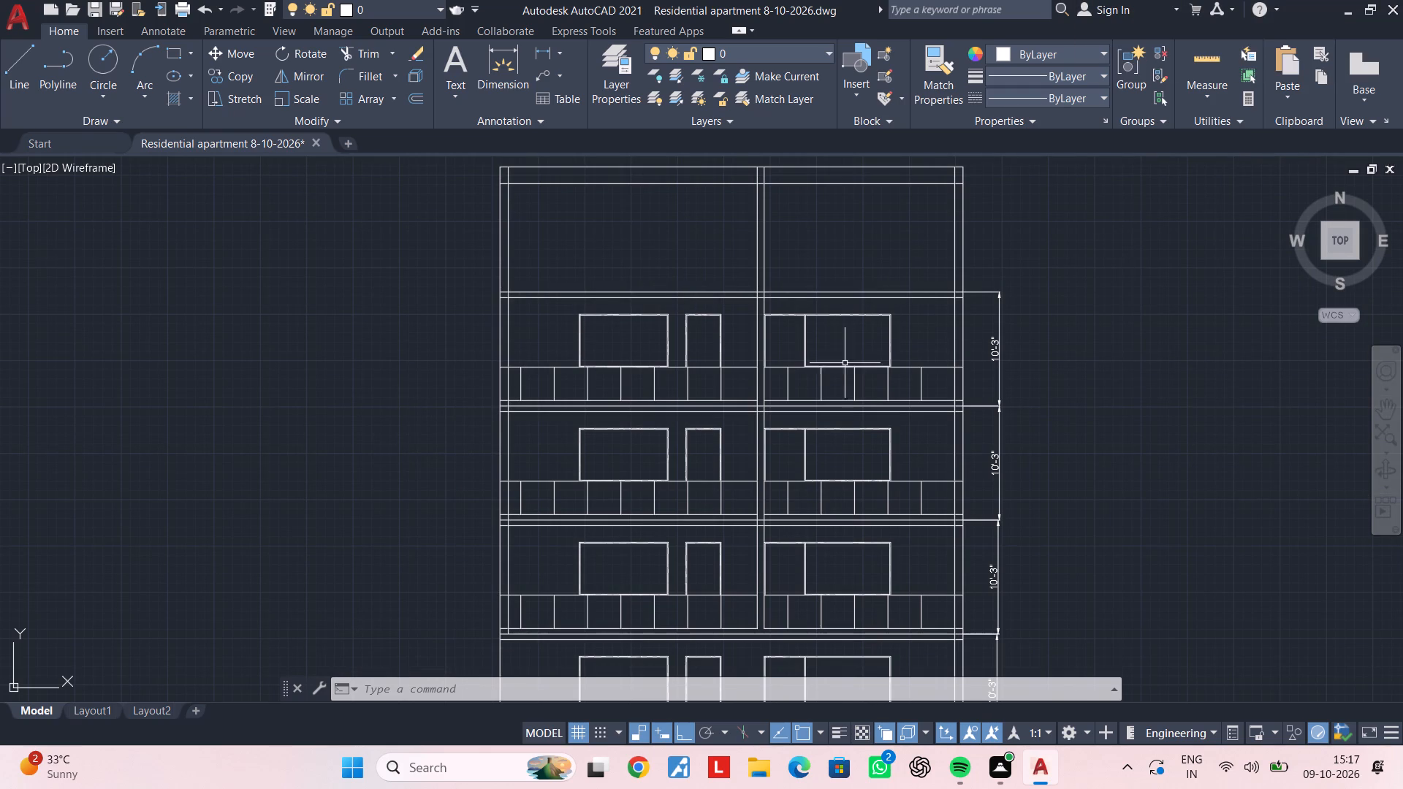
scroll(777, 313, "up", 3)
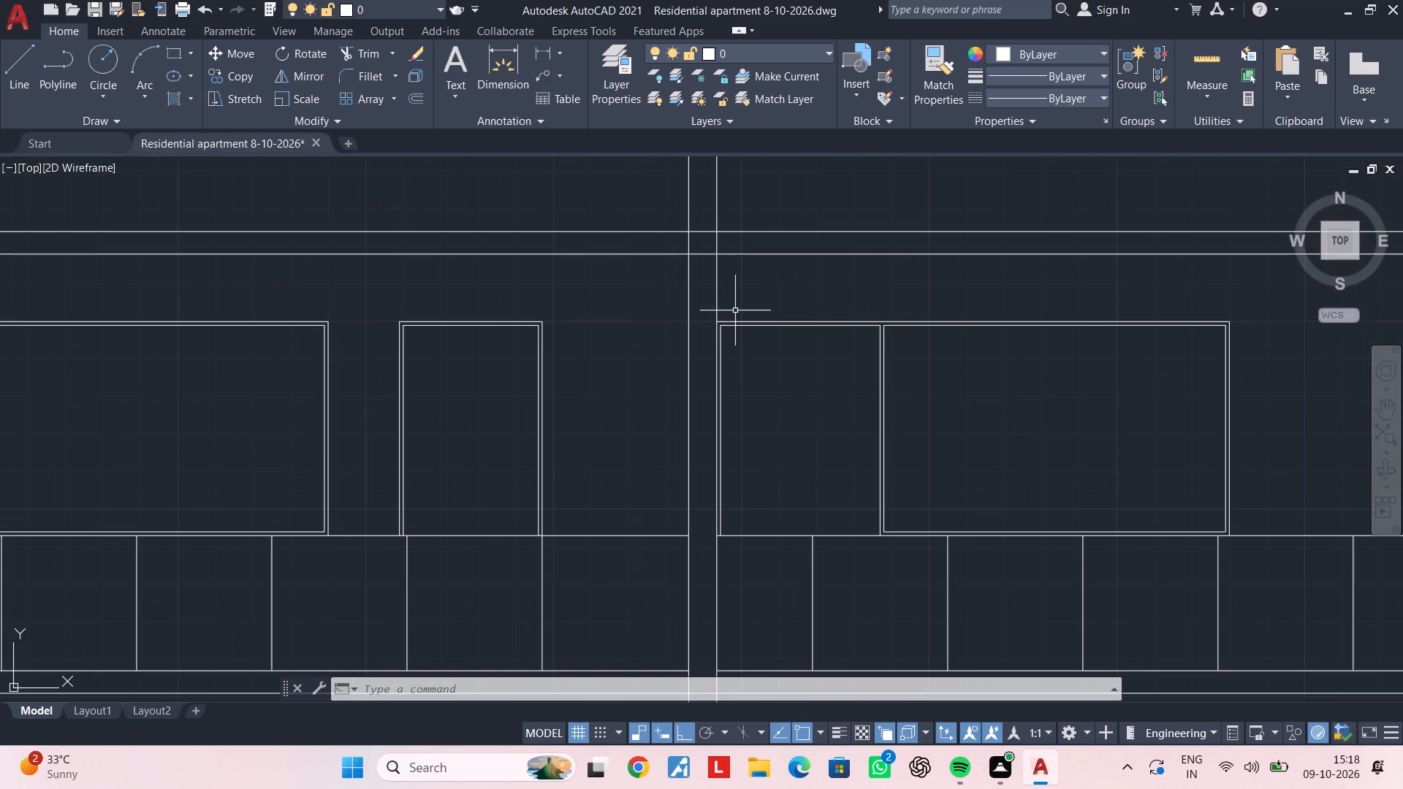
scroll(738, 341, "down", 1)
middle_click_drag(738, 341, 709, 155)
scroll(767, 394, "down", 2)
middle_click_drag(767, 380, 755, 343)
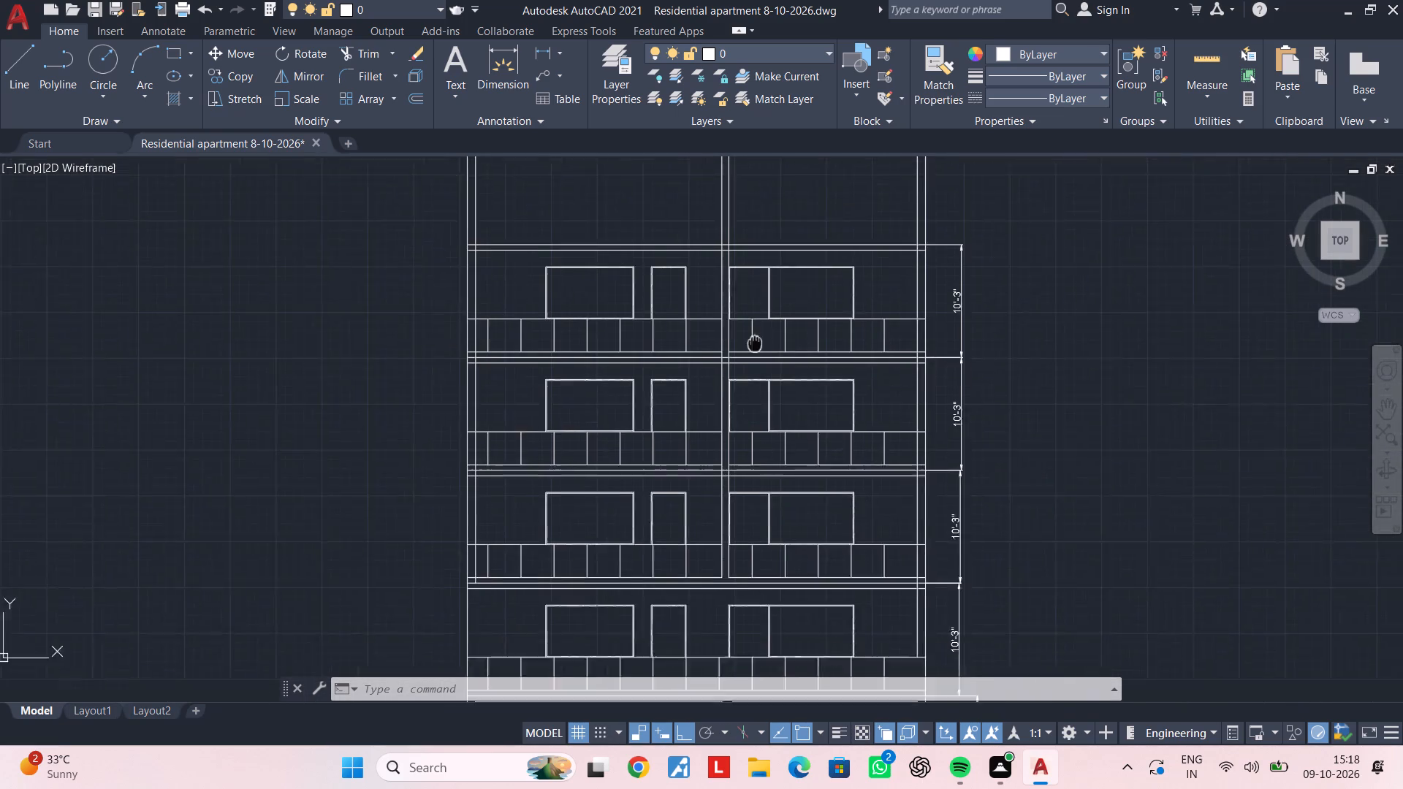
Trim the lower slab line between the central verticals and the left central vertical within the slab below the fourth balcony floor.
middle_click_drag(755, 343, 739, 312)
scroll(747, 358, "up", 2)
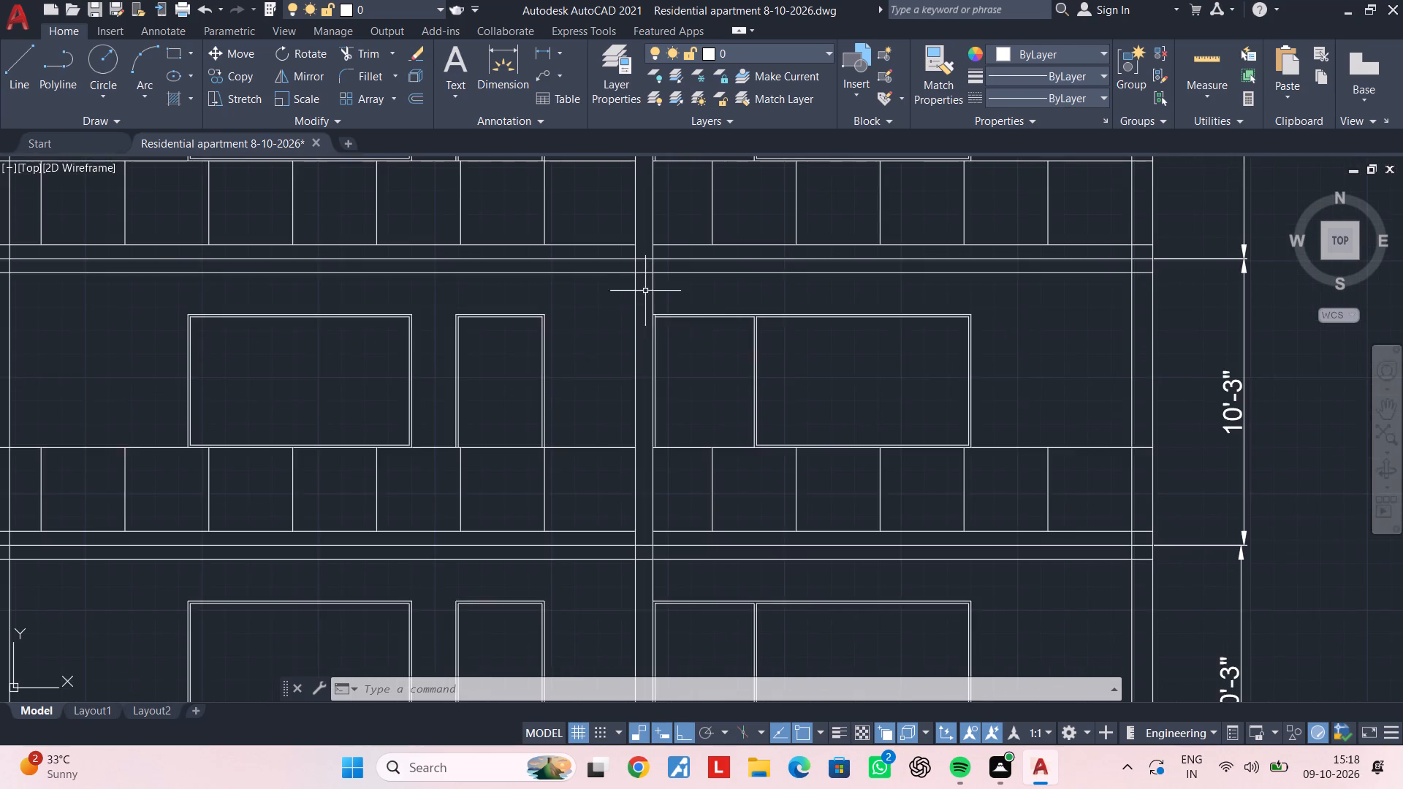
scroll(645, 282, "up", 2)
middle_click_drag(645, 279, 649, 463)
scroll(634, 396, "up", 1)
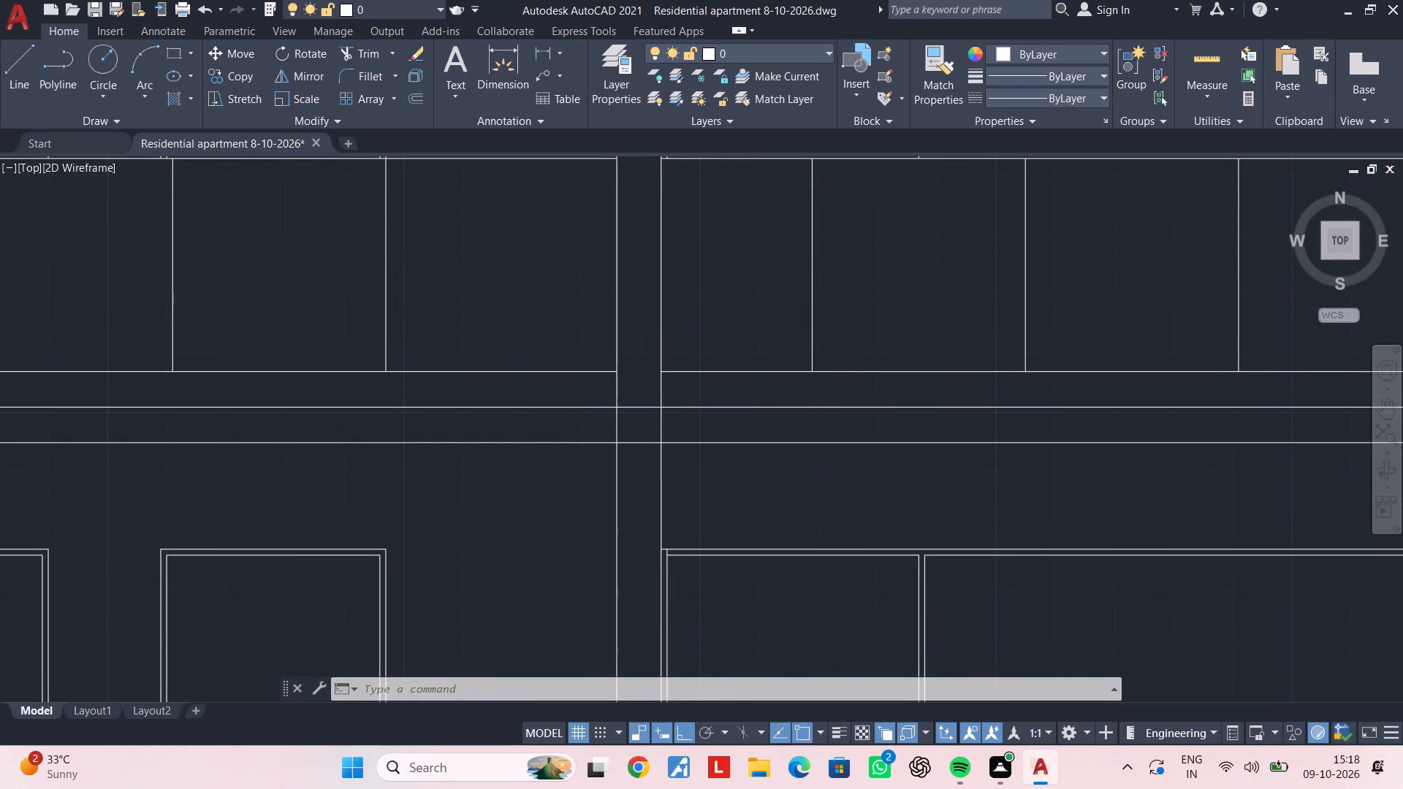
type("TR")
key("space")
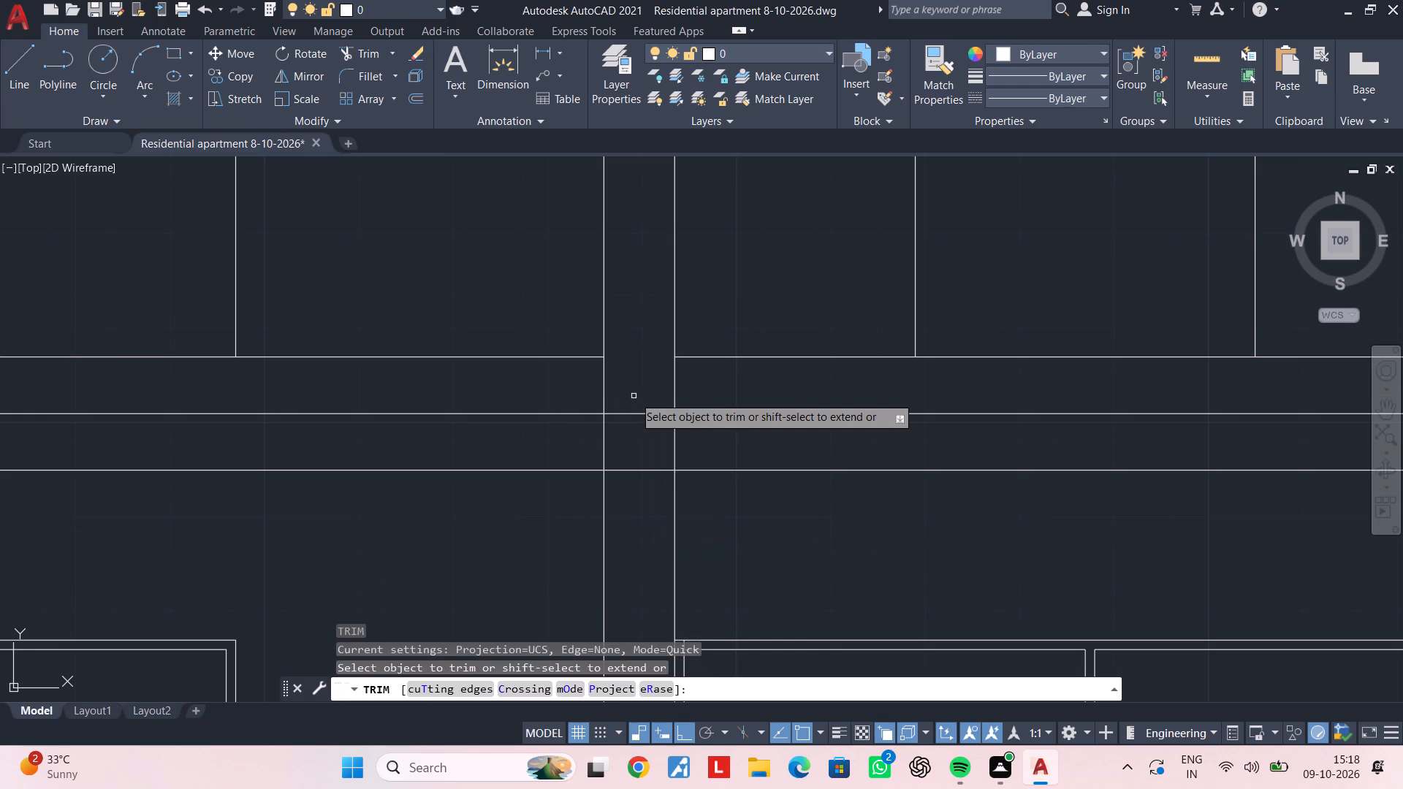
left_click(634, 472)
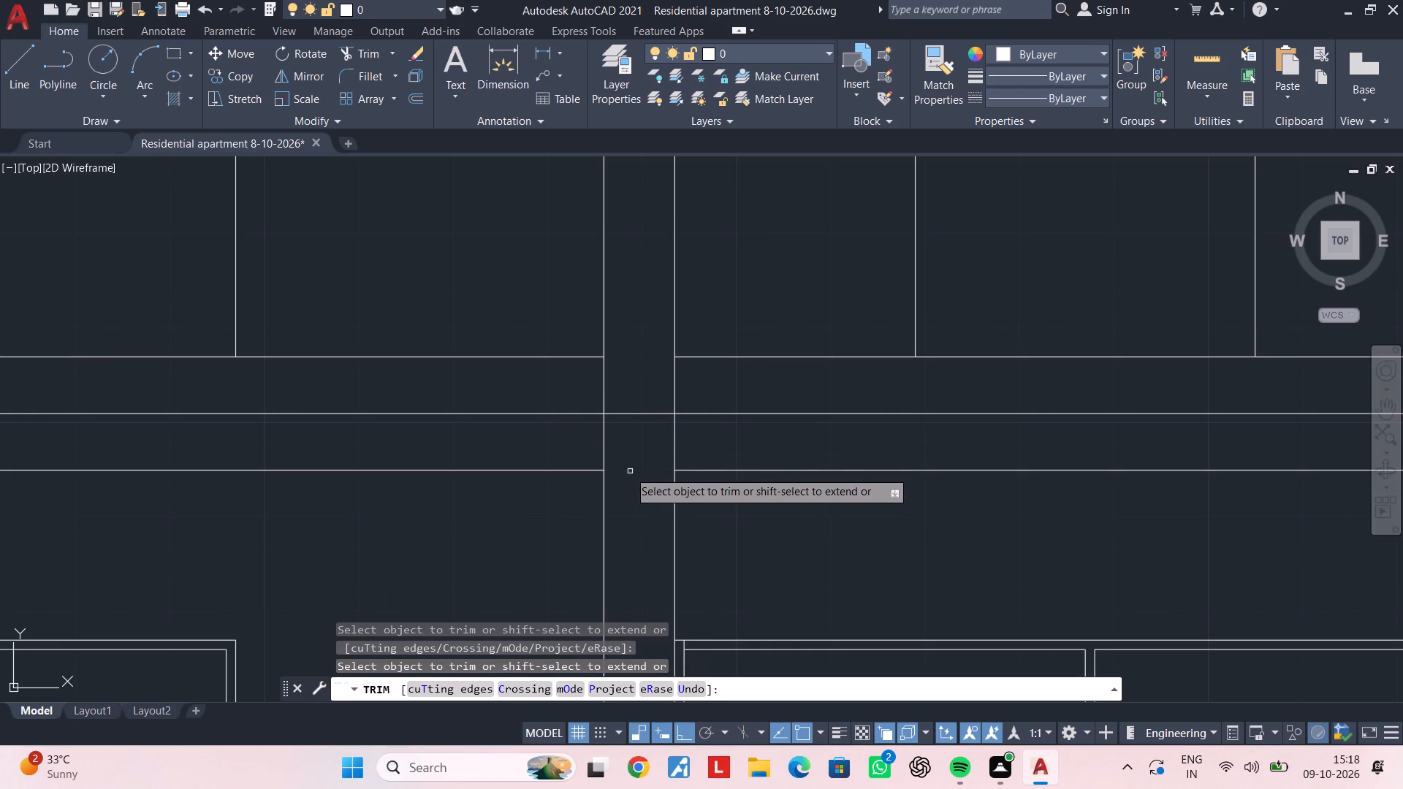
left_click(606, 438)
key("Escape")
key("Escape")
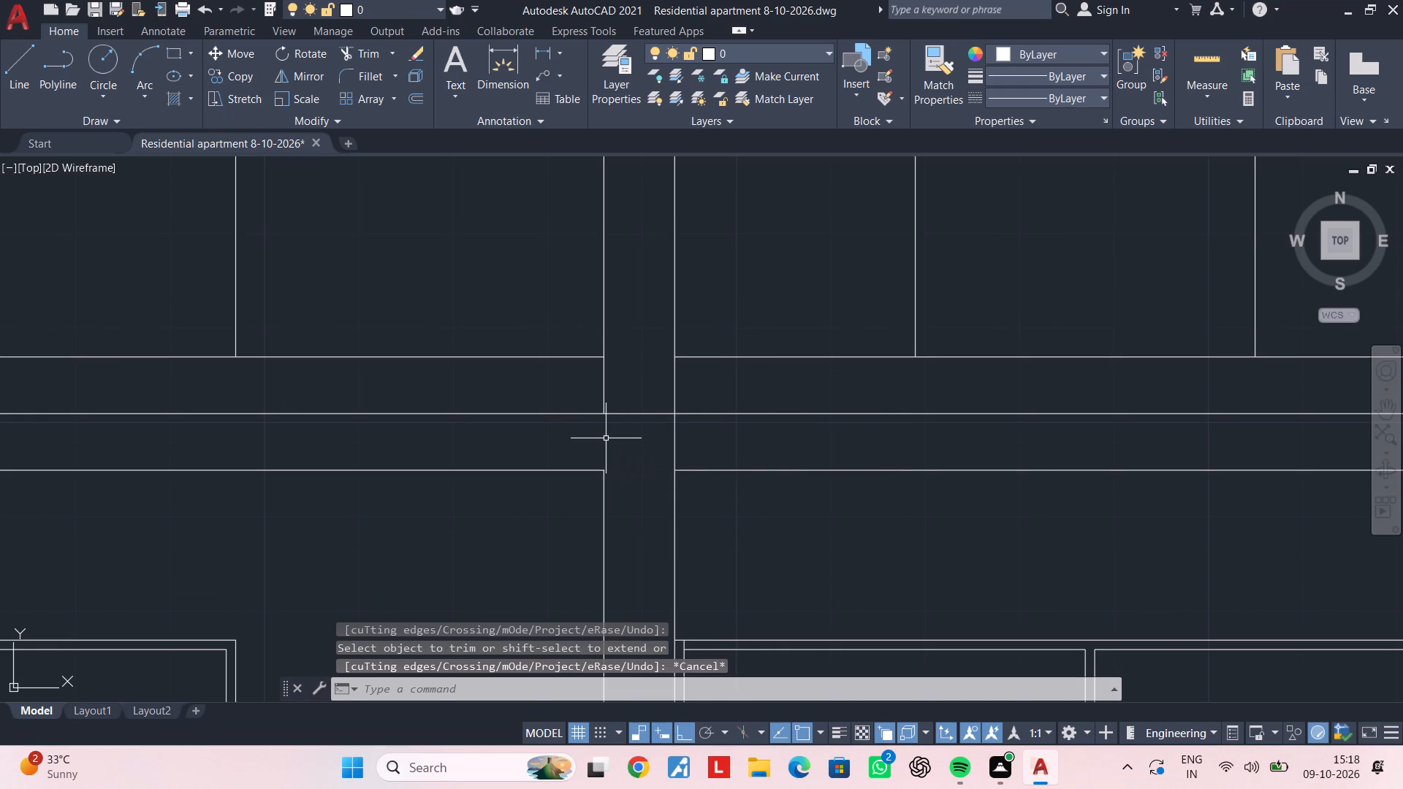
Extend the left part of that slab's upper line across the gap to the right-hand central vertical line.
type("EX")
key("space")
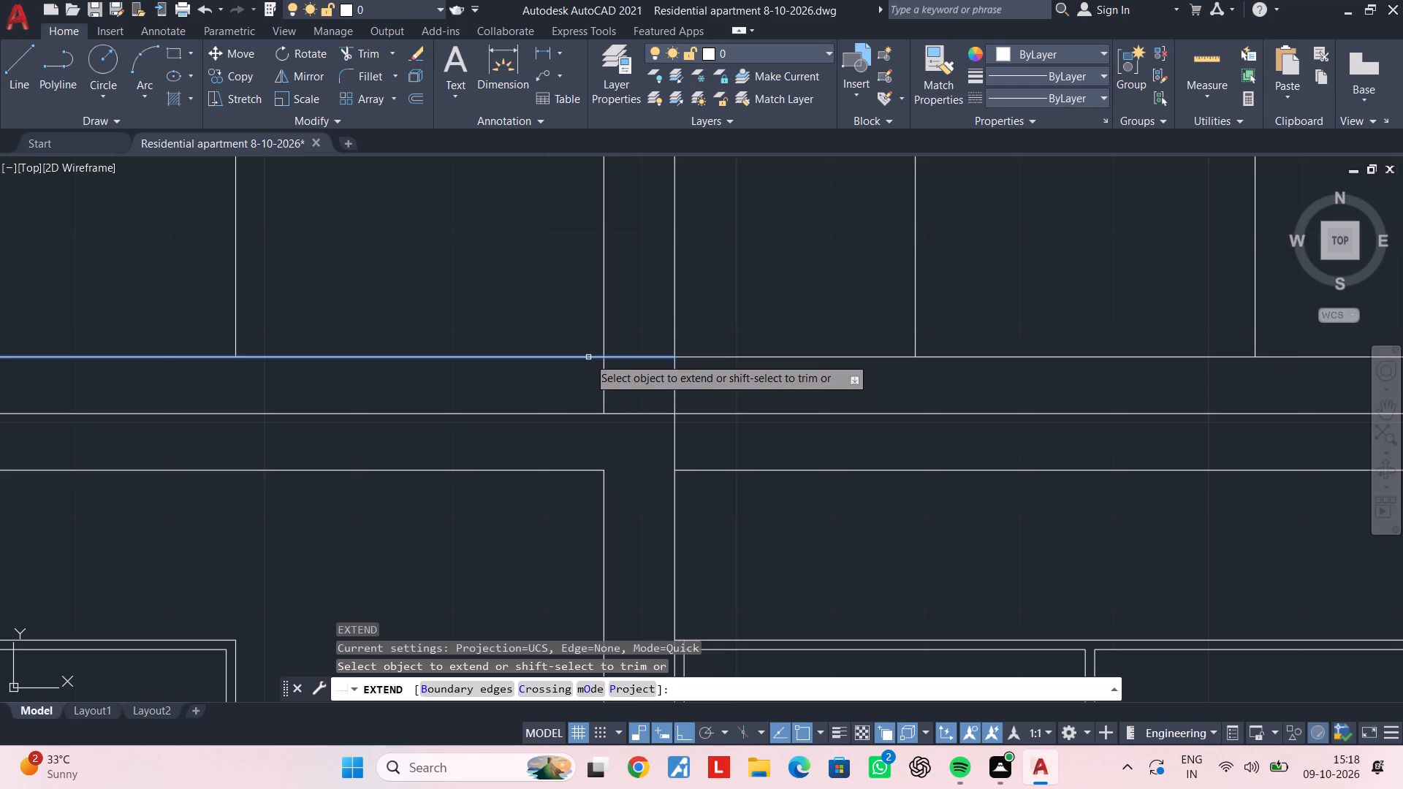
left_click(588, 357)
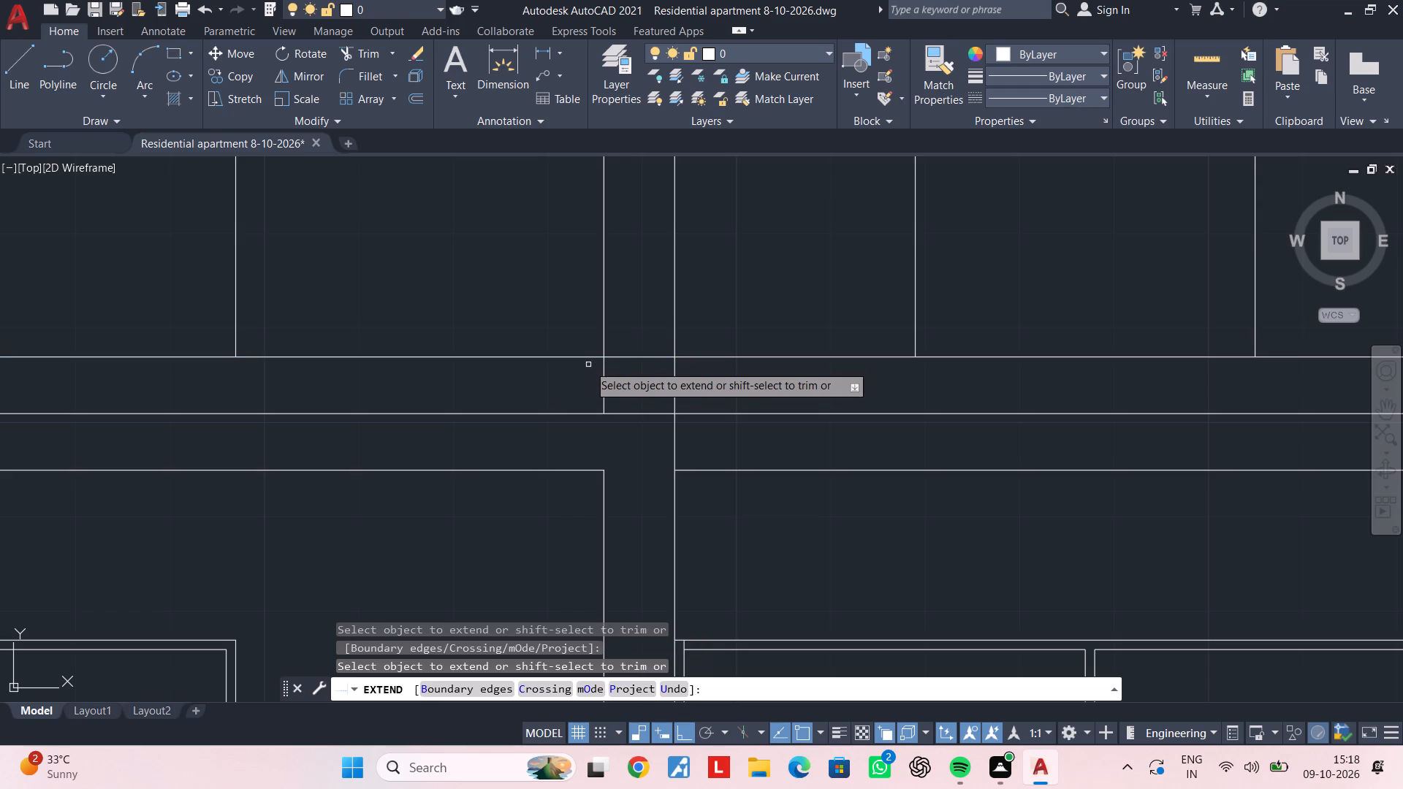
key("Escape")
key("Escape")
key("Escape")
key("Escape")
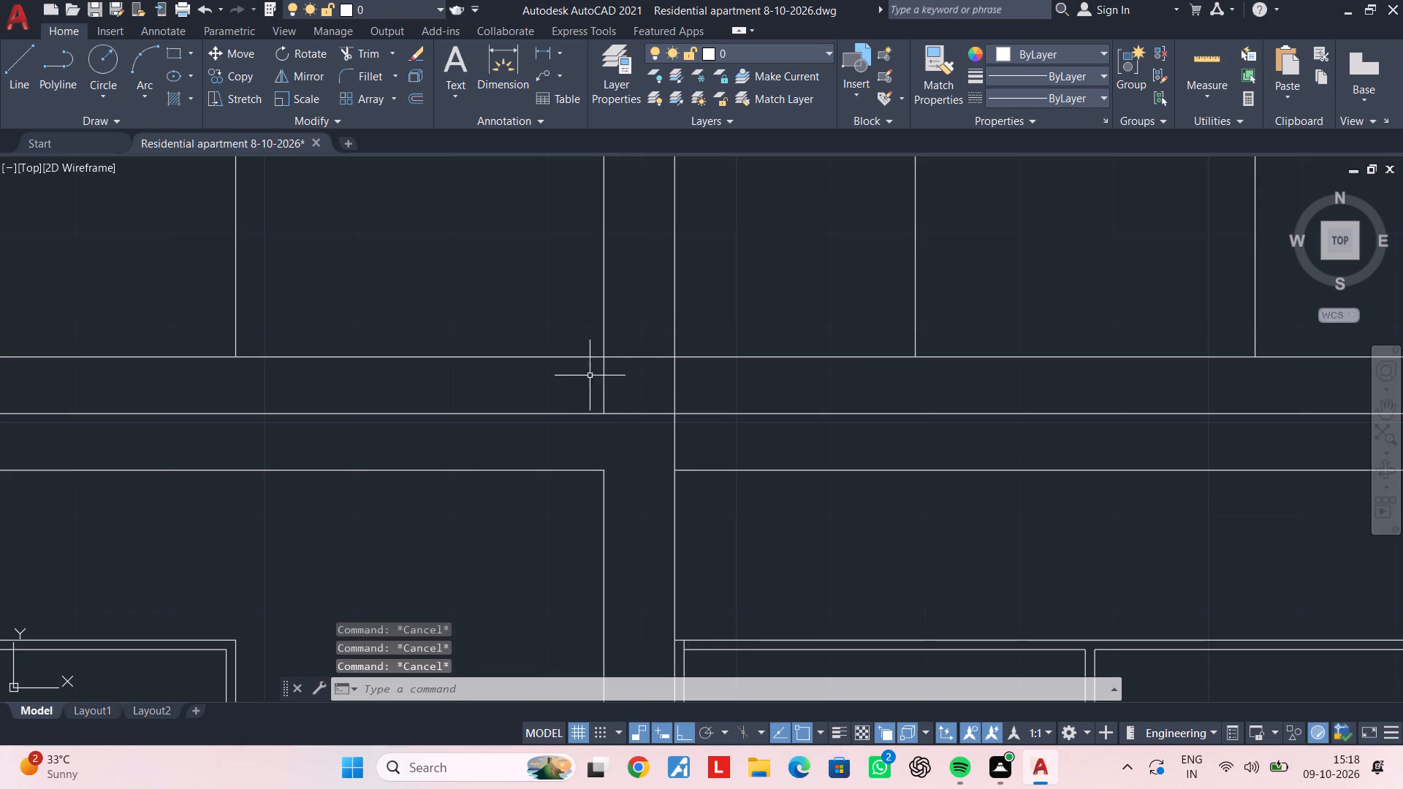
key("Escape")
key("Escape")
Trim the remaining piece of the left central vertical between that slab's upper and middle lines.
type("TR")
key("space")
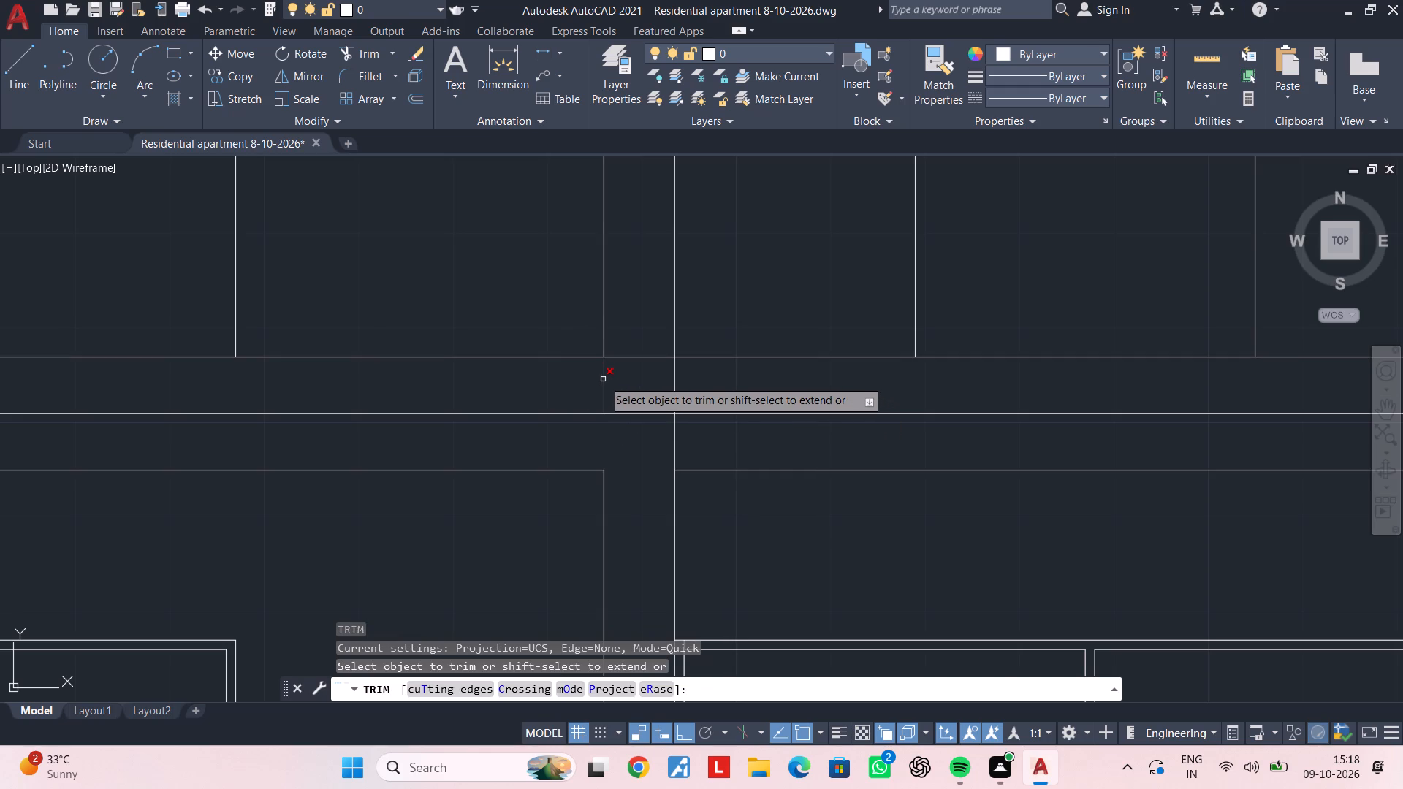
left_click(603, 379)
key("Escape")
Change the middle slab lines below all four balcony floors to the dashed ACAD linetype.
scroll(612, 426, "down", 4)
middle_click_drag(540, 451, 543, 495)
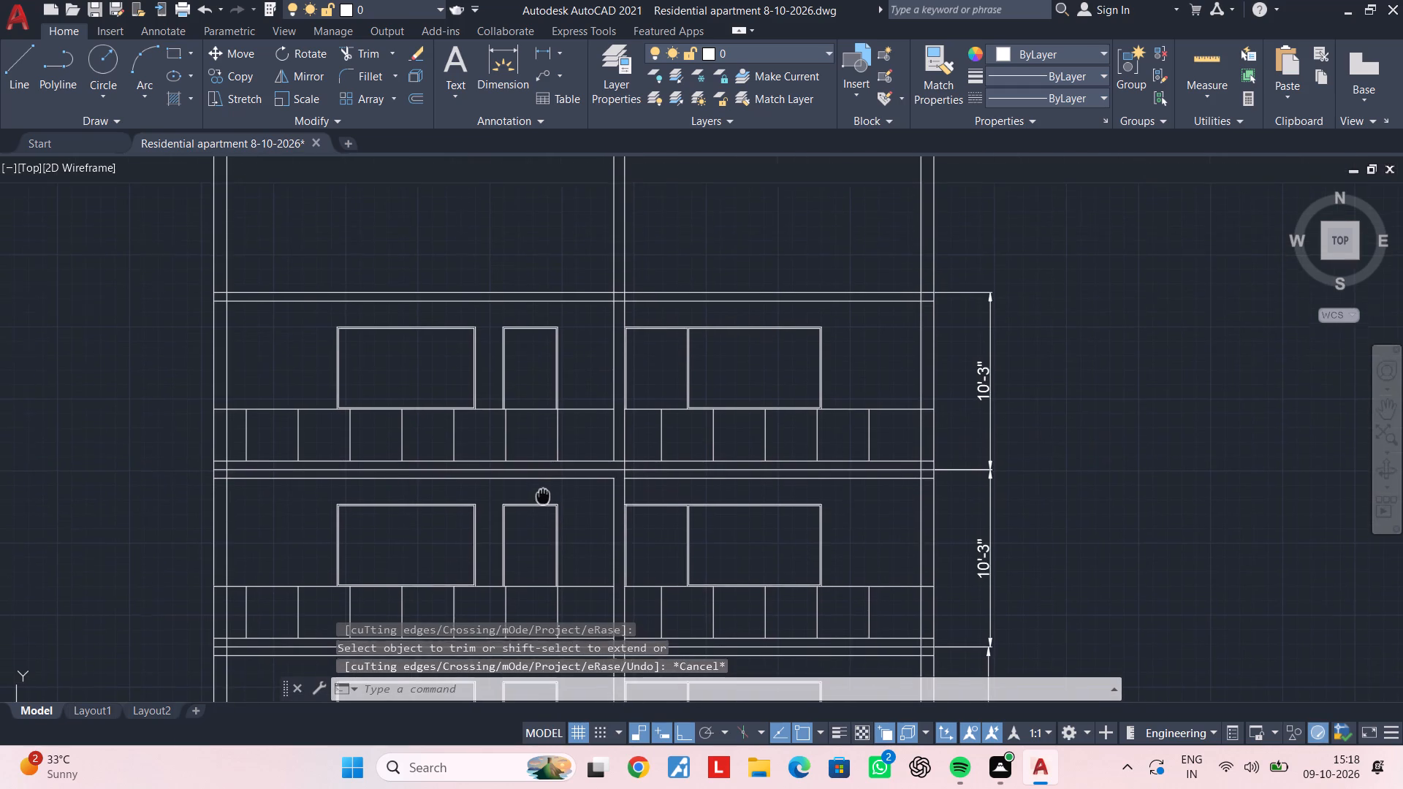
middle_click_drag(543, 495, 543, 495)
scroll(626, 458, "up", 2)
left_click(699, 488)
scroll(766, 527, "down", 2)
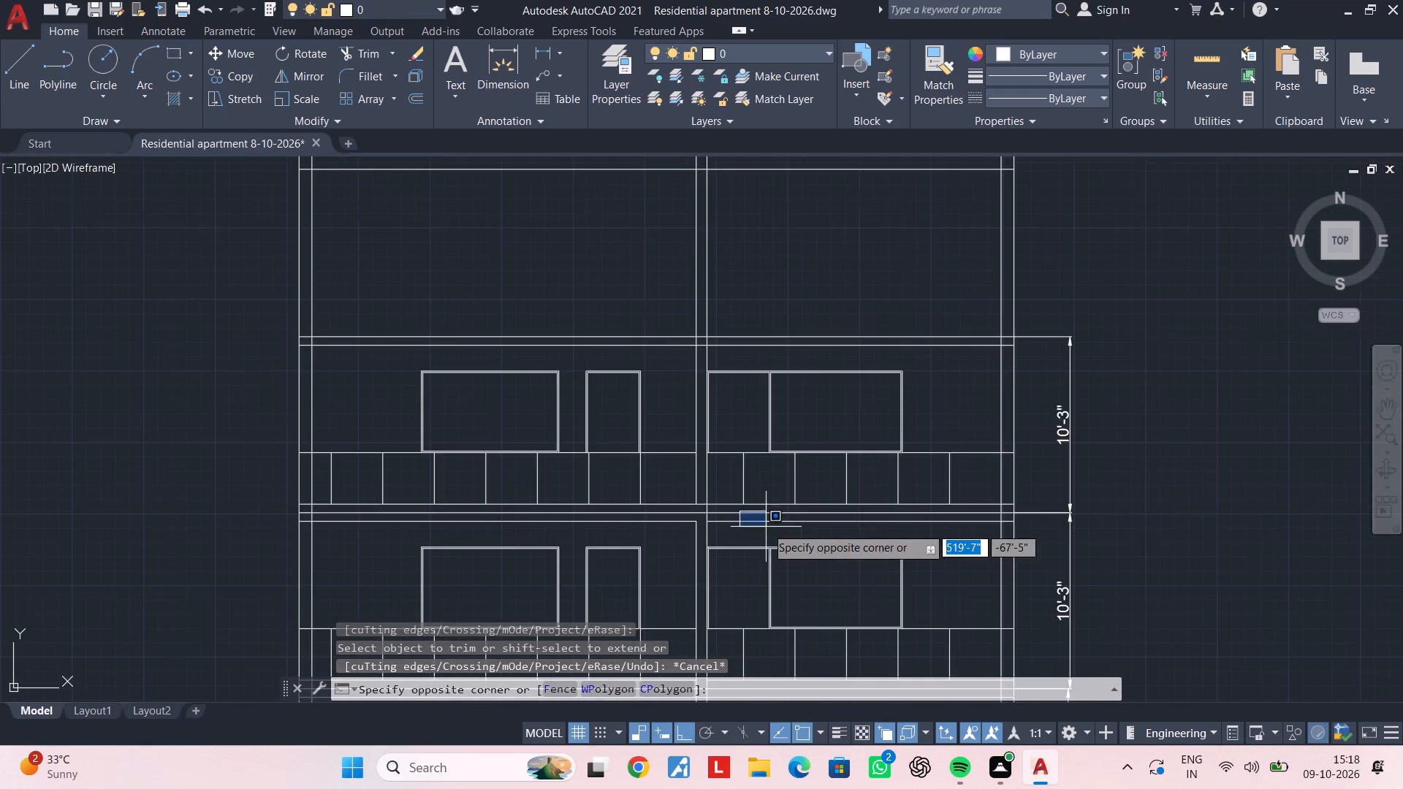
scroll(757, 511, "up", 2)
left_click(748, 522)
left_click(745, 514)
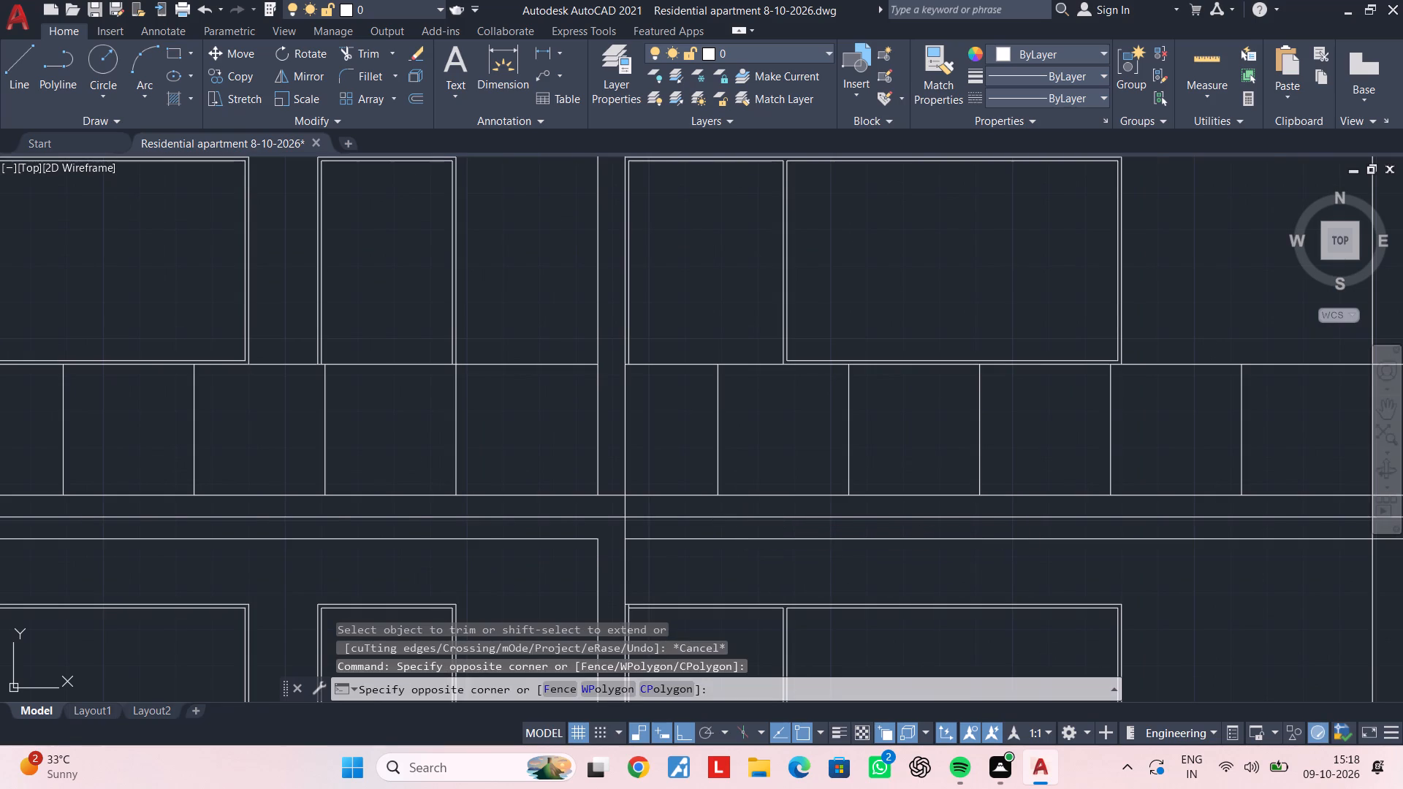
scroll(799, 530, "down", 1)
left_click(784, 522)
left_click(780, 522)
scroll(800, 525, "down", 2)
middle_click_drag(800, 525, 603, 209)
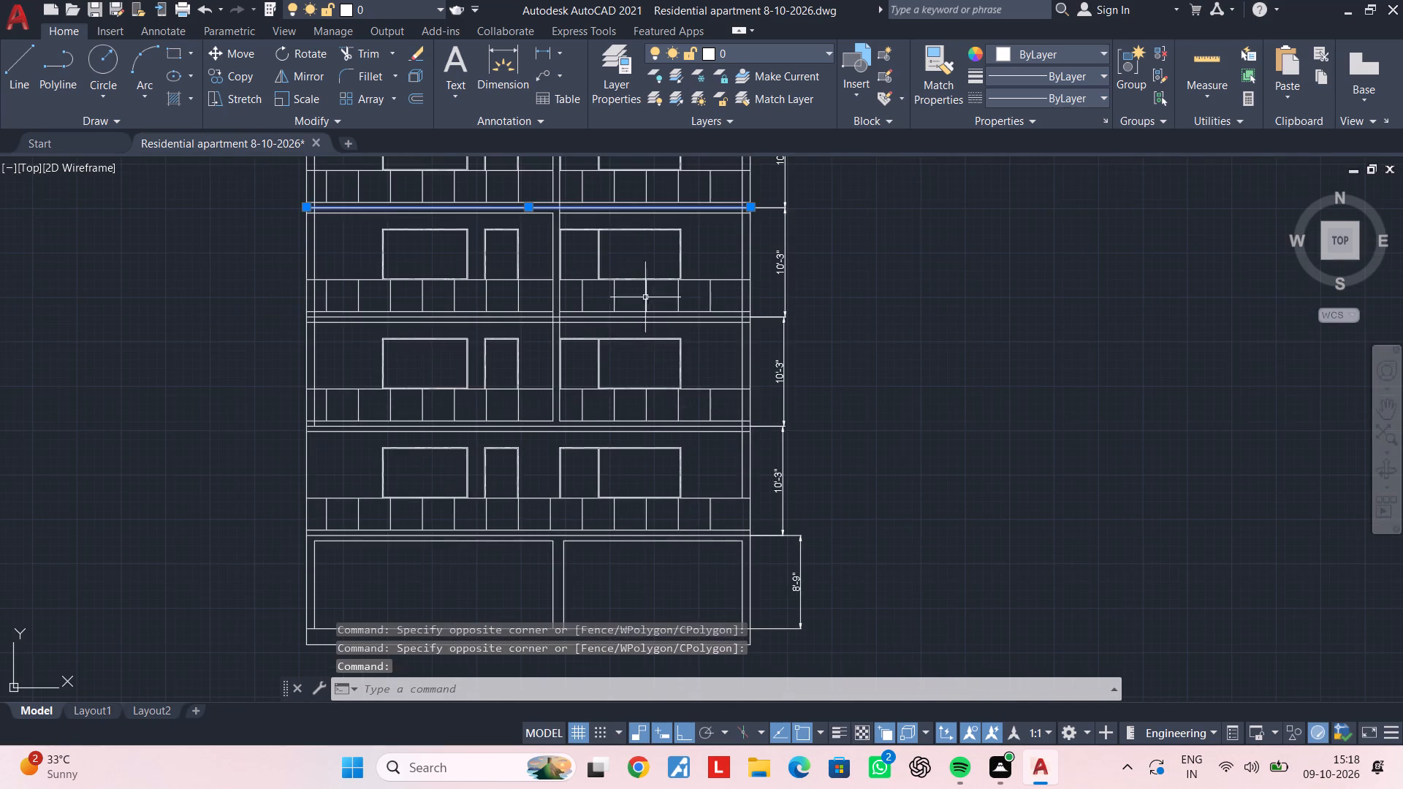
scroll(661, 329, "up", 4)
left_click(709, 256)
scroll(767, 327, "down", 3)
middle_click_drag(771, 335, 749, 194)
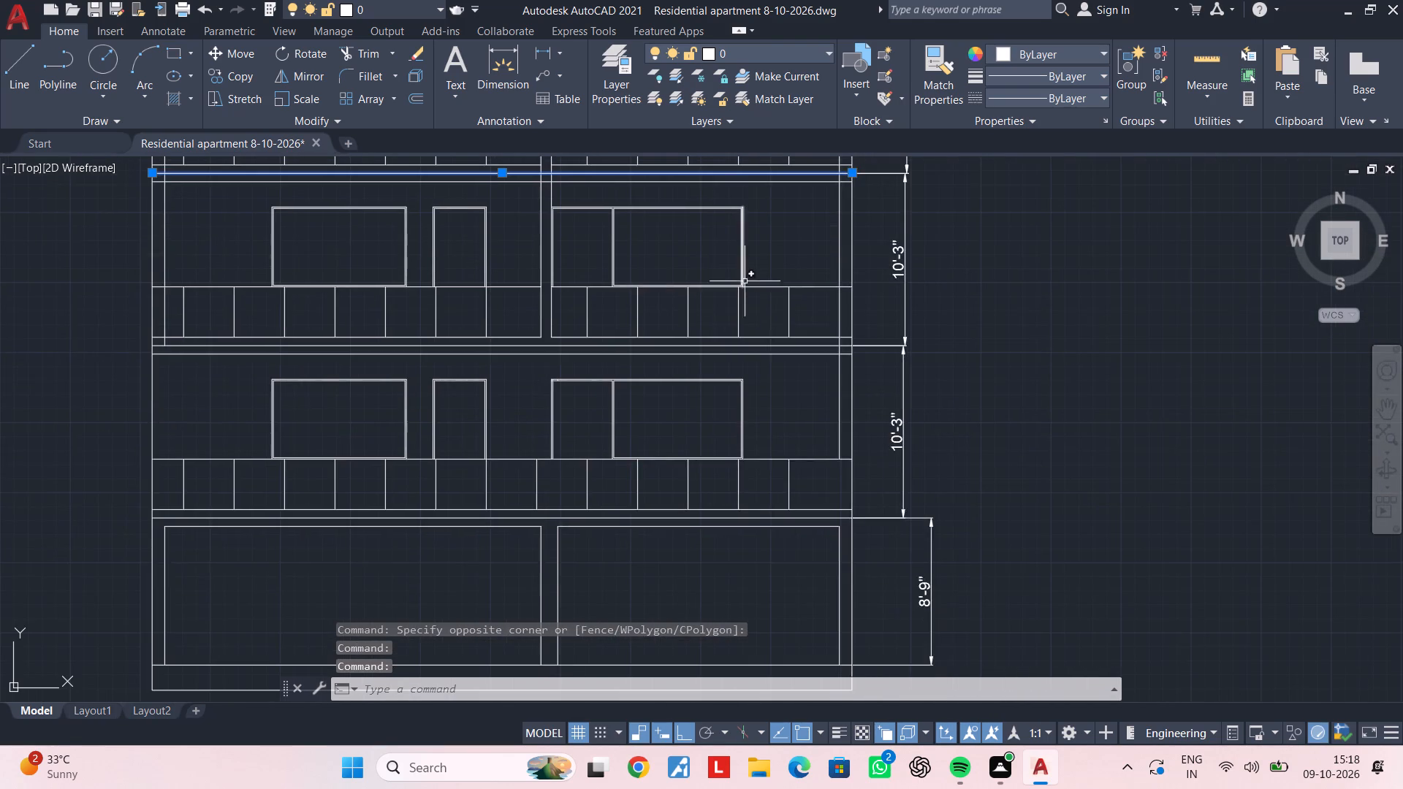
scroll(745, 340, "up", 2)
left_click(741, 349)
scroll(800, 370, "down", 3)
middle_click_drag(800, 367, 790, 277)
scroll(790, 368, "up", 3)
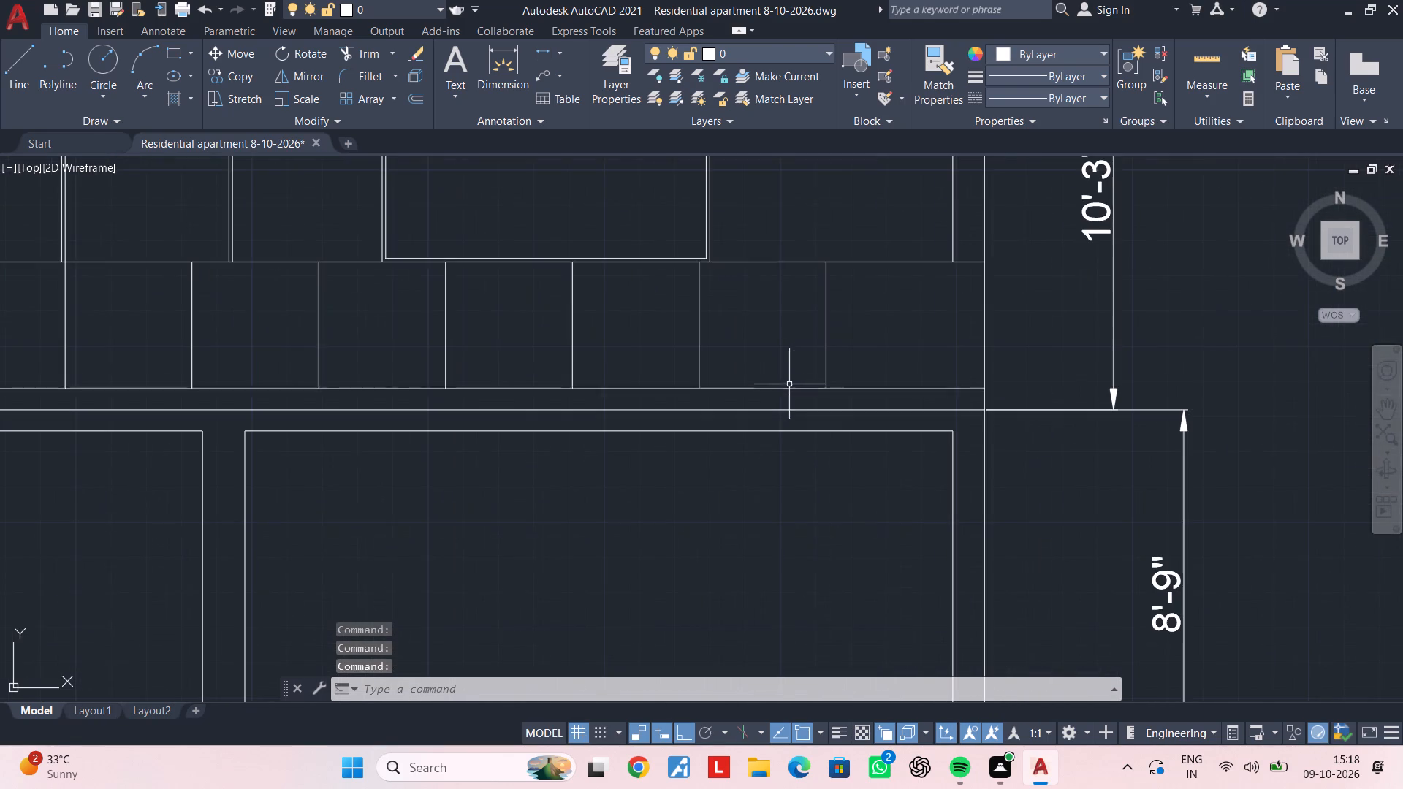
left_click(786, 410)
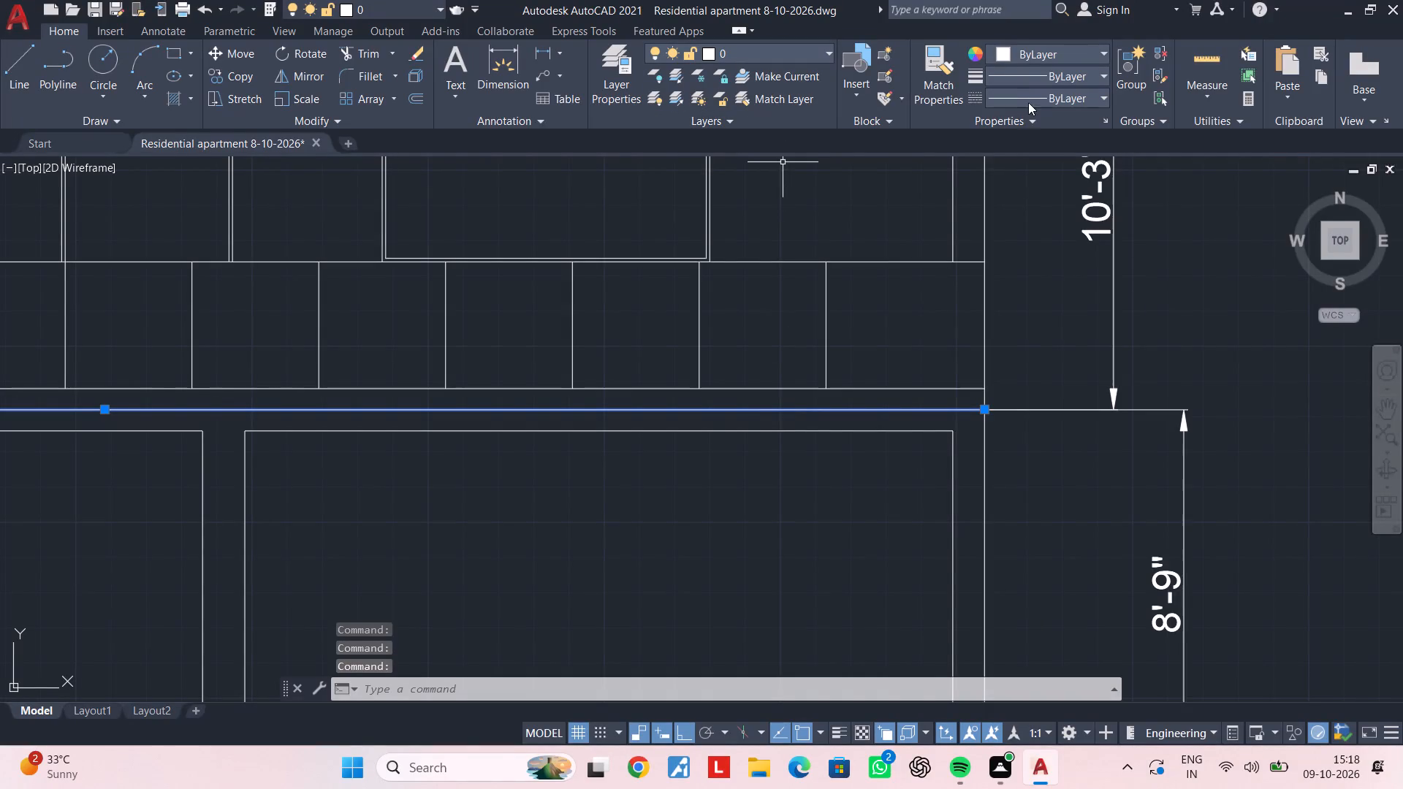
left_click(1029, 100)
left_click(1034, 169)
key("Escape")
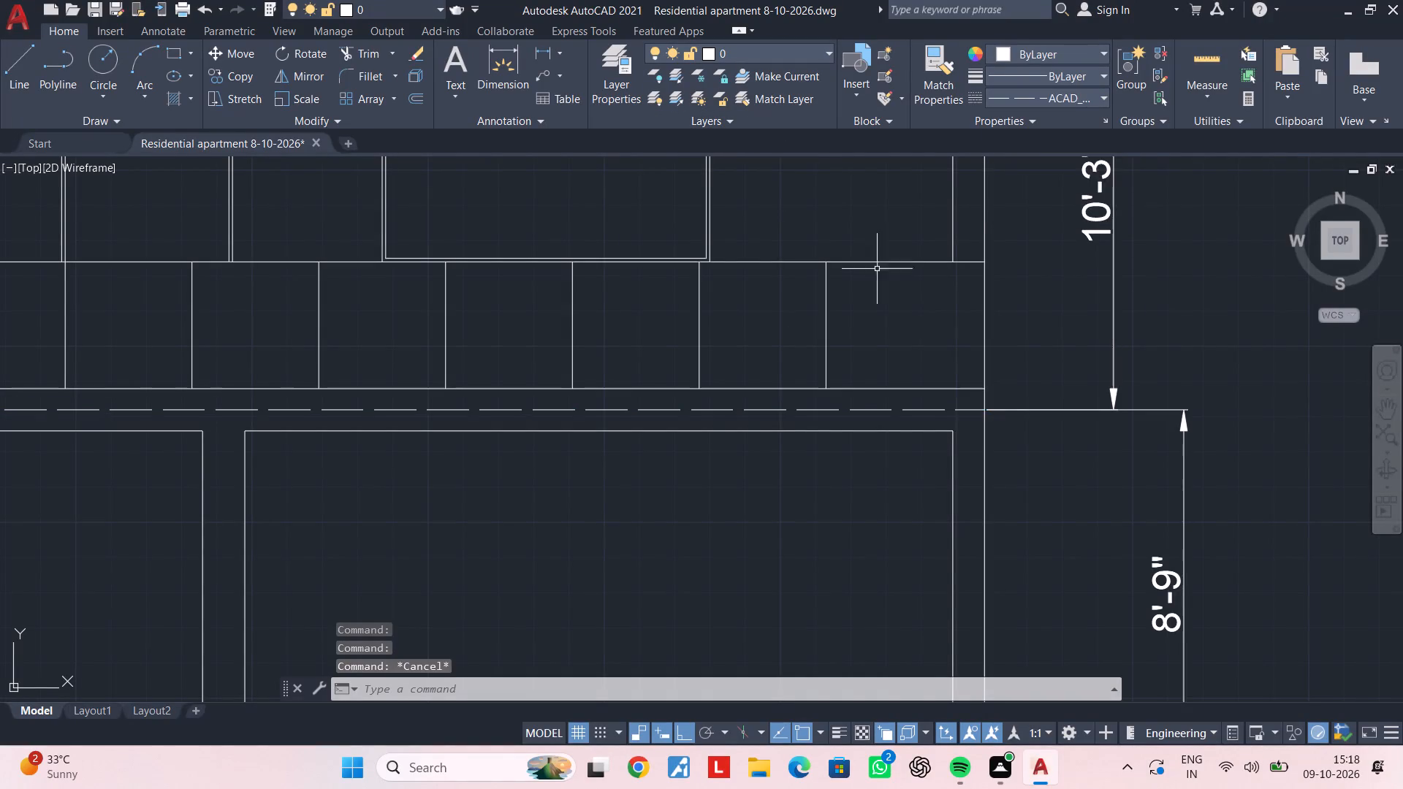
key("Escape")
Examine the middle slab lines and the central vertical lines across the upper floors of the elevation.
scroll(868, 277, "down", 3)
middle_click_drag(869, 287, 855, 503)
middle_click_drag(808, 394, 799, 525)
middle_click_drag(775, 411, 787, 522)
scroll(739, 485, "up", 1)
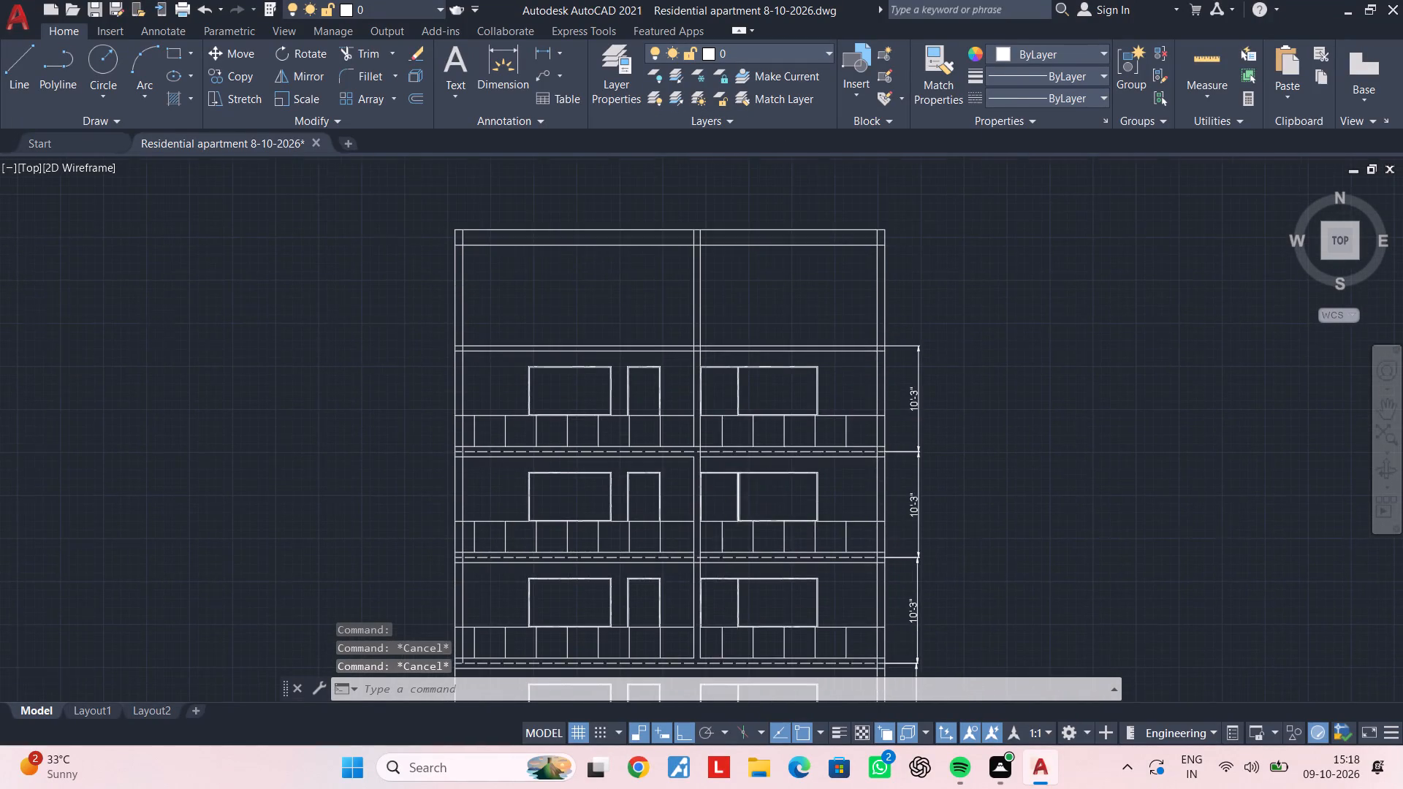
middle_click_drag(702, 467, 703, 503)
scroll(678, 494, "up", 2)
middle_click_drag(693, 480, 1017, 495)
scroll(1010, 494, "down", 1)
middle_click_drag(975, 498, 752, 487)
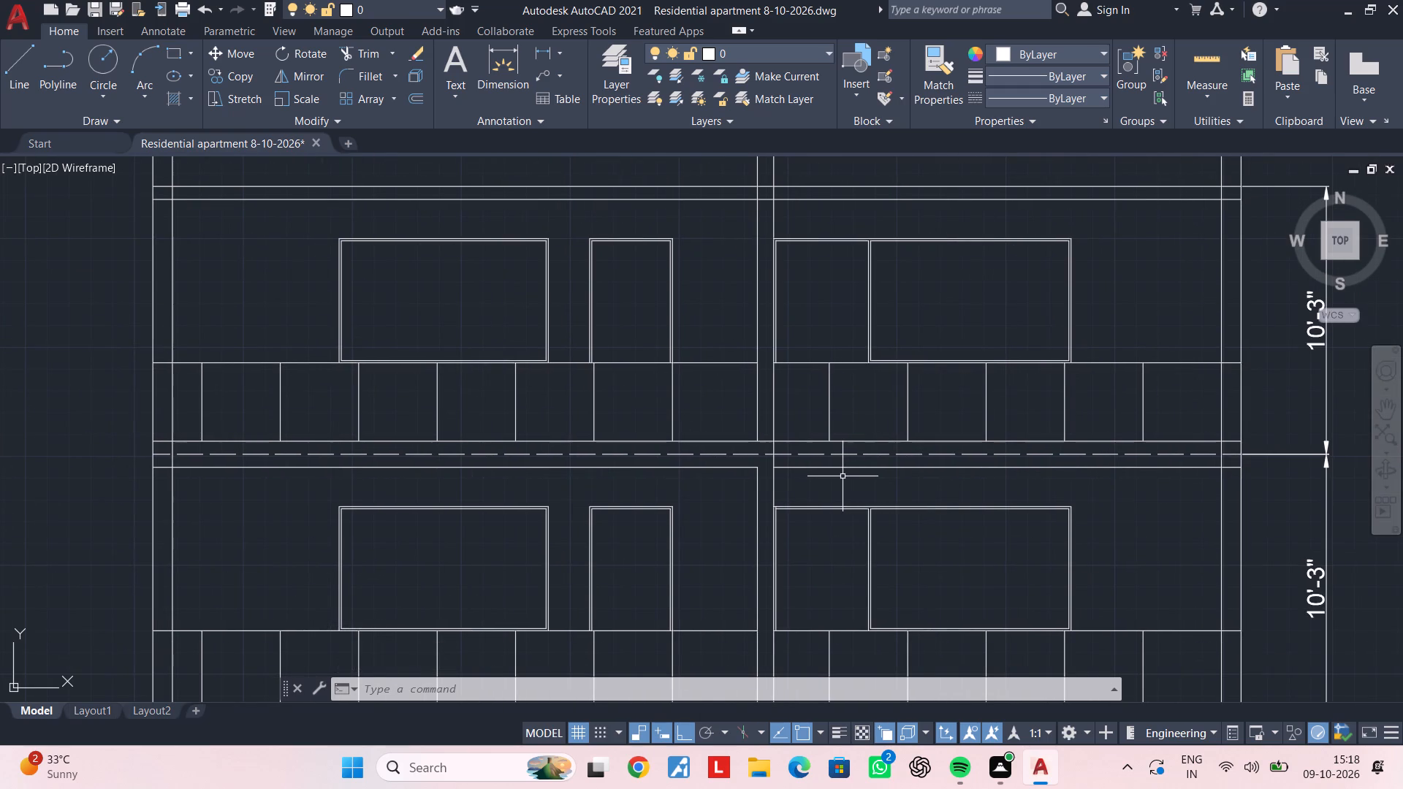
Trim away the left central vertical line from the fourth balcony floor's railing top up through the slab and top storey.
middle_click_drag(822, 480, 732, 480)
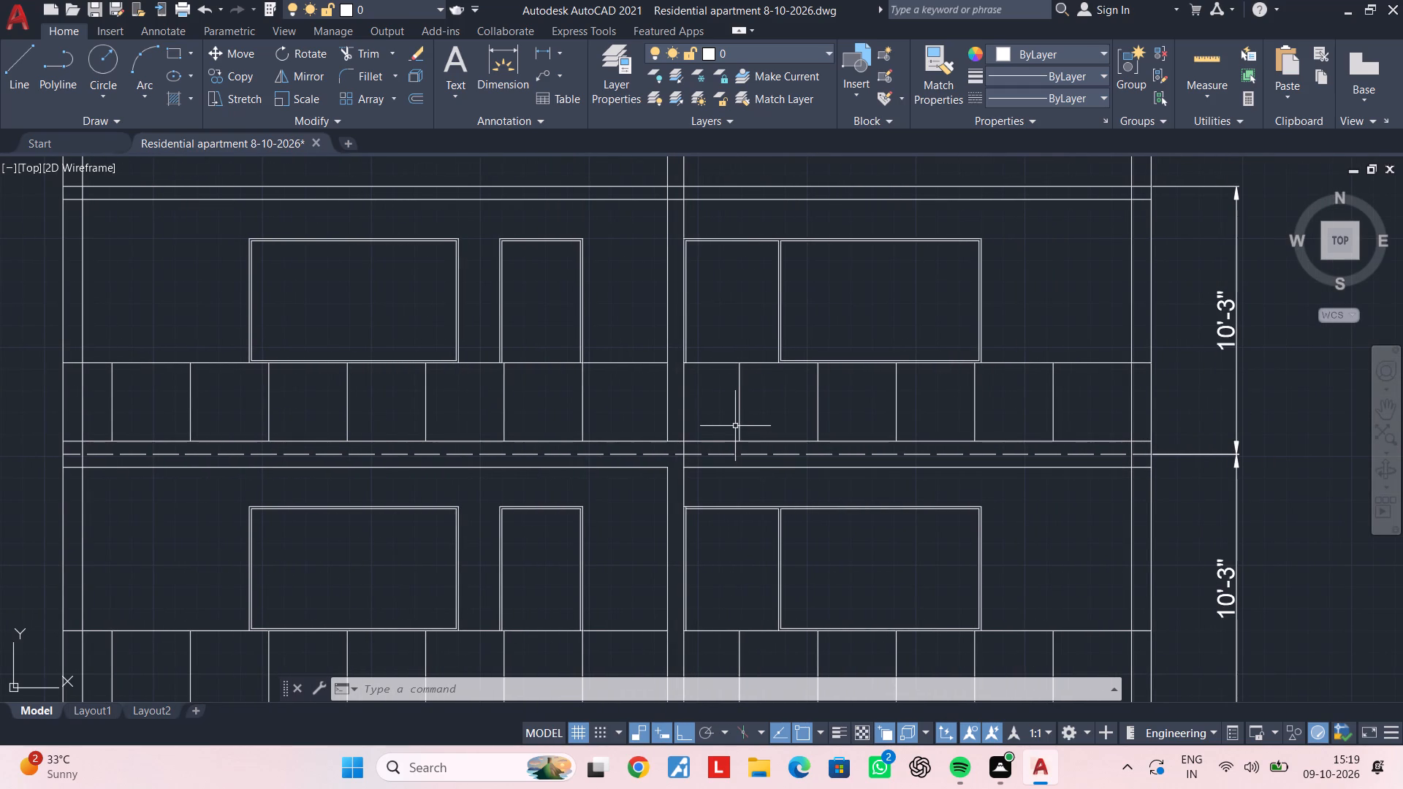
middle_click_drag(734, 457, 734, 564)
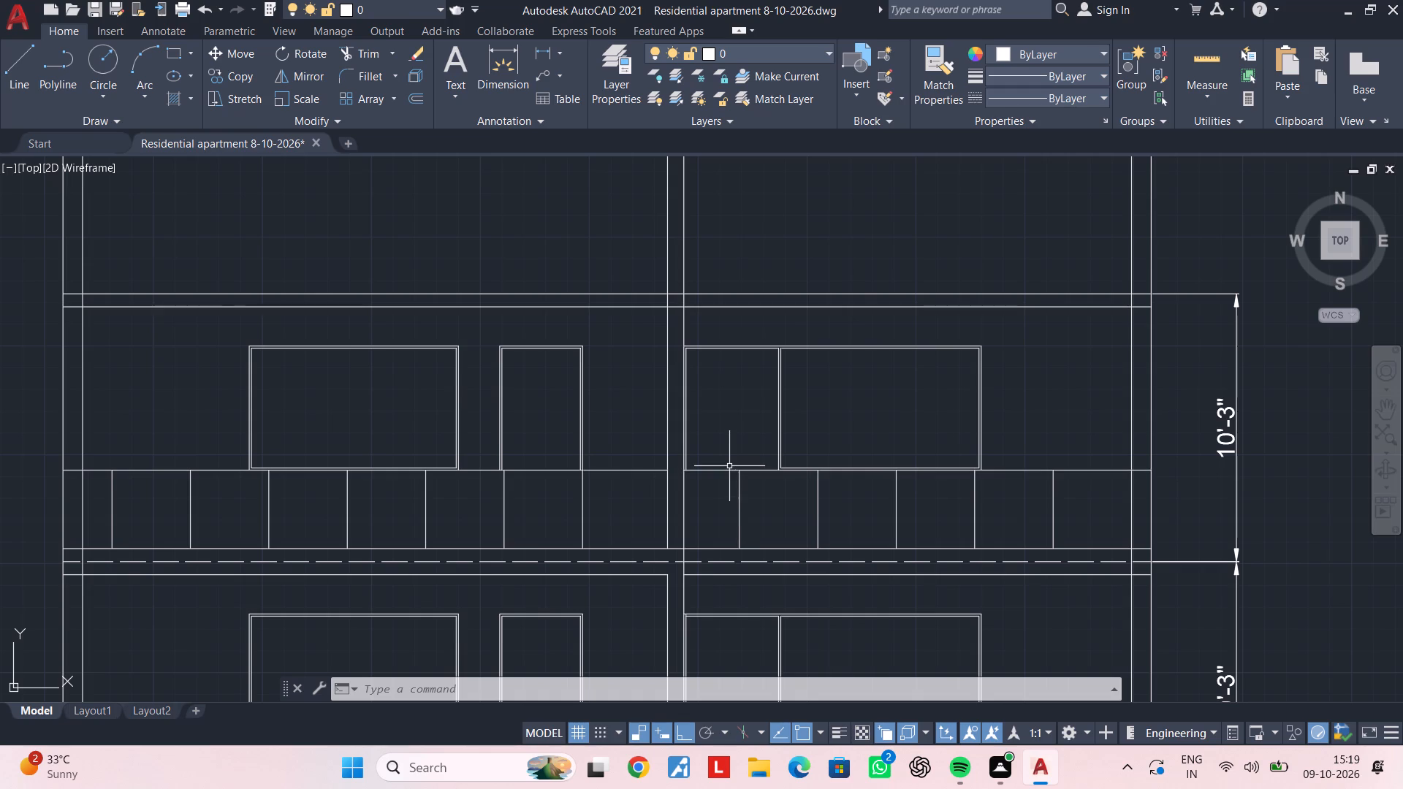
middle_click_drag(715, 430, 710, 453)
key("Escape")
key("Escape")
type("TR")
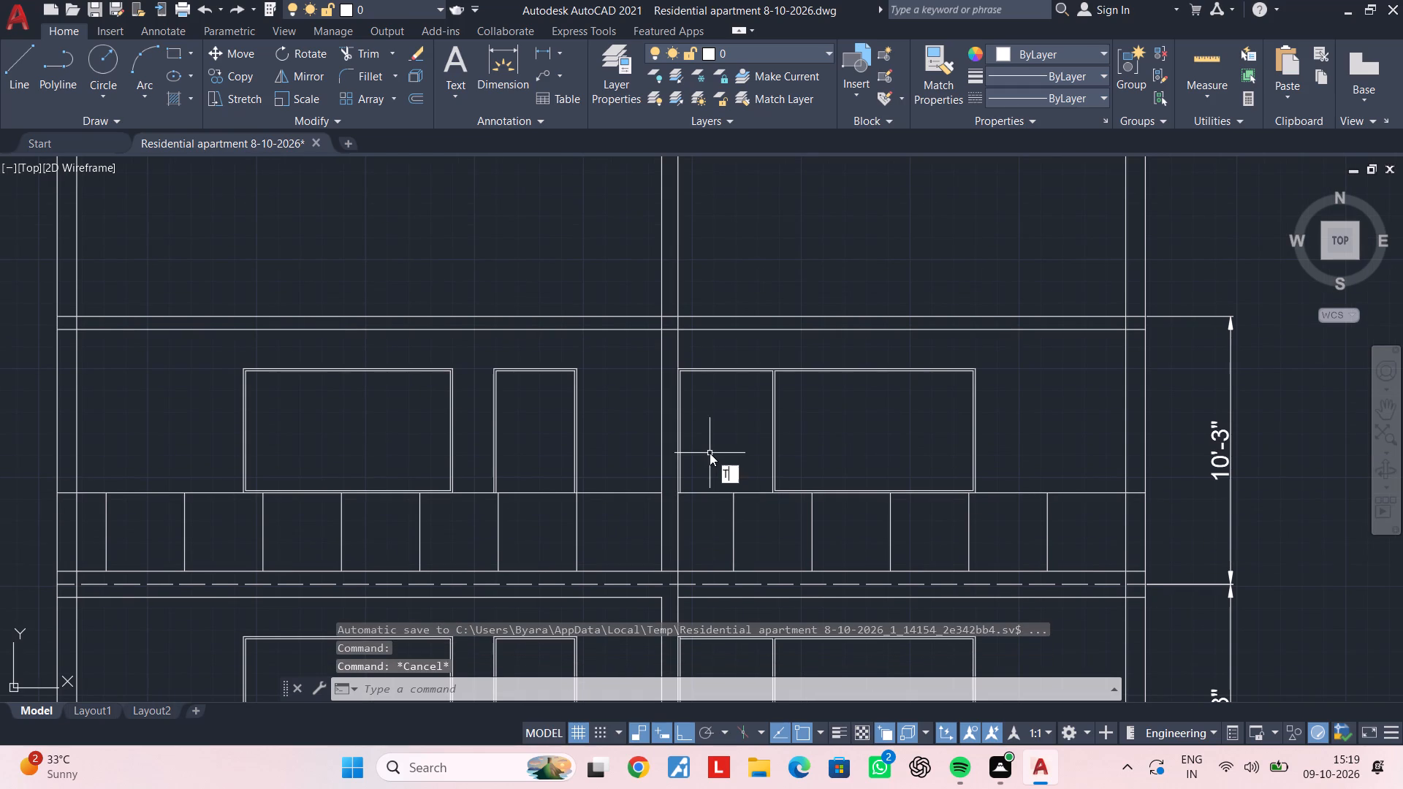
key("space")
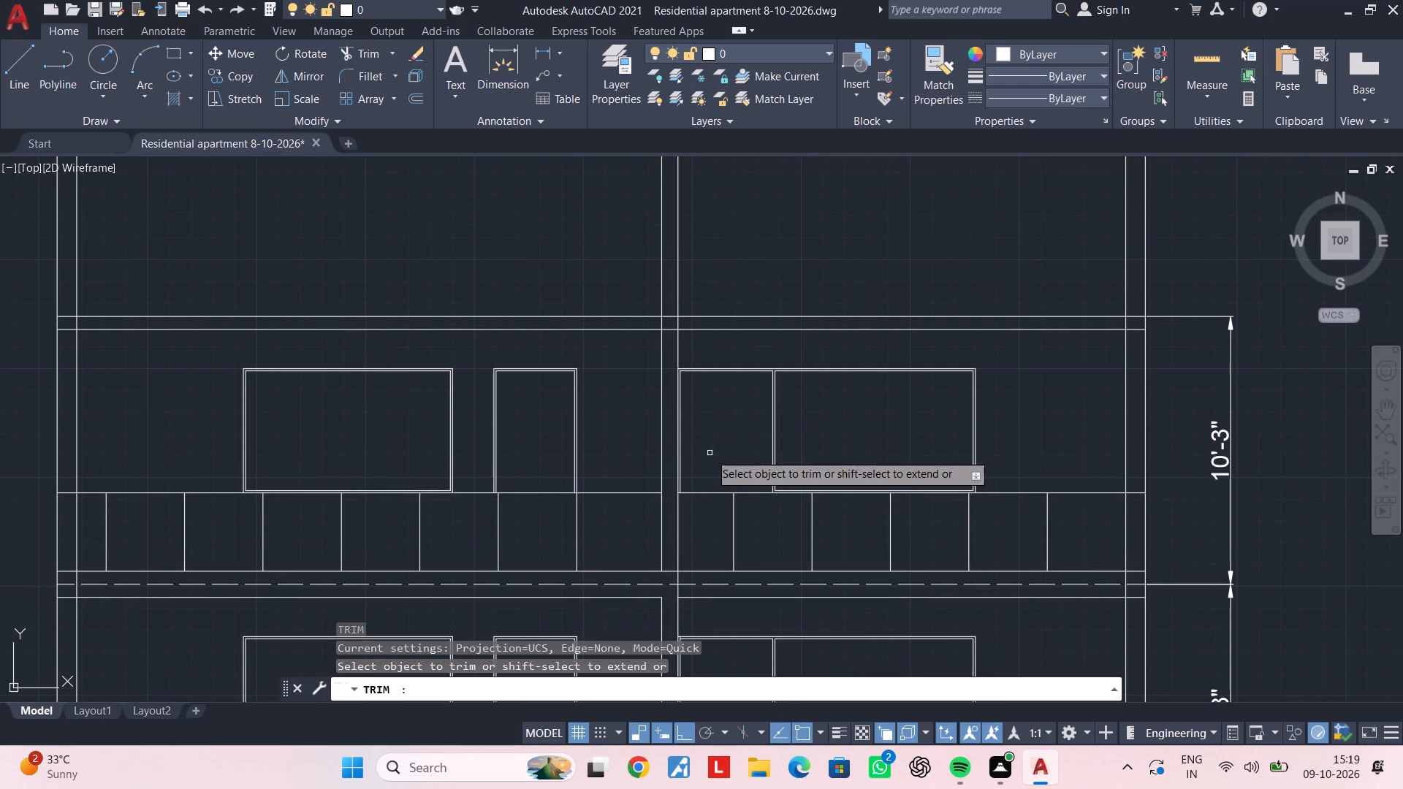
left_click(659, 451)
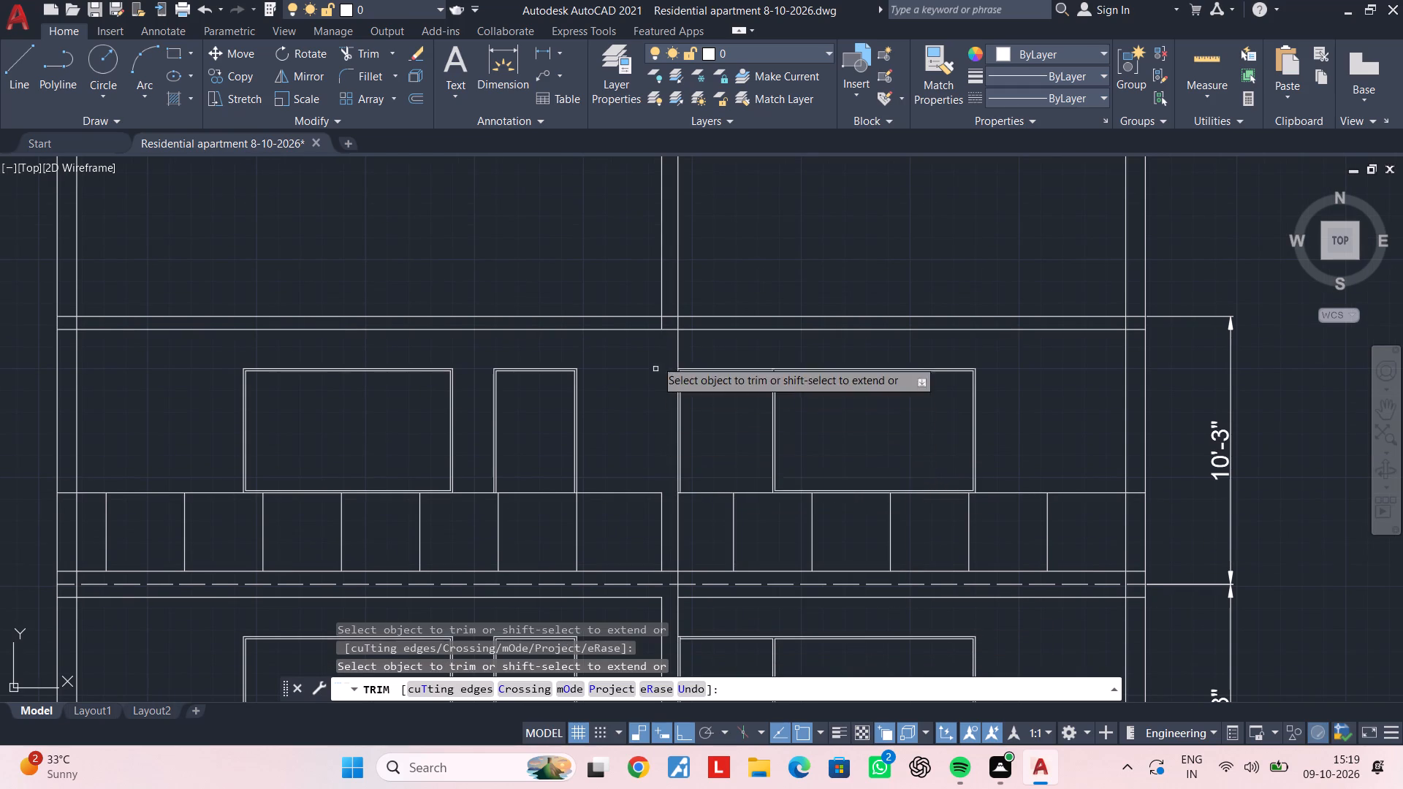
middle_click_drag(655, 348, 649, 491)
scroll(651, 468, "up", 1)
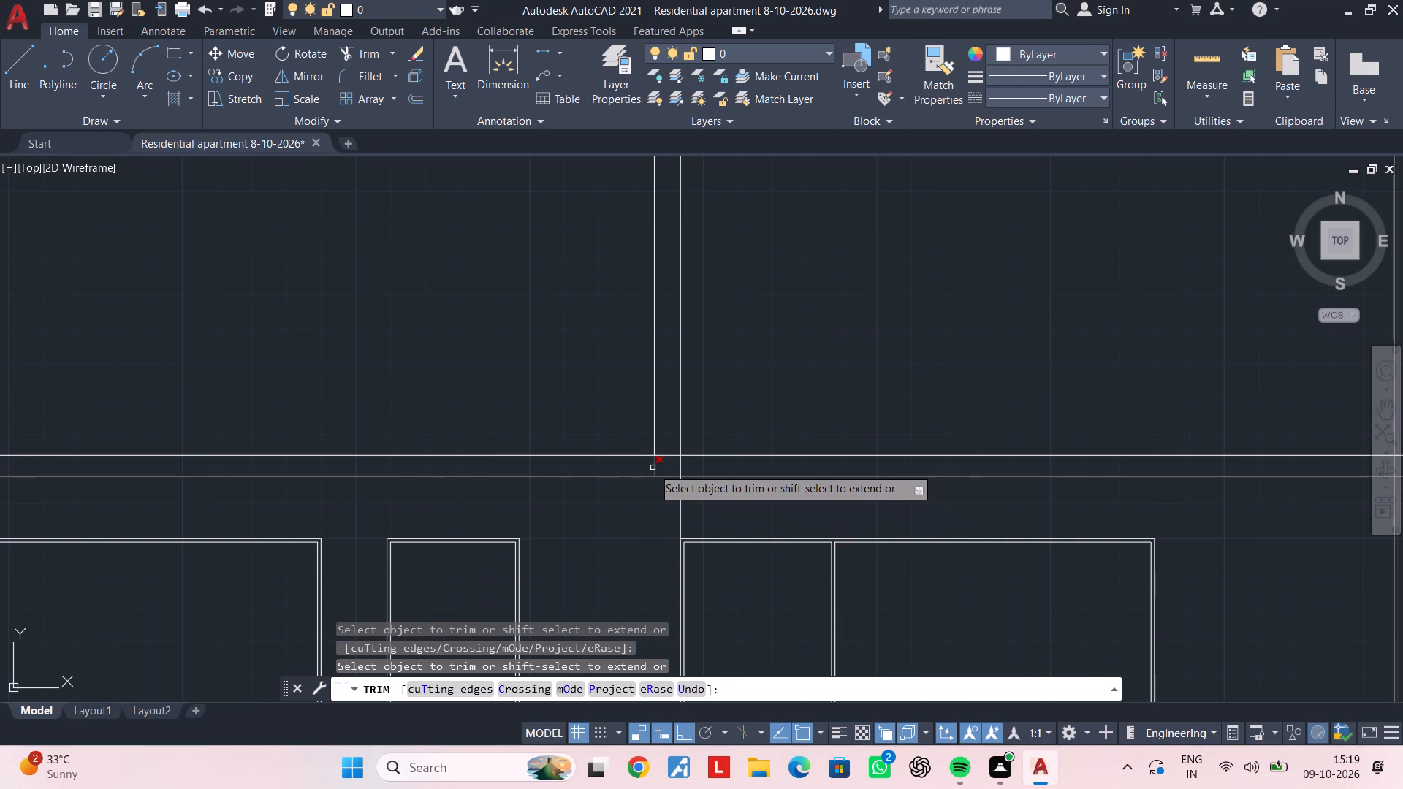
left_click(653, 468)
left_click(653, 427)
scroll(703, 451, "down", 2)
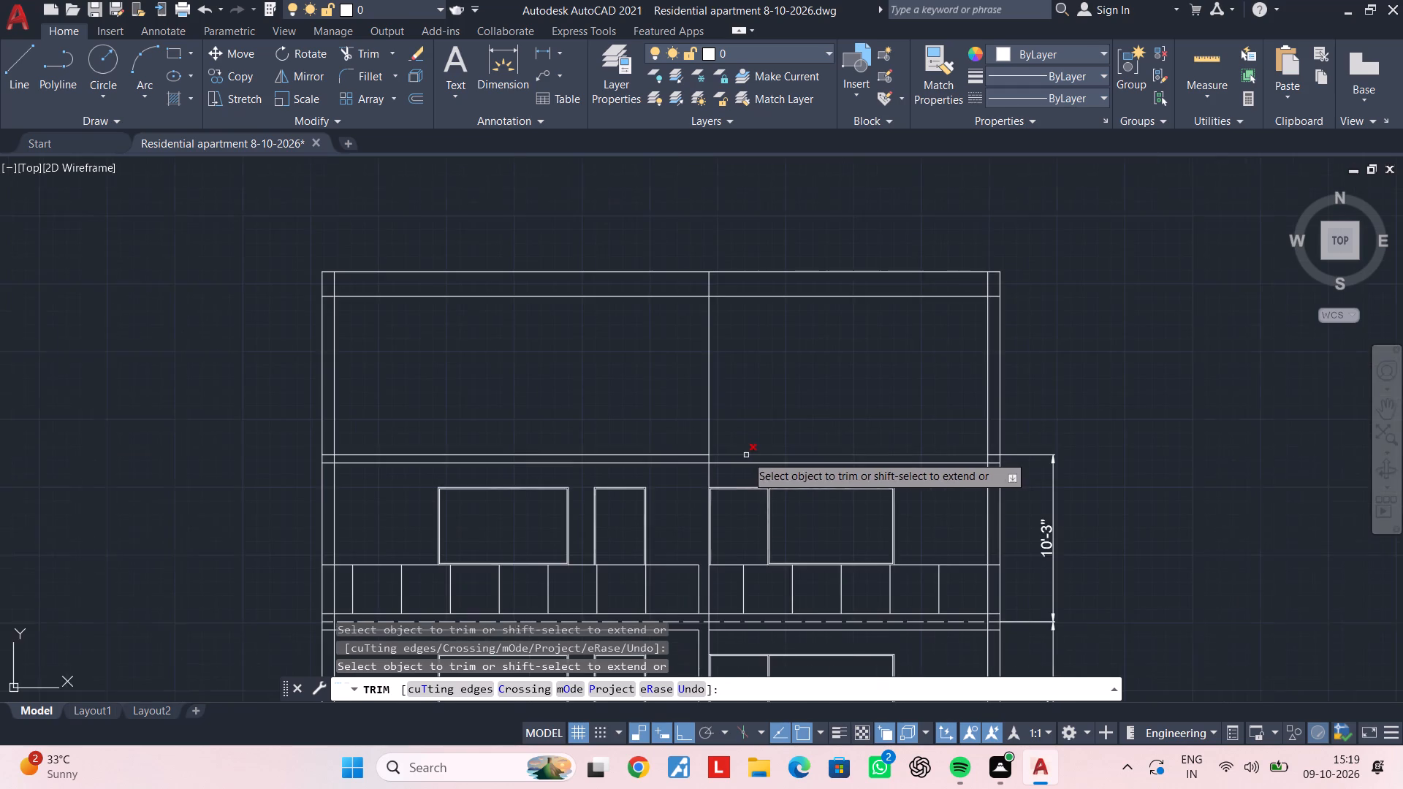
middle_click_drag(747, 455, 662, 391)
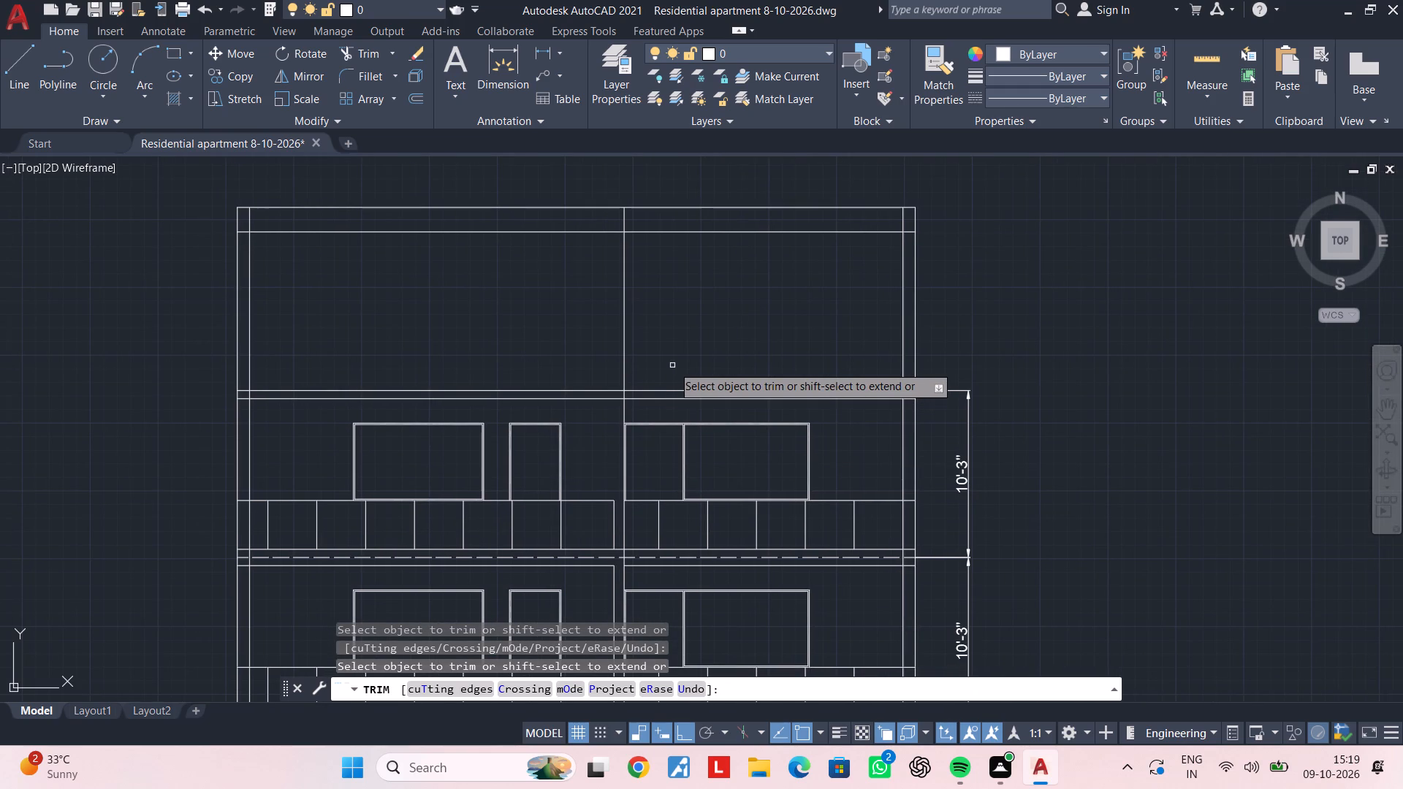
key("Escape")
key("Escape")
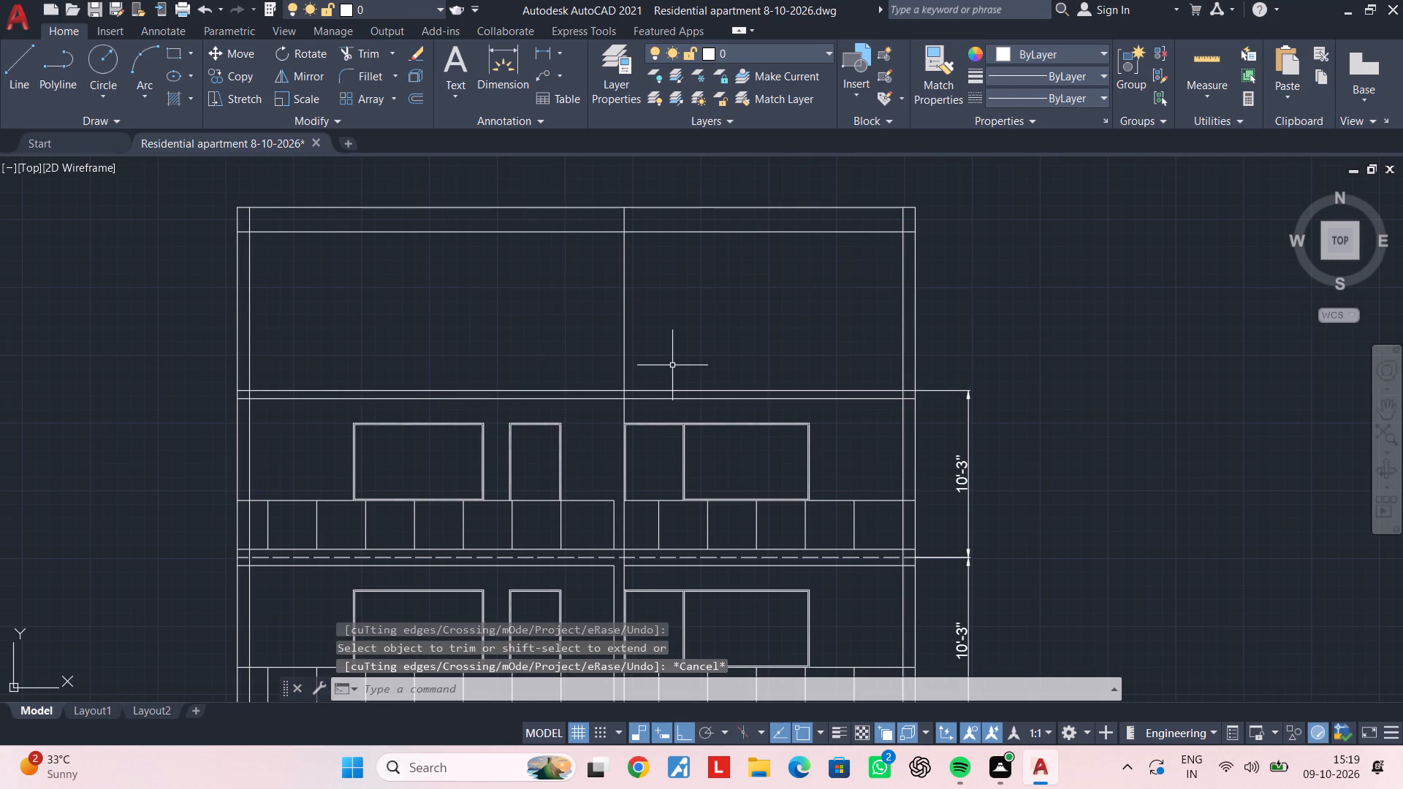
Extend the left railing's top line on the fourth balcony floor to the right-hand central vertical line.
key("e")
type("X")
key("space")
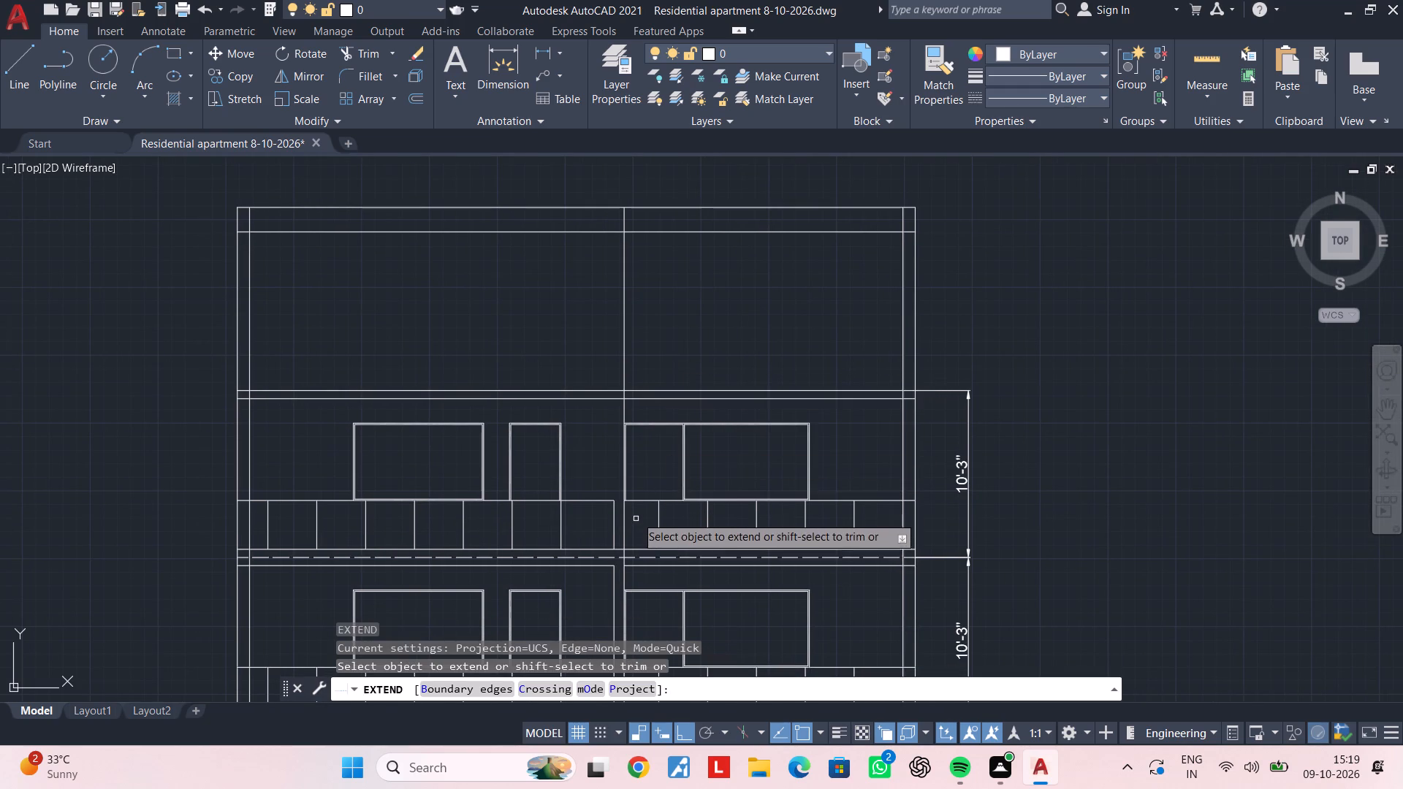
scroll(636, 503, "up", 1)
left_click(636, 501)
key("Escape")
Erase the leftover piece of the left central vertical within the fourth balcony floor's railing.
middle_click_drag(648, 549, 650, 493)
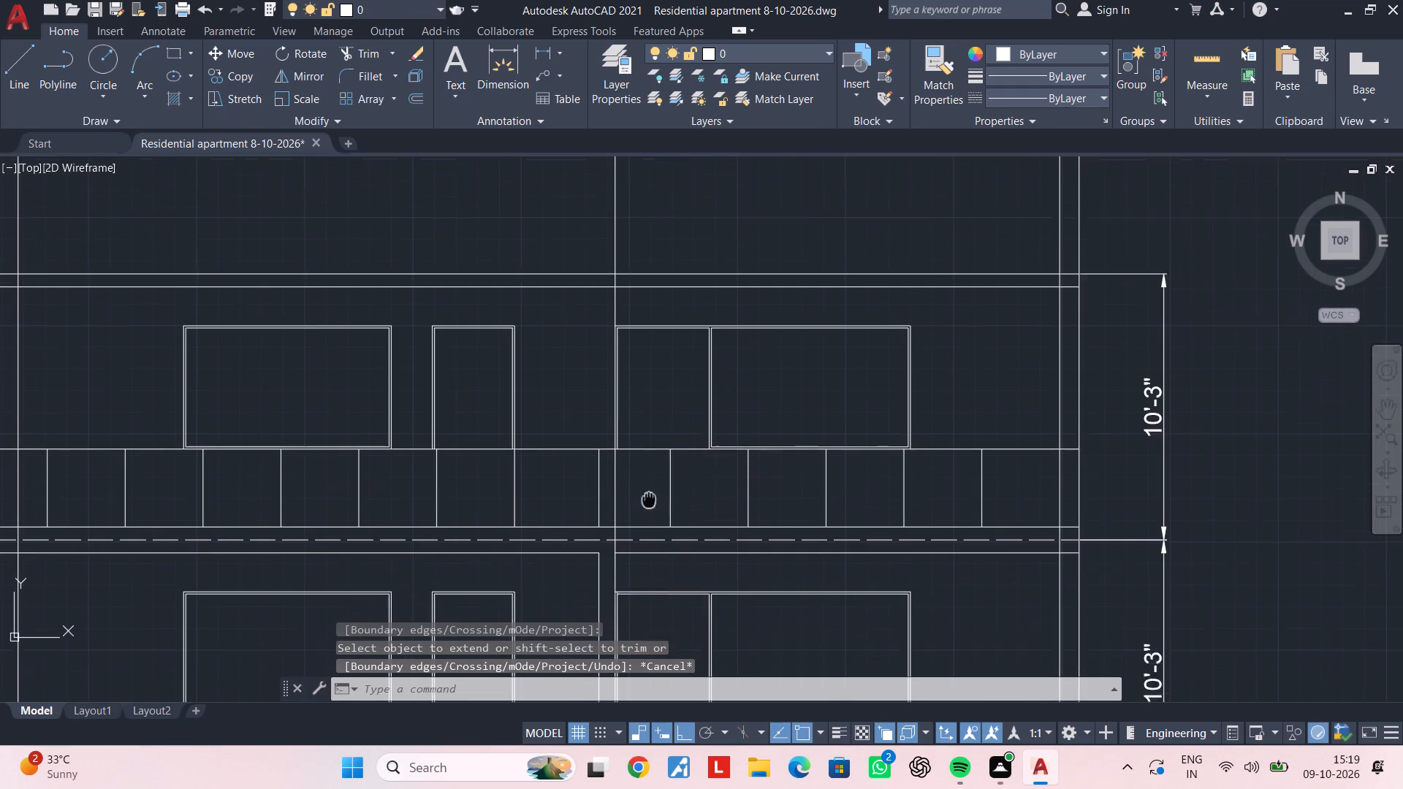
middle_click_drag(650, 493, 652, 451)
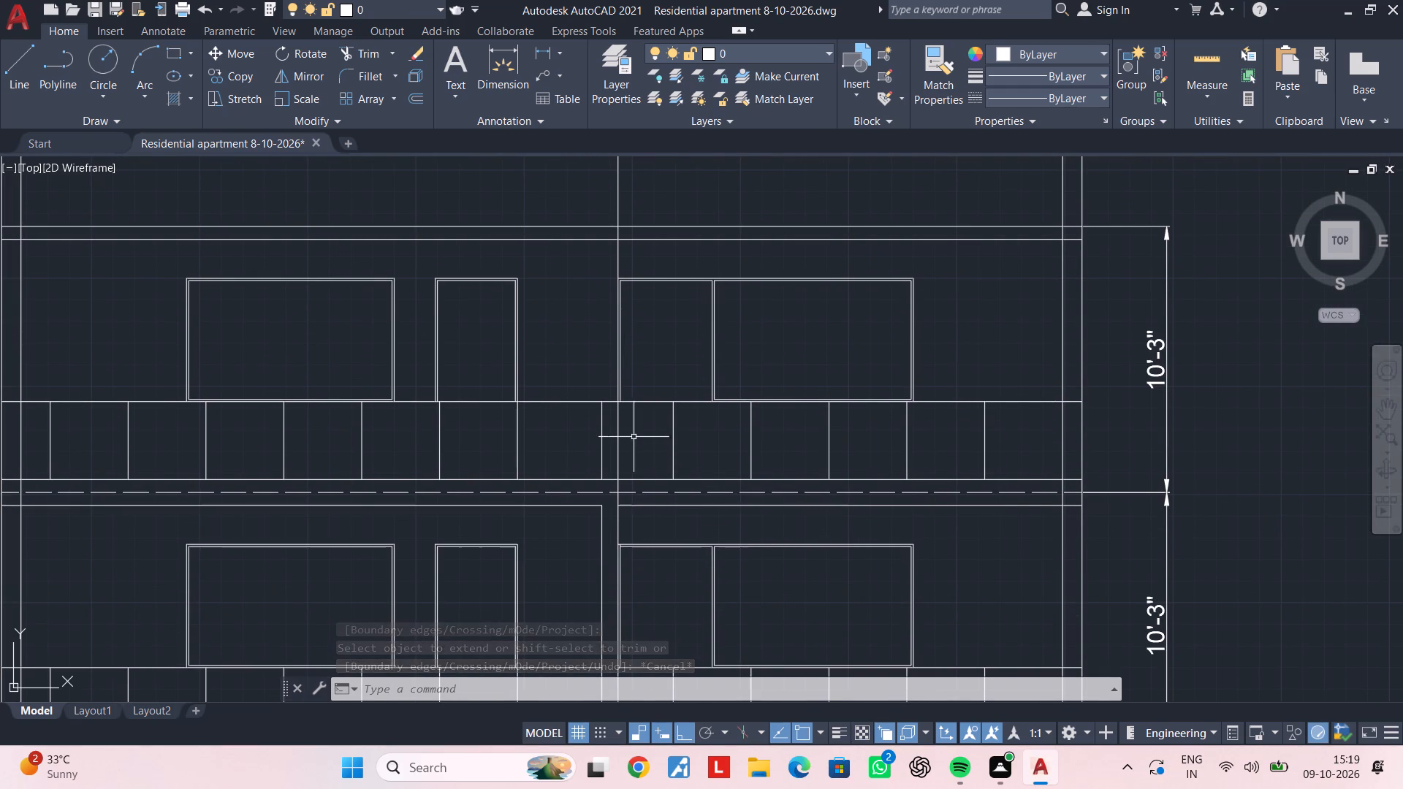
left_click(603, 437)
key("Delete")
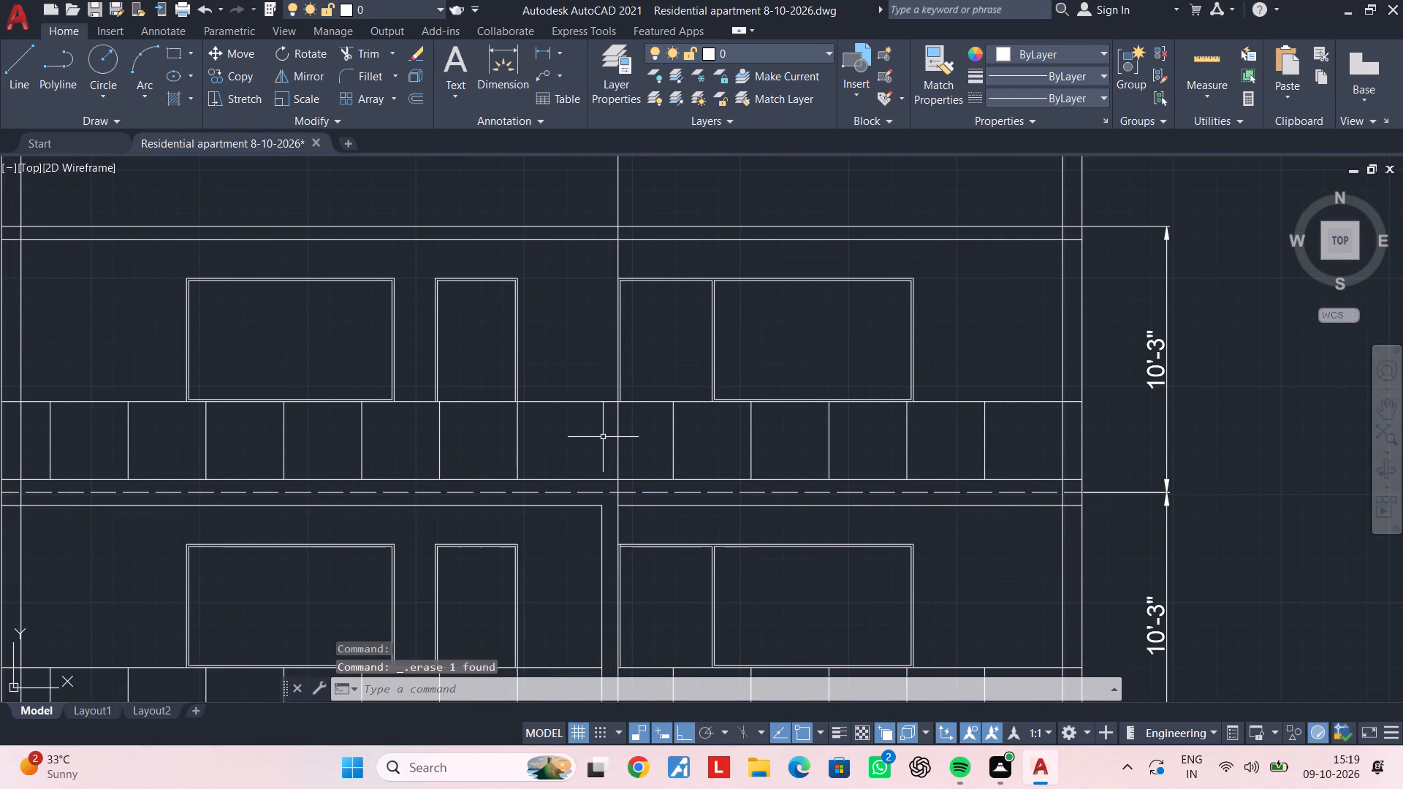
key("Escape")
Examine the top storey, its roof lines and the remaining central vertical line.
scroll(610, 352, "down", 2)
middle_click_drag(610, 352, 613, 442)
middle_click_drag(581, 373, 584, 456)
scroll(623, 416, "up", 1)
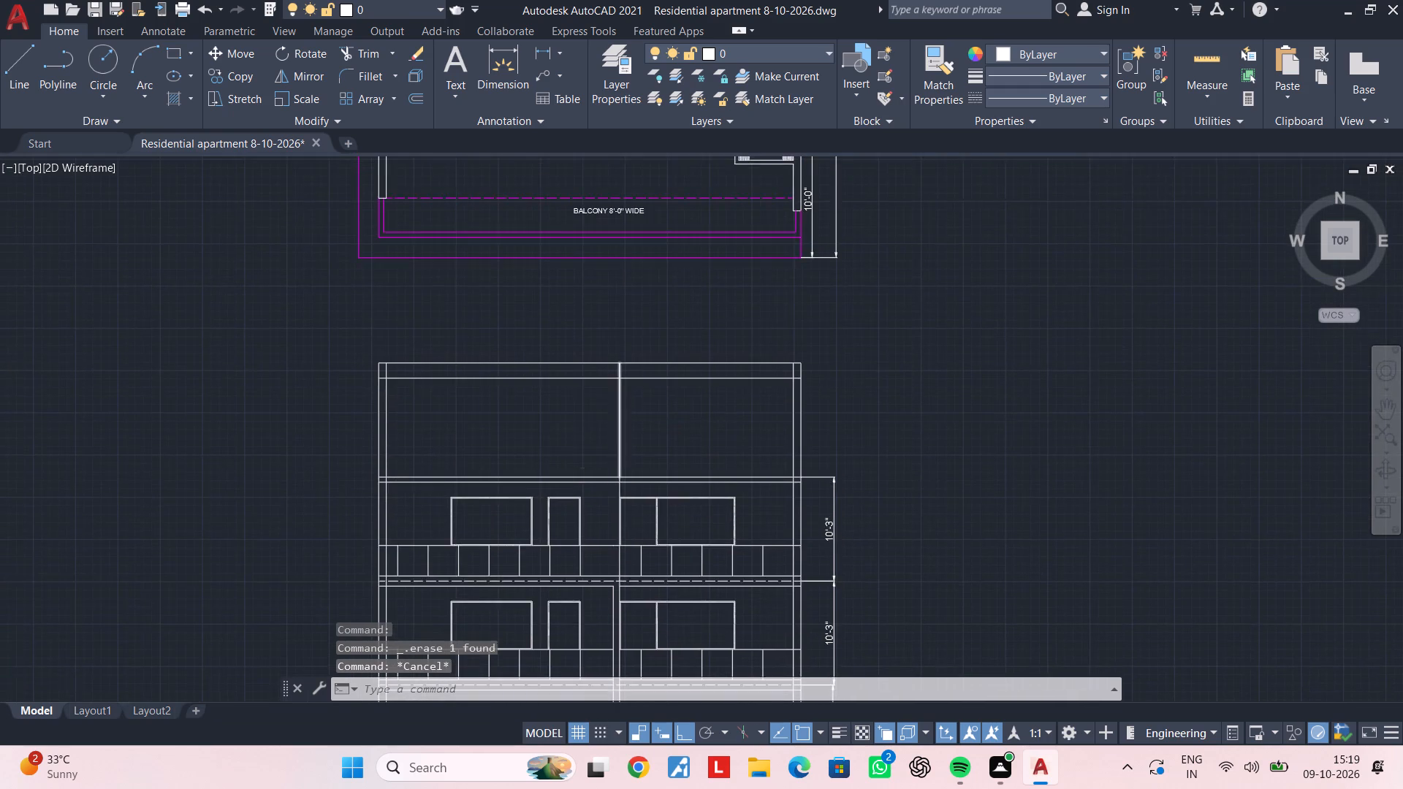
middle_click_drag(686, 385, 531, 397)
key("Escape")
key("Escape")
middle_click_drag(588, 413, 590, 403)
scroll(591, 398, "up", 1)
key("Escape")
key("Escape")
key("Escape")
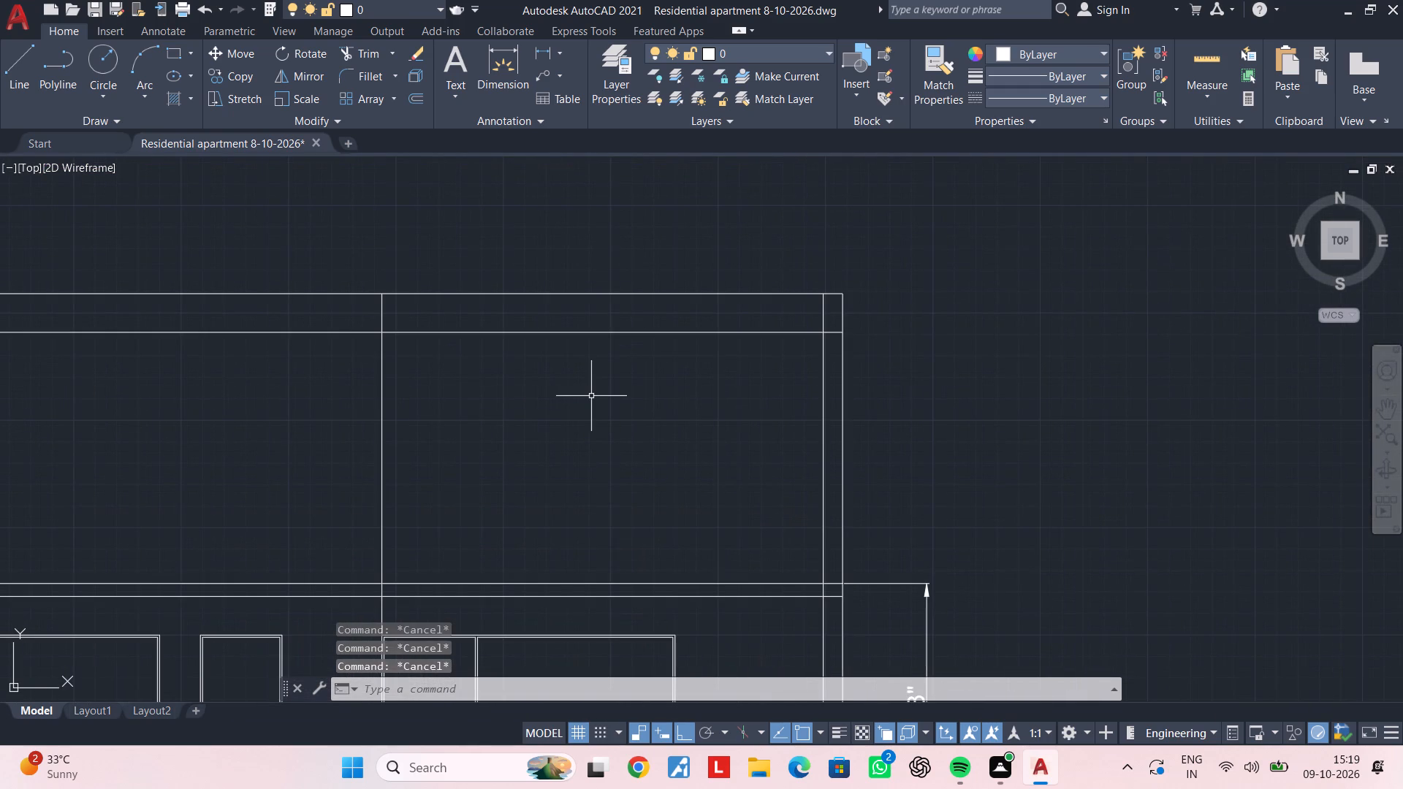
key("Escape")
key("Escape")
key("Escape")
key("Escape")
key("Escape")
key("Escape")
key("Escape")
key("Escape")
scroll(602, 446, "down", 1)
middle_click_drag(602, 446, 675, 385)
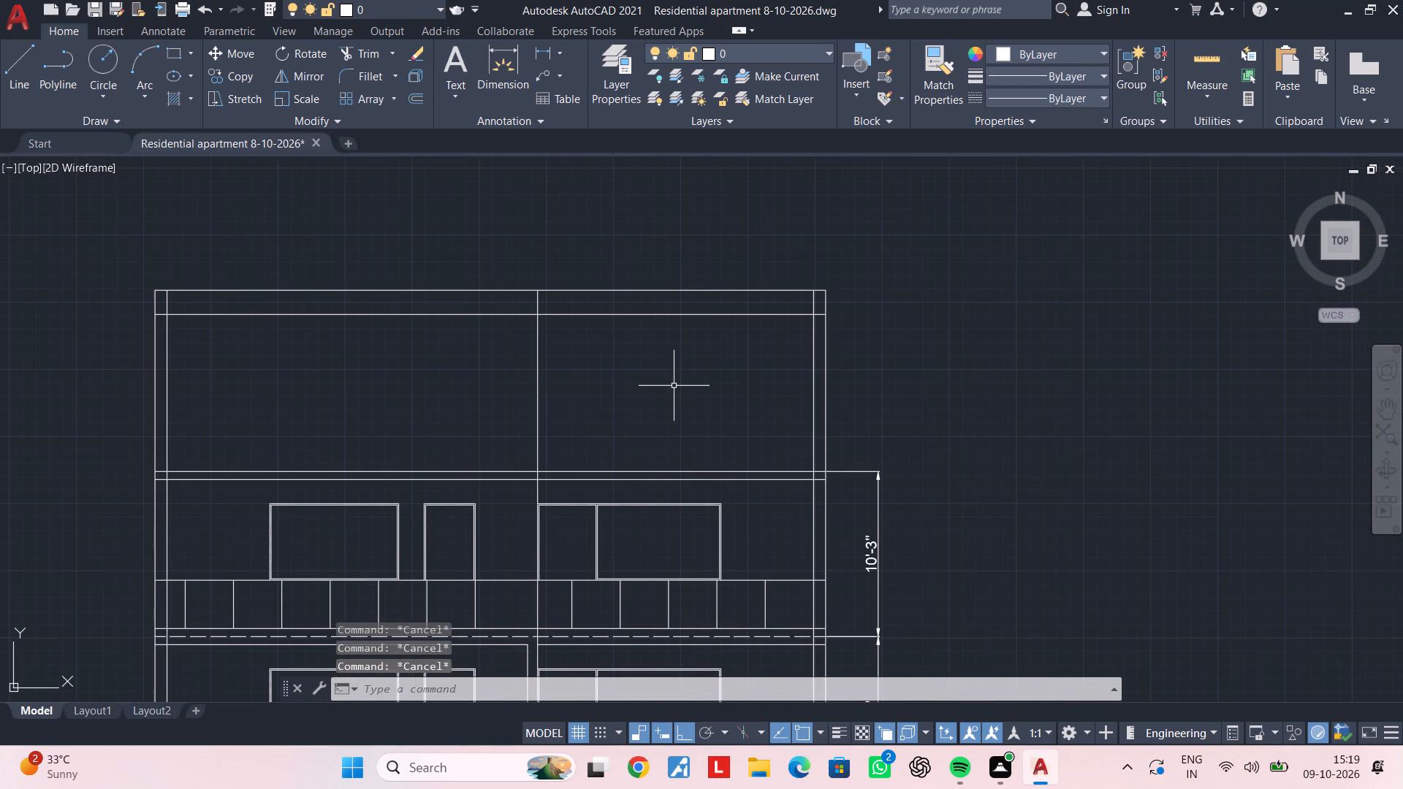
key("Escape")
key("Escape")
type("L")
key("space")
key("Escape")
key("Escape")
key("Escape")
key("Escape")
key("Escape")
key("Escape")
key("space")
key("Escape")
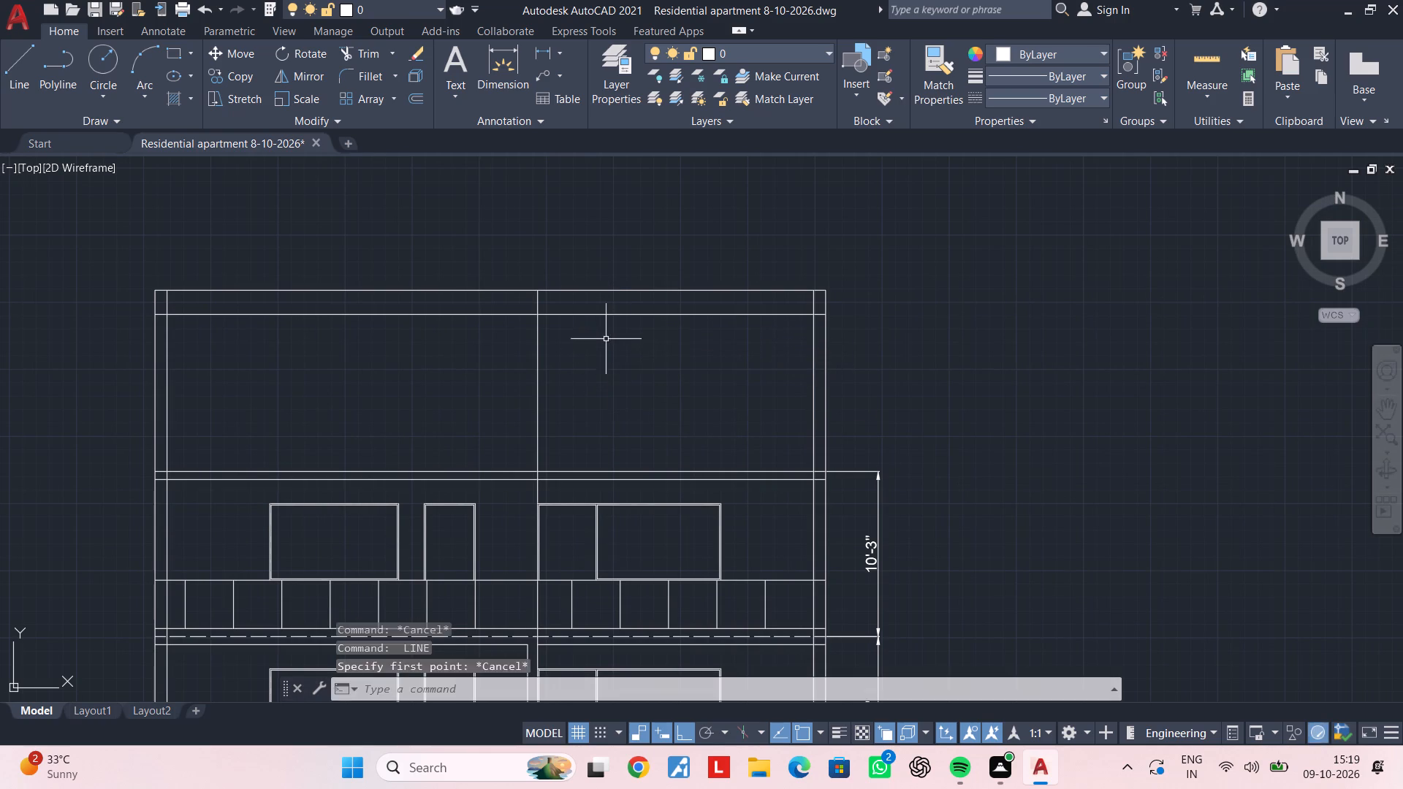
Draw a vertical line in the top storey, right of the central vertical, from just below the roof band to the slab's upper line.
key("space")
left_click(616, 319)
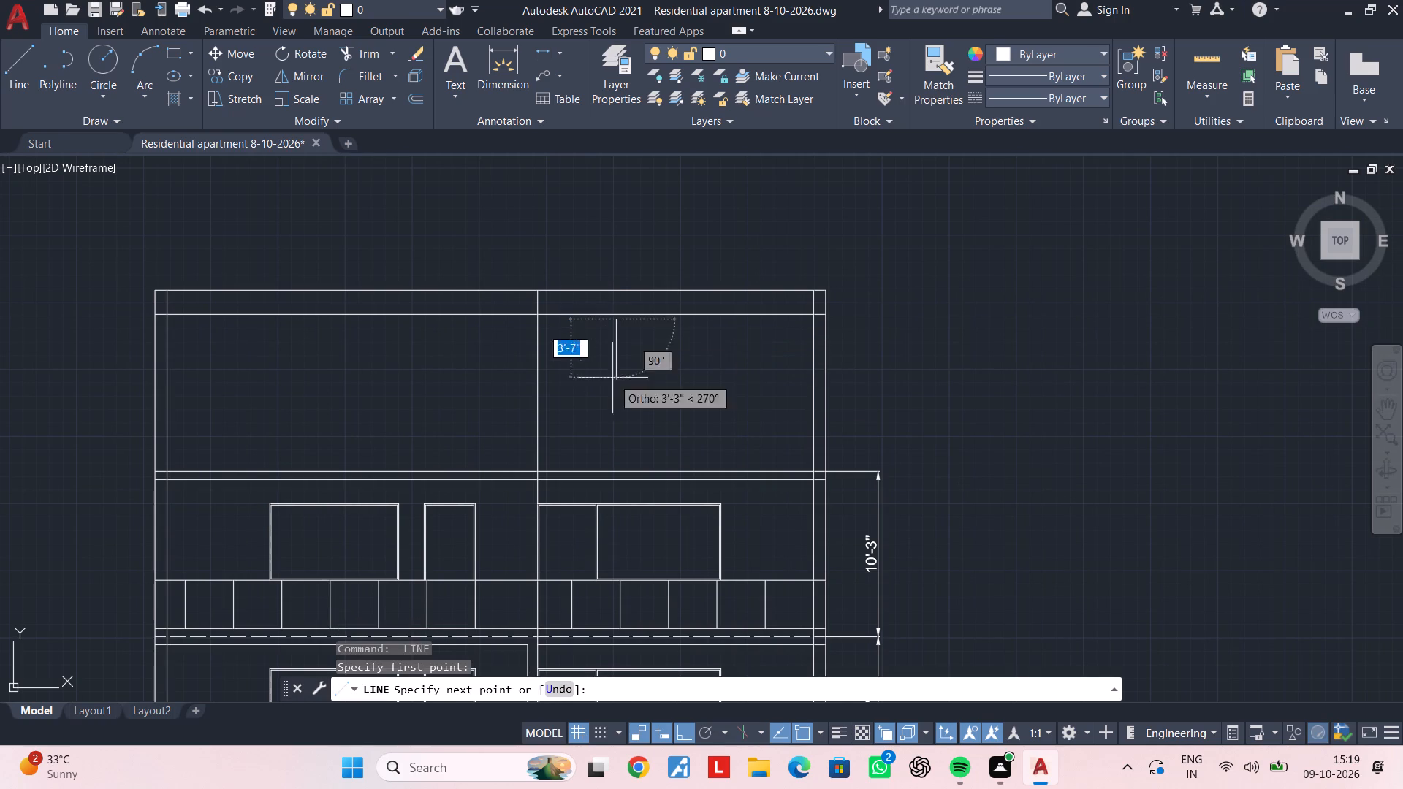
left_click(617, 470)
key("Escape")
key("Escape")
key("Escape")
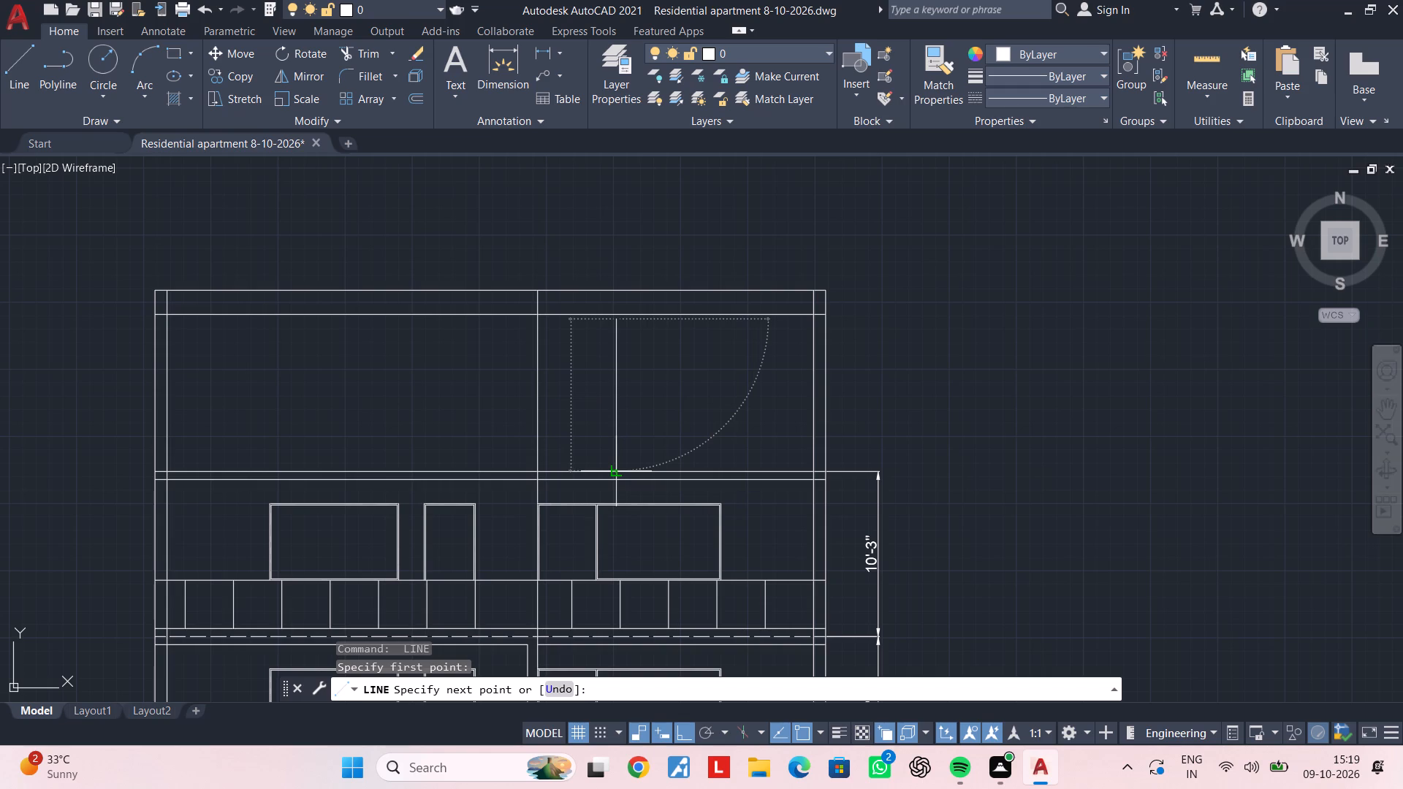
key("Escape")
key("Escape")
key("Escape")
key("Escape")
key("Escape")
key("Escape")
key("Escape")
key("Escape")
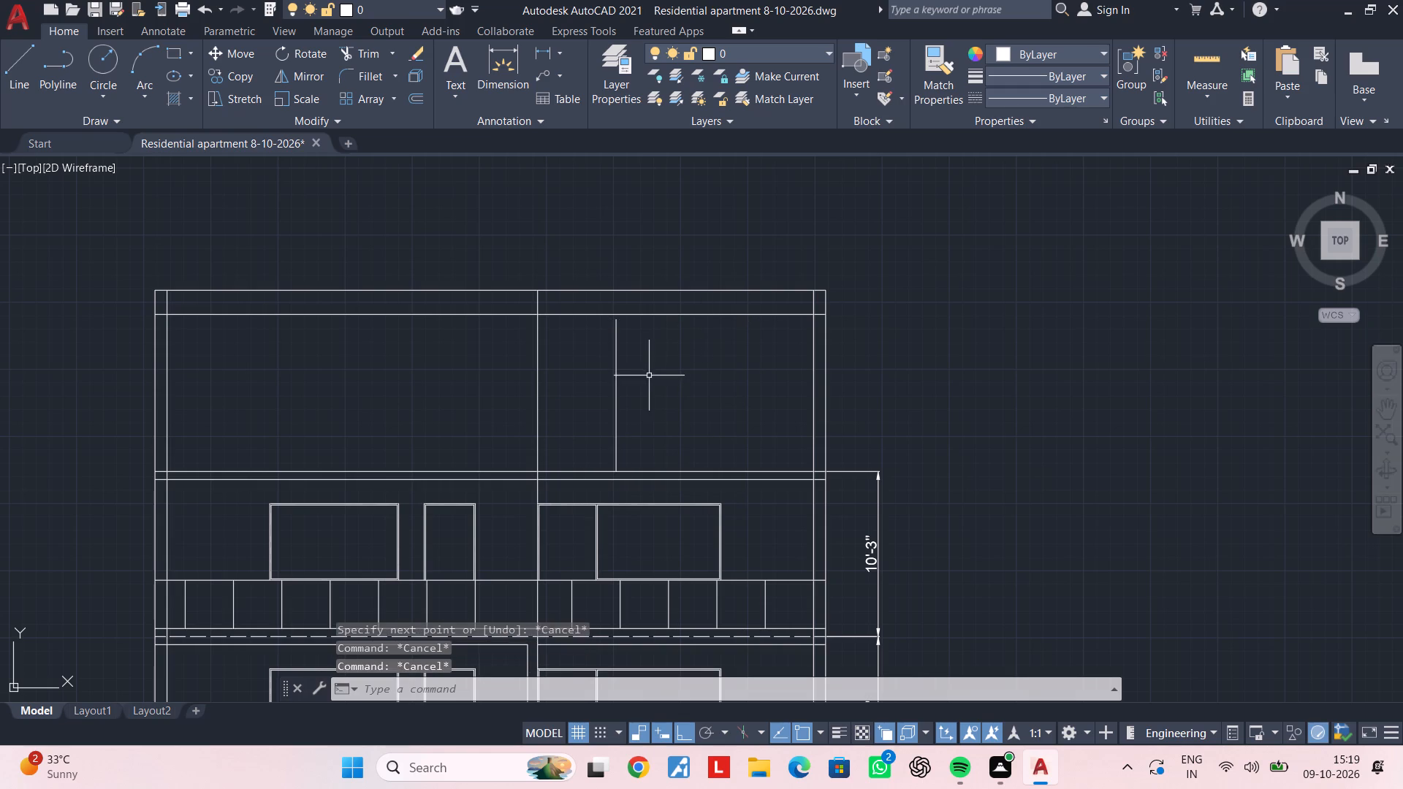
key("Escape")
key("Escape")
Extend the new top-storey vertical line up to the roof band's lower line.
type("EX")
key("space")
left_click(631, 362)
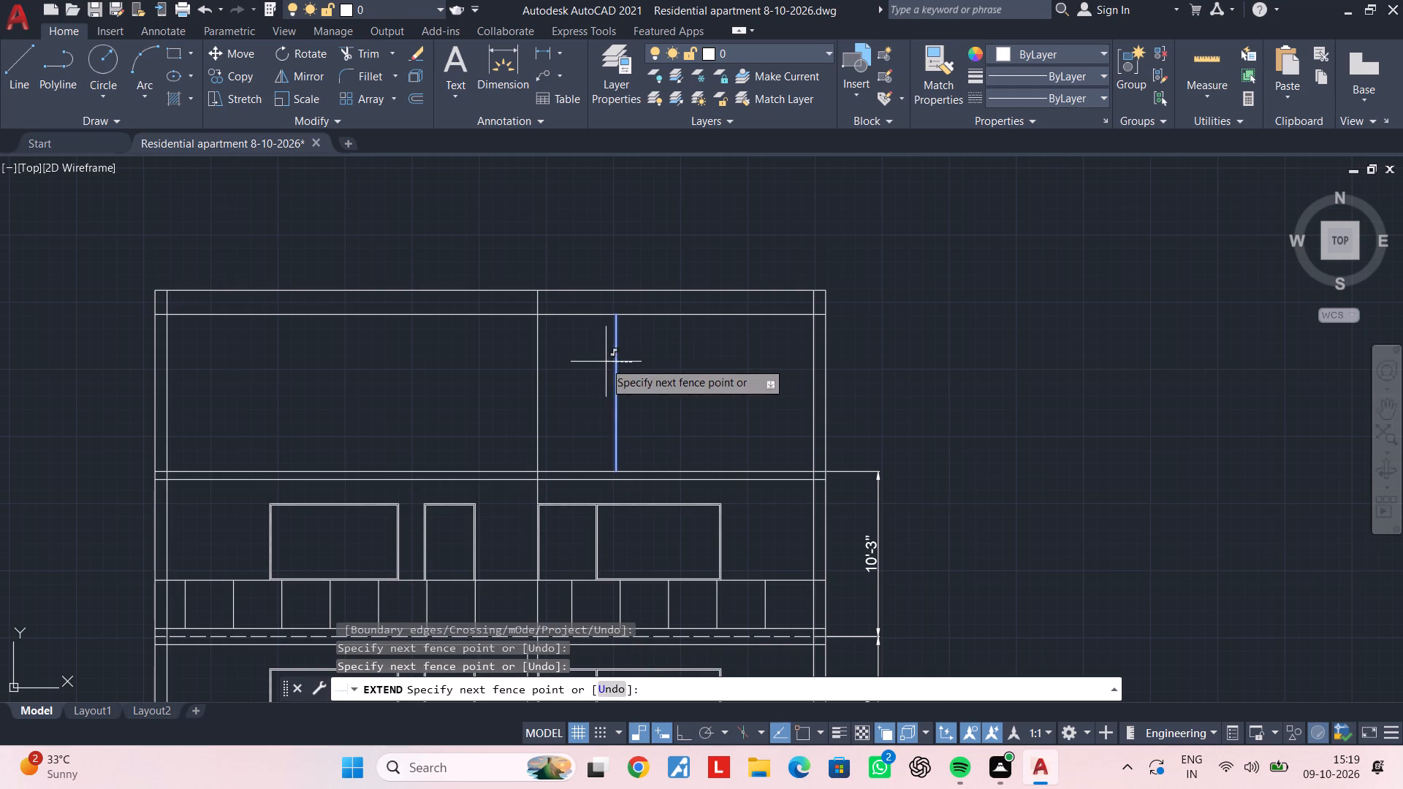
left_click(601, 360)
key("Escape")
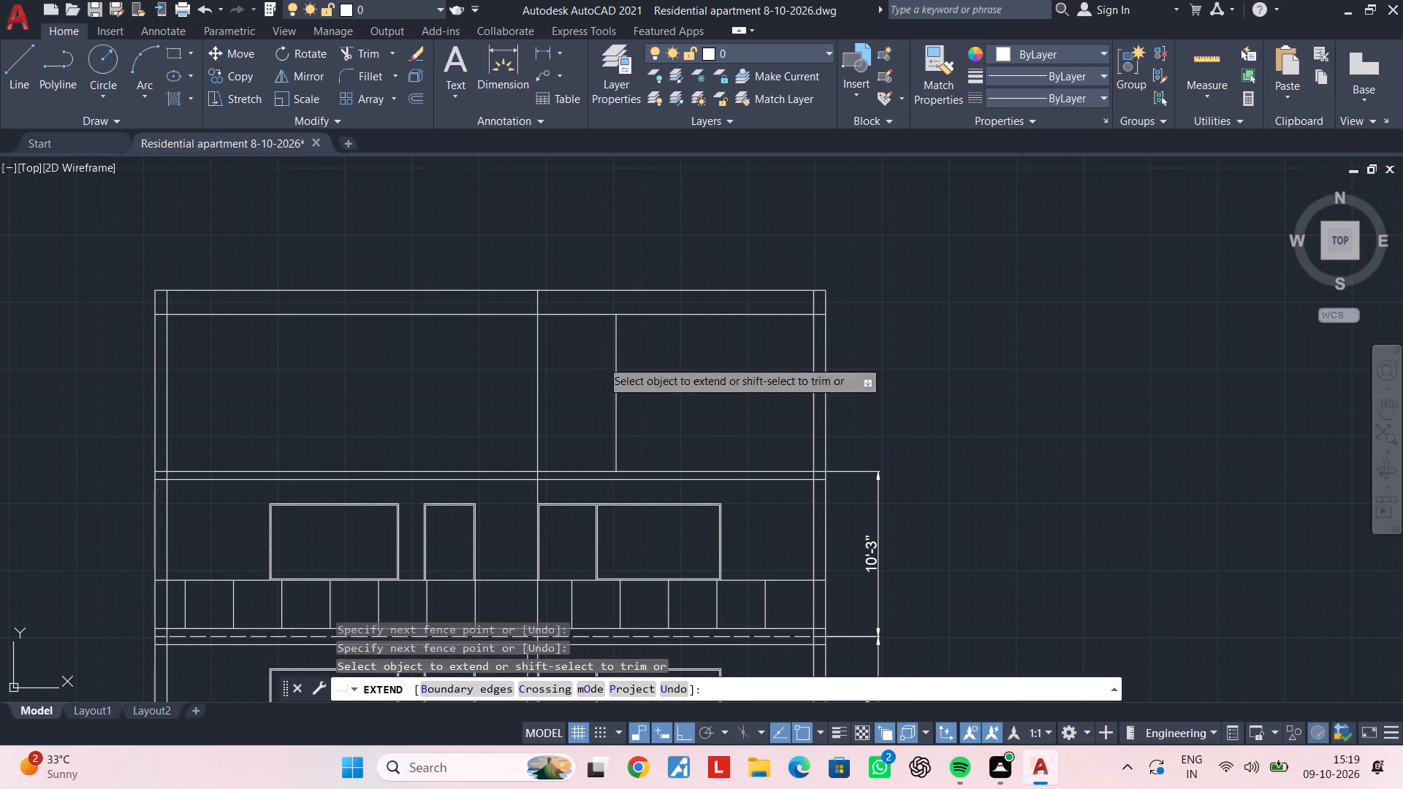
key("Escape")
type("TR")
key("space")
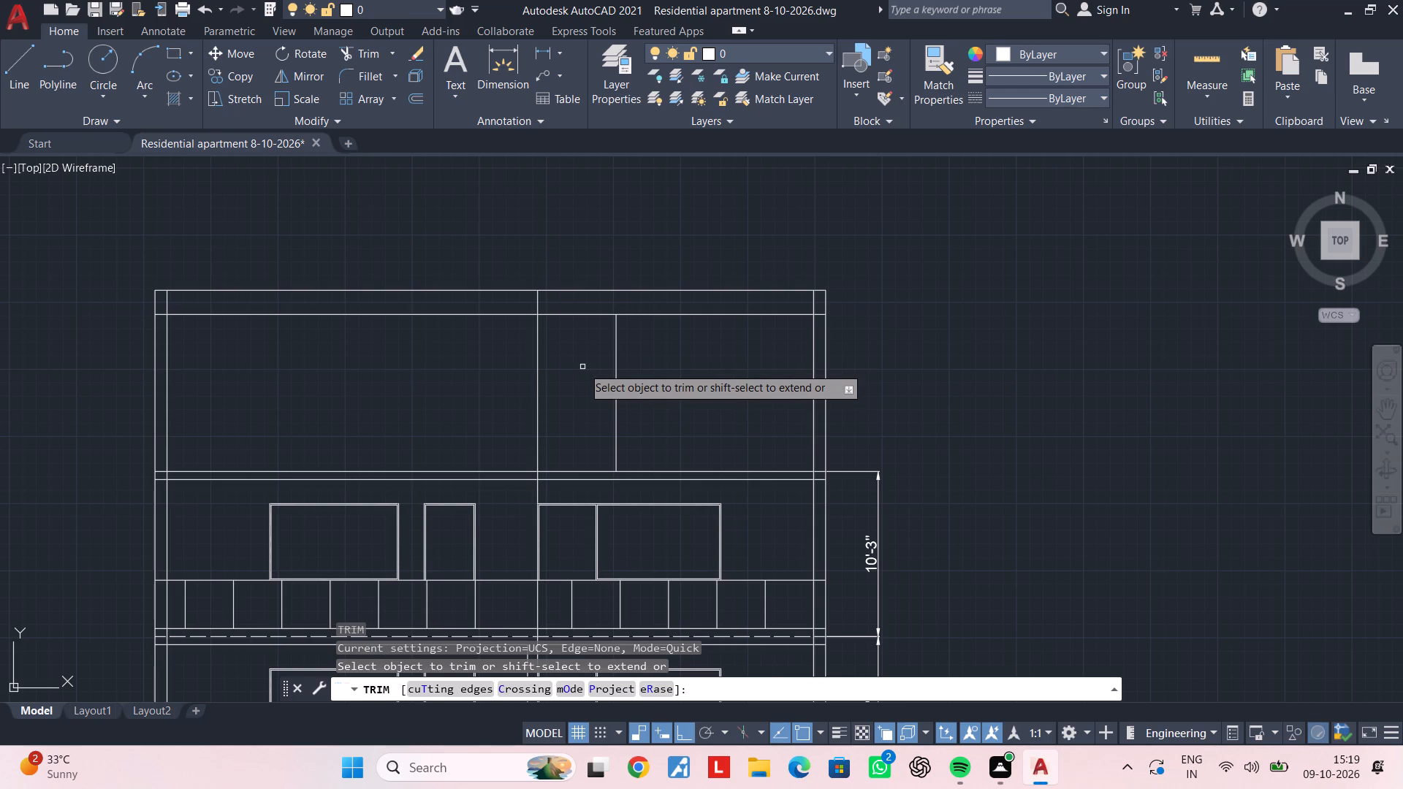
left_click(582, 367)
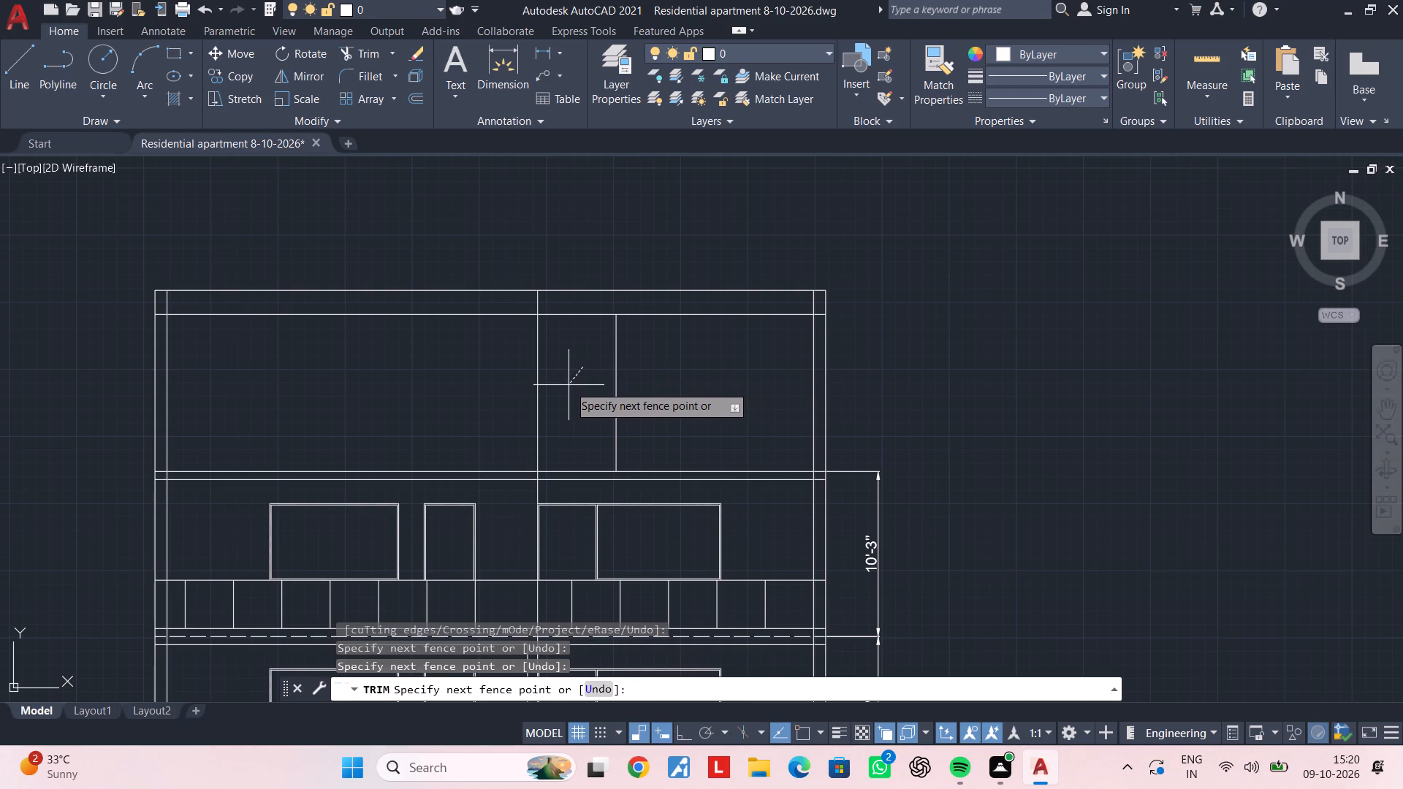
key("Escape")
Trim away the central vertical line from above the fourth balcony floor's railing through the slab and top storey, up to the roof band.
middle_click_drag(589, 459, 729, 405)
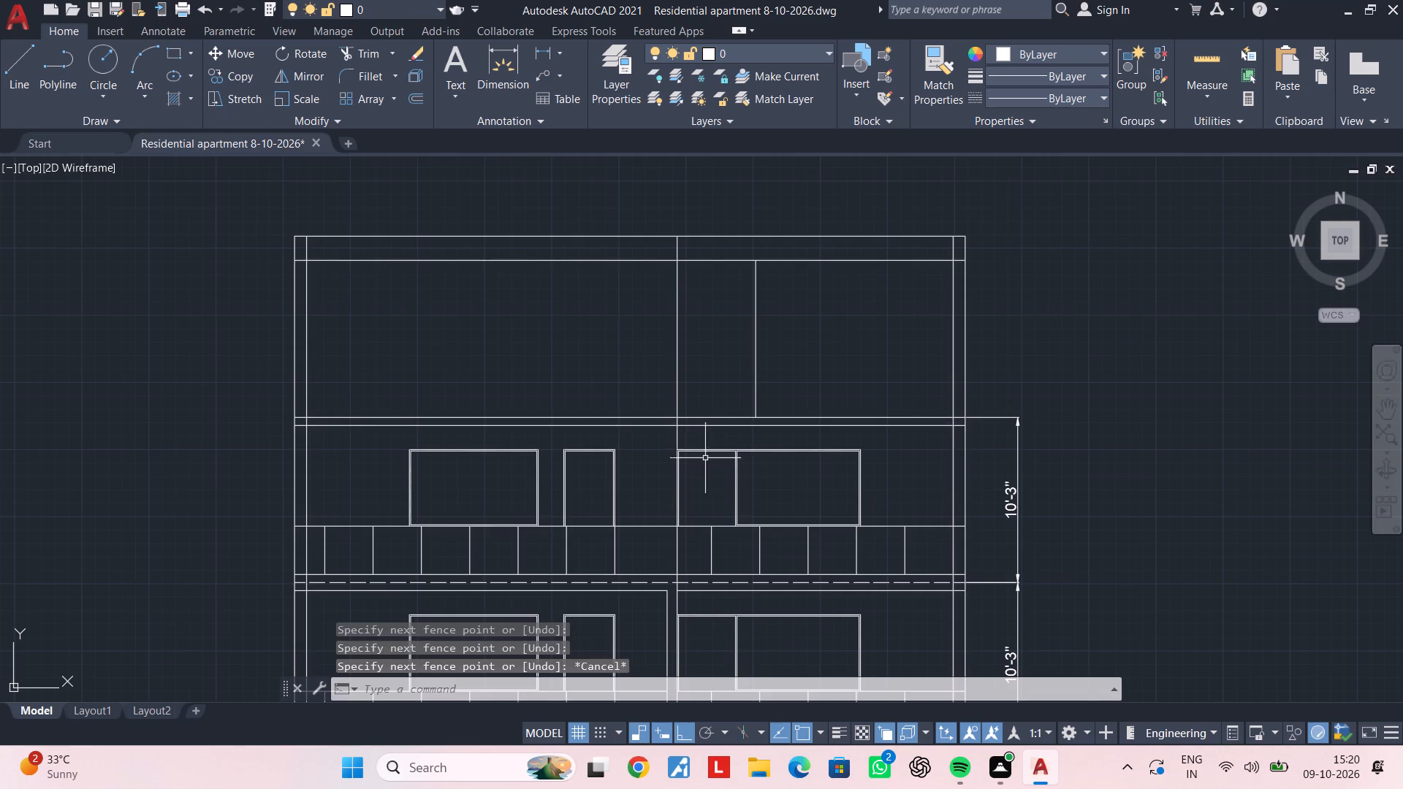
key("space")
scroll(683, 441, "up", 3)
left_click(678, 434)
left_click(580, 431)
scroll(609, 413, "down", 3)
middle_click_drag(645, 323, 644, 392)
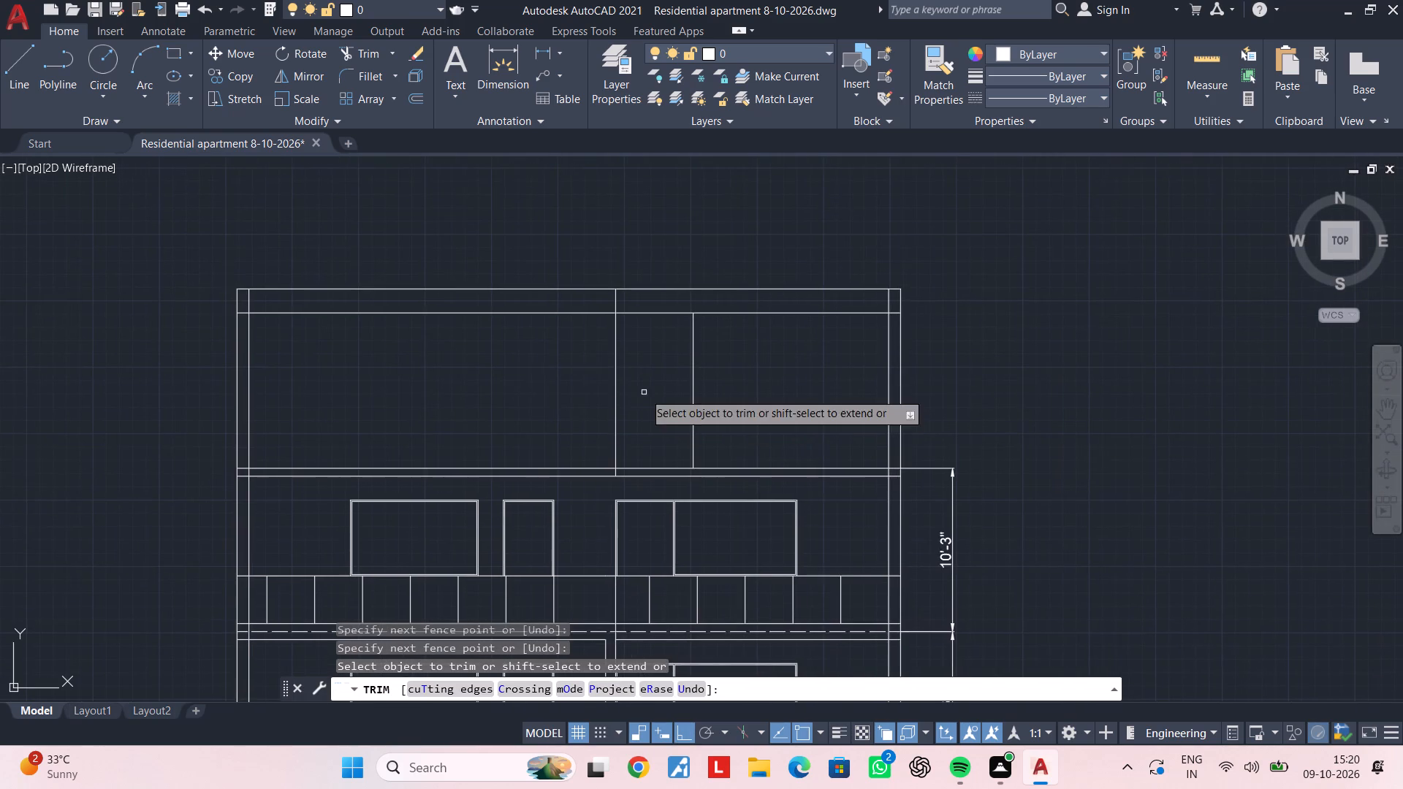
left_click(635, 402)
left_click(590, 402)
scroll(604, 470, "up", 2)
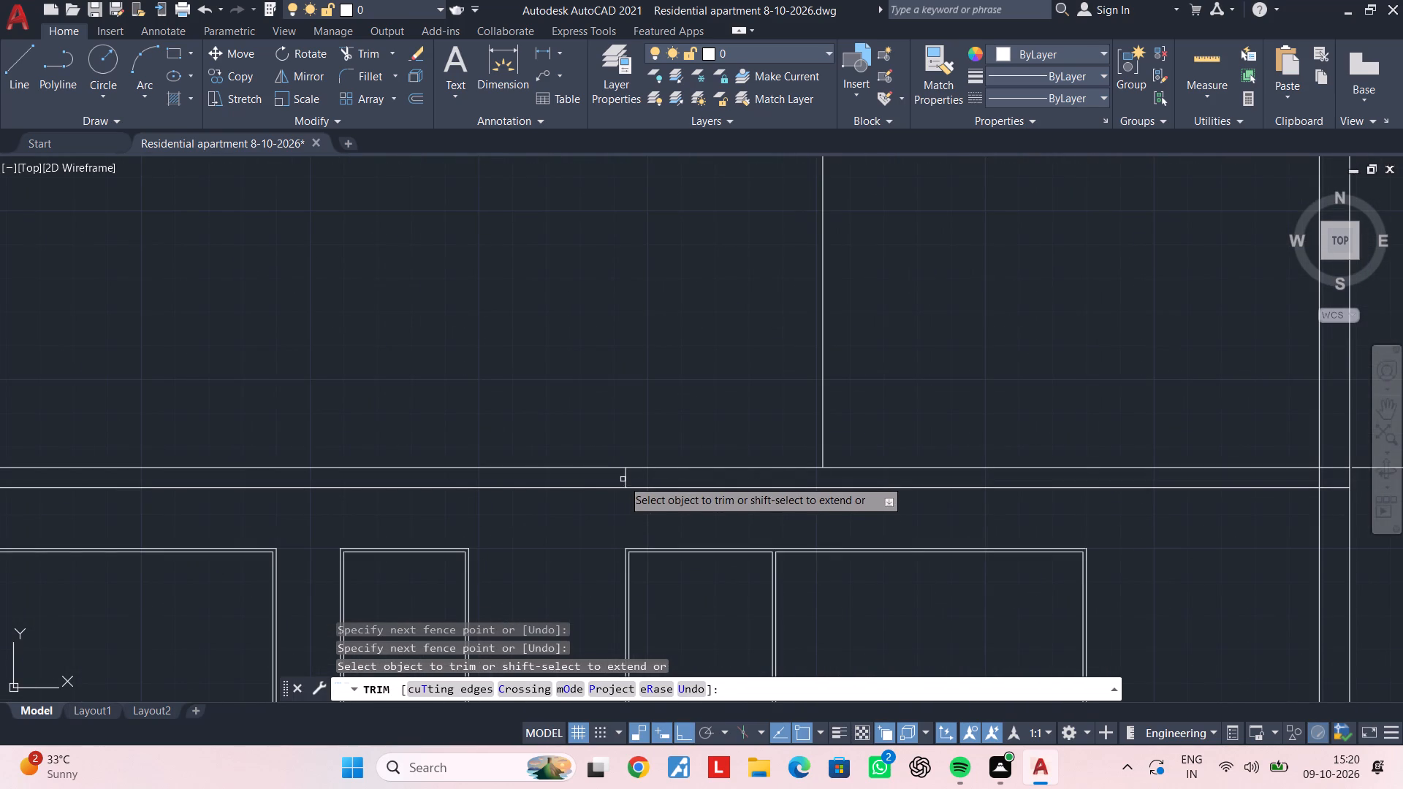
left_click(623, 479)
left_click(634, 477)
Trim away both roof band lines between the left wall and the central vertical.
scroll(634, 476, "down", 3)
middle_click_drag(656, 373, 636, 437)
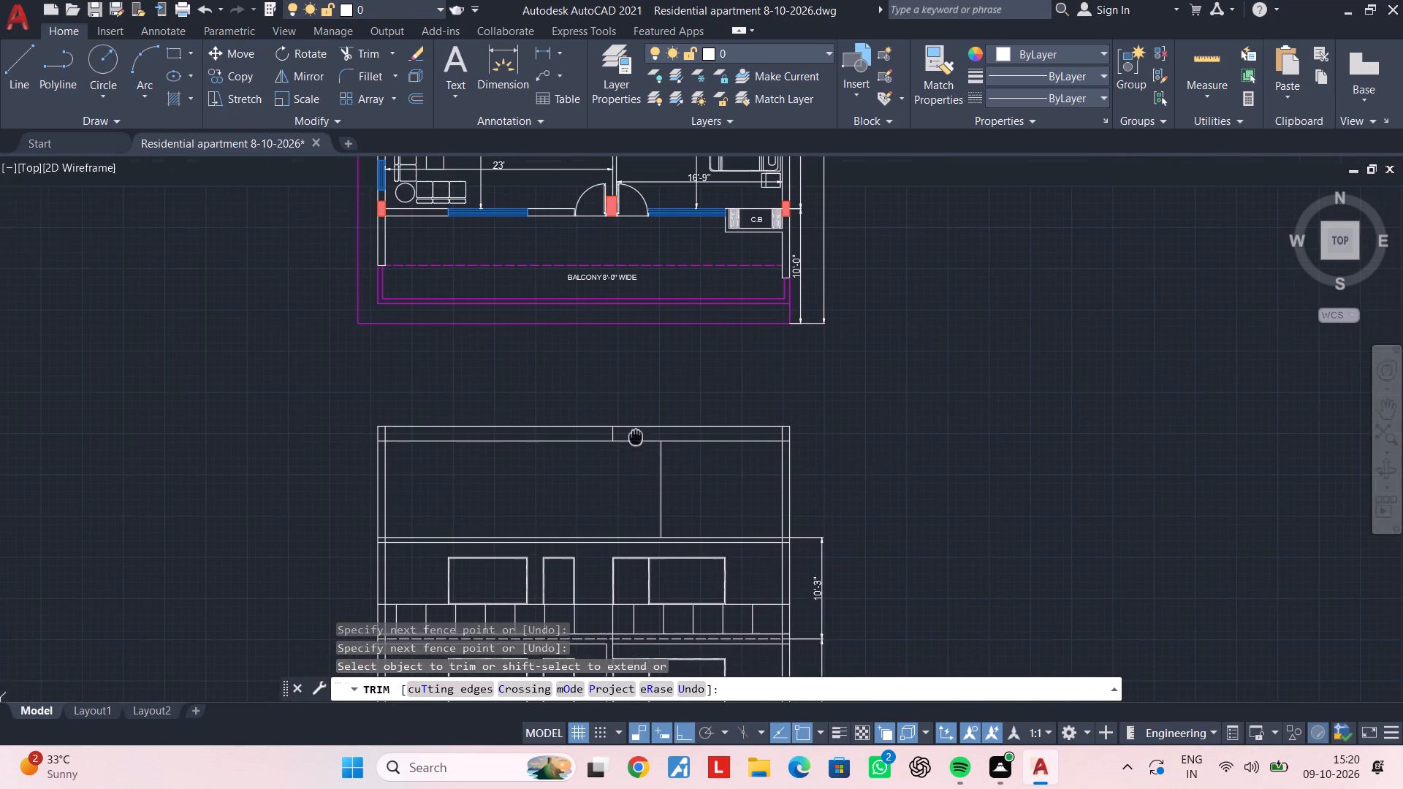
middle_click_drag(636, 437, 635, 438)
left_click(580, 456)
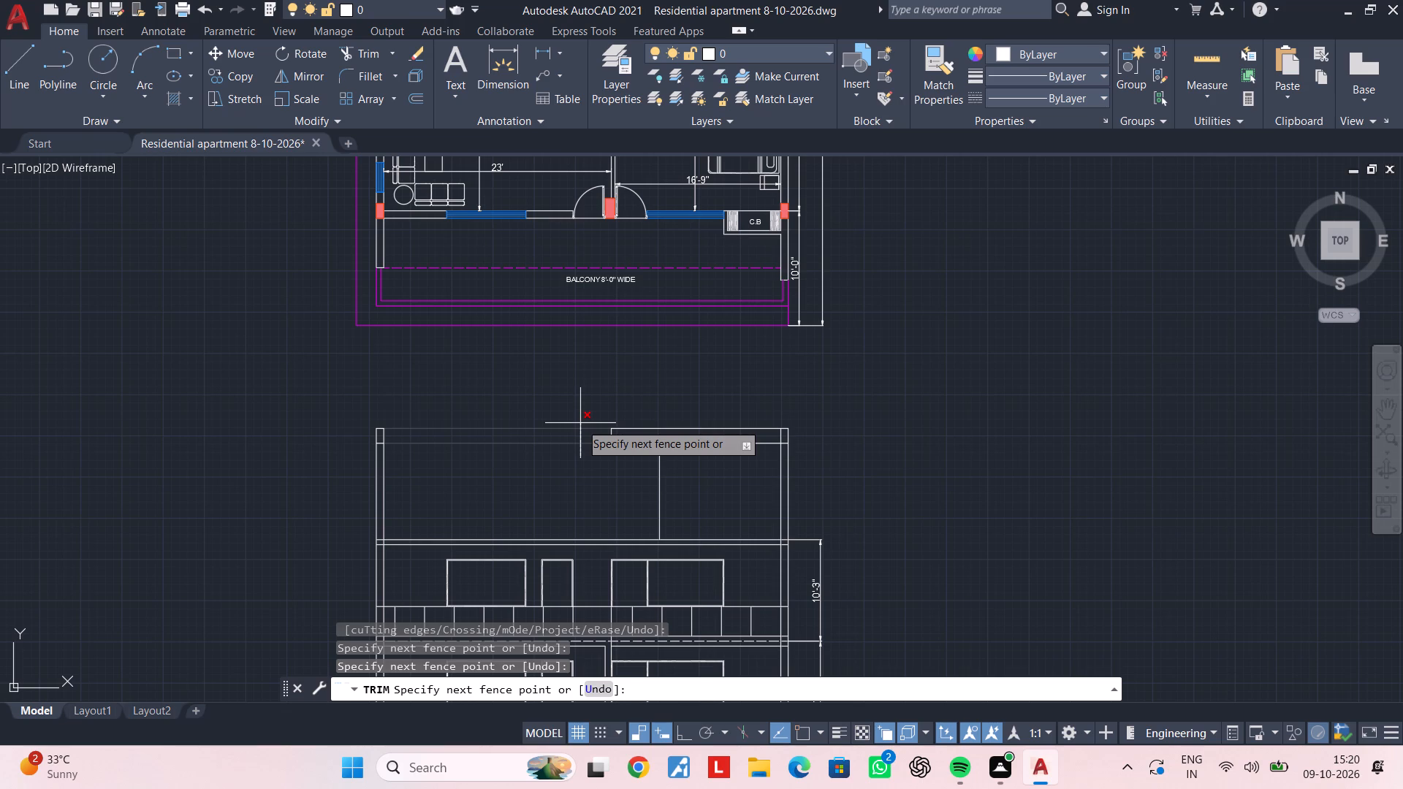
left_click(580, 423)
middle_click_drag(537, 461, 707, 431)
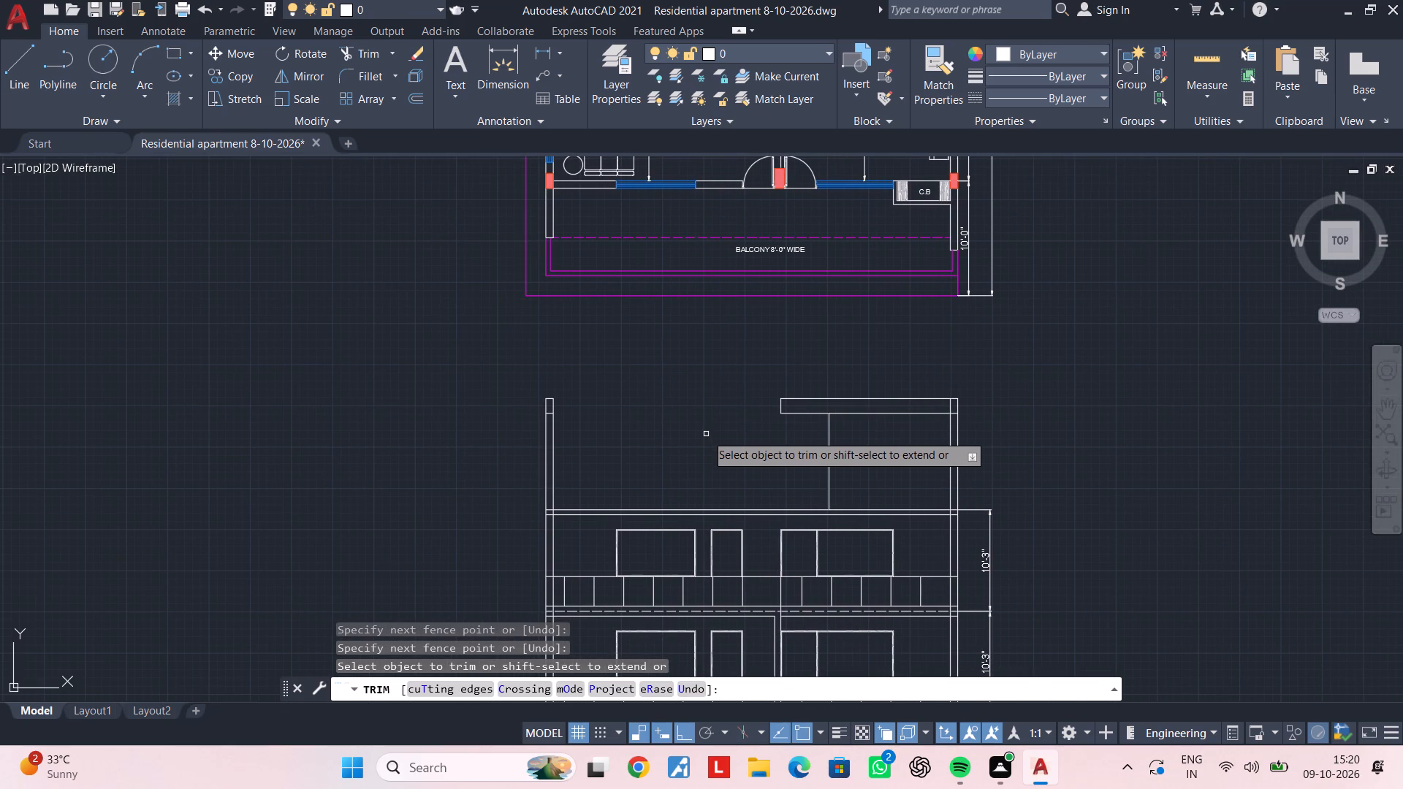
middle_click_drag(701, 463, 553, 427)
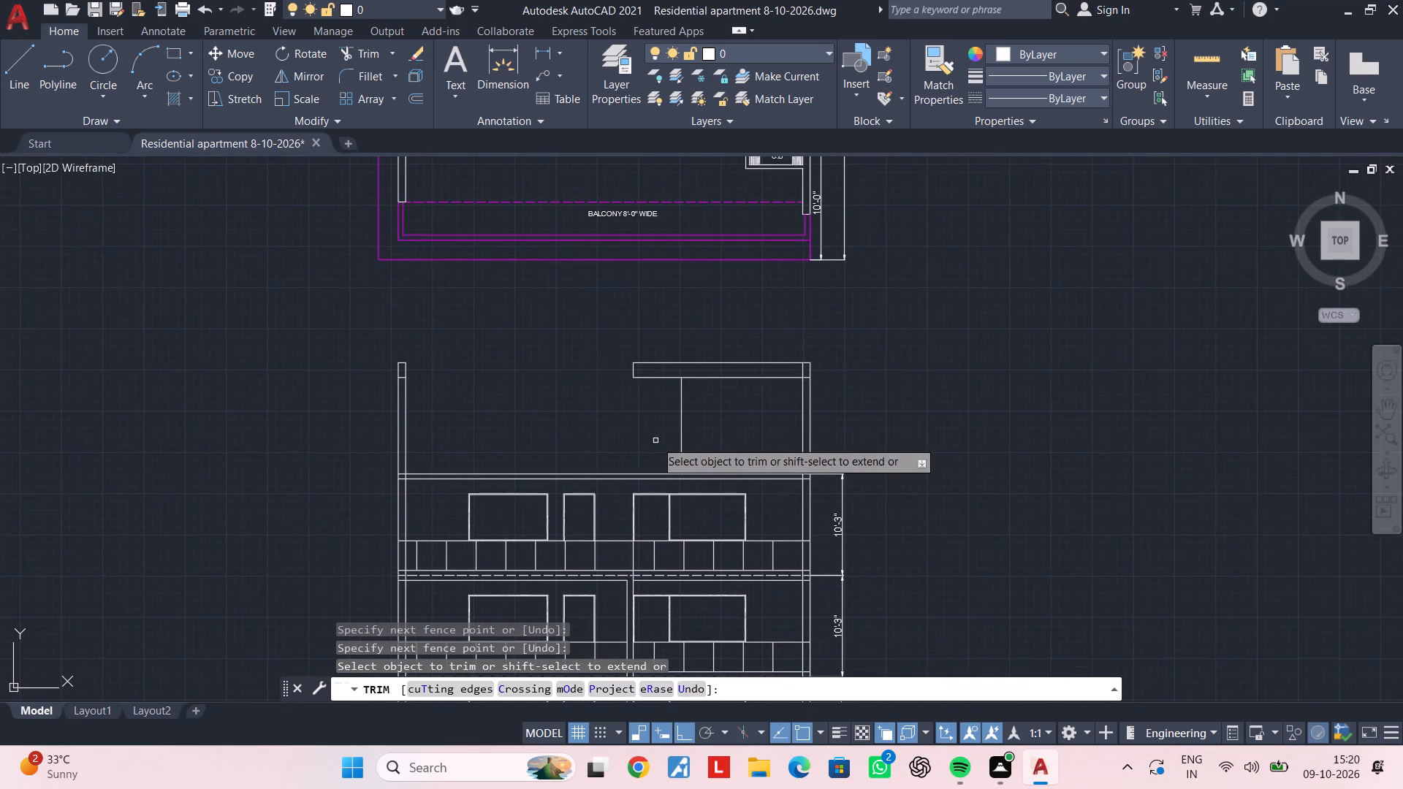
middle_click_drag(650, 441, 553, 441)
key("Escape")
key("Escape")
key("Escape")
key("Escape")
key("Escape")
Offset the top slab's upper line 3' upward across the top storey to form the parapet line.
type("OF")
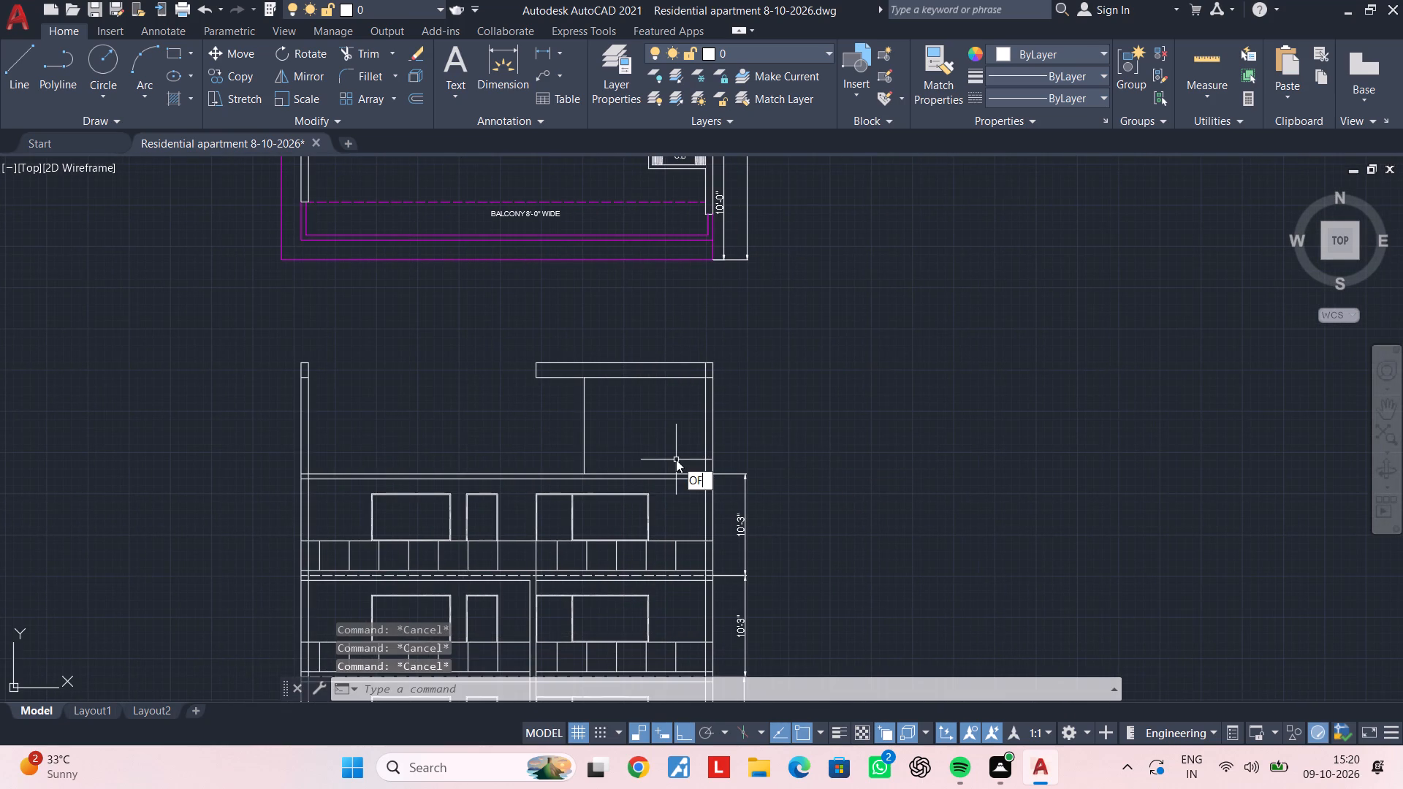
key("space")
type("3'")
key("Return")
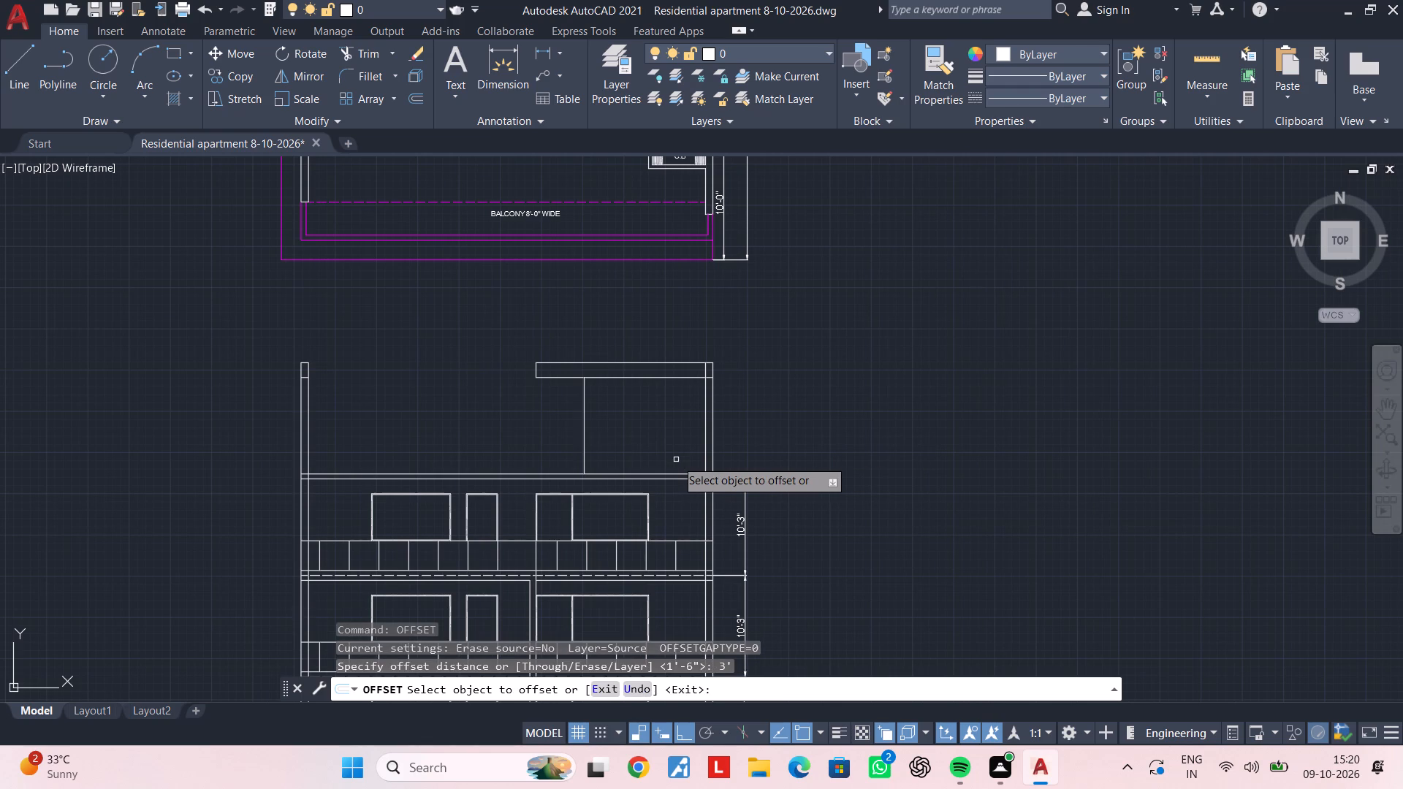
scroll(674, 477, "up", 2)
left_click(674, 467)
left_click(673, 468)
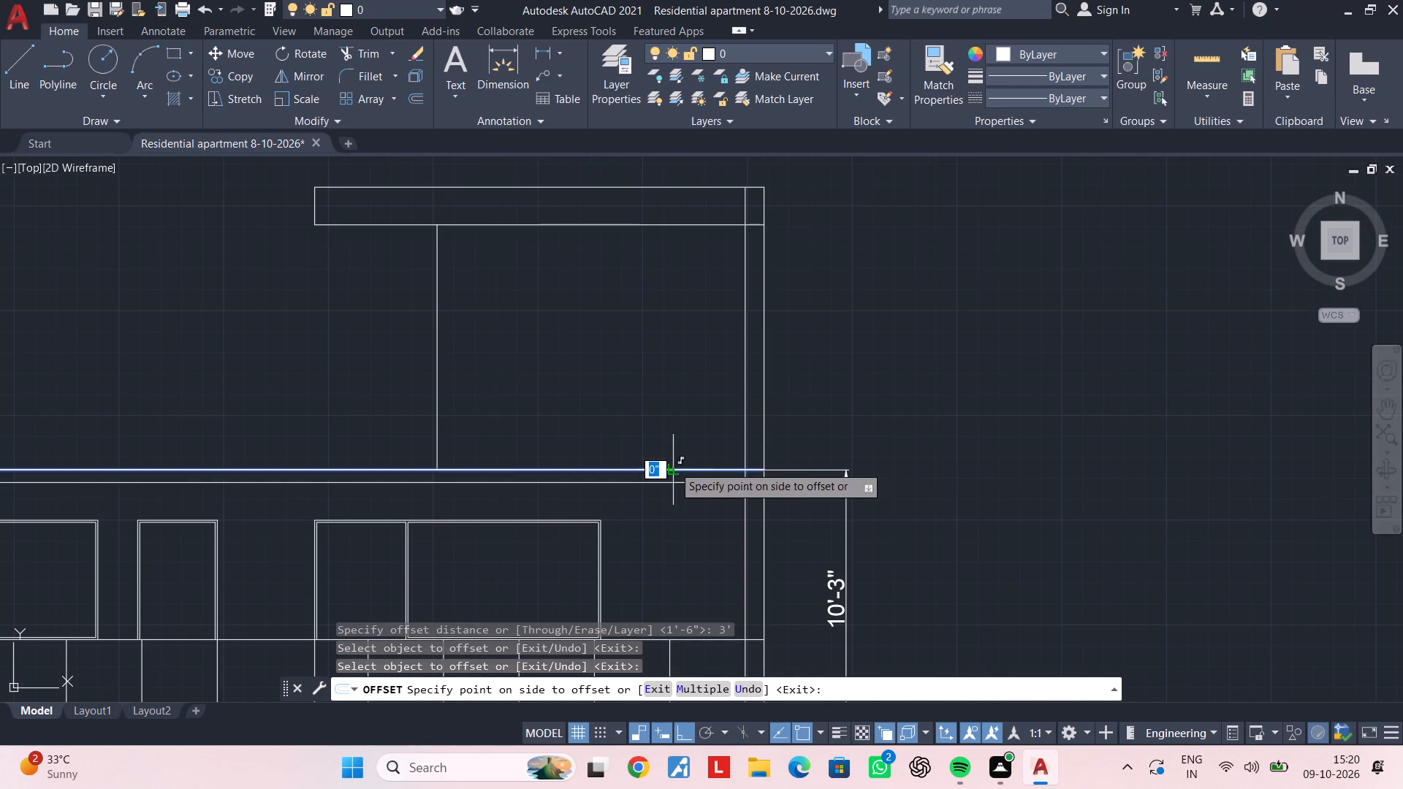
left_click(667, 373)
scroll(606, 395, "down", 2)
middle_click_drag(607, 395, 764, 396)
key("Escape")
key("Escape")
key("Escape")
key("Escape")
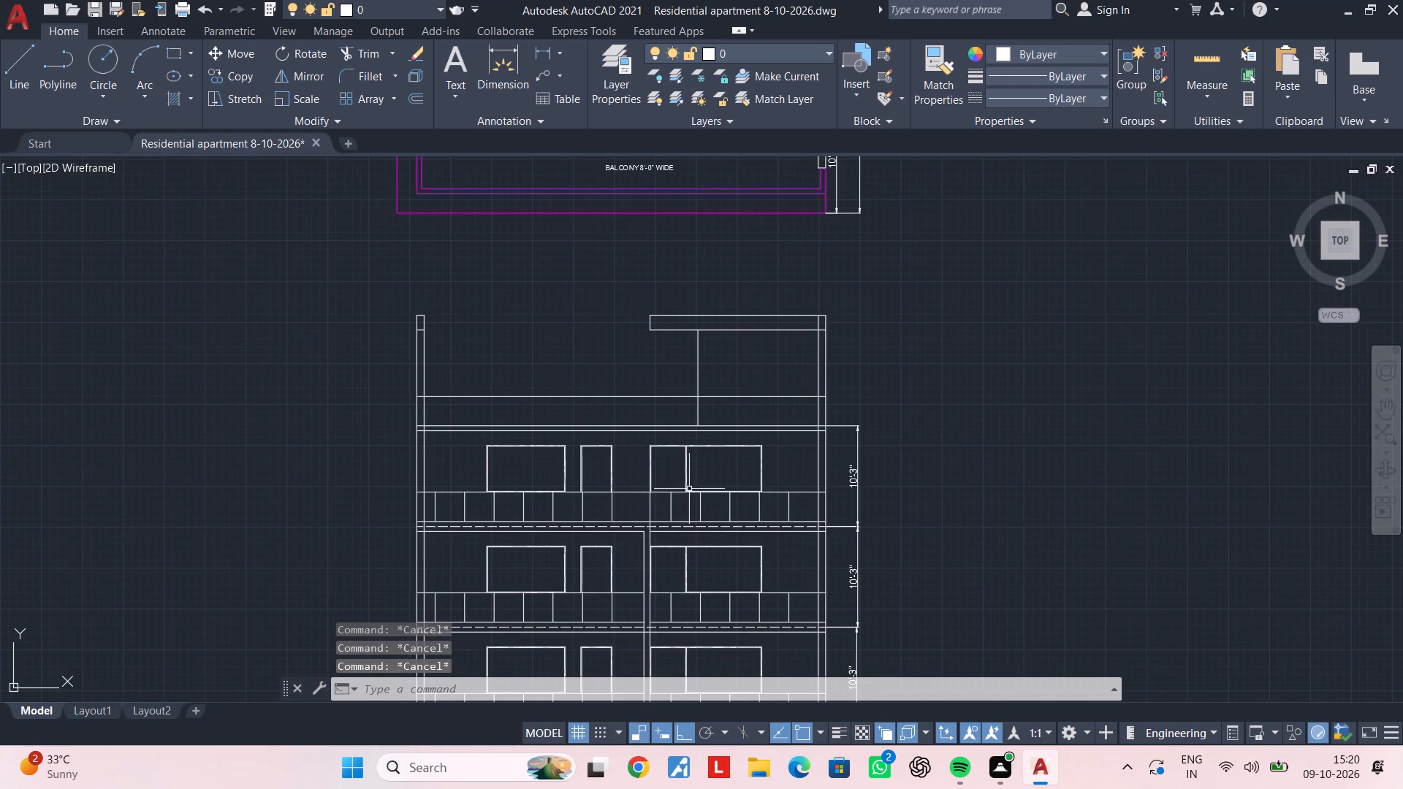
key("Escape")
key("Escape")
Trim both left wall lines above the parapet line and delete the pieces left at their top.
type("TR")
key("space")
left_click(460, 362)
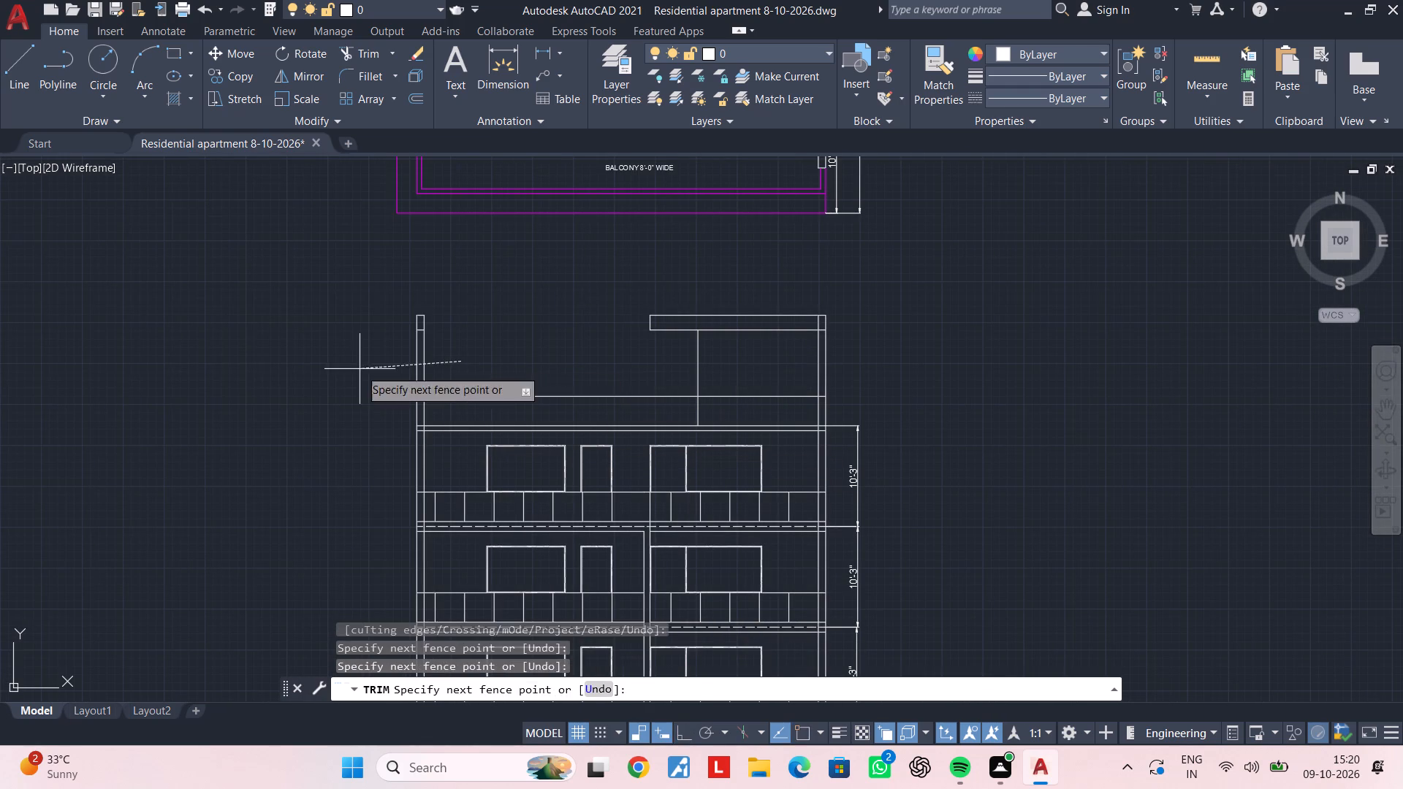
left_click(357, 369)
key("Escape")
left_click(436, 294)
left_click(396, 370)
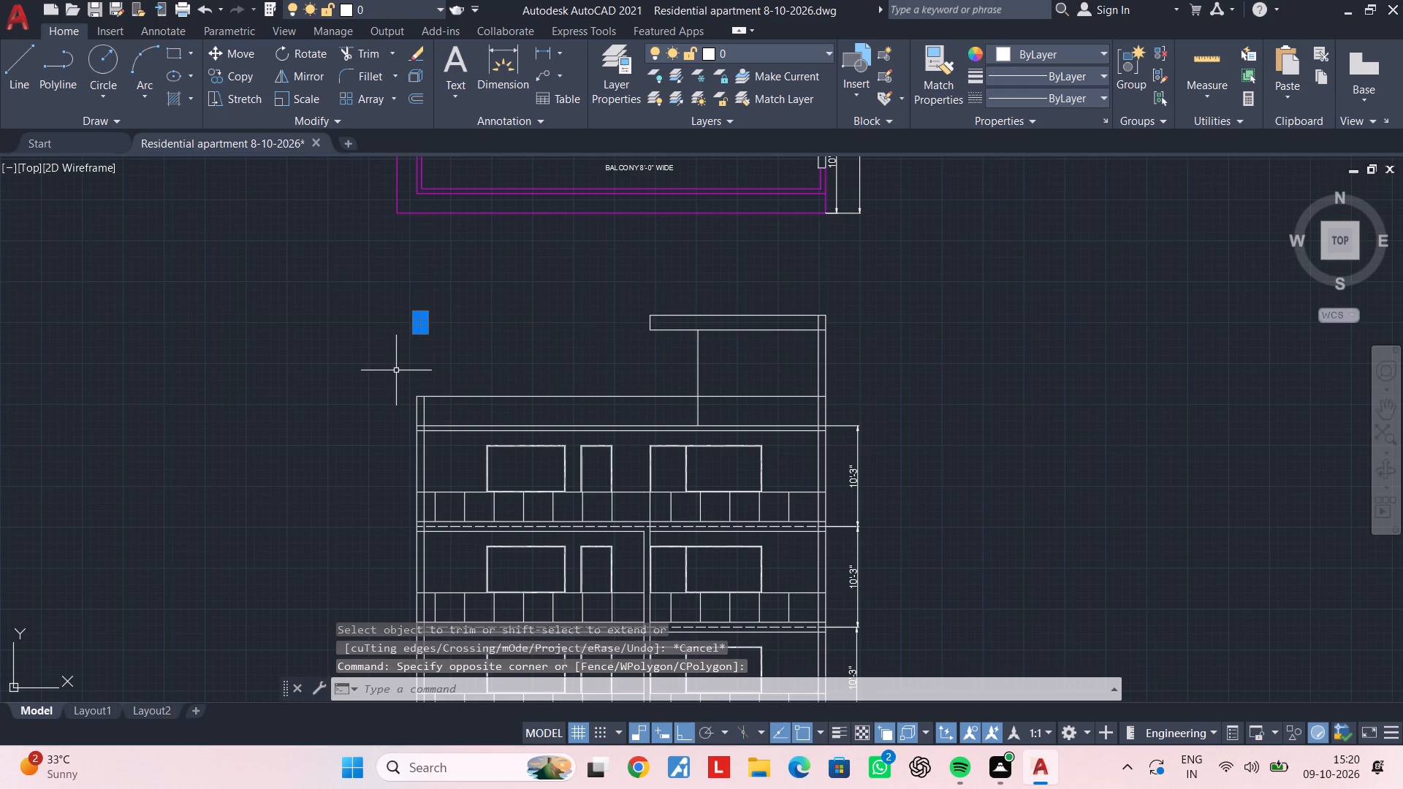
key("Delete")
key("Escape")
key("Escape")
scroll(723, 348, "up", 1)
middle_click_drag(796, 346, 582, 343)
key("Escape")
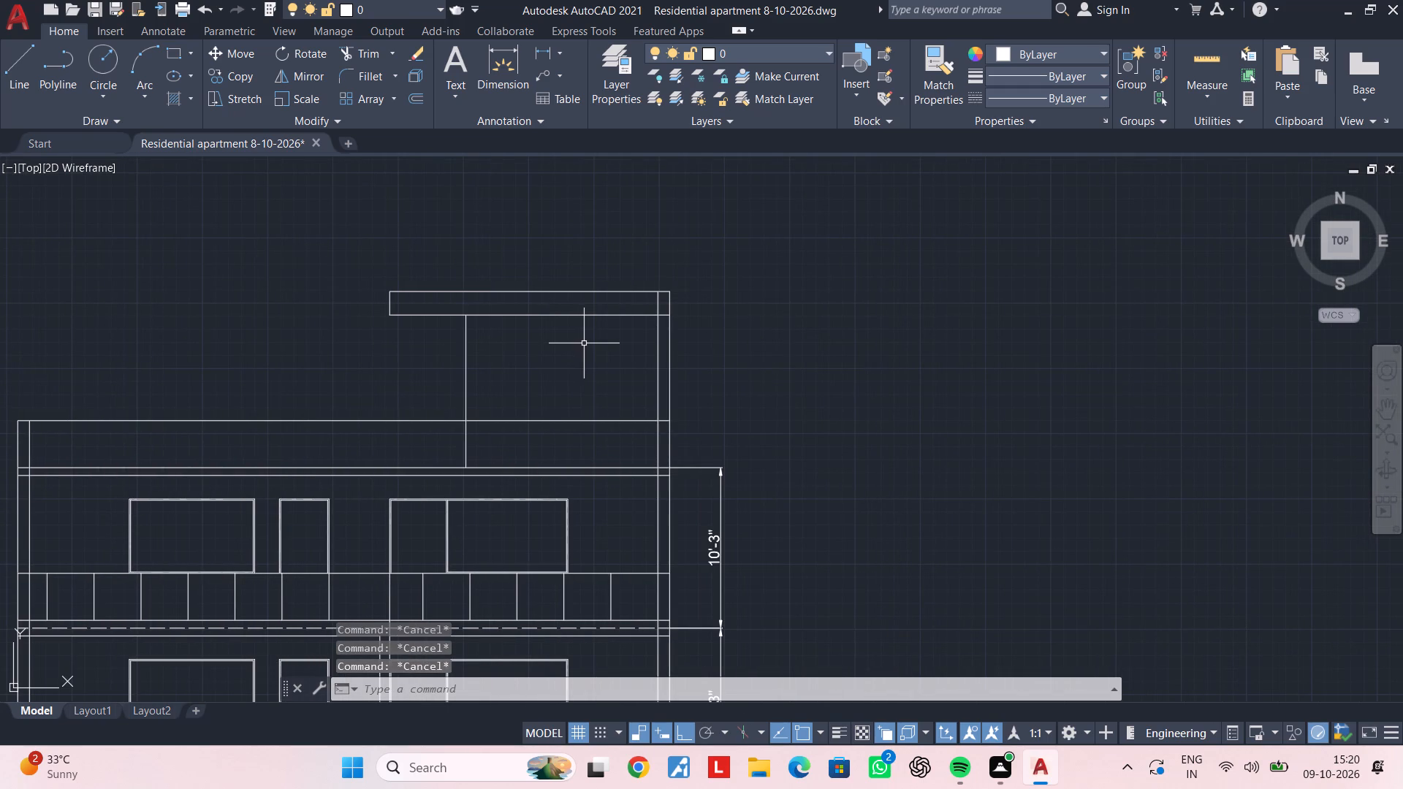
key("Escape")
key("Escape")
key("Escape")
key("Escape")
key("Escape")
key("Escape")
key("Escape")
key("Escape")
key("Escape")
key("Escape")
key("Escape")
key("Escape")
Trim away the right wall's inner line above the parapet line, including its piece inside the roof band.
middle_click_drag(646, 375, 619, 374)
key("Escape")
key("Escape")
key("t")
type("R")
key("space")
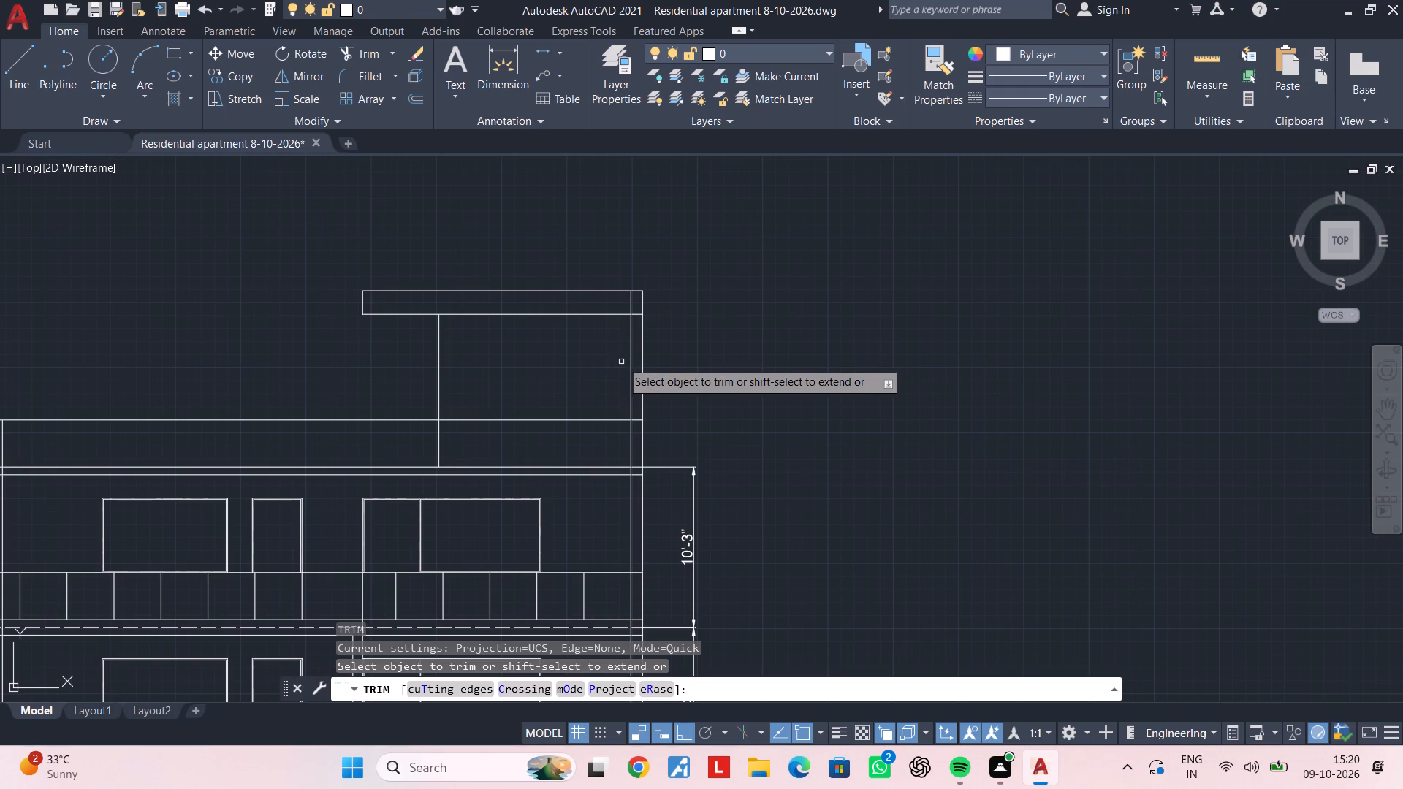
left_click(633, 357)
left_click(633, 305)
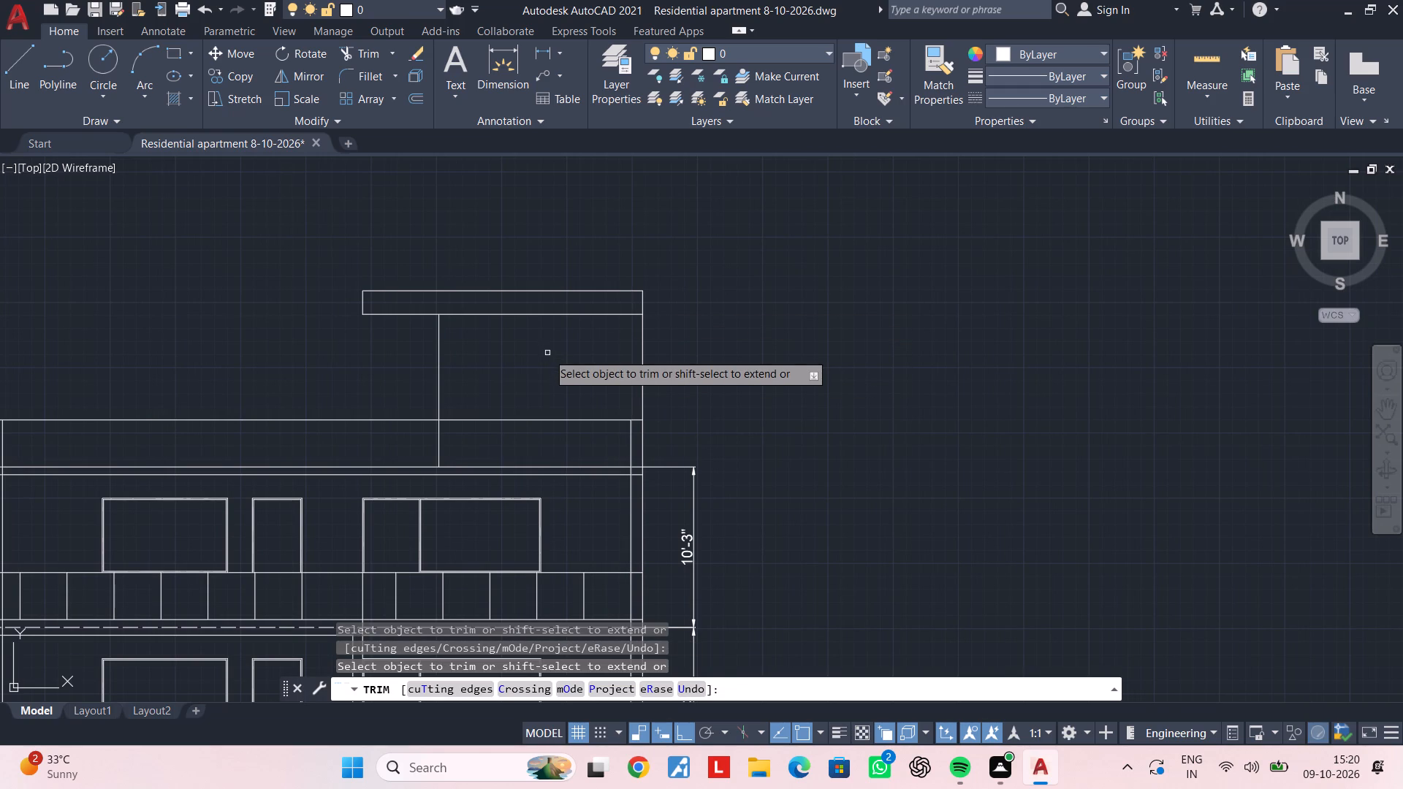
middle_click_drag(548, 353, 559, 373)
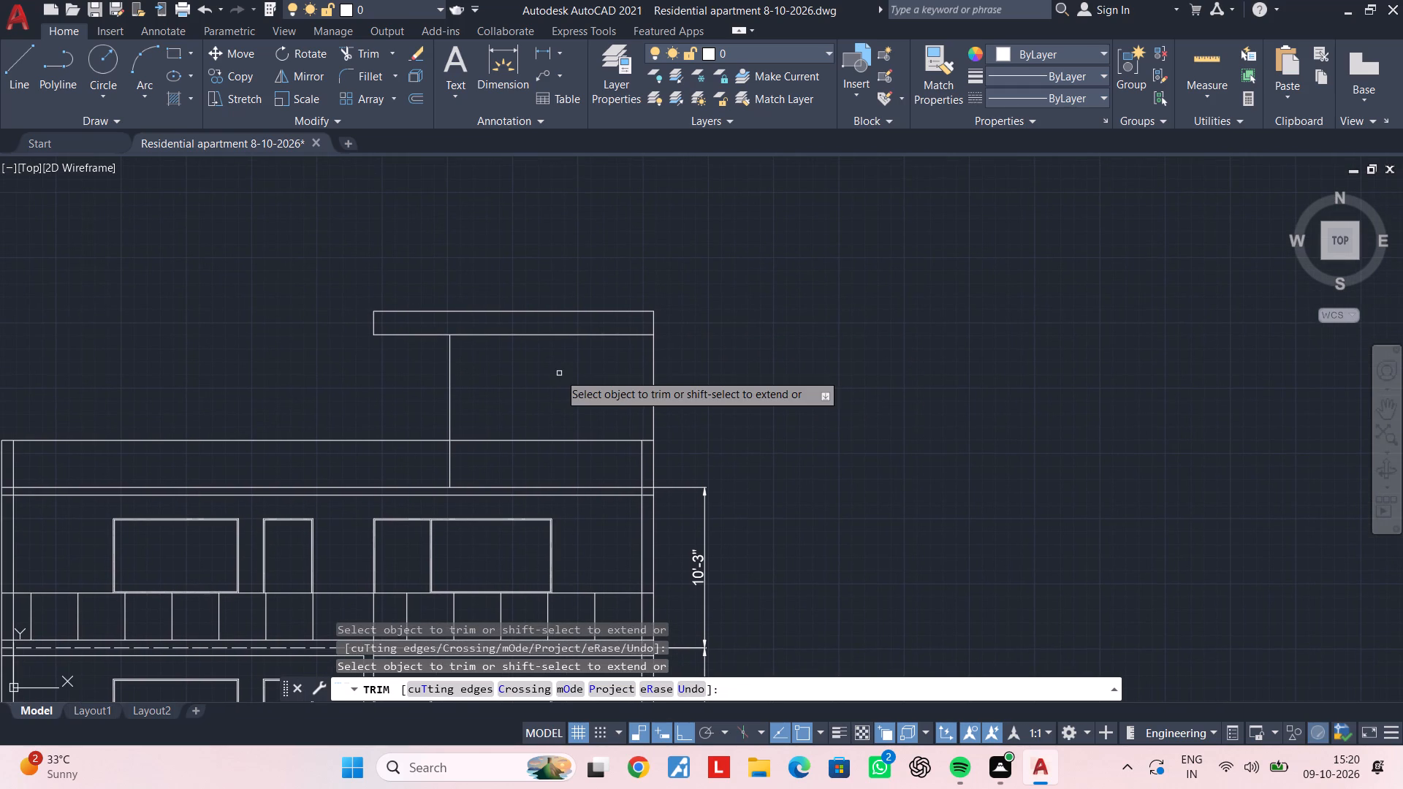
scroll(559, 373, "up", 2)
middle_click_drag(573, 365, 568, 420)
key("Escape")
key("Escape")
key("Escape")
key("Escape")
Offset the roof band's lower line 6" downward.
type("OF")
key("space")
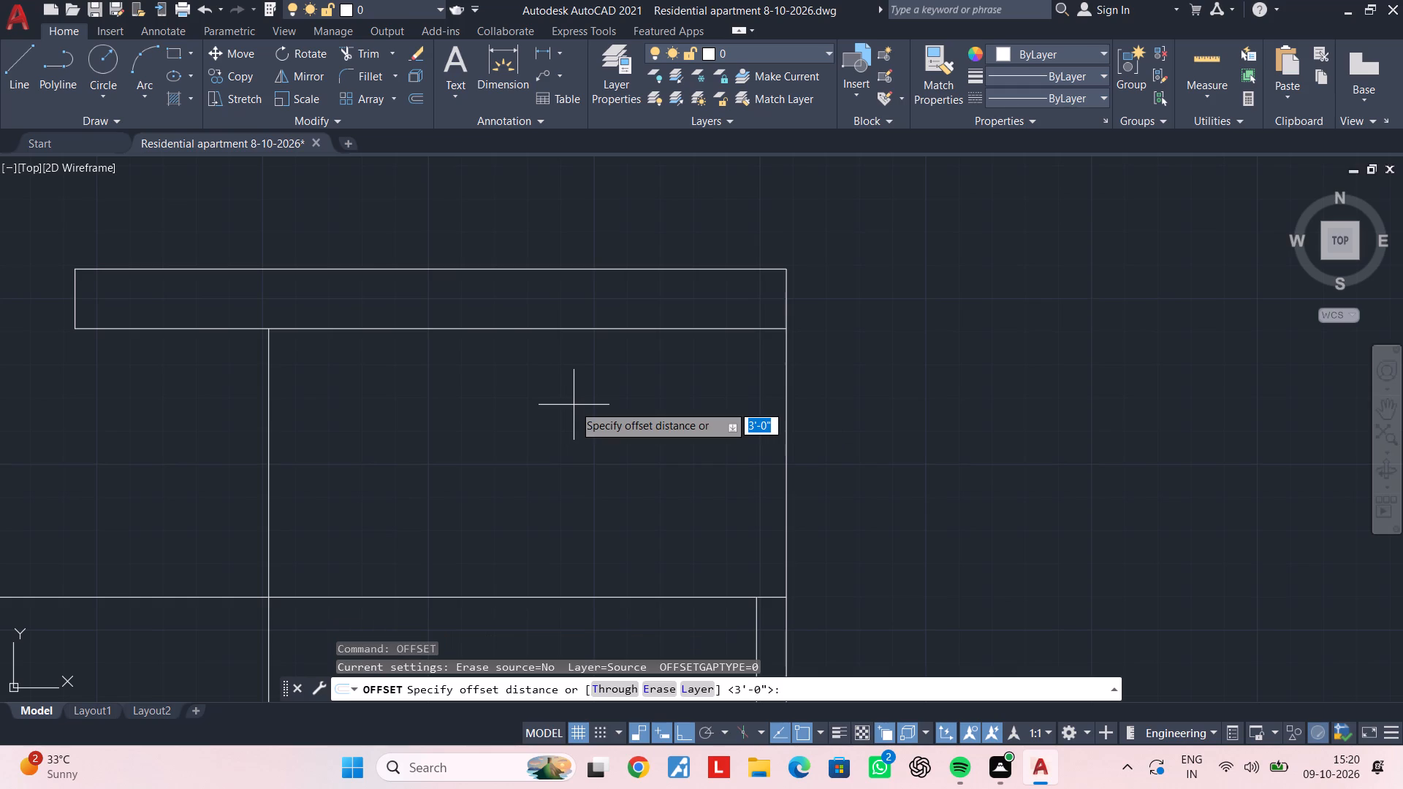
type("6\"")
key("Return")
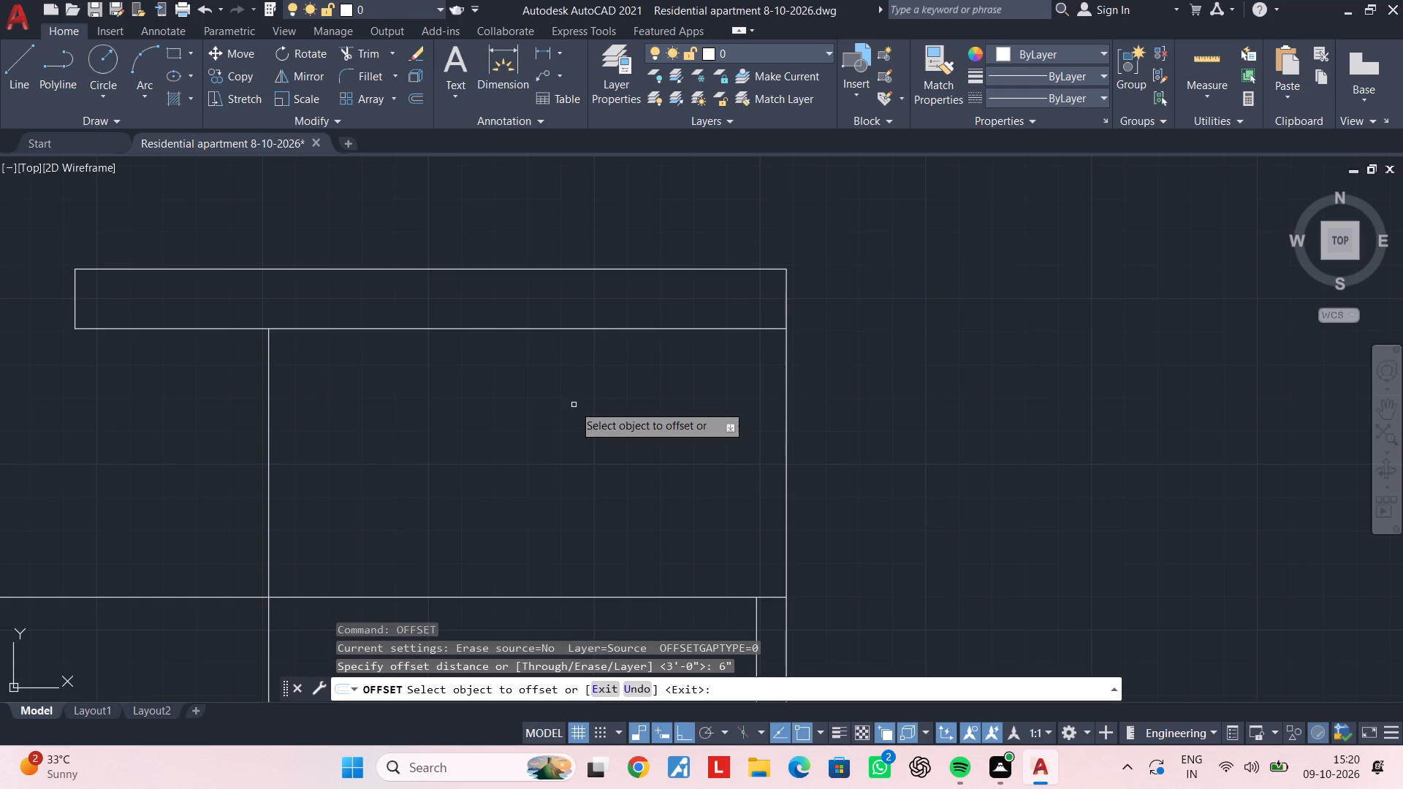
left_click(663, 329)
left_click(656, 385)
key("Escape")
key("Escape")
Extend the roof band's left end line down to the new offset line.
type("EX")
key("space")
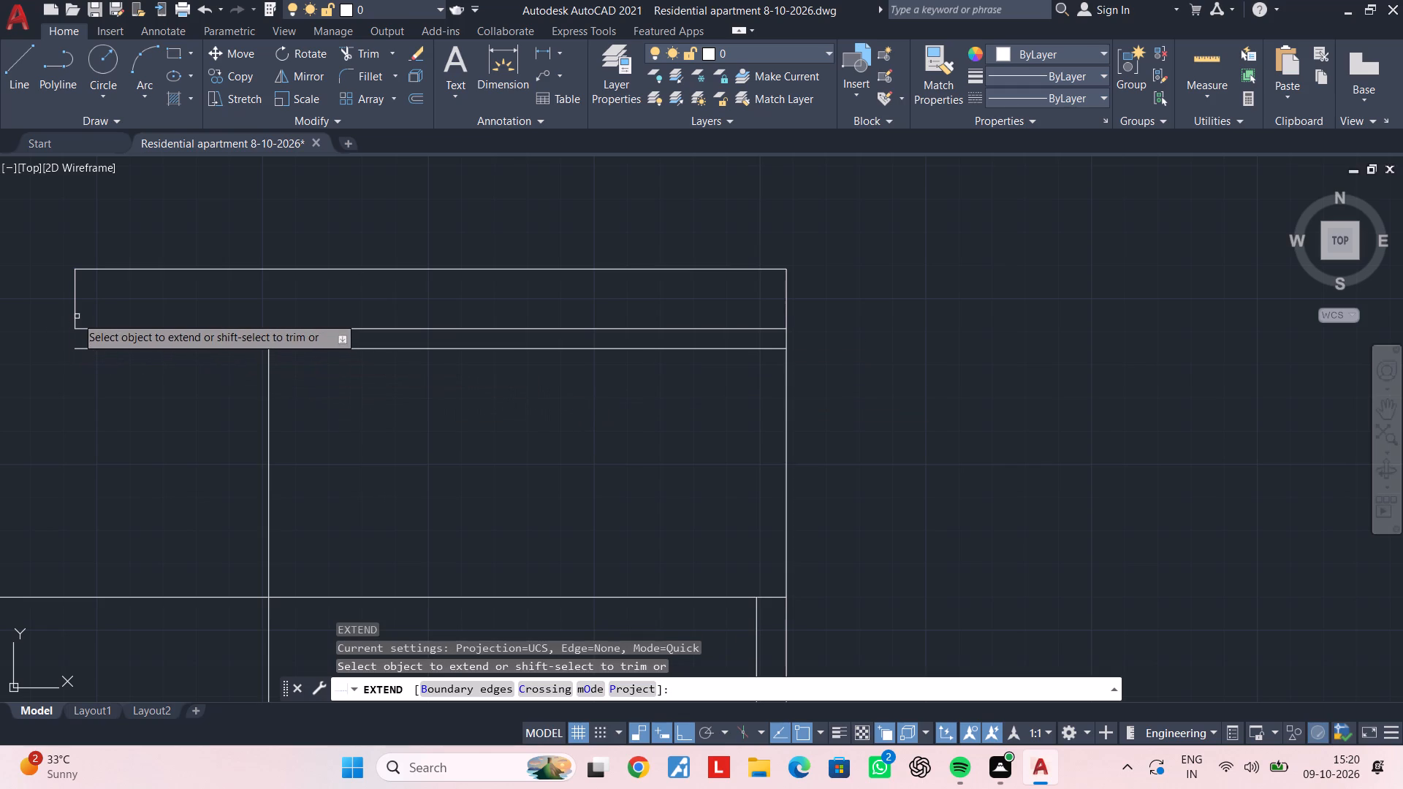
left_click(75, 316)
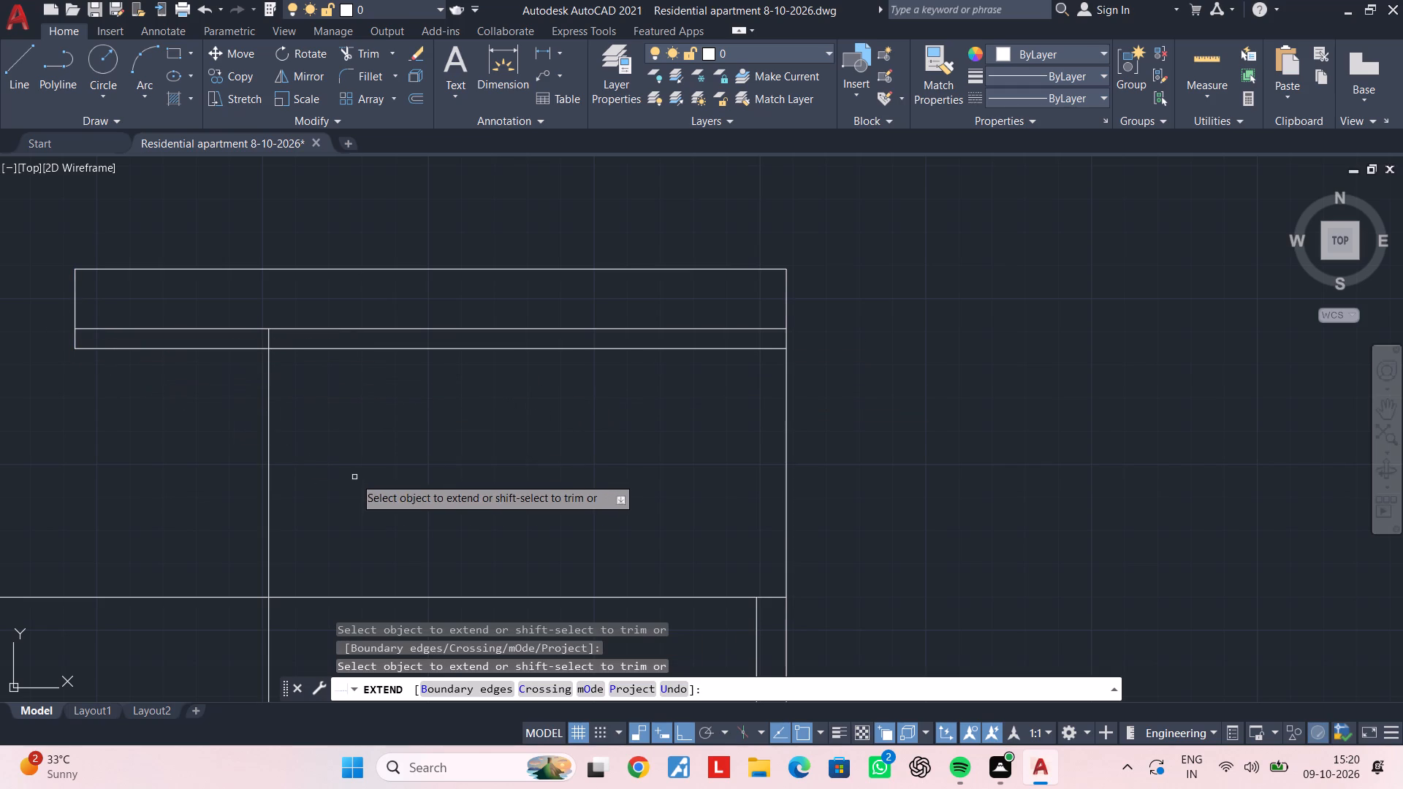
Trim the stair room's left wall line where it crosses the strip between the roof band's two lower lines.
key("Escape")
key("Escape")
key("Escape")
key("Escape")
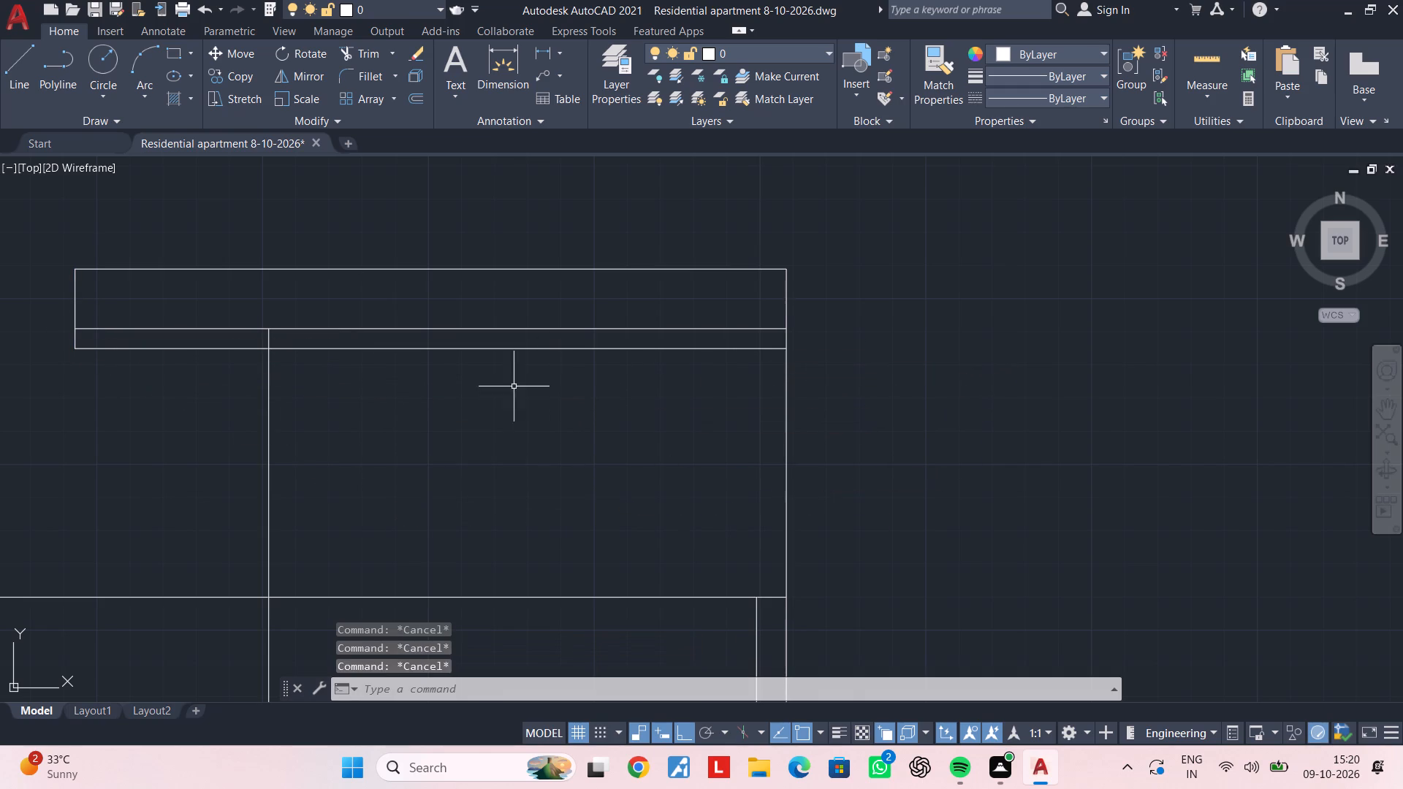
key("Escape")
key("Escape")
key("Escape")
key("Escape")
type("TR")
key("space")
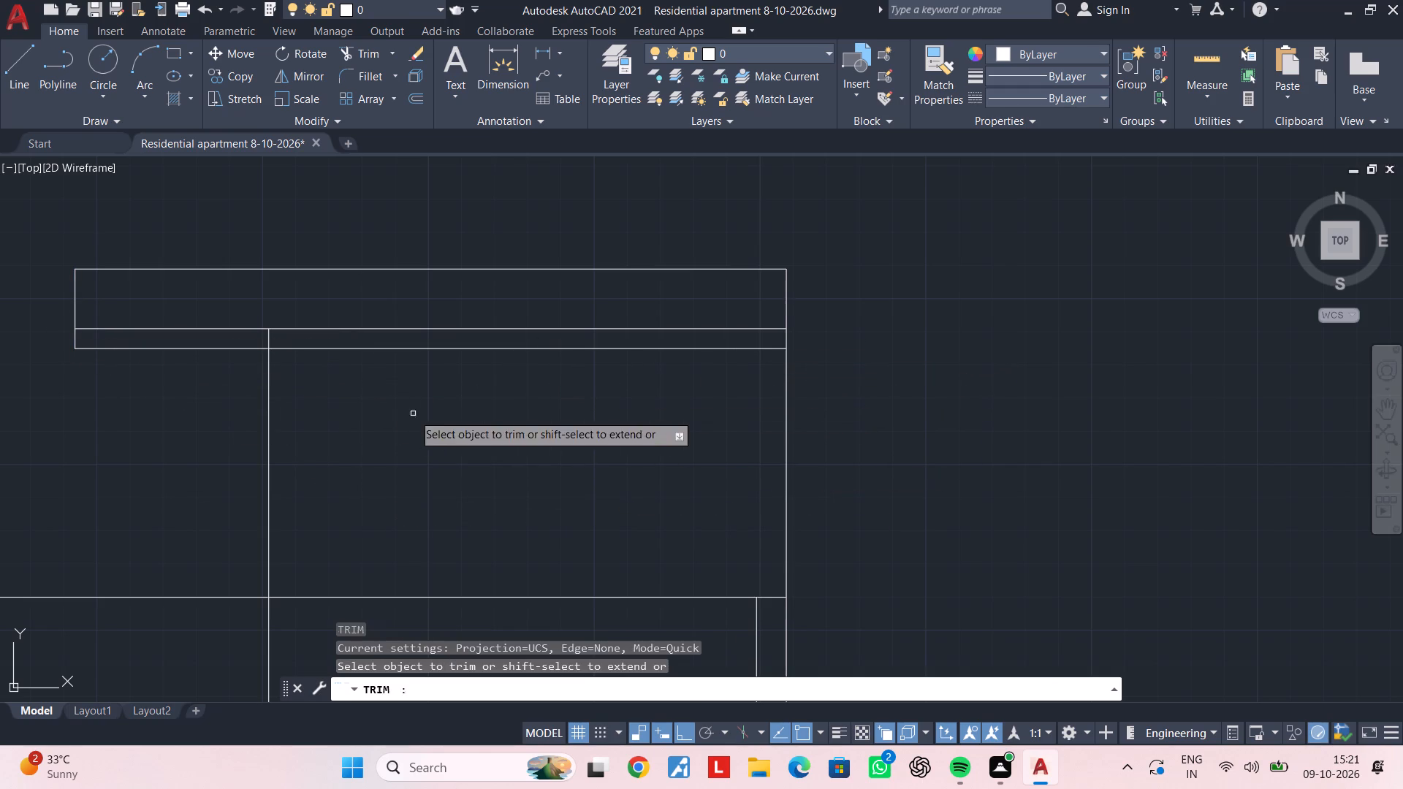
left_click(269, 339)
key("Escape")
Change the linetype of the roof band's middle horizontal line to dashed.
left_click(344, 326)
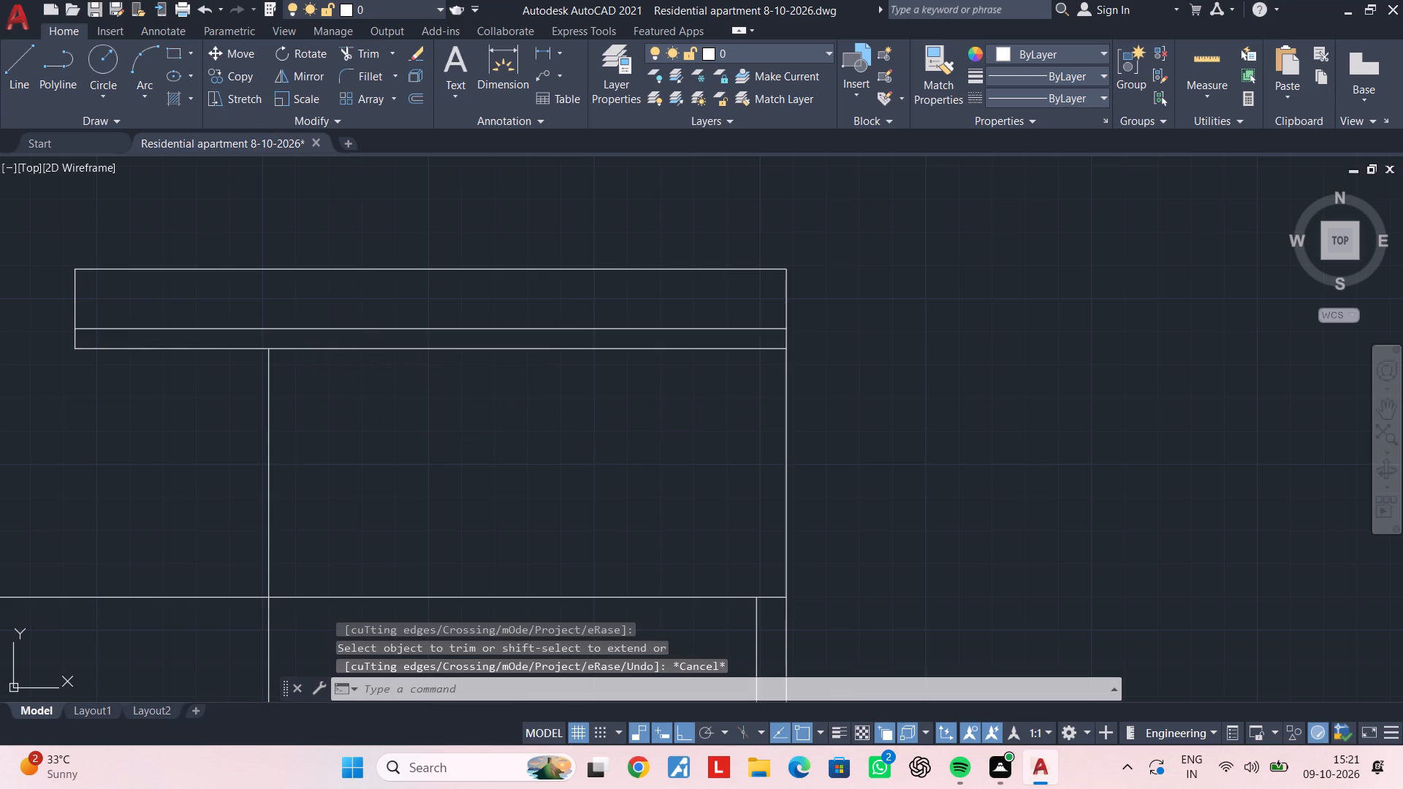
key("m")
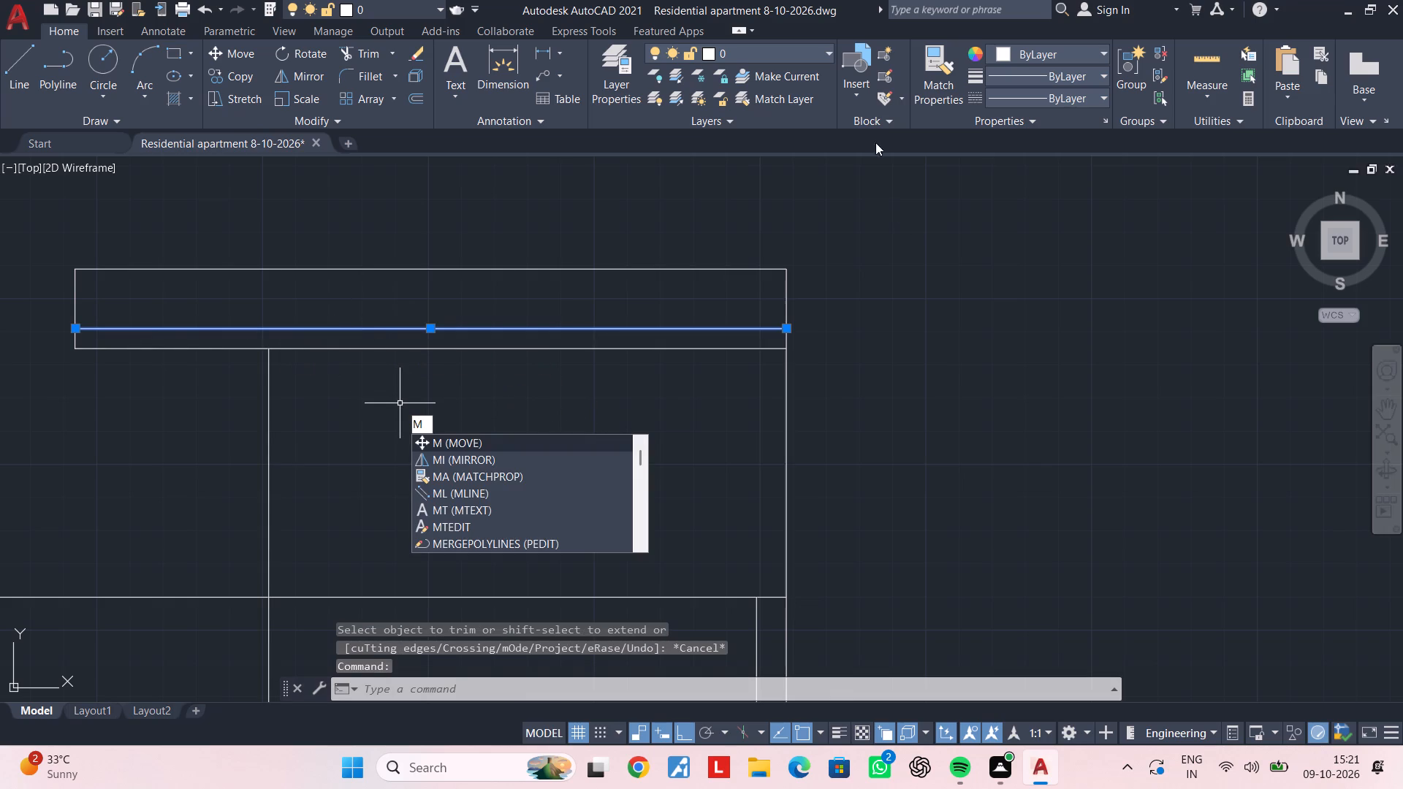
left_click(1035, 96)
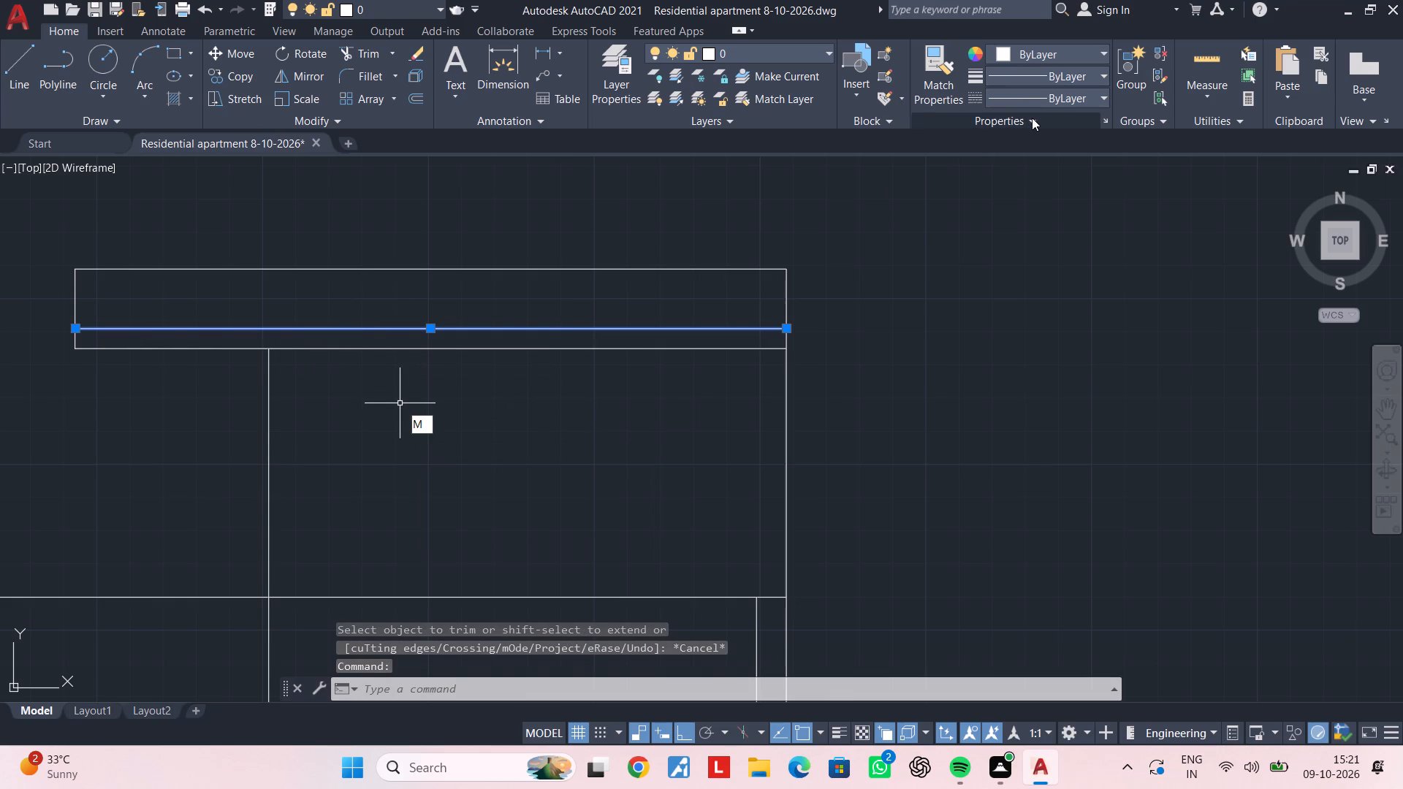
left_click(1043, 102)
left_click(1036, 164)
key("Escape")
key("Escape")
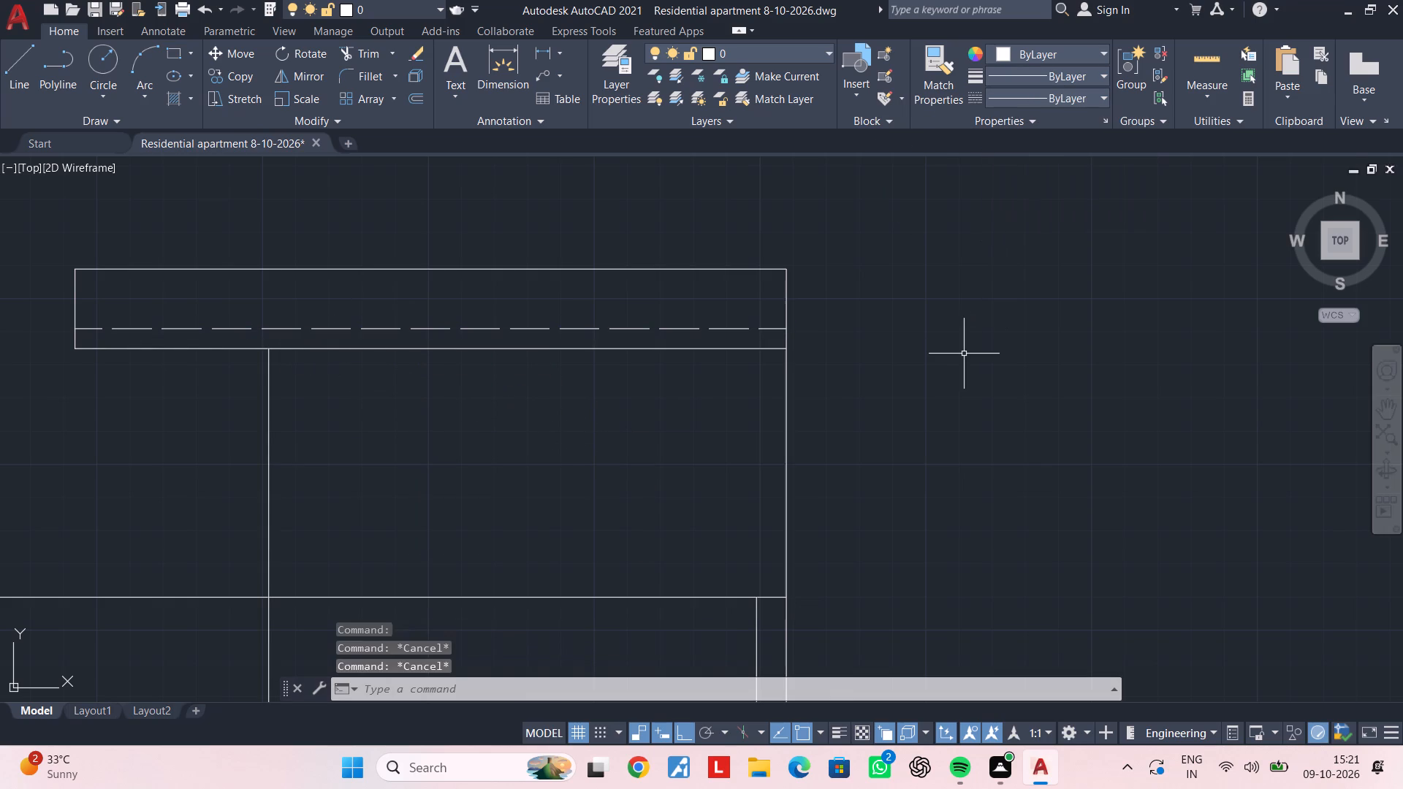
key("Escape")
key("Escape")
key("Escape")
key("Escape")
Stretch the dashed roof line's right end horizontally a short way past the stair room's right wall.
middle_click_drag(964, 354, 802, 371)
key("Escape")
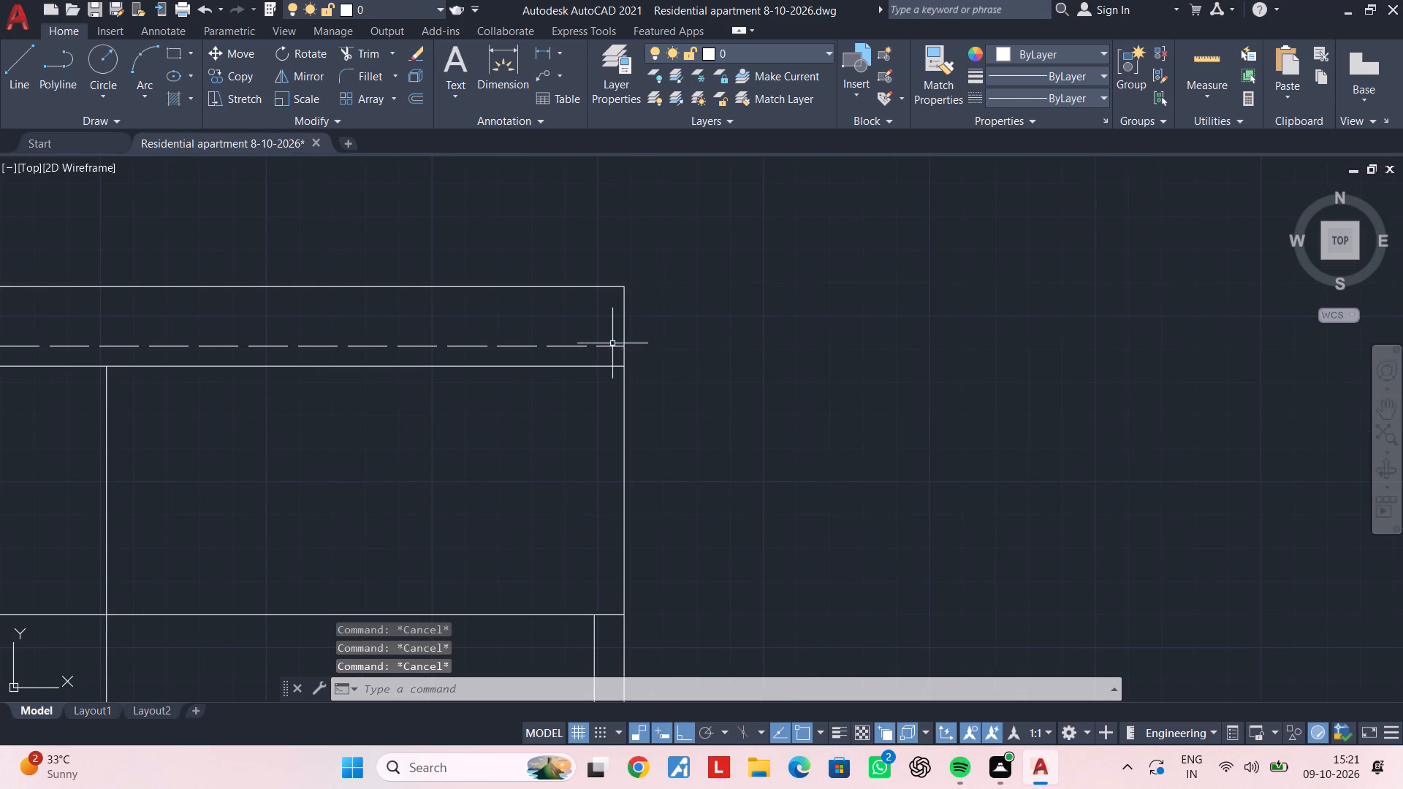
left_click(610, 344)
left_click(626, 343)
left_click(703, 343)
key("Escape")
key("Escape")
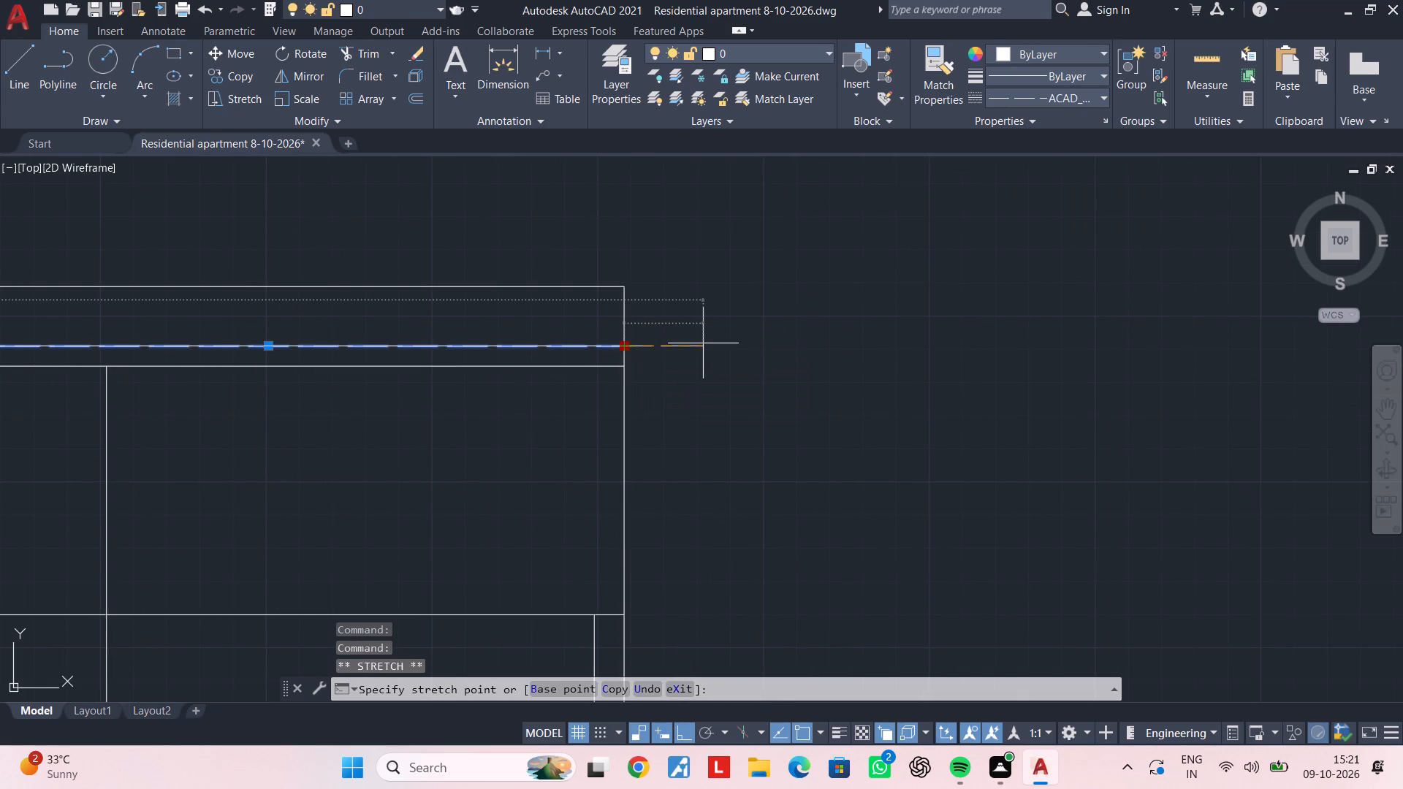
key("Escape")
Trim the terrace slab's lower line between the right wall's two lines.
scroll(718, 408, "down", 3)
middle_click_drag(718, 408, 705, 378)
key("Escape")
middle_click_drag(699, 404, 691, 322)
scroll(689, 512, "up", 1)
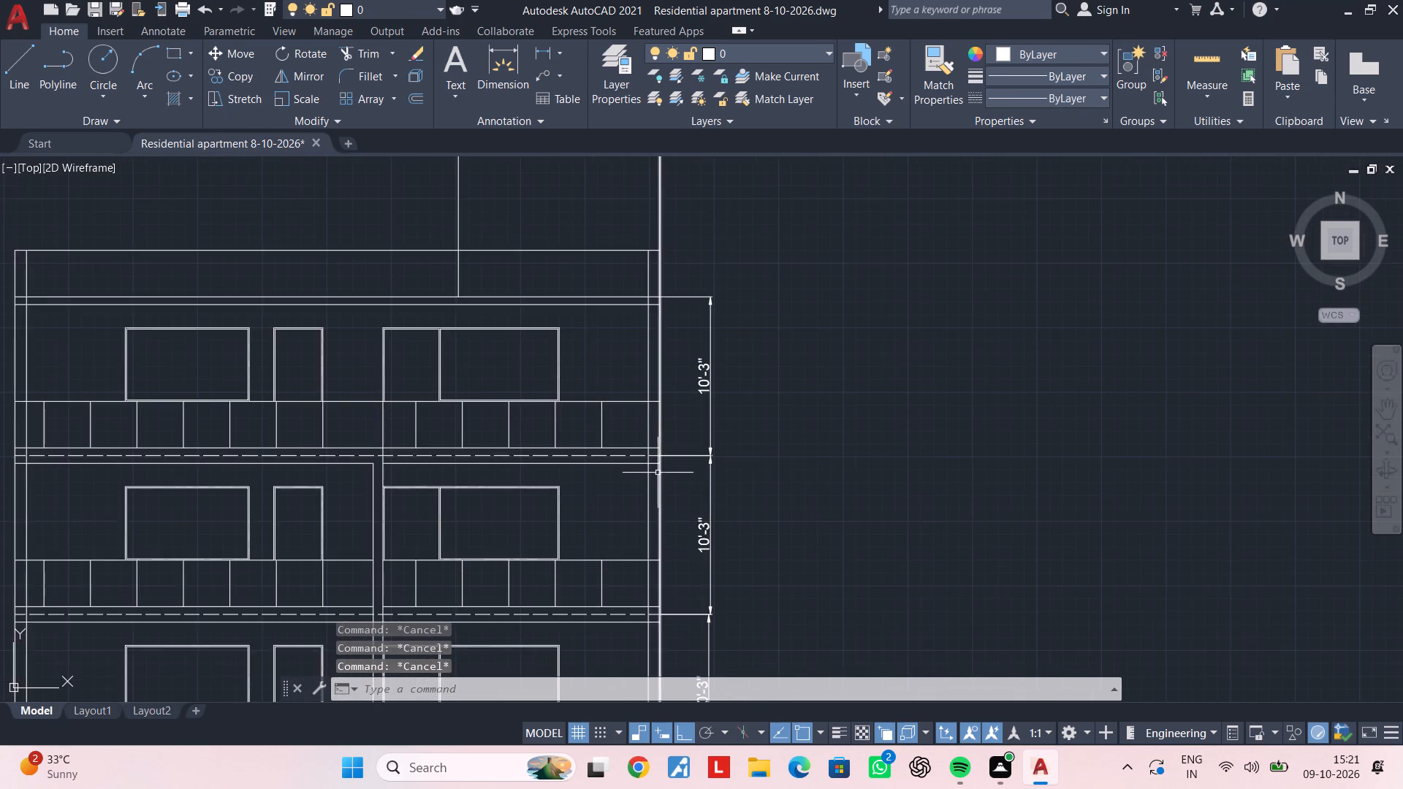
scroll(658, 470, "up", 3)
scroll(658, 467, "down", 3)
middle_click_drag(701, 399, 711, 482)
middle_click_drag(596, 426, 621, 426)
middle_click_drag(654, 401, 651, 451)
key("Escape")
key("Escape")
key("Escape")
type("TR")
key("space")
scroll(688, 447, "up", 3)
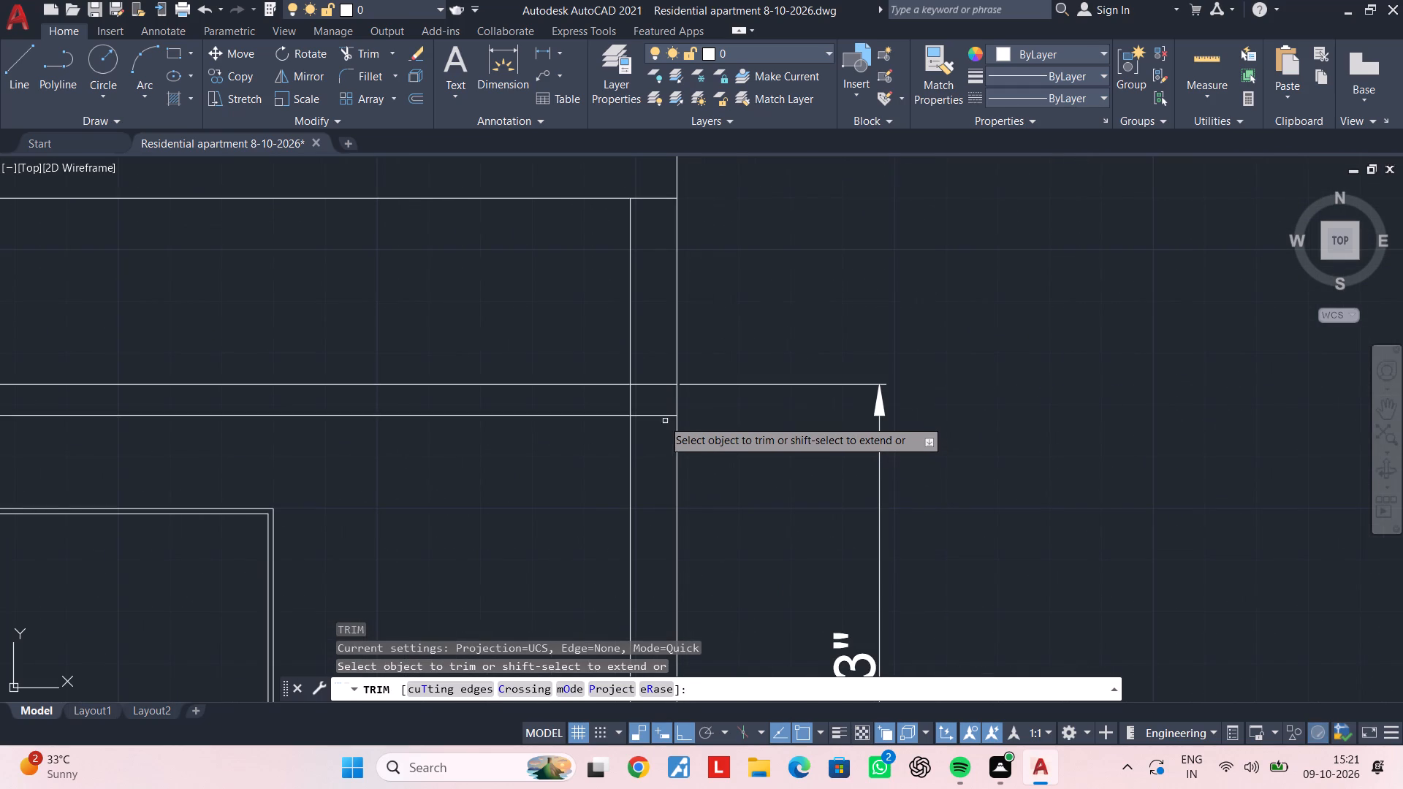
double_click(660, 416)
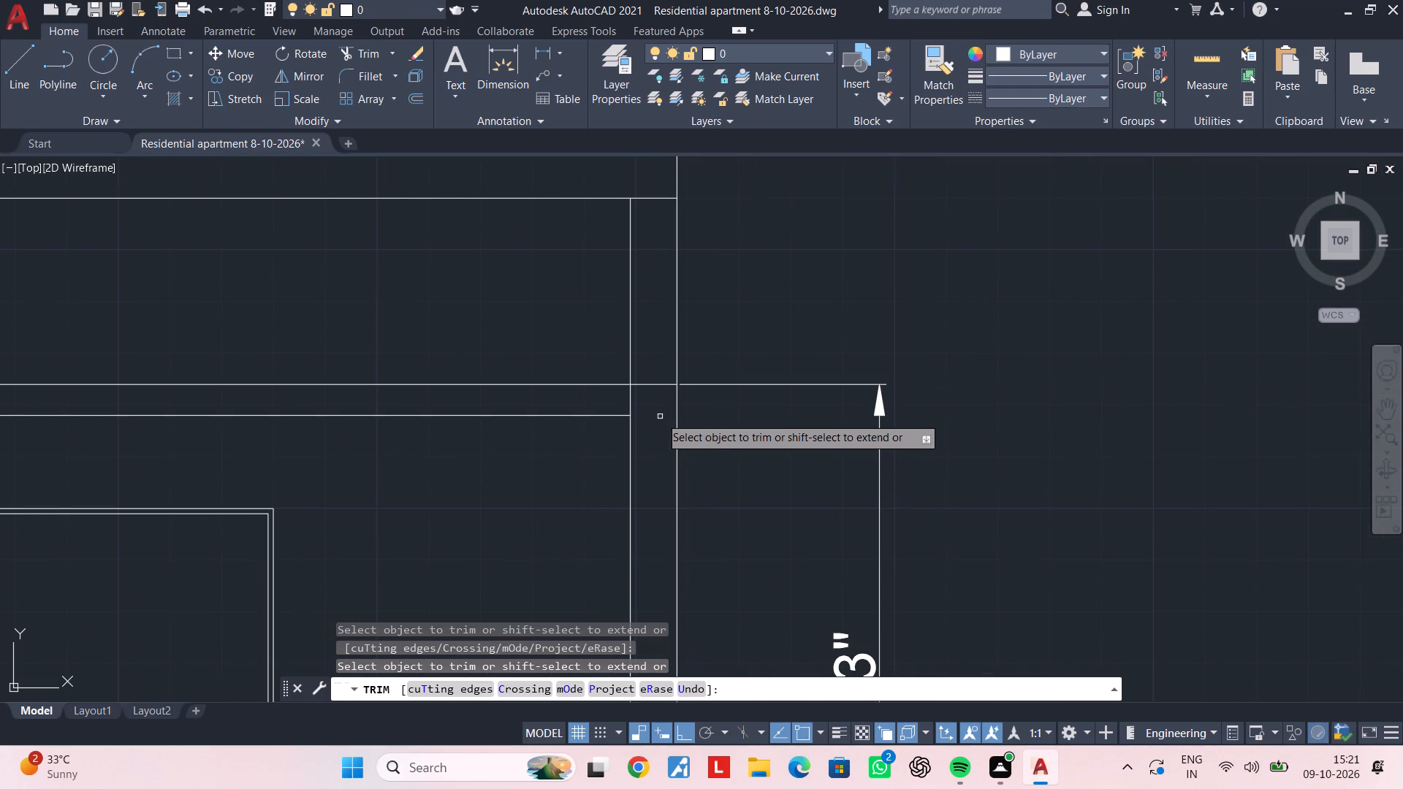
Trim the top storey's floor slab upper line between the right wall's two lines.
scroll(660, 416, "down", 3)
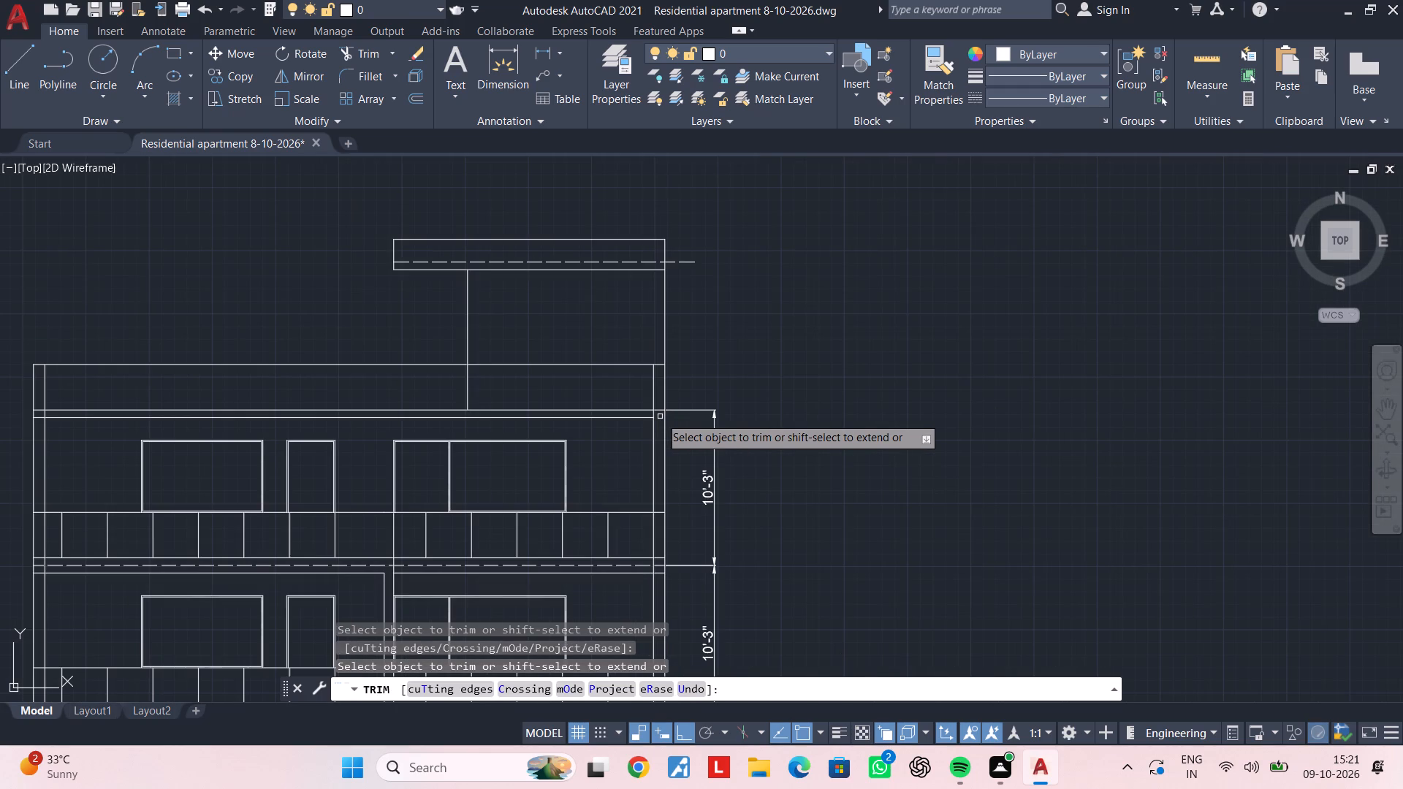
middle_click_drag(660, 422, 668, 271)
scroll(658, 399, "up", 2)
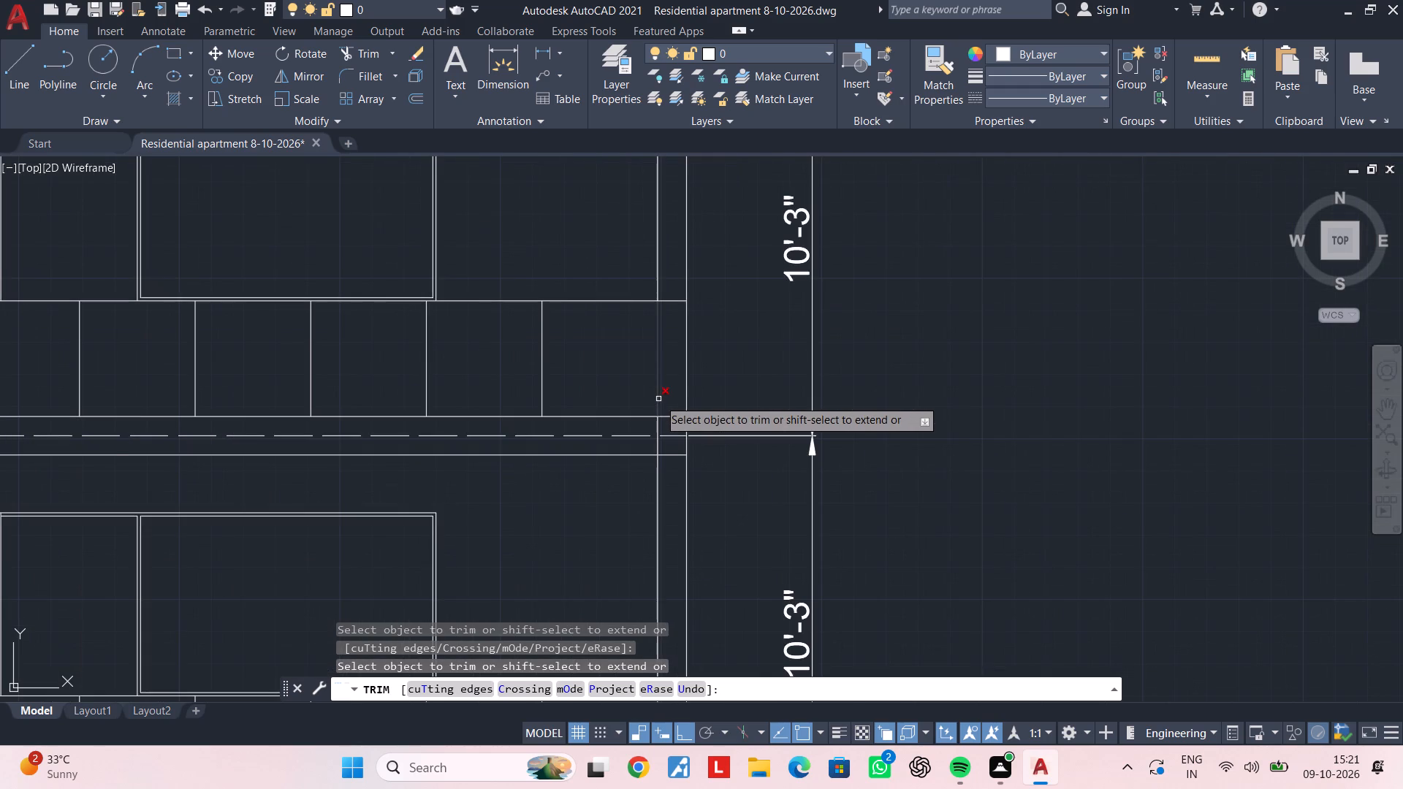
scroll(661, 407, "up", 1)
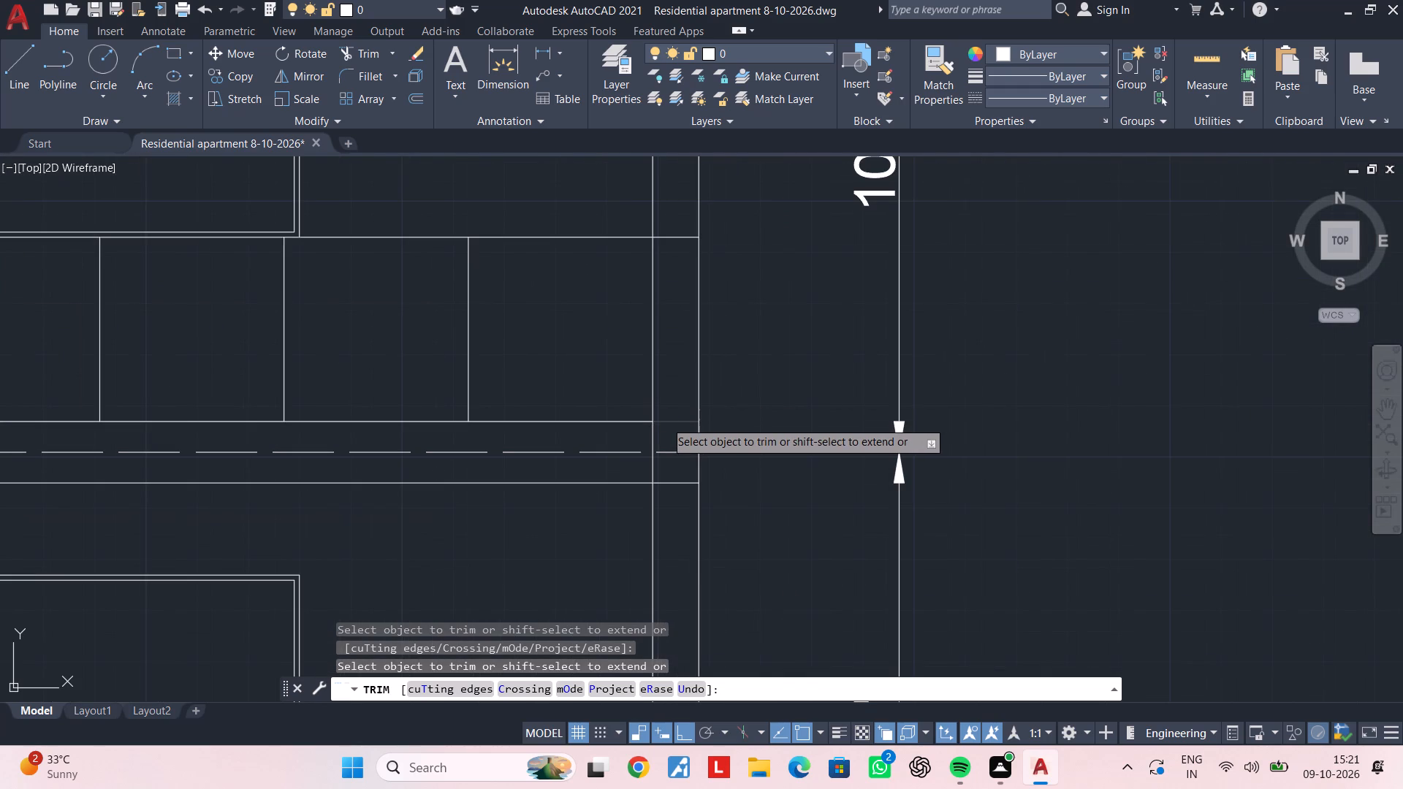
left_click(665, 421)
Trim the railing top line and slab upper line inside the right wall on the two storeys below the top one.
scroll(665, 434, "down", 2)
middle_click_drag(665, 434, 685, 270)
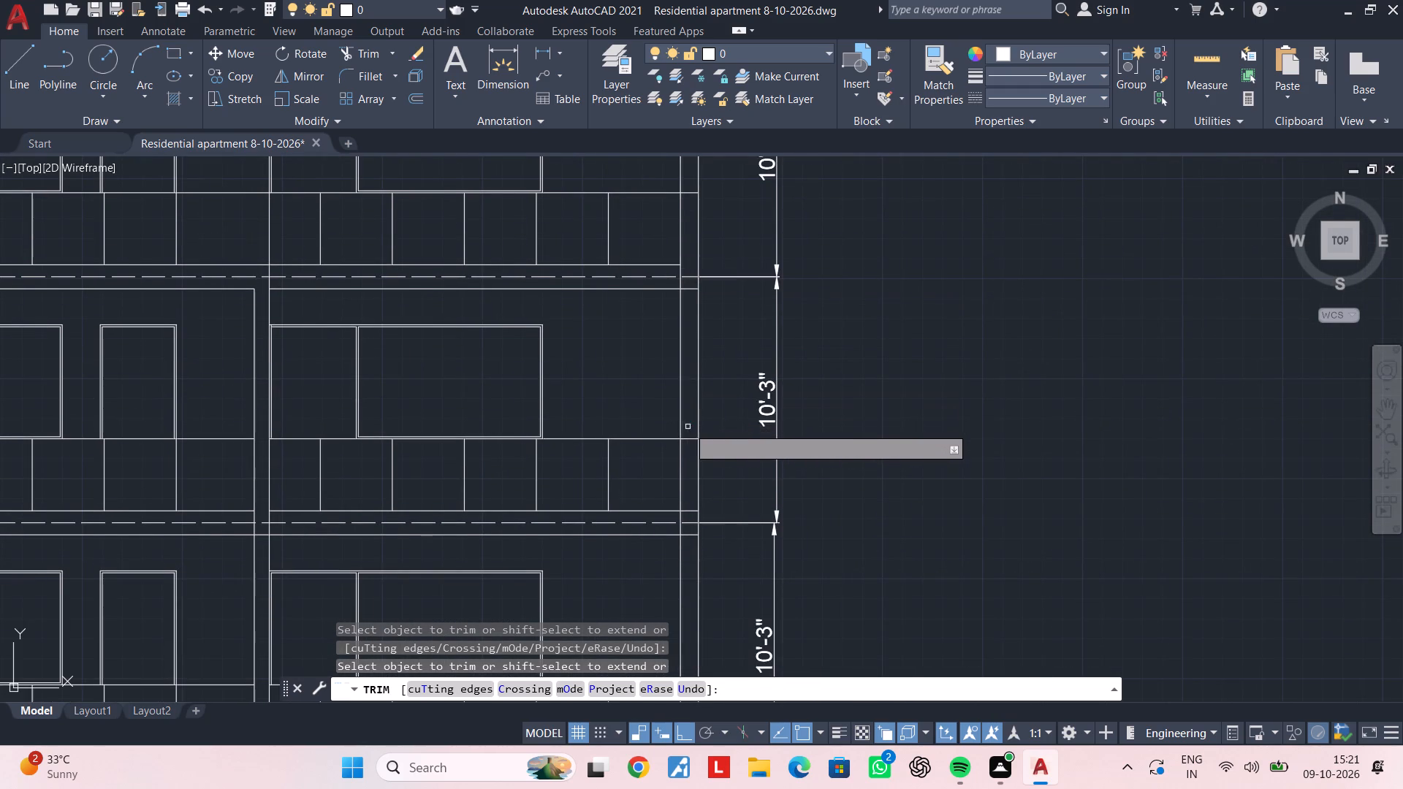
middle_click_drag(688, 422, 696, 307)
scroll(696, 342, "up", 1)
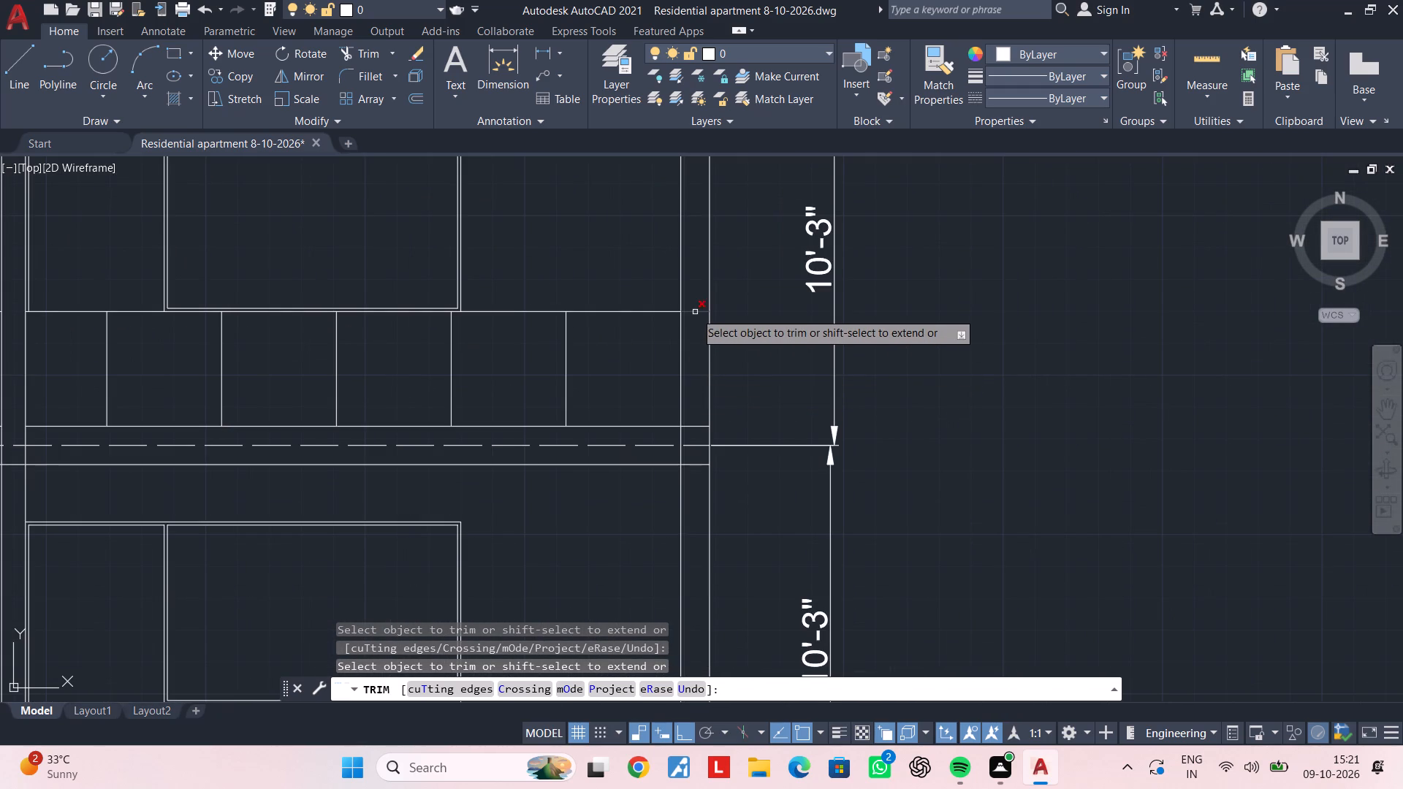
left_click(695, 312)
middle_click_drag(696, 338, 710, 249)
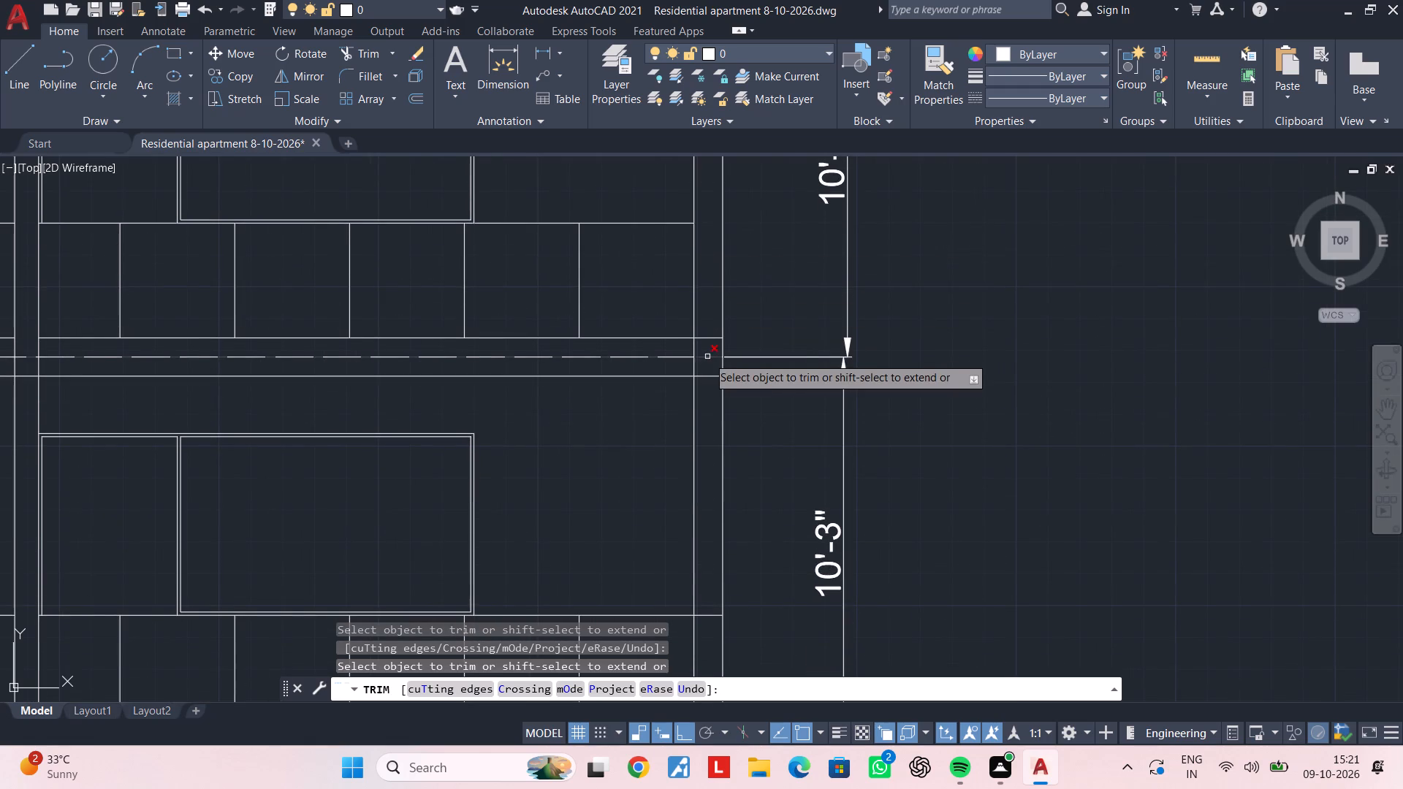
left_click(705, 338)
middle_click_drag(707, 461, 715, 198)
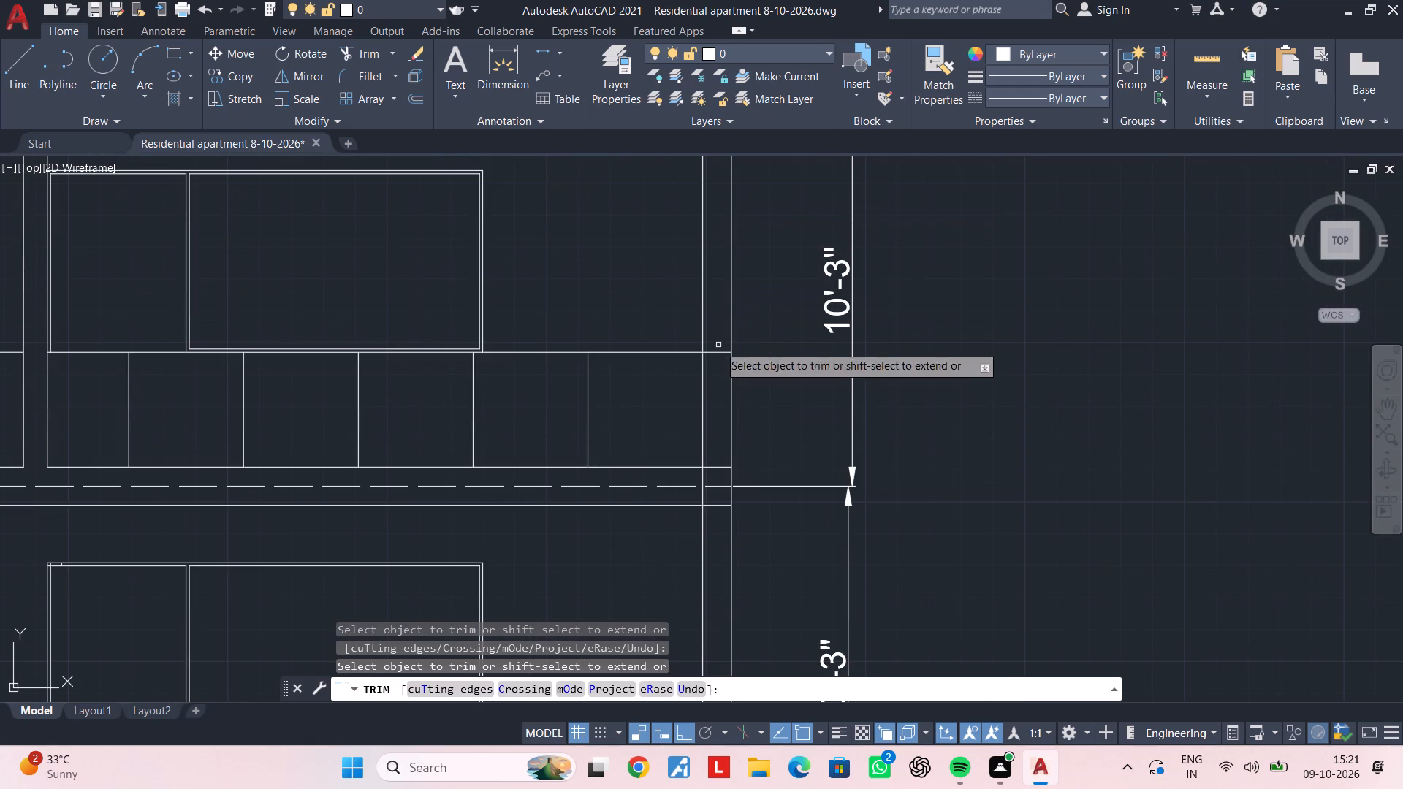
left_click(716, 353)
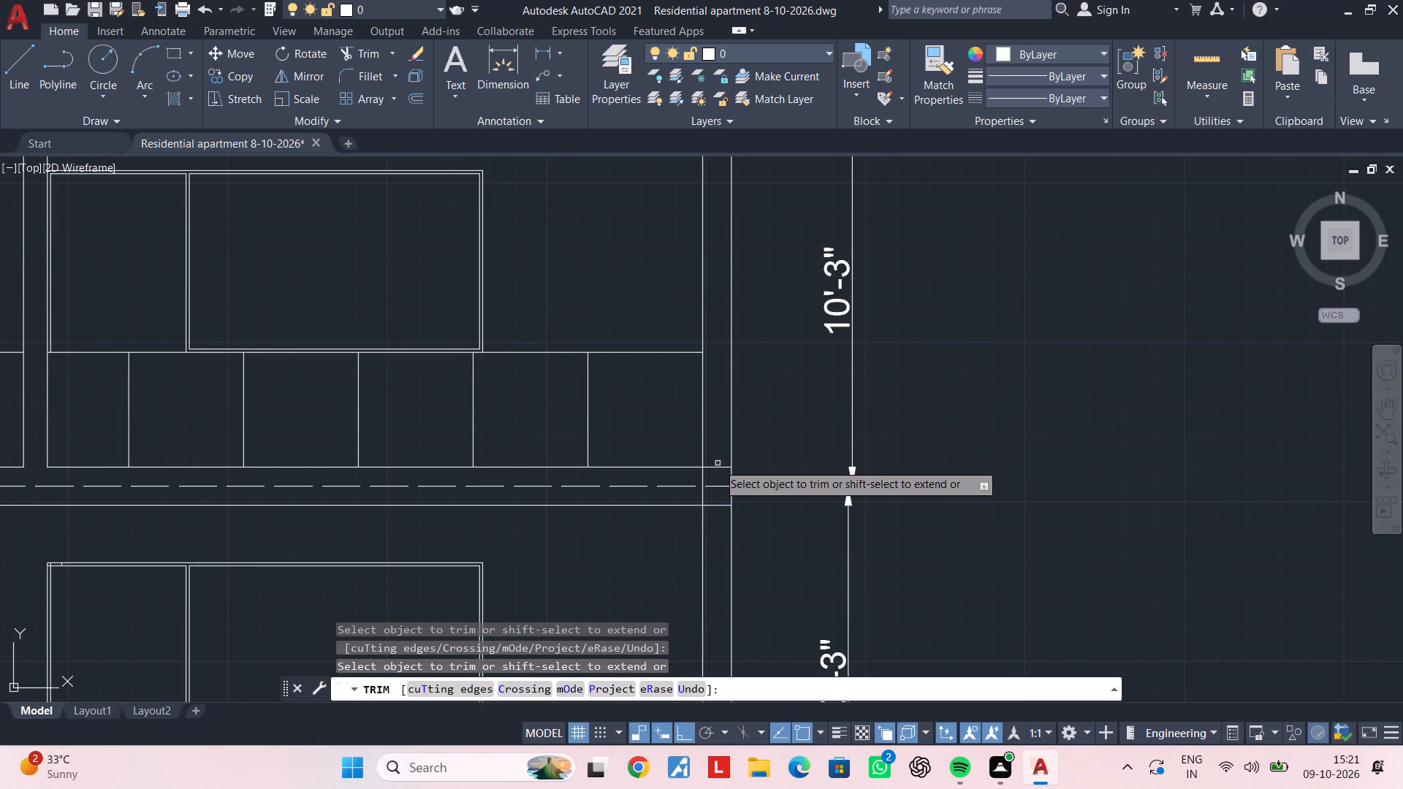
left_click(718, 469)
Examine the right wall's line junctions at the lowest balcony storey and the storey above it.
scroll(718, 470, "down", 2)
middle_click_drag(718, 454, 719, 297)
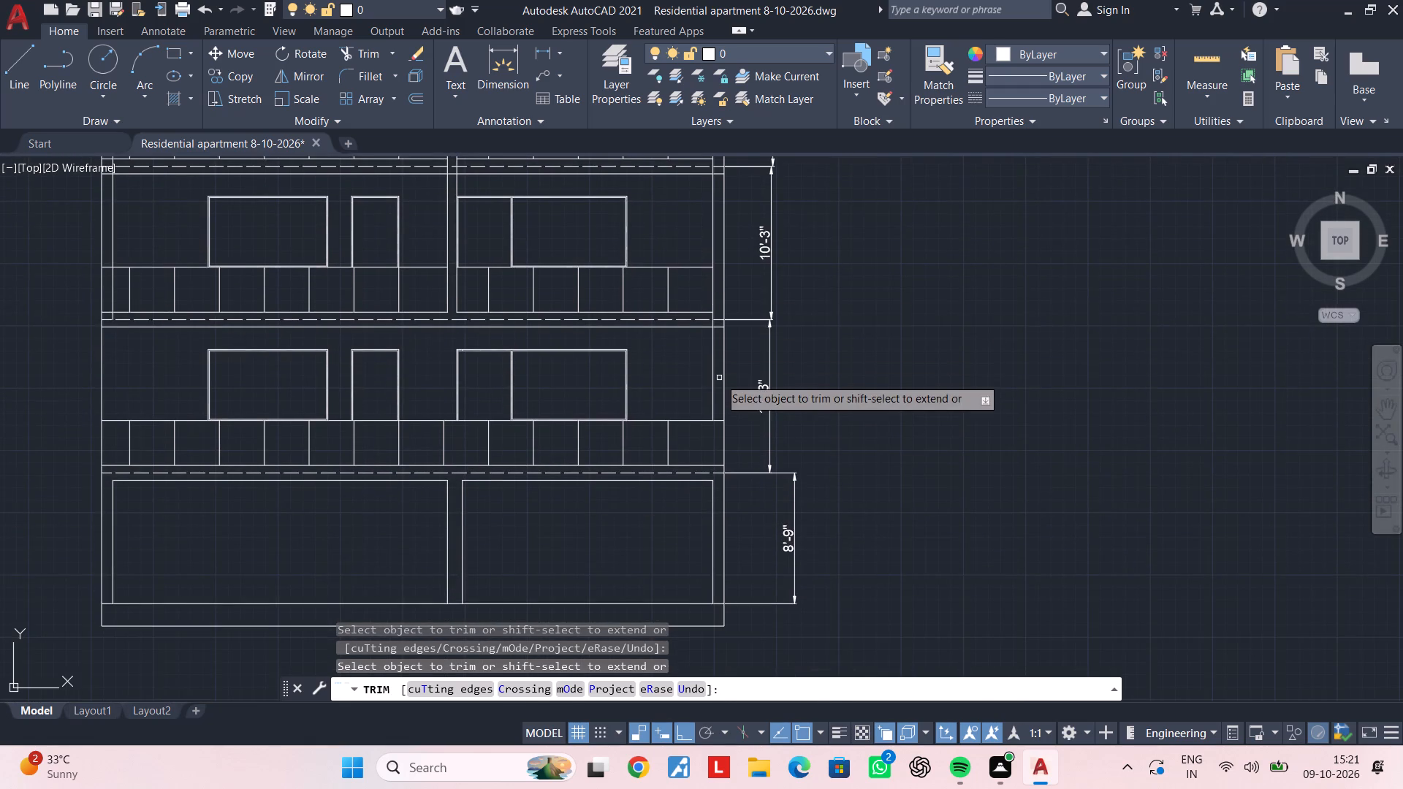
scroll(719, 378, "up", 2)
middle_click_drag(720, 415, 720, 262)
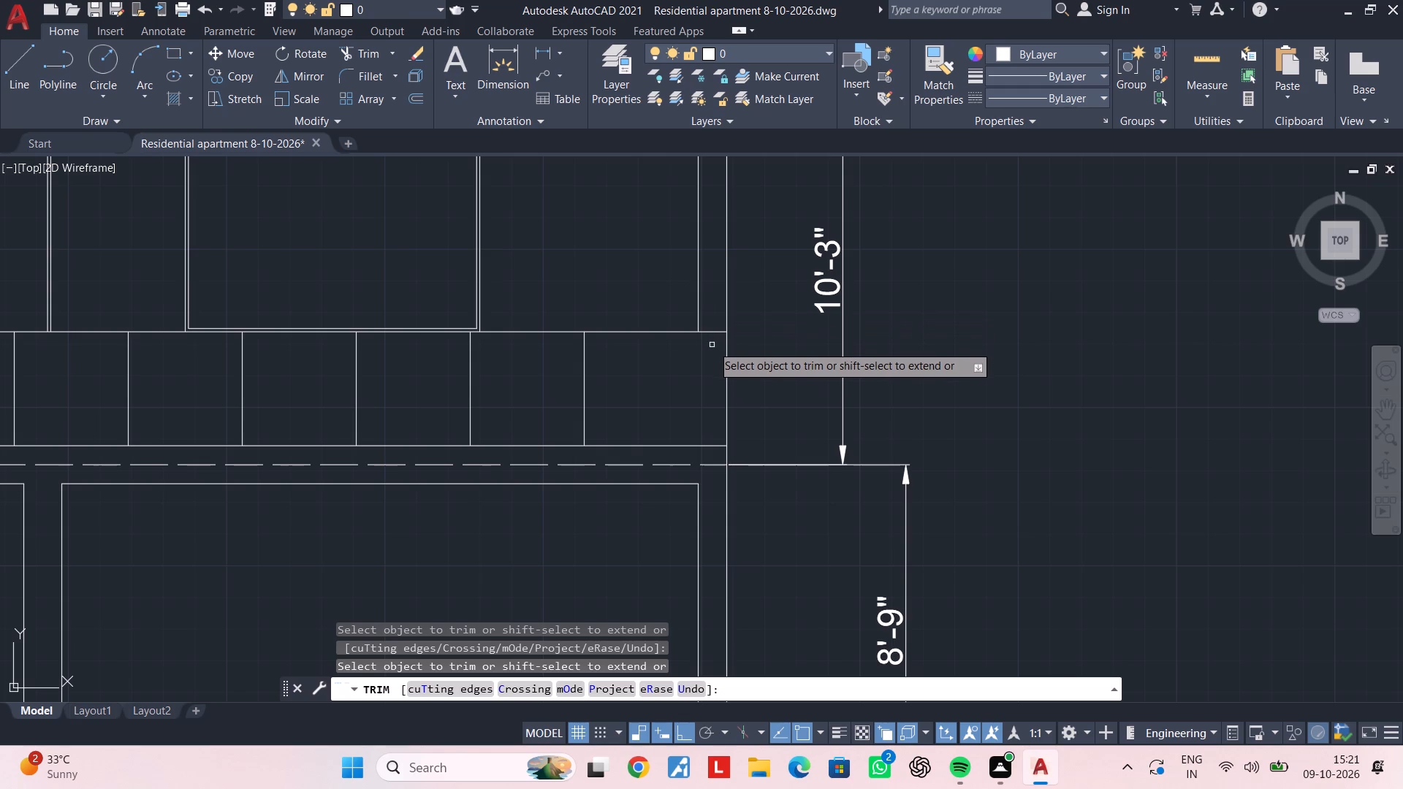
scroll(665, 249, "down", 1)
middle_click_drag(665, 249, 685, 335)
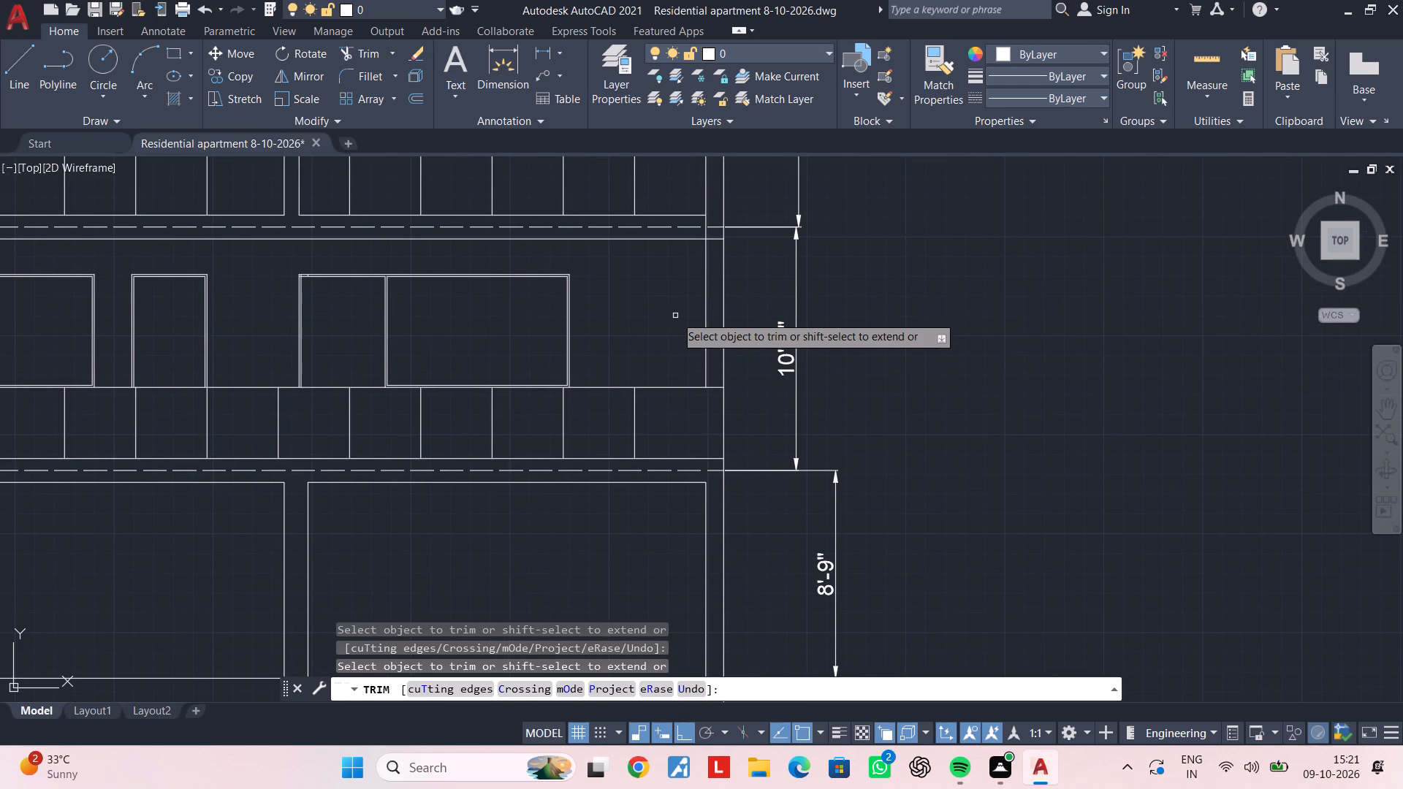
middle_click_drag(675, 316, 675, 435)
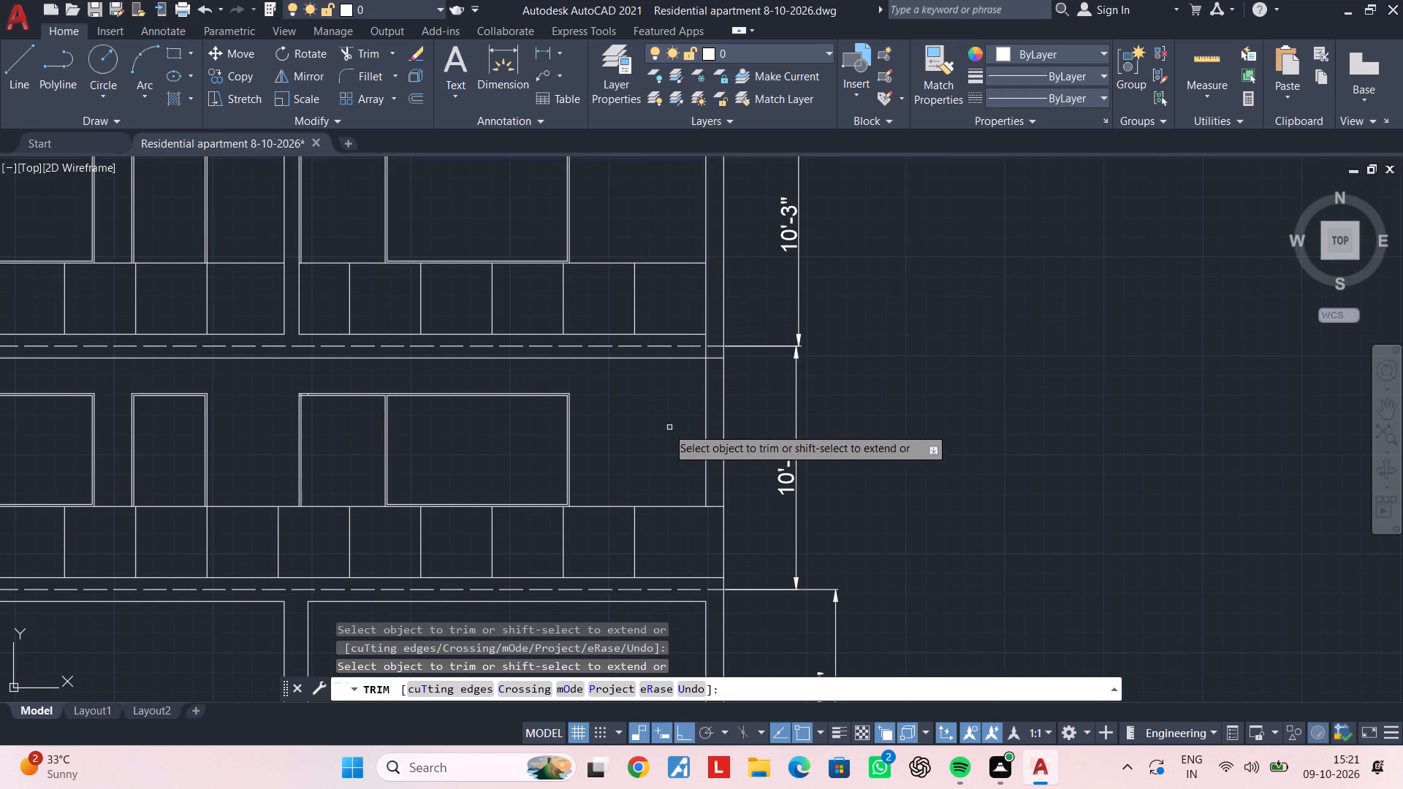
On the second balcony storey, trim the left wall's inner line stub in the slab and the slab upper and railing top lines inside the wall.
scroll(653, 428, "down", 2)
middle_click_drag(651, 428, 815, 428)
middle_click_drag(557, 443, 720, 437)
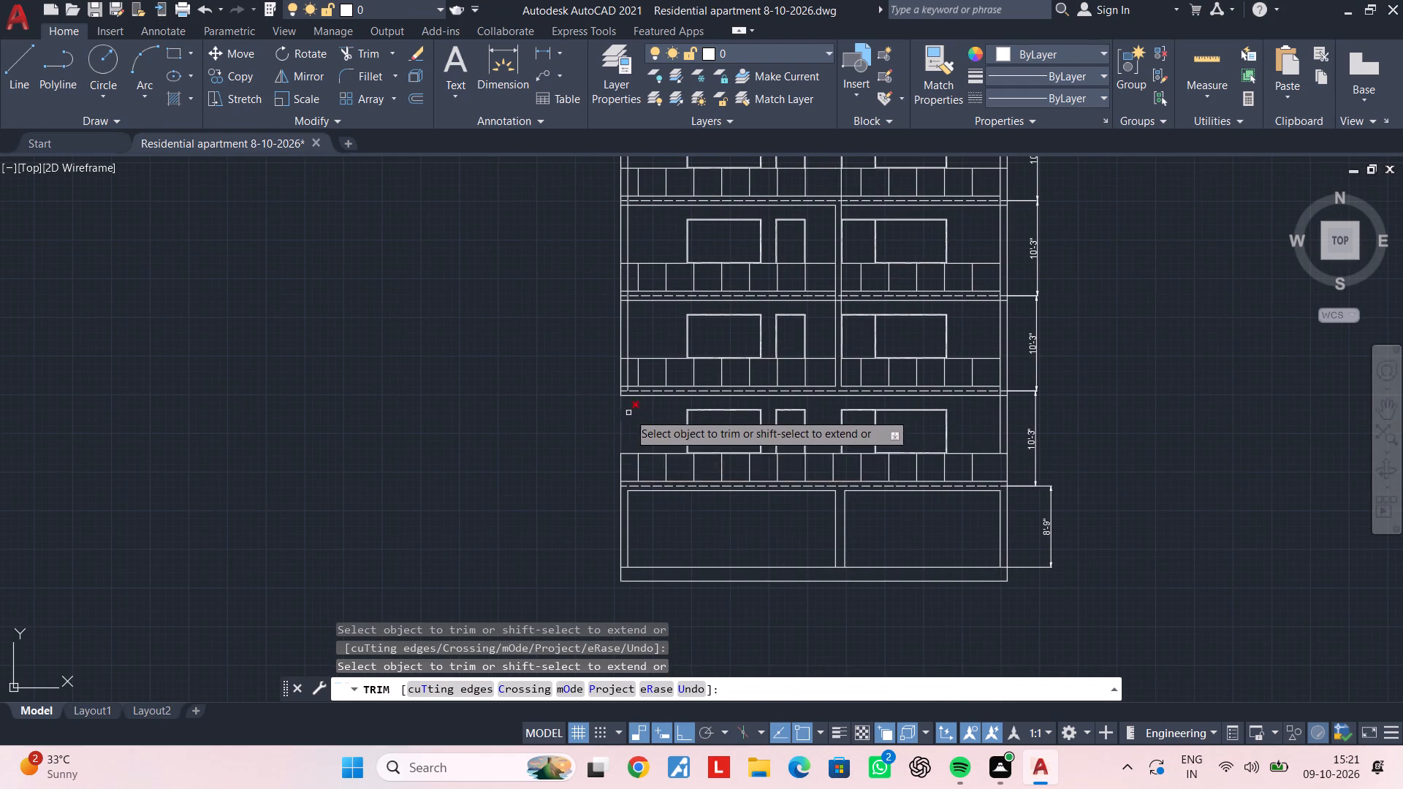
scroll(629, 411, "up", 3)
middle_click_drag(612, 411, 616, 489)
middle_click_drag(612, 468, 620, 585)
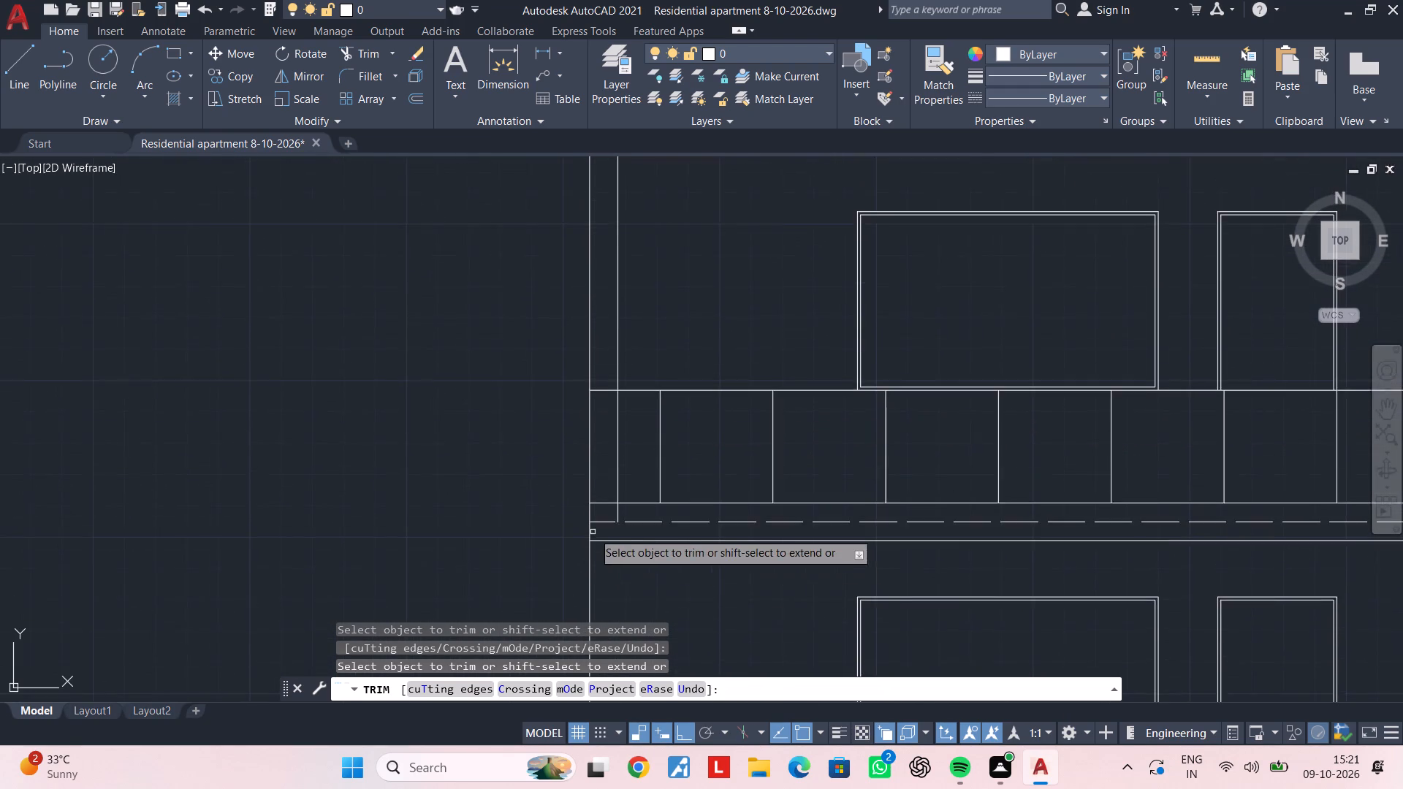
scroll(591, 512, "up", 1)
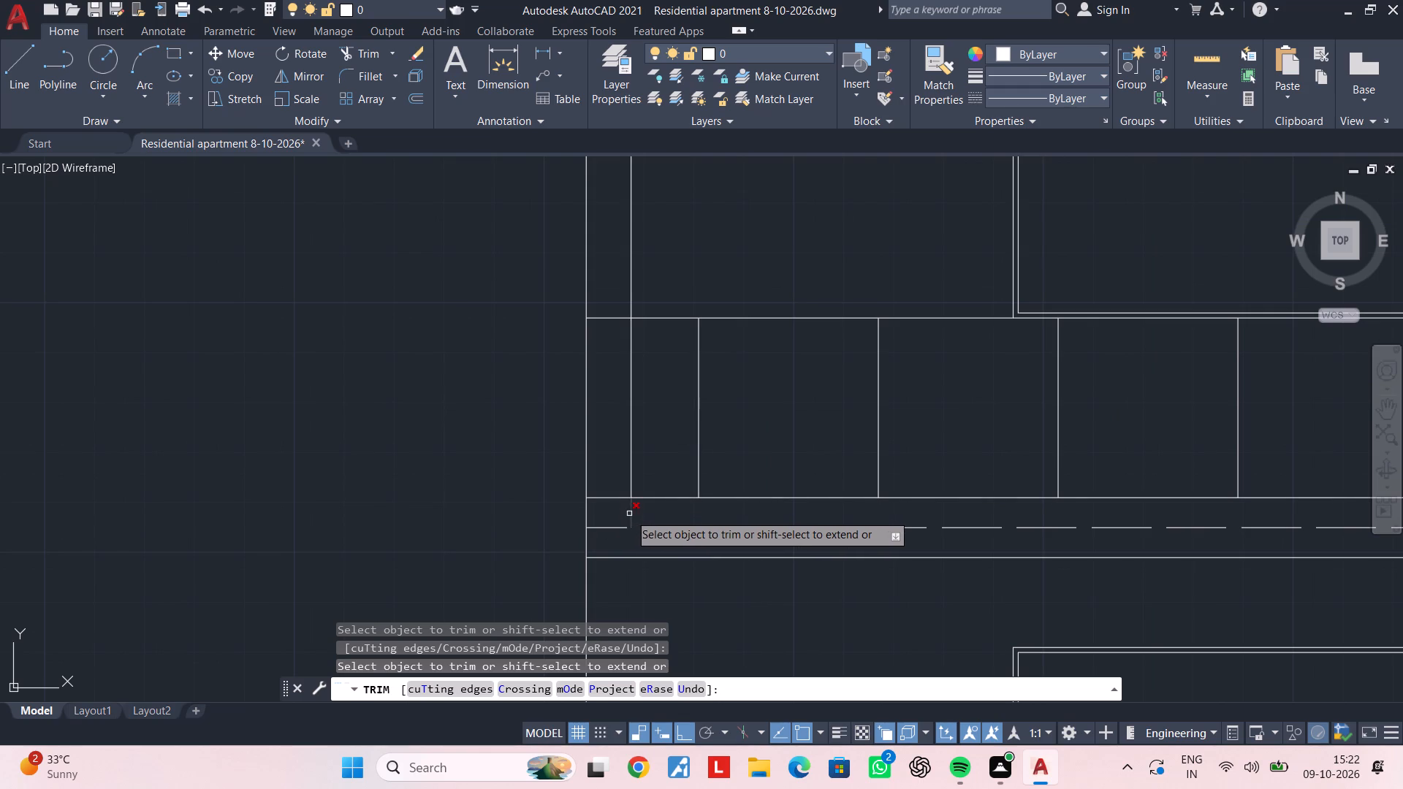
left_click(630, 514)
left_click(610, 498)
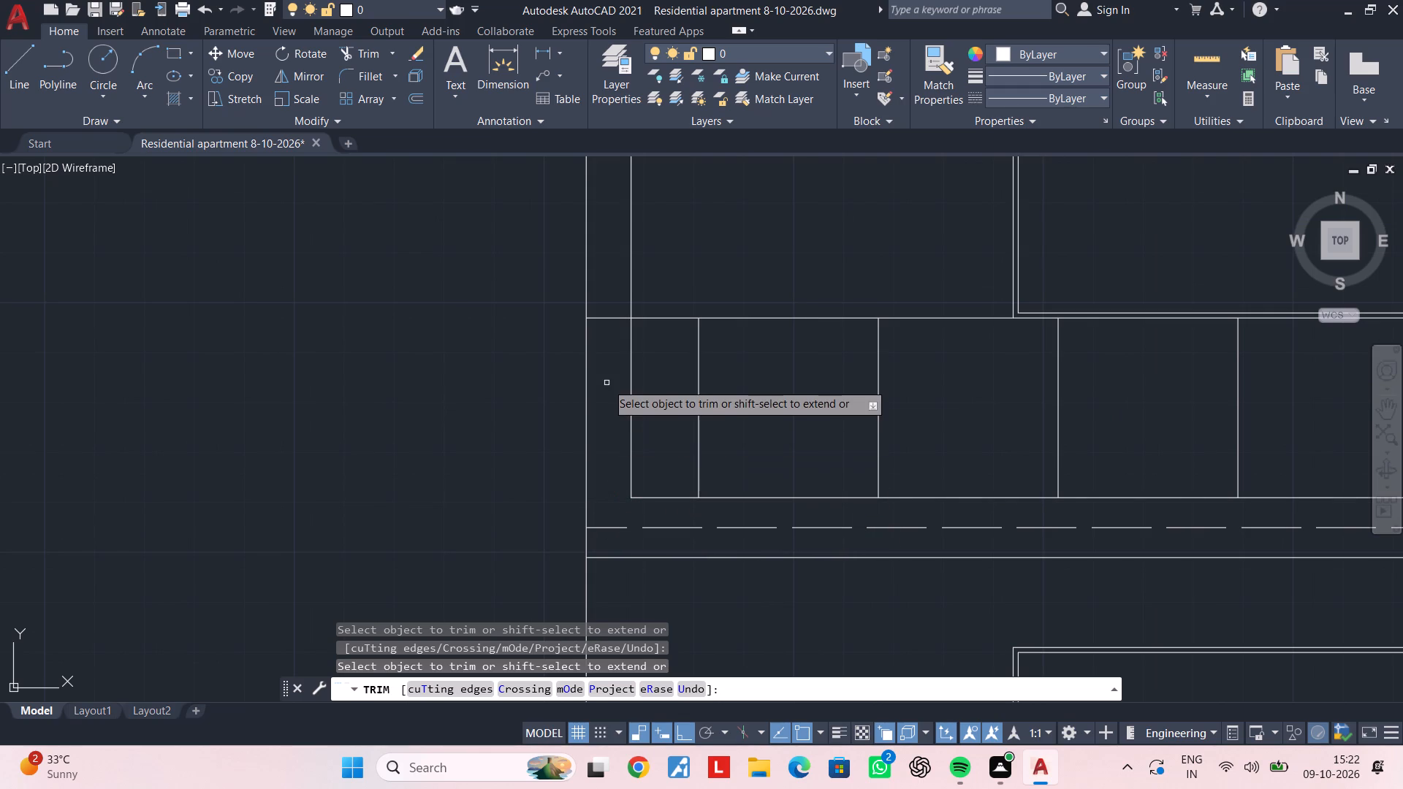
middle_click_drag(612, 376, 618, 489)
left_click(609, 450)
left_click(610, 406)
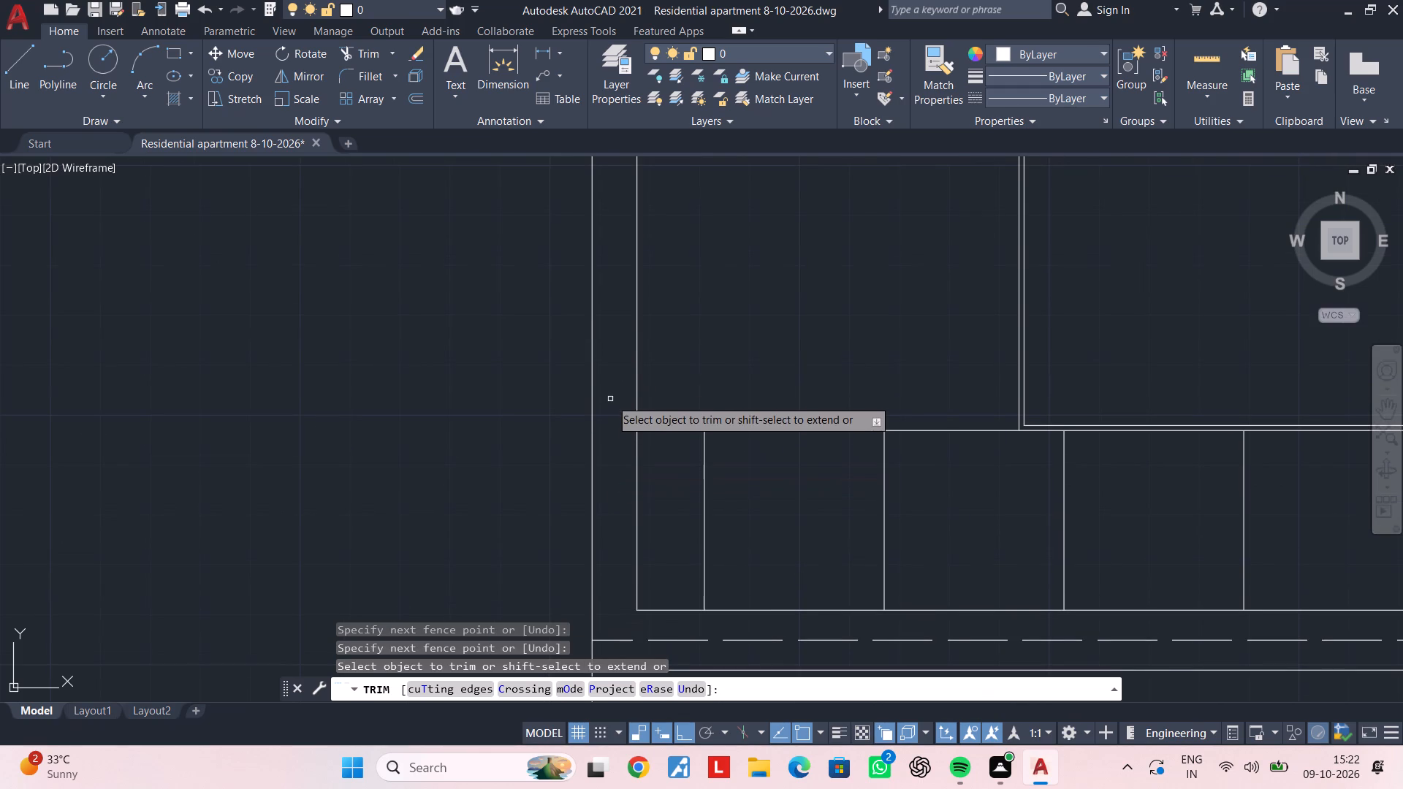
Trim the third balcony storey's slab upper line and railing top line between the left wall's two lines.
scroll(610, 397, "down", 2)
middle_click_drag(610, 376, 618, 533)
scroll(618, 446, "up", 1)
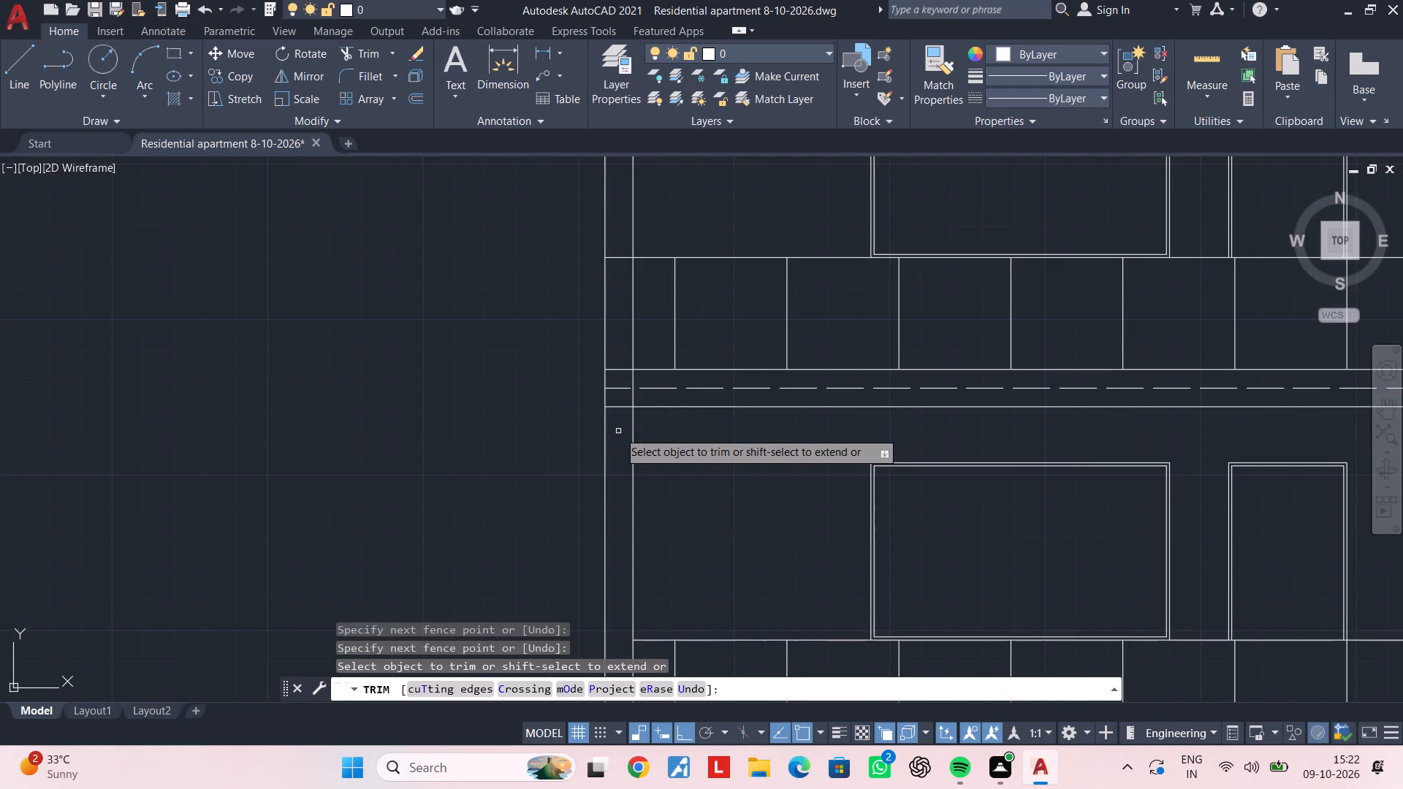
middle_click_drag(619, 428, 624, 524)
left_click(620, 466)
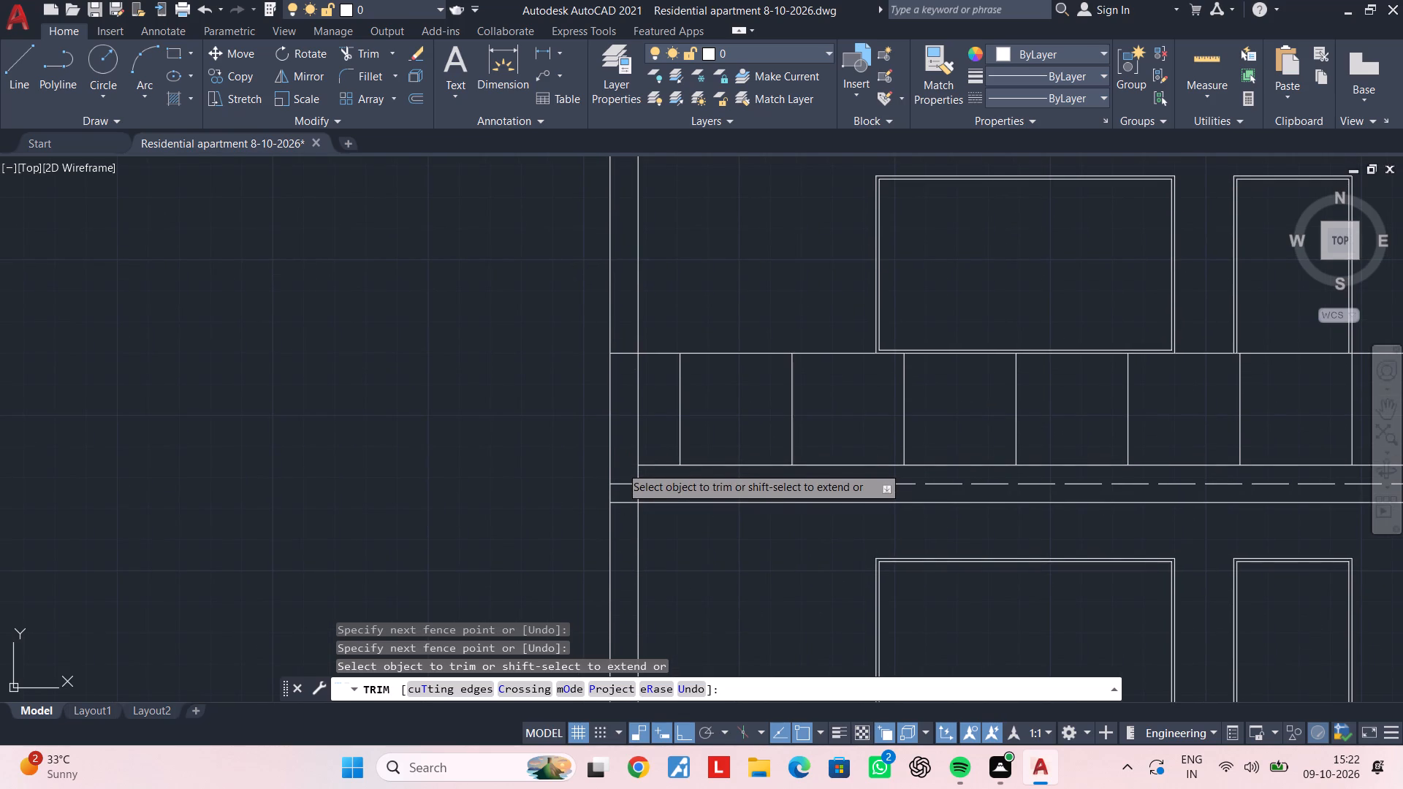
middle_click_drag(626, 386, 618, 516)
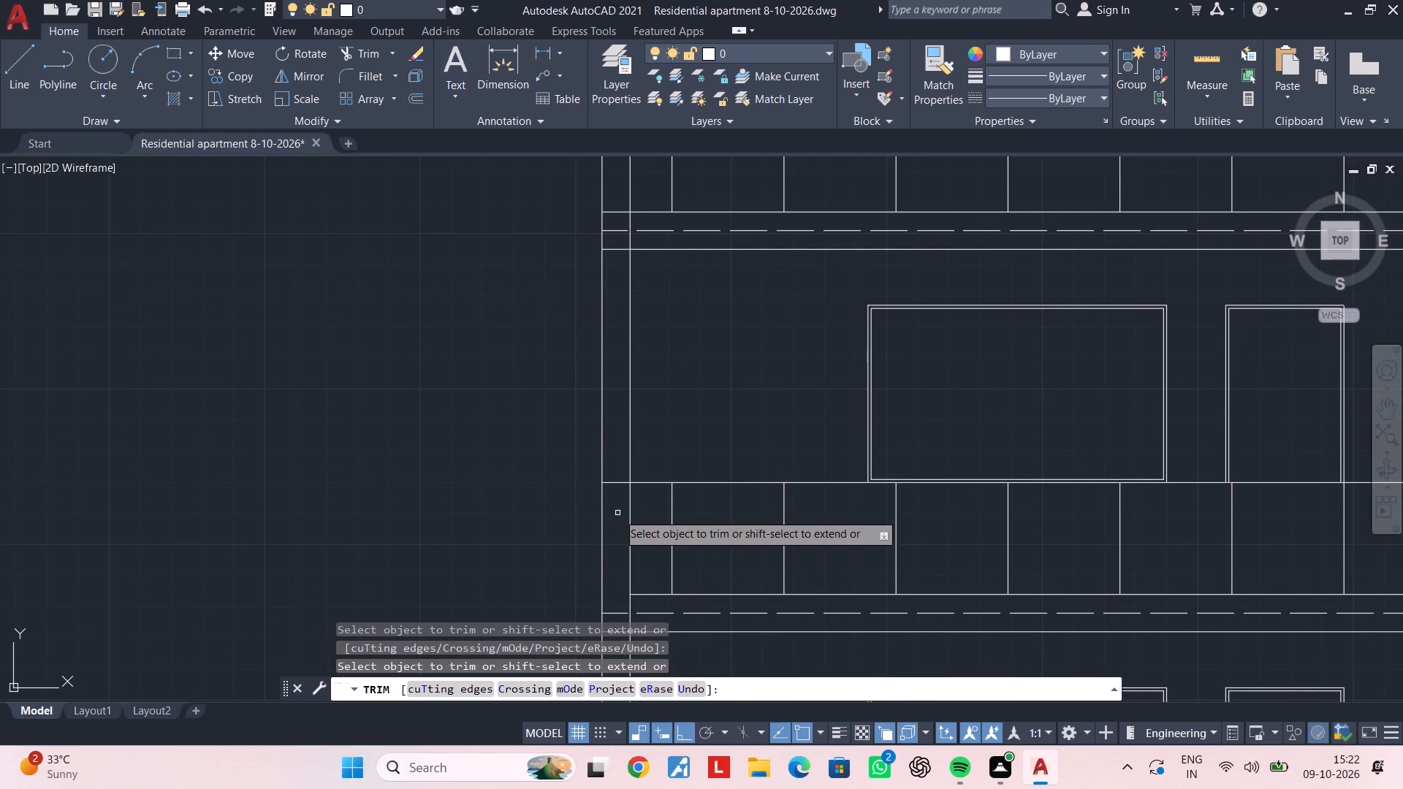
left_click(608, 477)
left_click(608, 491)
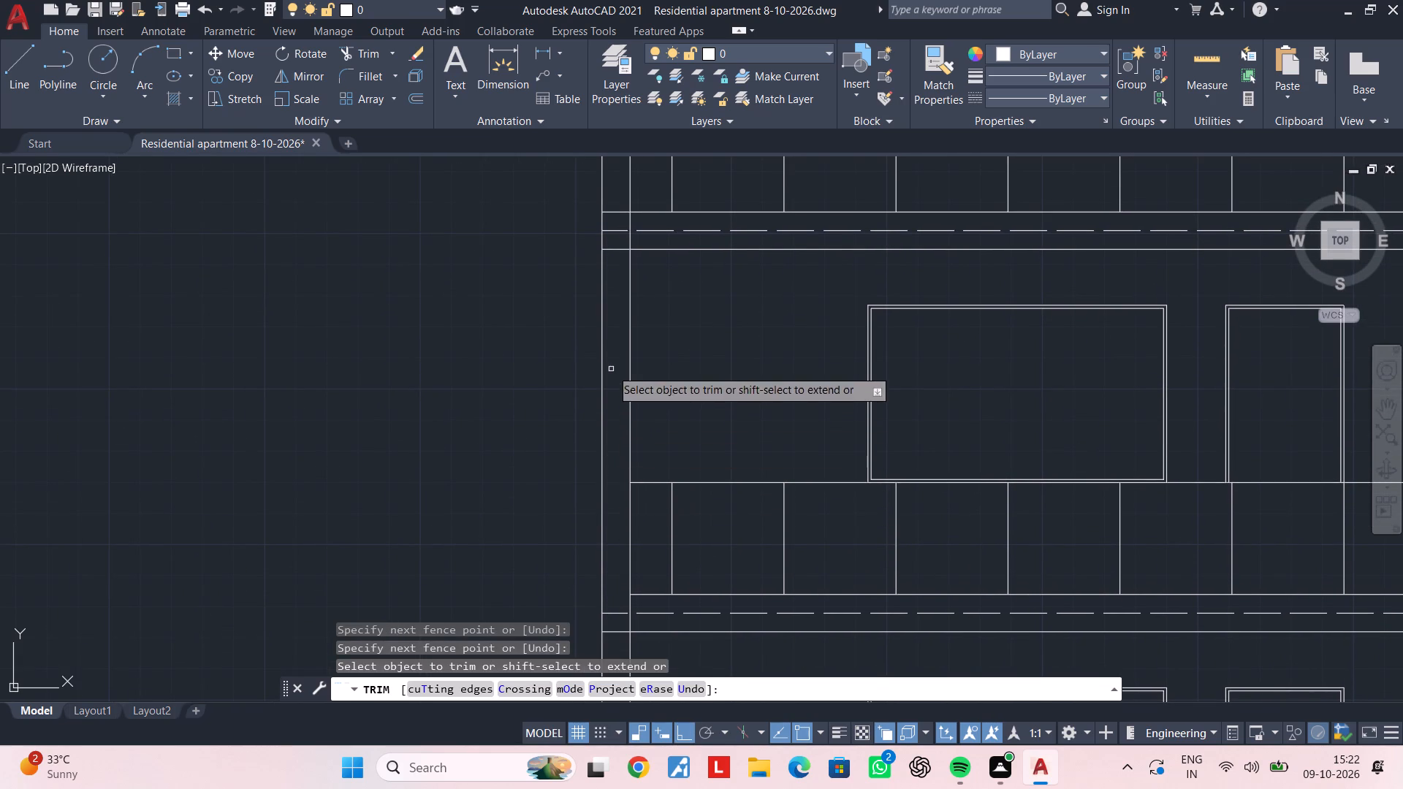
Trim away the left wall's inner line on the top balcony storey, including its piece through the slab below.
middle_click_drag(623, 338, 618, 551)
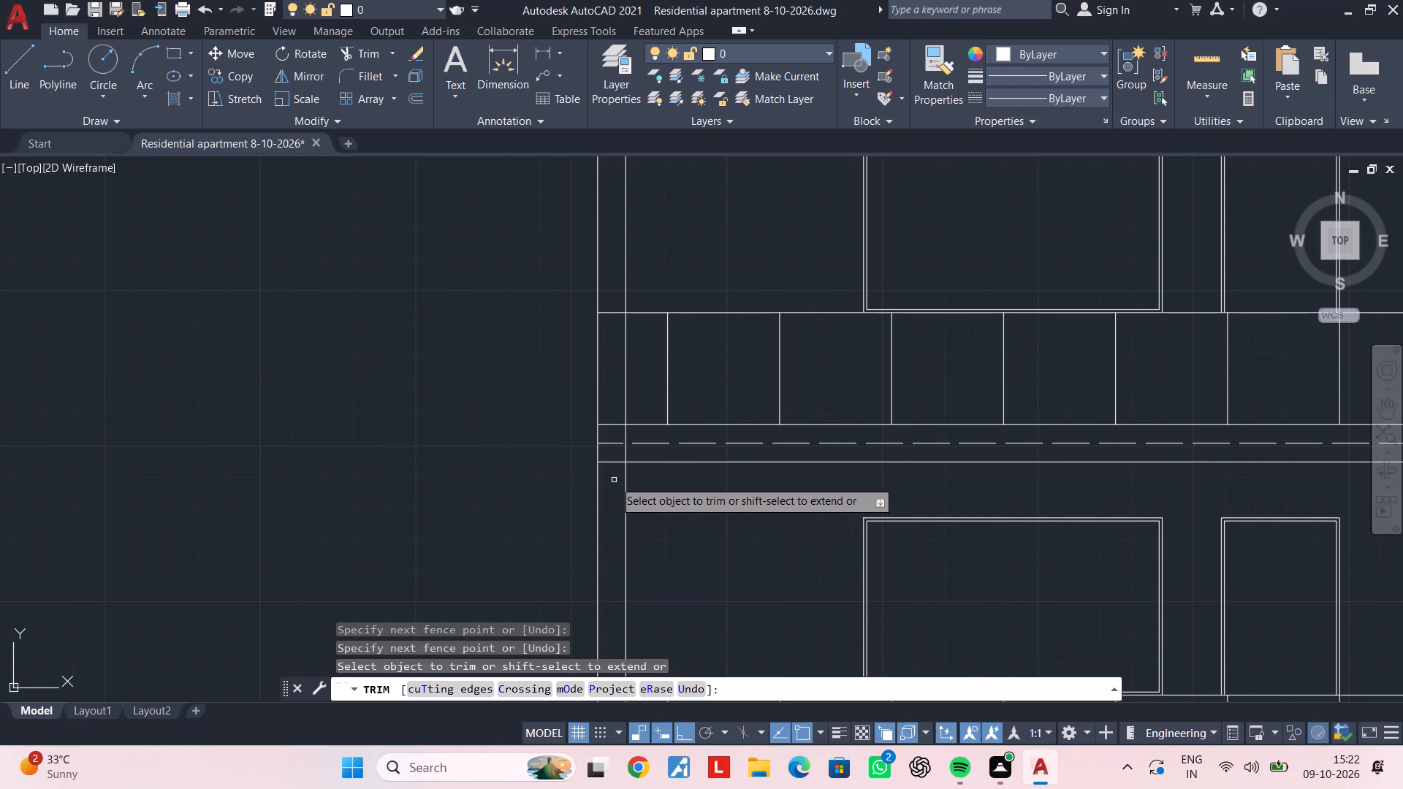
middle_click_drag(614, 480, 611, 552)
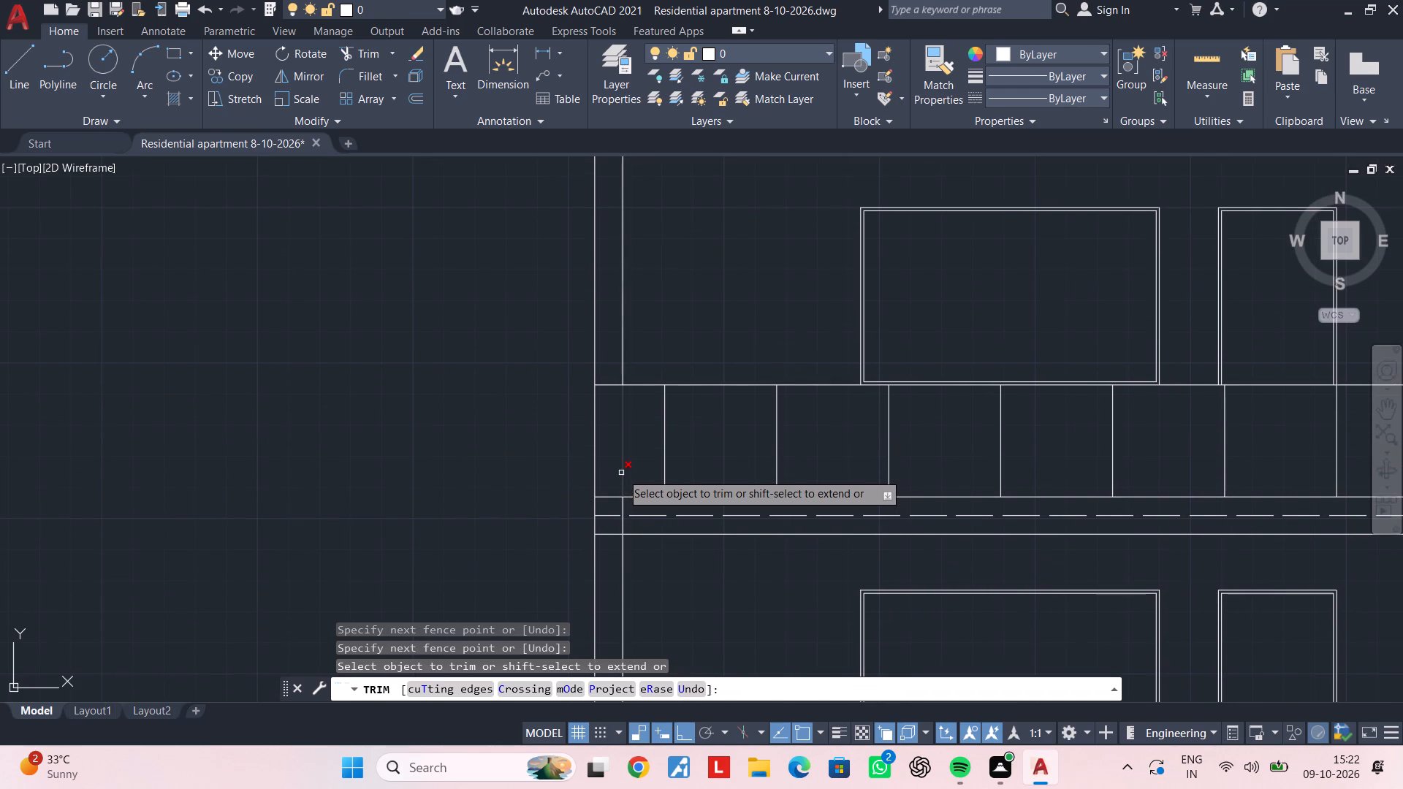
left_click(621, 473)
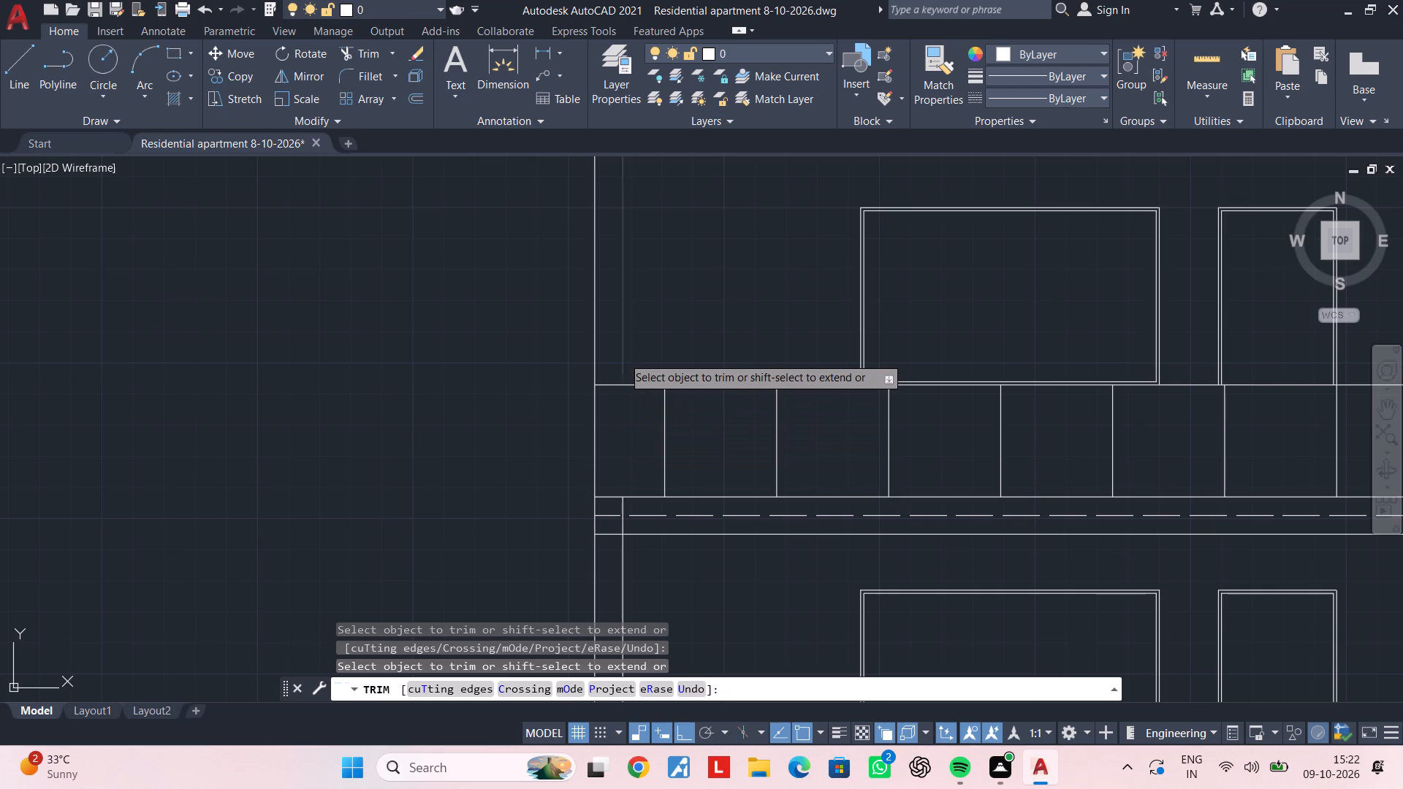
left_click(623, 357)
scroll(623, 357, "down", 2)
middle_click_drag(623, 357, 563, 424)
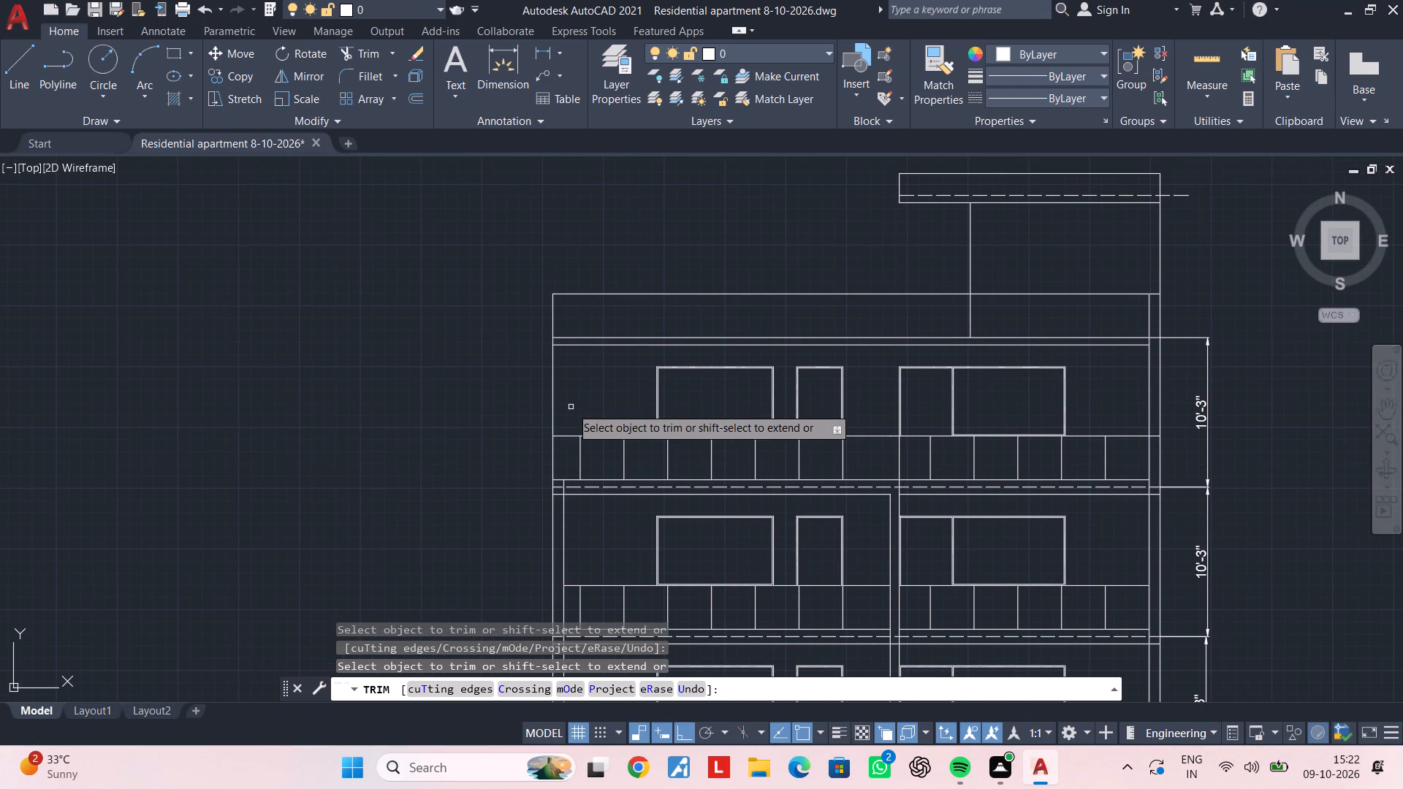
scroll(574, 476, "up", 3)
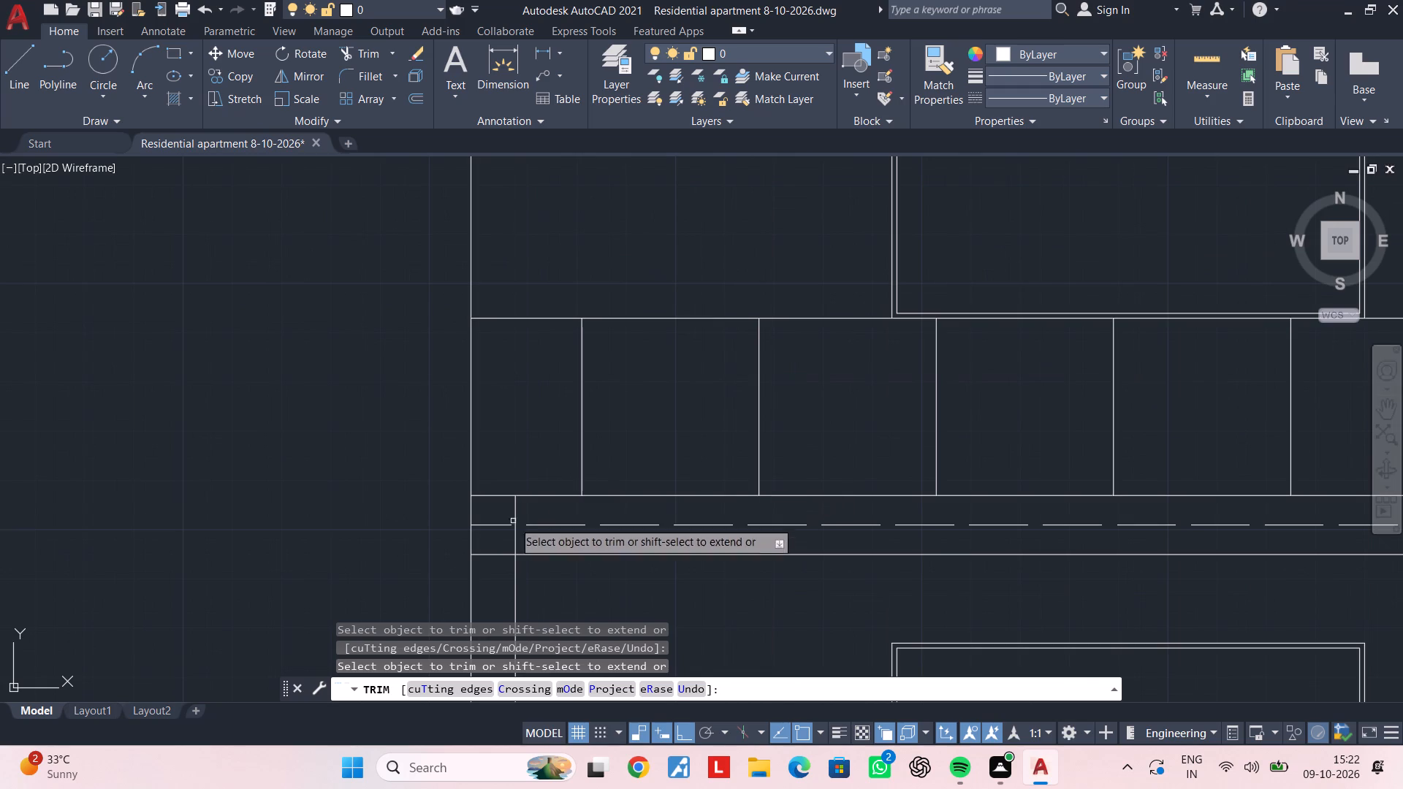
left_click(517, 540)
left_click(517, 503)
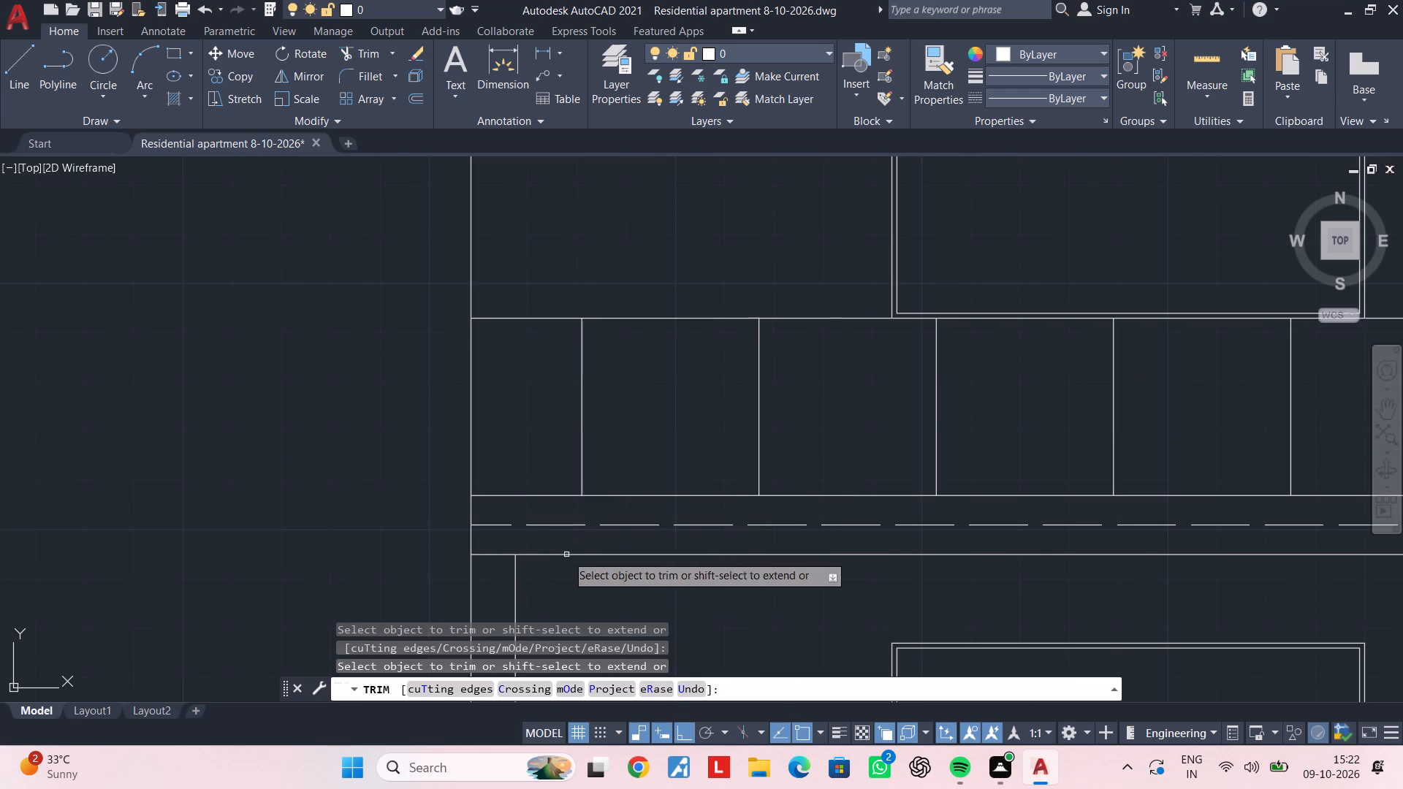
Trim the stair room's left wall line between the parapet top and the roof slab.
scroll(569, 557, "down", 2)
middle_click_drag(570, 557, 550, 357)
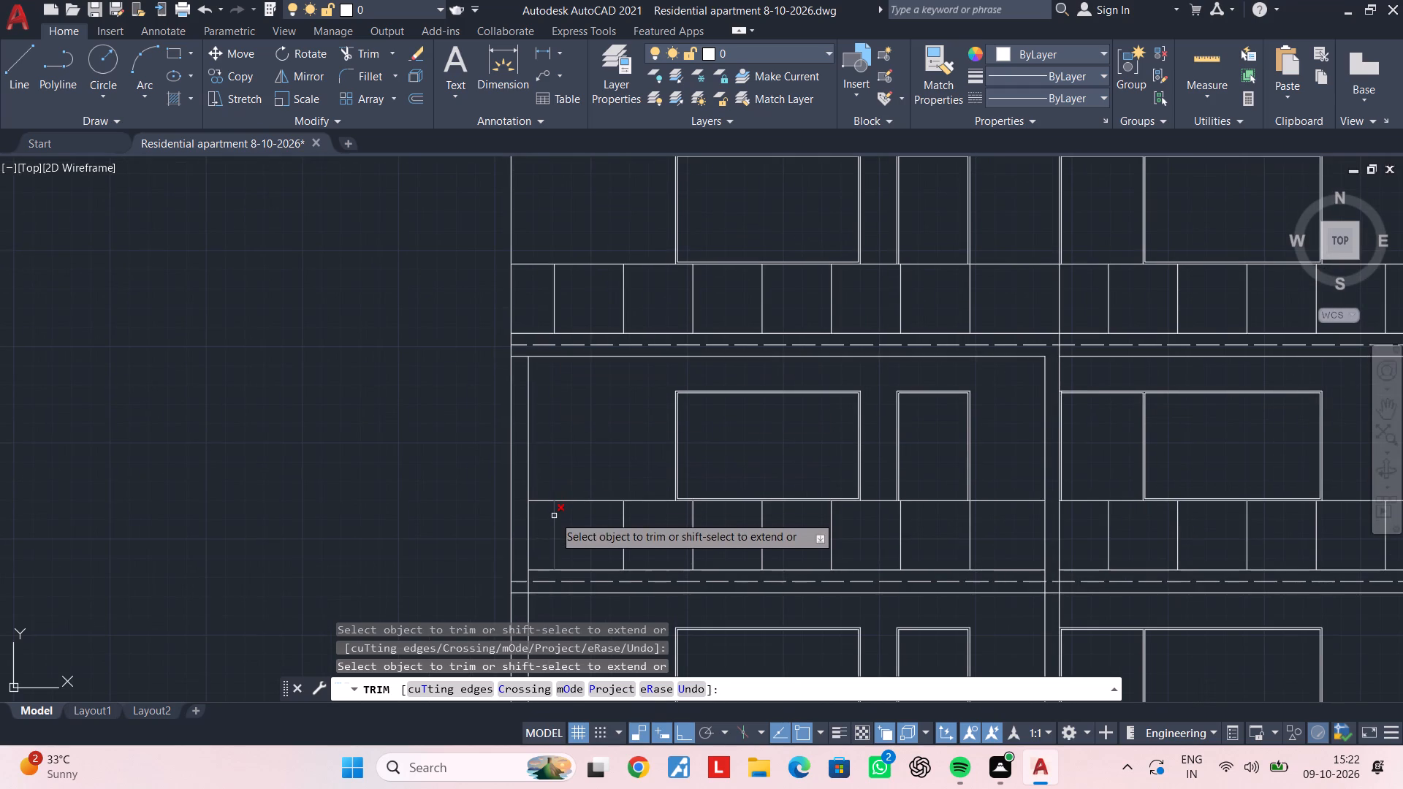
middle_click_drag(581, 444, 546, 481)
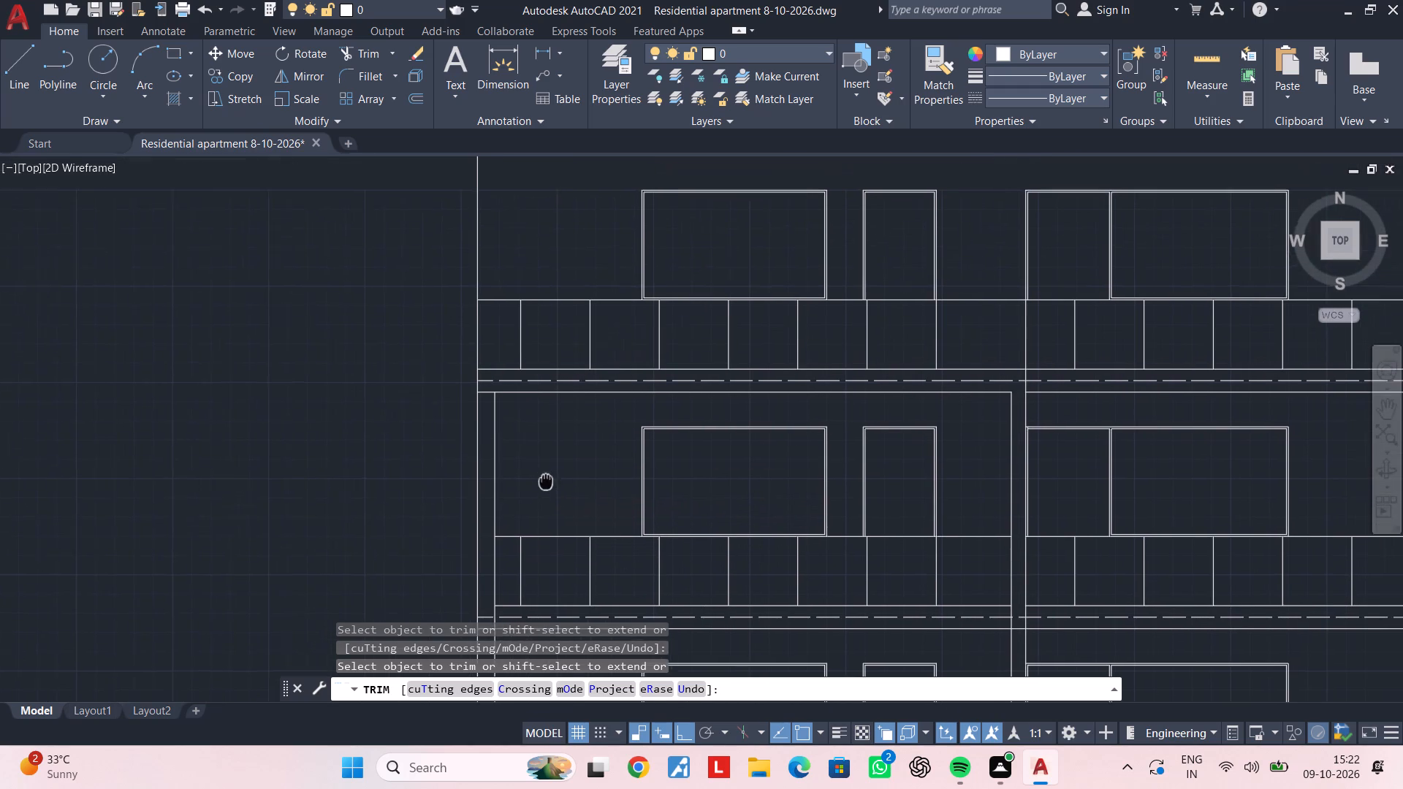
middle_click_drag(546, 481, 540, 489)
middle_click_drag(539, 441, 546, 543)
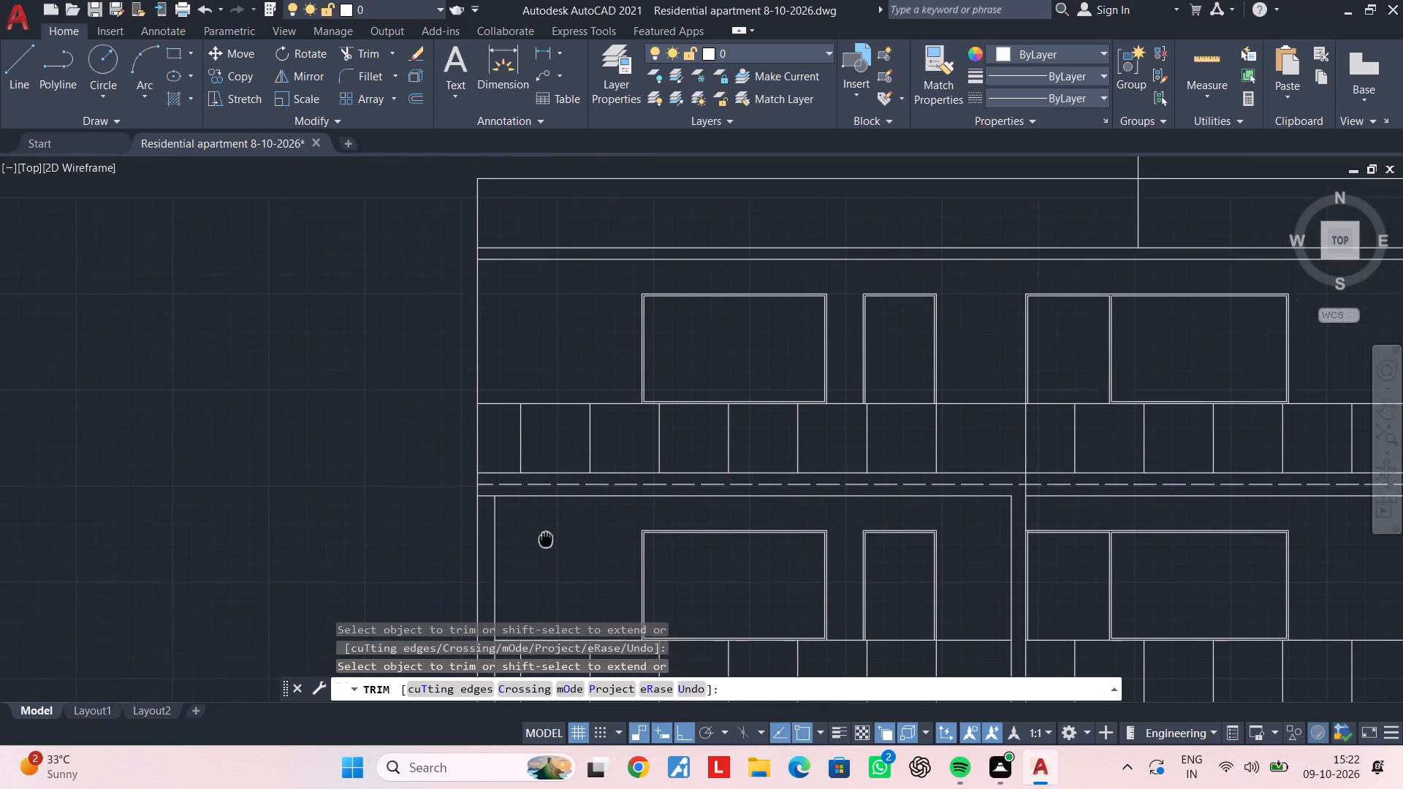
middle_click_drag(546, 543, 546, 555)
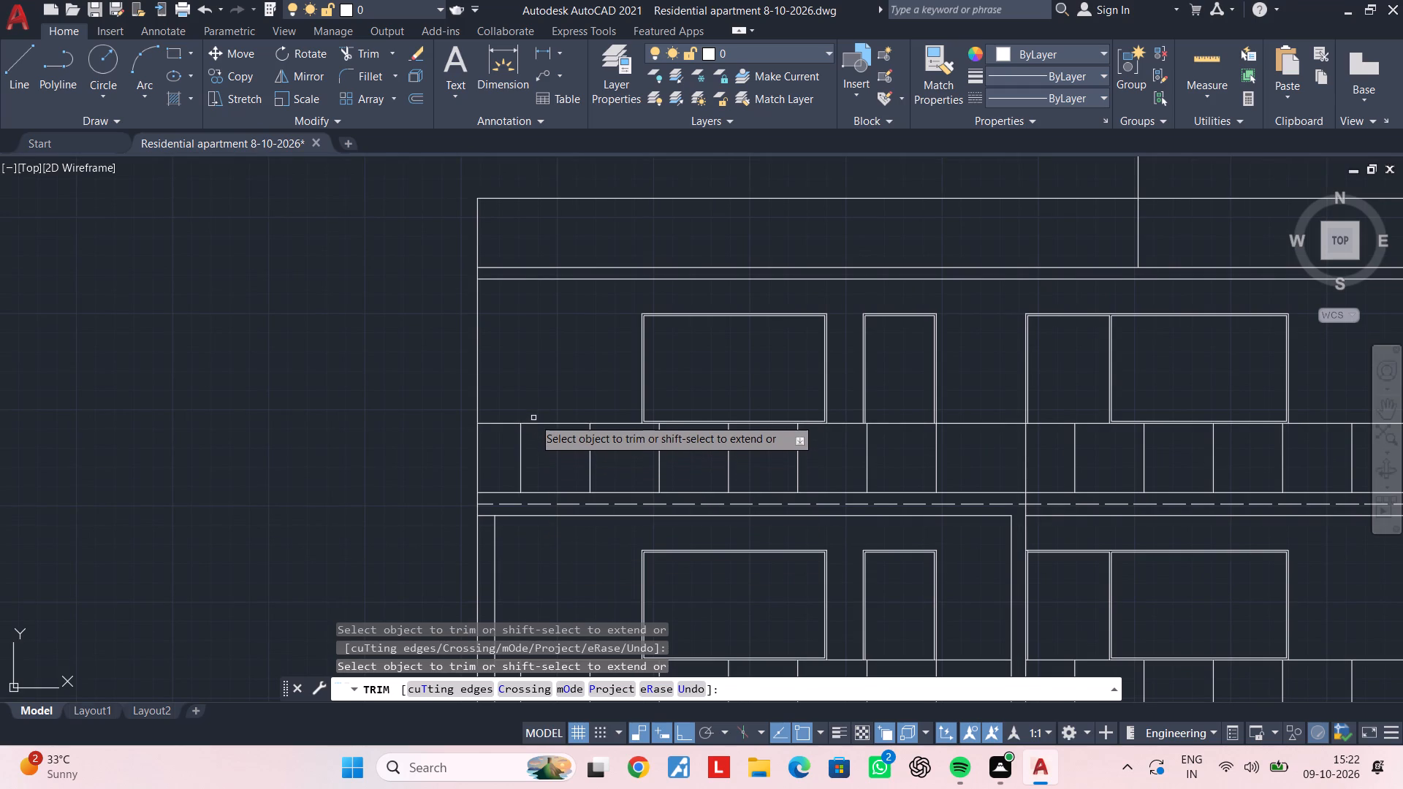
middle_click_drag(533, 369, 539, 460)
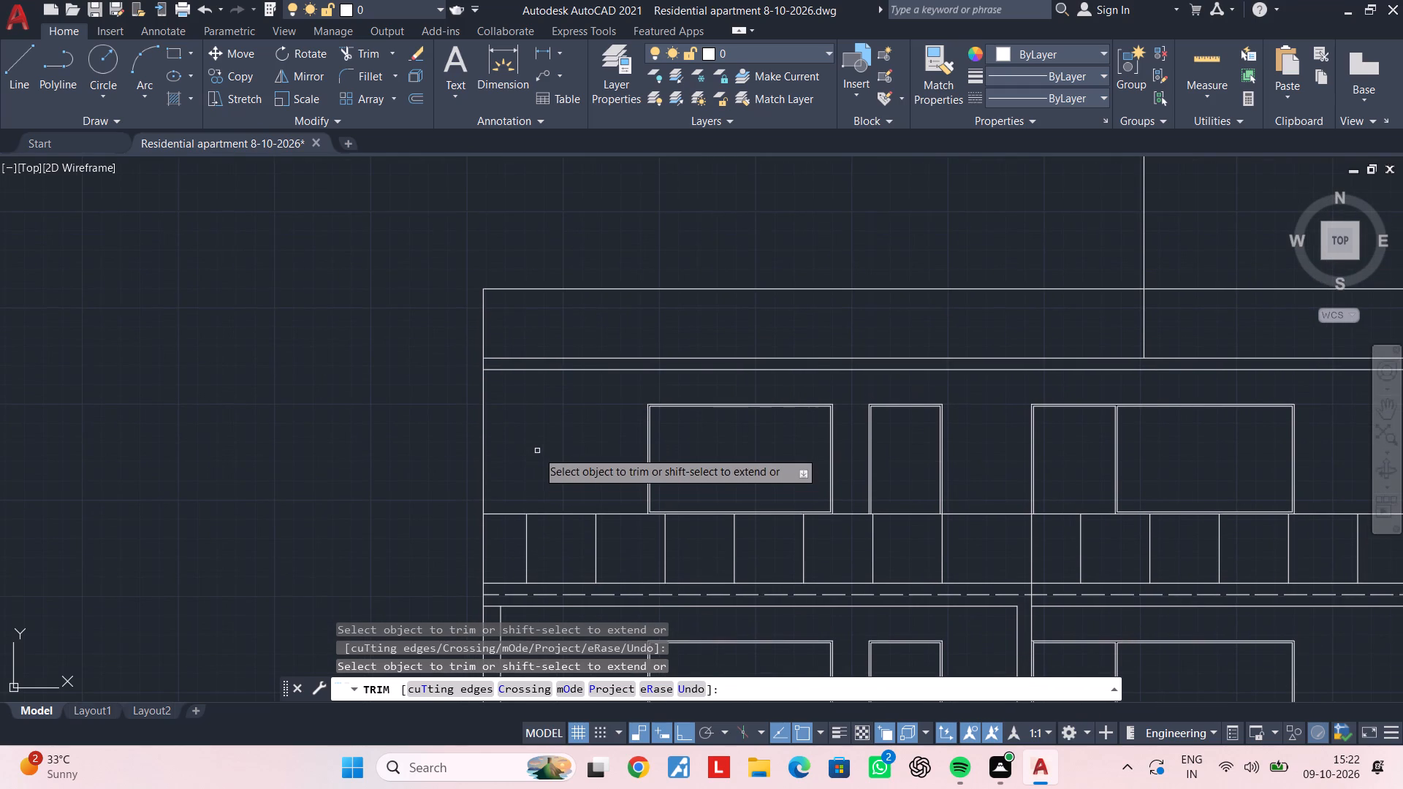
middle_click_drag(534, 437, 341, 473)
left_click(965, 354)
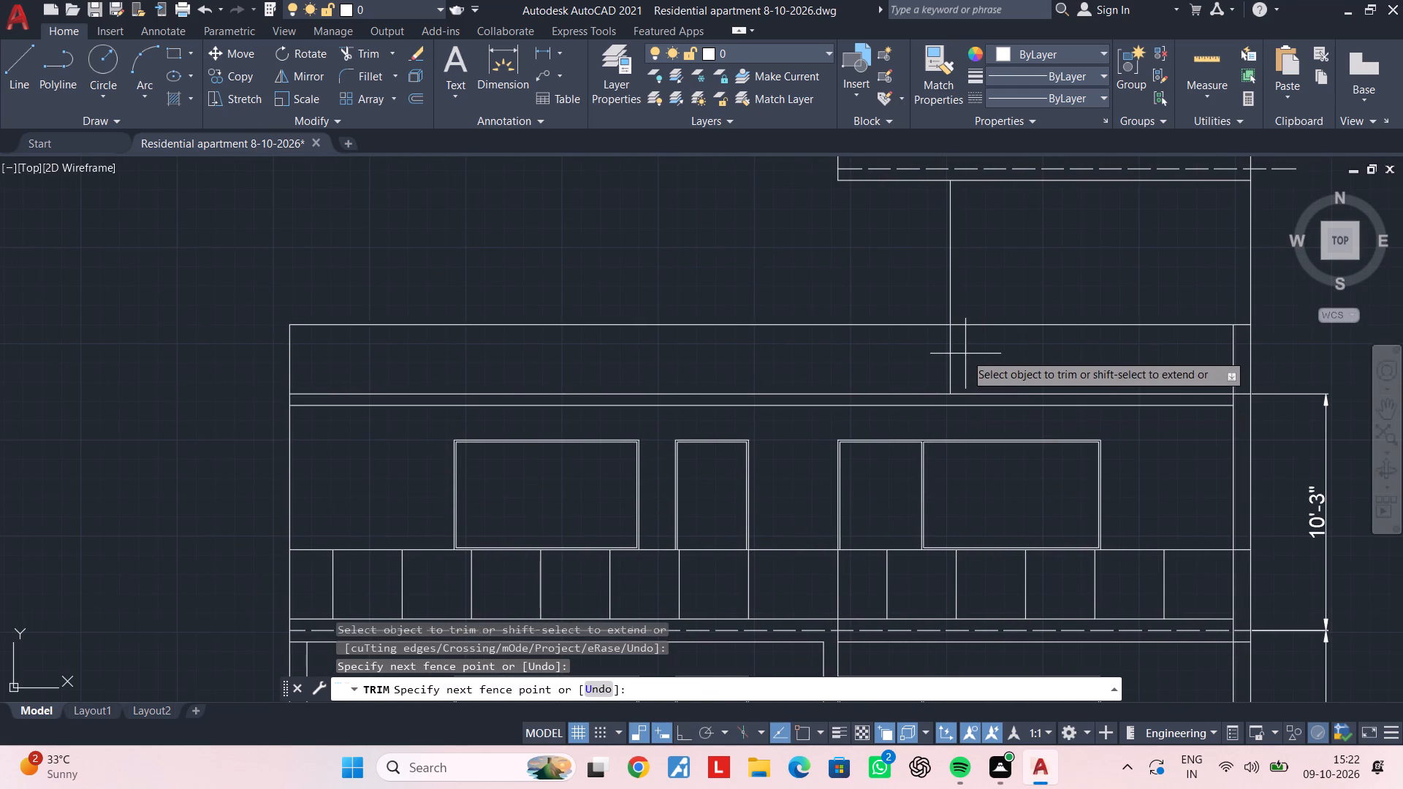
left_click(877, 358)
scroll(734, 352, "down", 1)
middle_click_drag(737, 354, 730, 427)
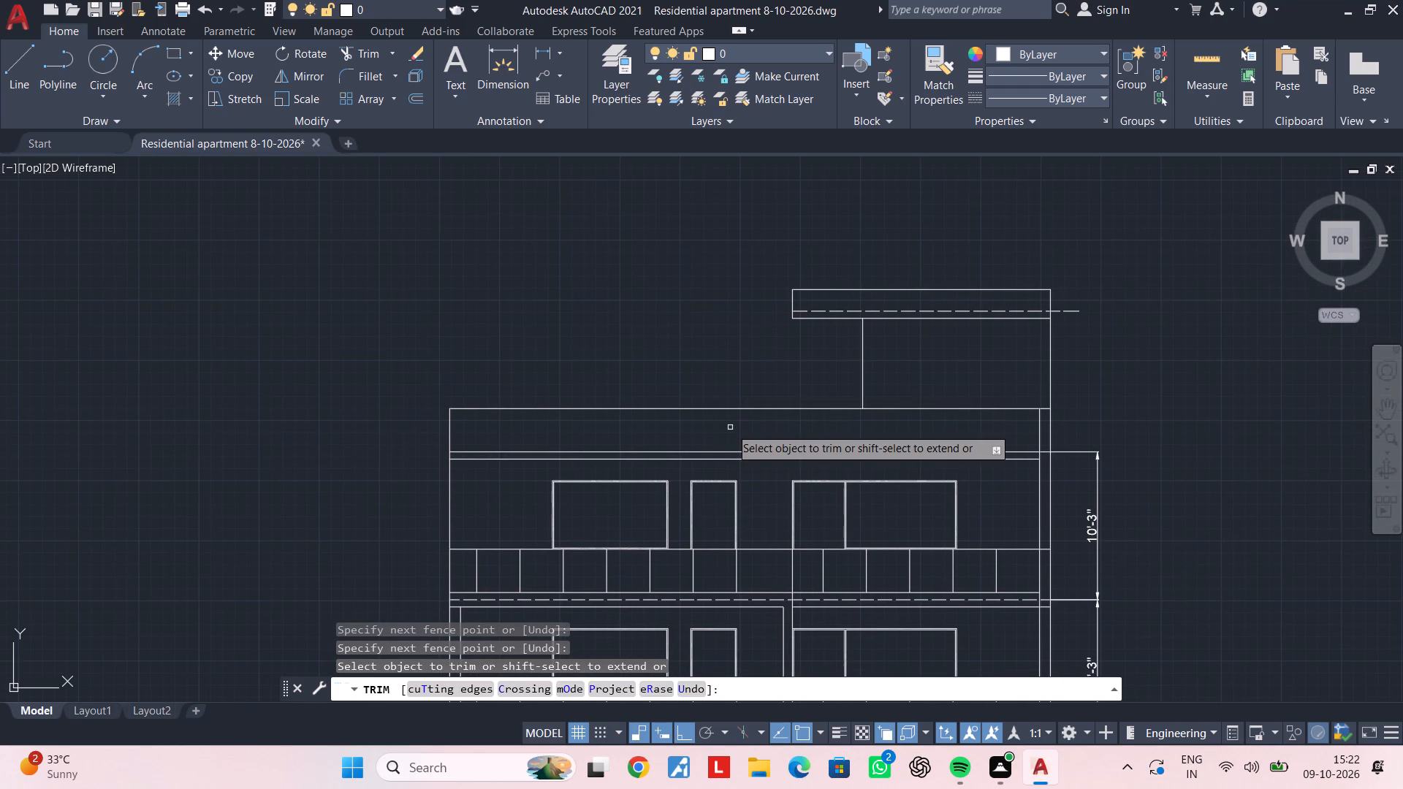
middle_click_drag(577, 428, 702, 430)
key("Escape")
key("Escape")
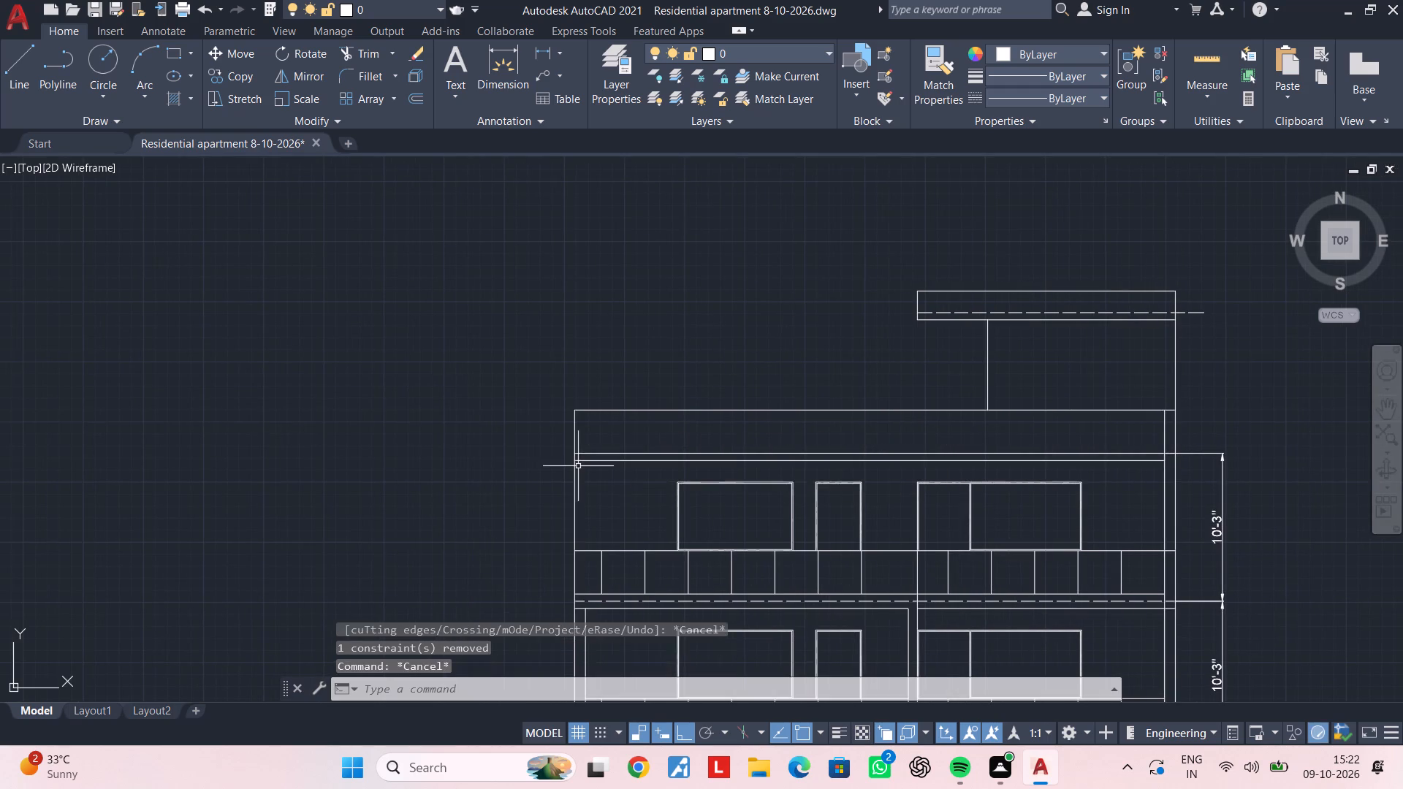
Offset the building's left outer wall line outward by 1'6" at the top storey.
scroll(578, 466, "up", 1)
key("Escape")
key("Escape")
key("Escape")
key("Escape")
key("Escape")
key("Escape")
key("Escape")
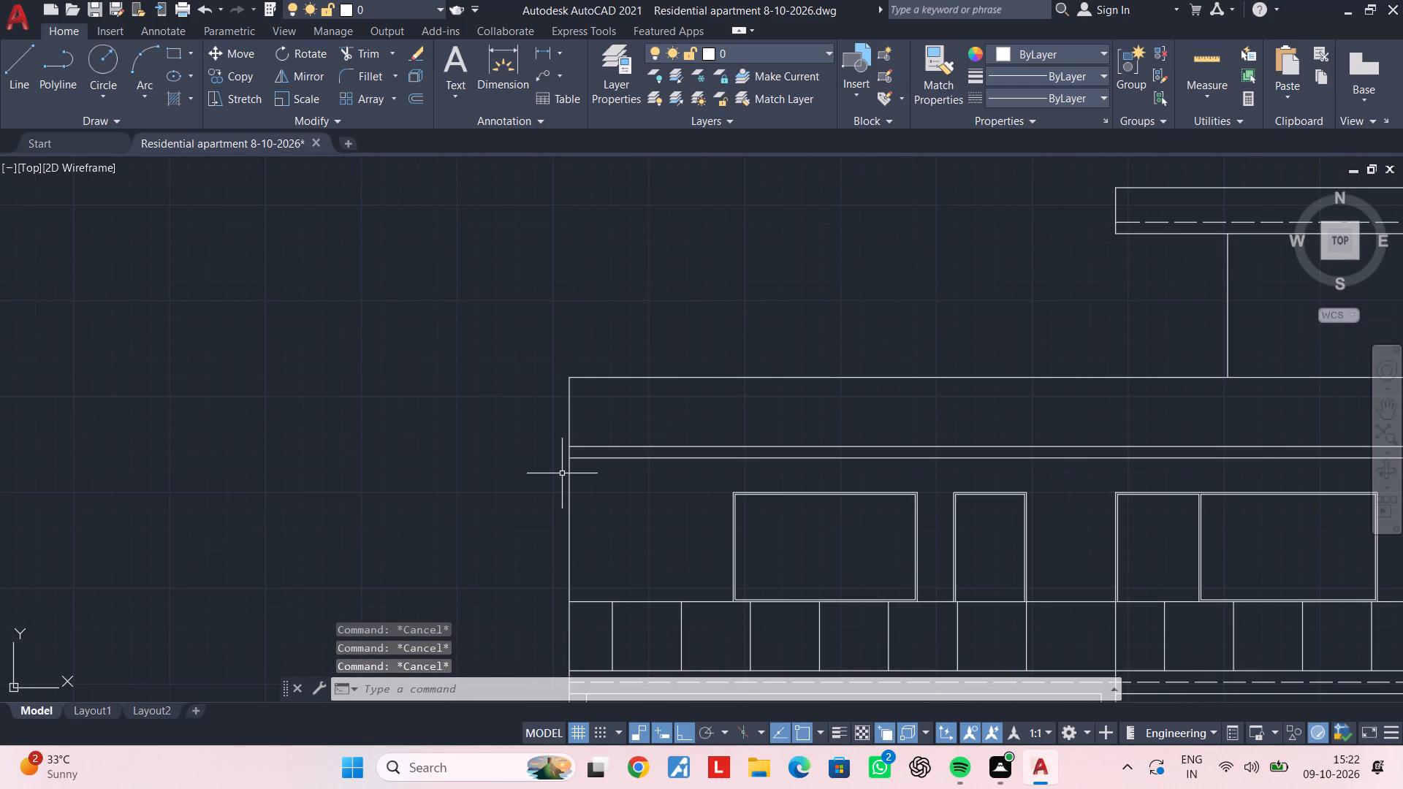
key("Escape")
key("Escape")
key("Escape")
key("Escape")
key("o")
key("f")
key("space")
key("1")
key("apostrophe")
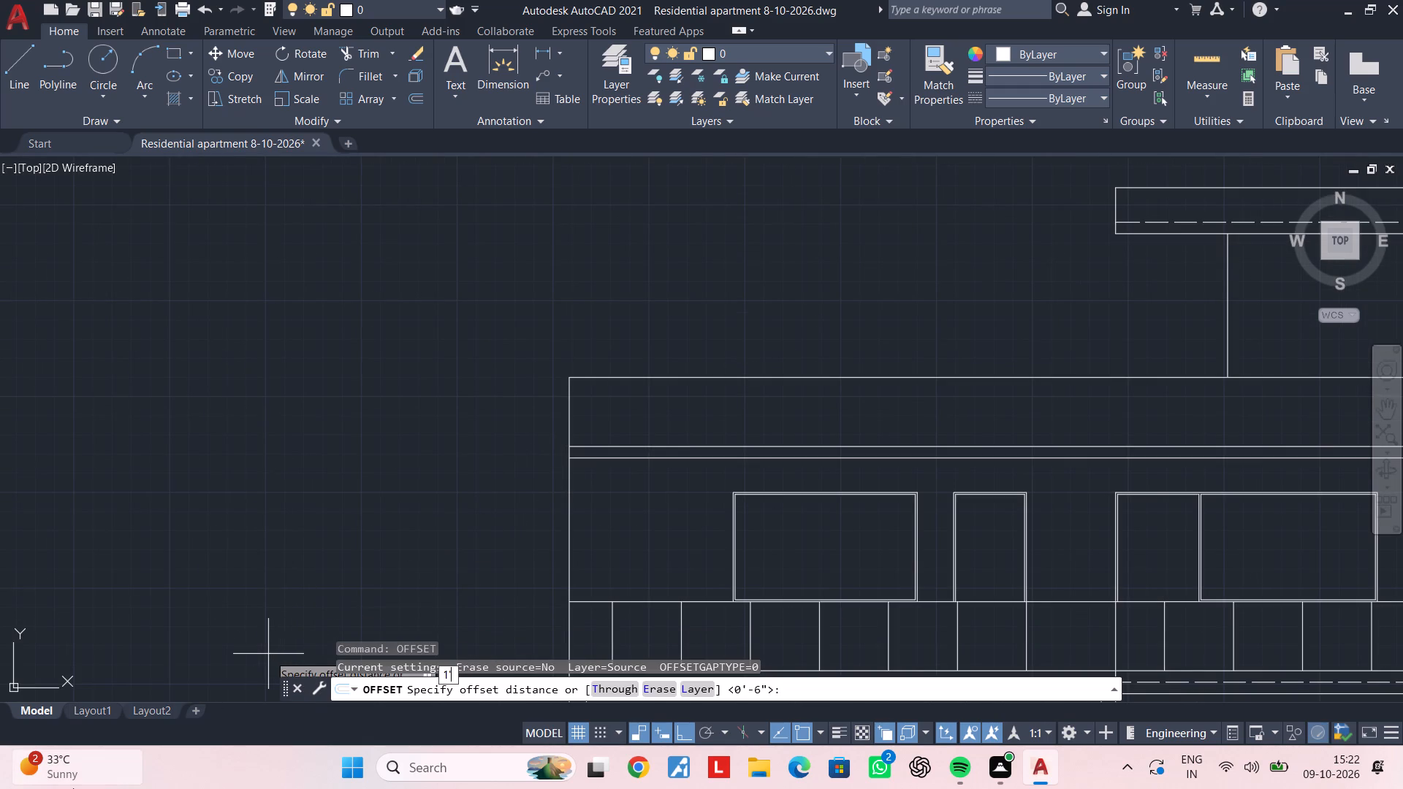
type("6\"")
key("Return")
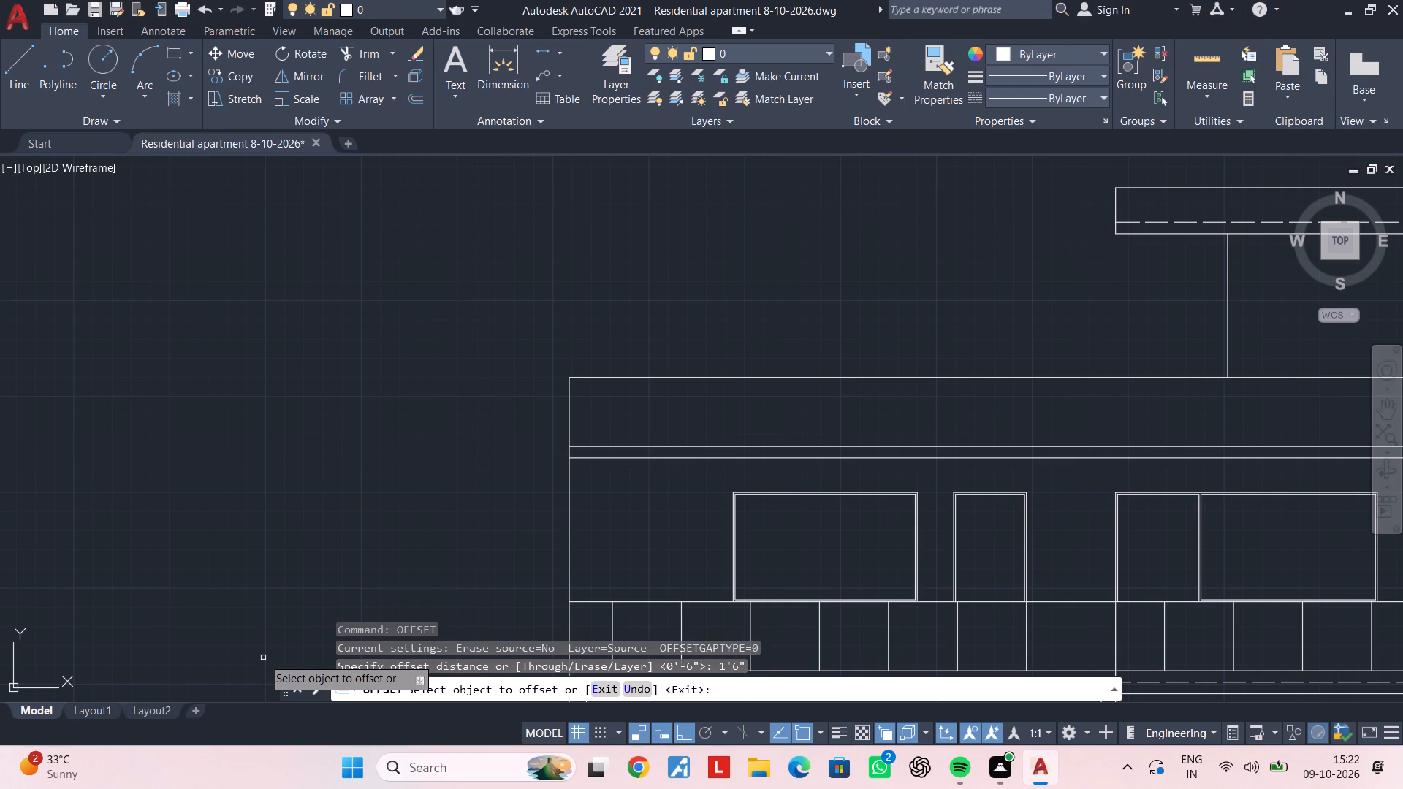
left_click(569, 511)
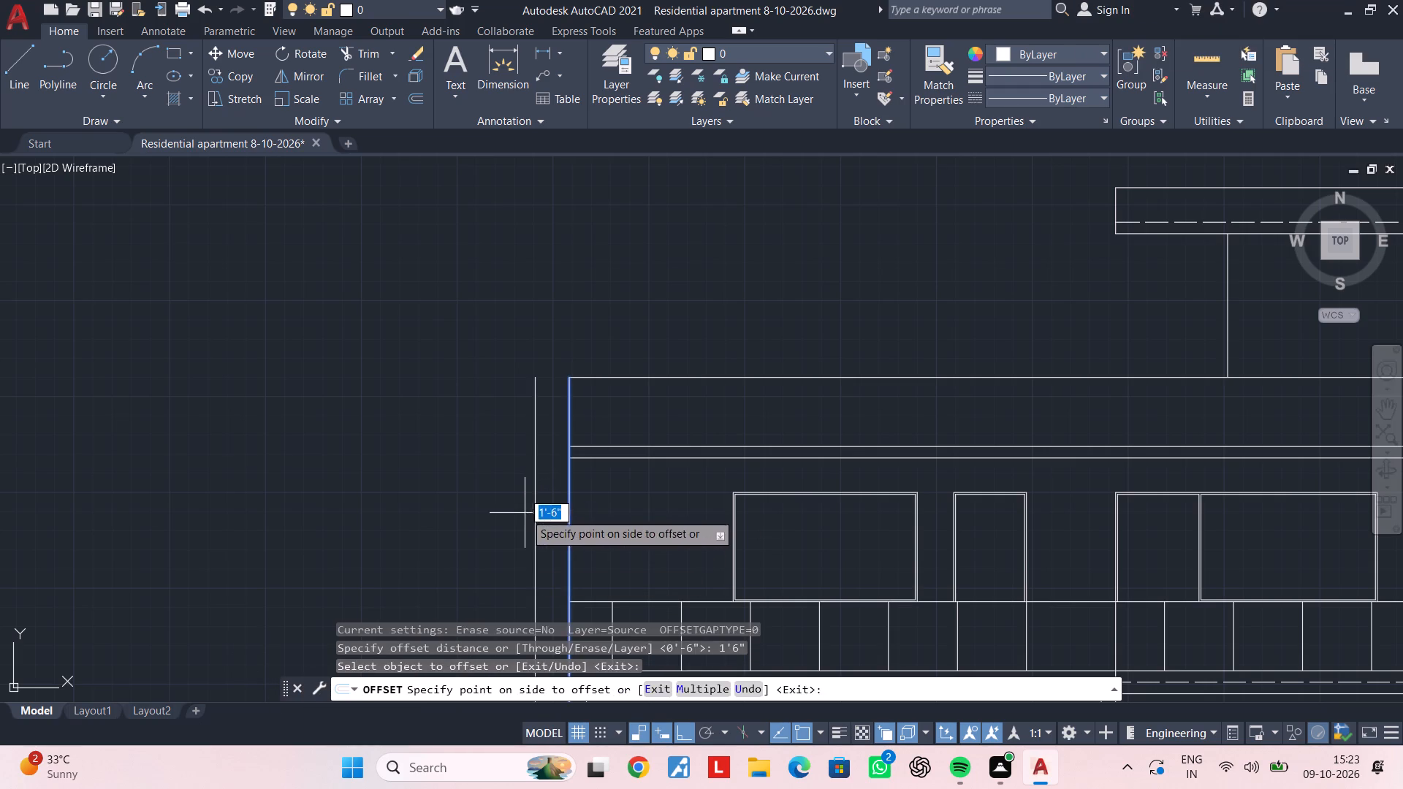
left_click(525, 513)
key("Escape")
key("Escape")
Extend the roof slab's upper and lower lines to the offset line beyond the left wall.
type("EX")
key("space")
left_click(631, 432)
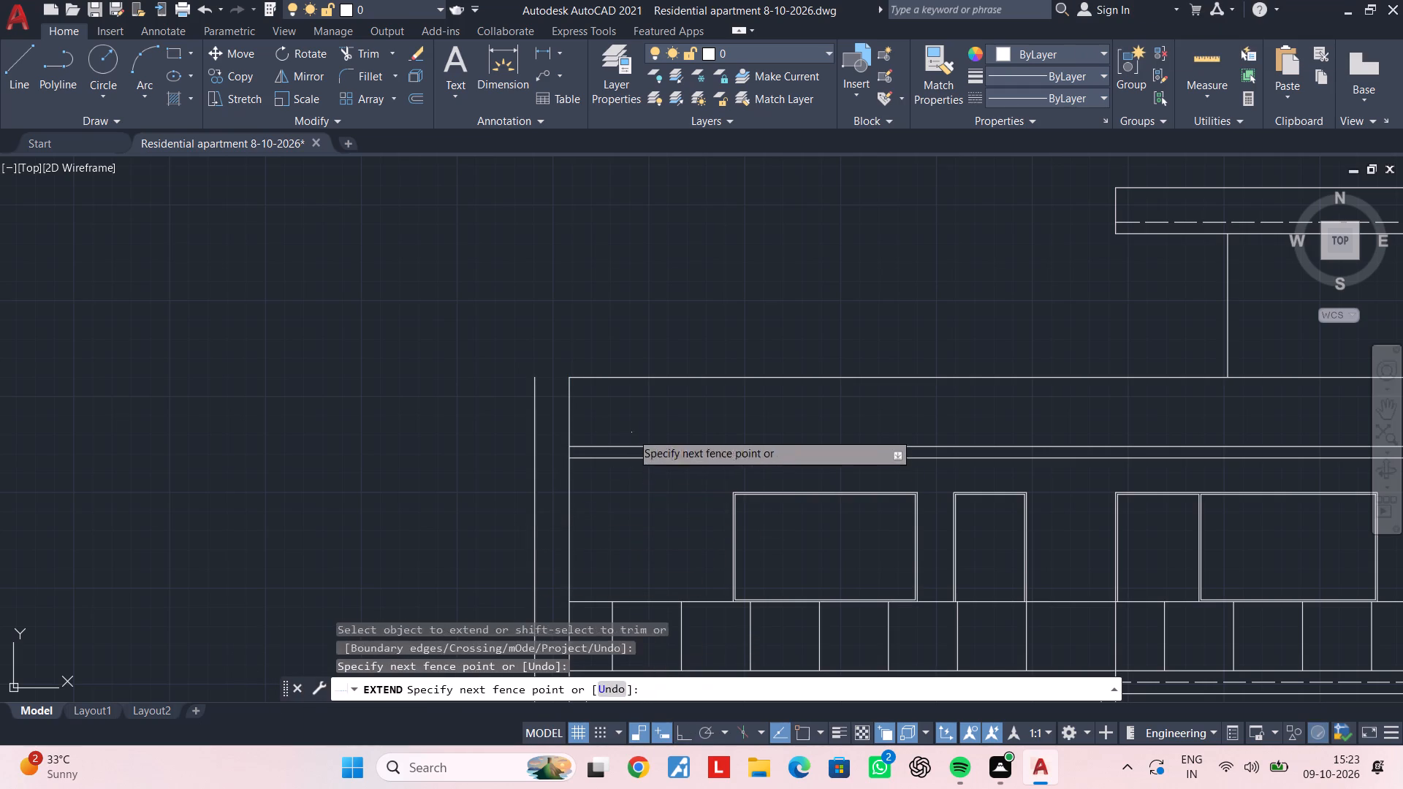
left_click(613, 476)
key("Escape")
key("Escape")
Trim the offset line above and below the roof slab to close the overhang, and trim the left wall line inside the slab.
type("TR")
key("space")
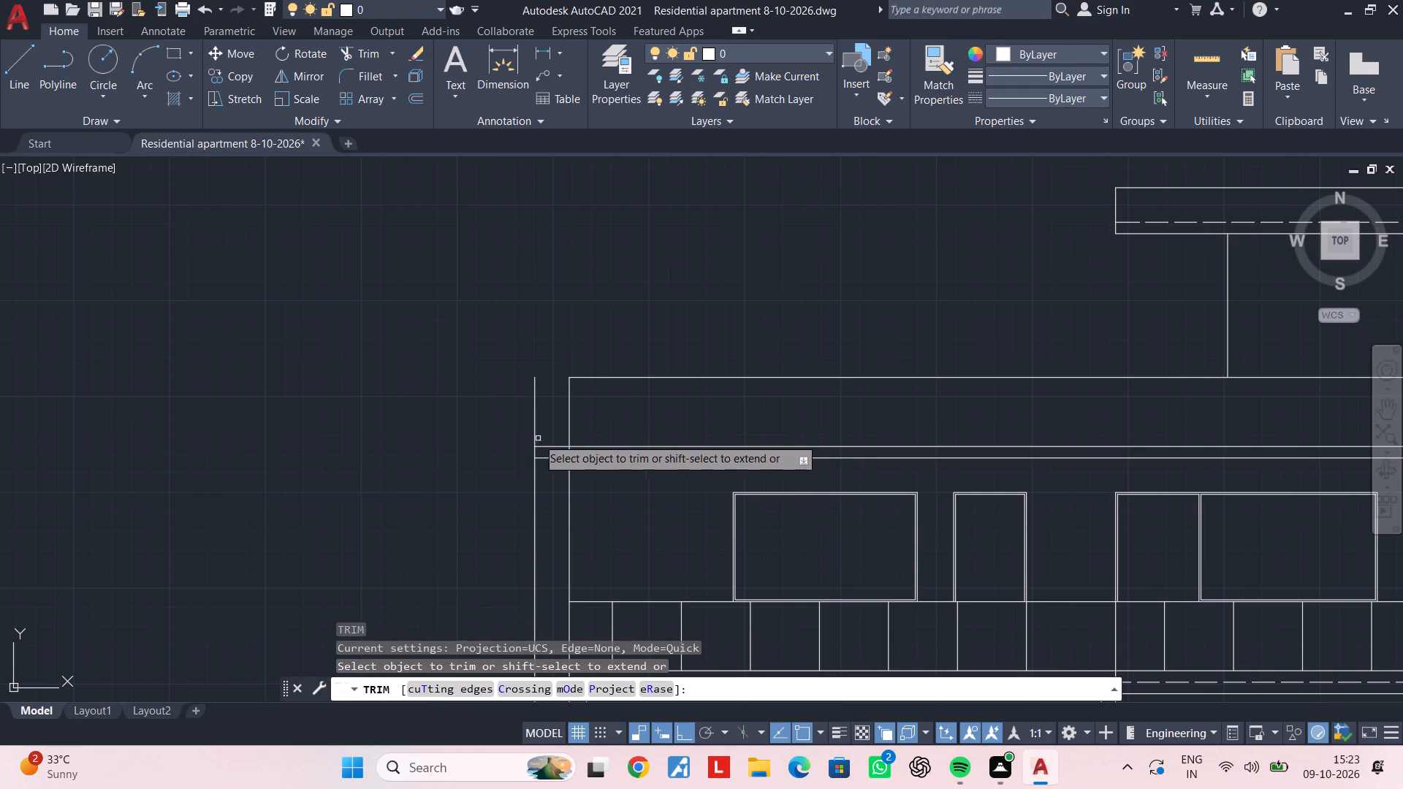
left_click(533, 422)
left_click(532, 487)
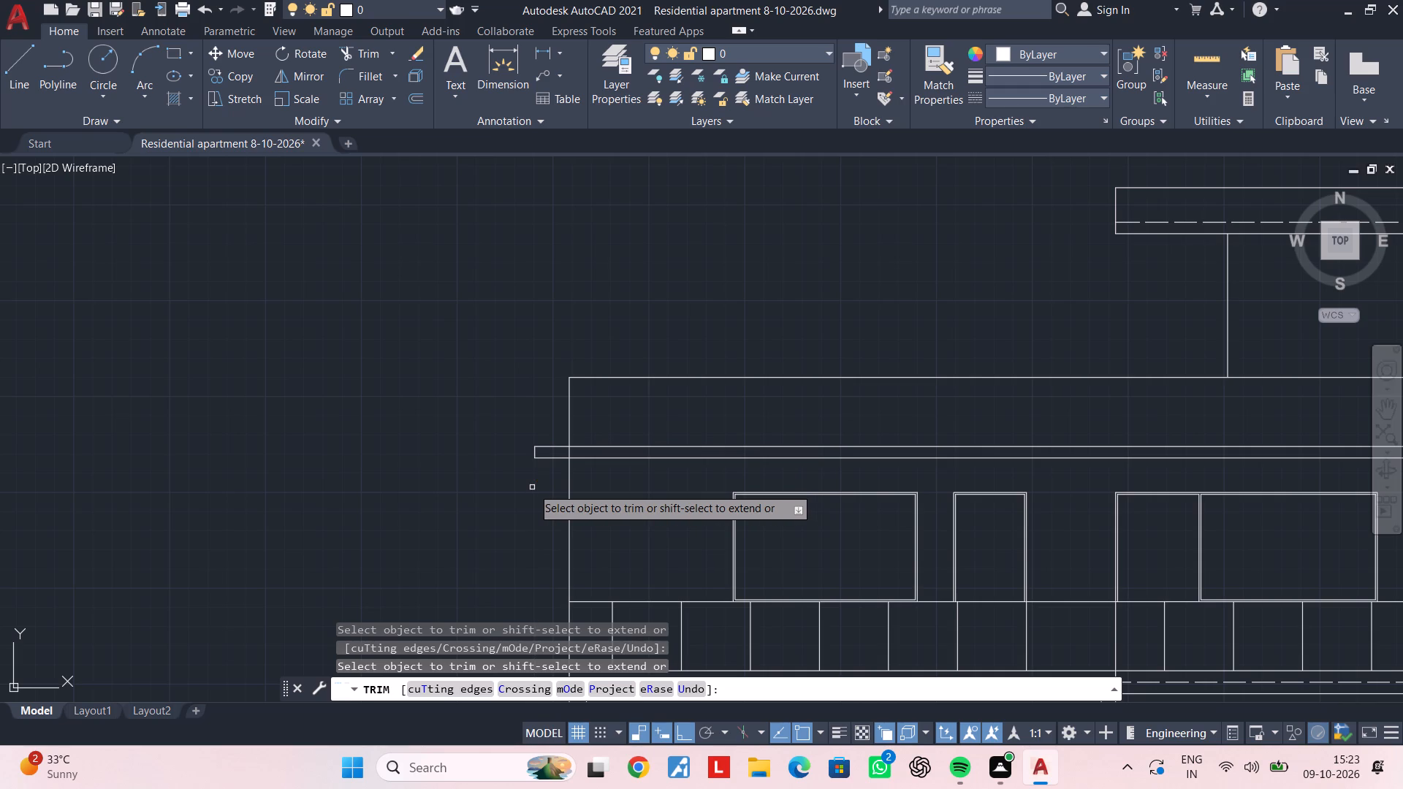
scroll(574, 465, "up", 3)
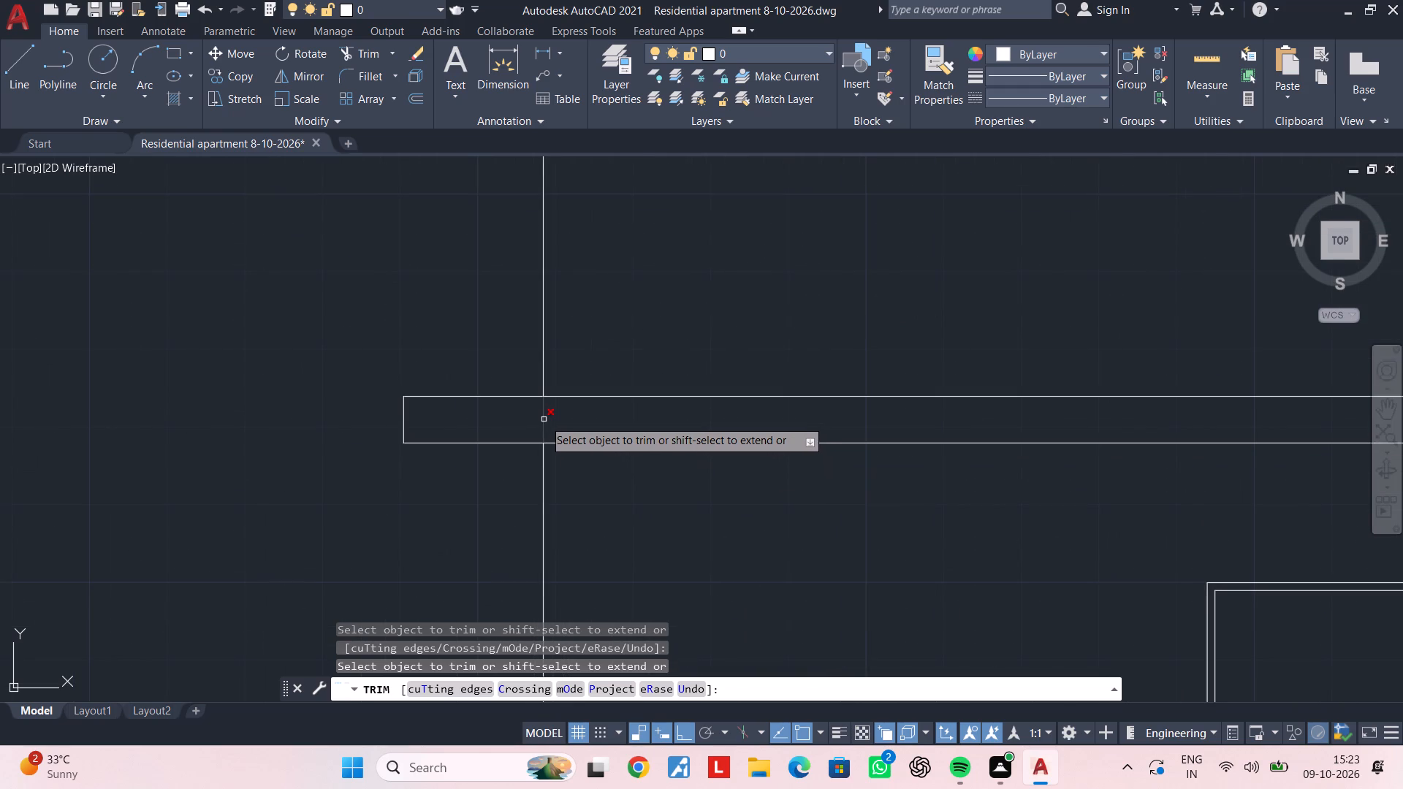
left_click(543, 419)
key("Escape")
Examine the front elevation from the stair room roof and roof slab overhang down through the balcony storeys.
scroll(653, 503, "down", 3)
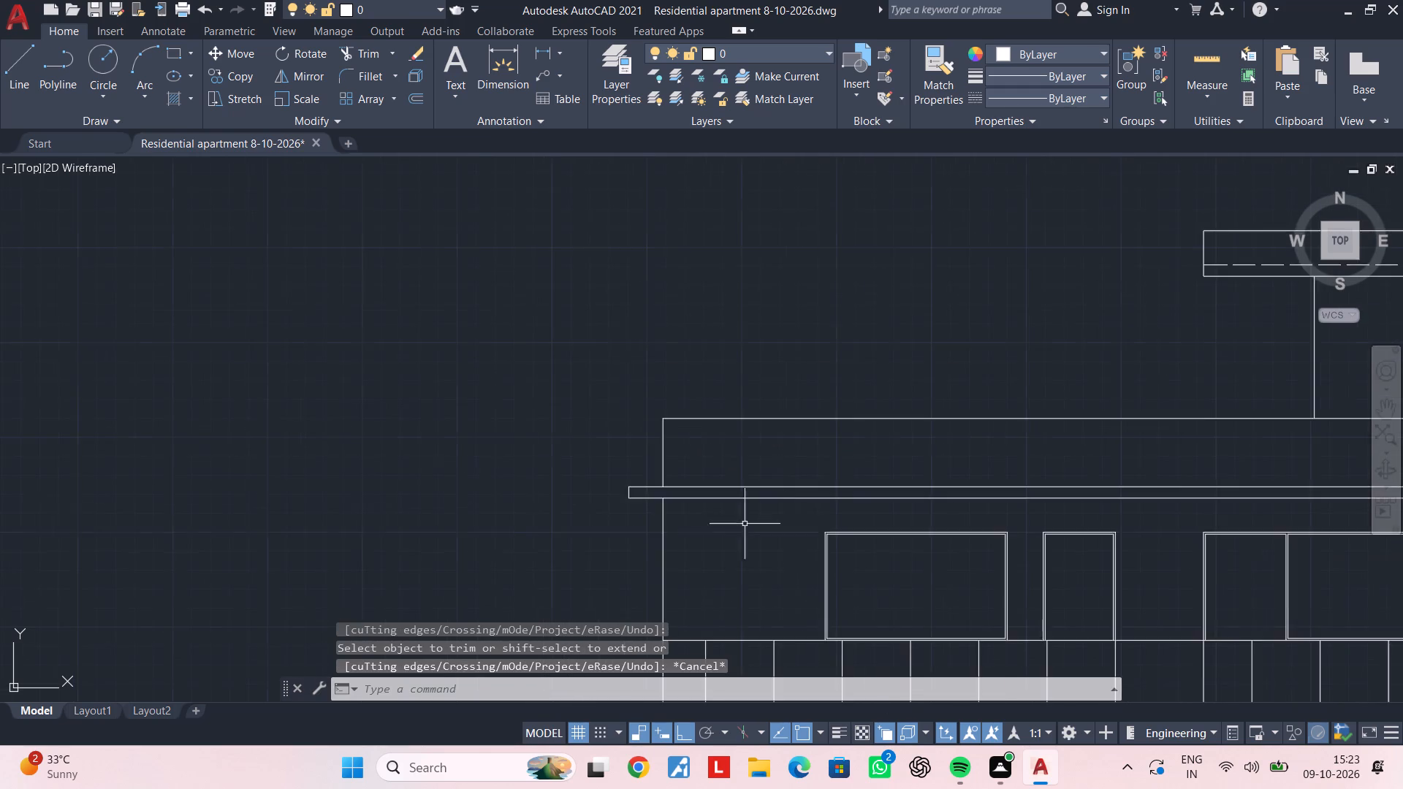
middle_click_drag(802, 528, 387, 457)
middle_click_drag(769, 510, 737, 431)
scroll(720, 510, "down", 1)
middle_click_drag(720, 510, 591, 436)
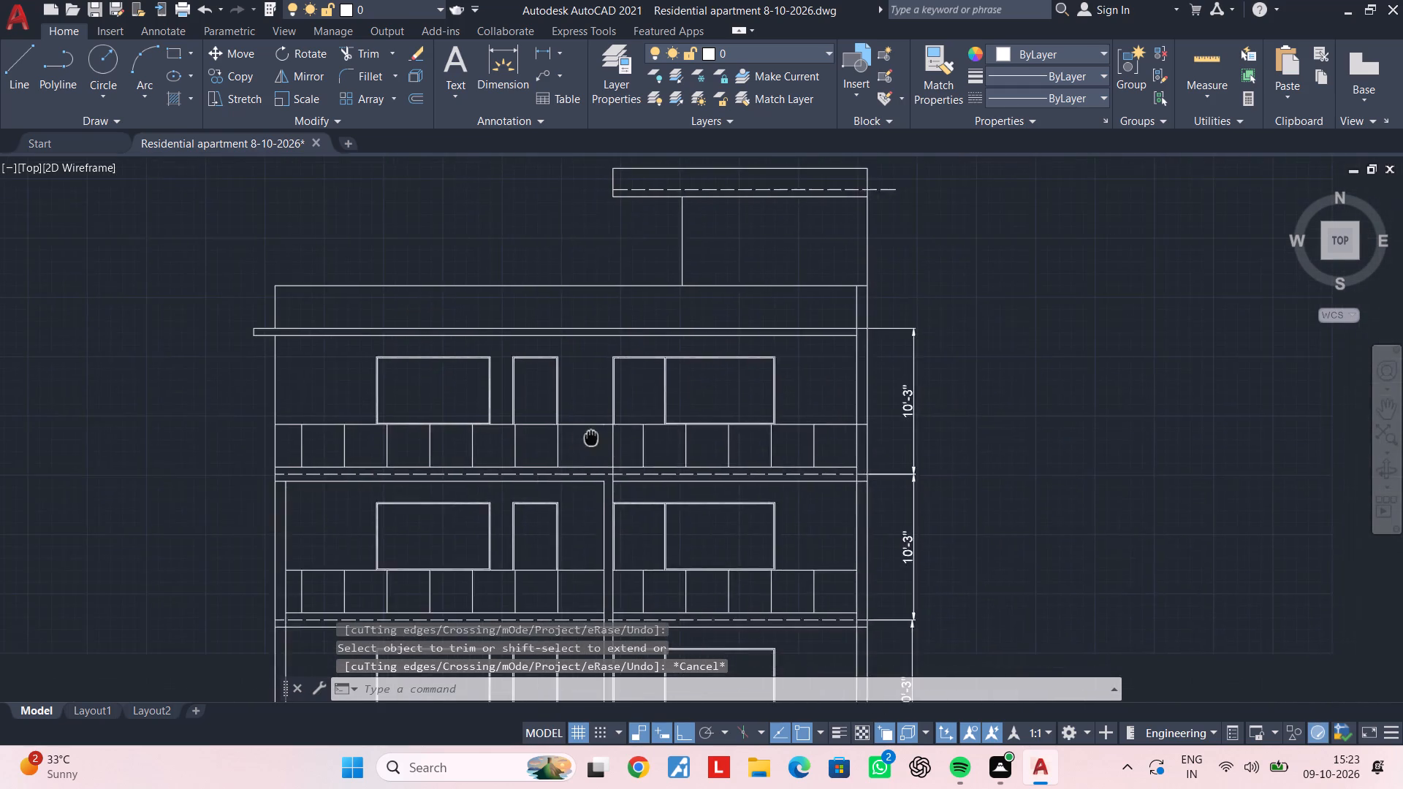
scroll(576, 503, "down", 2)
middle_click_drag(574, 504, 607, 394)
middle_click_drag(611, 443, 624, 384)
middle_click_drag(620, 406, 555, 503)
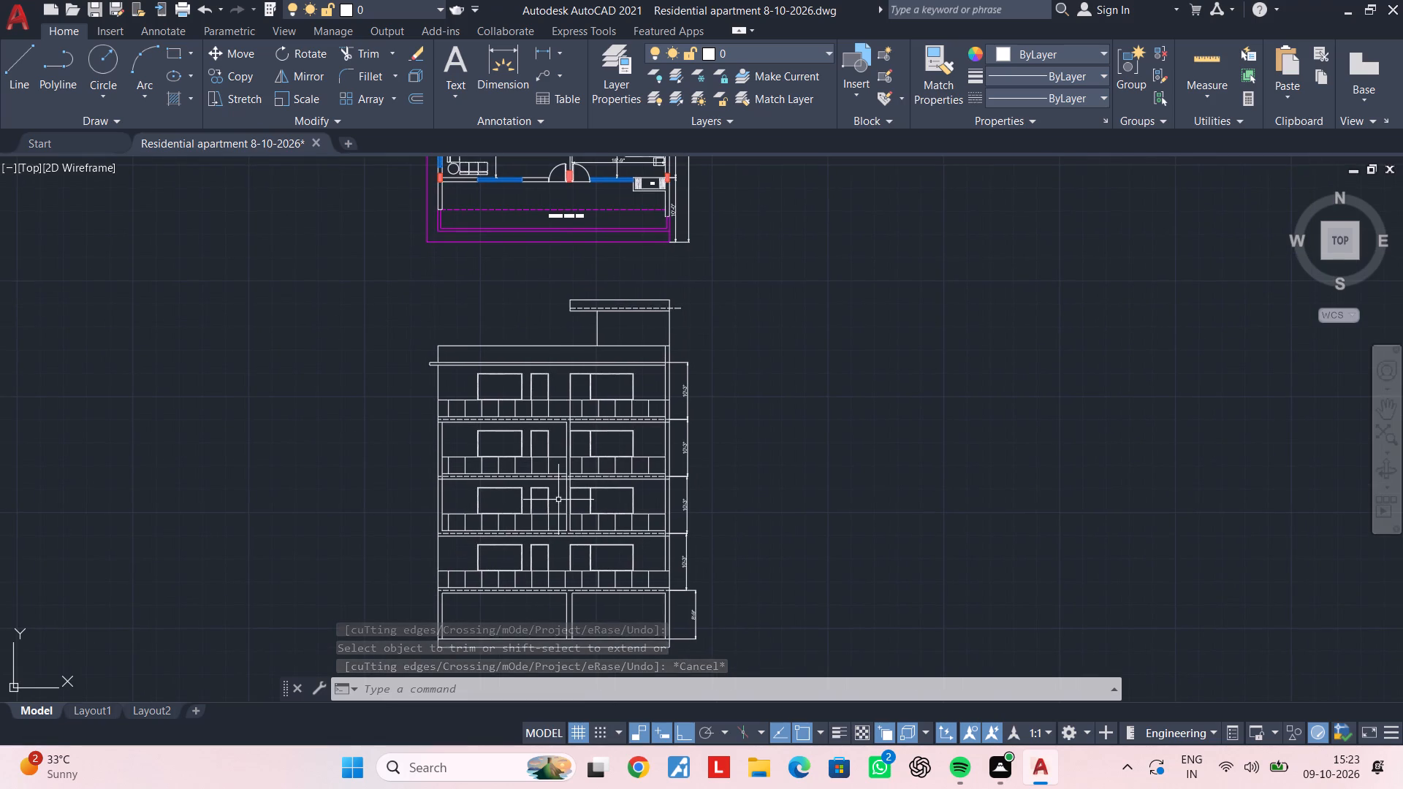
middle_click_drag(610, 457, 567, 563)
scroll(655, 354, "up", 1)
middle_click_drag(465, 517, 602, 443)
scroll(465, 517, "up", 1)
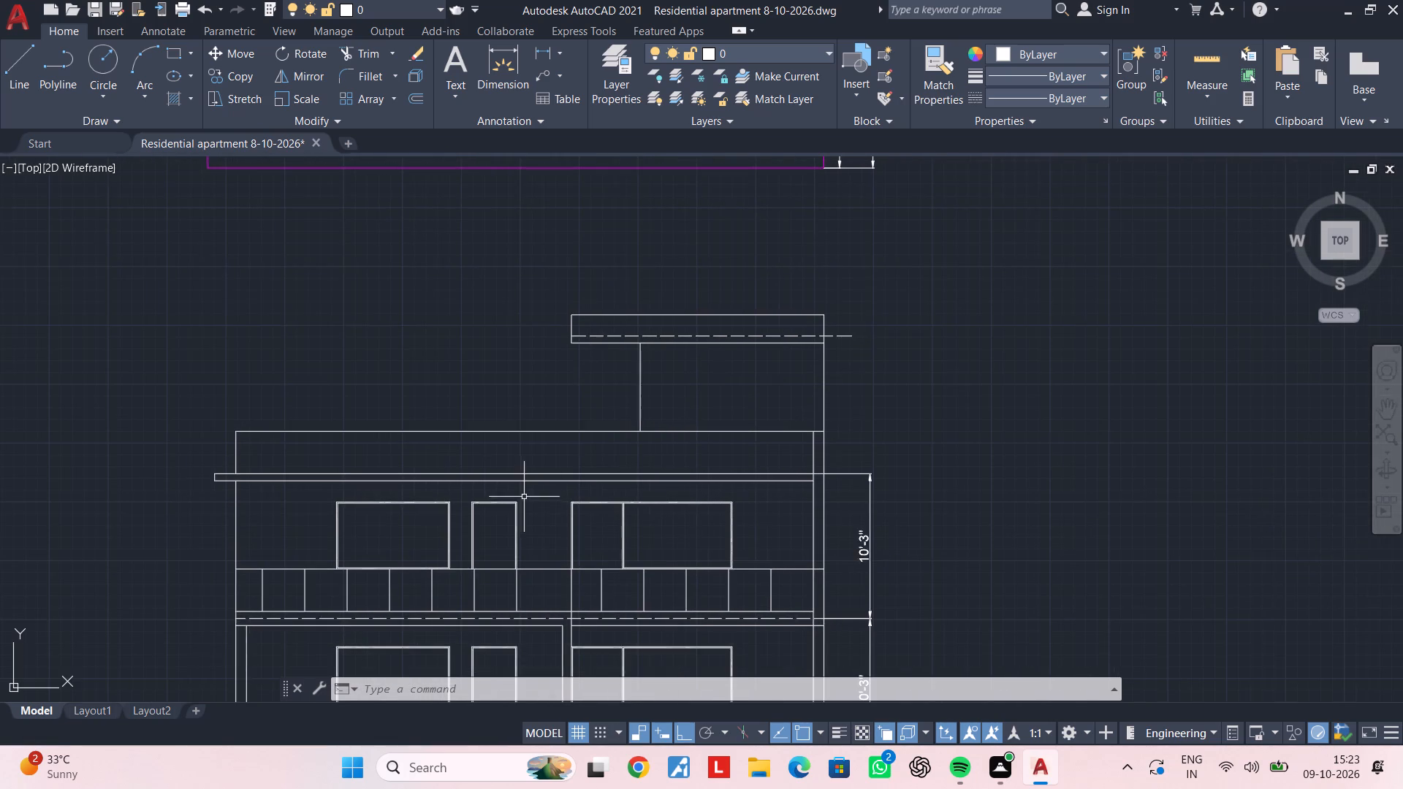
middle_click_drag(531, 492, 622, 440)
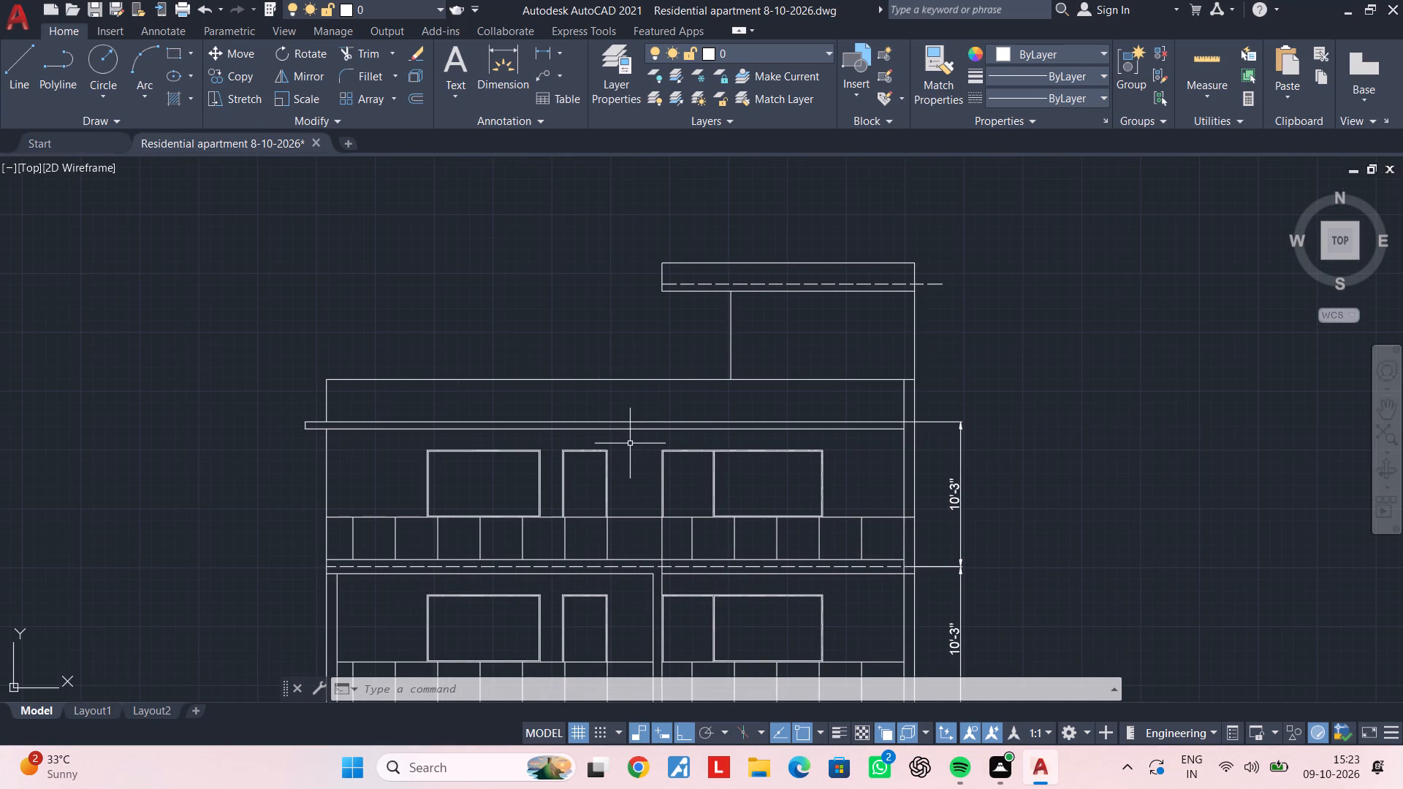
middle_click_drag(630, 443, 593, 467)
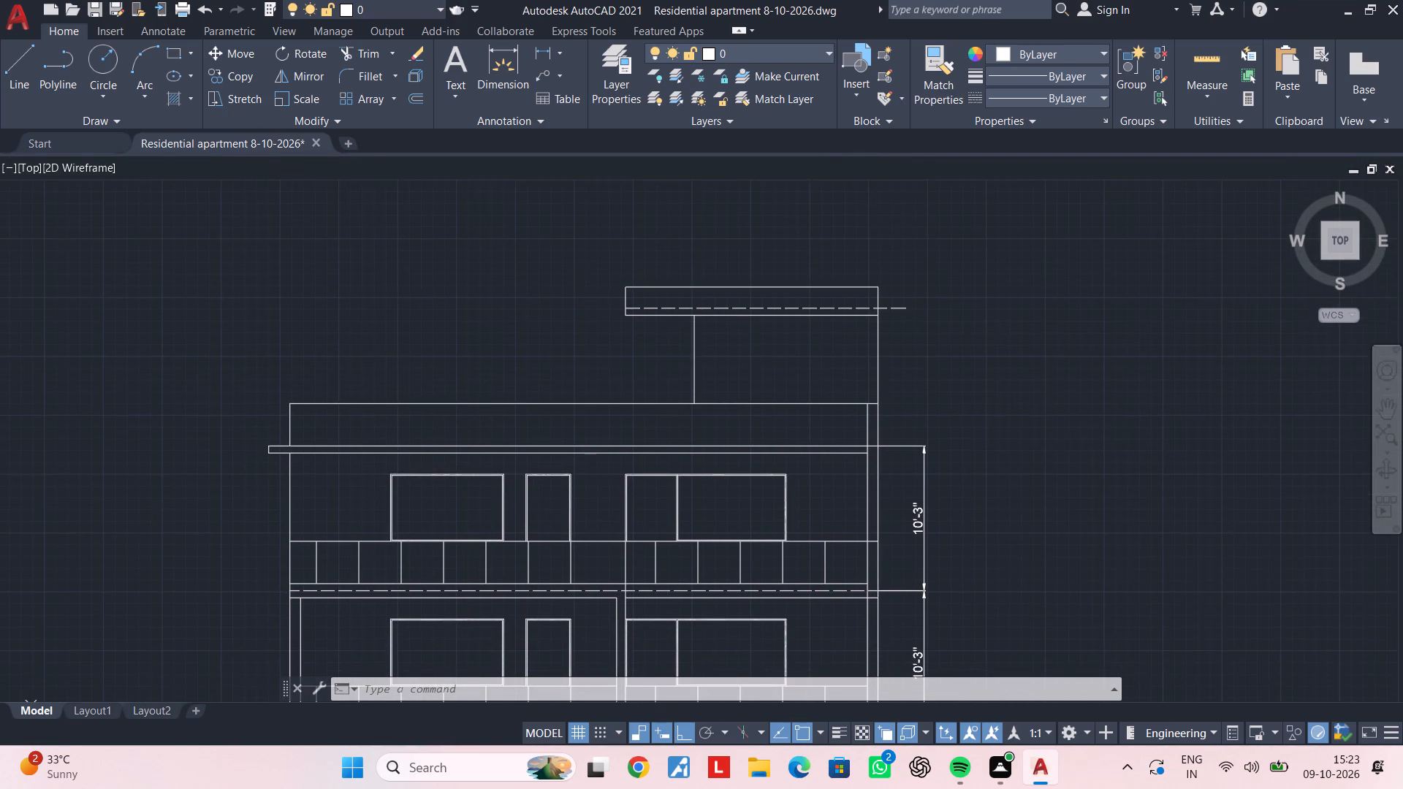
scroll(593, 467, "up", 1)
middle_click_drag(440, 476, 601, 432)
scroll(458, 463, "down", 1)
middle_click_drag(458, 463, 481, 452)
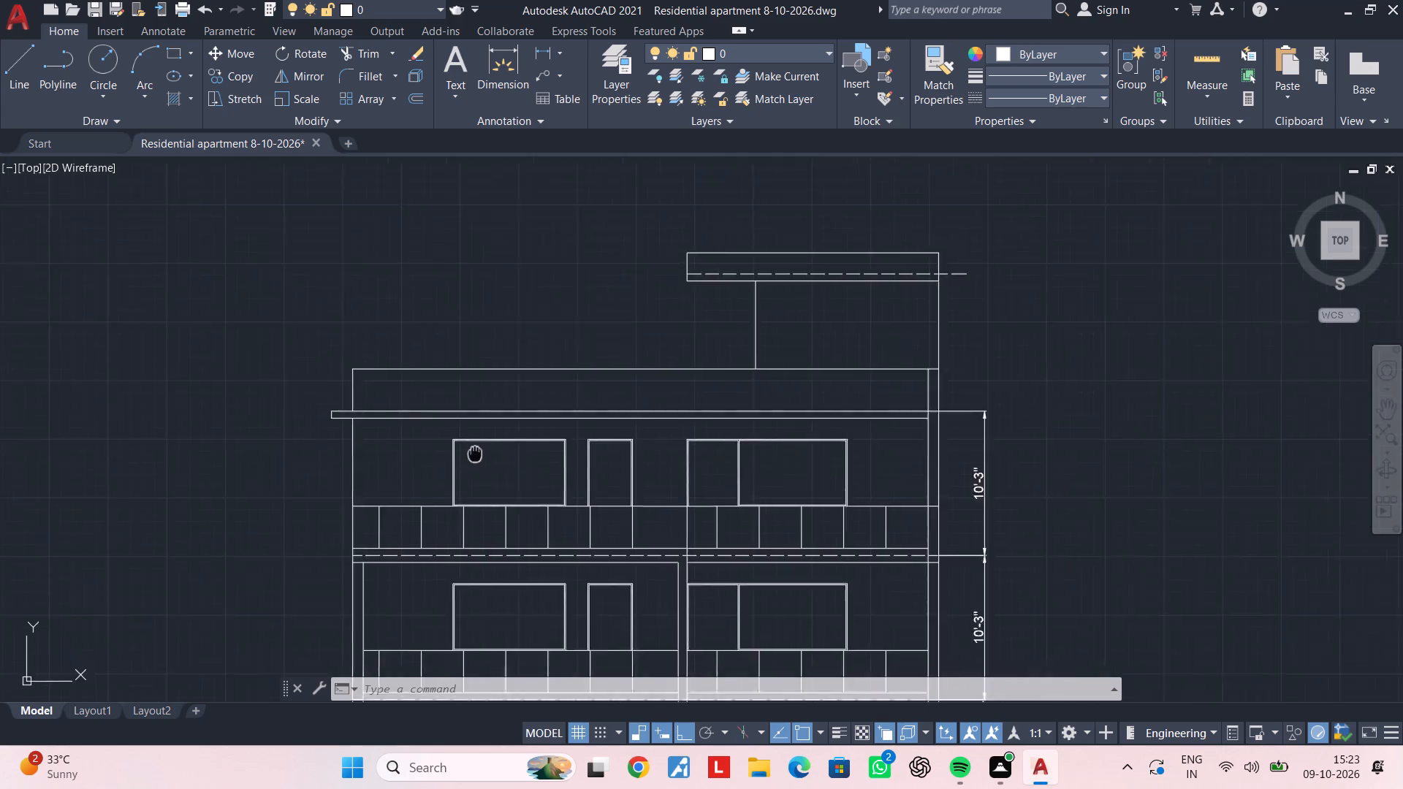
middle_click_drag(481, 452, 574, 416)
middle_click_drag(544, 459, 616, 384)
middle_click_drag(579, 434, 586, 403)
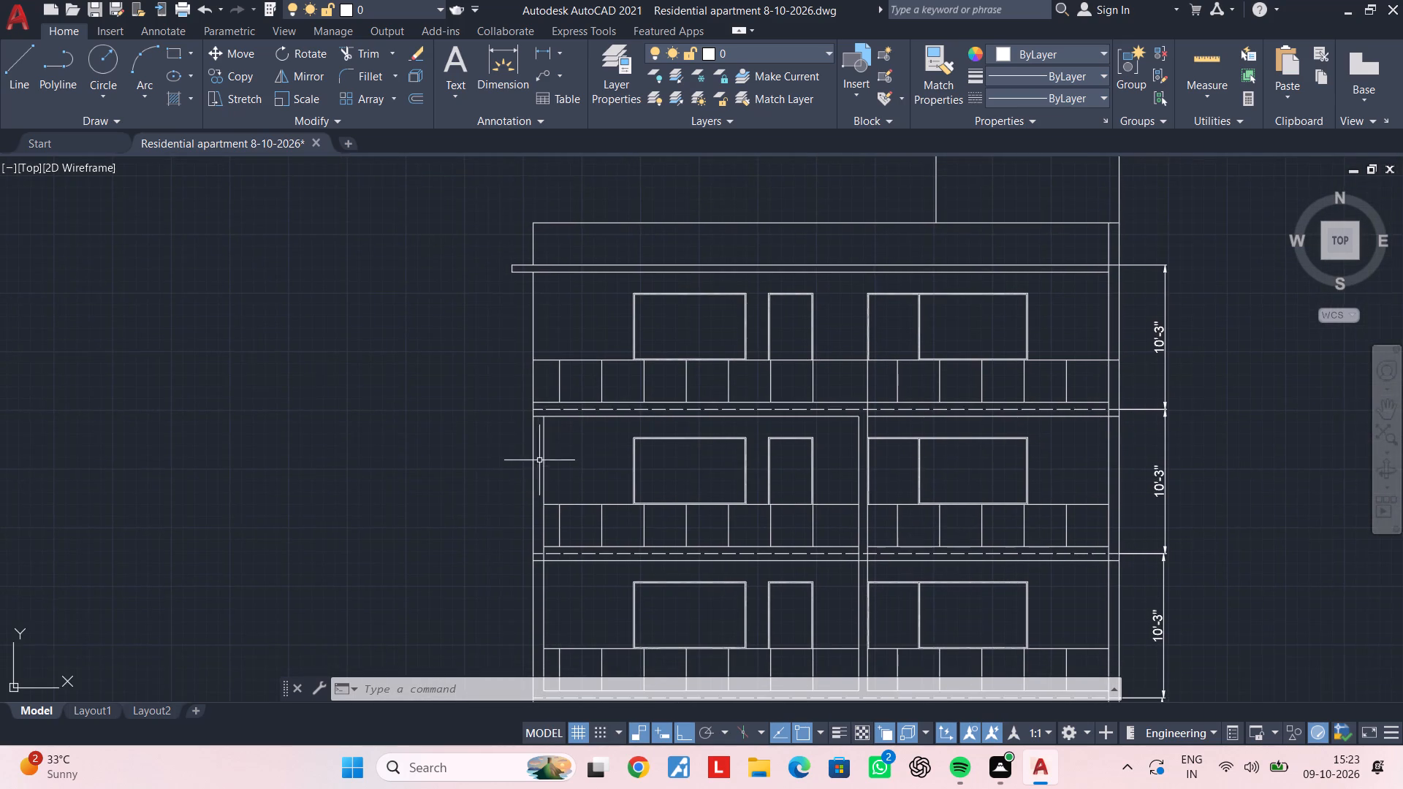
middle_click_drag(541, 463, 543, 310)
middle_click_drag(536, 323, 505, 485)
key("Escape")
key("Escape")
scroll(632, 519, "down", 2)
middle_click_drag(633, 519, 596, 400)
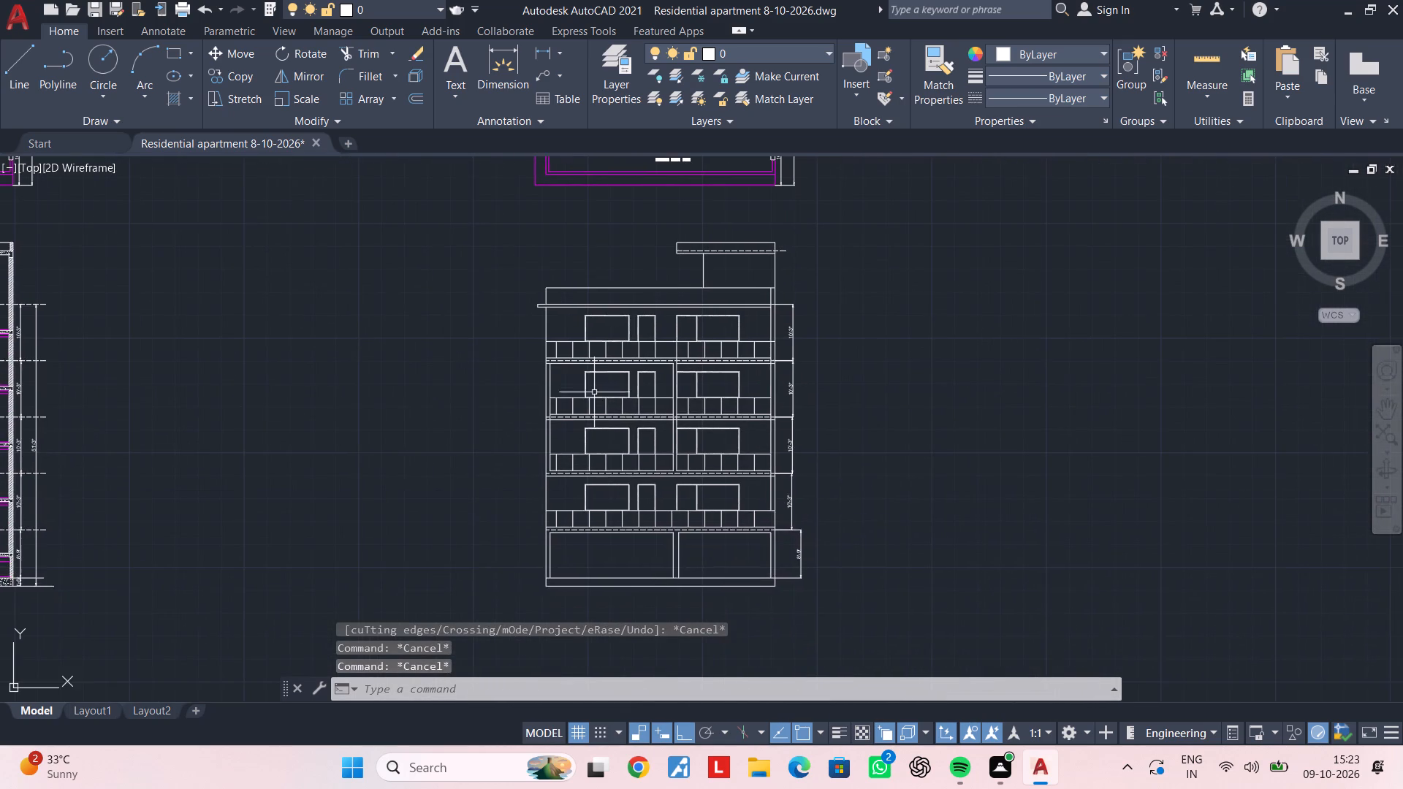
middle_click_drag(615, 448, 615, 378)
middle_click_drag(609, 390, 593, 510)
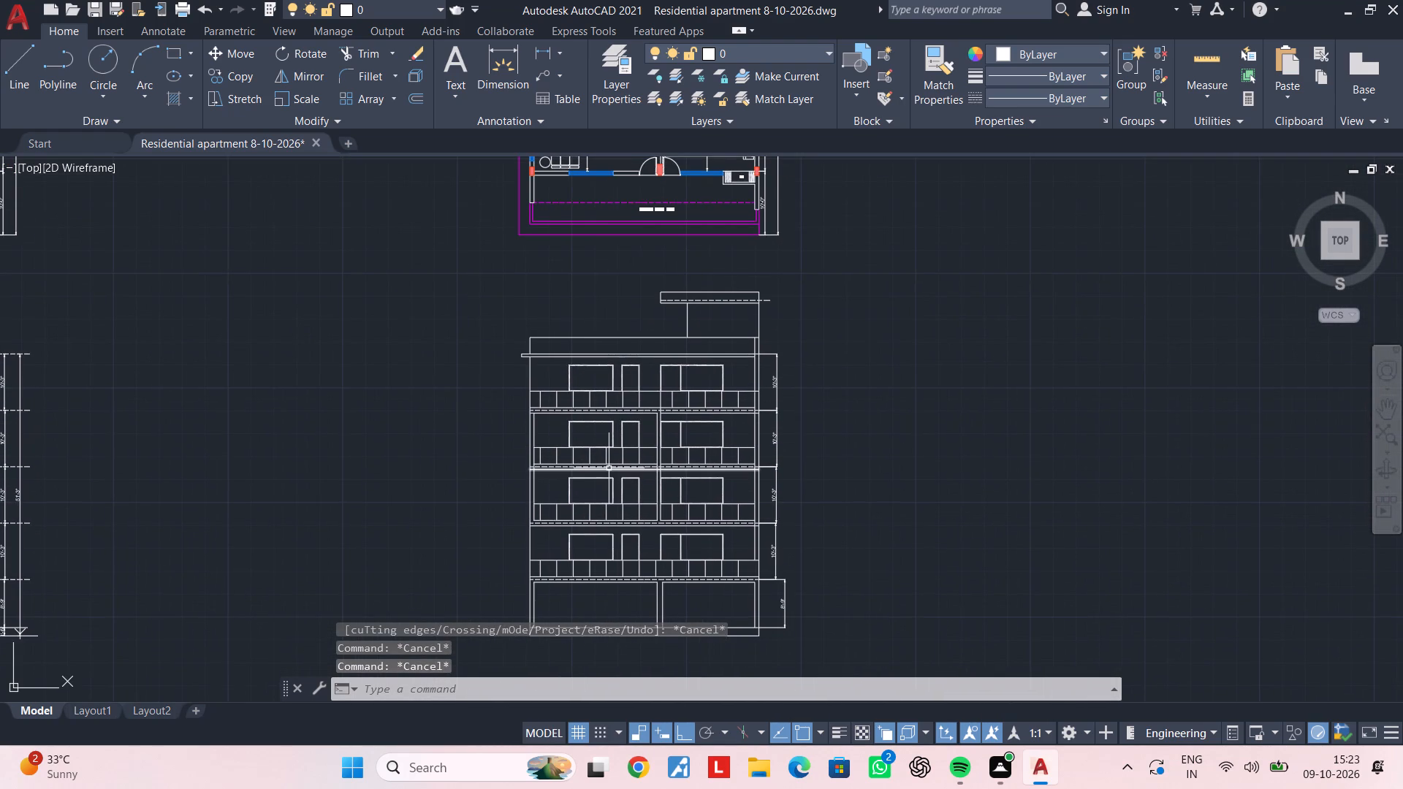
scroll(624, 497, "up", 3)
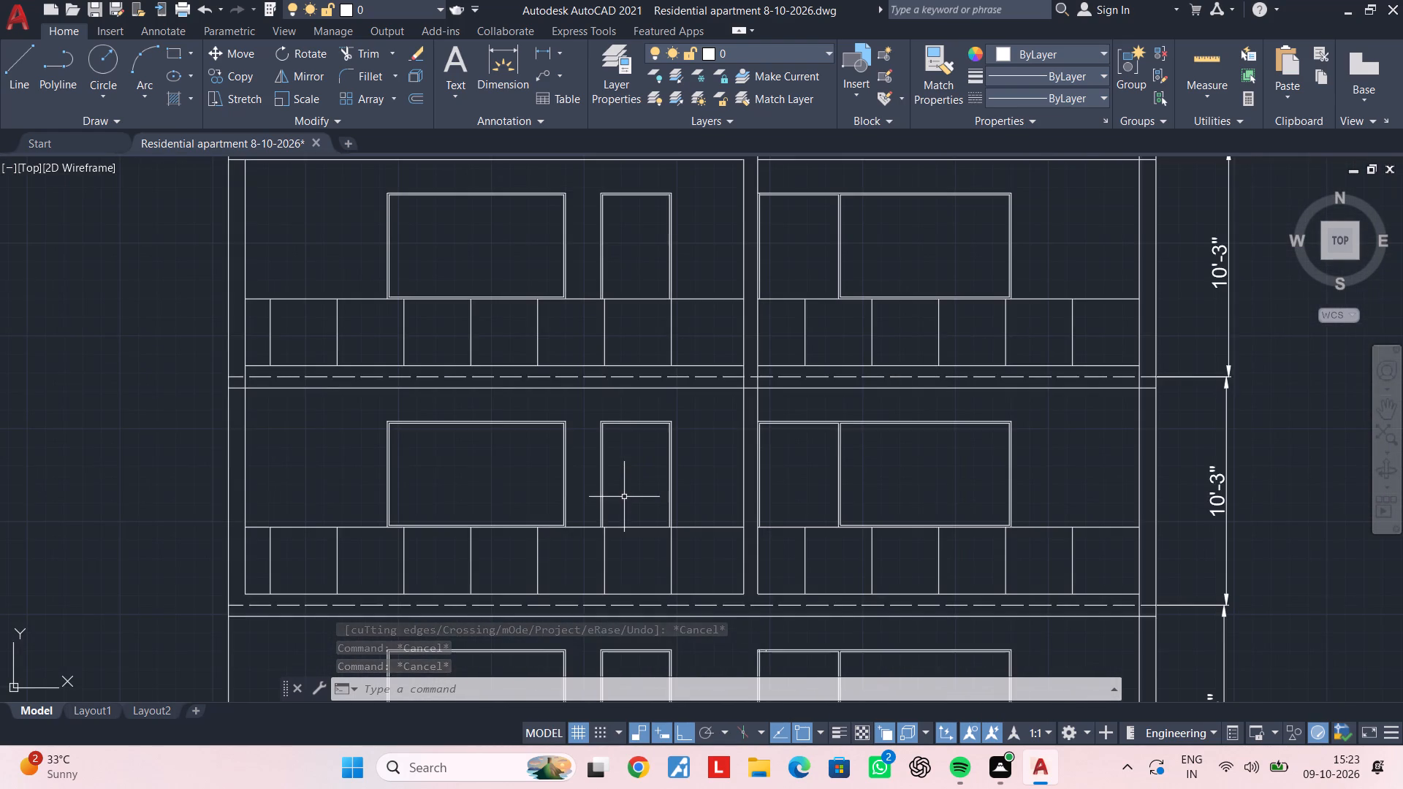
scroll(624, 497, "up", 3)
scroll(626, 398, "down", 2)
middle_click_drag(628, 371, 633, 413)
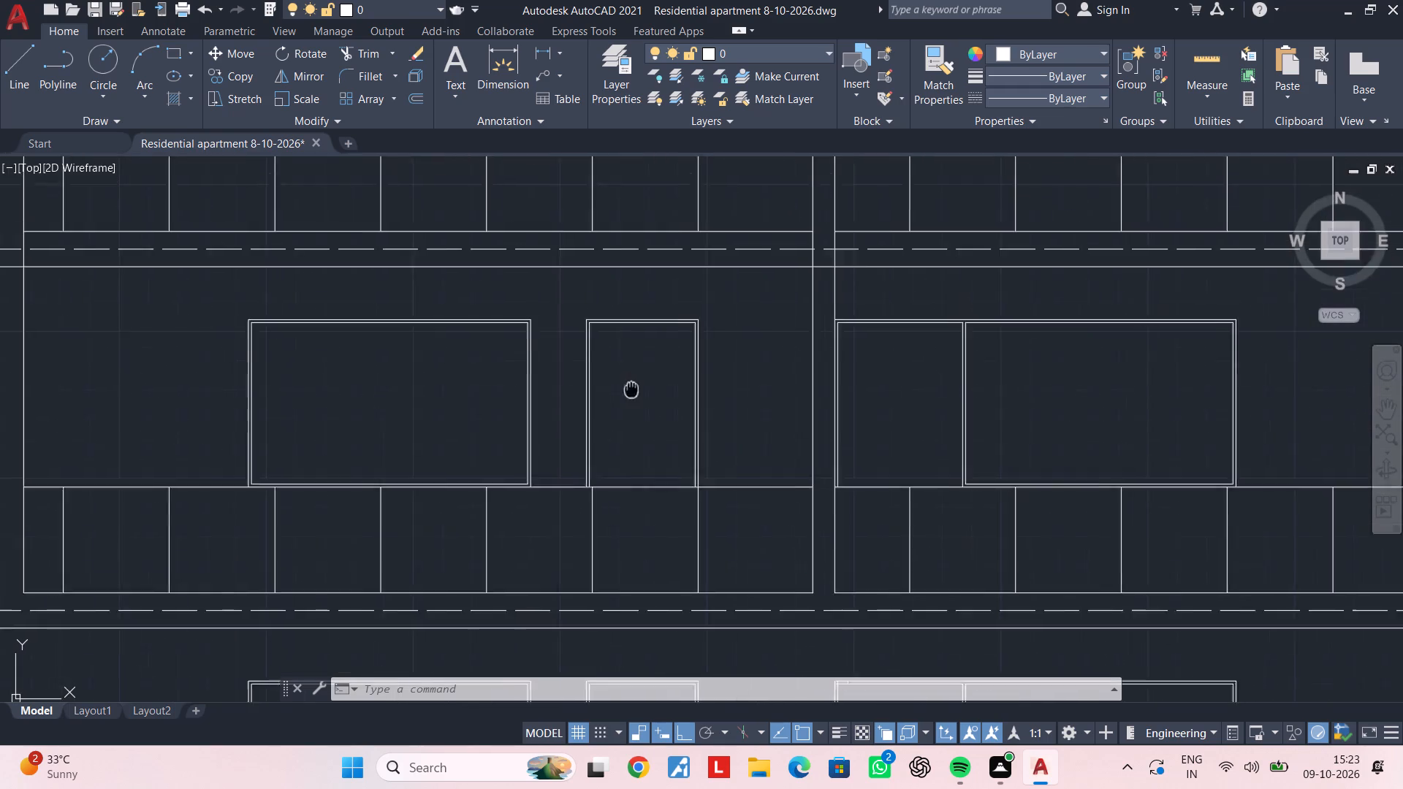
Examine the front elevation's balcony storeys, roof slab overhang, parapet and stair room for remaining line crossings.
middle_click_drag(633, 413, 613, 607)
middle_click_drag(632, 421, 620, 606)
scroll(596, 533, "up", 2)
scroll(596, 533, "down", 4)
middle_click_drag(593, 441, 593, 448)
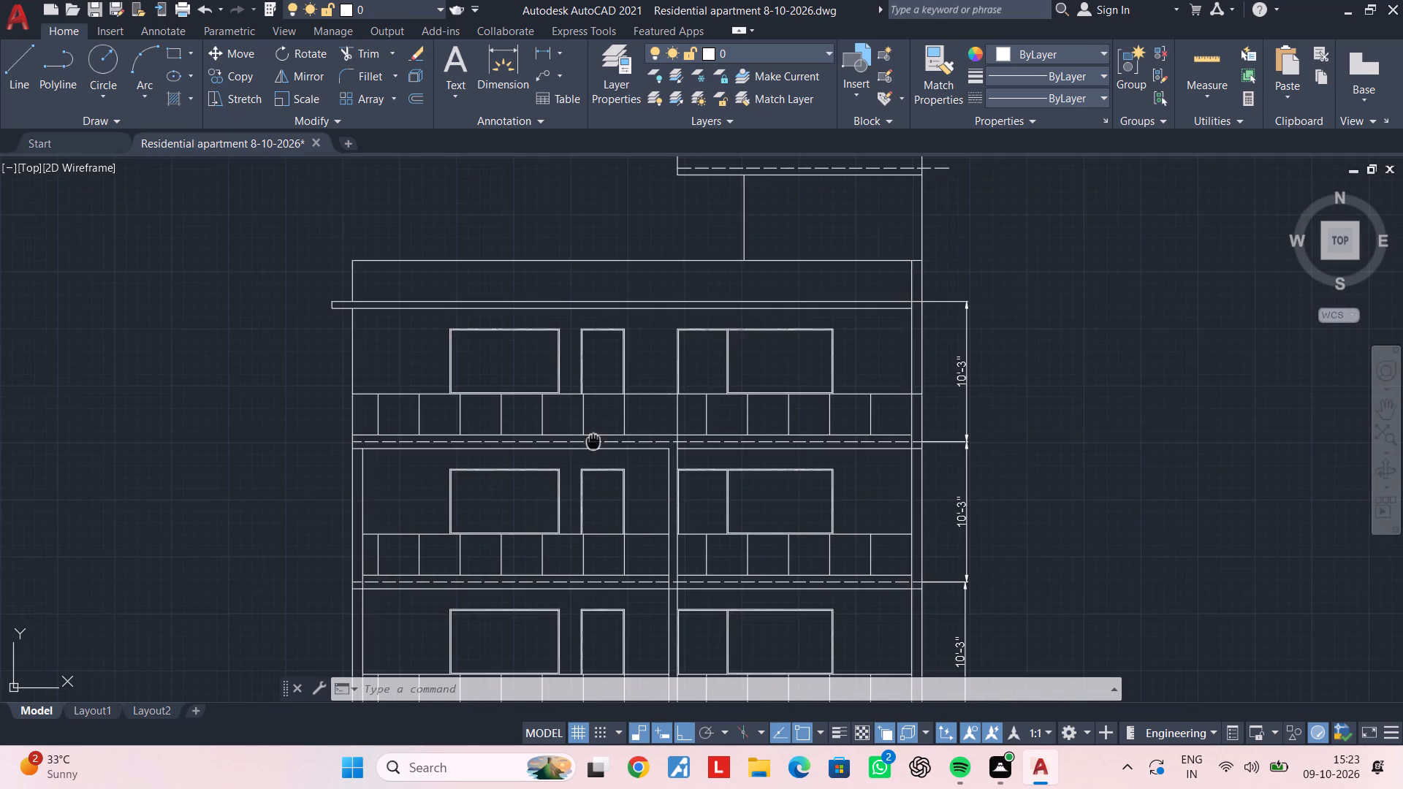
middle_click_drag(593, 448, 577, 606)
scroll(569, 511, "up", 5)
scroll(572, 492, "down", 5)
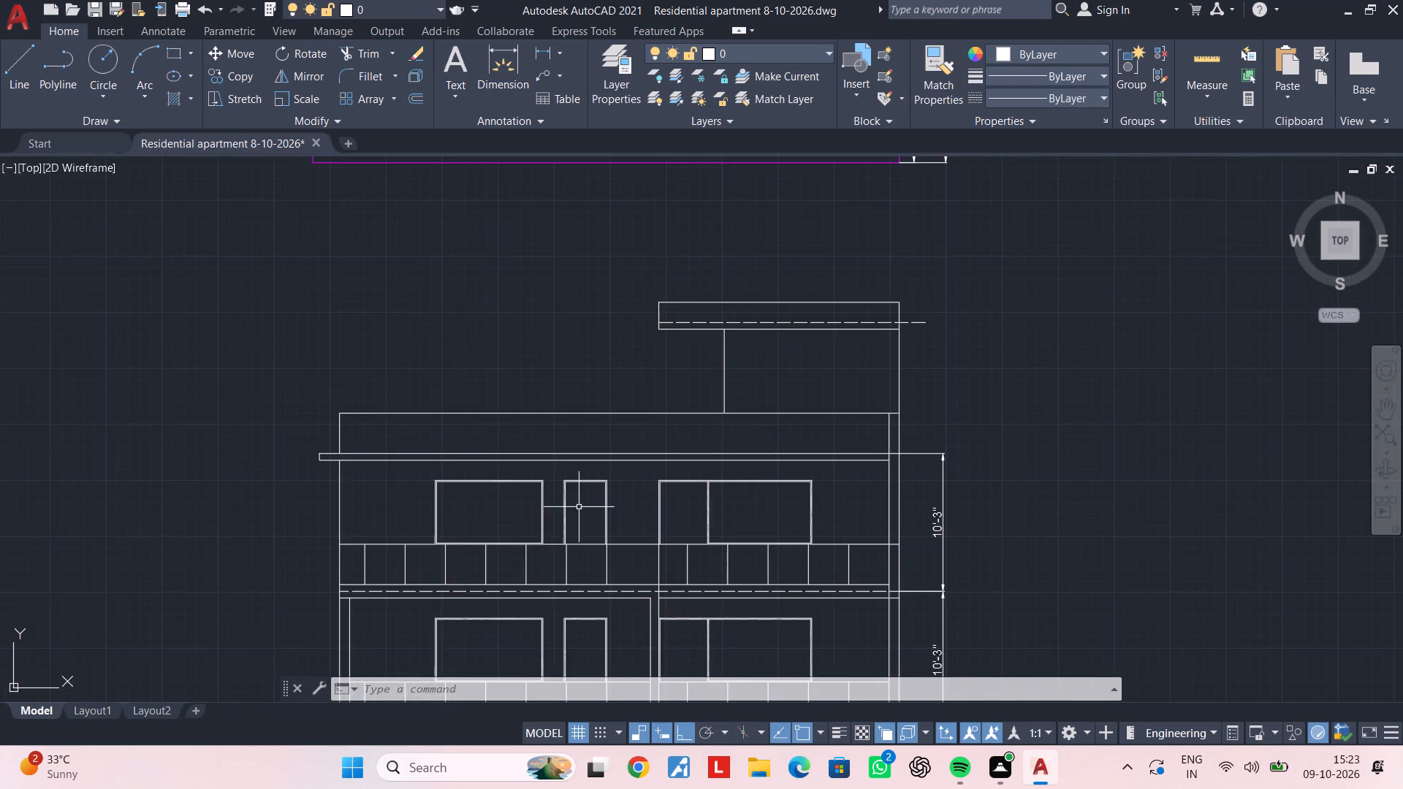
middle_click_drag(579, 509, 590, 380)
scroll(587, 487, "up", 6)
scroll(588, 510, "down", 4)
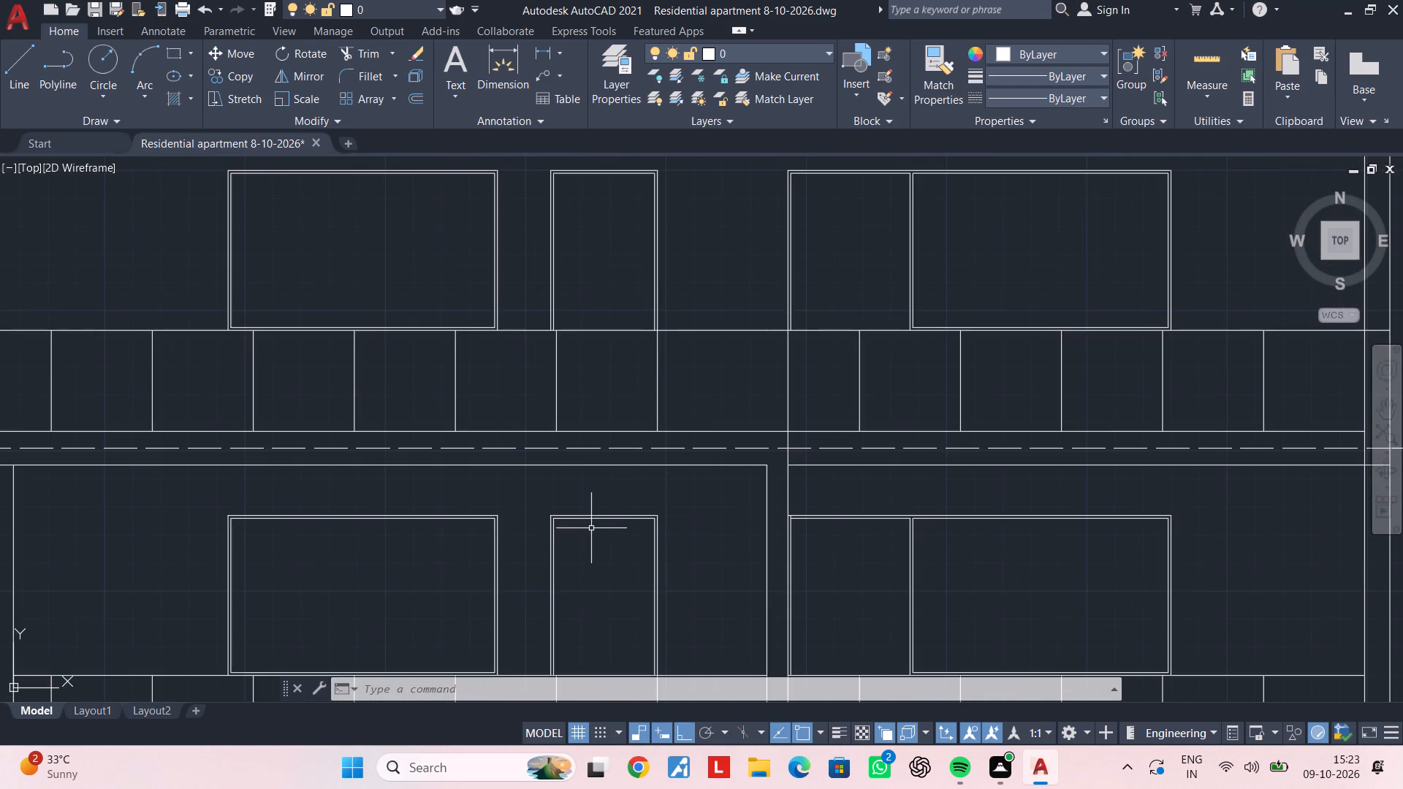
scroll(602, 557, "down", 2)
middle_click_drag(603, 541, 603, 532)
key("Escape")
key("Escape")
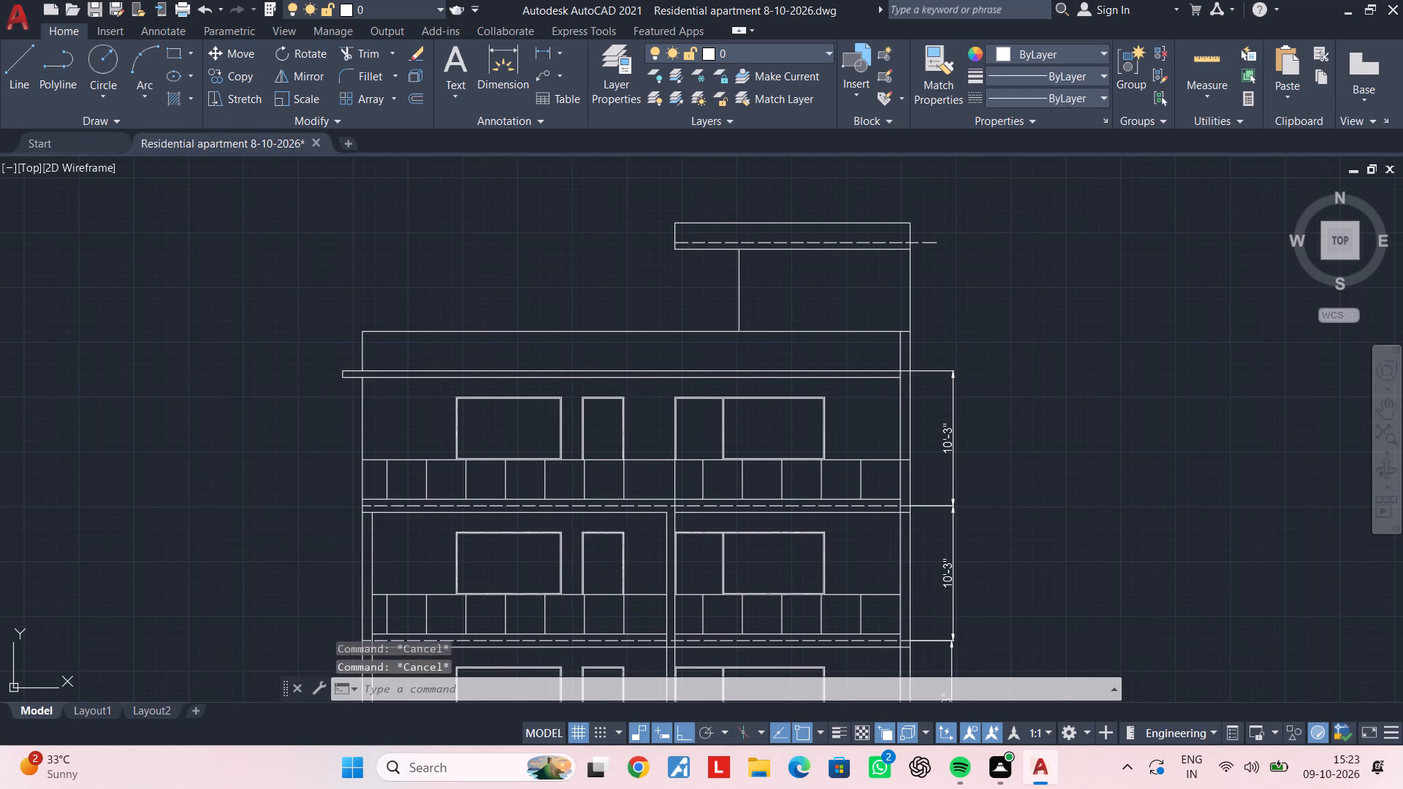
Review the front elevation as a whole alongside the plans and section, and inspect its middle balcony storeys up close.
scroll(604, 527, "down", 3)
middle_click_drag(604, 522, 602, 367)
middle_click_drag(593, 398, 579, 573)
scroll(571, 574, "down", 2)
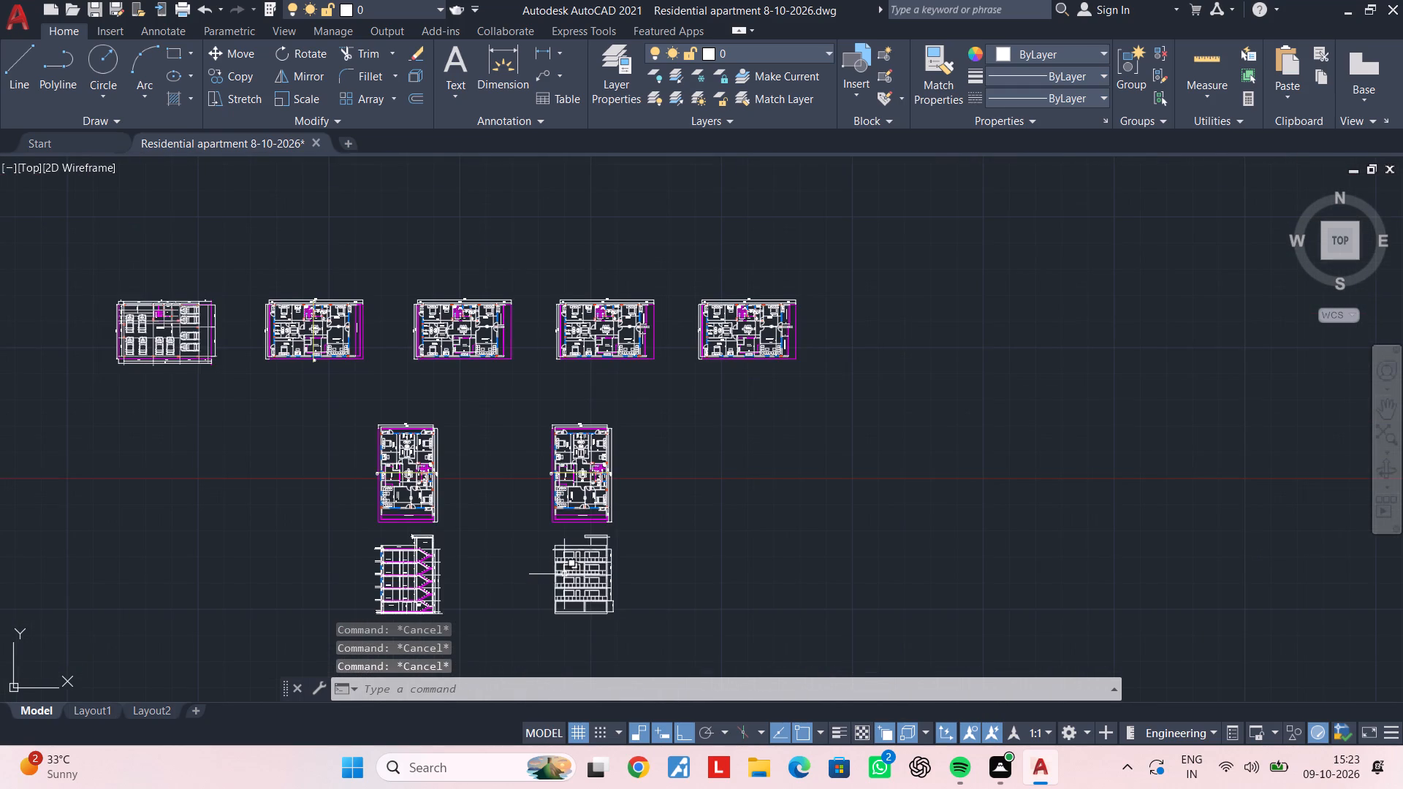
middle_click_drag(534, 568, 486, 518)
scroll(564, 538, "up", 1)
scroll(494, 530, "up", 2)
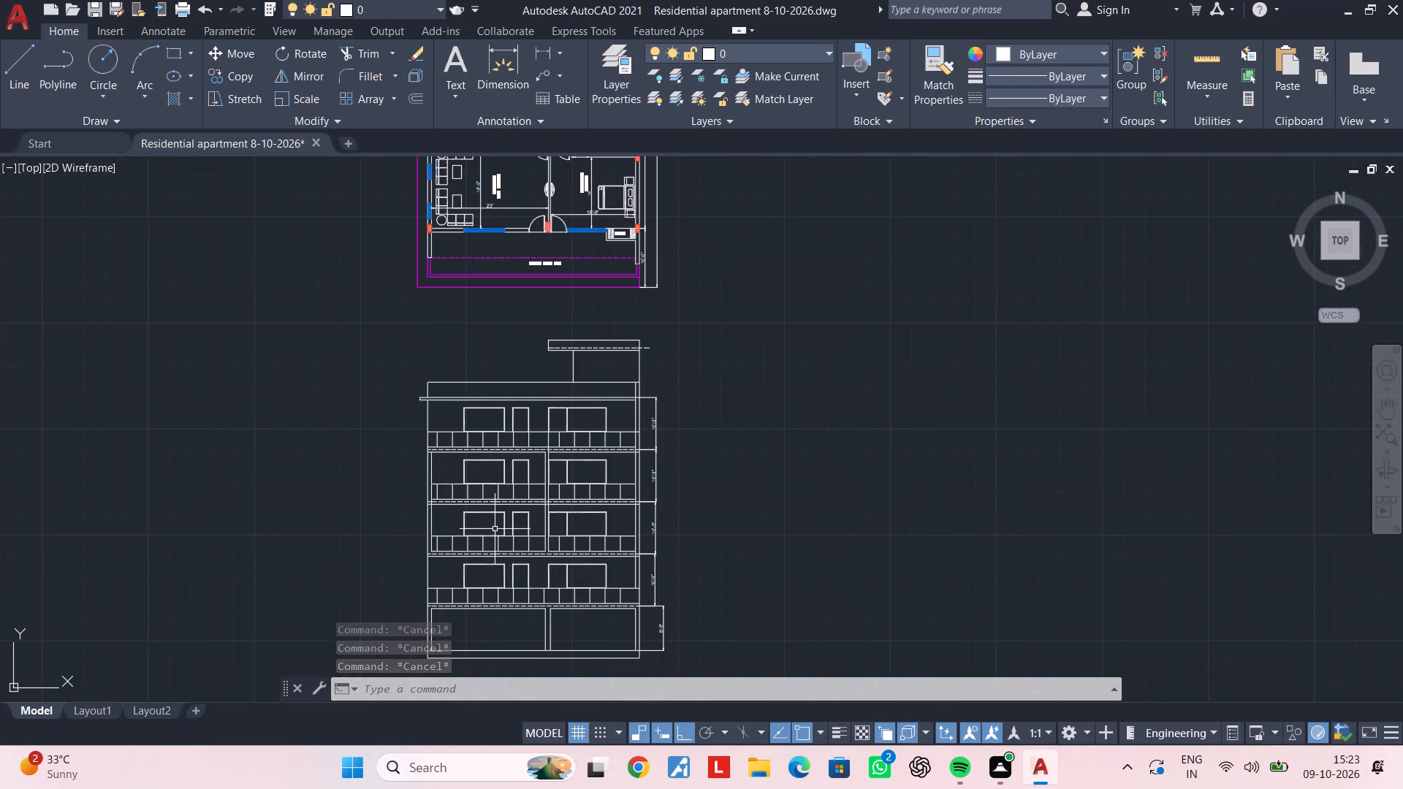
middle_click_drag(495, 529, 608, 494)
scroll(544, 422, "up", 3)
middle_click_drag(591, 431, 514, 346)
key("Escape")
key("Escape")
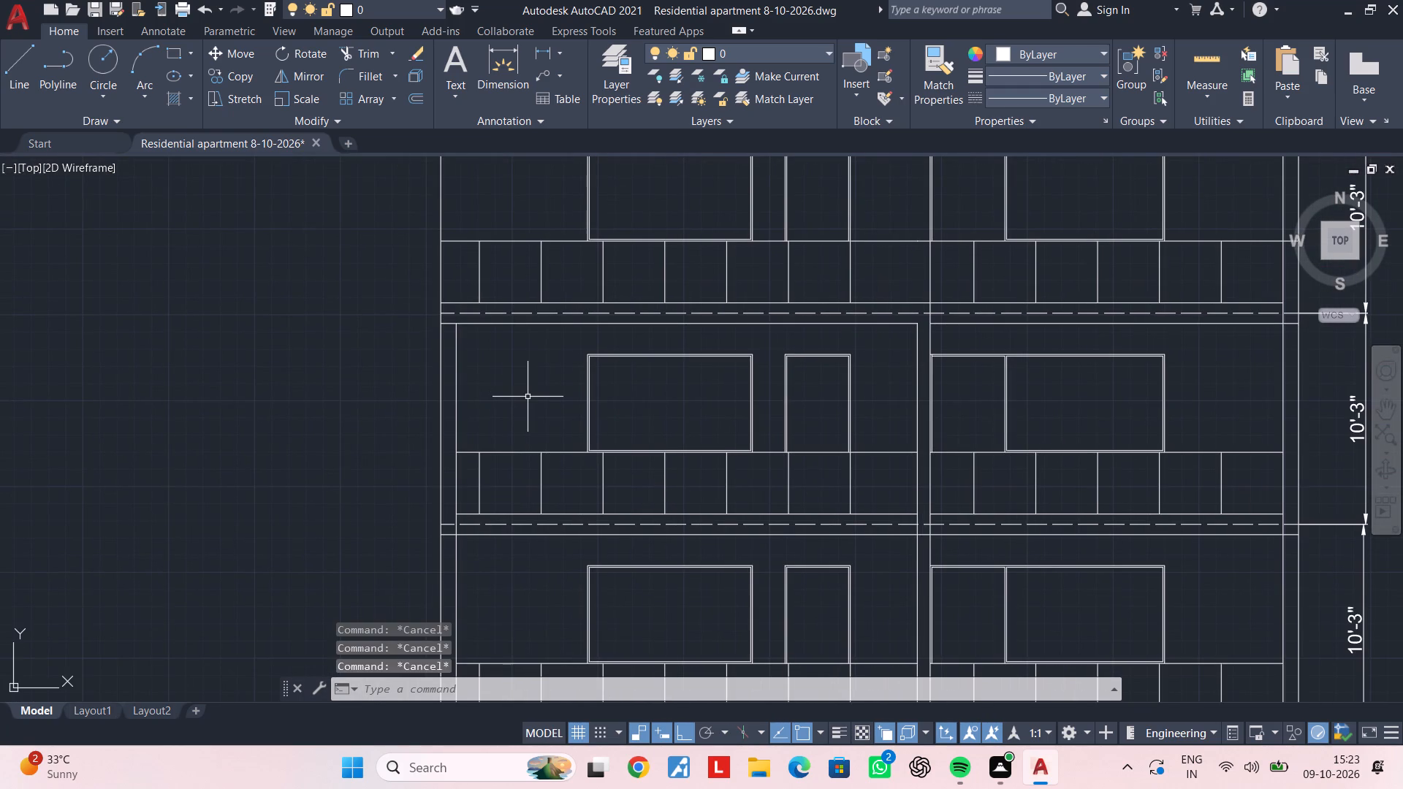
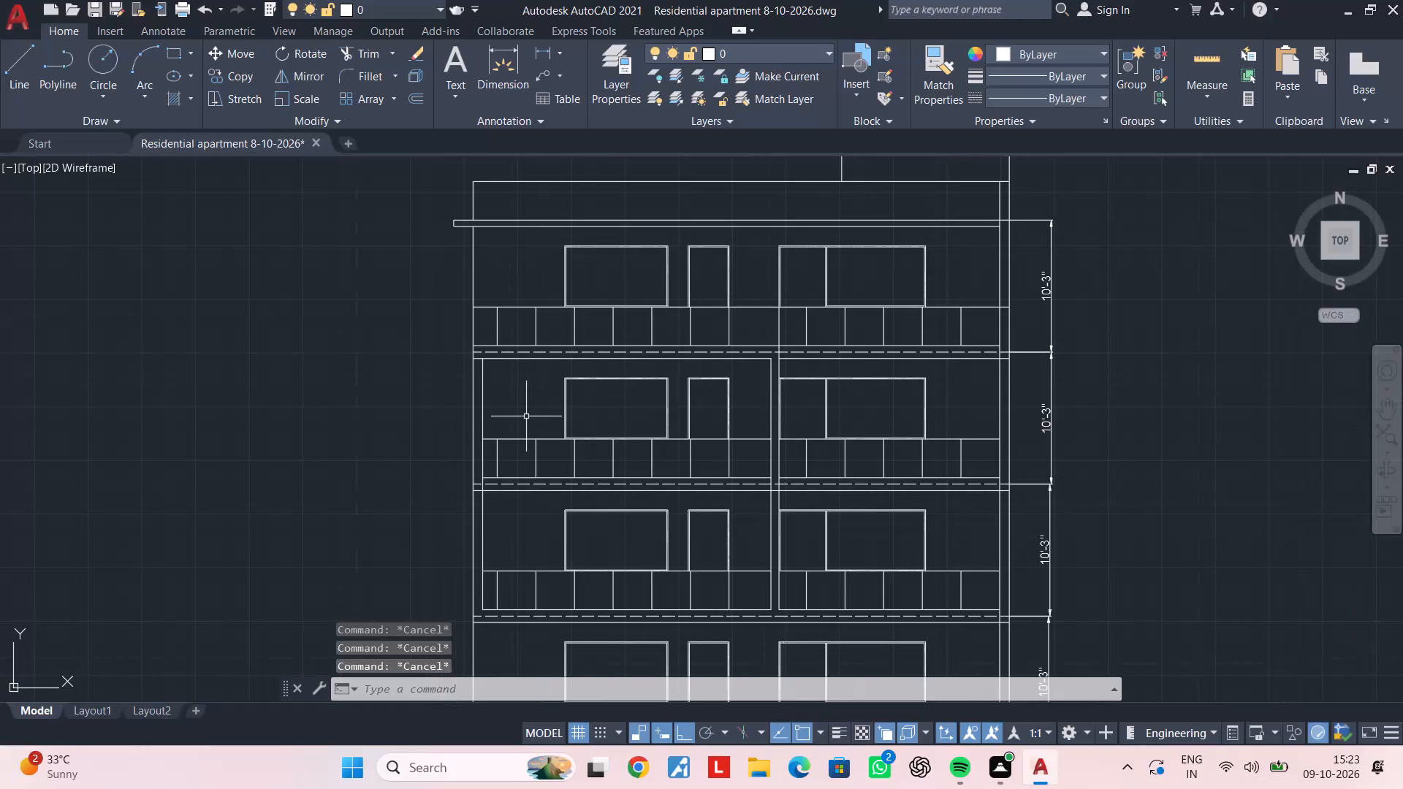
Examine the balcony storeys of the front elevation for missing or incomplete lines.
middle_click_drag(526, 416, 432, 416)
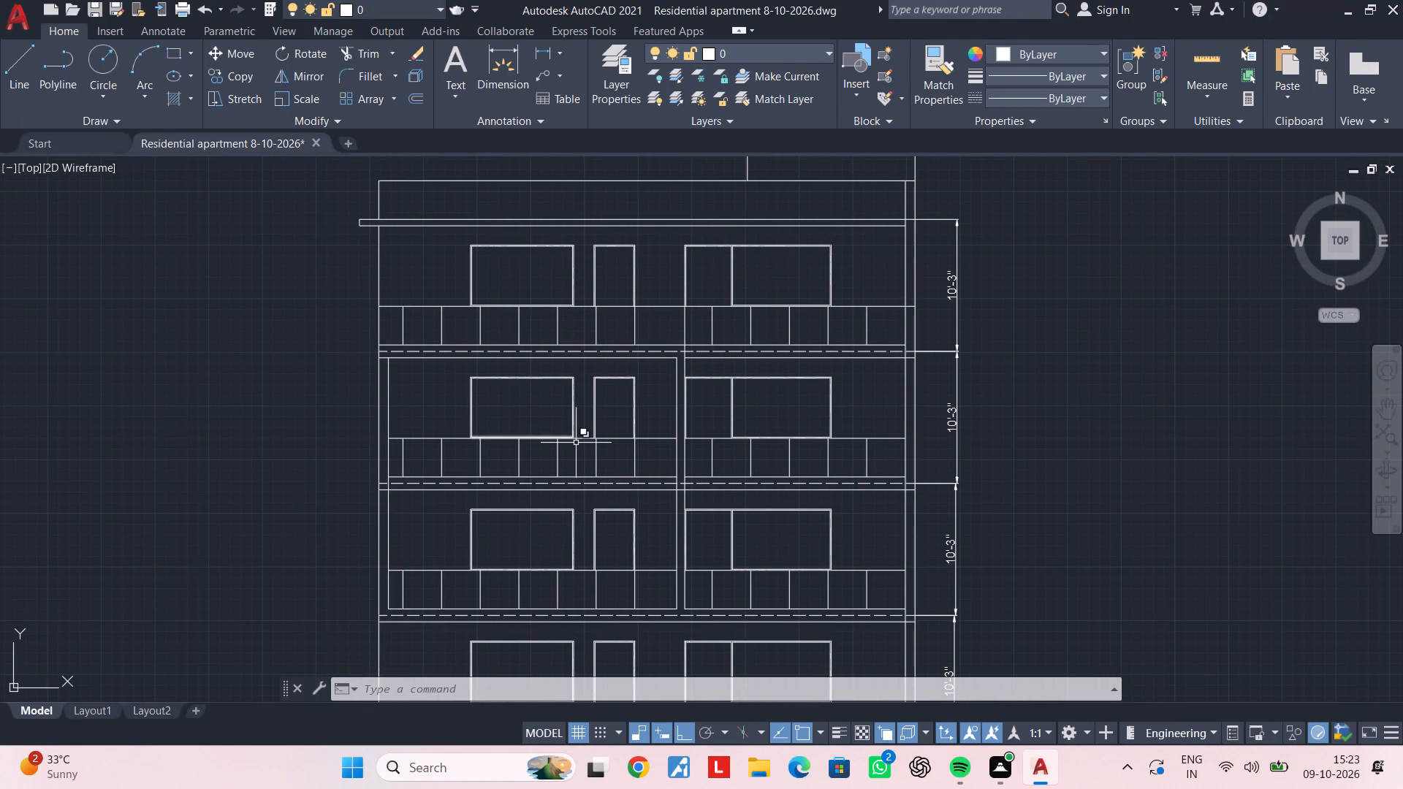
middle_click_drag(538, 442, 521, 442)
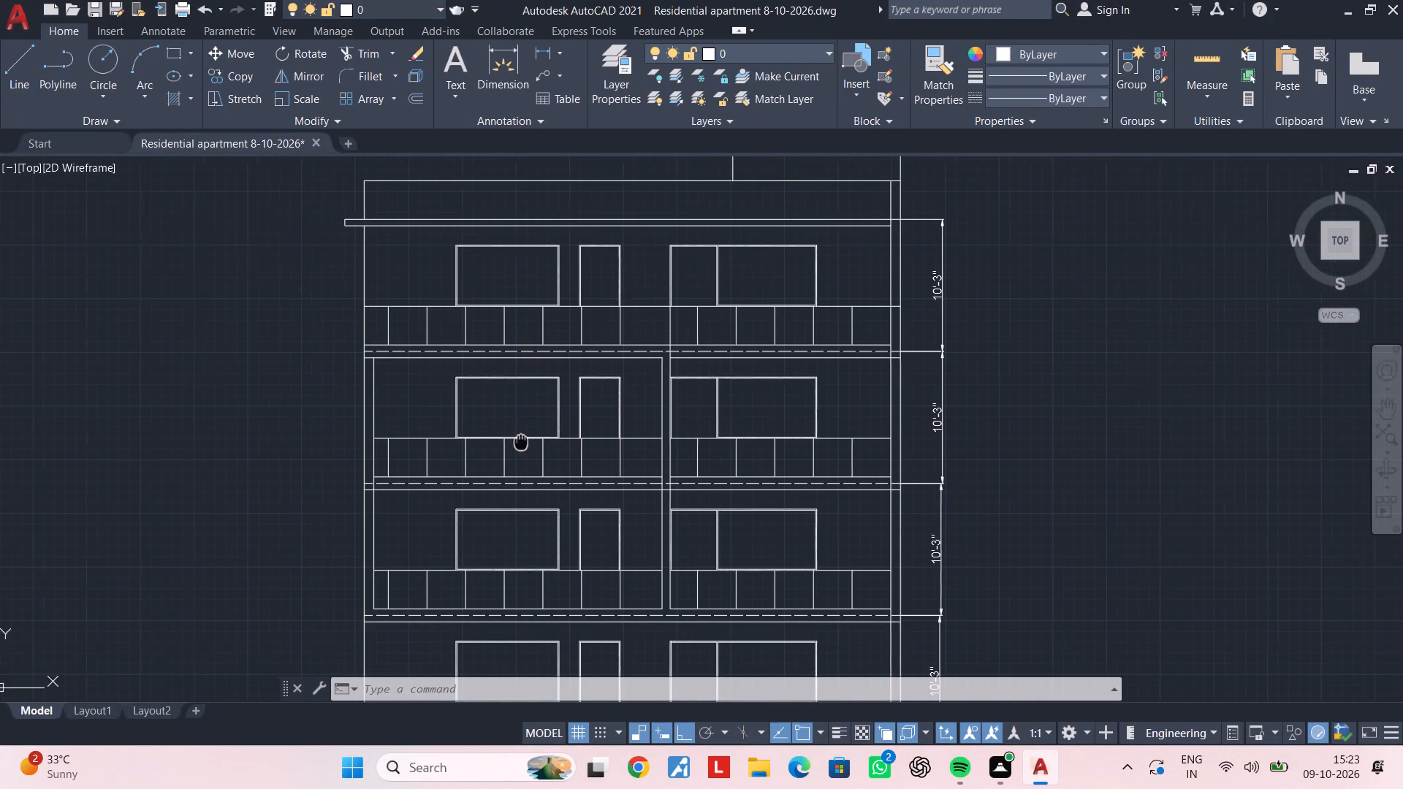
middle_click_drag(521, 442, 593, 356)
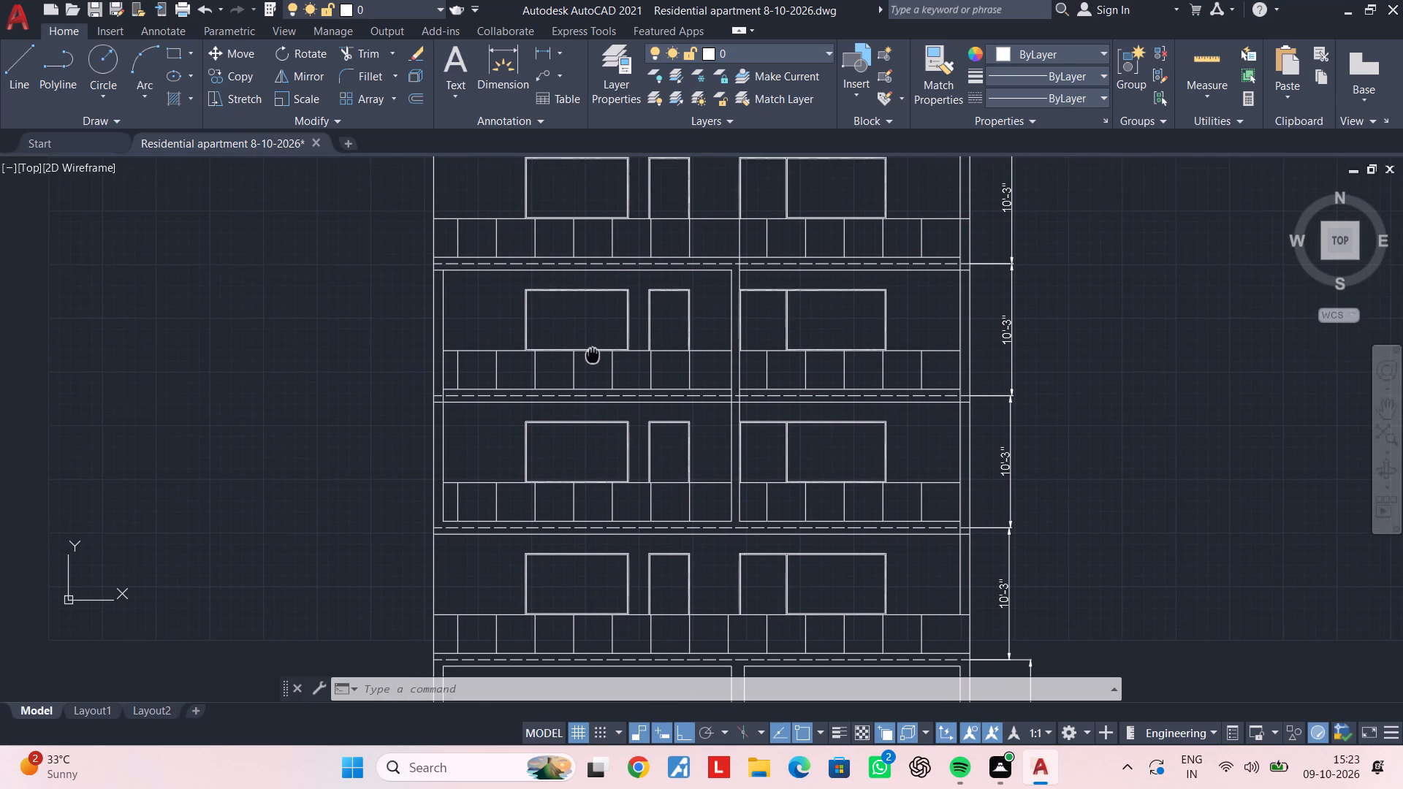
middle_click_drag(593, 356, 566, 367)
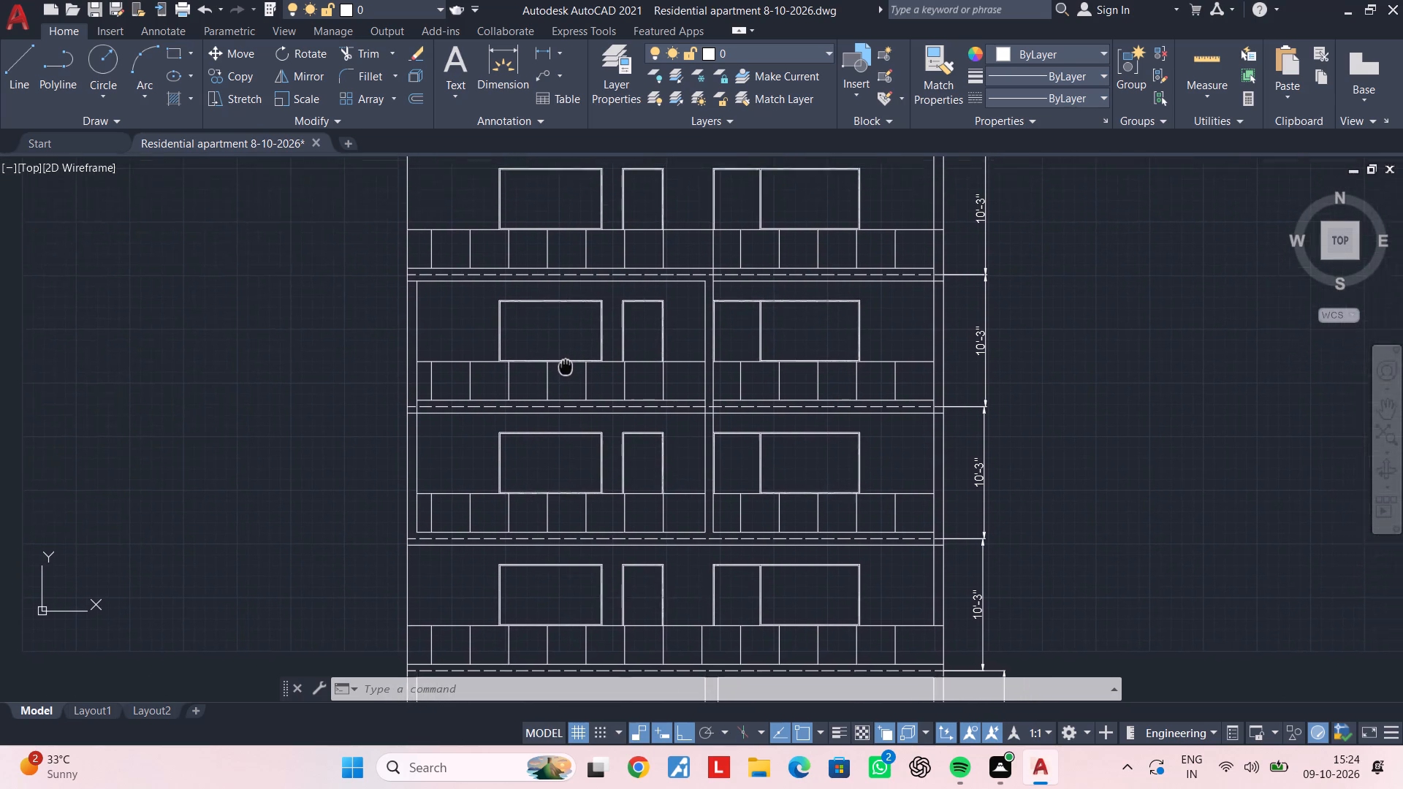
middle_click_drag(566, 367, 543, 424)
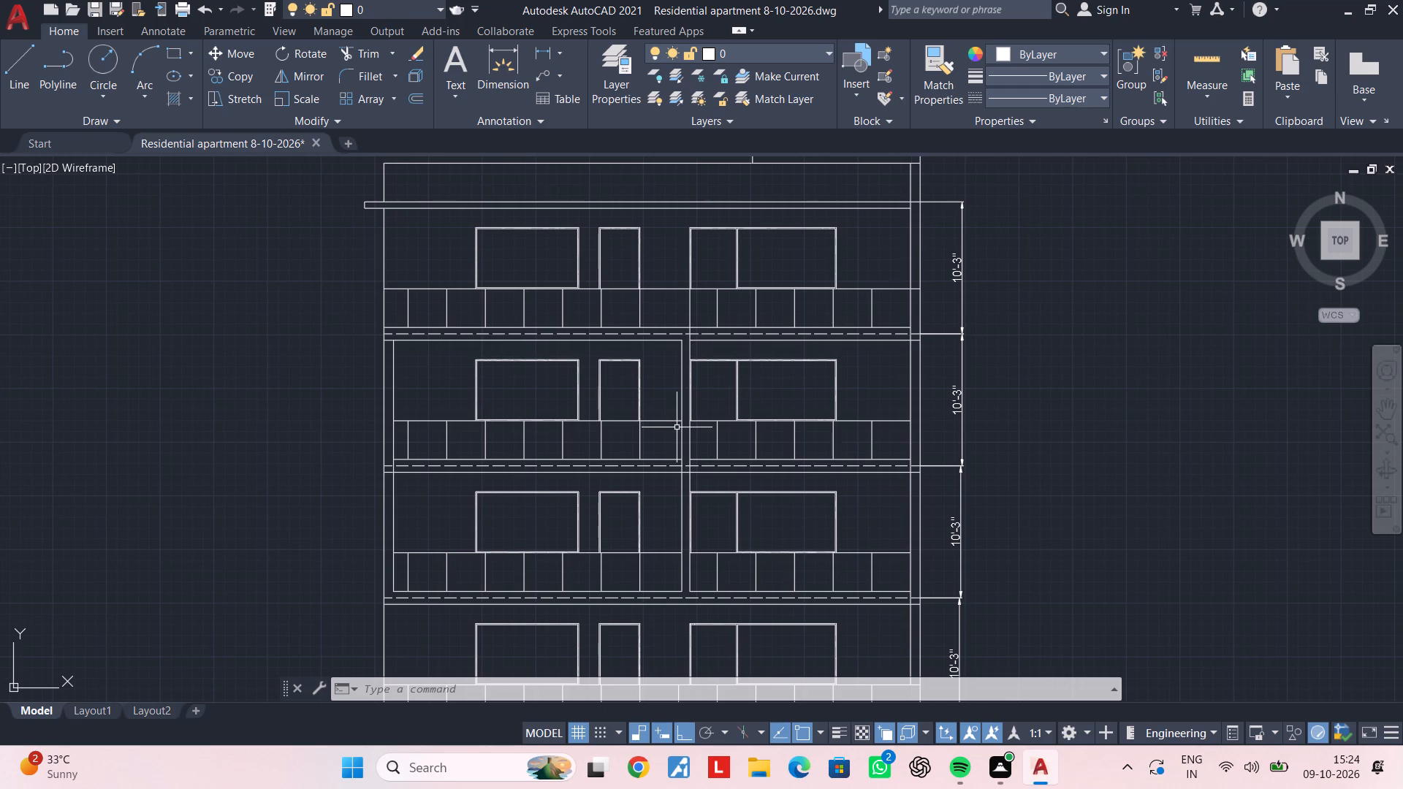
key("Escape")
Extend the outer edge line of the wide right-hand window up to the slab above on the fourth and third storeys from the top.
middle_click_drag(791, 420, 675, 429)
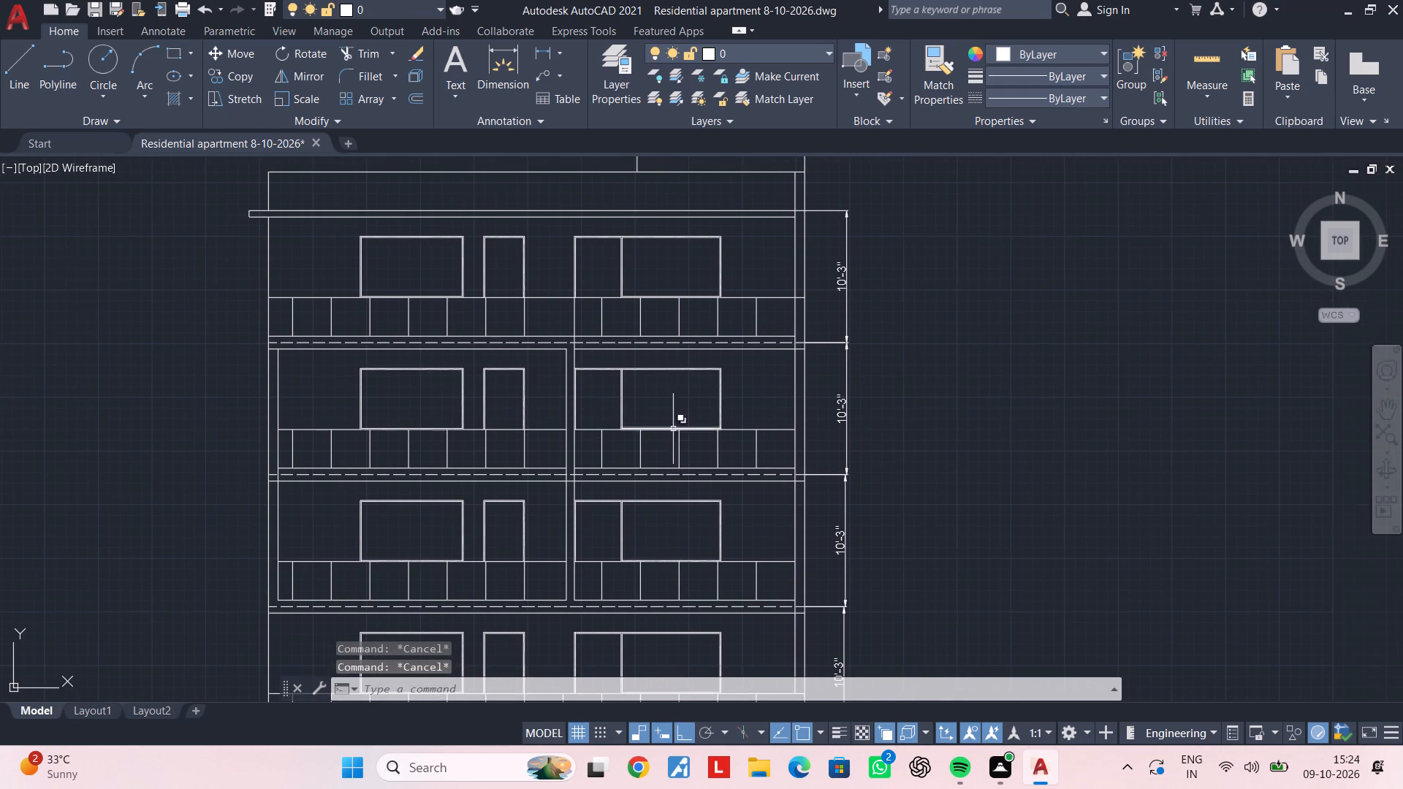
middle_click_drag(713, 522, 679, 393)
scroll(694, 525, "up", 3)
middle_click_drag(679, 481, 684, 552)
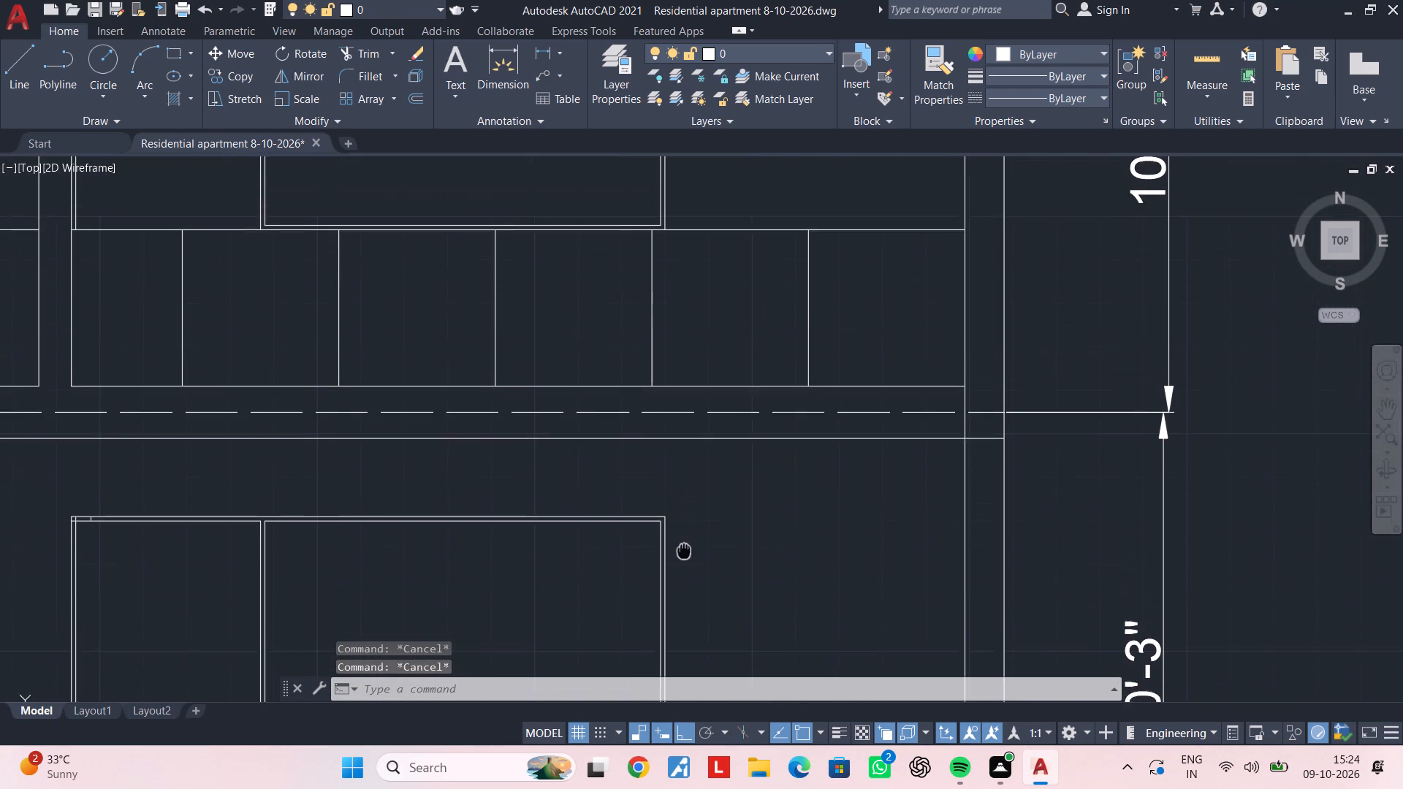
middle_click_drag(684, 552, 682, 560)
key("Escape")
key("Escape")
key("e")
type("X")
key("space")
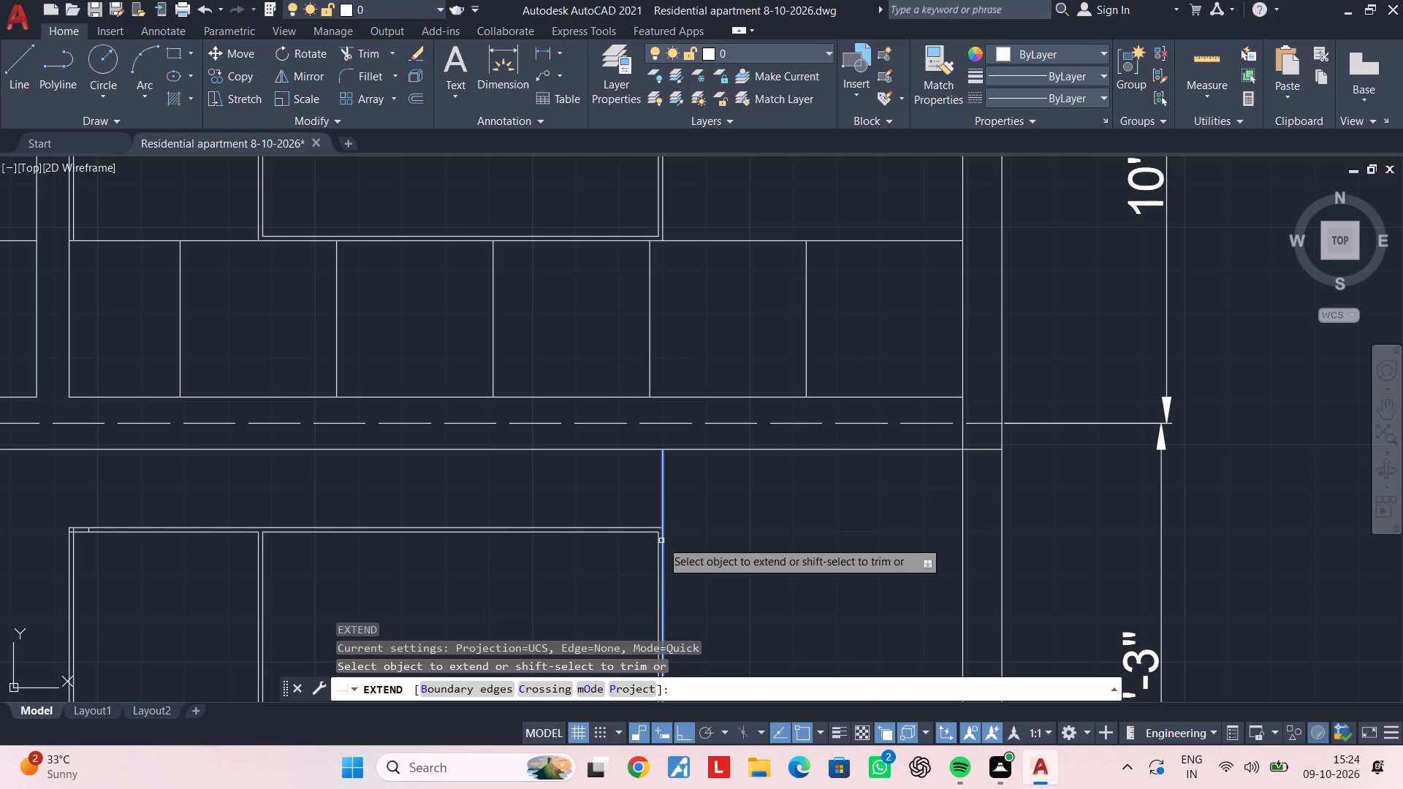
left_click(661, 541)
middle_click_drag(673, 447, 625, 706)
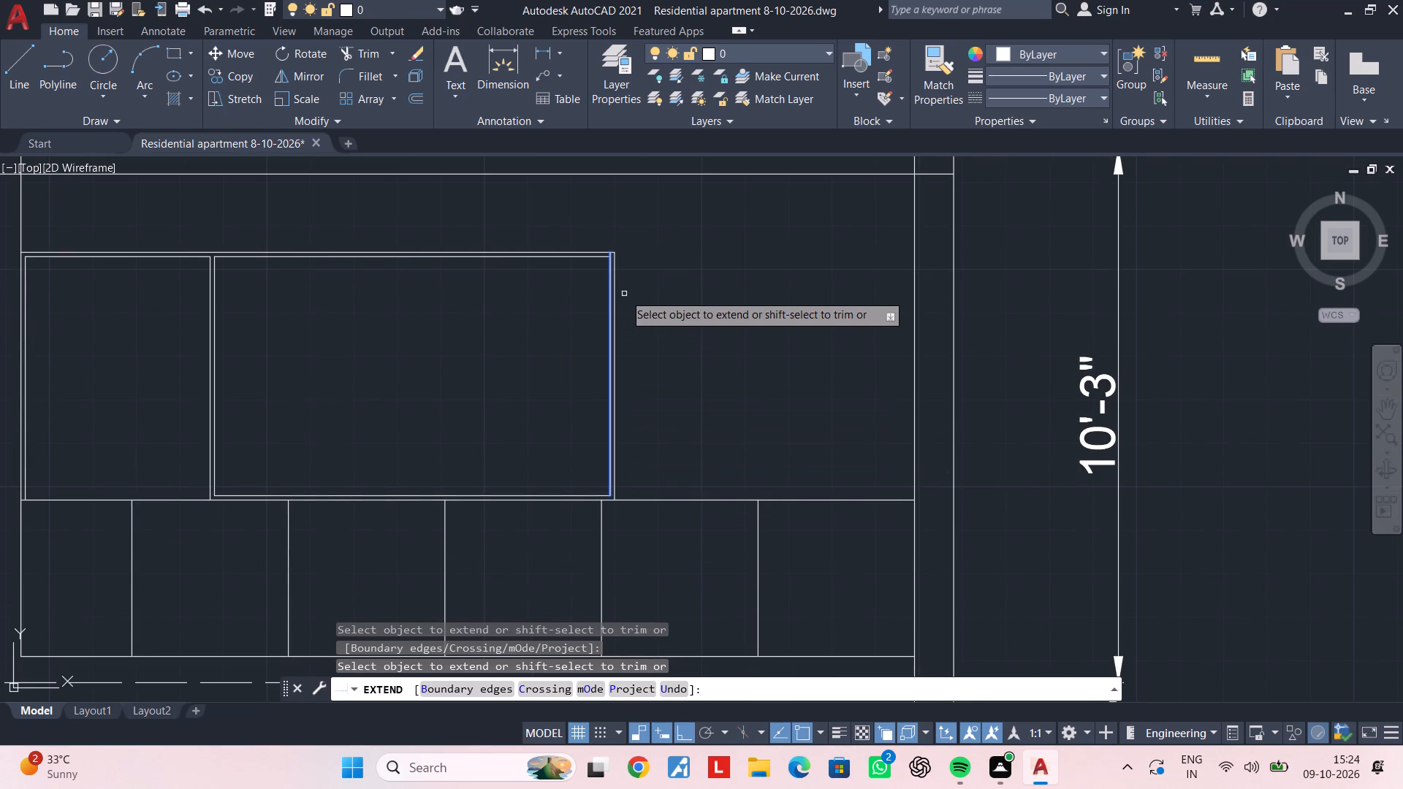
left_click(615, 288)
Extend the outer edge line of the wide right-hand window up to the slab above on the second and topmost storeys.
scroll(665, 278, "down", 2)
middle_click_drag(665, 283, 665, 532)
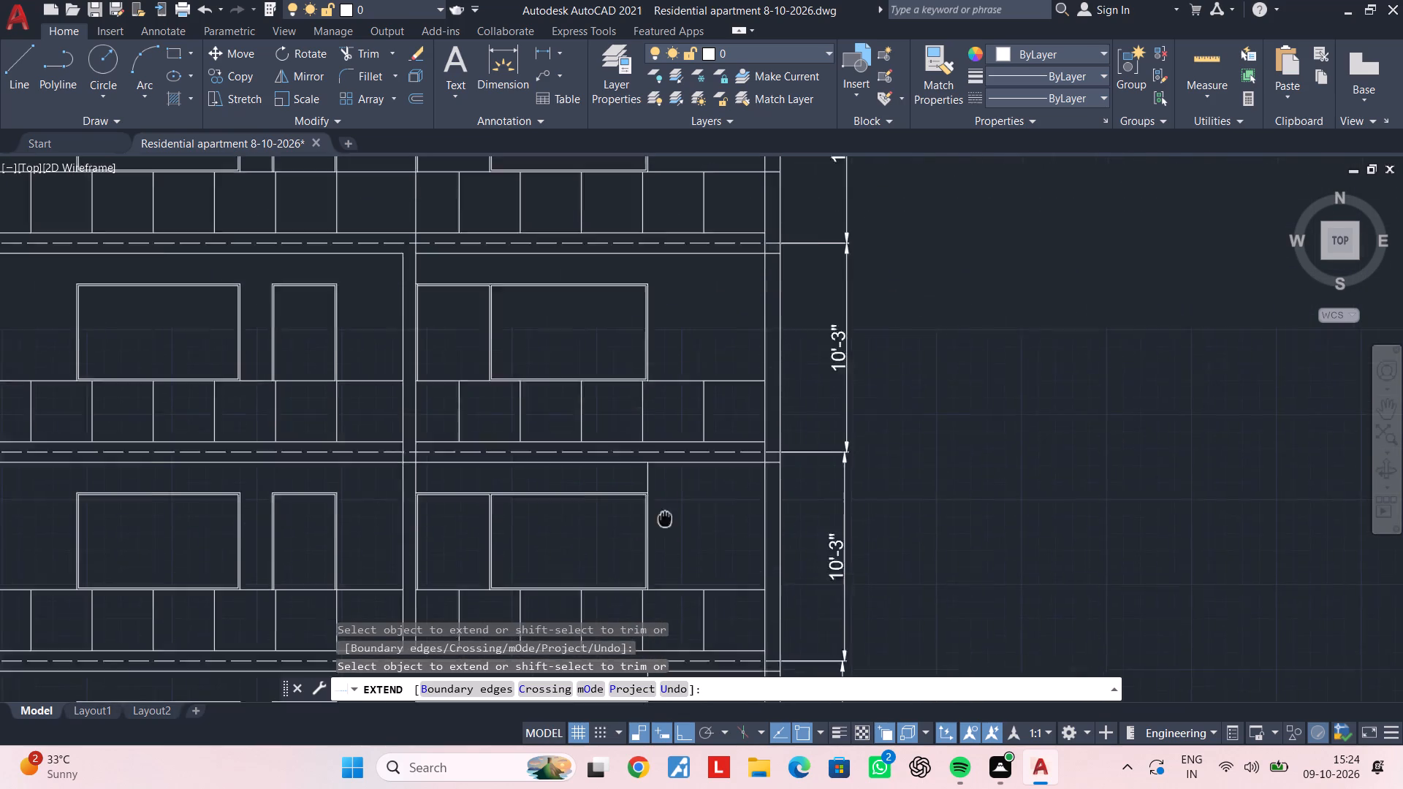
middle_click_drag(665, 532, 664, 597)
scroll(660, 386, "up", 1)
left_click(635, 388)
middle_click_drag(693, 350, 685, 674)
left_click(627, 394)
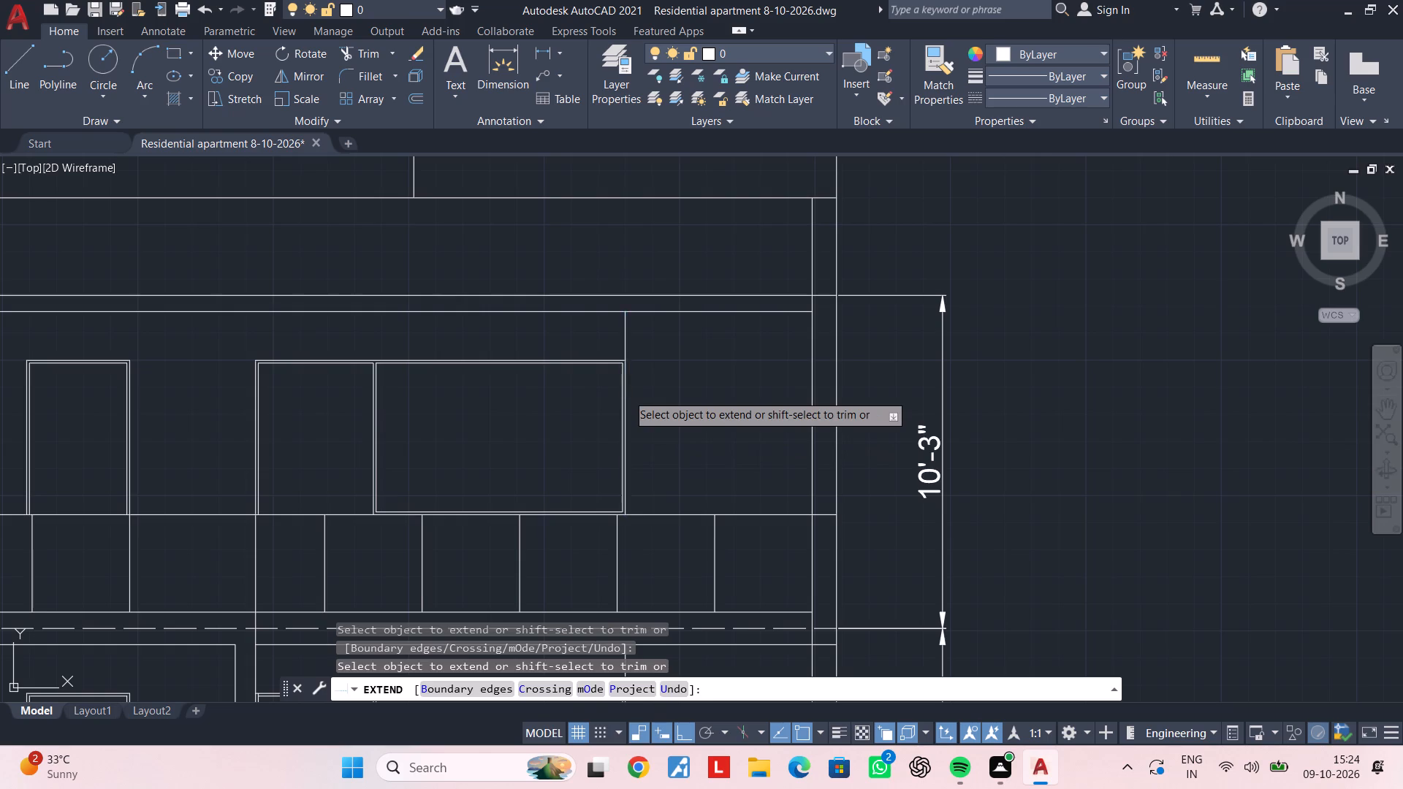
key("Escape")
scroll(739, 487, "down", 2)
middle_click_drag(742, 493, 666, 492)
key("Escape")
key("Escape")
key("Escape")
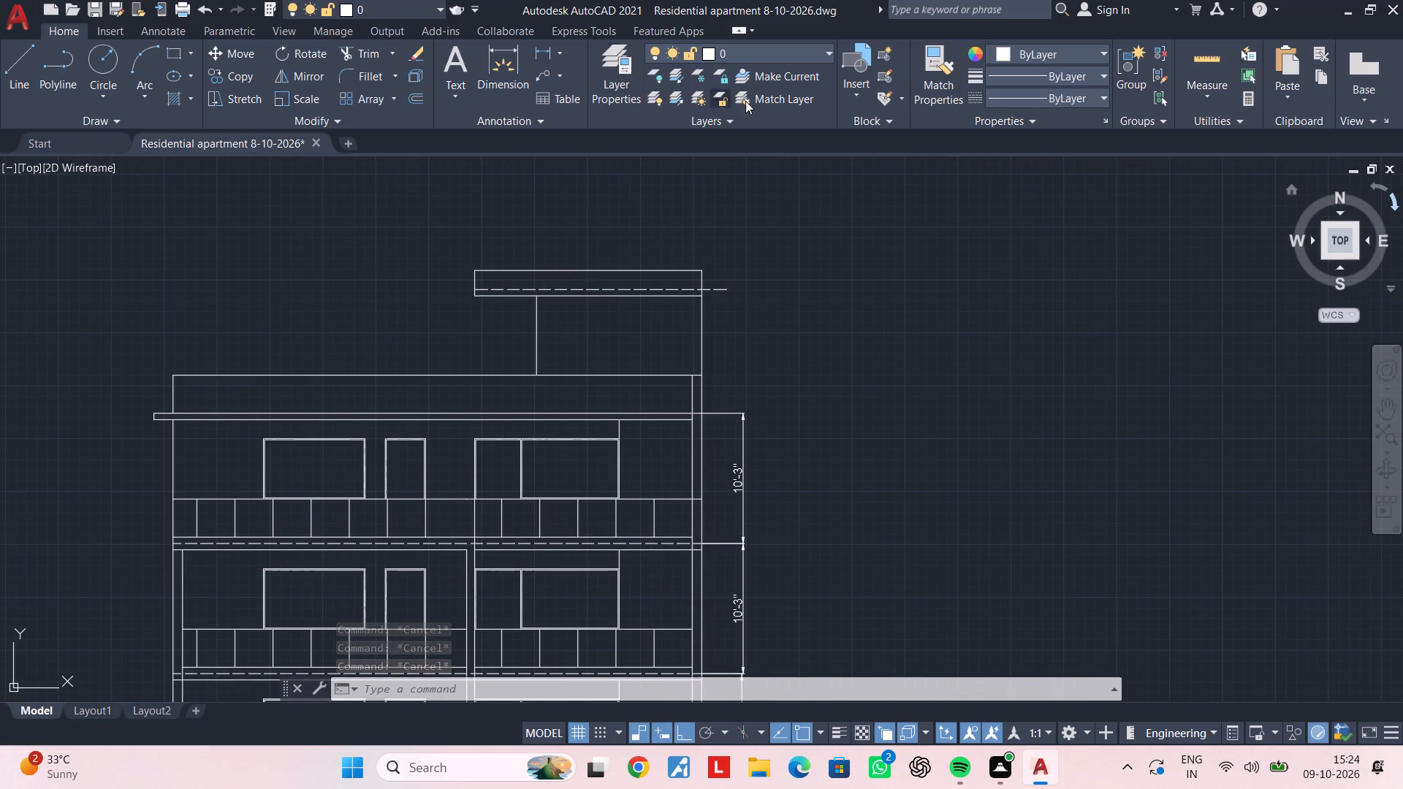
Add a vertical linear dimension from the roof slab to the stair room roof's dashed line, aligned with the storey-height dimensions.
left_click(542, 54)
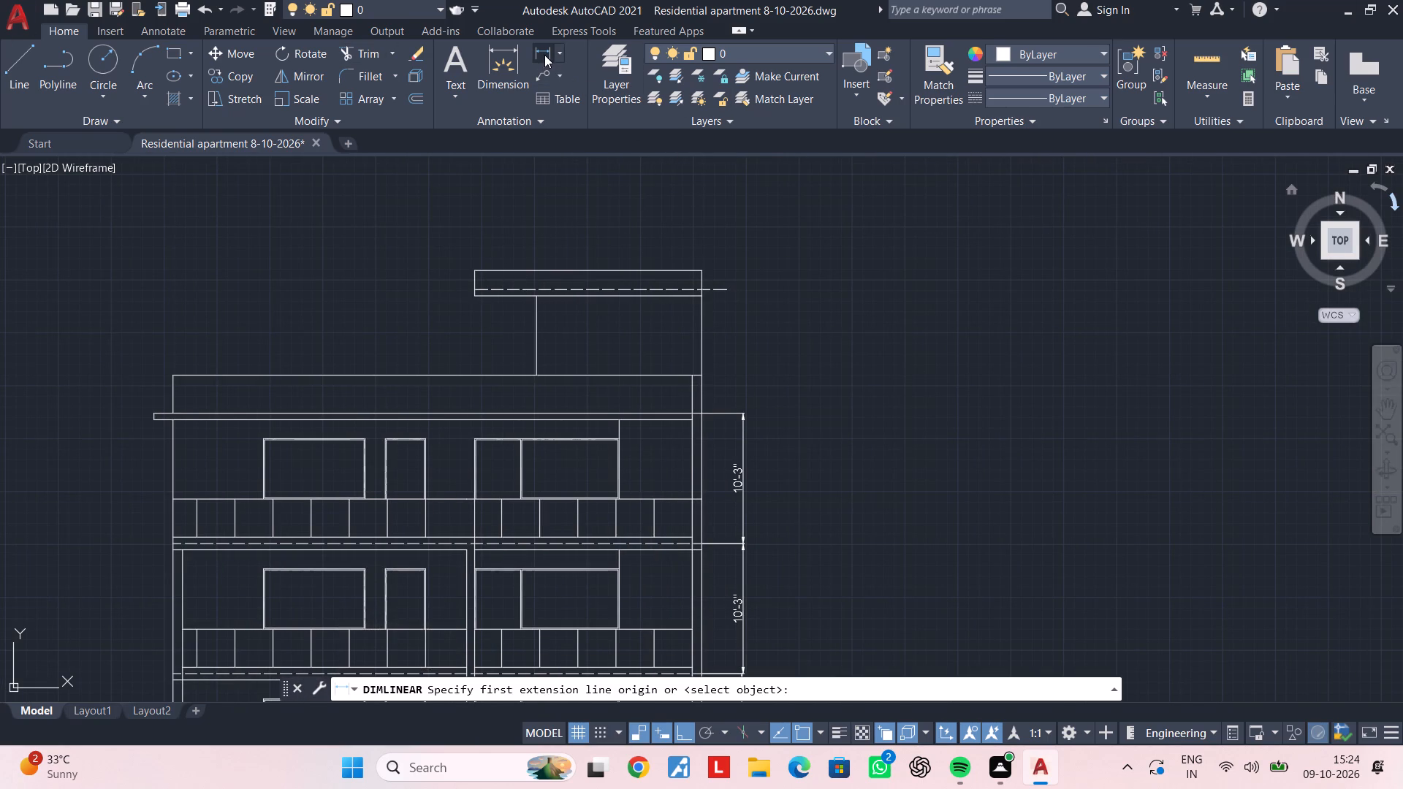
scroll(753, 422, "up", 1)
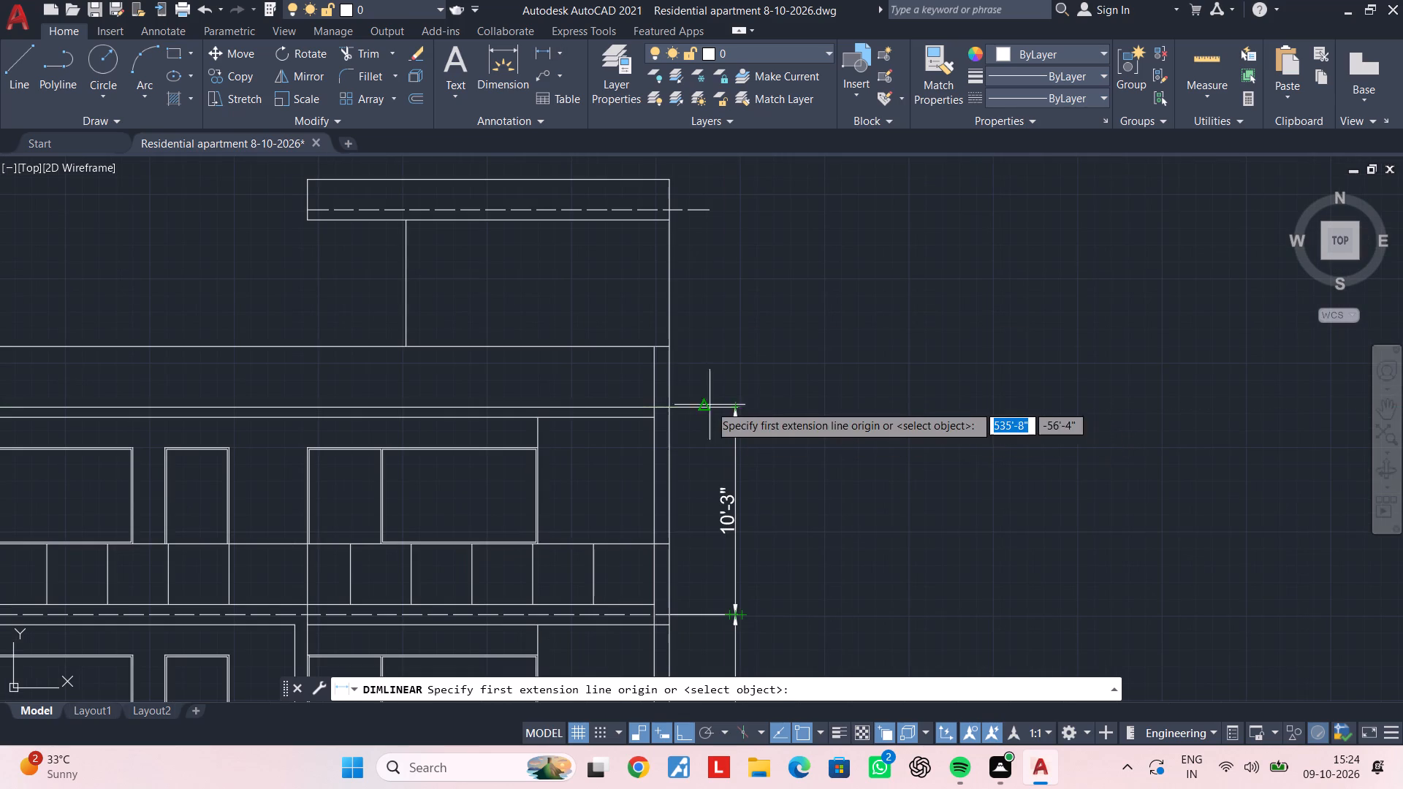
left_click(672, 403)
left_click(672, 205)
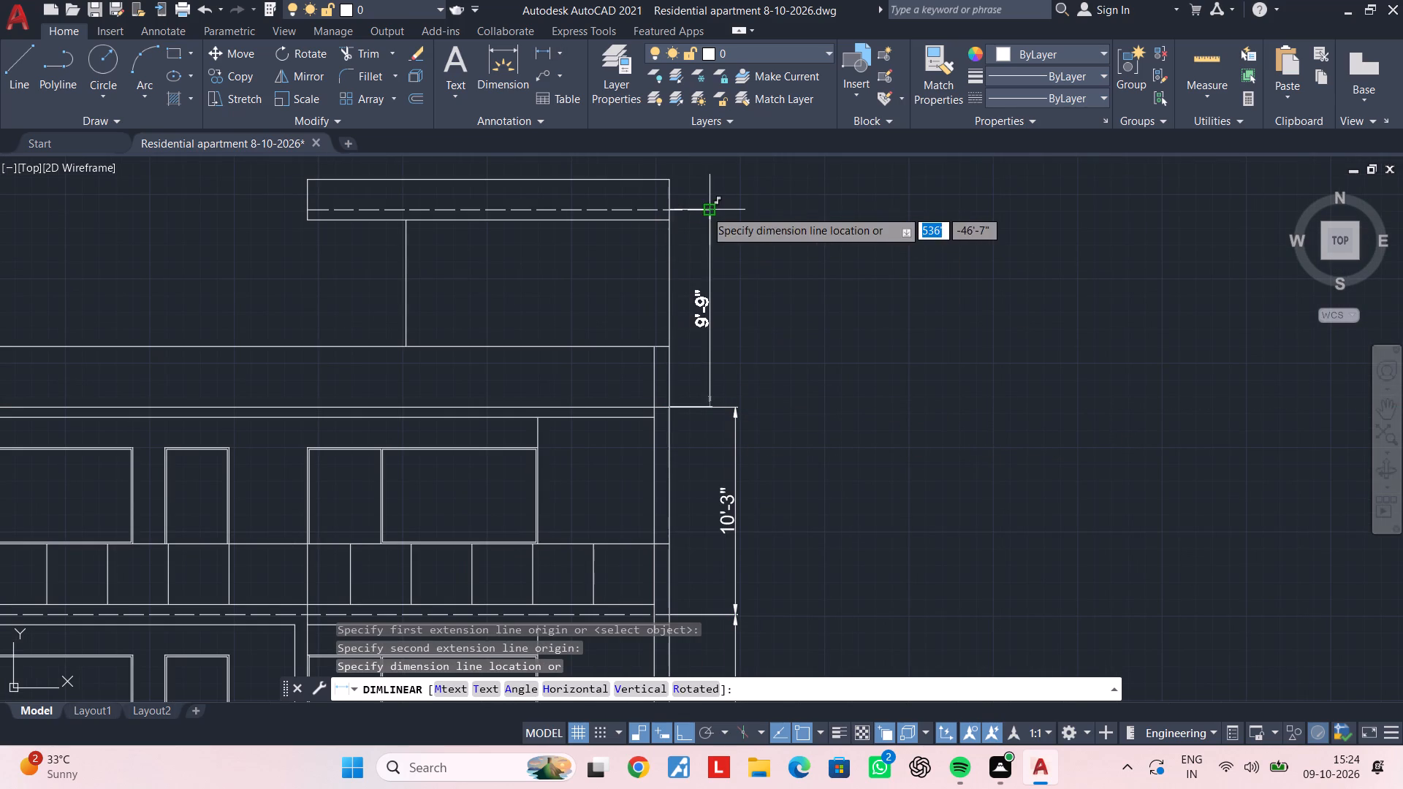
left_click(734, 407)
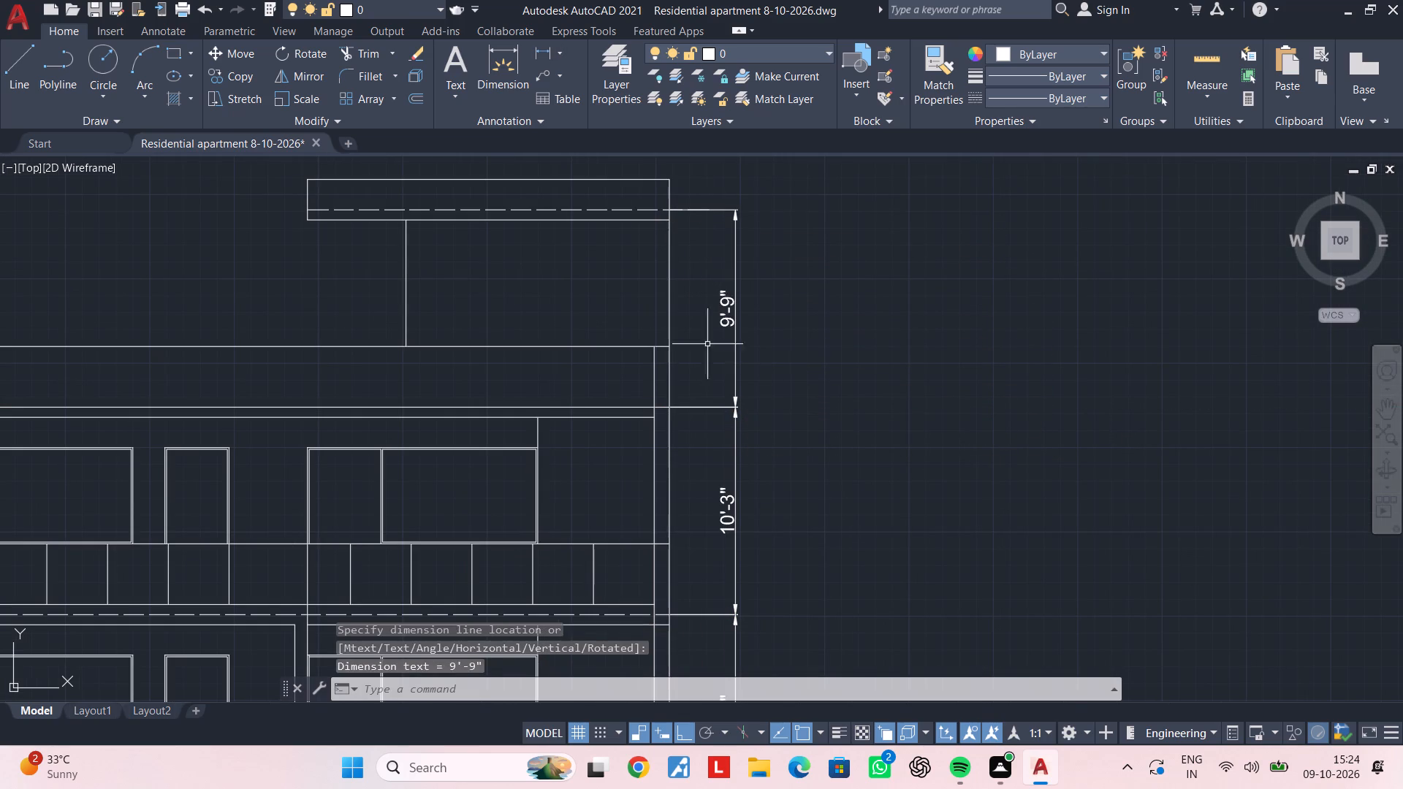
key("Escape")
key("Escape")
key("Escape")
key("Escape")
key("Escape")
key("Escape")
key("Escape")
Add a vertical linear dimension from the stair room roof's dashed line to its top edge, aligned with the dimension chain below.
middle_click_drag(683, 263, 680, 299)
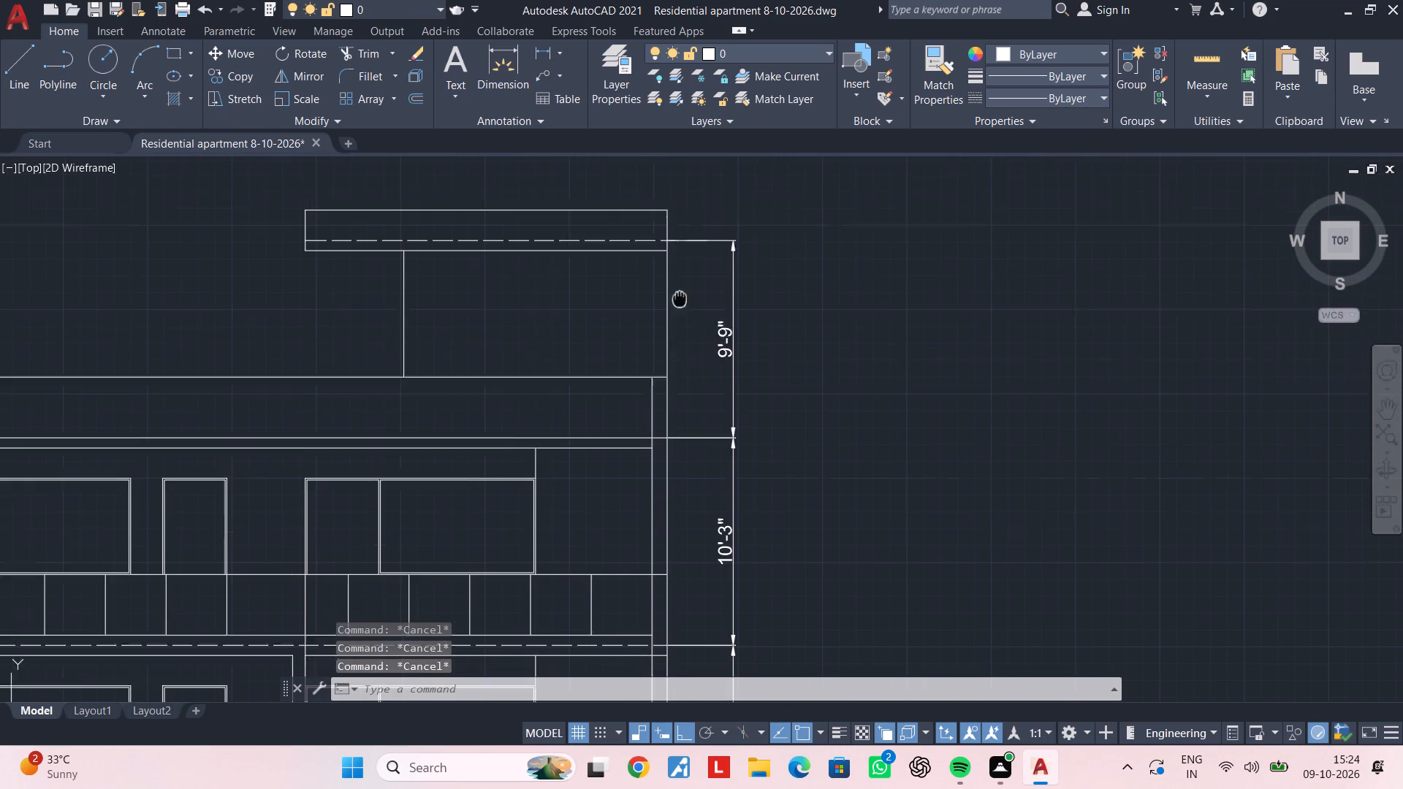
middle_click_drag(680, 299, 676, 321)
key("space")
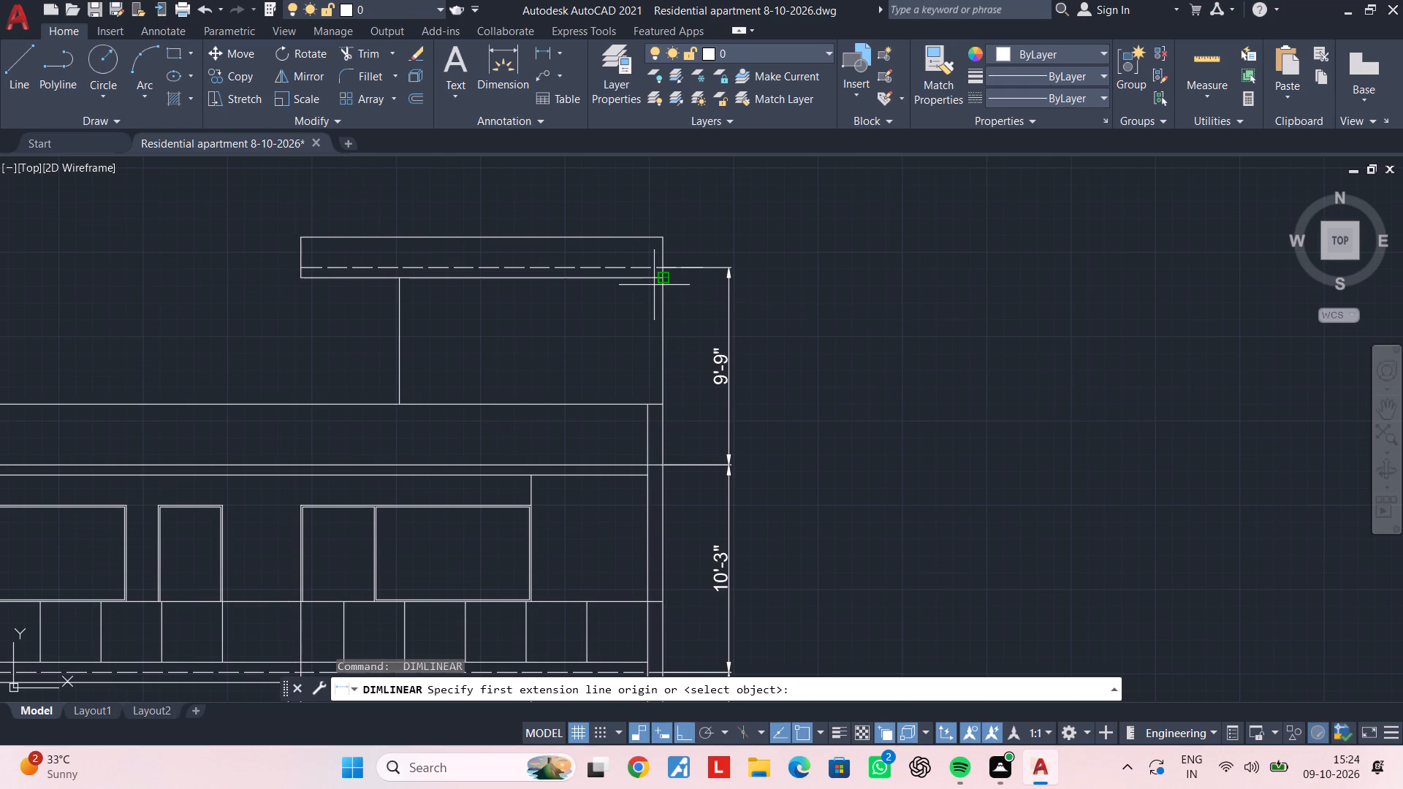
scroll(661, 281, "up", 3)
left_click(653, 227)
scroll(655, 217, "down", 1)
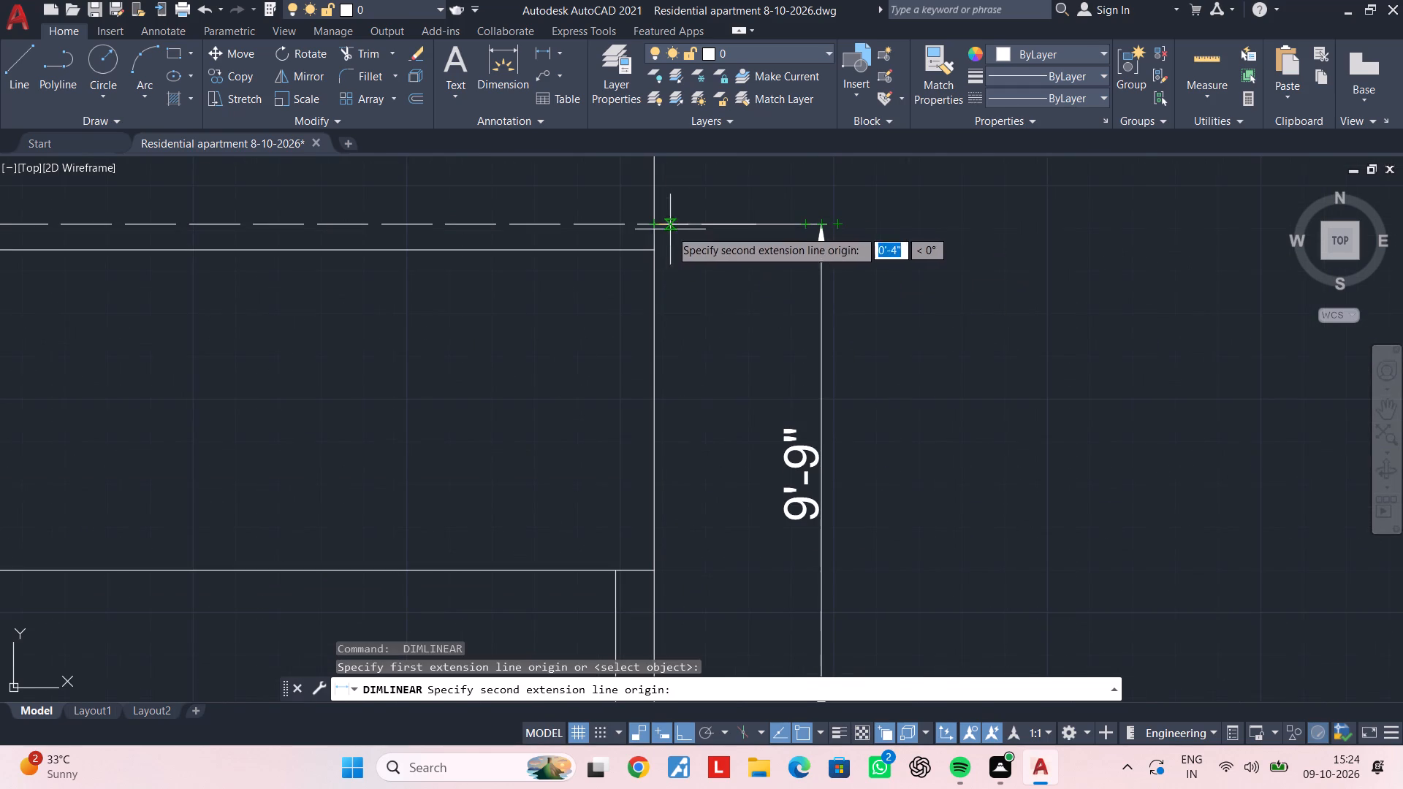
middle_click(671, 381)
scroll(667, 281, "down", 2)
middle_click_drag(667, 281, 669, 402)
scroll(663, 352, "up", 2)
left_click(663, 351)
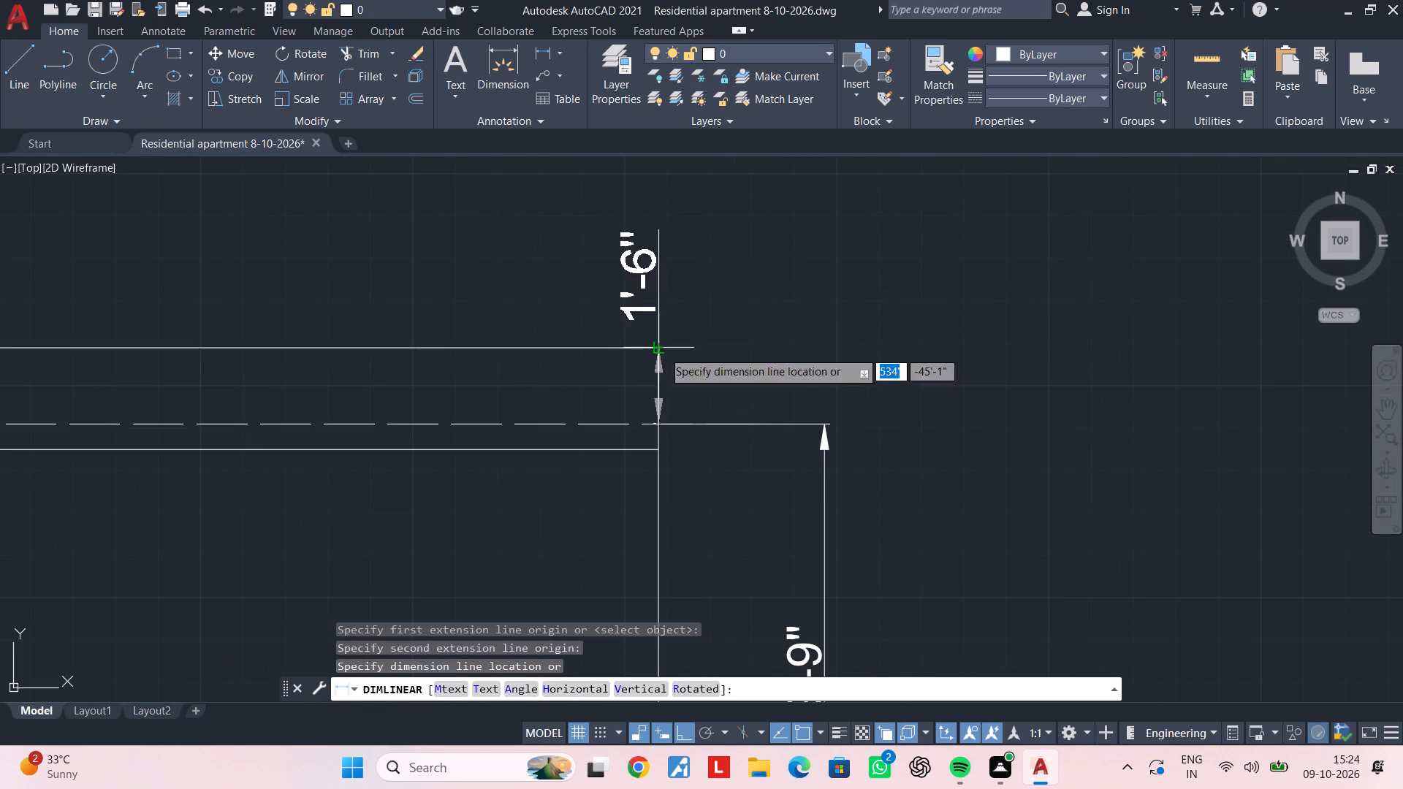
left_click(824, 422)
scroll(657, 389, "down", 3)
Add a horizontal linear dimension across the roof slab overhang, from its outer end to the left wall, just above the slab.
middle_click_drag(657, 389, 751, 350)
middle_click_drag(574, 389, 664, 379)
middle_click_drag(593, 384, 698, 352)
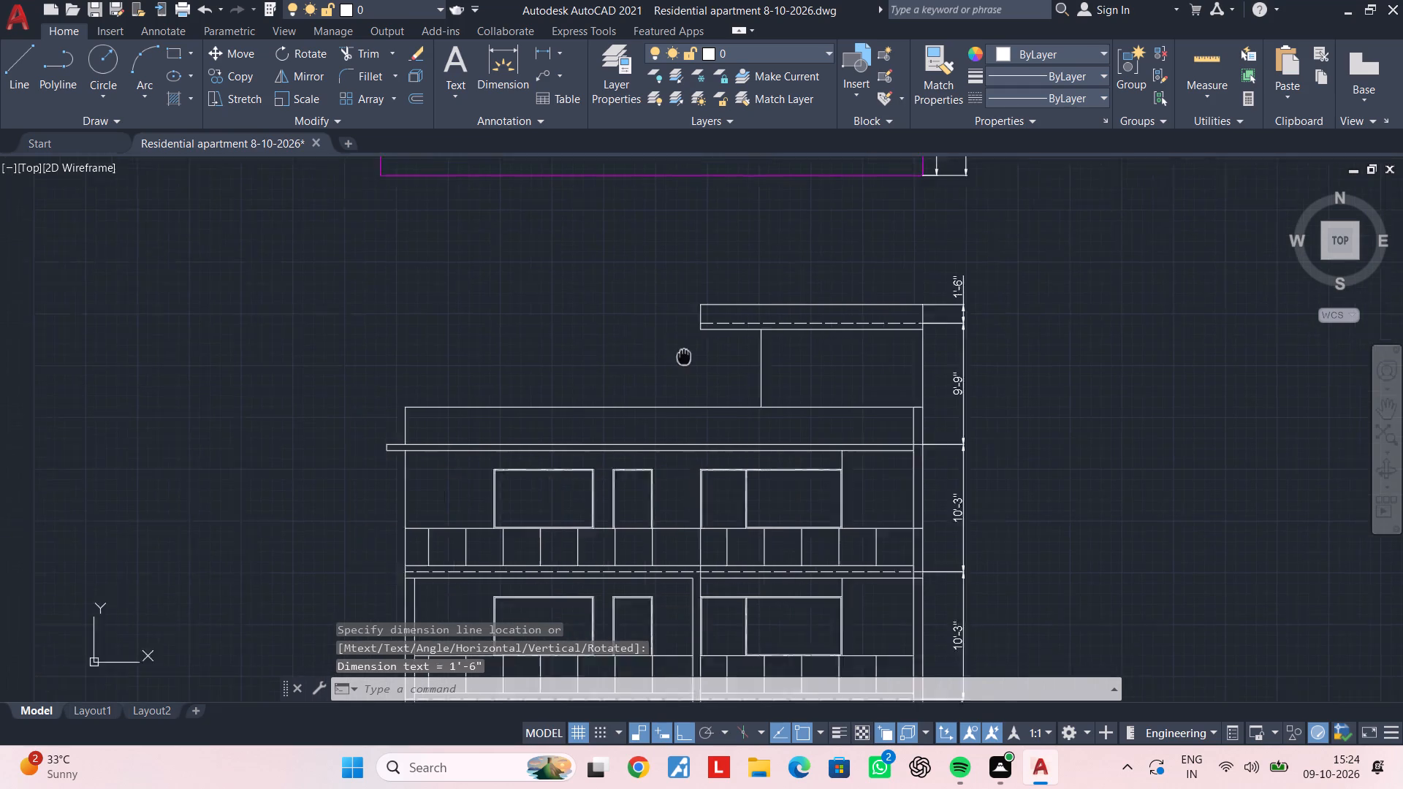
middle_click_drag(698, 352, 736, 344)
scroll(645, 352, "down", 1)
middle_click_drag(645, 352, 769, 310)
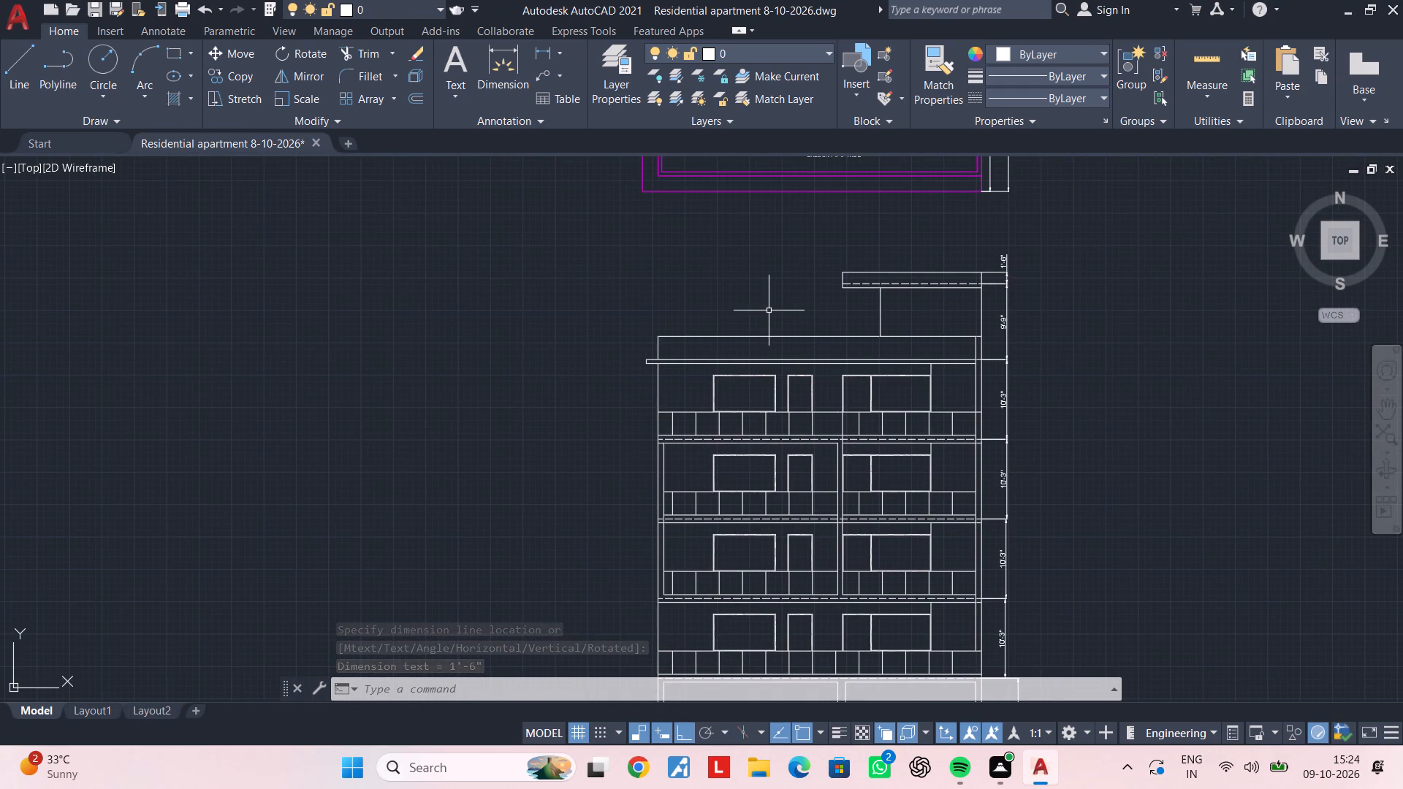
middle_click_drag(742, 350, 765, 343)
key("space")
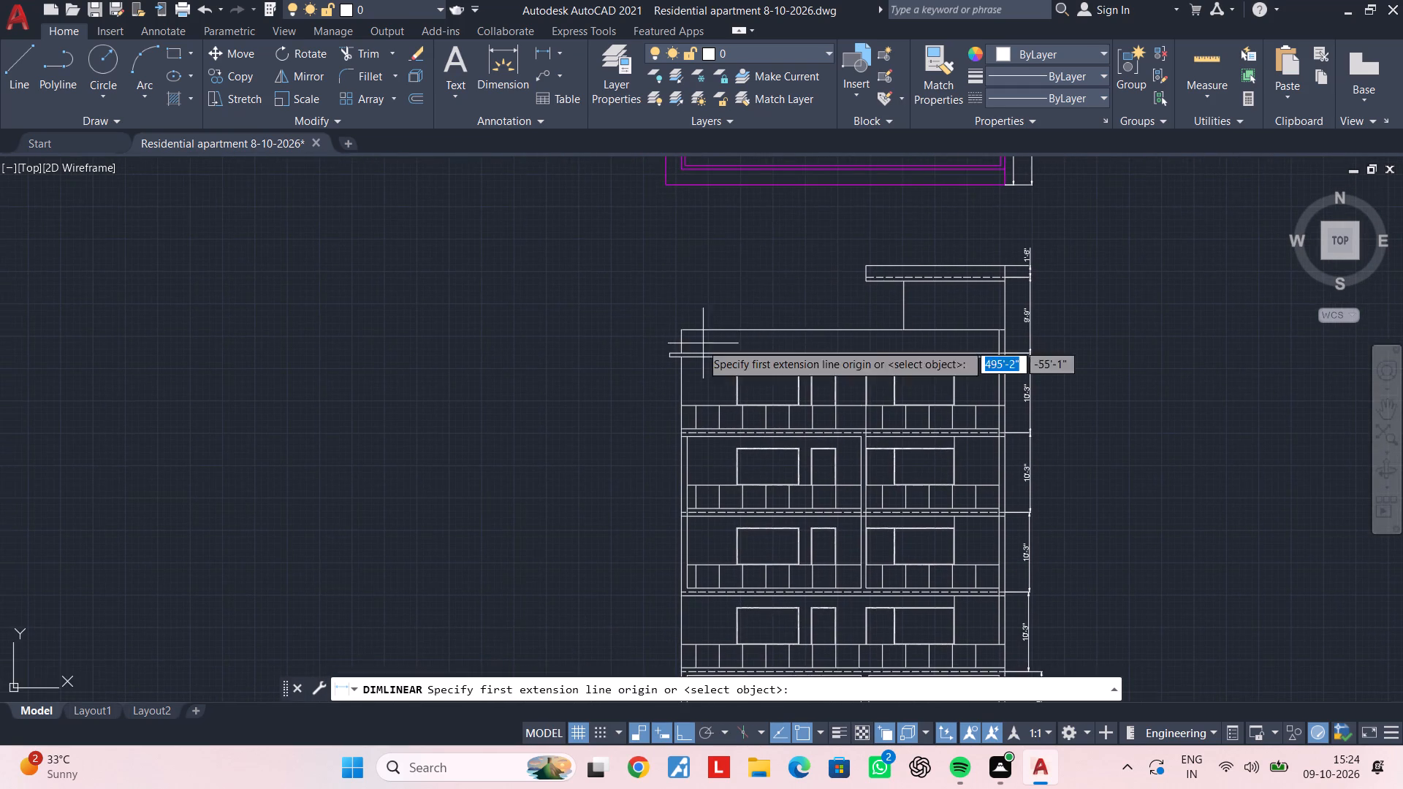
scroll(655, 362, "up", 5)
left_click(687, 293)
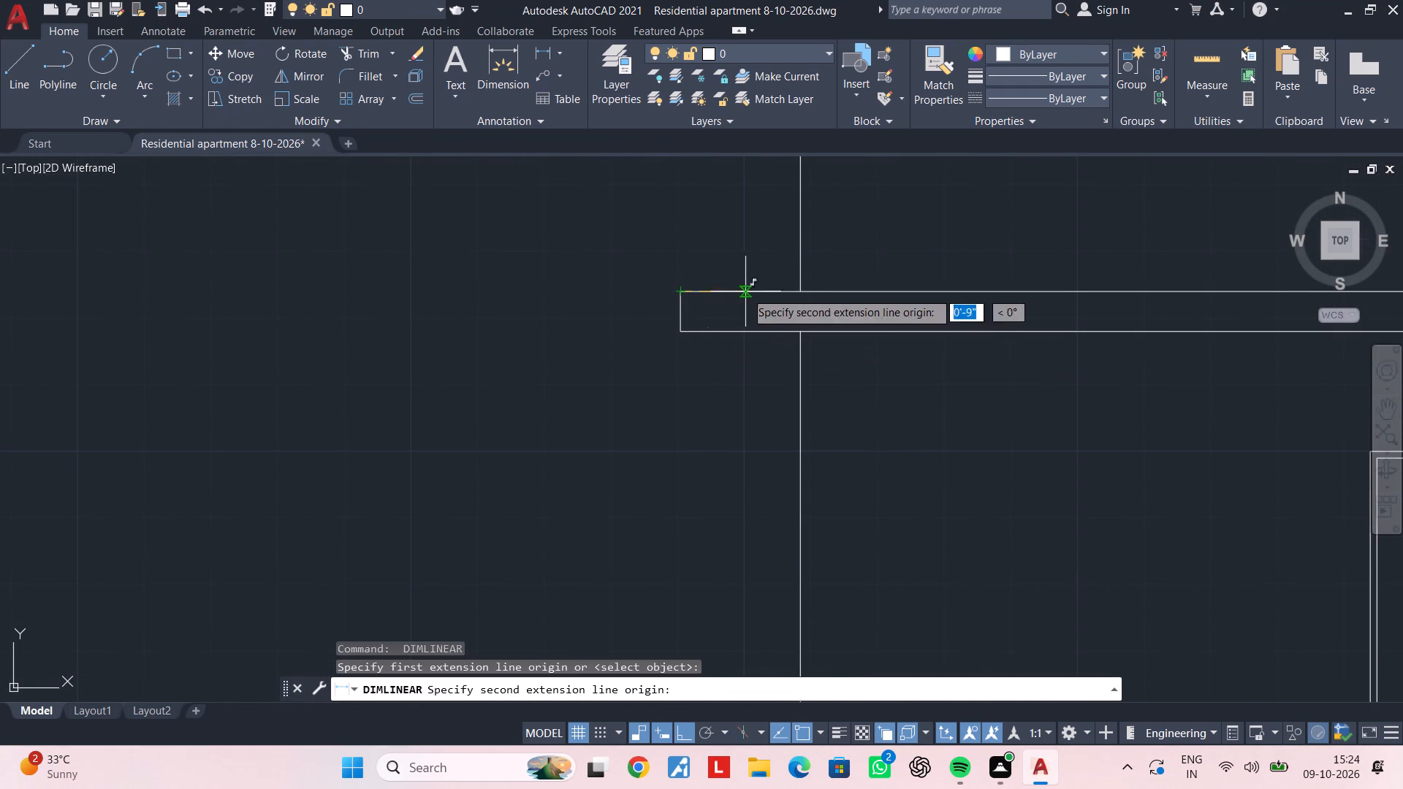
left_click(805, 289)
left_click(754, 262)
scroll(781, 270, "down", 3)
middle_click_drag(789, 277, 666, 254)
middle_click_drag(673, 309, 672, 278)
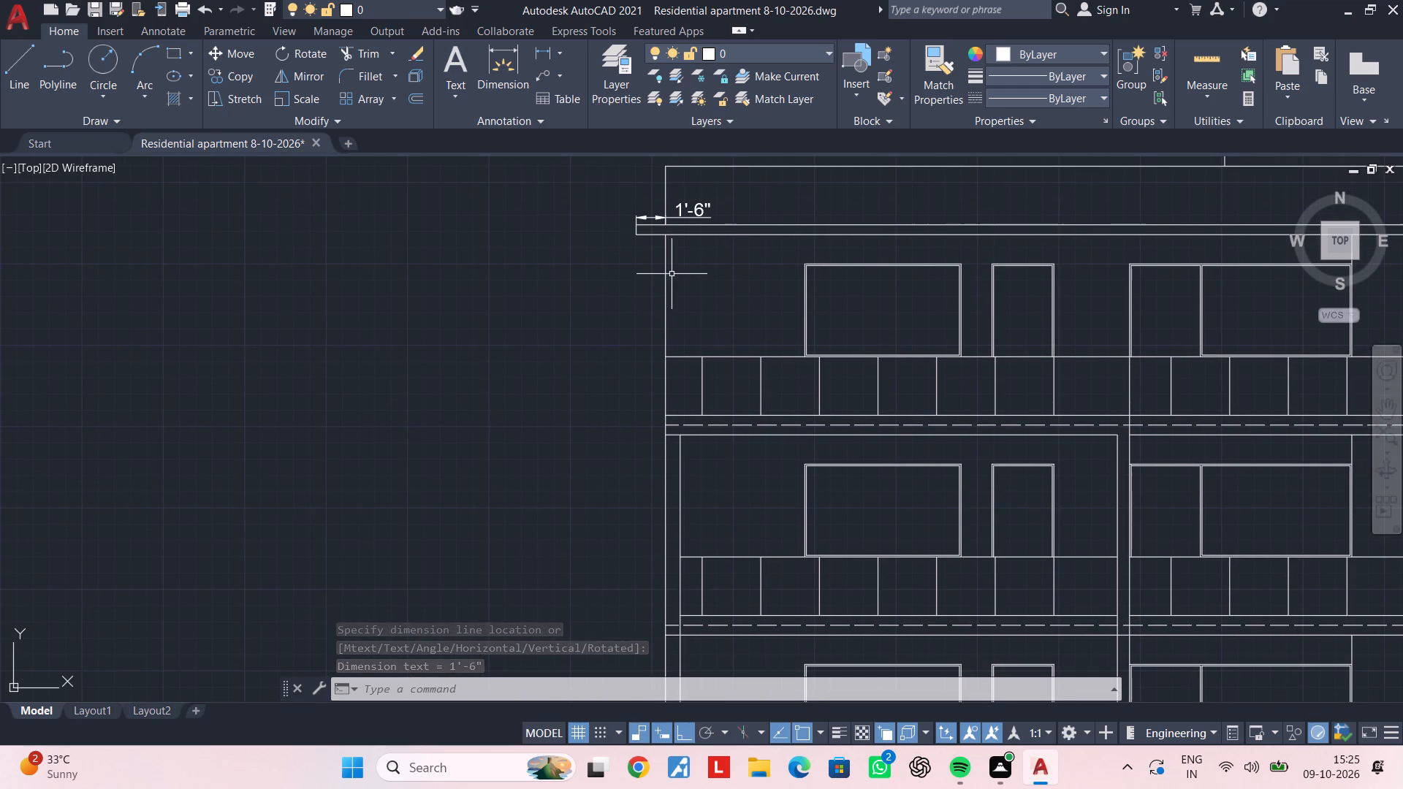
key("Escape")
key("Escape")
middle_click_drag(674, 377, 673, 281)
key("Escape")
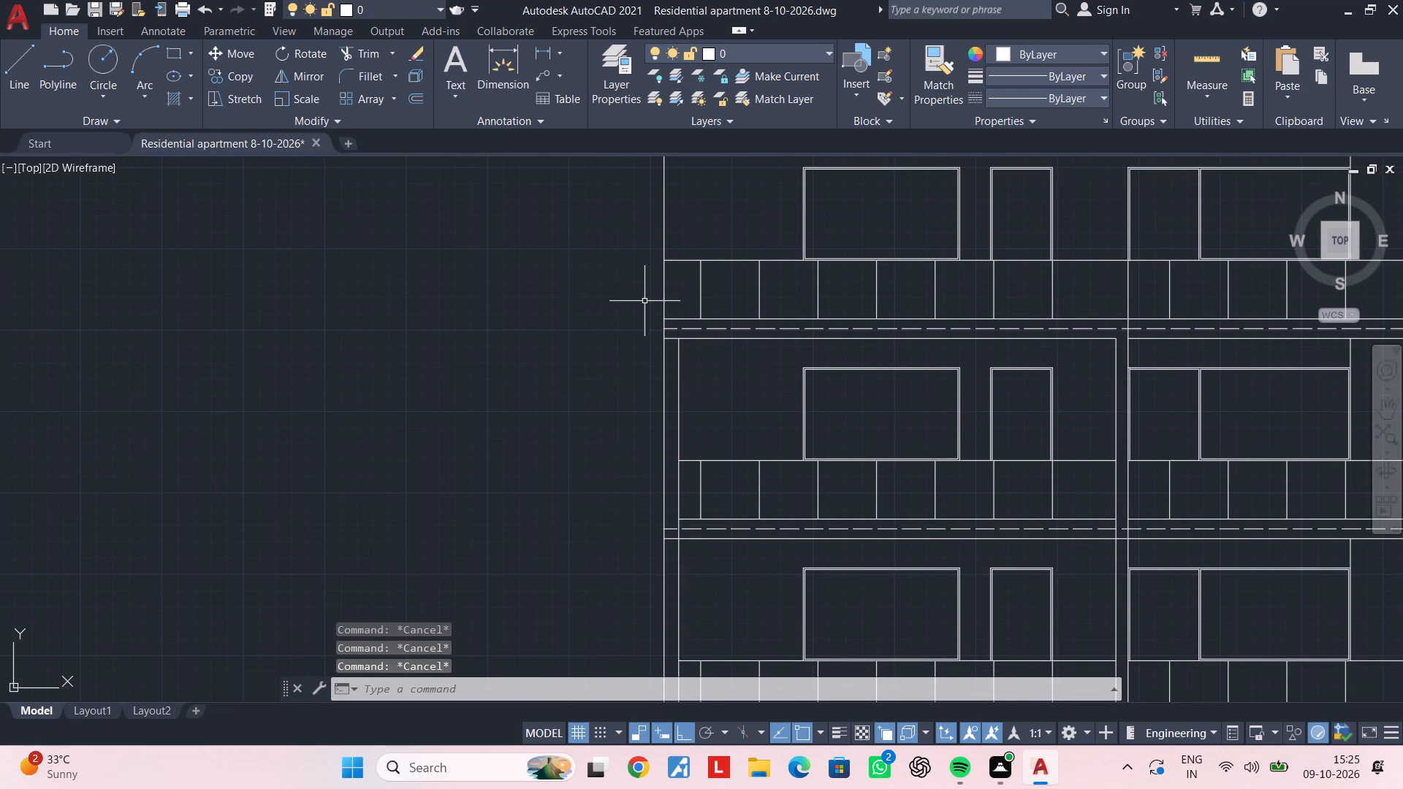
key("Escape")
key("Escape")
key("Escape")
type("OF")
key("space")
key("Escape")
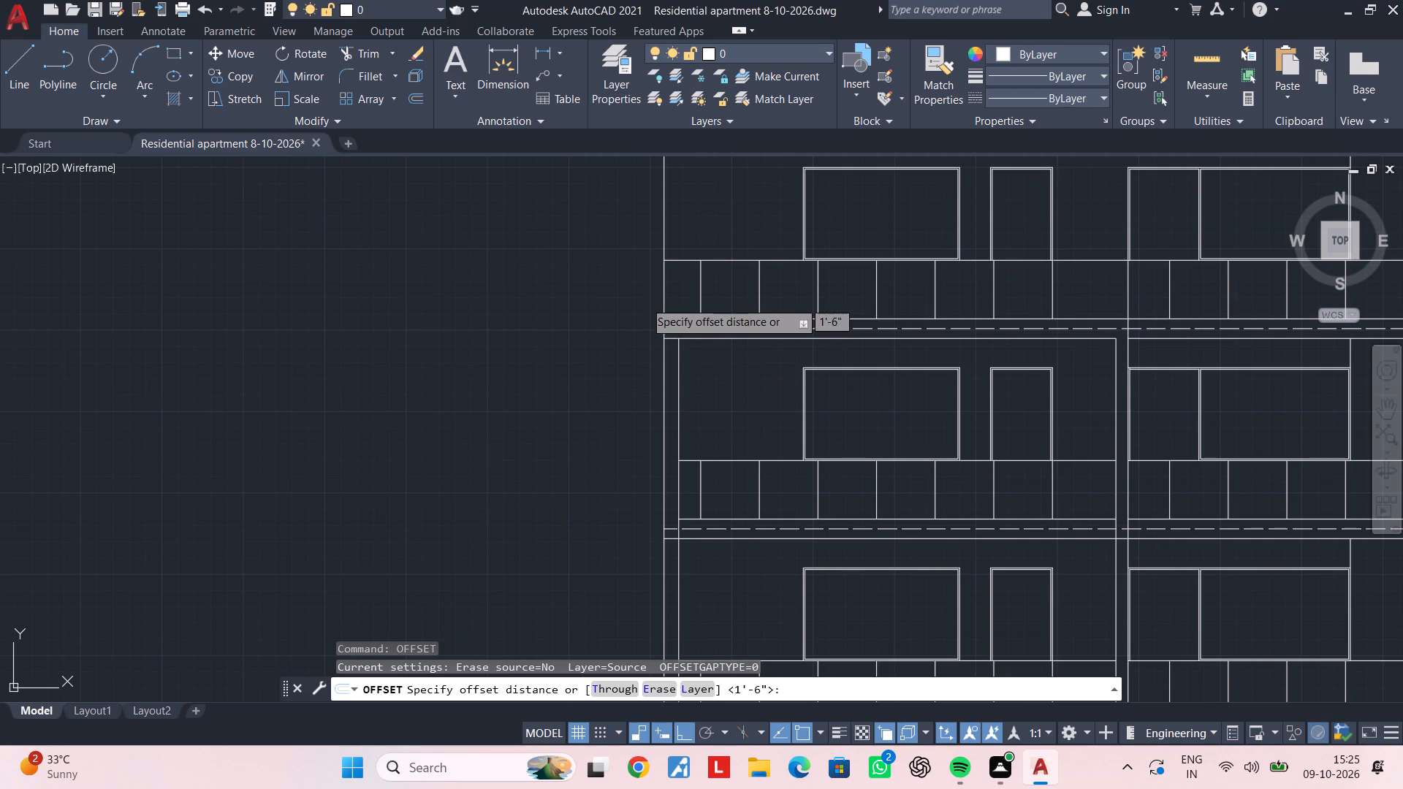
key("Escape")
Stretch the lower end of the roof slab overhang's end line about 33'-0" straight down, beside the fourth storey from the top.
scroll(641, 301, "down", 1)
middle_click_drag(641, 312, 618, 398)
key("Escape")
scroll(607, 277, "up", 4)
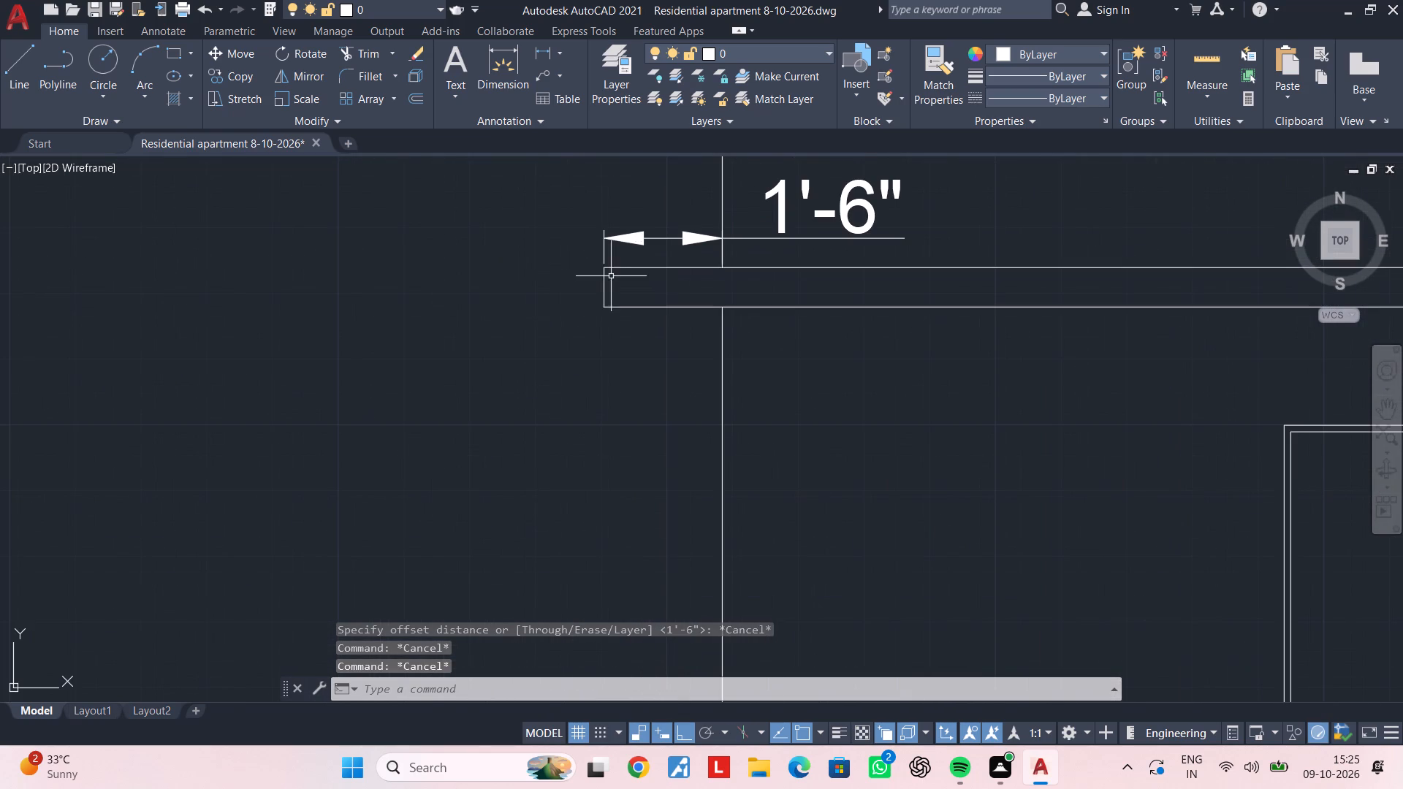
left_click(602, 284)
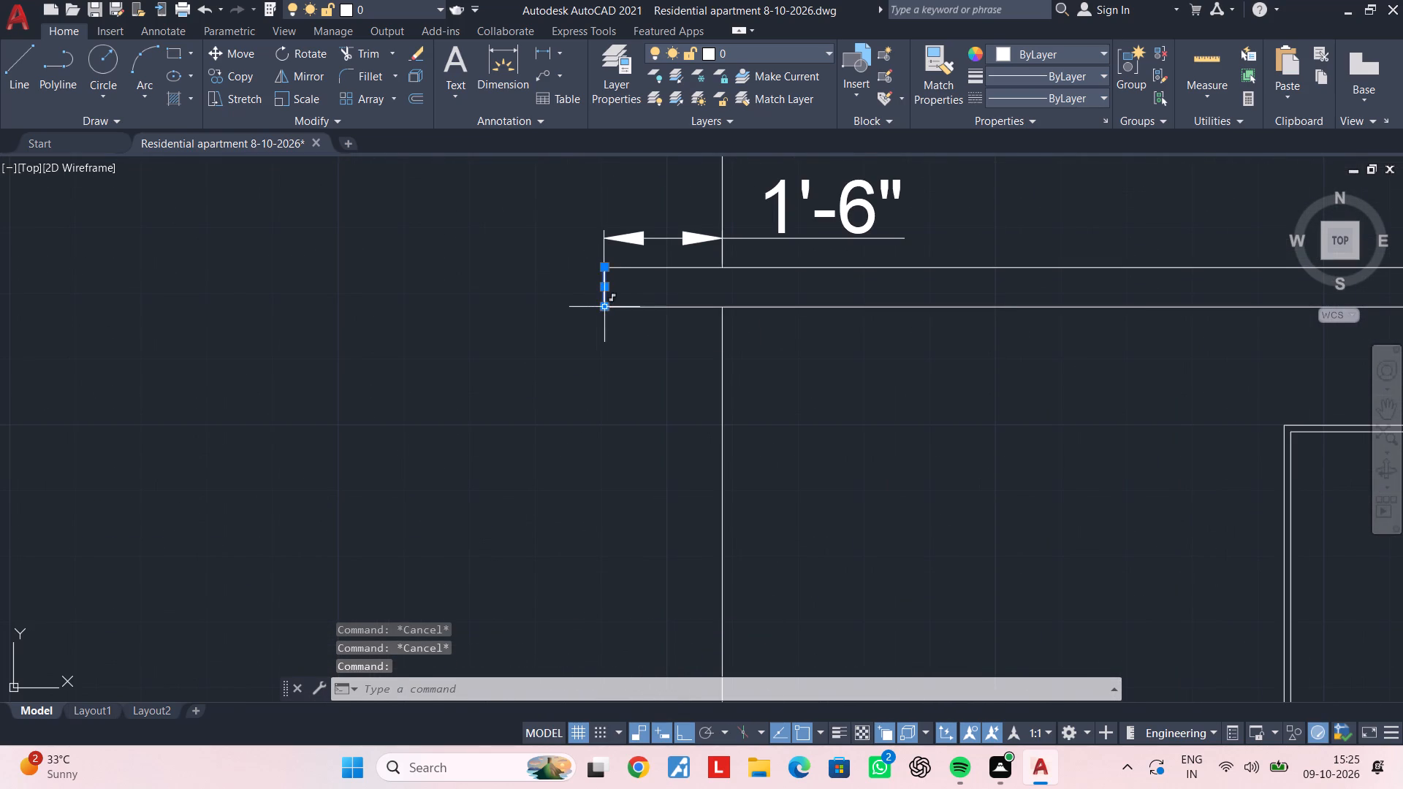
left_click(602, 308)
scroll(612, 411, "down", 3)
middle_click_drag(612, 411, 633, 69)
middle_click_drag(650, 552, 645, 343)
left_click(615, 472)
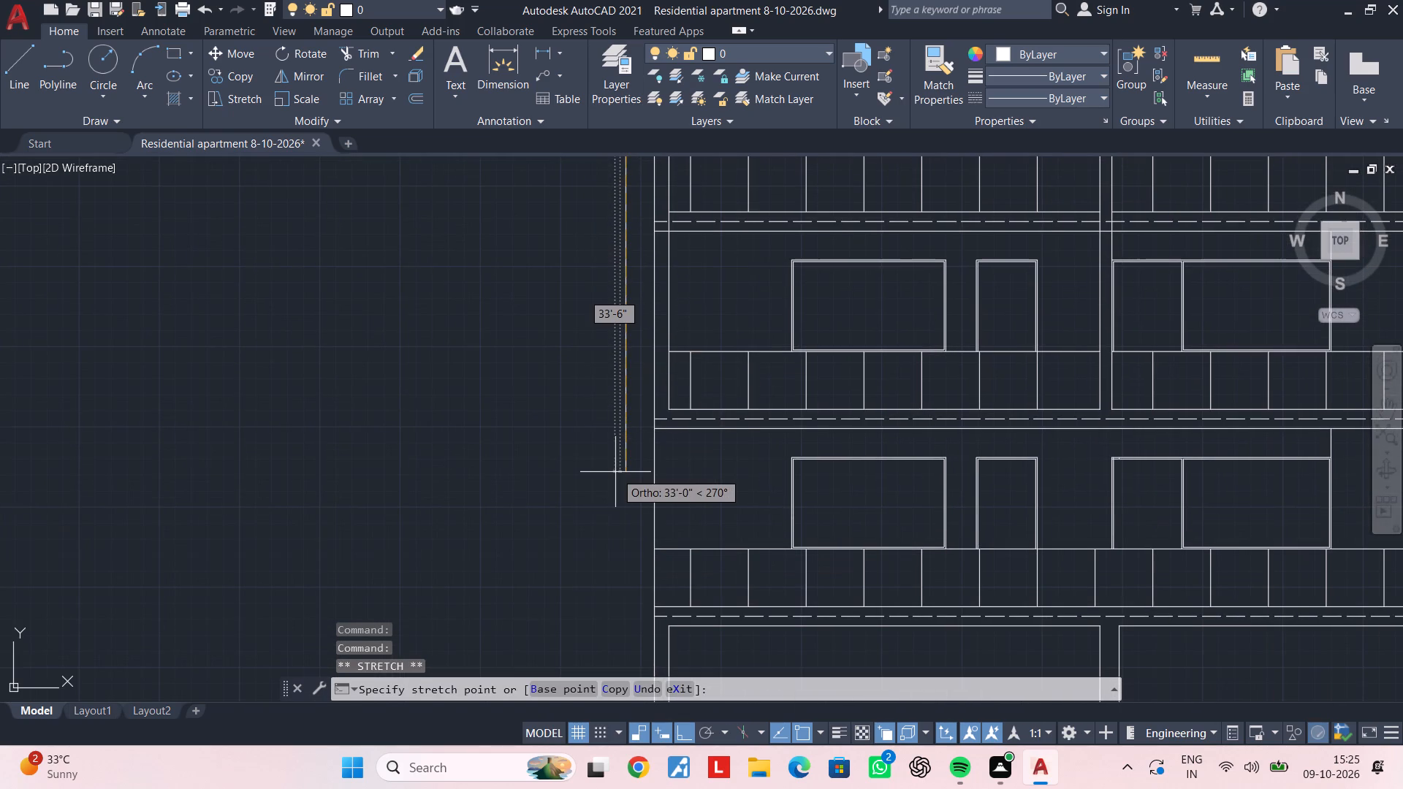
key("Escape")
key("Escape")
key("Escape")
key("Escape")
Examine the stretched vertical line alongside the left wall and balcony slabs, down to its lower end.
scroll(577, 317, "down", 3)
middle_click_drag(579, 318, 564, 467)
scroll(564, 467, "up", 2)
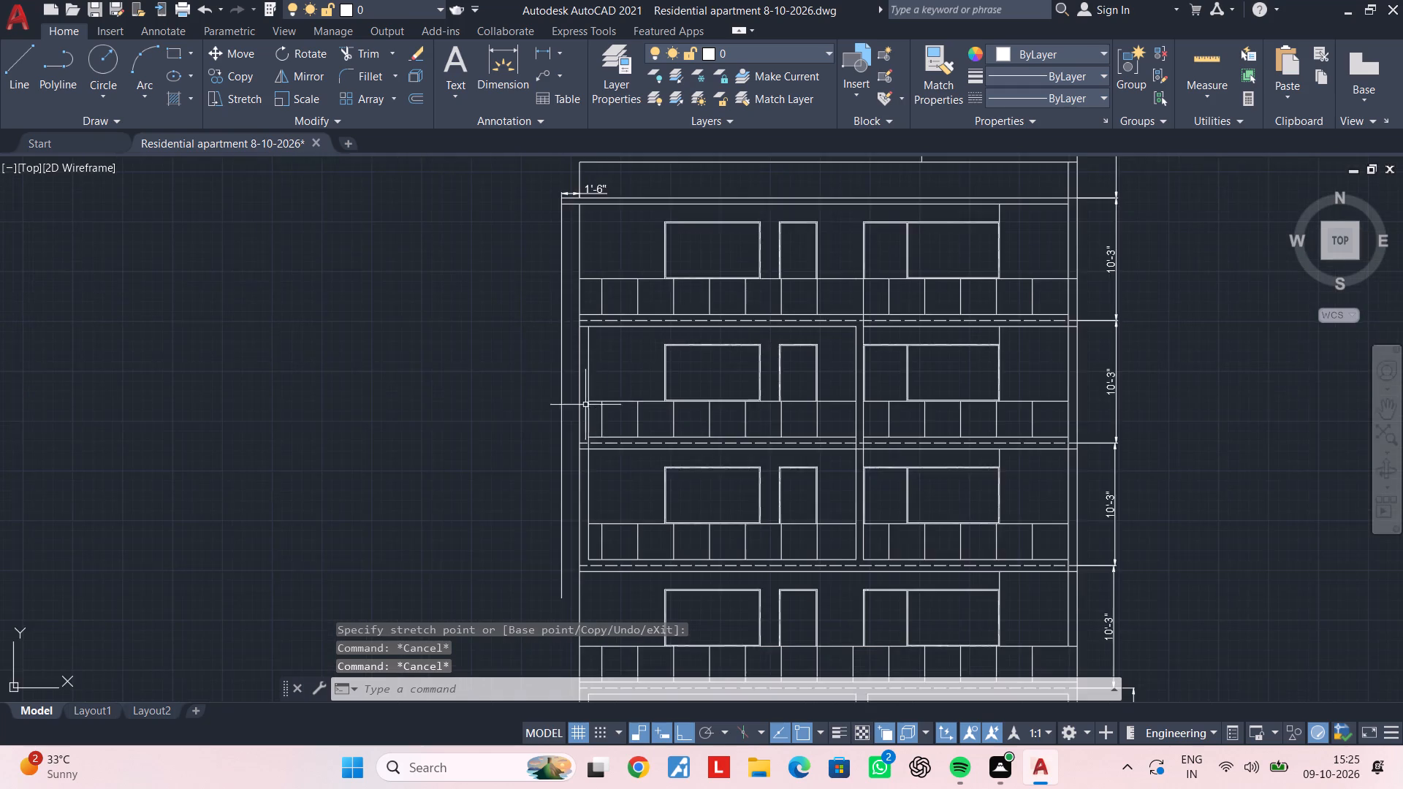
scroll(566, 384, "up", 1)
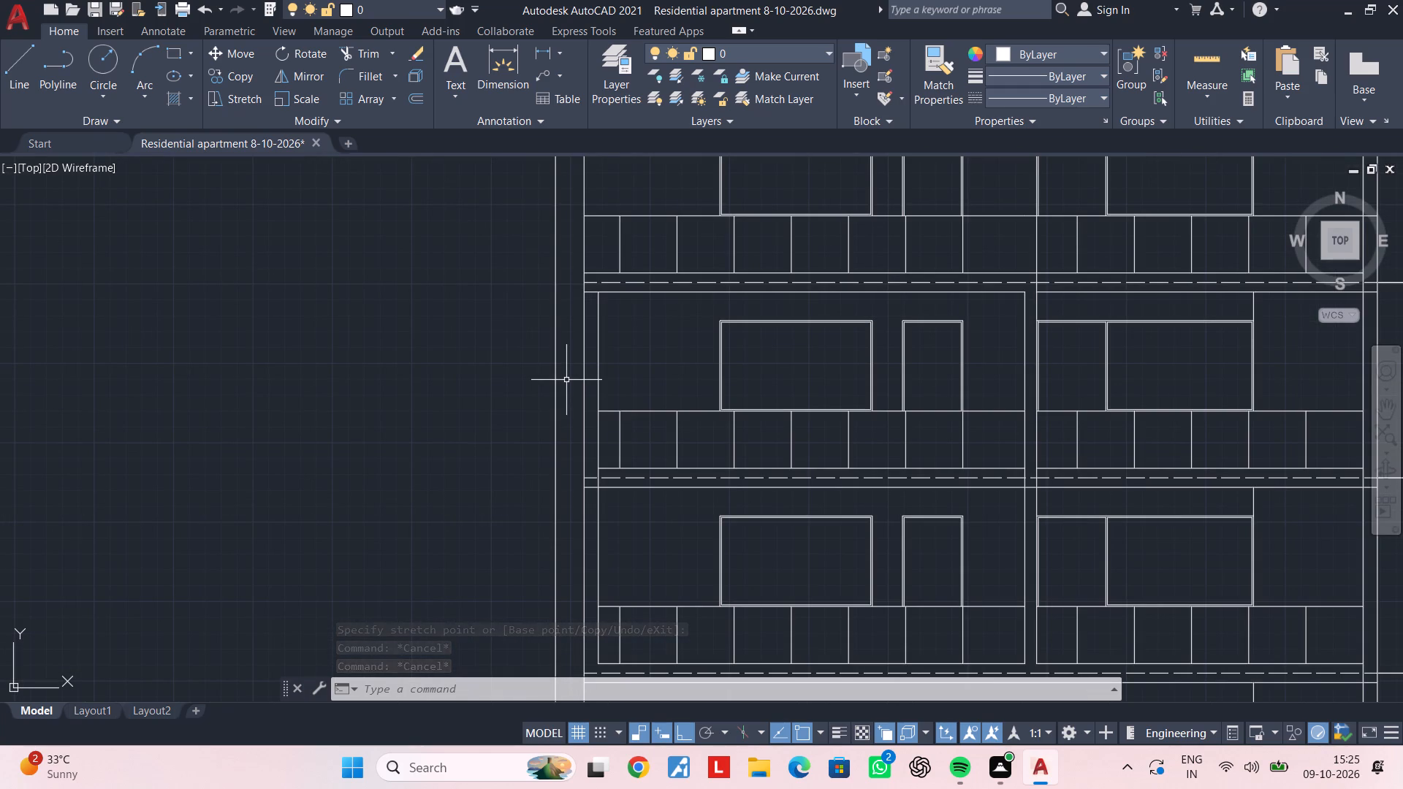
scroll(566, 380, "down", 1)
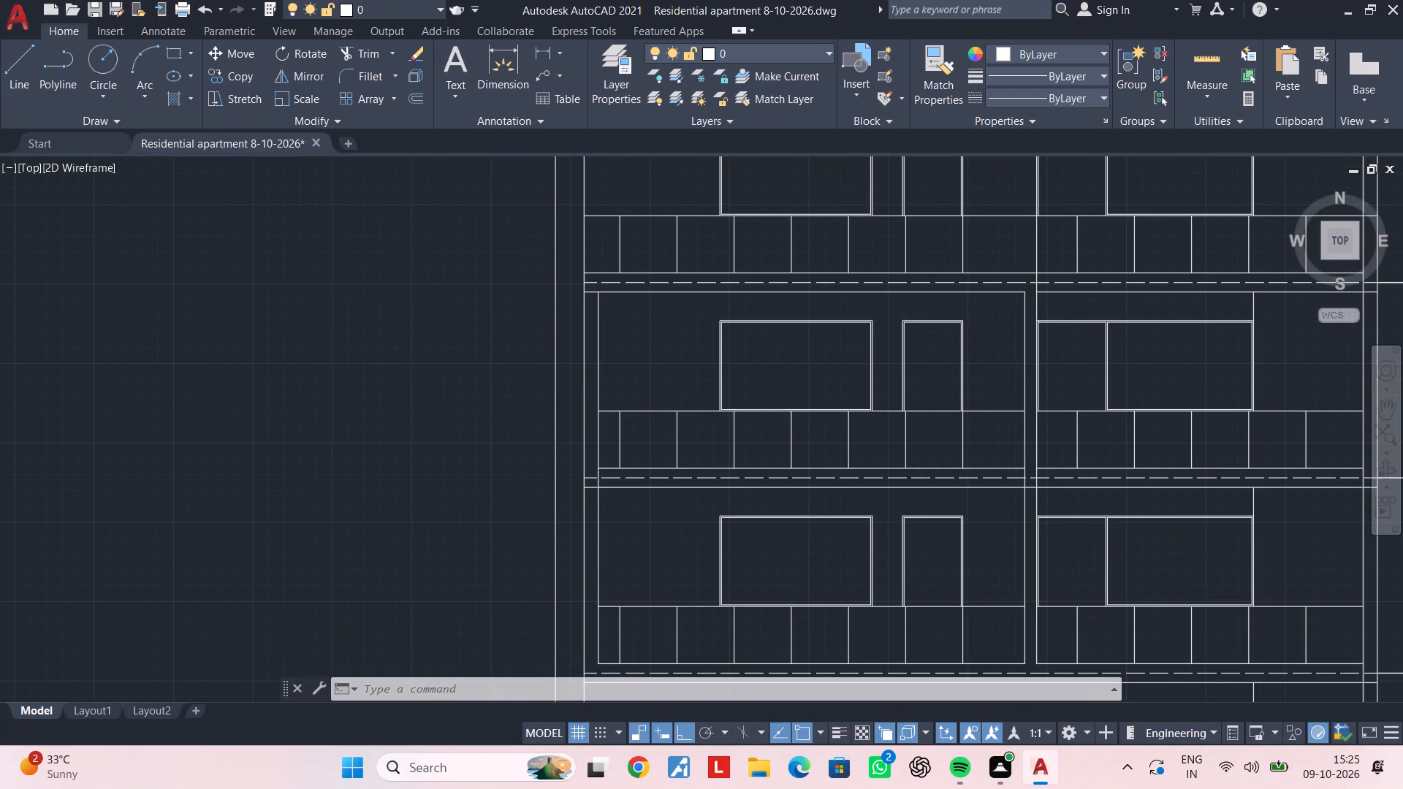
scroll(567, 382, "down", 1)
middle_click_drag(569, 390, 569, 363)
scroll(580, 441, "up", 3)
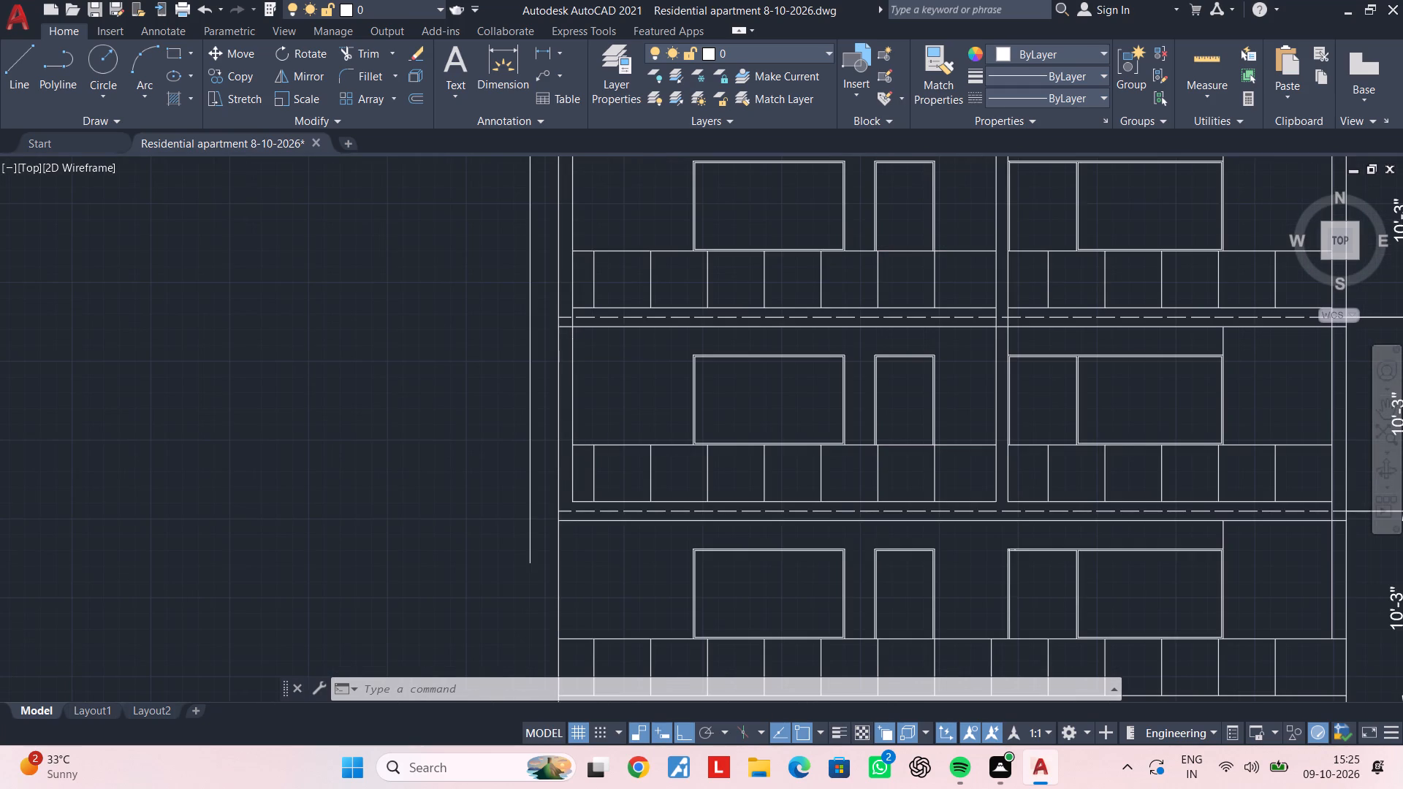
middle_click_drag(580, 476, 581, 384)
key("Escape")
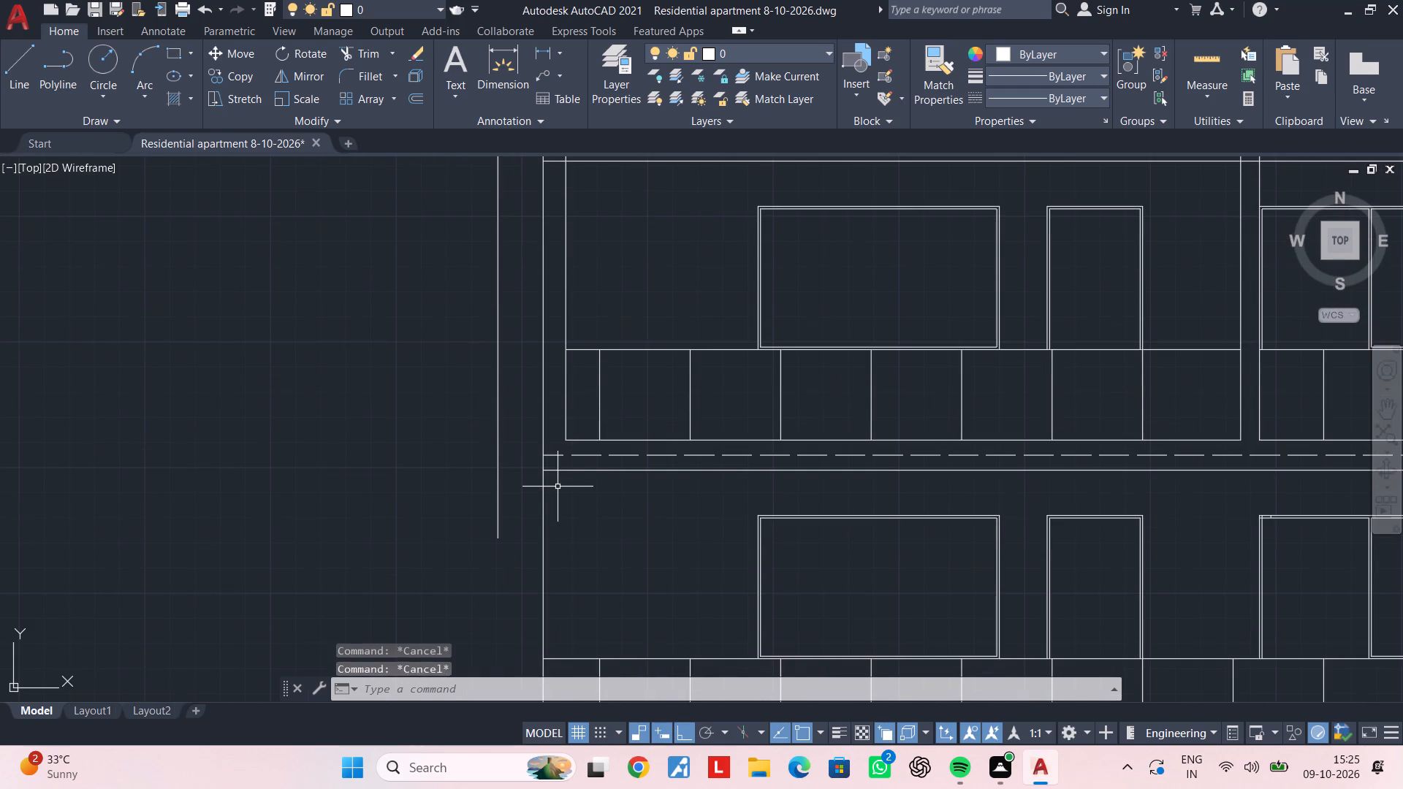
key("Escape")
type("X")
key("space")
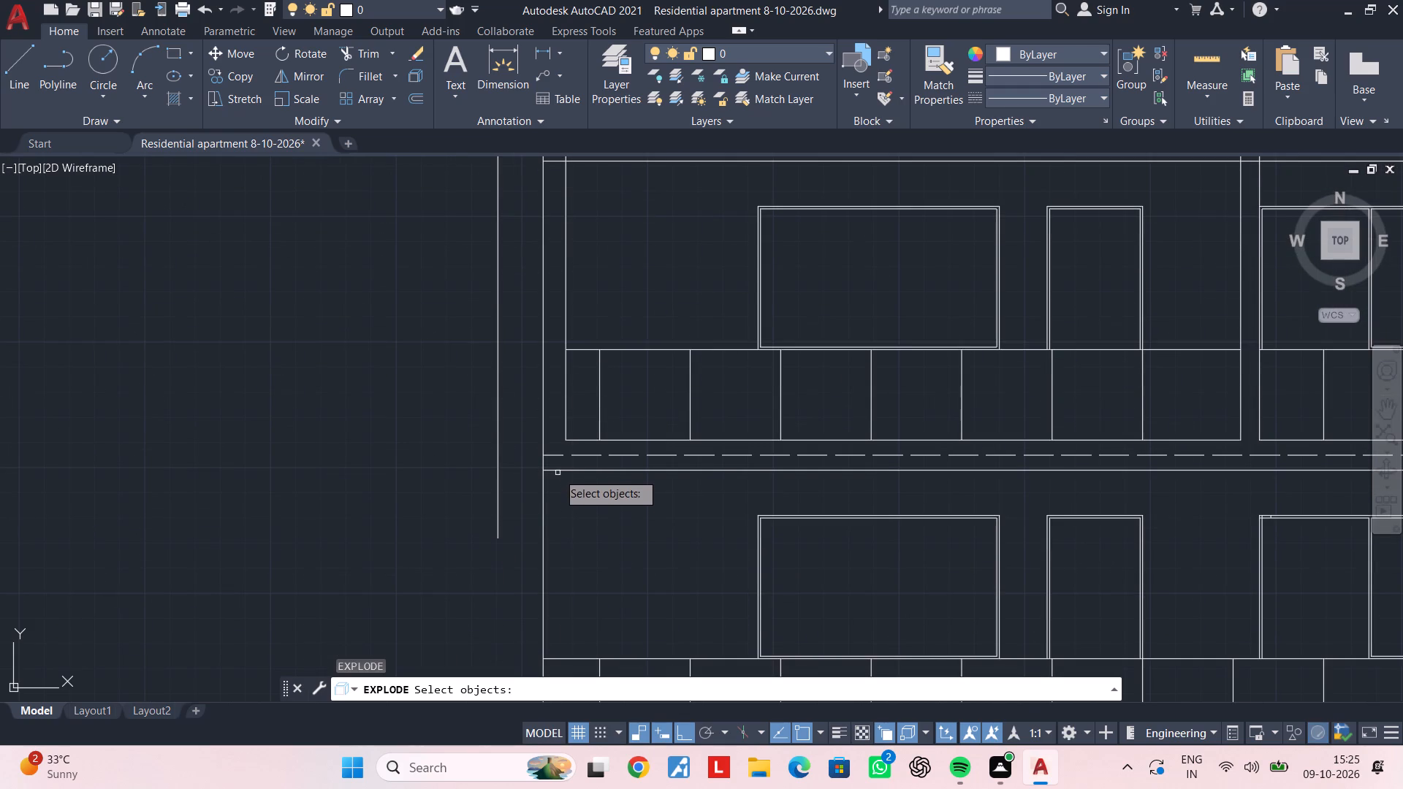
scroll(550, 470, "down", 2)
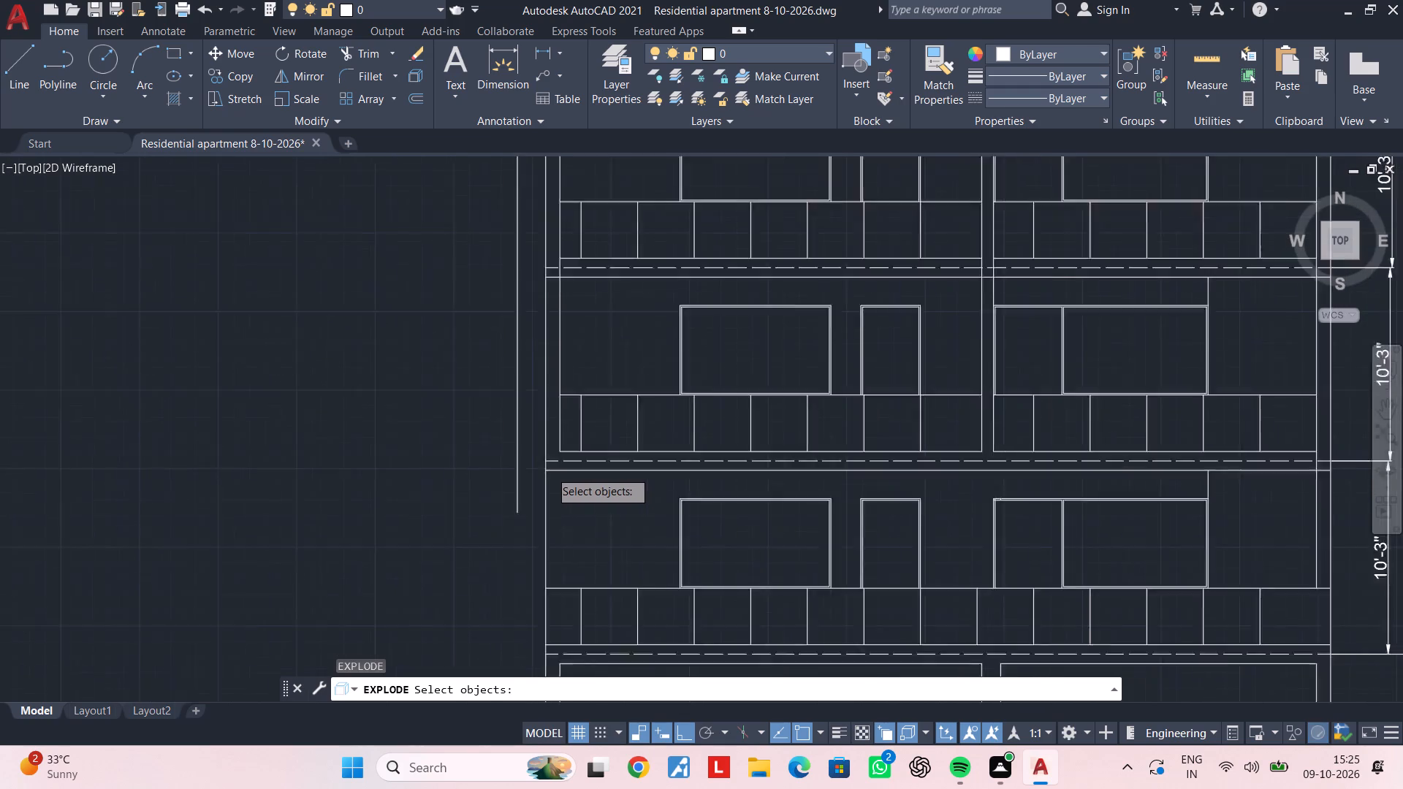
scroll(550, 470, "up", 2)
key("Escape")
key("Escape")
Extend the slab underside below the third storey from the top and the slab line under the top-storey balcony to the outer left vertical line.
type("EX")
key("space")
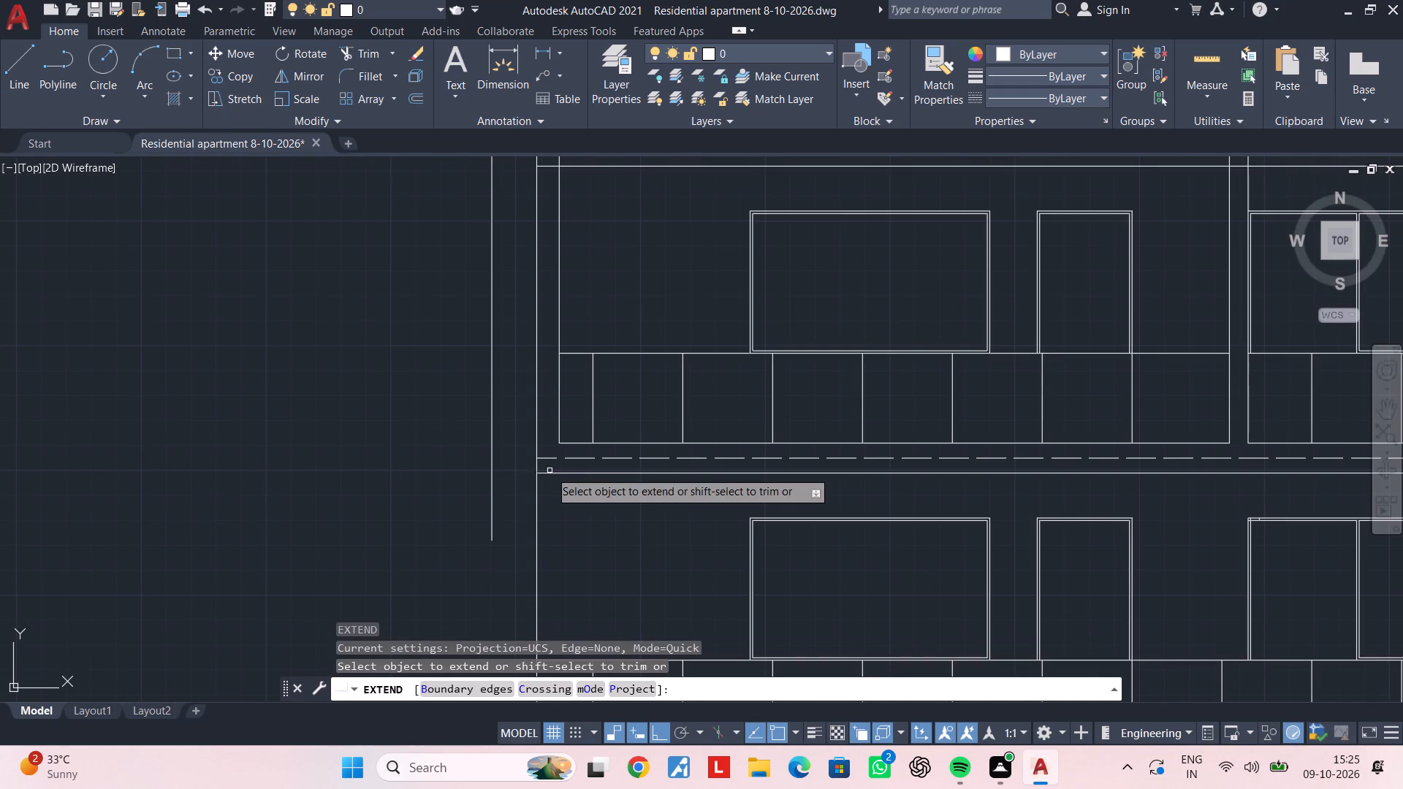
left_click(550, 474)
scroll(493, 426, "down", 3)
middle_click_drag(503, 329, 498, 414)
scroll(515, 441, "up", 2)
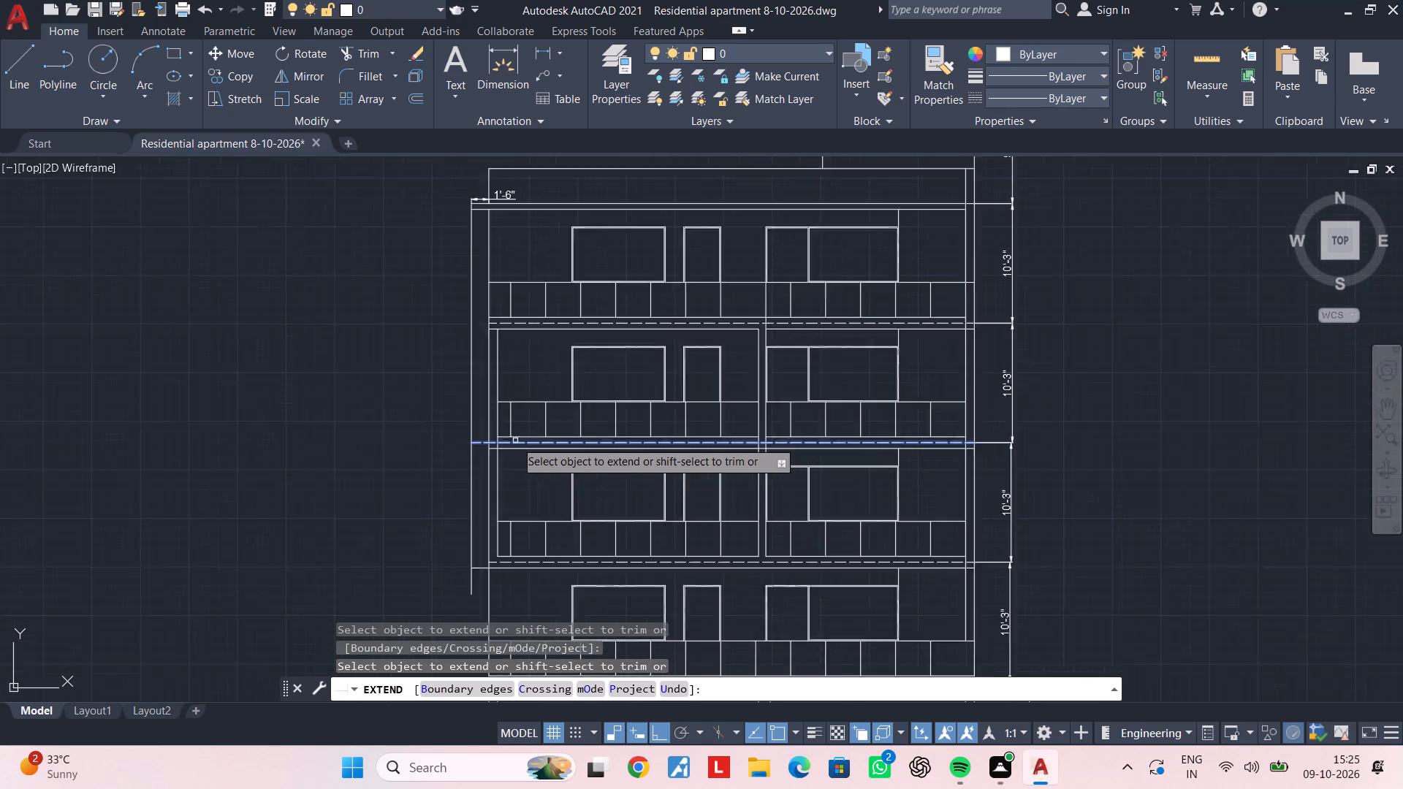
scroll(525, 470, "down", 2)
middle_click_drag(526, 467, 530, 510)
scroll(527, 434, "up", 2)
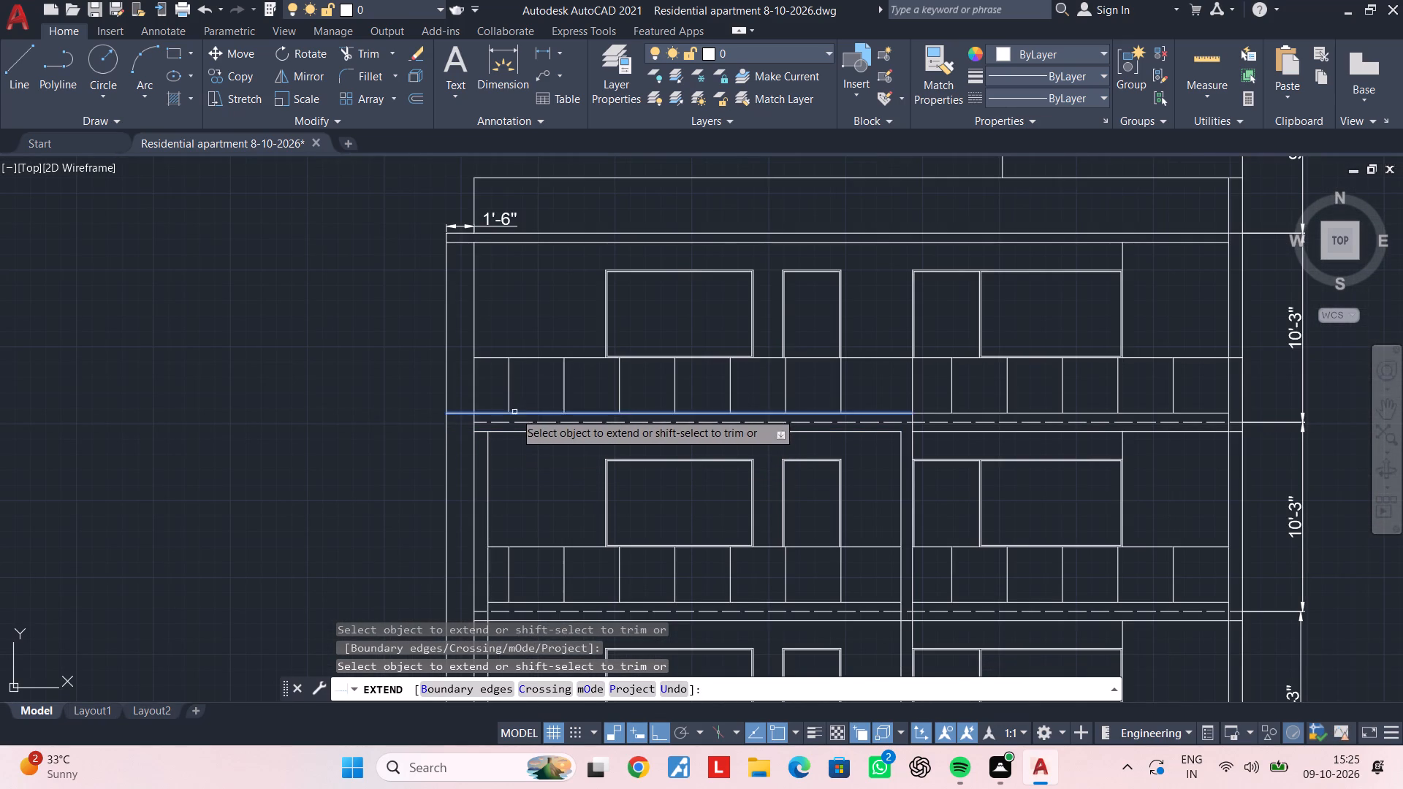
left_click(495, 413)
key("Escape")
key("Escape")
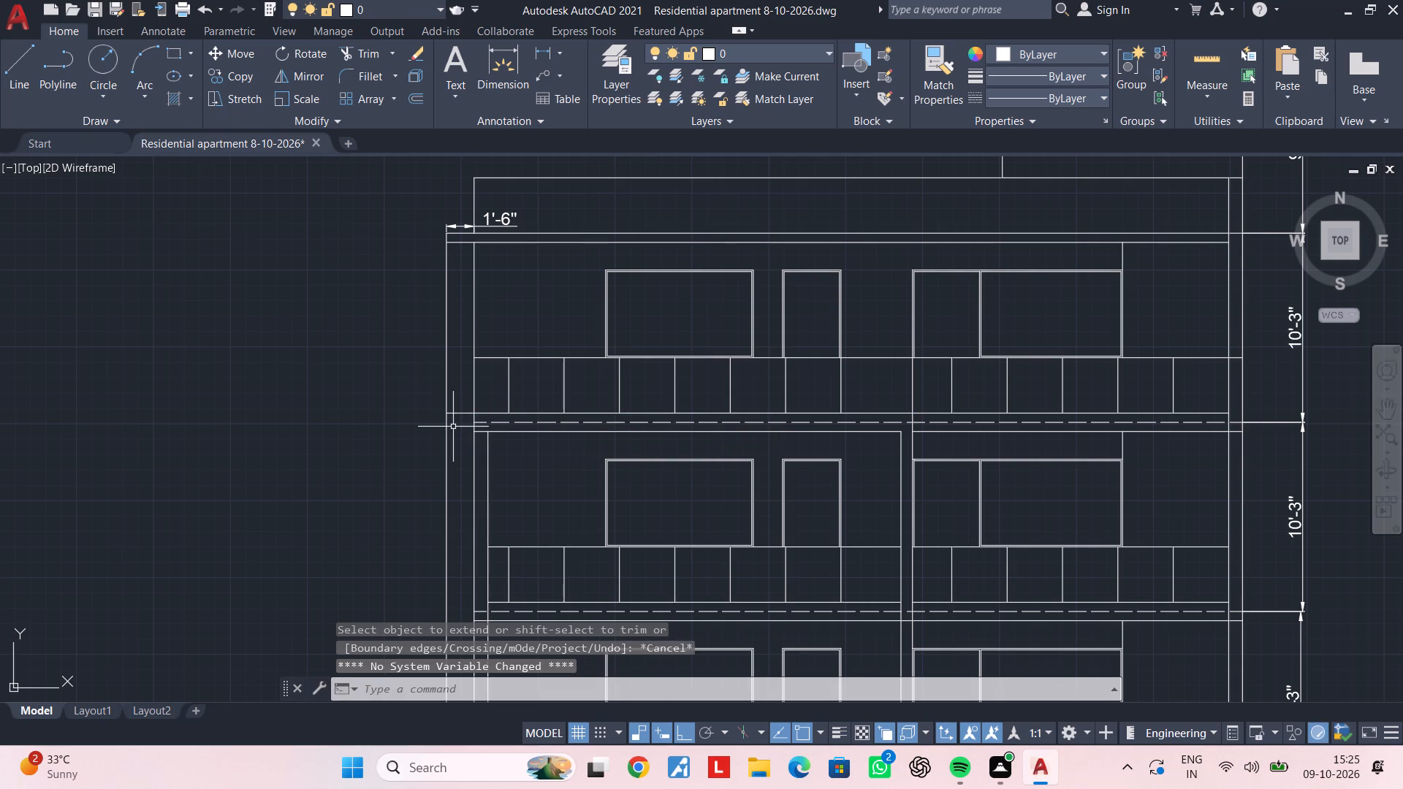
Trim the outer left vertical line above the upper extended slab line and below the lower one, closing the projecting side frame.
key("t")
key("r")
key("space")
left_click(460, 366)
left_click(423, 367)
scroll(423, 370, "down", 3)
middle_click_drag(425, 373, 433, 258)
scroll(429, 388, "up", 3)
left_click(457, 326)
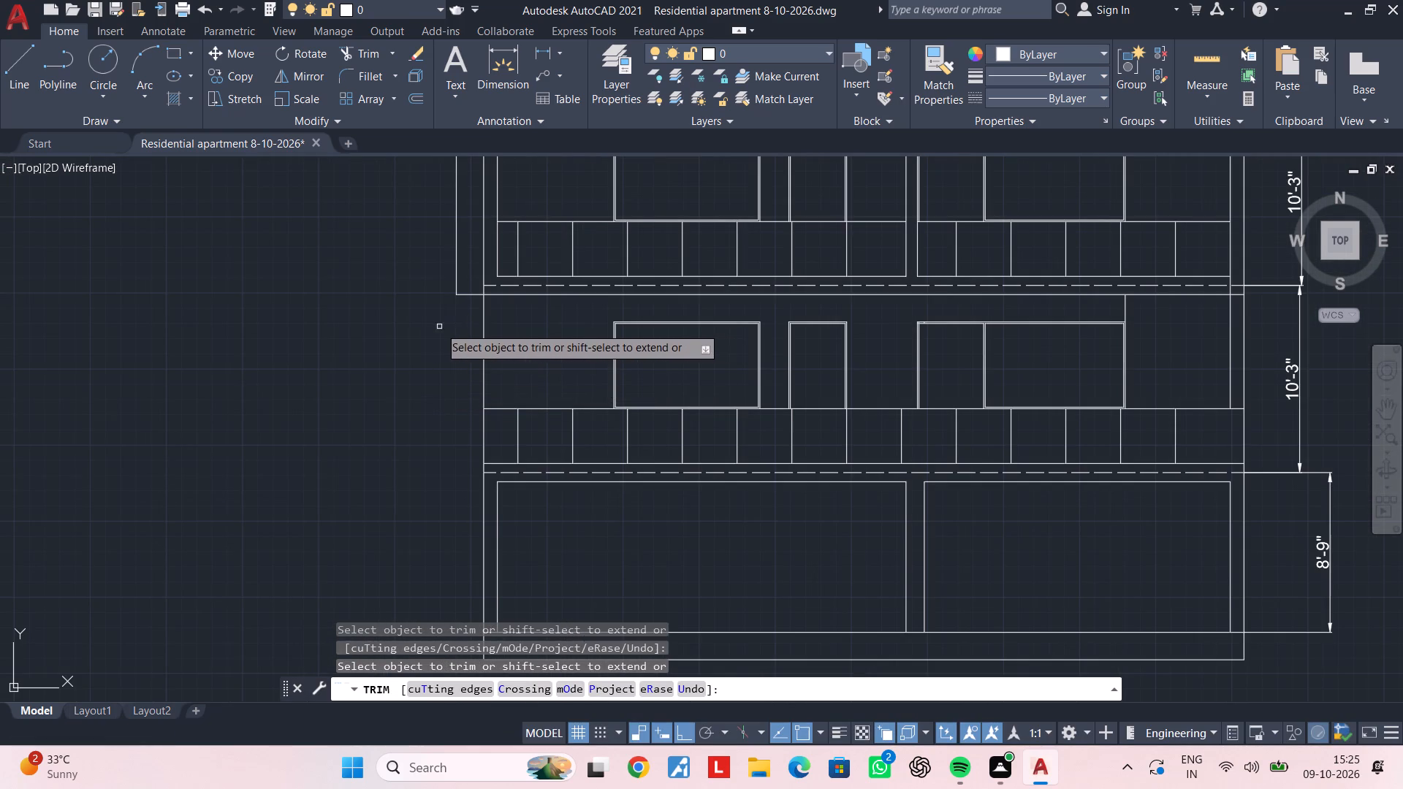
scroll(424, 324, "down", 2)
middle_click_drag(428, 326, 424, 463)
key("Escape")
key("Escape")
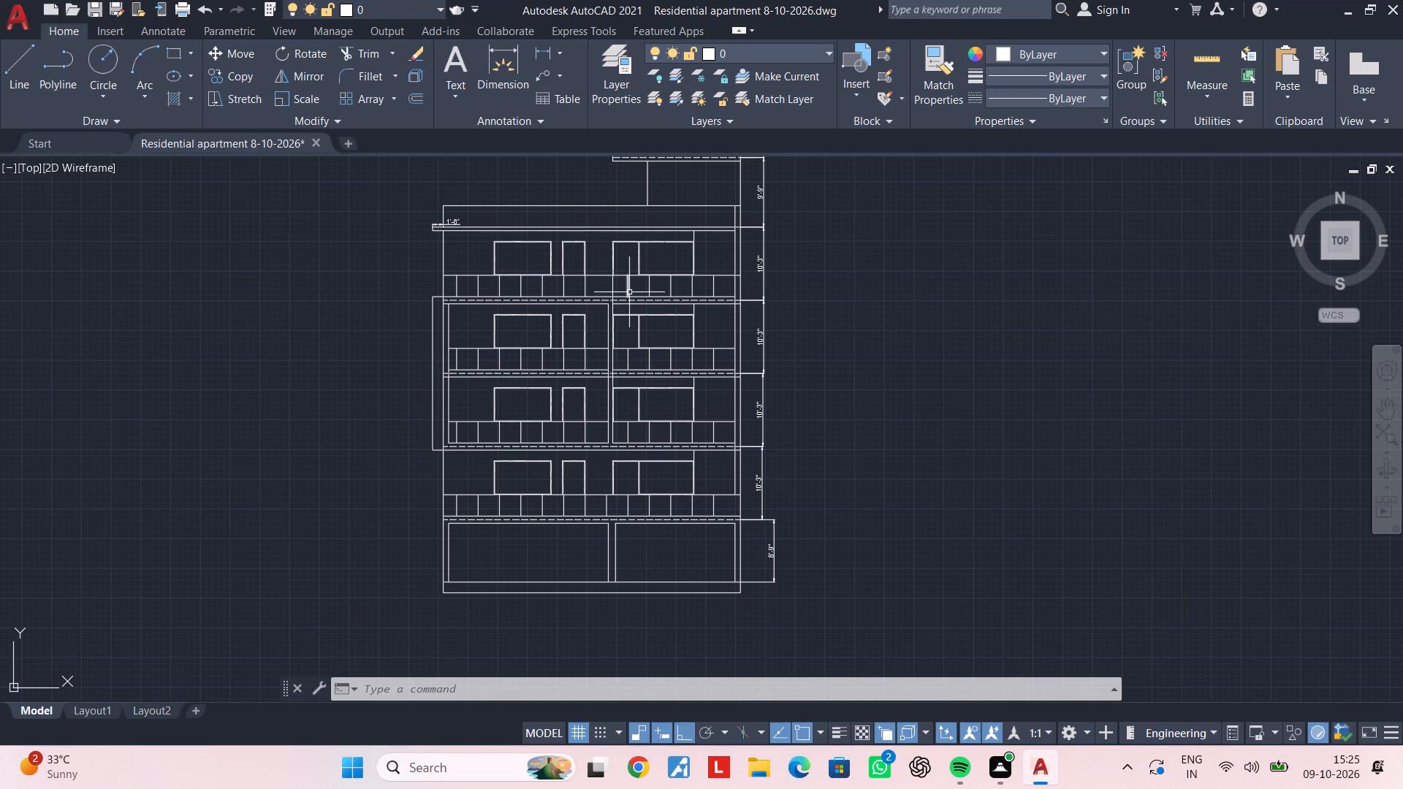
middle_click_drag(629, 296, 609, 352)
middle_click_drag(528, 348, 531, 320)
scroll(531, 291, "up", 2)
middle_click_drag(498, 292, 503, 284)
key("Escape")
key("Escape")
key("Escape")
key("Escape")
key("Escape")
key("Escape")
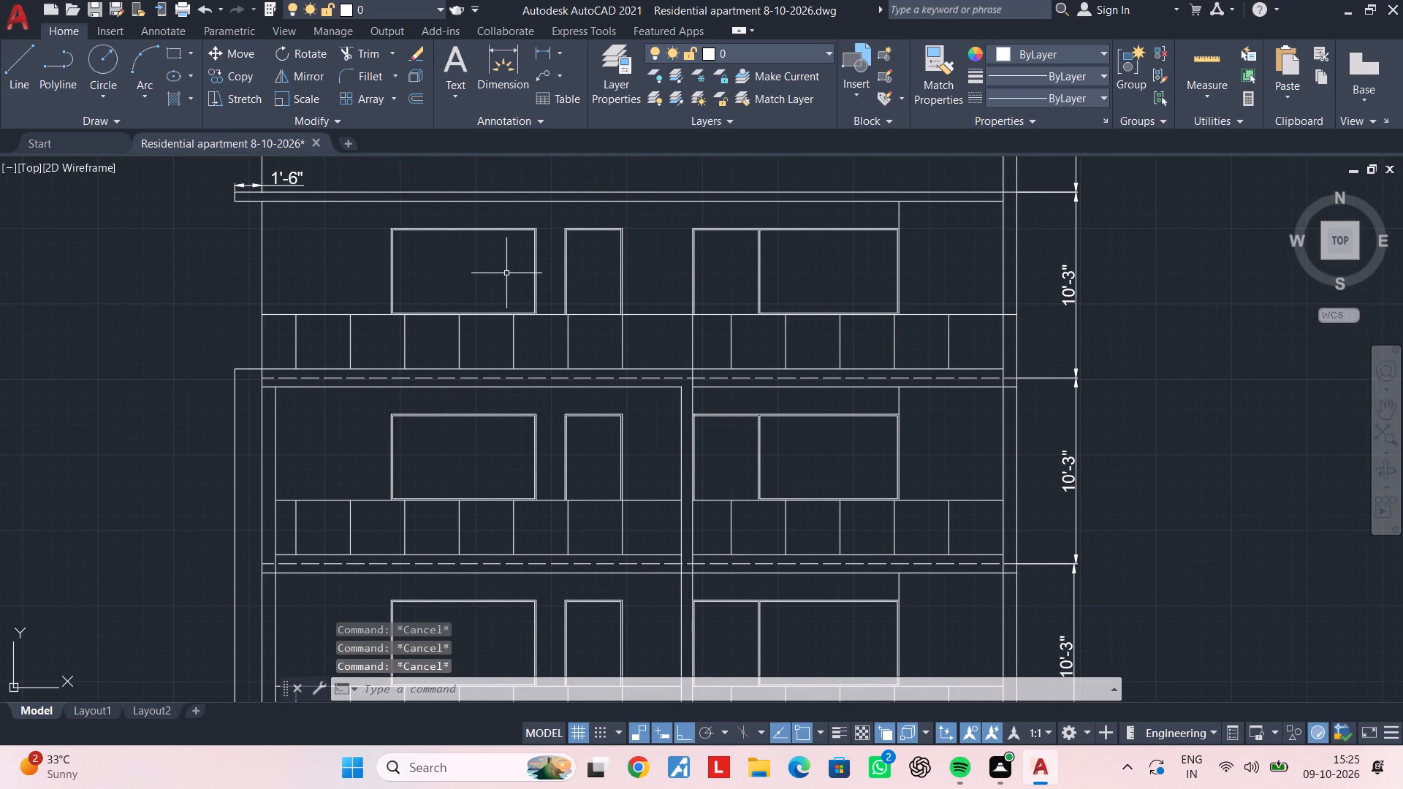
Open the Materials Browser and look through the wood materials in the Autodesk library.
type("MATERIAL")
key("space")
scroll(1228, 381, "down", 4)
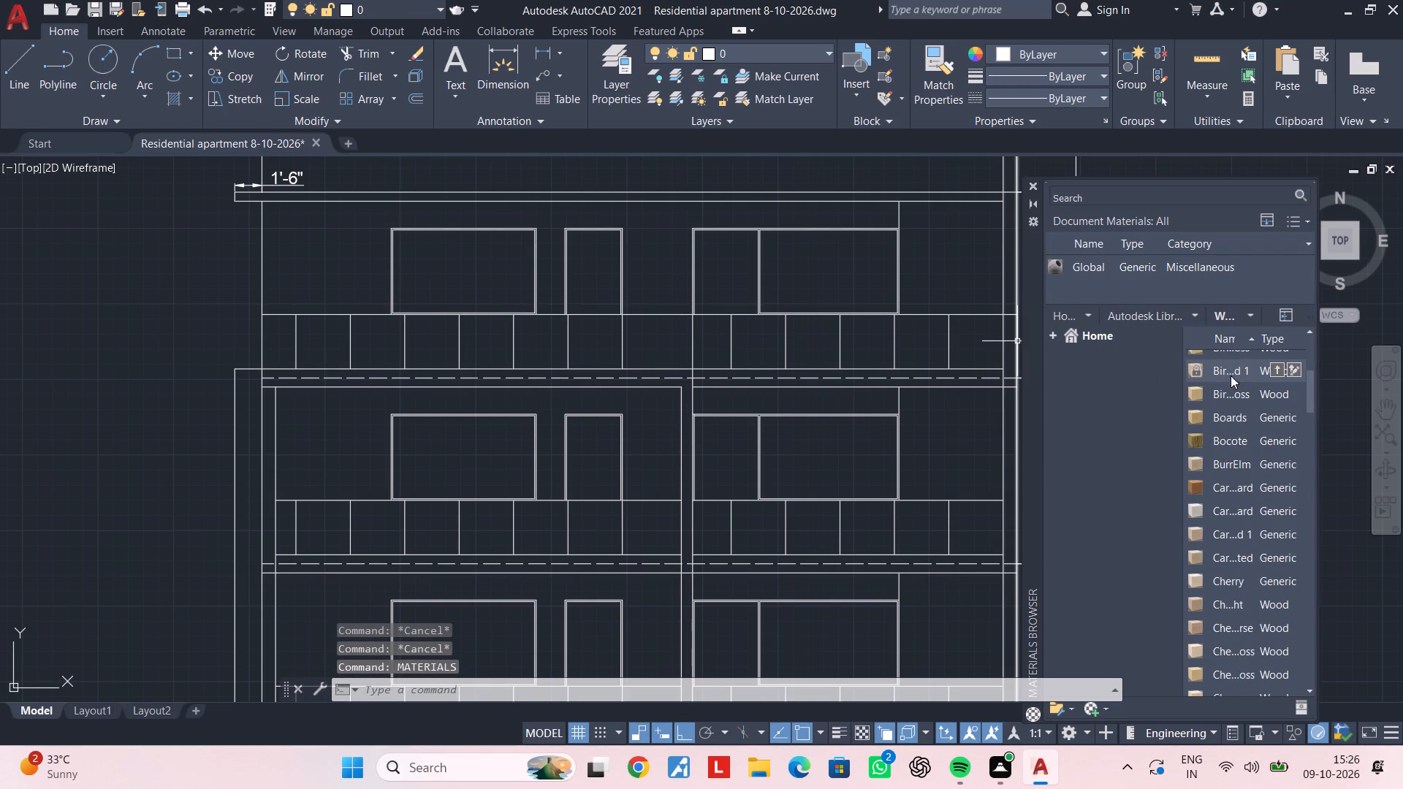
scroll(1231, 371, "up", 10)
scroll(1232, 370, "down", 11)
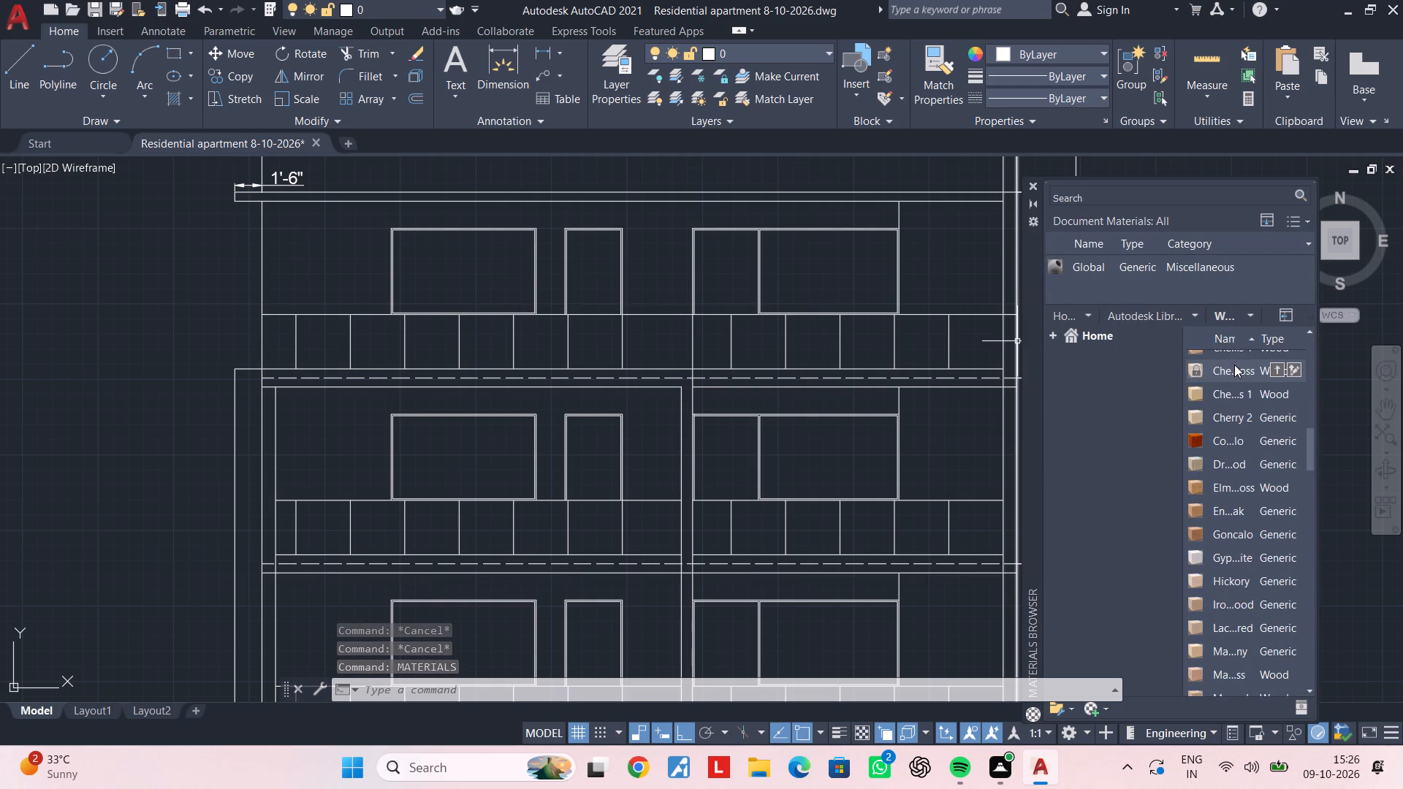
scroll(1234, 365, "down", 16)
scroll(1234, 363, "down", 15)
Search the material library for WINDOW GLASS, look through the glass materials, and close the Materials Browser.
left_click(1301, 188)
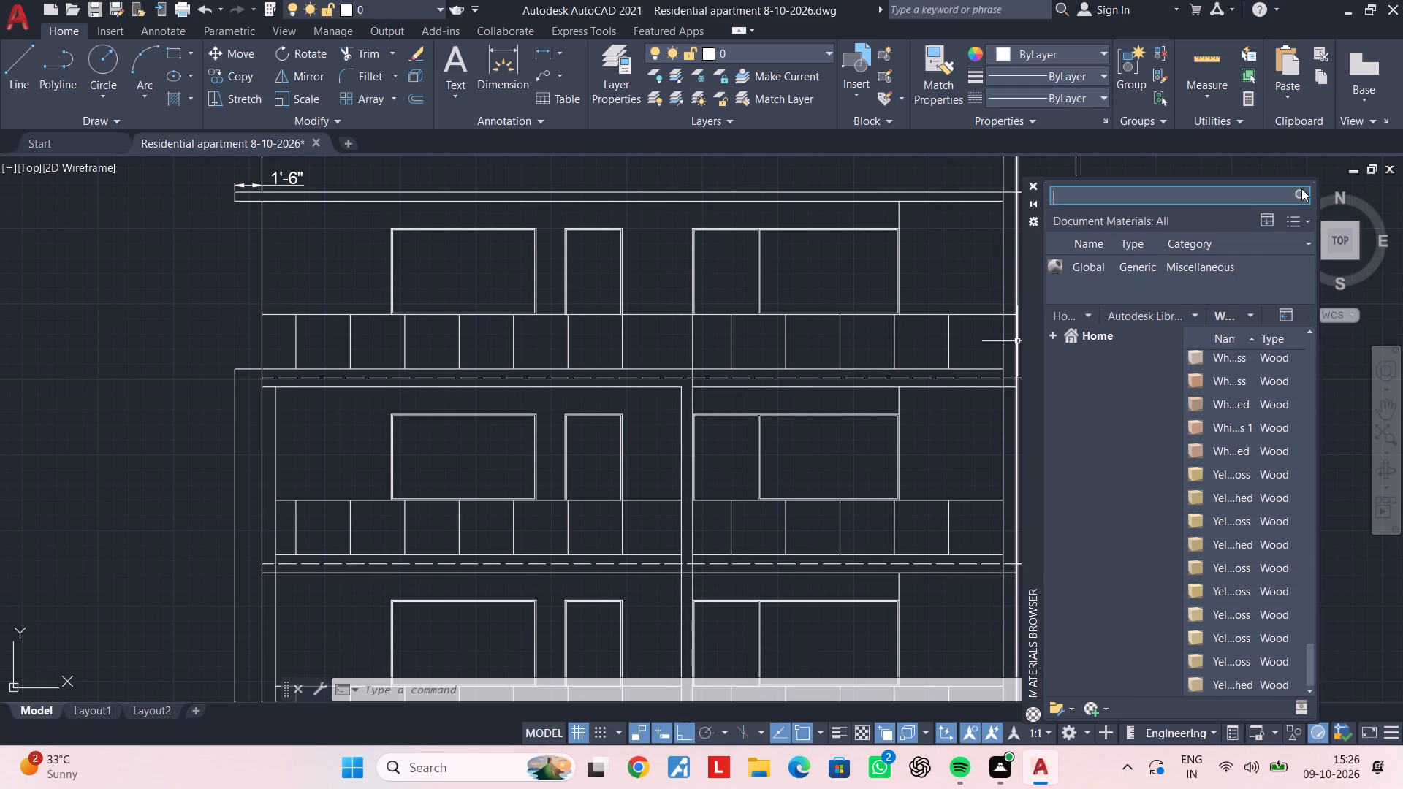
left_click(1214, 195)
type("GL")
key("BackSpace")
key("BackSpace")
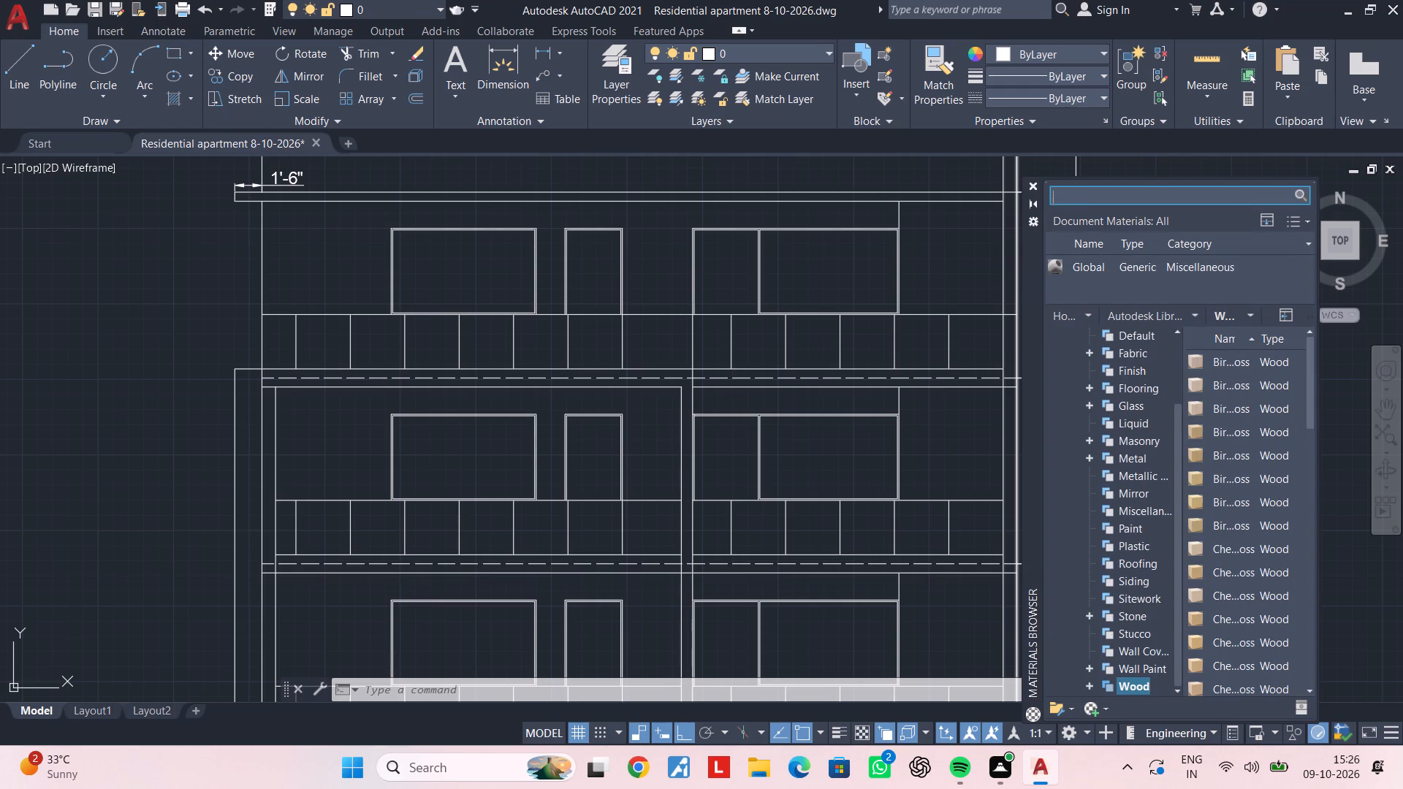
key("BackSpace")
type("WINDO")
key("w")
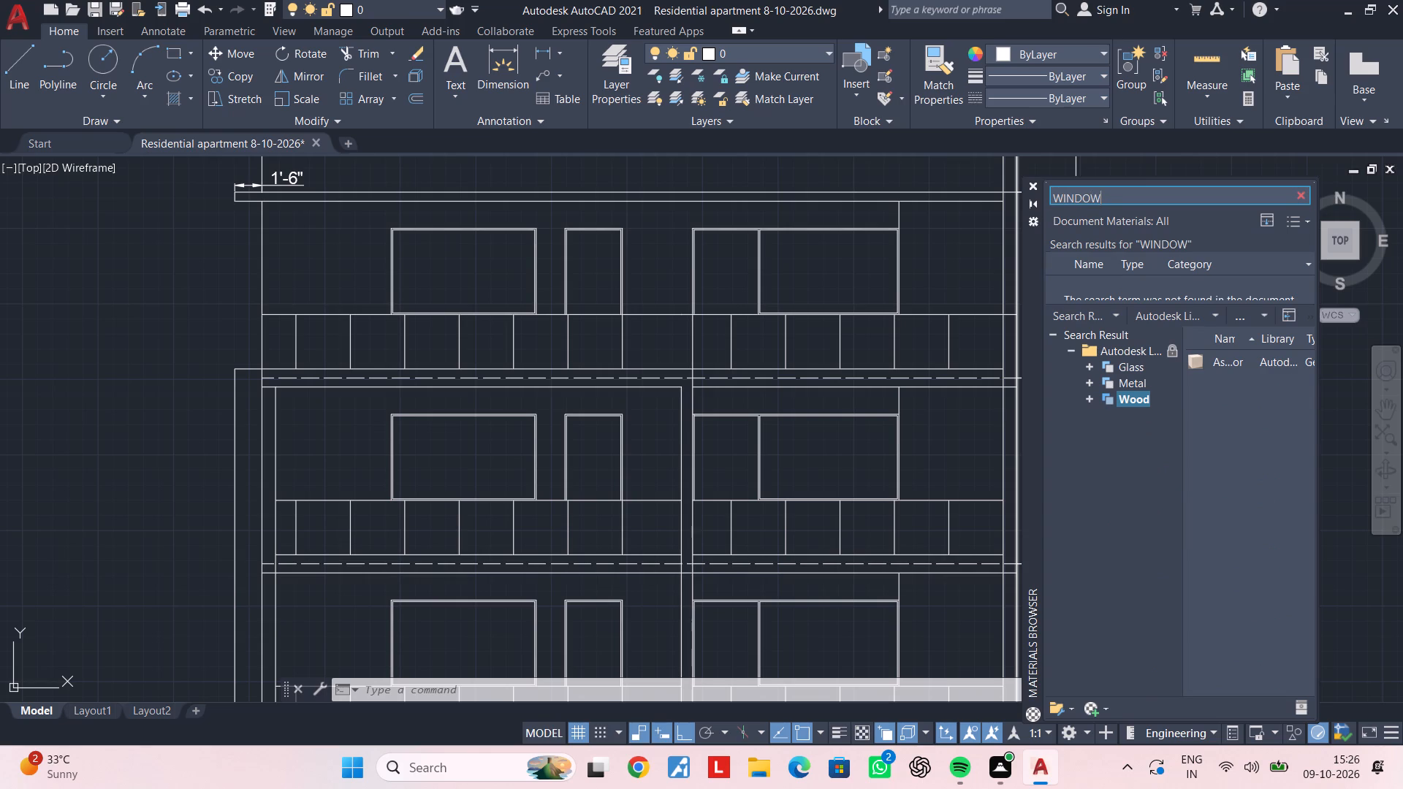
key("space")
type("GLASS")
key("Return")
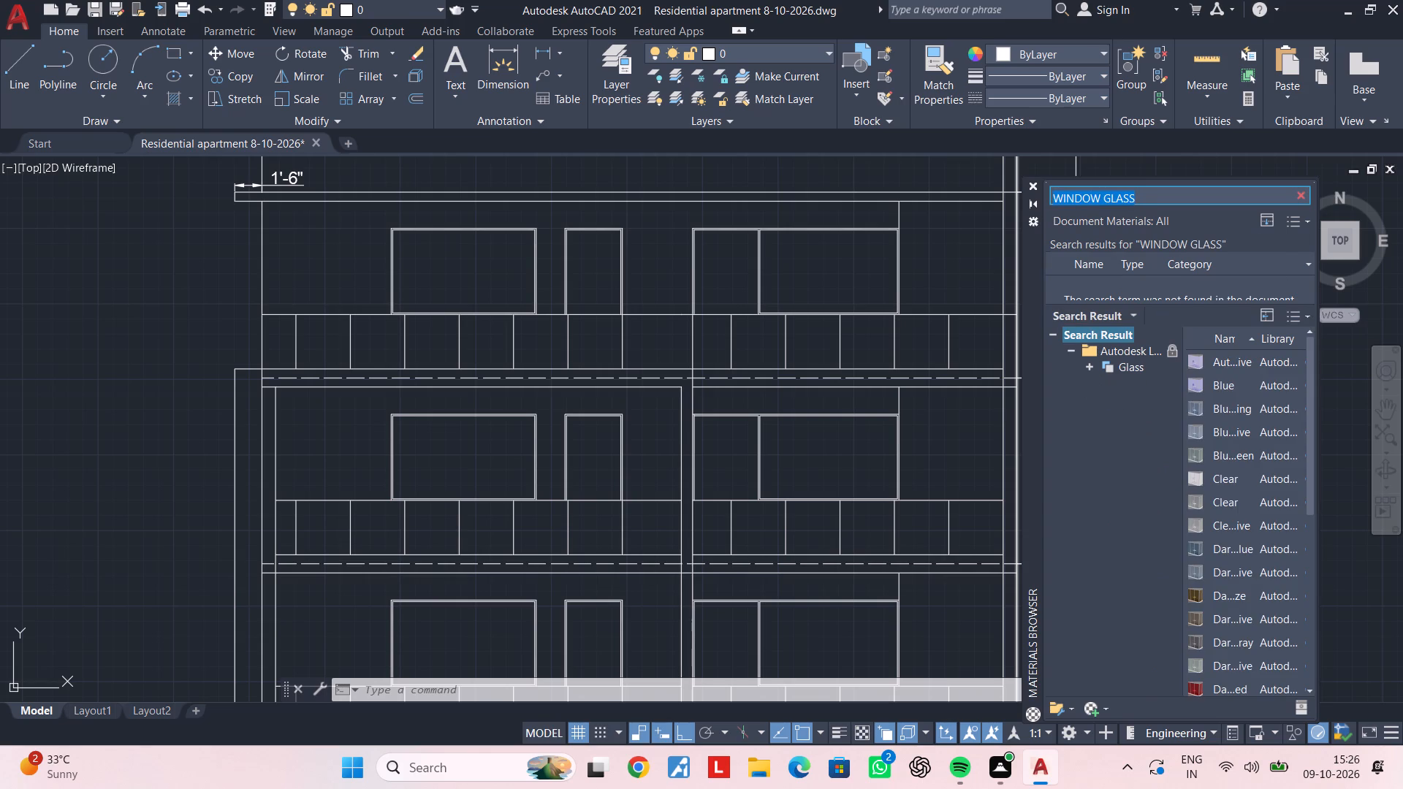
scroll(1212, 443, "down", 4)
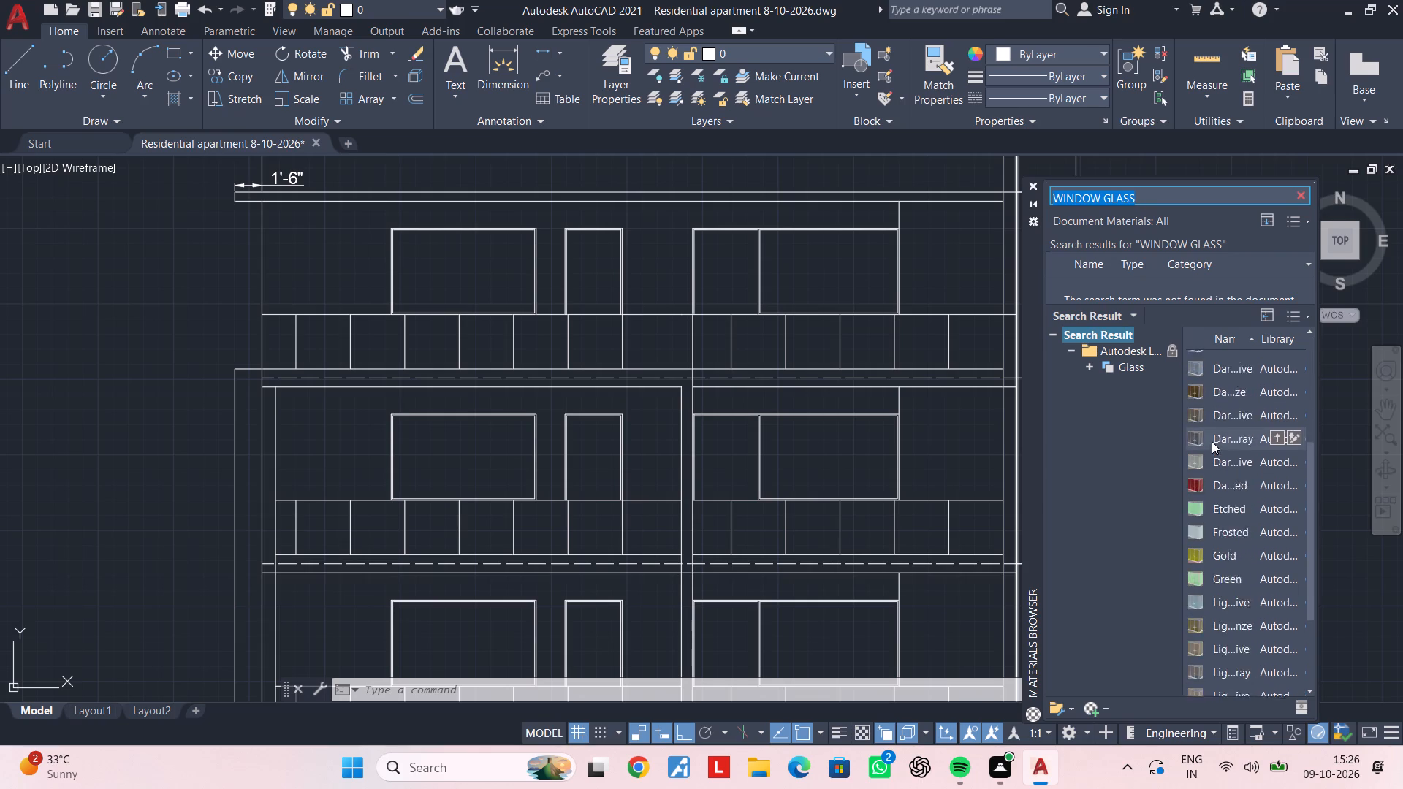
scroll(1212, 441, "down", 7)
scroll(1246, 299, "up", 4)
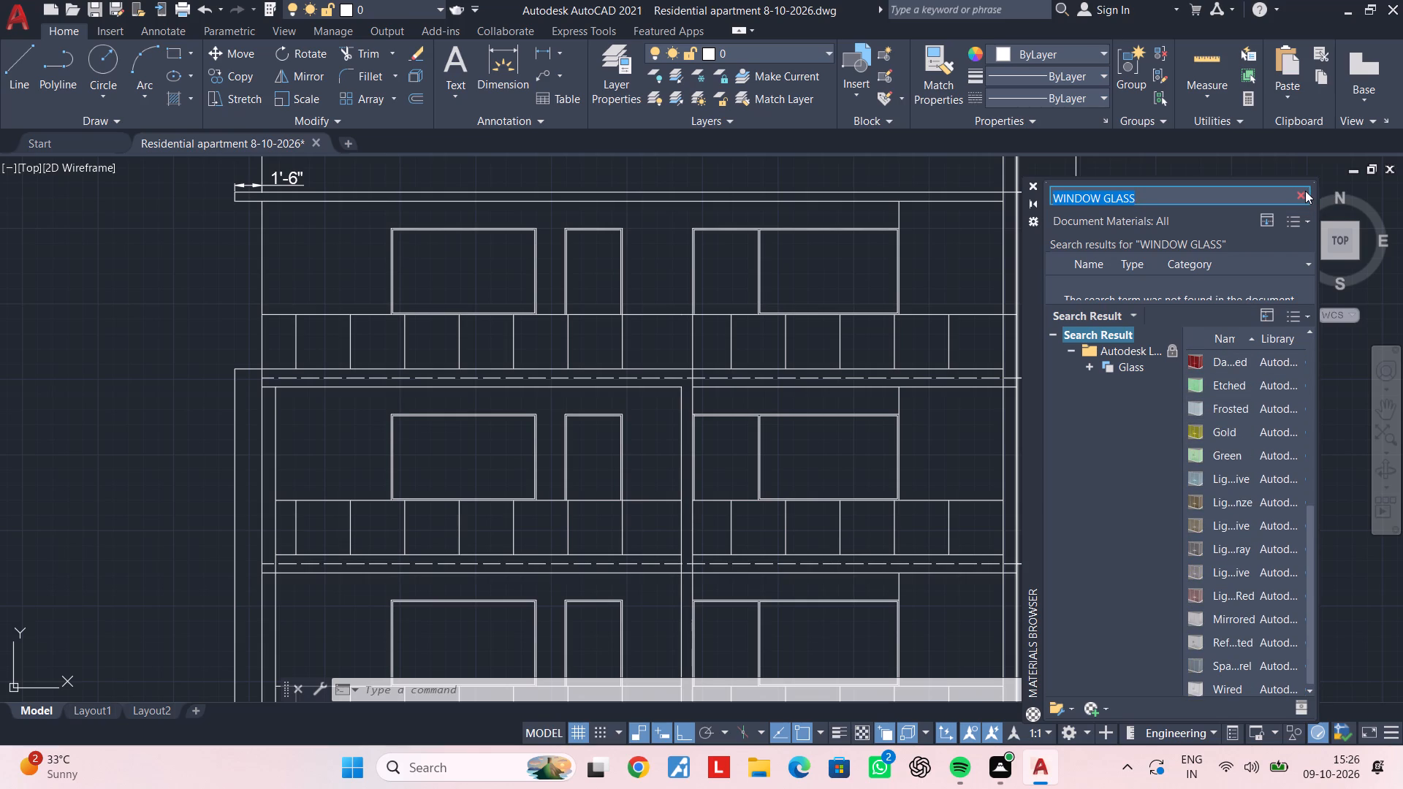
left_click(1305, 191)
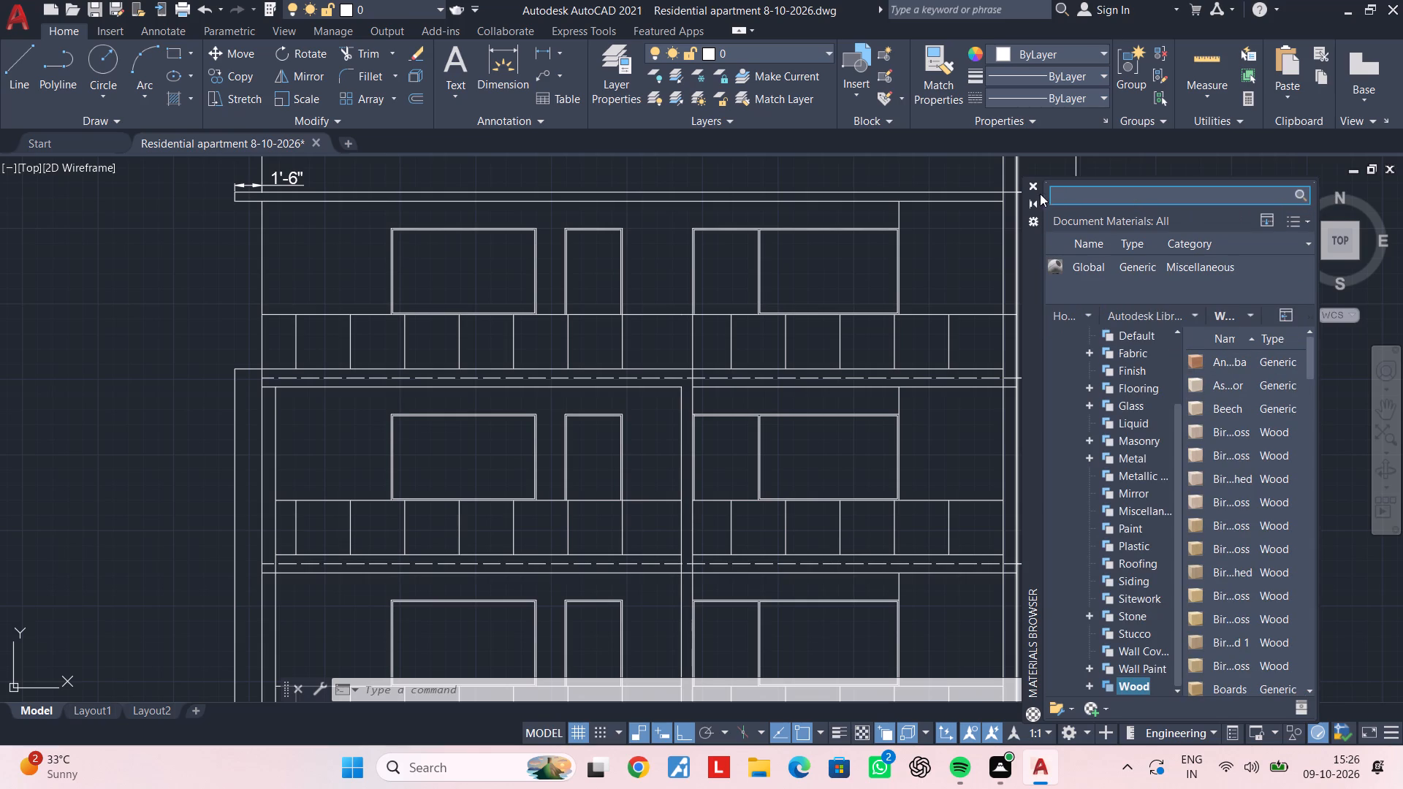
left_click(1037, 185)
key("Escape")
key("Escape")
Fill the wide window panes of the top two storeys with a solid hatch in colour 39,118,187.
middle_click_drag(662, 336, 661, 370)
key("Escape")
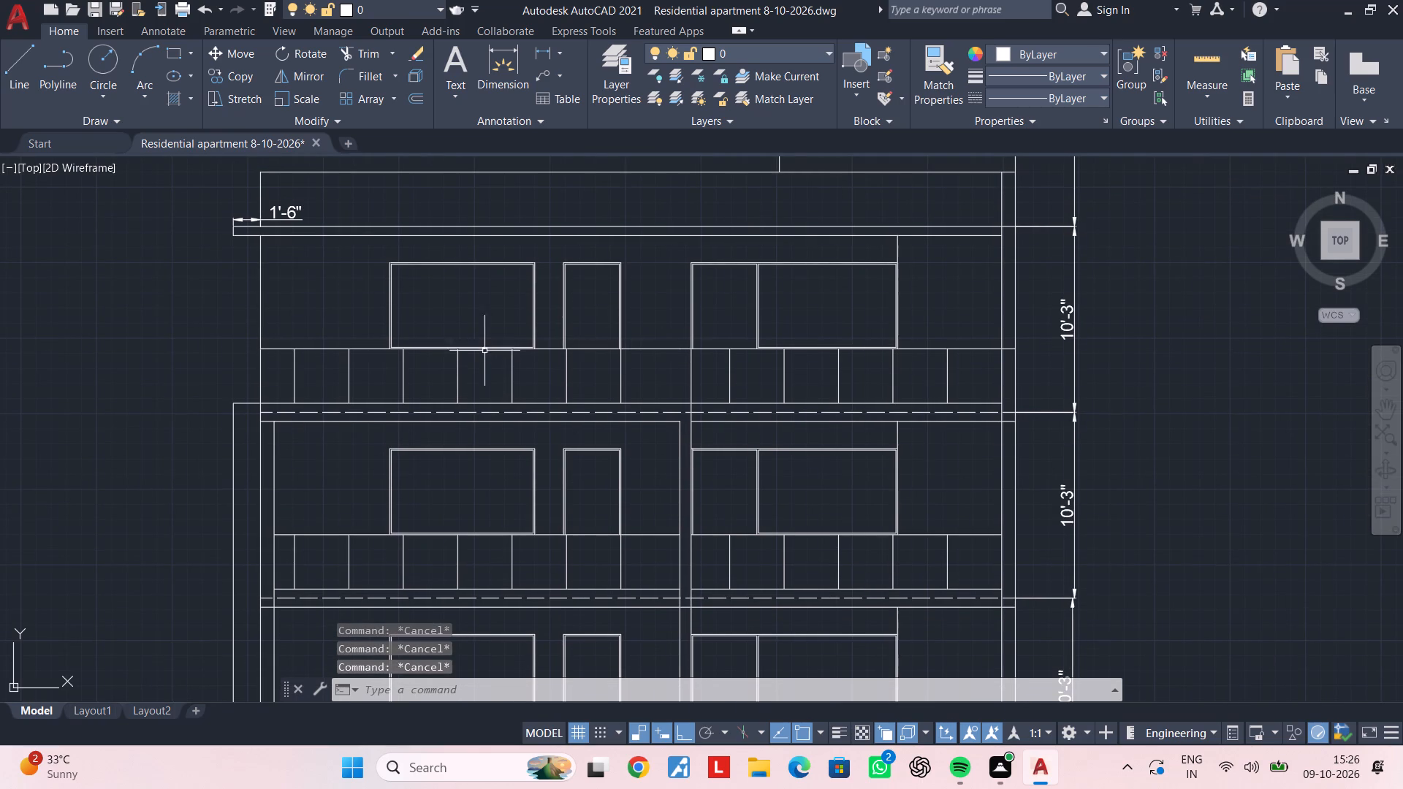
key("Escape")
key("h")
key("space")
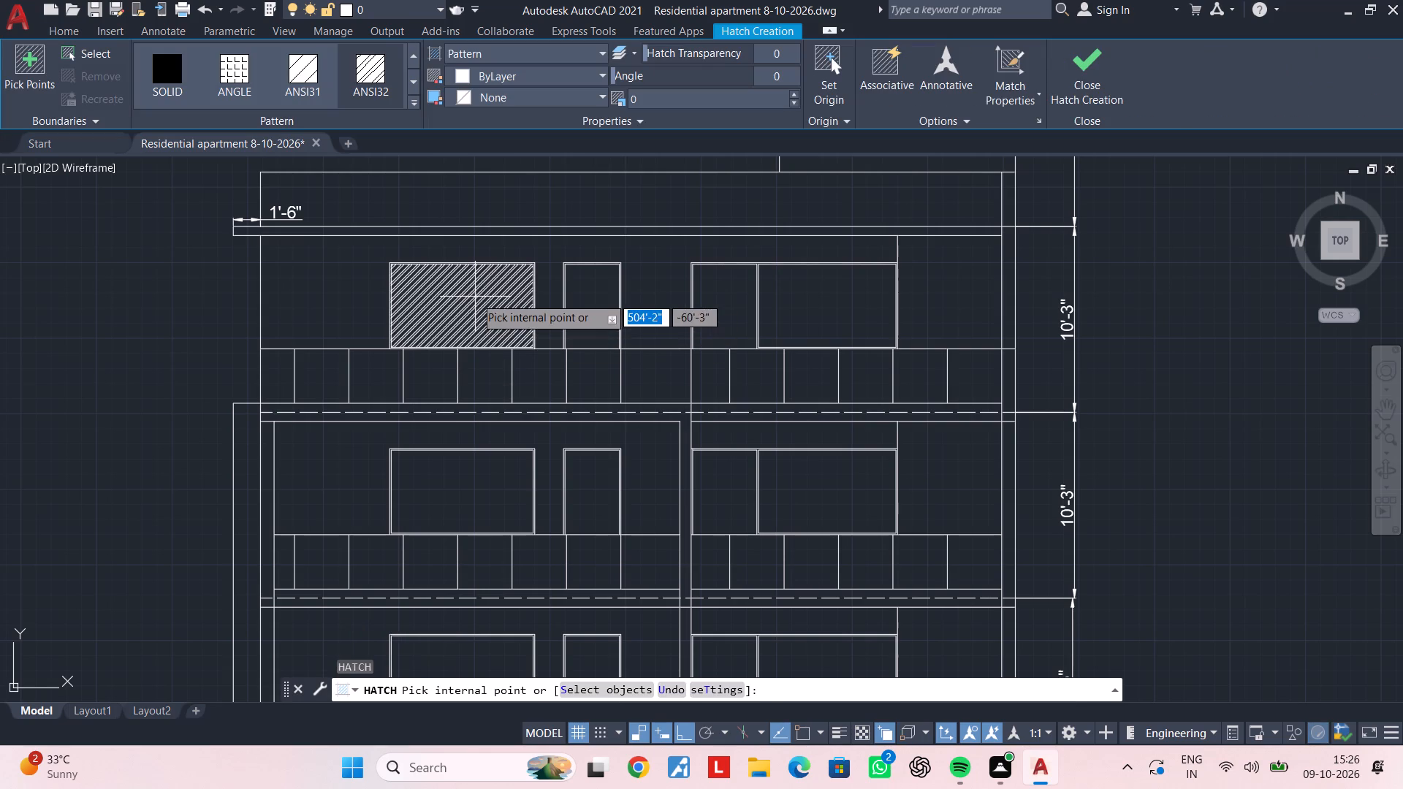
left_click(170, 60)
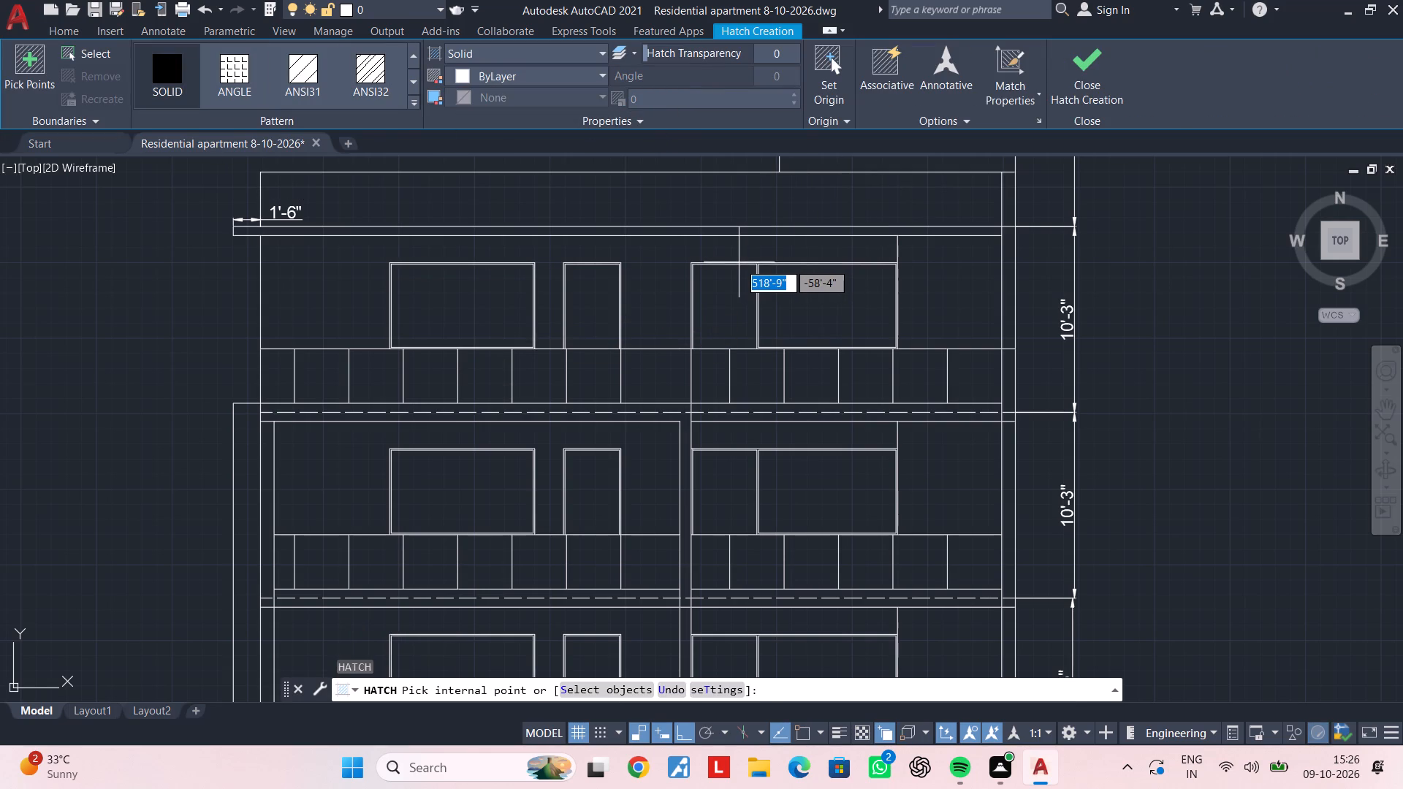
left_click(463, 72)
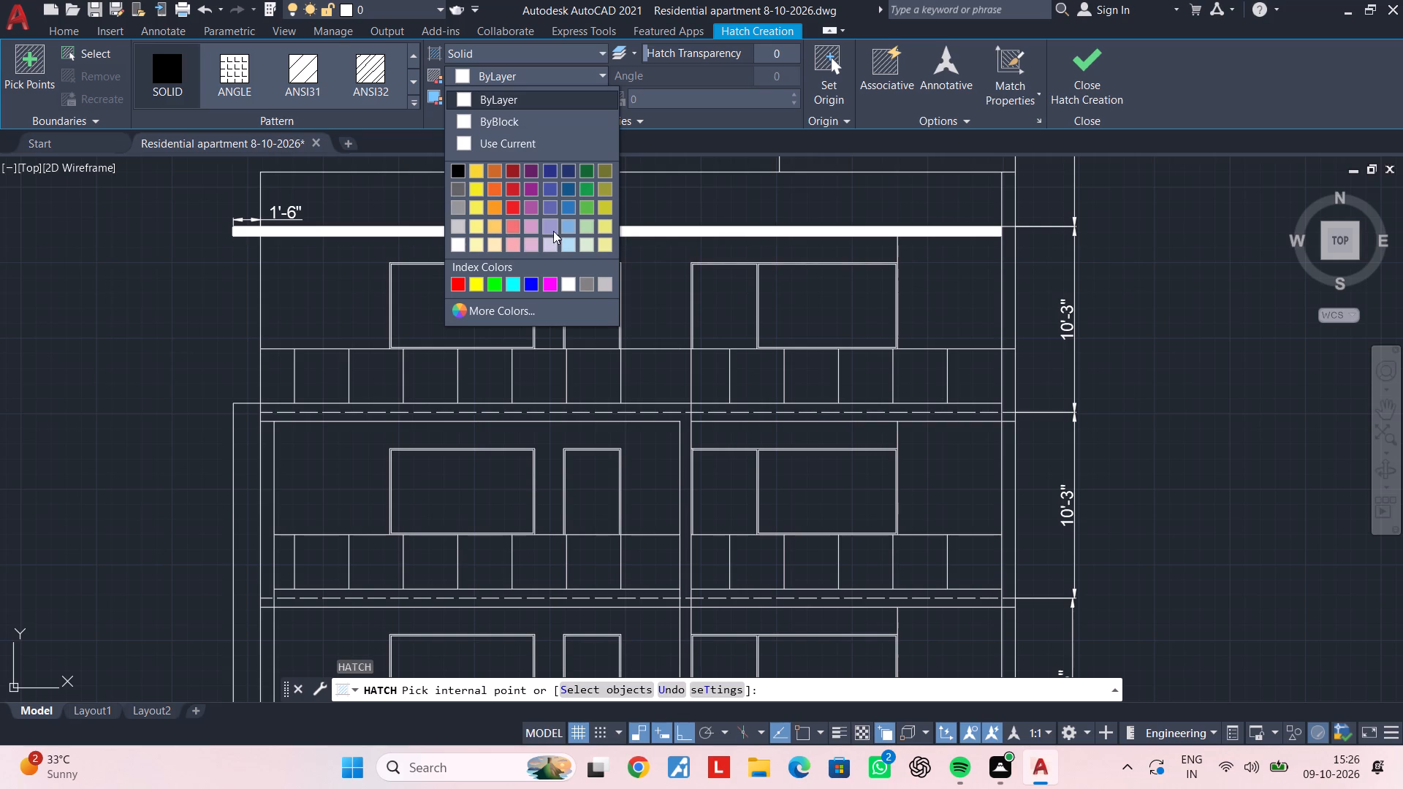
left_click(567, 209)
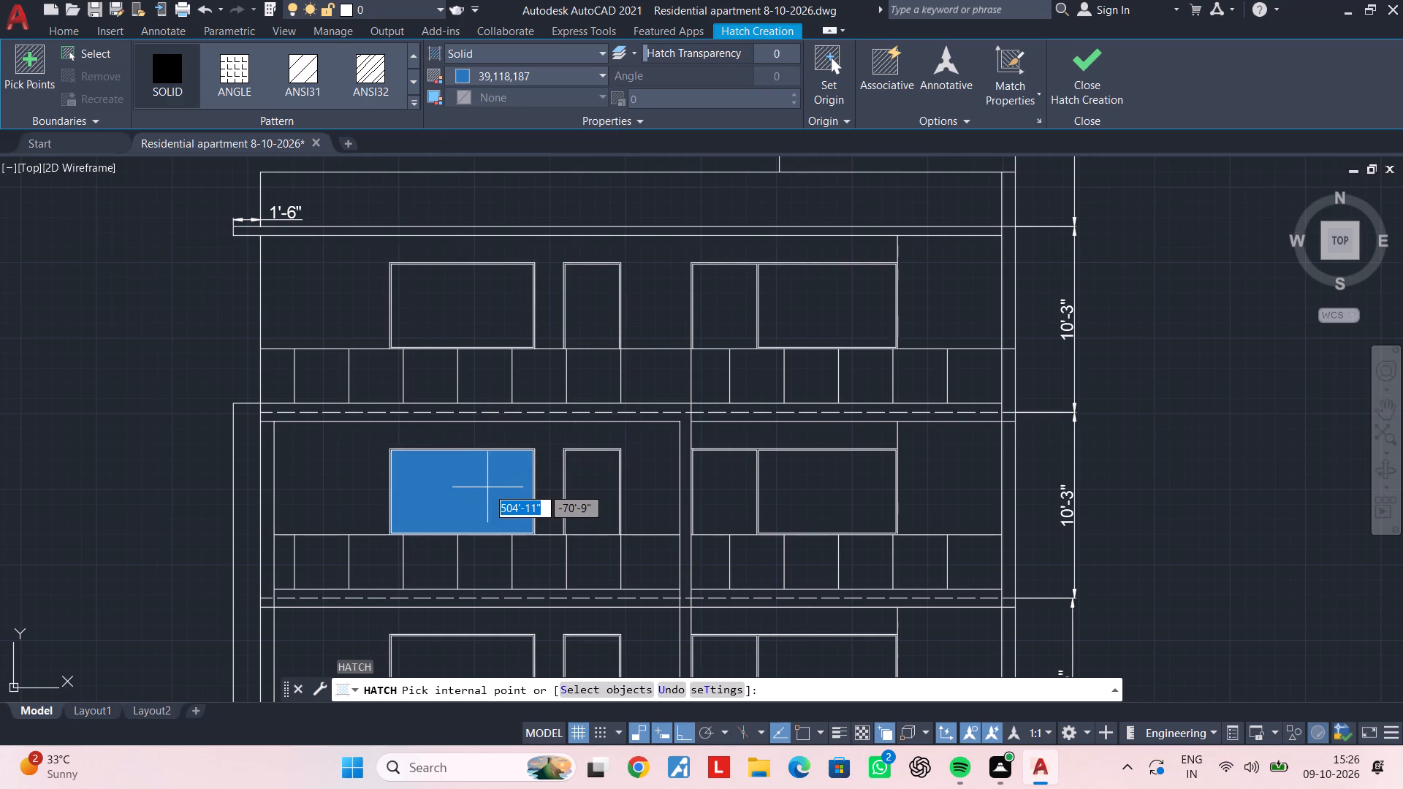
left_click(487, 487)
left_click(478, 313)
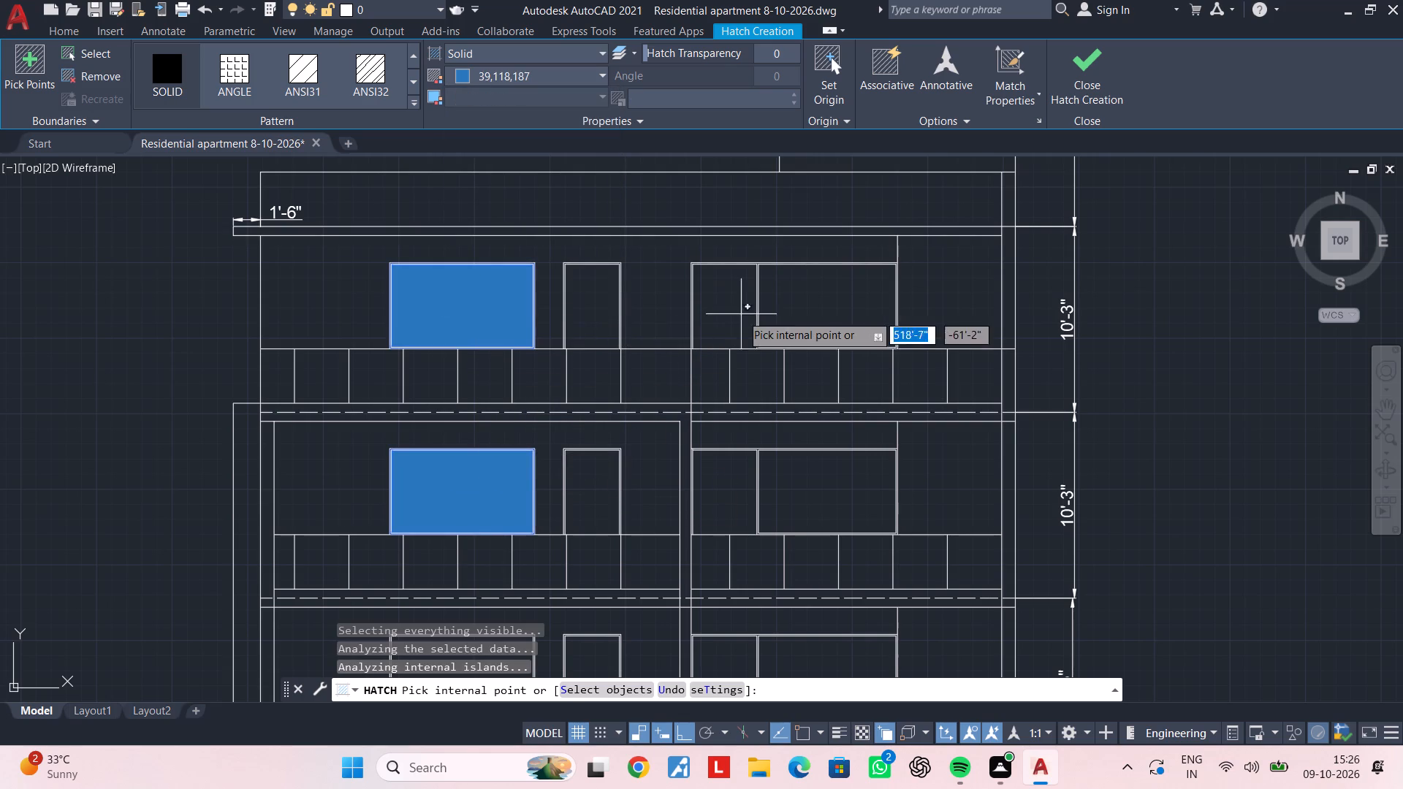
left_click(787, 311)
left_click(799, 476)
Add the same solid blue hatch to the wide window panes of the two storeys above the ground floor and finish the hatch.
scroll(808, 486, "down", 2)
middle_click_drag(808, 486, 803, 397)
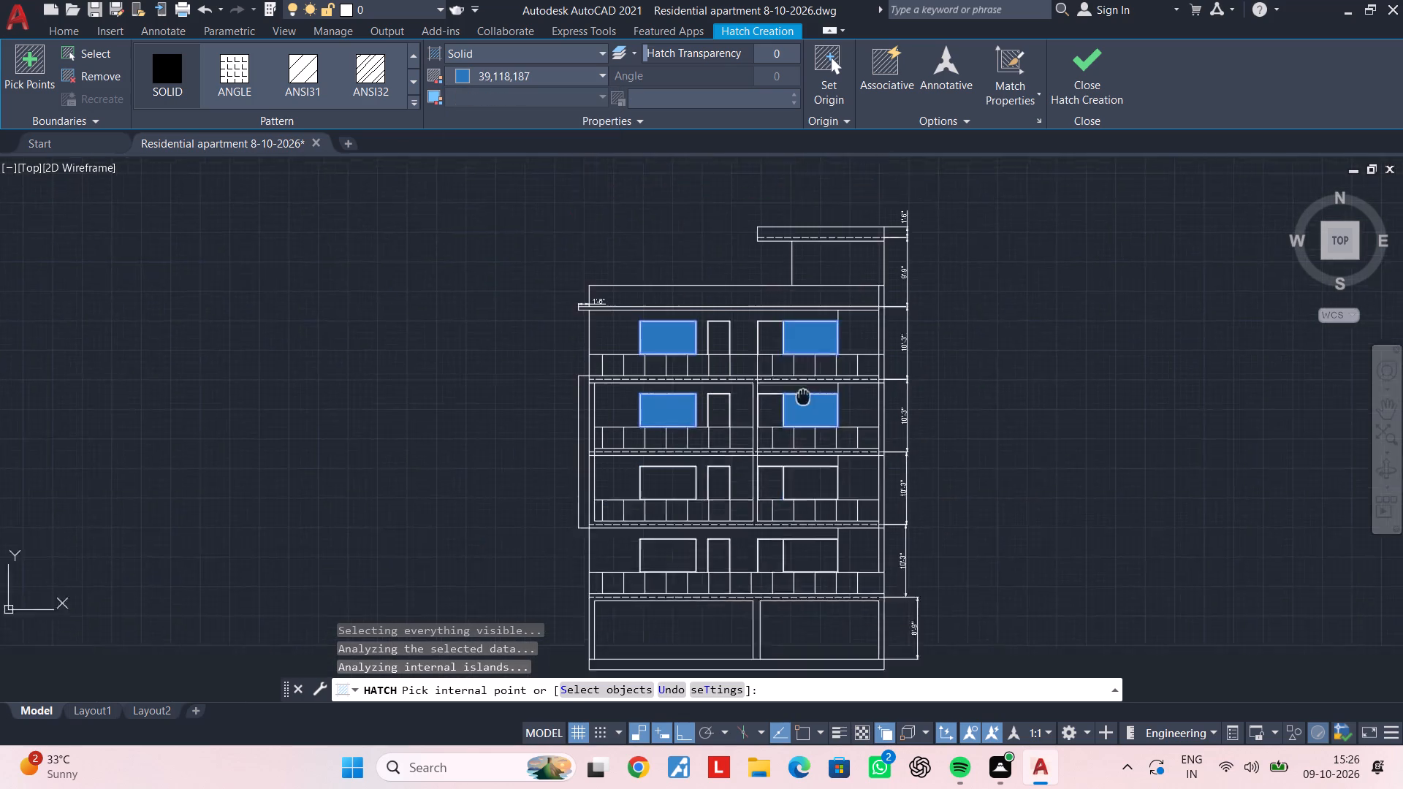
middle_click_drag(803, 397, 796, 328)
scroll(669, 404, "up", 1)
left_click(664, 407)
left_click(894, 408)
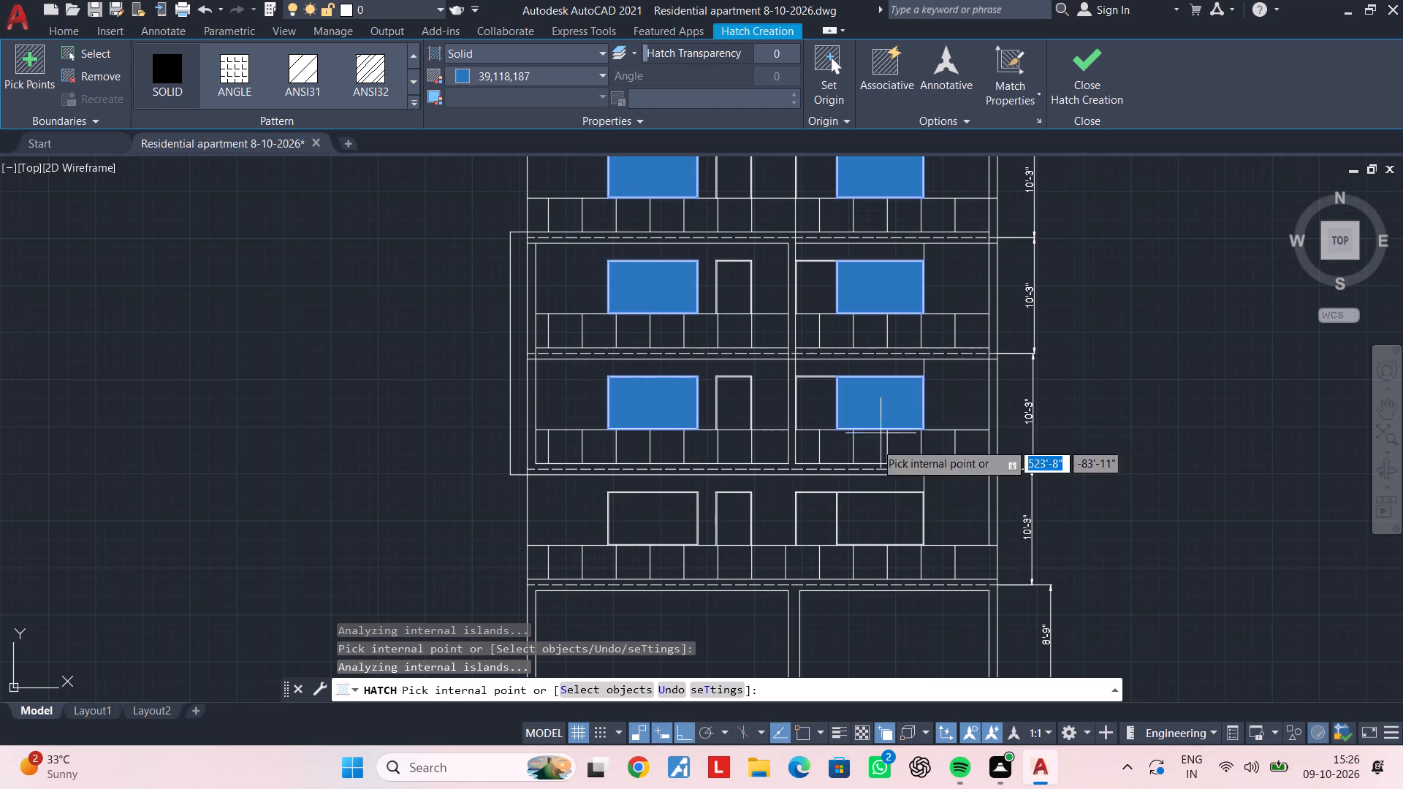
left_click(664, 526)
left_click(881, 535)
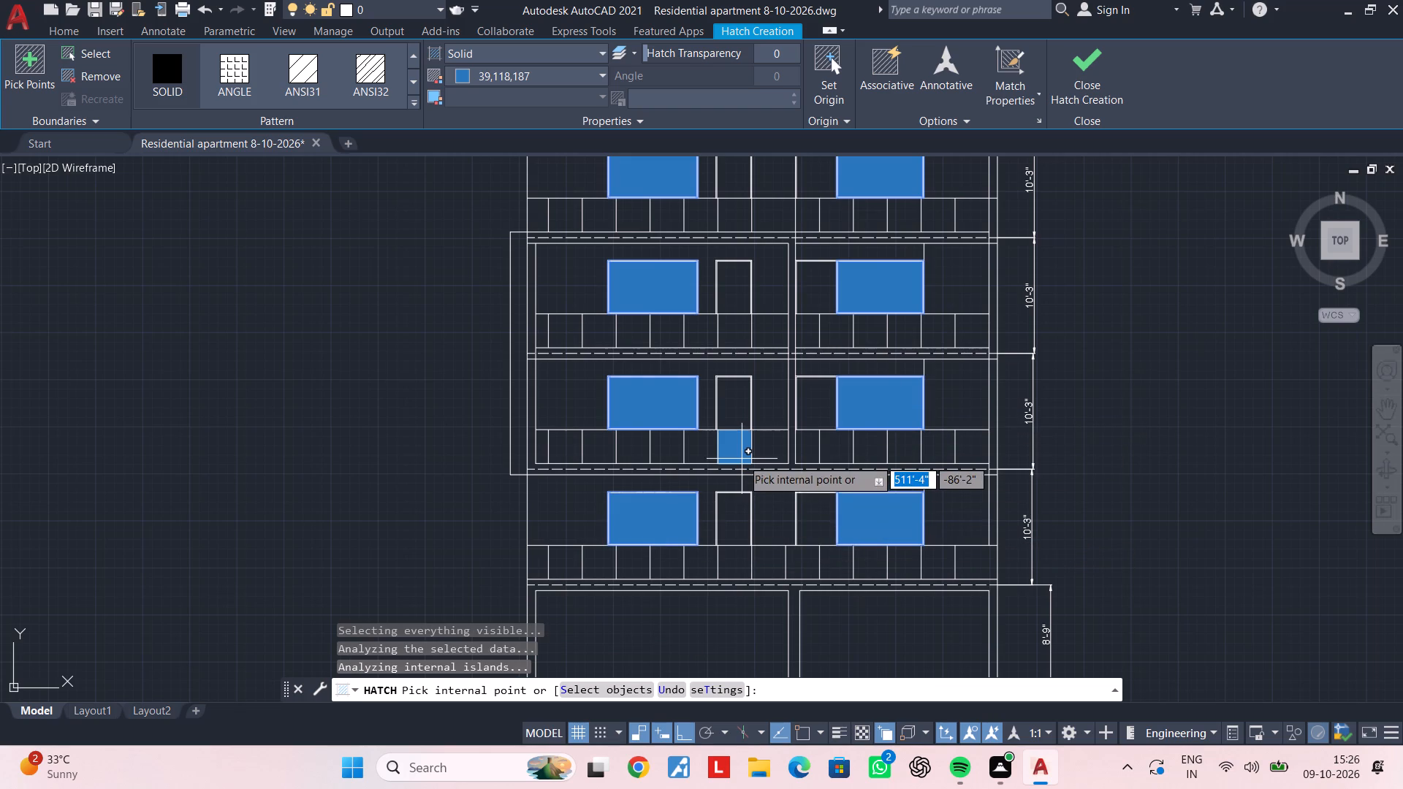
key("Escape")
key("Escape")
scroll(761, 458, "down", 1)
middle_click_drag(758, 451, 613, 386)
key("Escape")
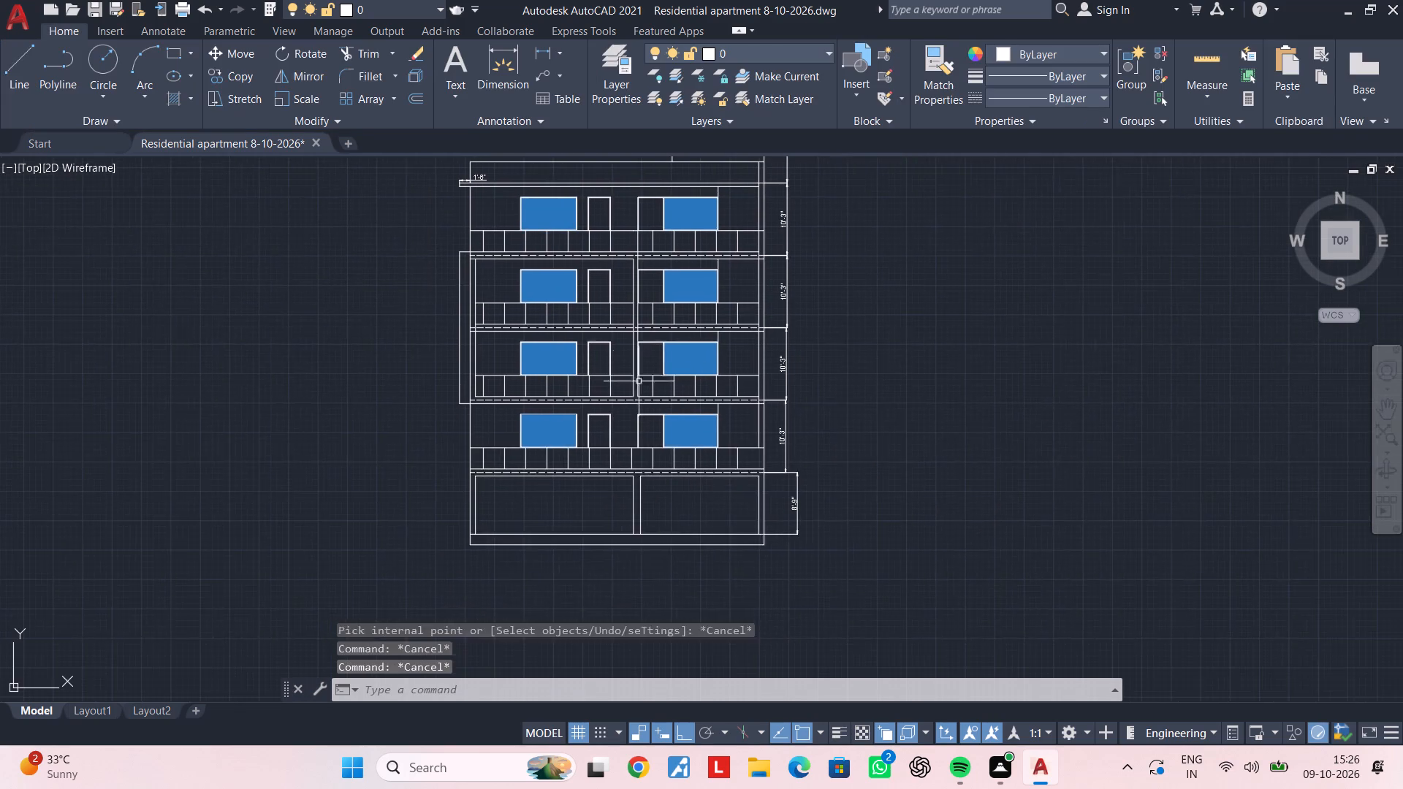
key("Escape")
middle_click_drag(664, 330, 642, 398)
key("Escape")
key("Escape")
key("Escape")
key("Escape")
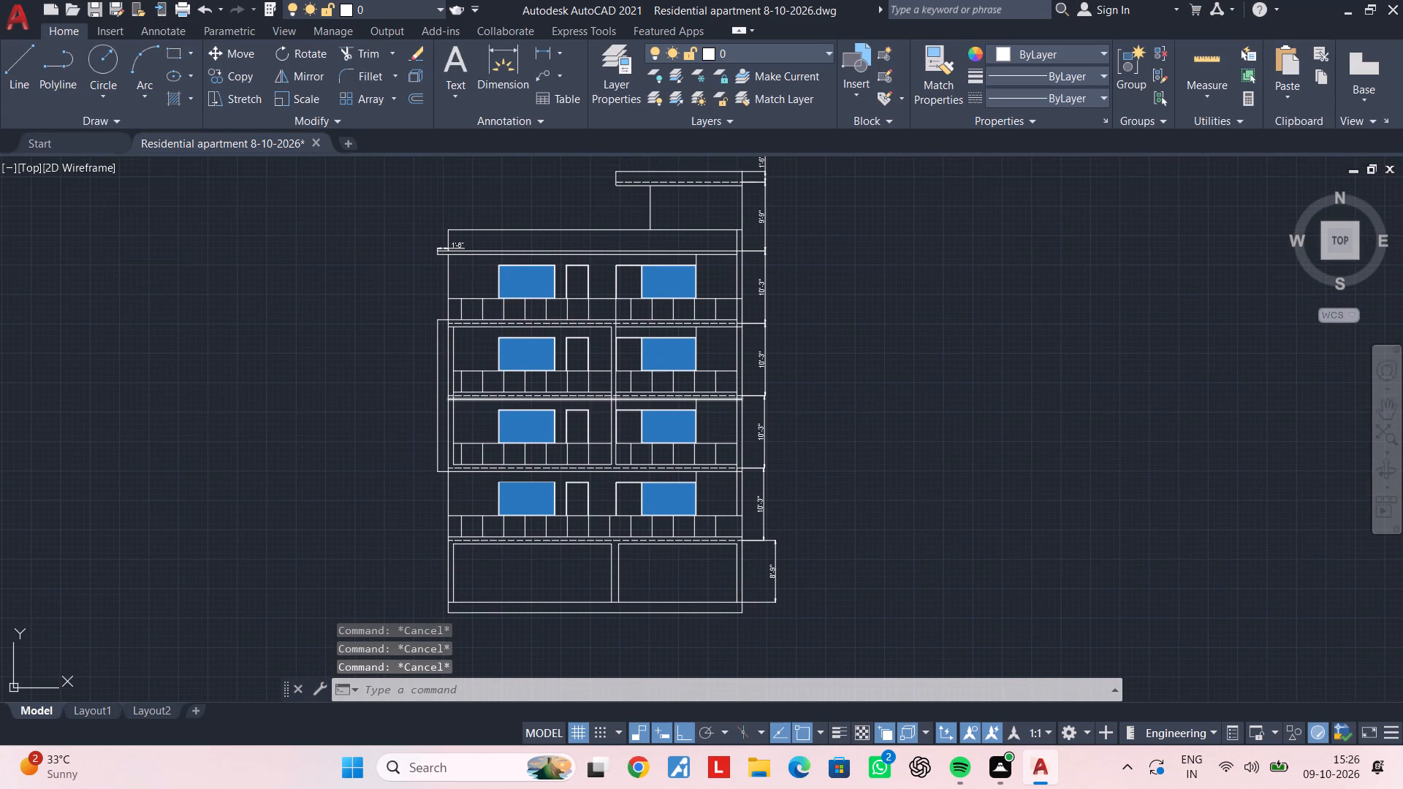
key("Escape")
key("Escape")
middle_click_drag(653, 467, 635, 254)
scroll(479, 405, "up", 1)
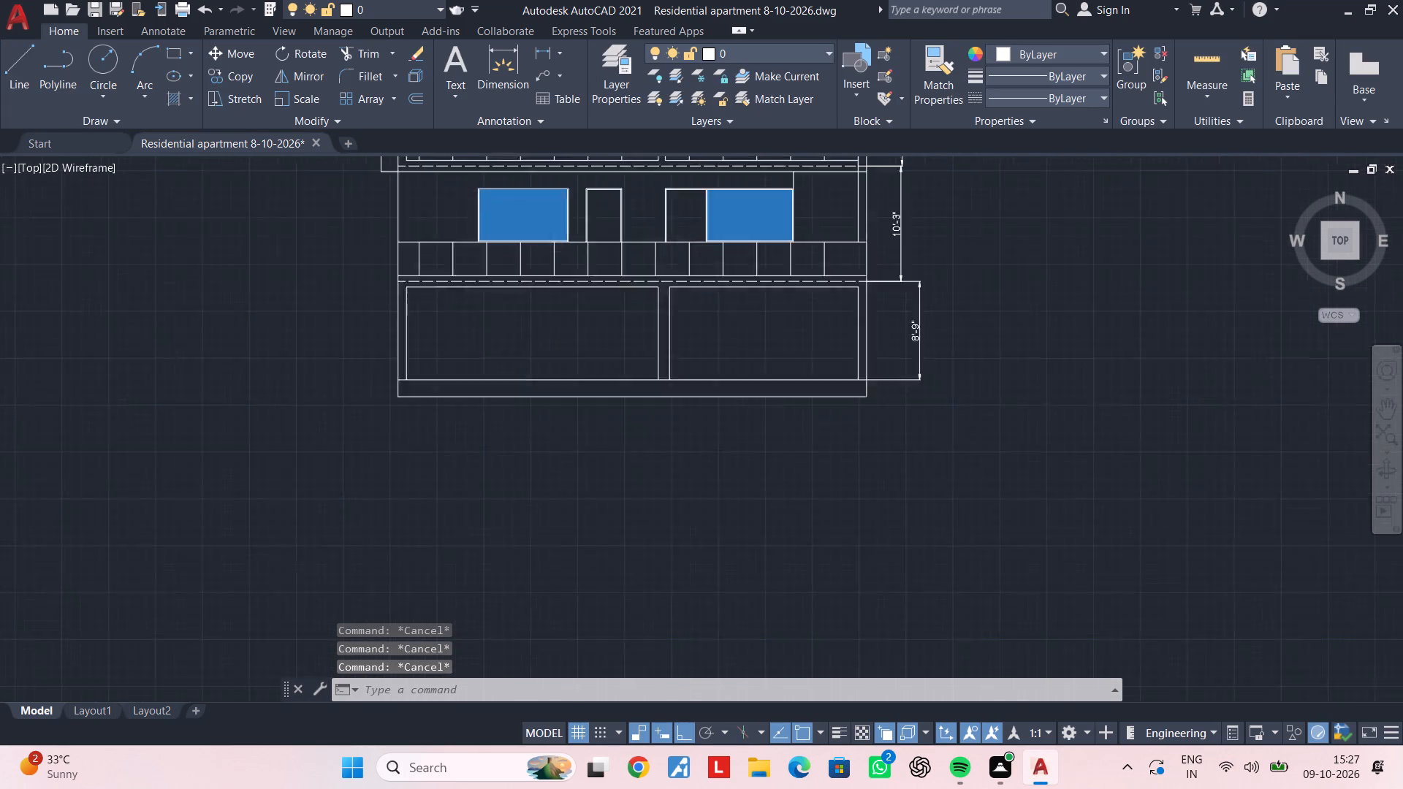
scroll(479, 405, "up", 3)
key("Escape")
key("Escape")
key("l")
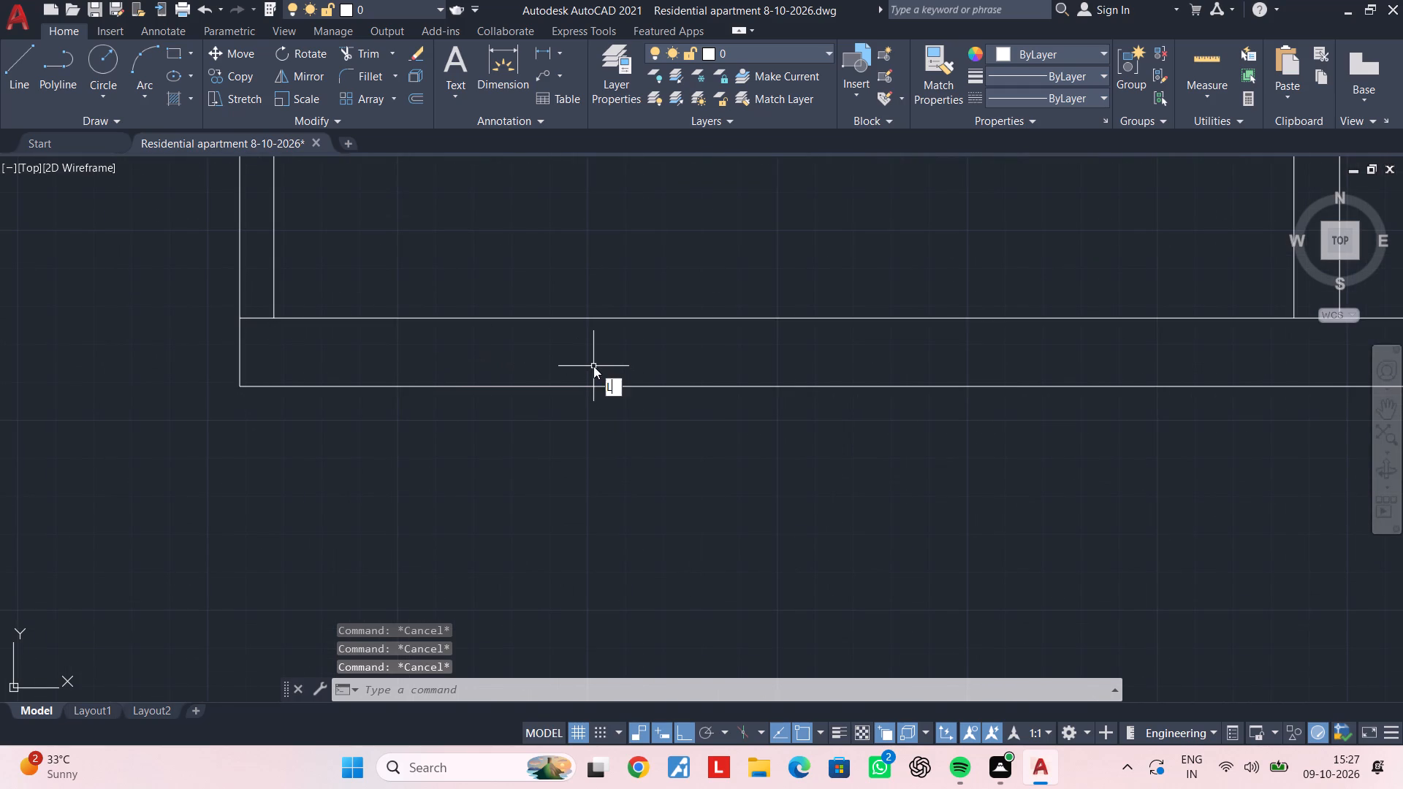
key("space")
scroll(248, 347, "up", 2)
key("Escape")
Offset the plinth's top line downward repeatedly at 2" spacing, adding eight horizontal lines down to the plinth's base.
middle_click_drag(707, 340, 352, 346)
scroll(634, 370, "down", 1)
middle_click_drag(604, 371, 593, 372)
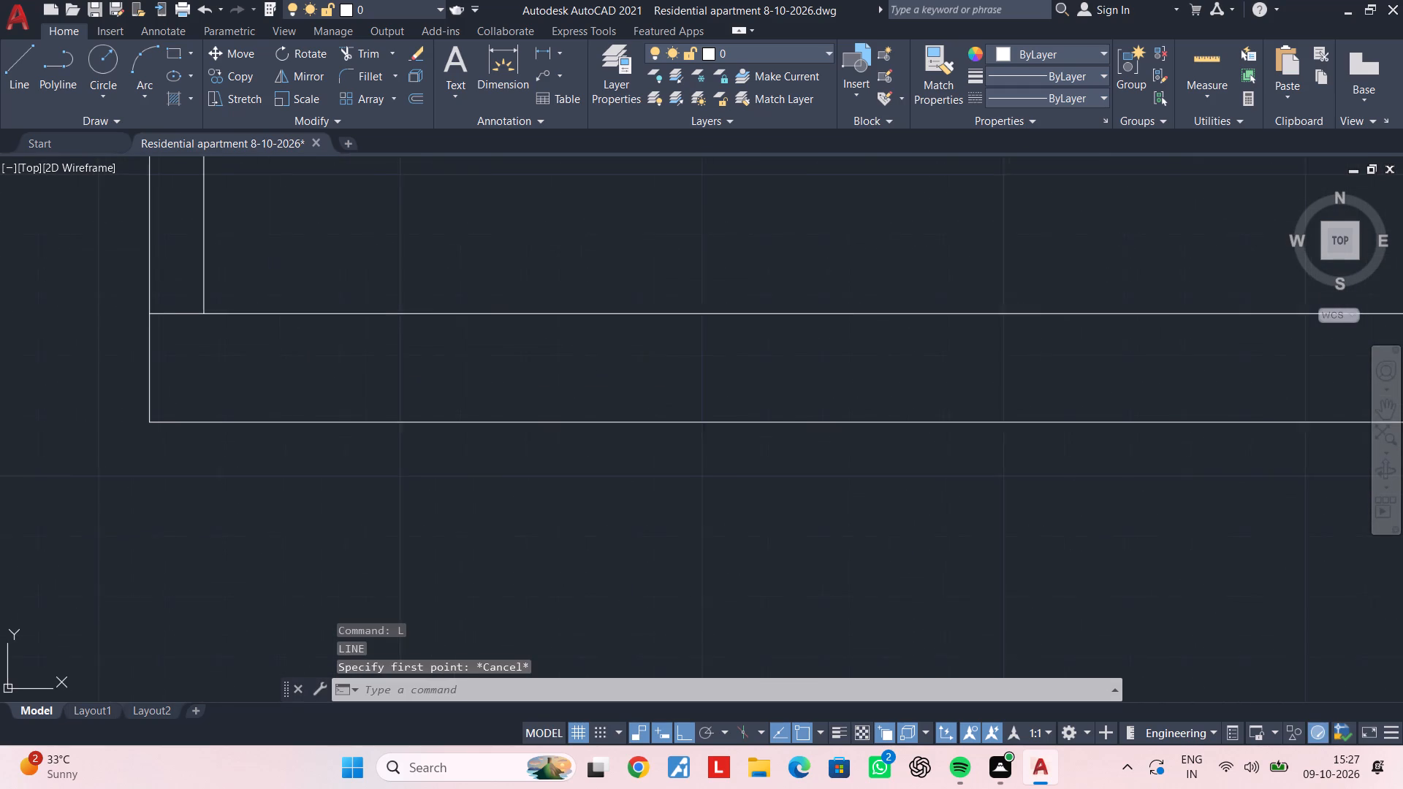
middle_click_drag(593, 372, 579, 373)
key("Escape")
key("Escape")
key("Escape")
type("OF")
key("space")
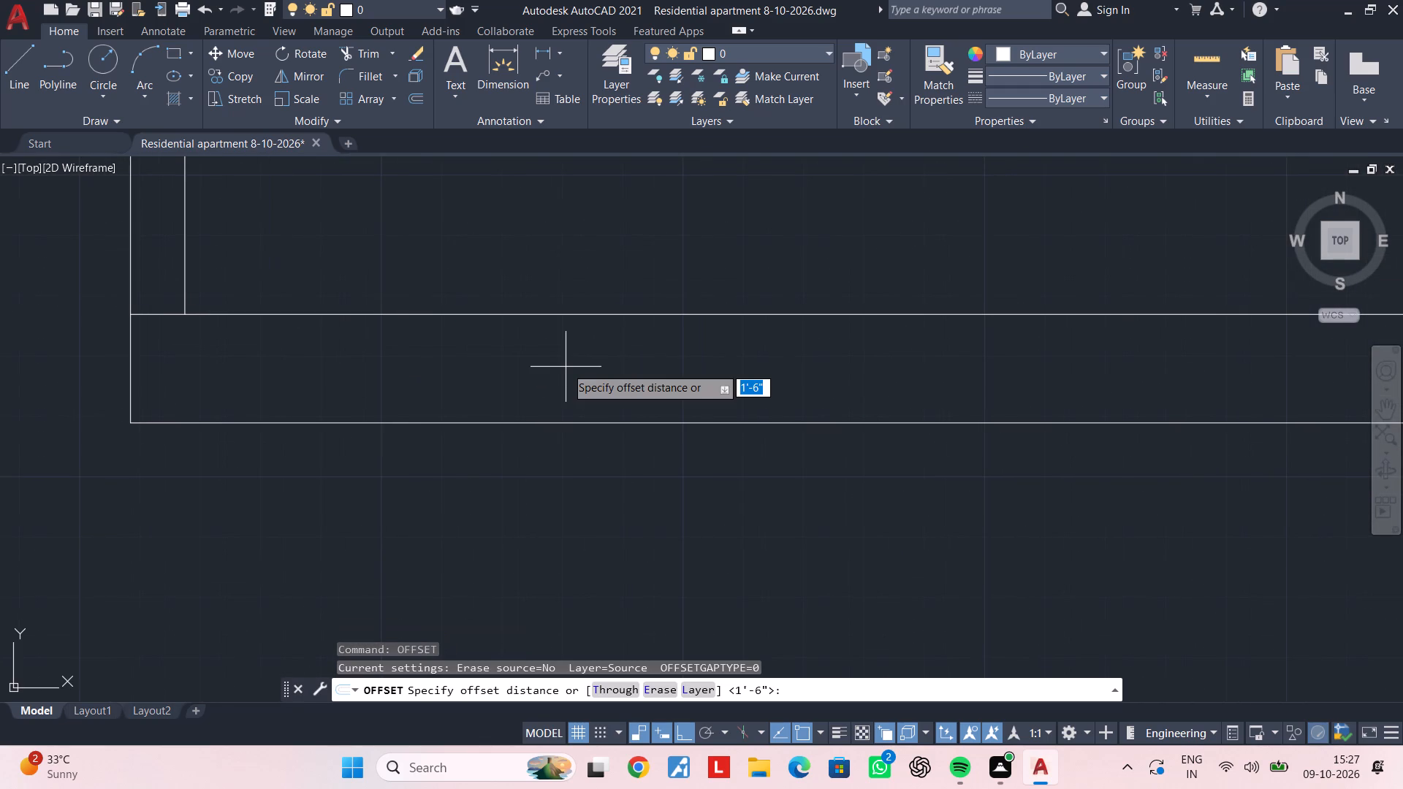
type("2\"")
key("Return")
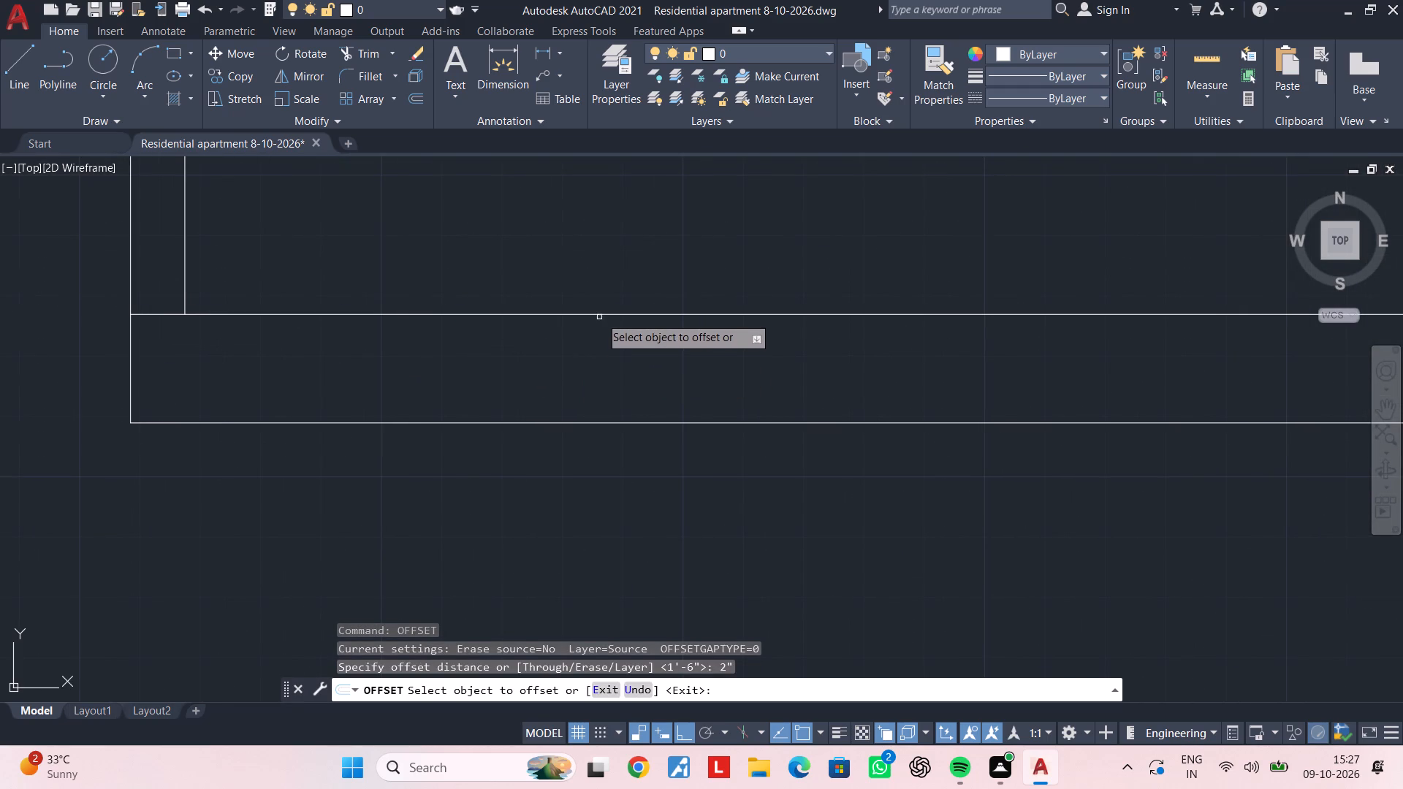
left_click(601, 315)
left_click(604, 348)
left_click(601, 324)
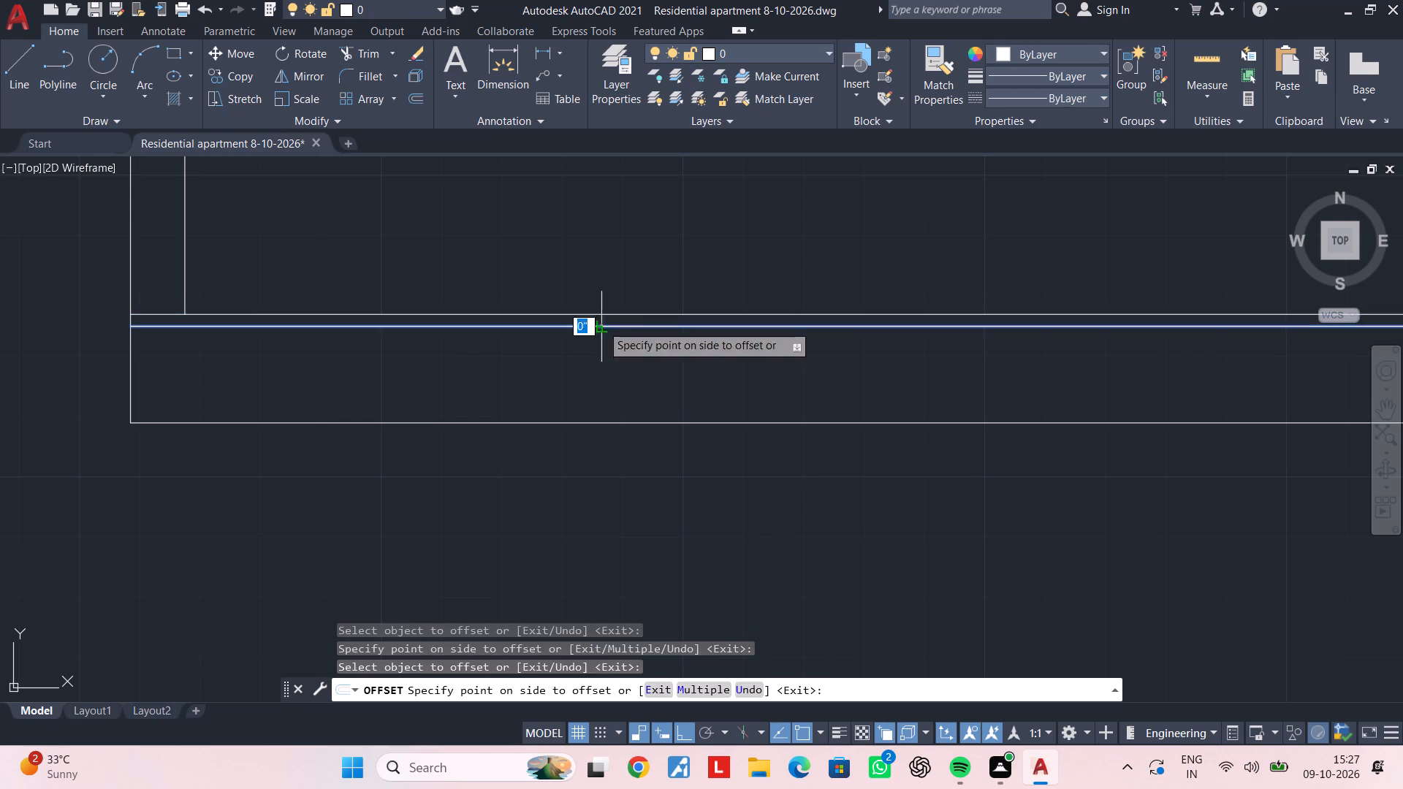
left_click(603, 372)
left_click(604, 338)
left_click(607, 375)
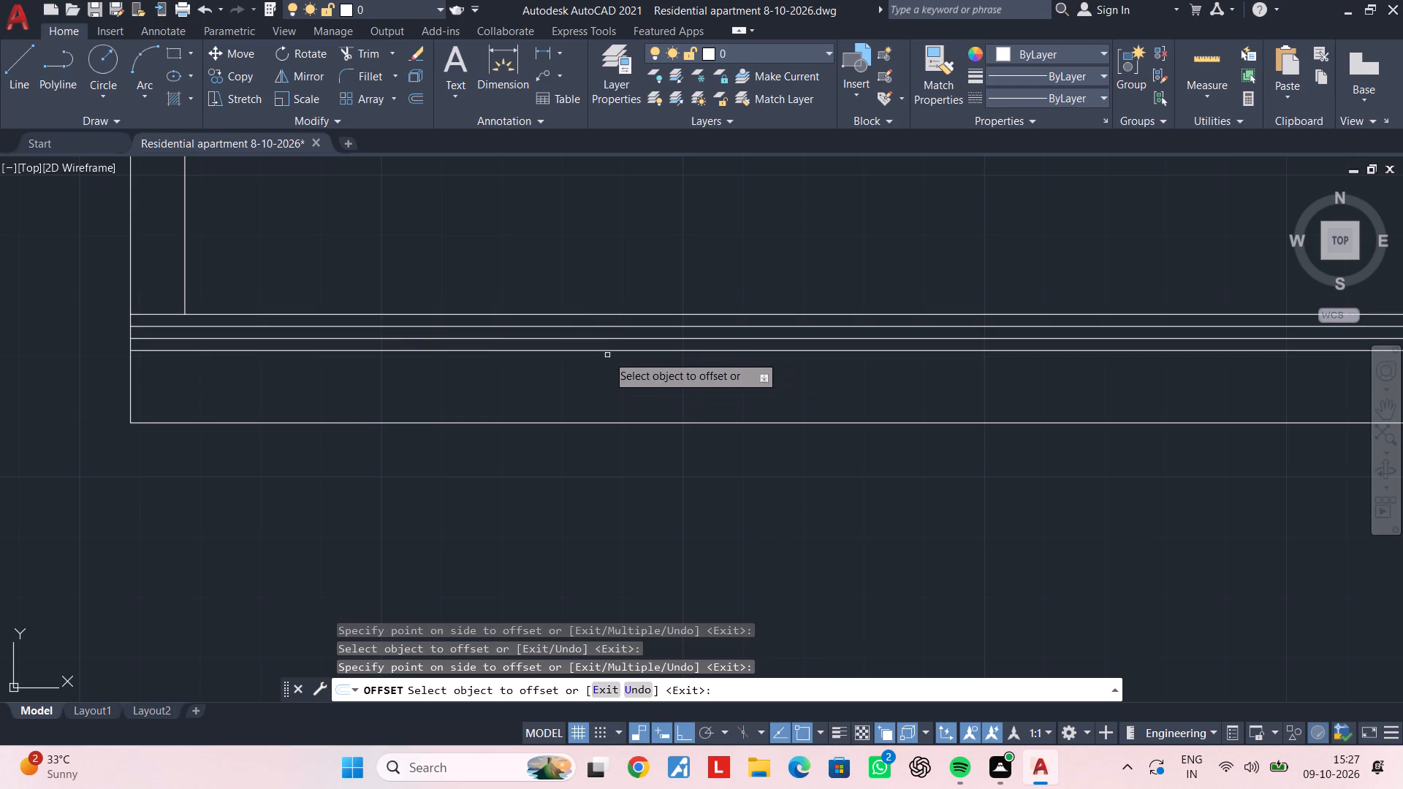
left_click(607, 348)
left_click(611, 384)
left_click(610, 362)
left_click(609, 398)
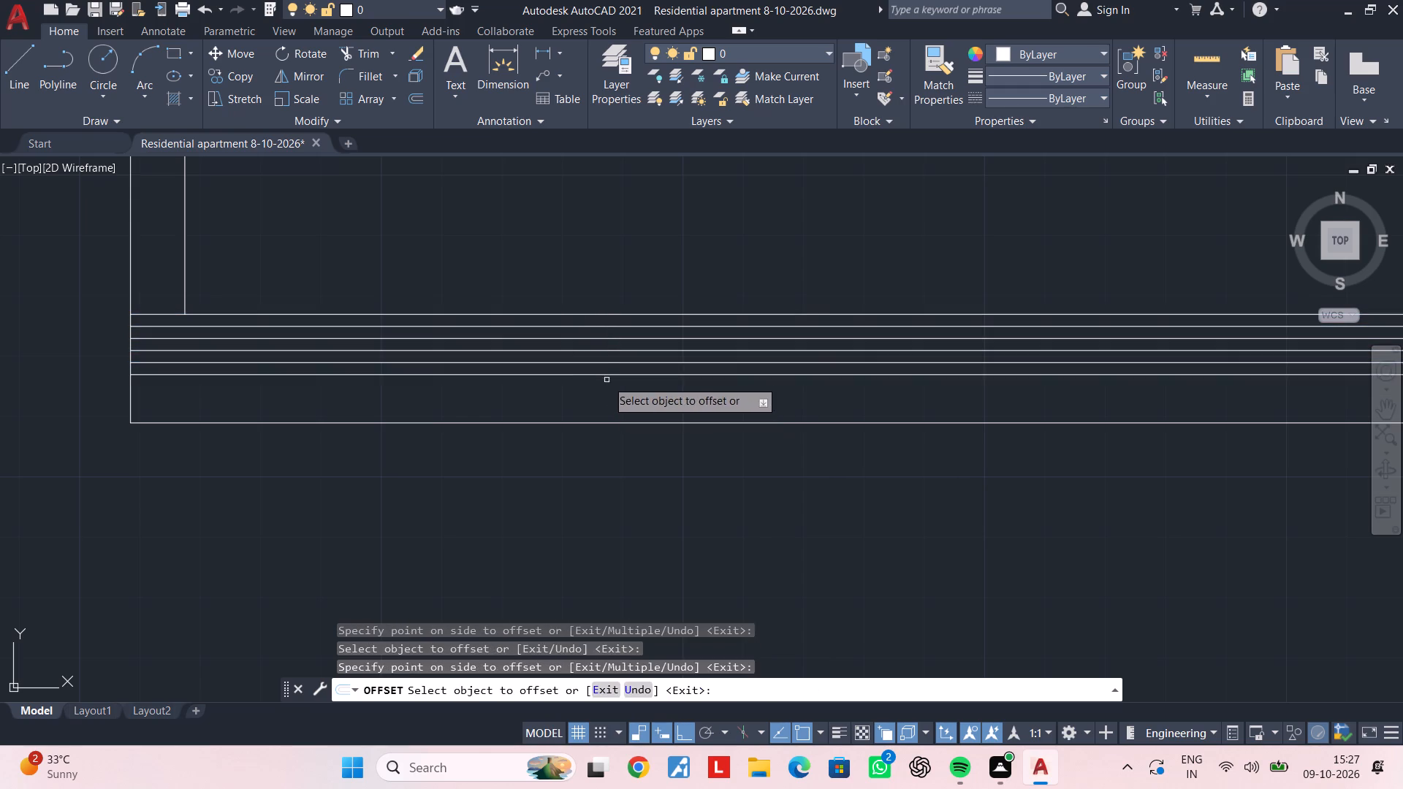
left_click(607, 373)
left_click(597, 405)
left_click(600, 386)
left_click(596, 405)
double_click(597, 399)
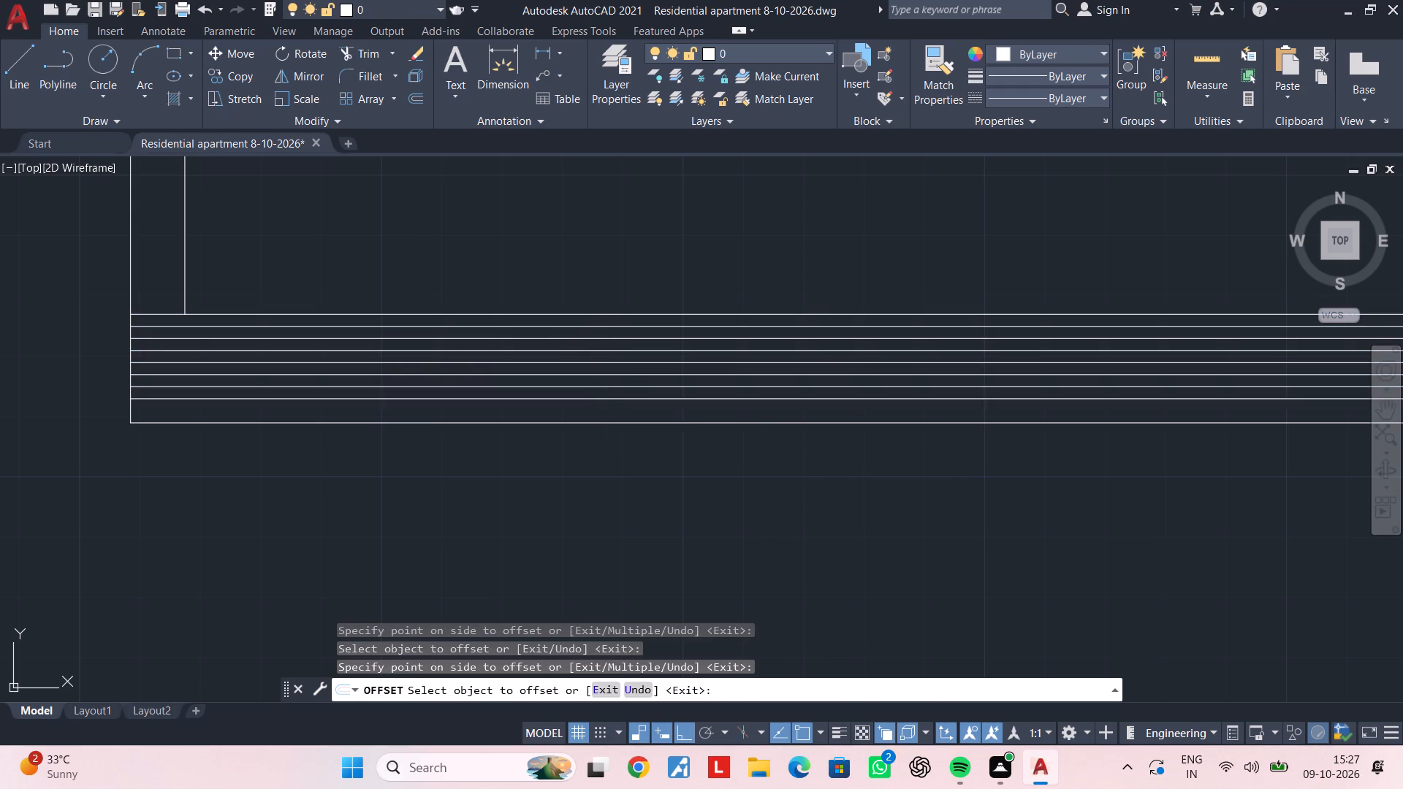
left_click(596, 408)
key("Escape")
Erase the upper two of the new horizontal lines in the plinth band.
scroll(897, 418, "down", 3)
middle_click_drag(929, 426, 320, 398)
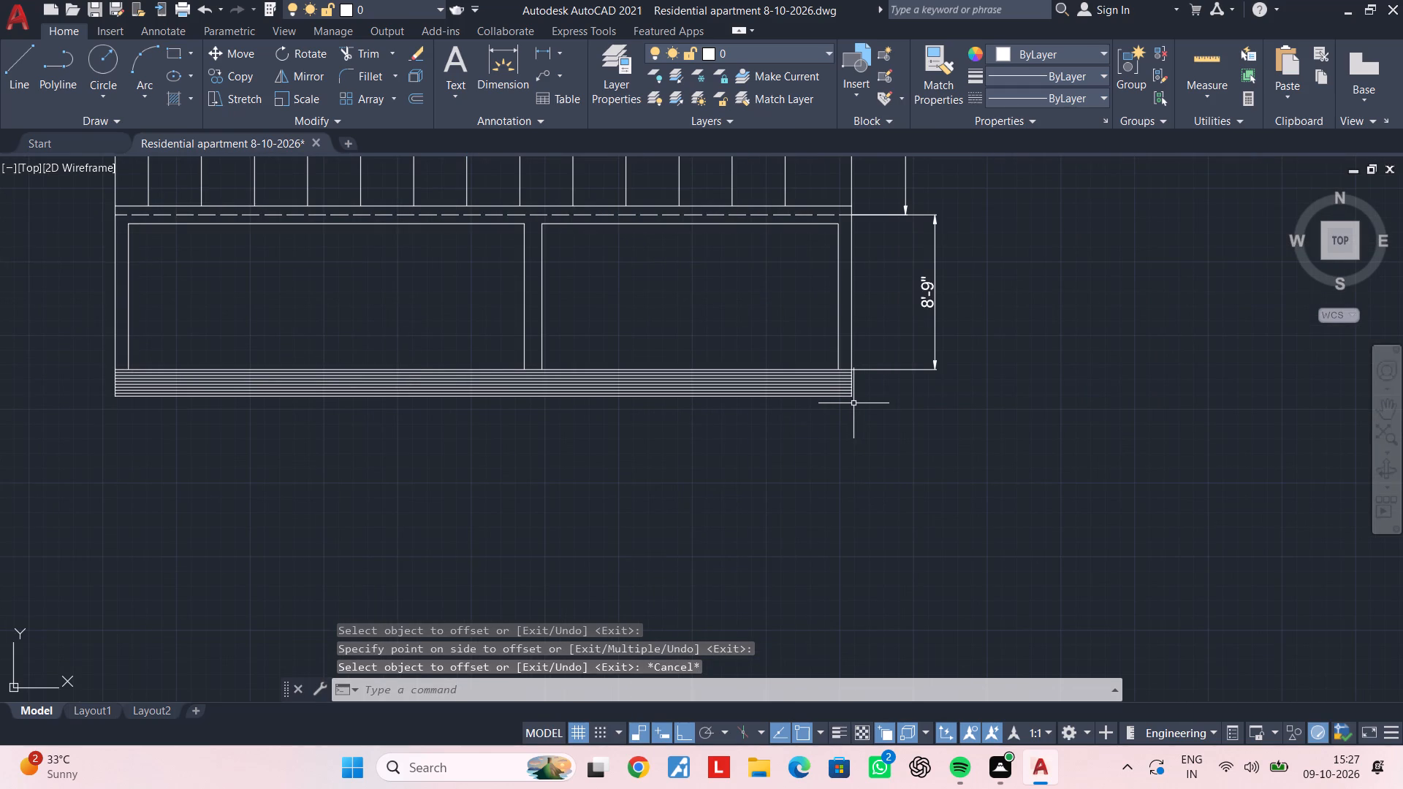
middle_click_drag(850, 404, 811, 421)
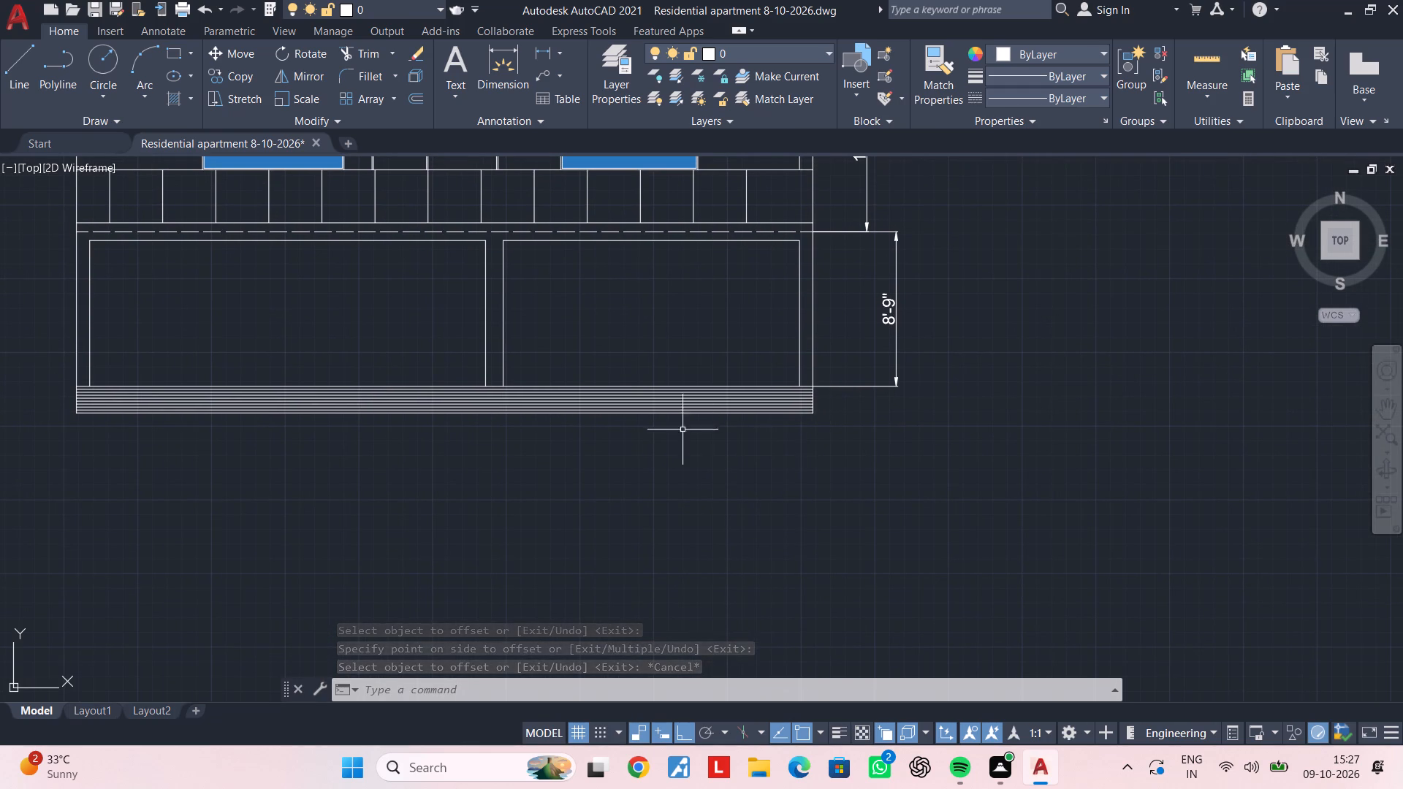
scroll(506, 384, "up", 5)
left_click(484, 401)
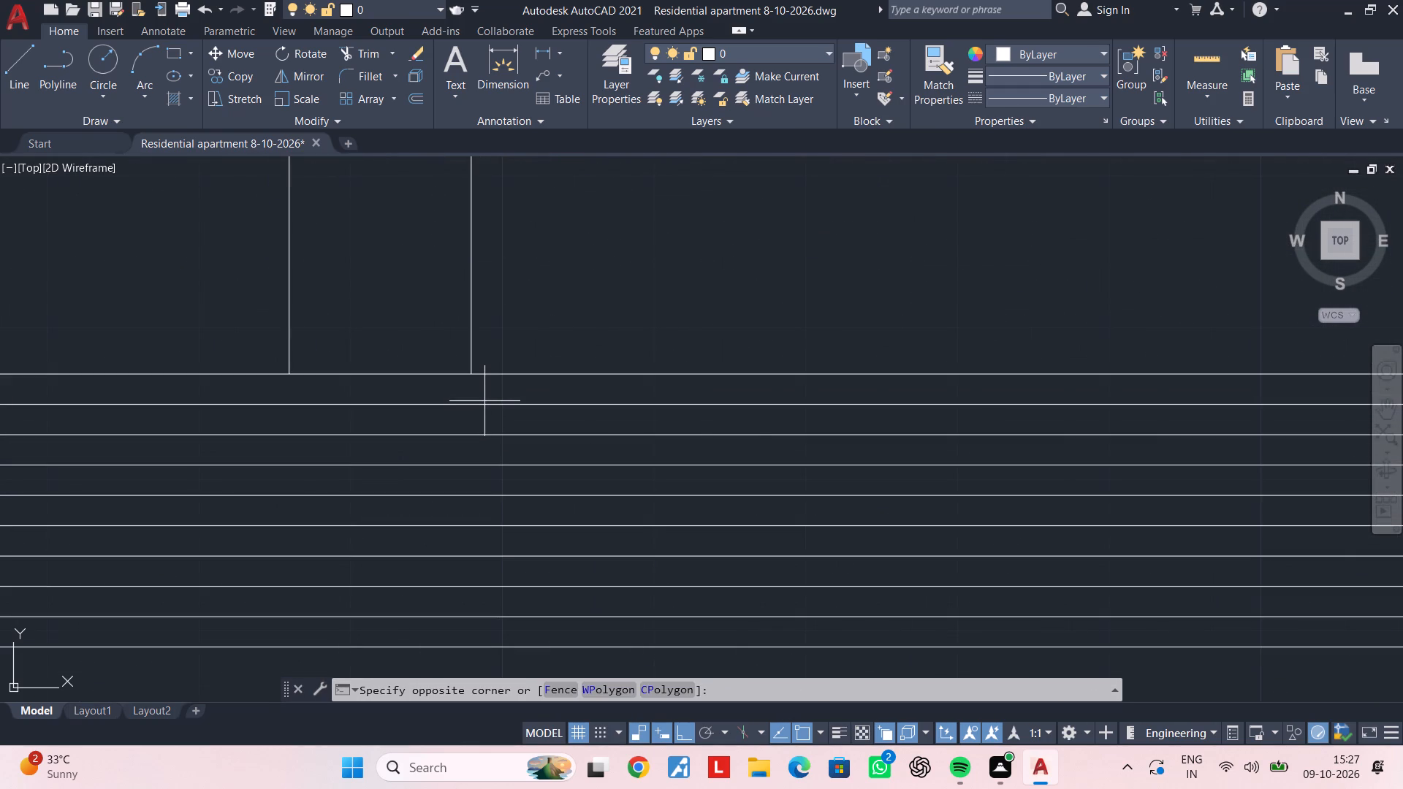
left_click(476, 435)
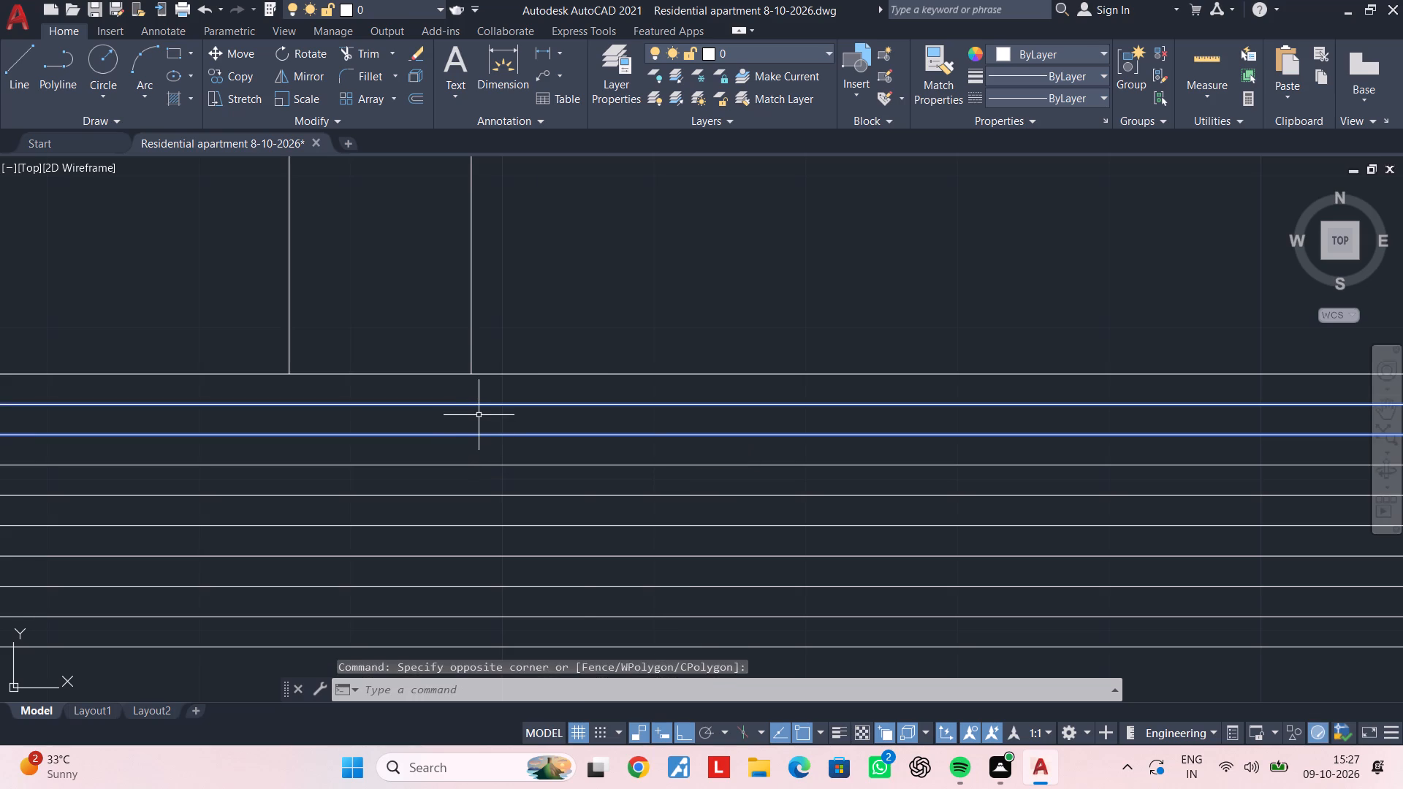
key("Delete")
Adjust the ground-floor 8'-9" dimension, shifting its dimension line inward to align with the 10'-3" dimension above.
scroll(482, 415, "down", 4)
scroll(716, 451, "down", 2)
middle_click_drag(720, 451, 623, 450)
scroll(702, 450, "up", 1)
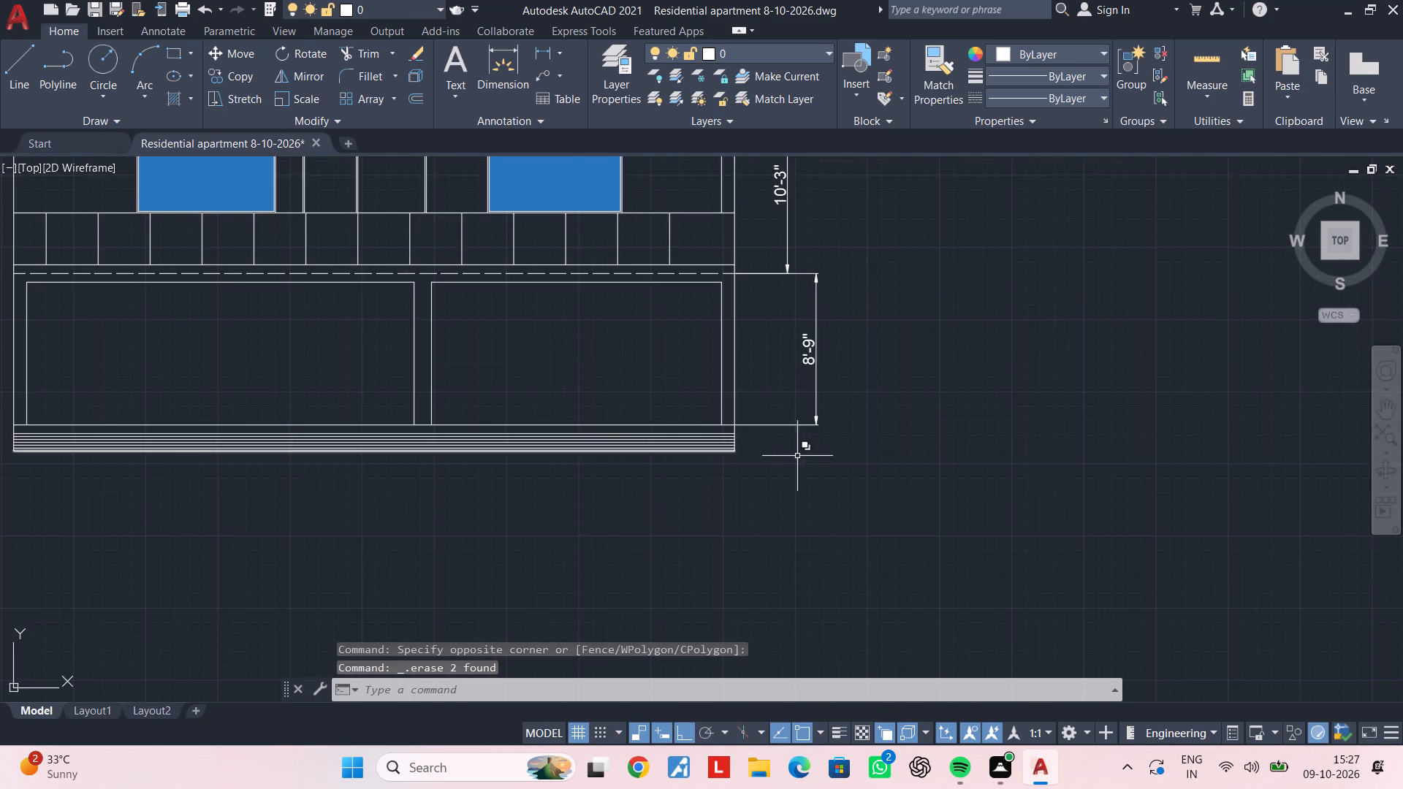
middle_click_drag(775, 460, 688, 466)
key("Escape")
key("Escape")
key("Escape")
key("Escape")
left_click(750, 320)
left_click(724, 336)
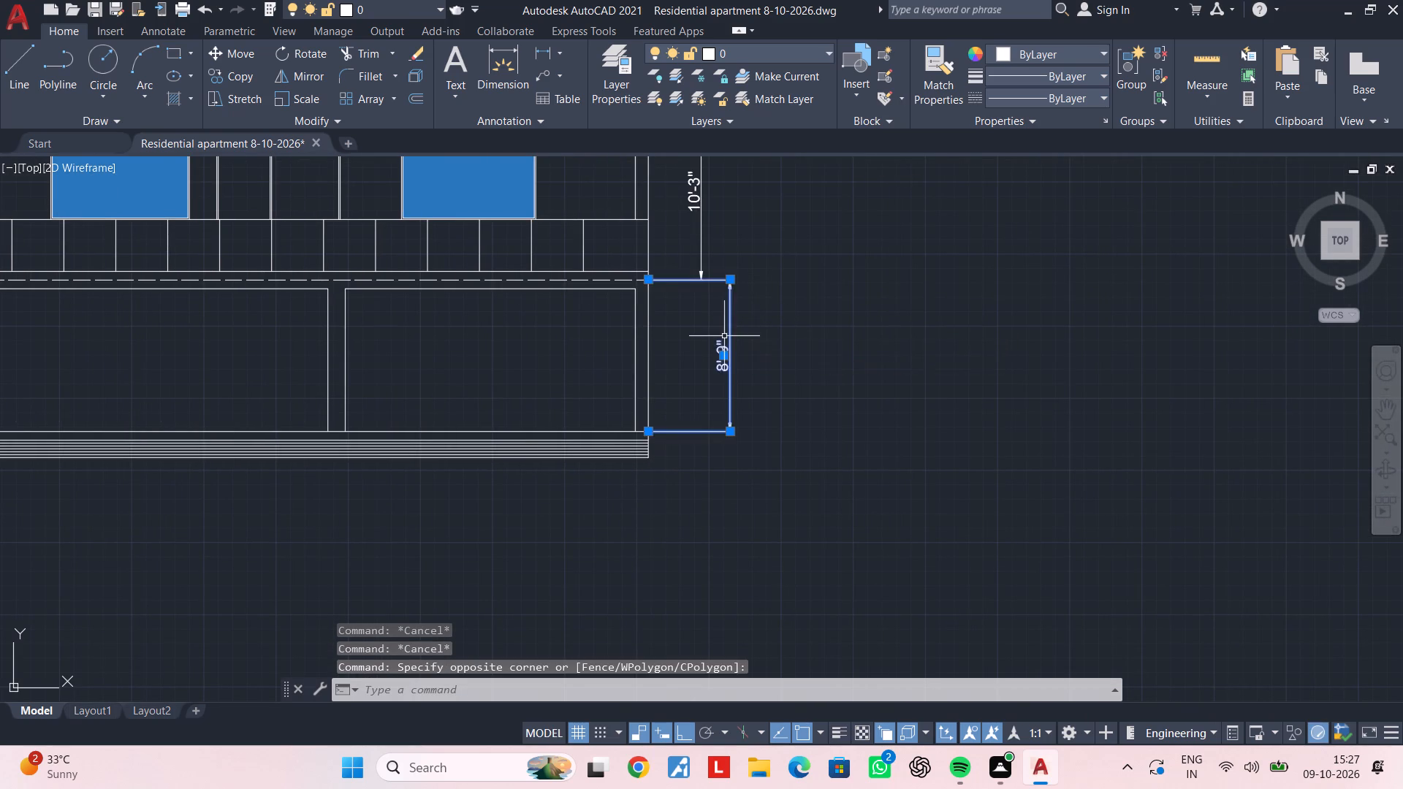
scroll(724, 324, "up", 3)
left_click(712, 447)
left_click(670, 445)
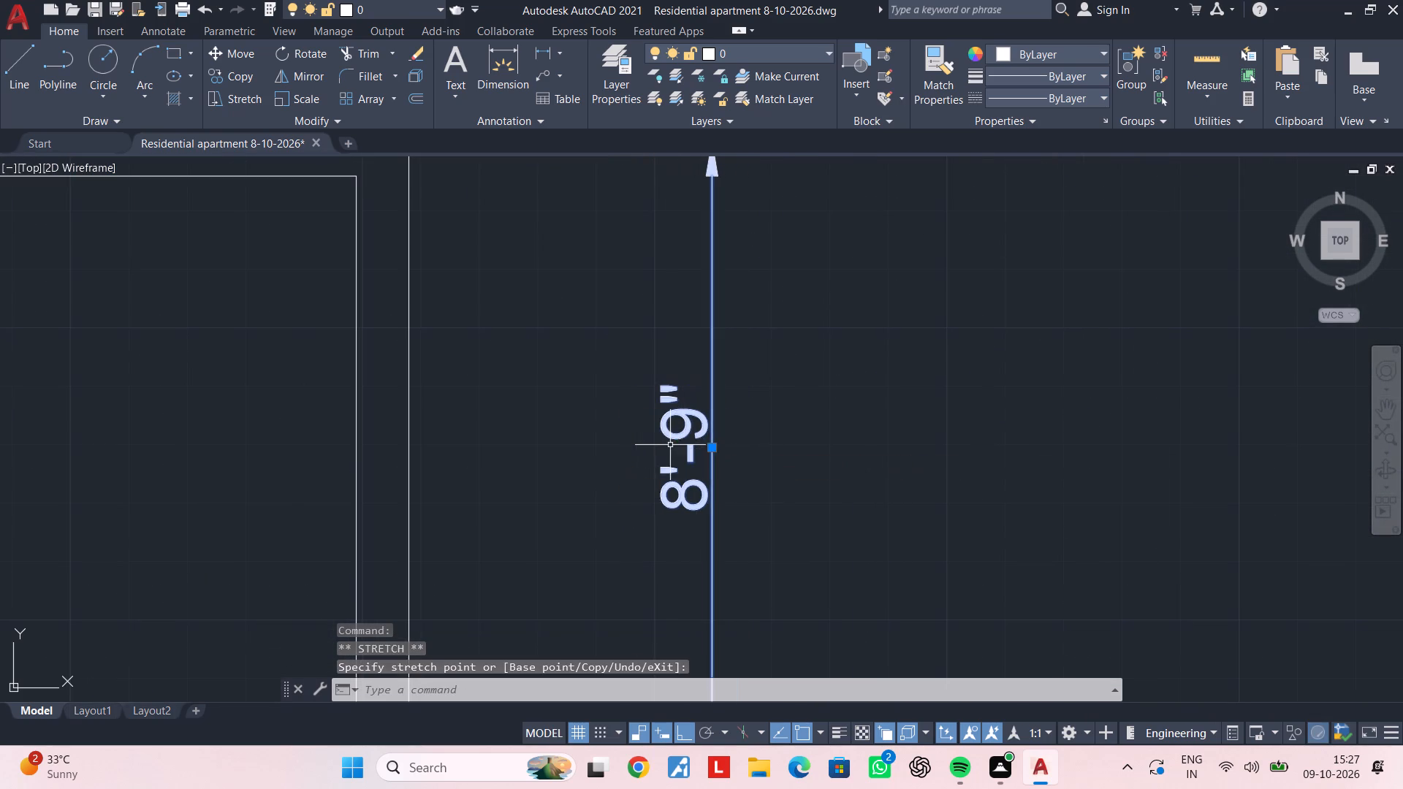
scroll(695, 438, "down", 3)
middle_click_drag(734, 418, 751, 404)
key("Escape")
key("Escape")
scroll(726, 331, "up", 1)
left_click(735, 350)
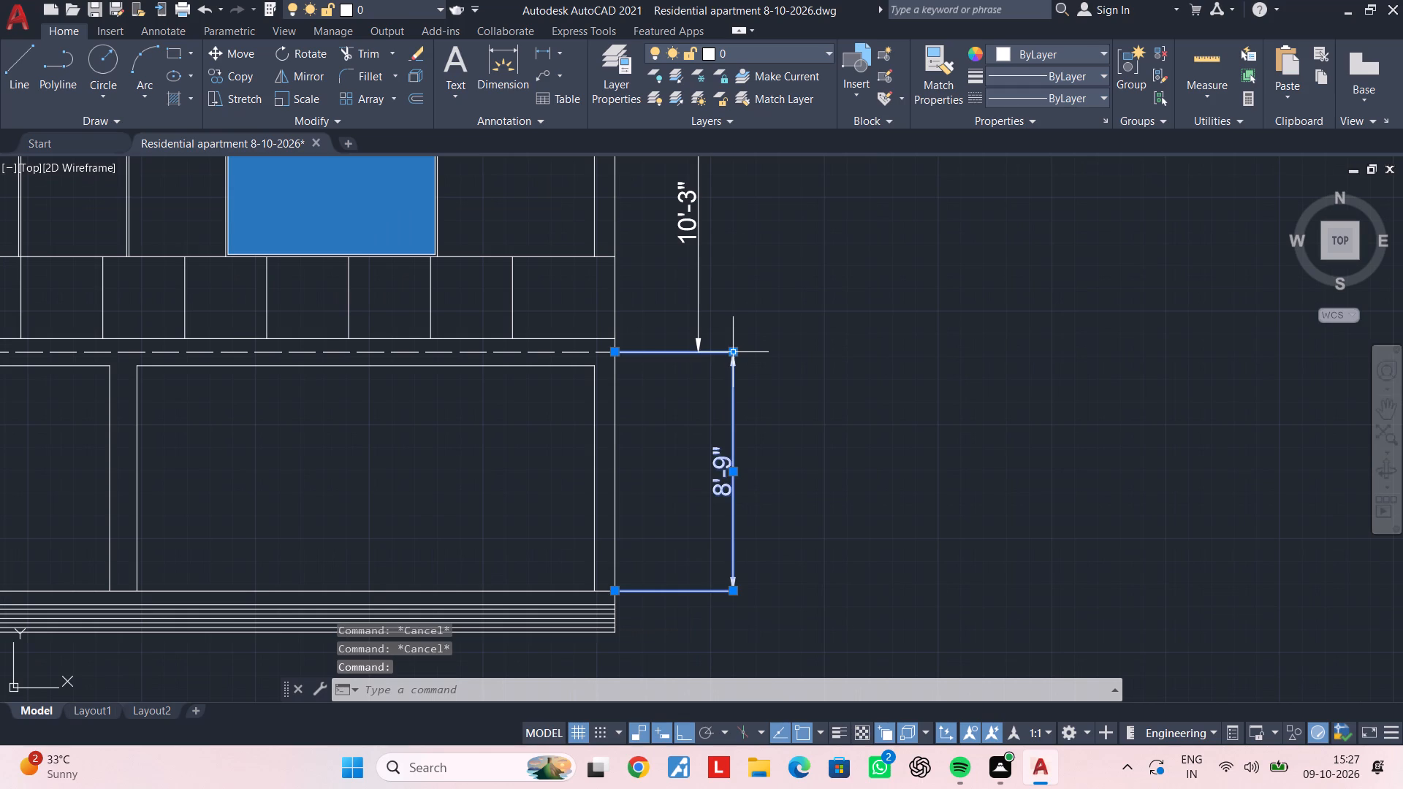
left_click(734, 351)
left_click(699, 351)
key("Escape")
scroll(761, 355, "down", 3)
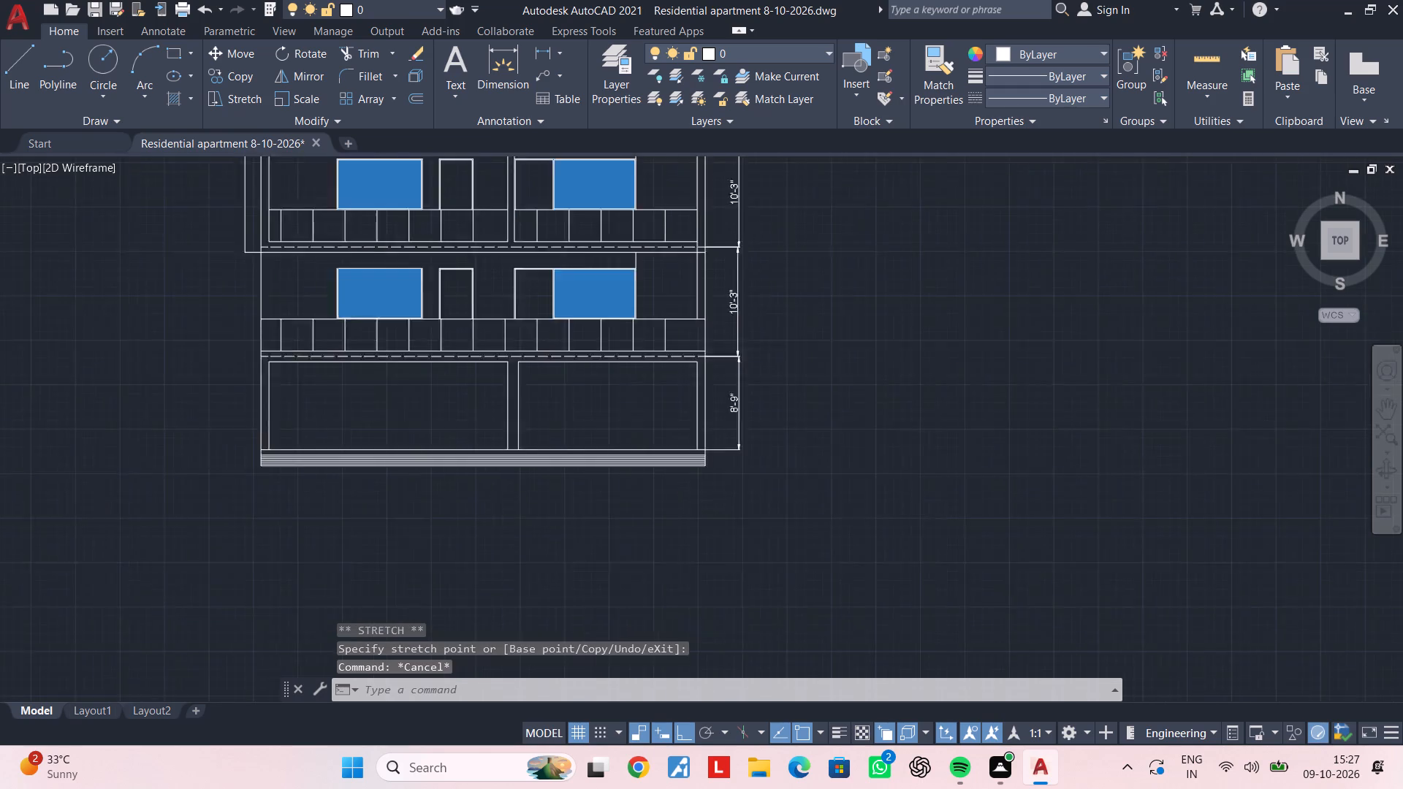
Add a vertical linear dimension for the plinth's height, aligned with the chain of storey dimensions.
left_click(542, 50)
scroll(732, 427, "up", 3)
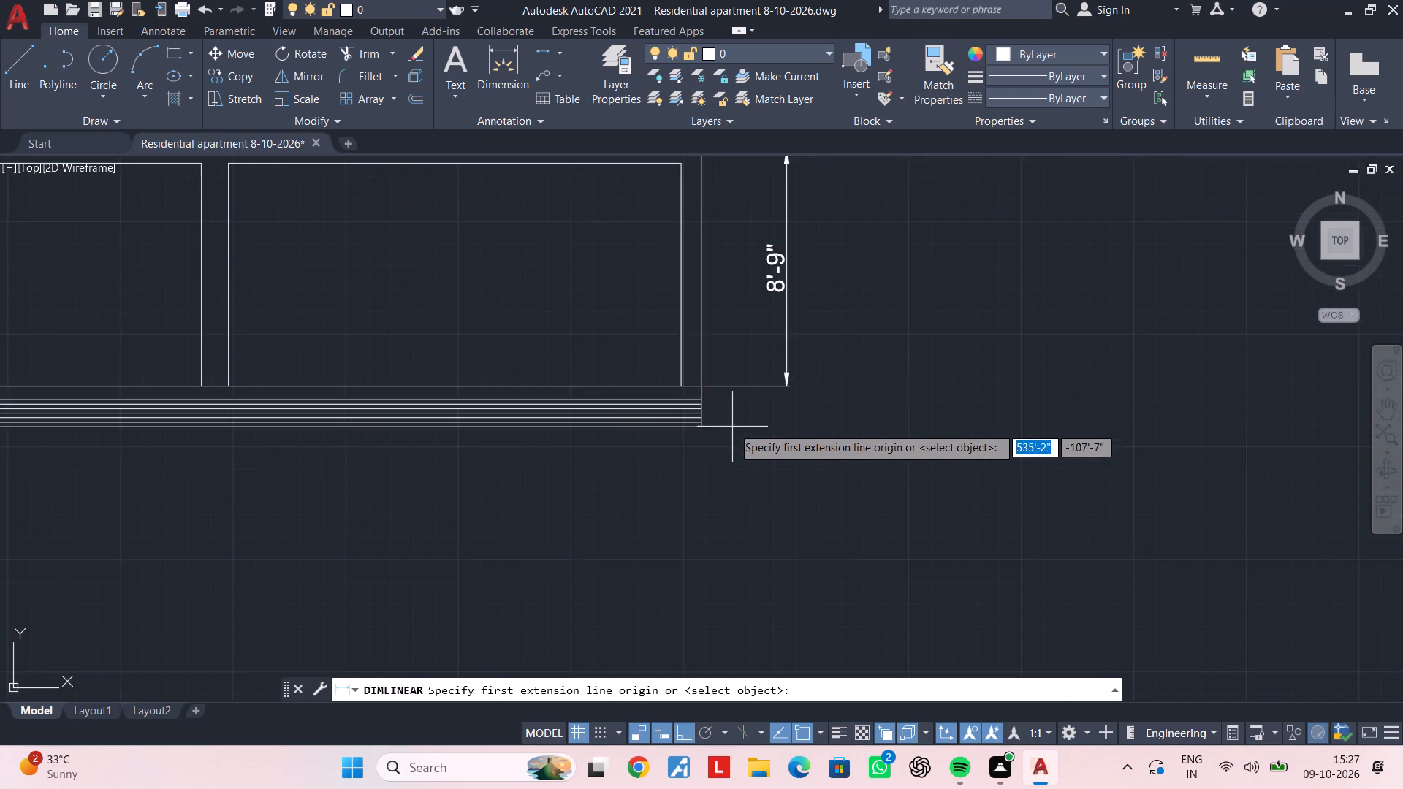
scroll(732, 427, "up", 3)
left_click(628, 368)
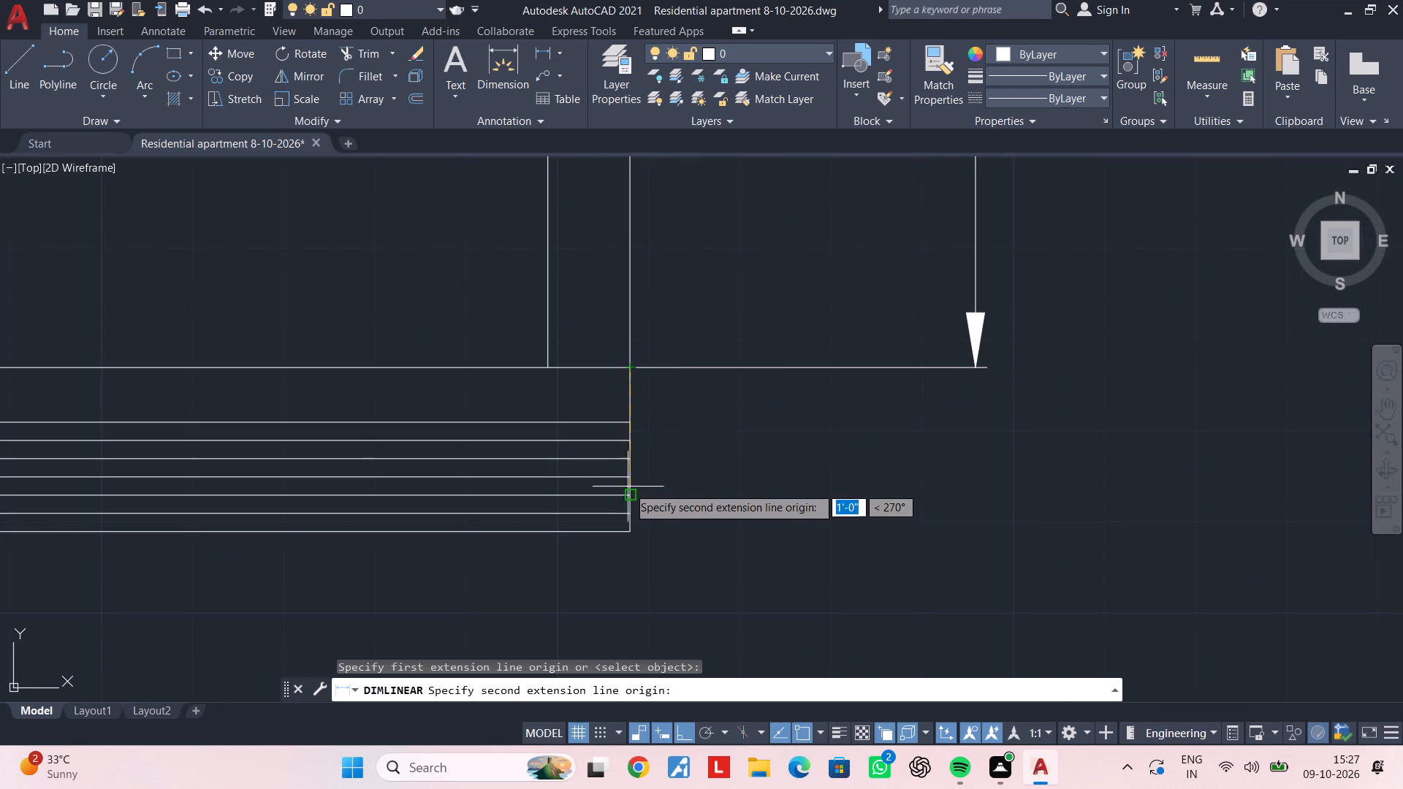
left_click(629, 531)
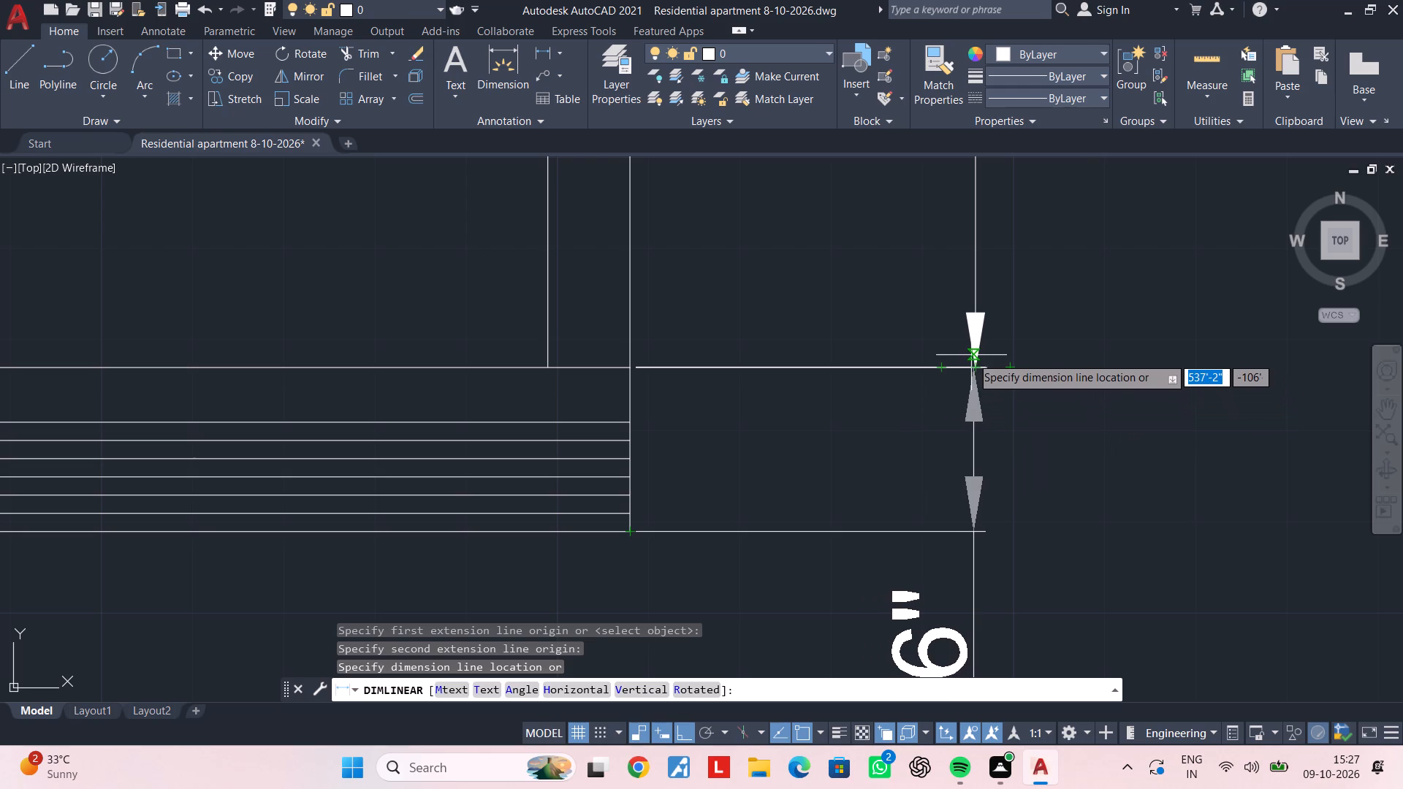
left_click(973, 373)
scroll(990, 419, "down", 2)
middle_click_drag(990, 419, 789, 354)
key("Escape")
key("Escape")
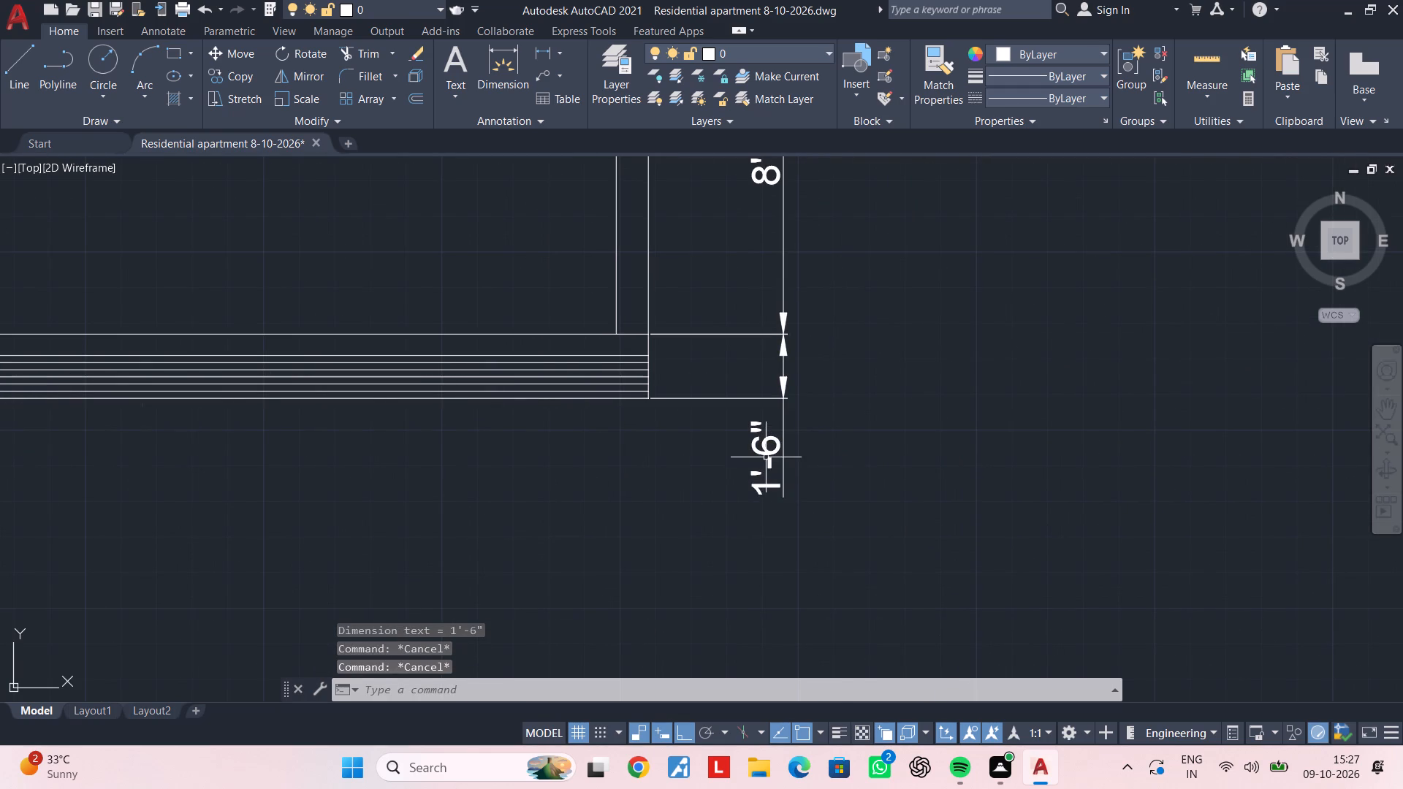
Move the plinth dimension's text up so it sits between its own extension lines.
left_click(766, 455)
left_click(769, 460)
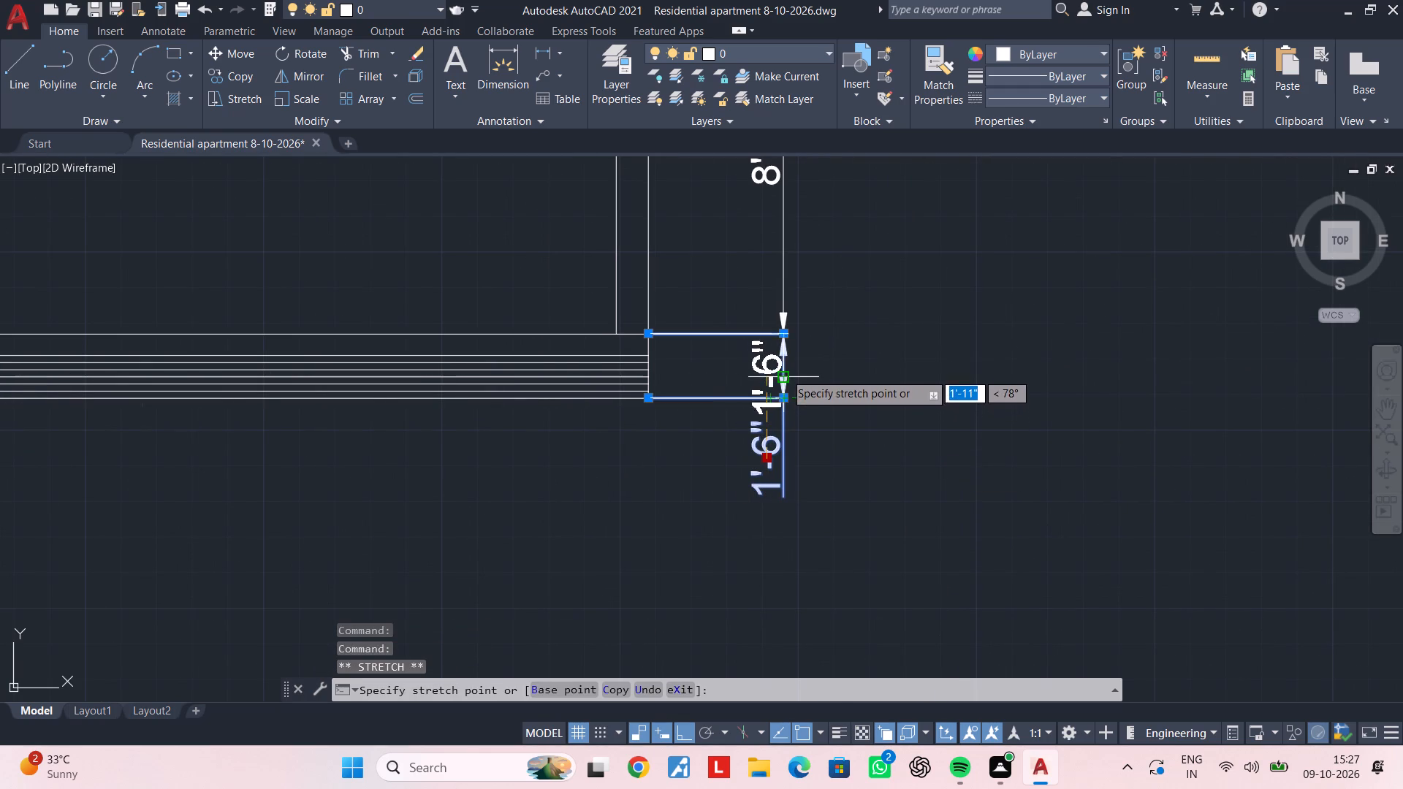
left_click(786, 368)
key("Escape")
scroll(733, 384, "down", 3)
middle_click_drag(731, 359, 810, 324)
middle_click_drag(706, 301, 699, 352)
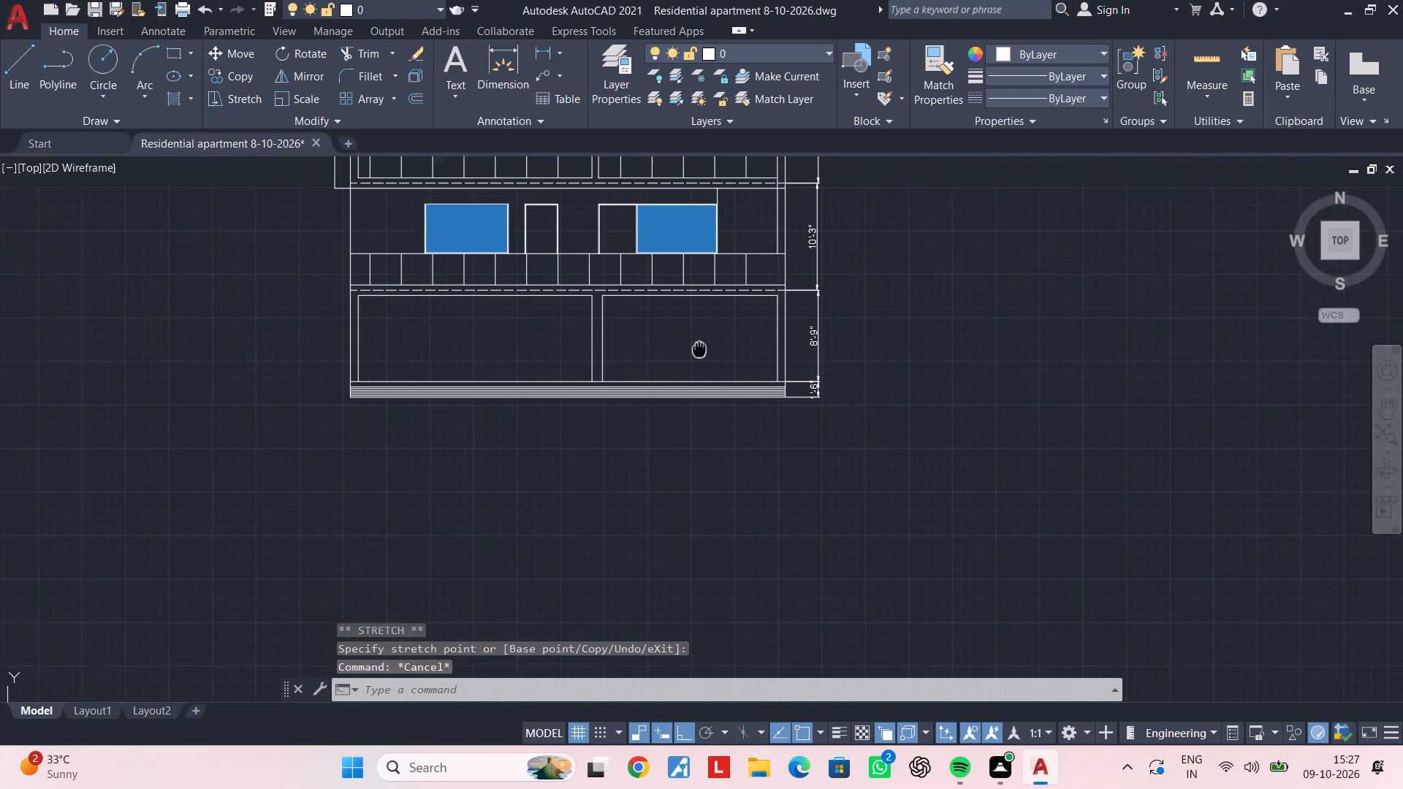
middle_click_drag(699, 352, 699, 363)
key("Escape")
key("Escape")
key("Escape")
key("Escape")
key("Escape")
key("Escape")
key("Escape")
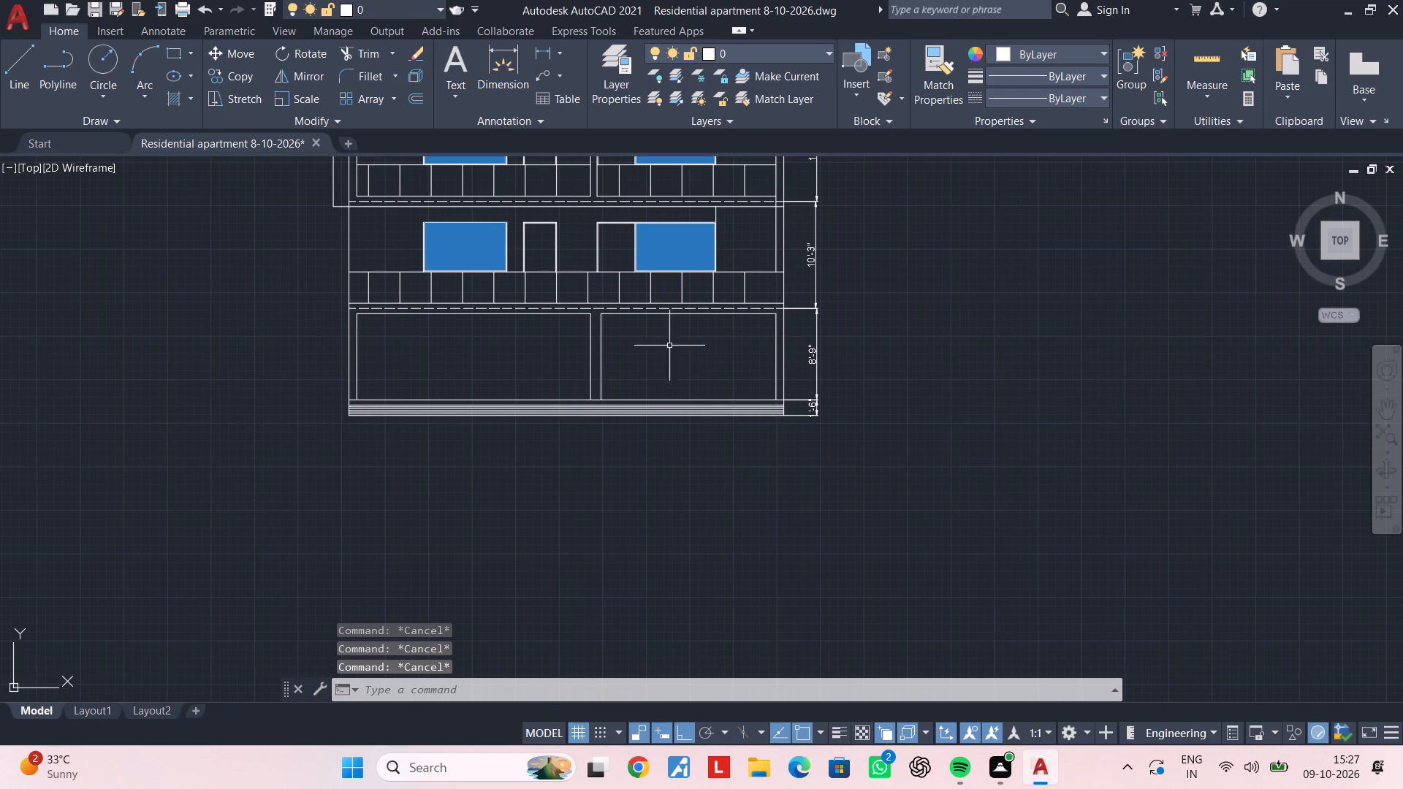
Add a horizontal linear dimension across the middle column between the two ground-floor openings.
left_click(536, 52)
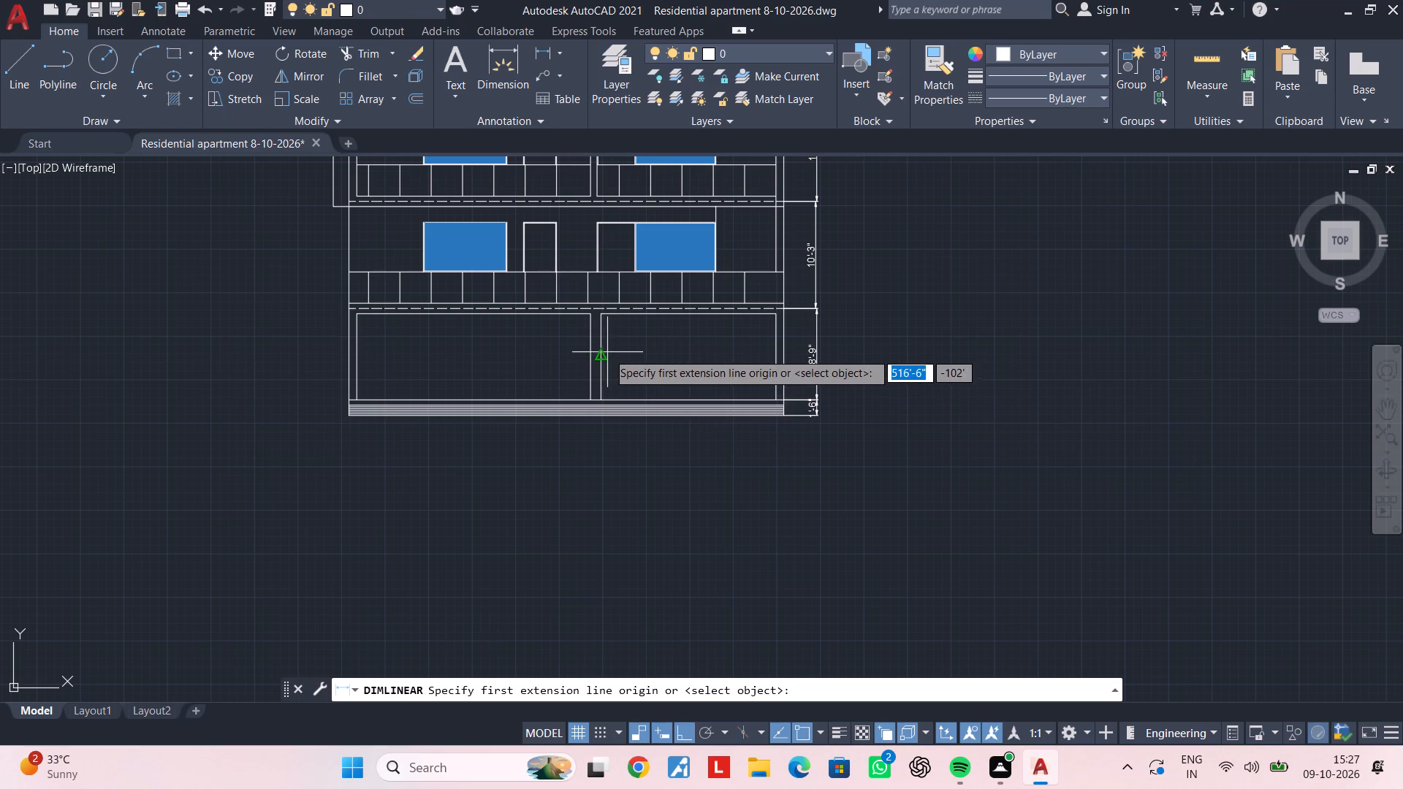
scroll(593, 336, "up", 2)
left_click(581, 336)
left_click(608, 335)
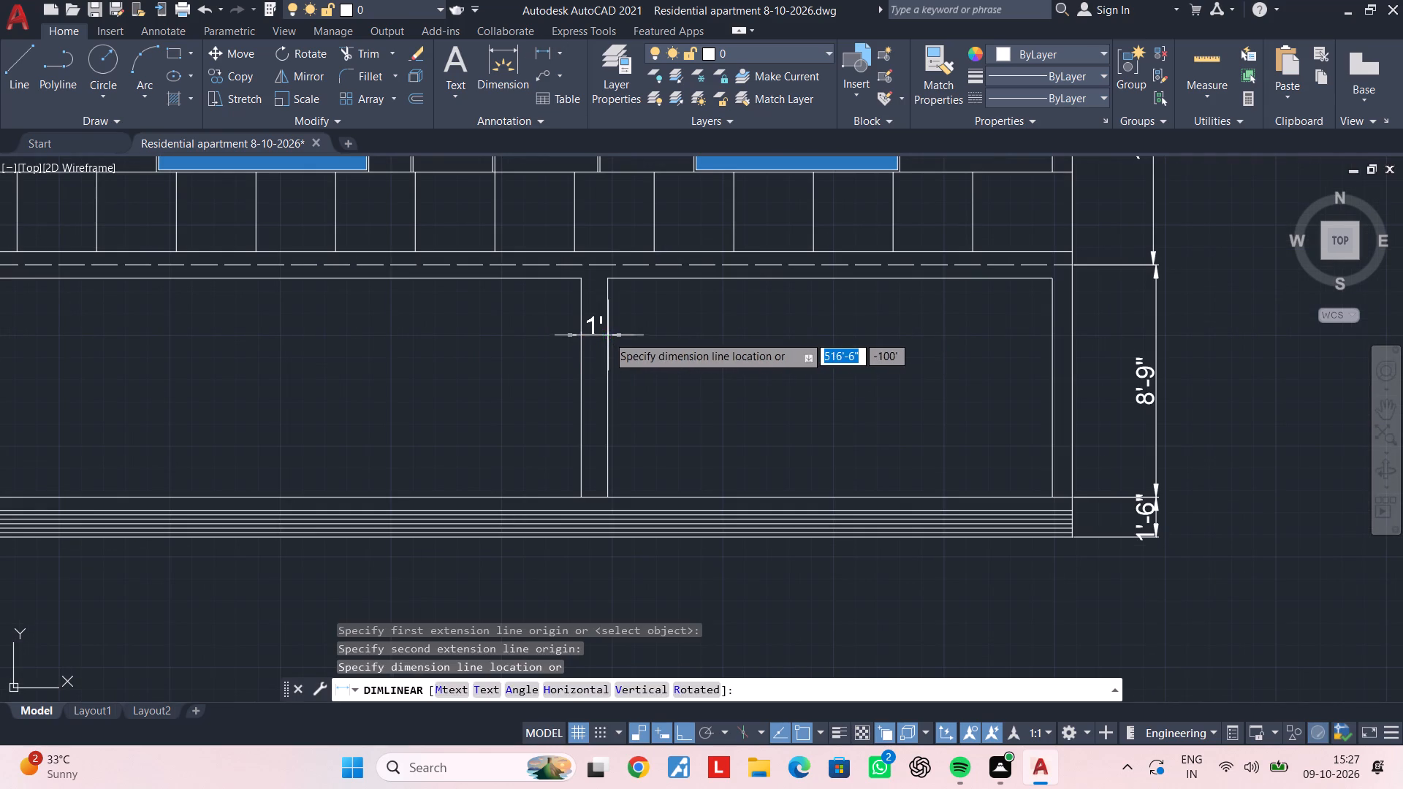
left_click(605, 335)
key("Escape")
Add a horizontal linear dimension across the left end column of the ground floor.
scroll(557, 378, "down", 2)
middle_click_drag(546, 386, 709, 377)
middle_click_drag(571, 374, 649, 372)
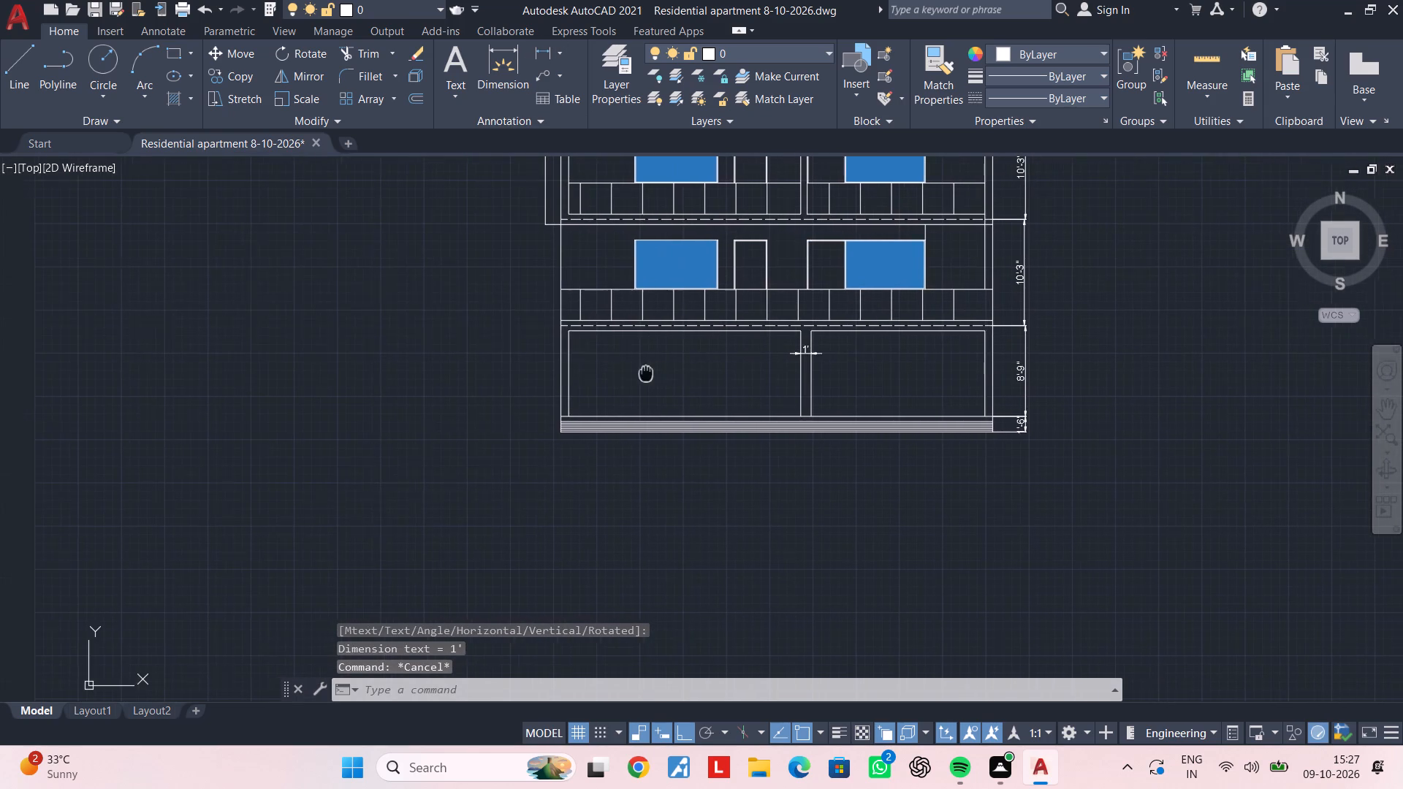
middle_click_drag(649, 372, 651, 372)
middle_click_drag(598, 360, 619, 361)
key("space")
scroll(593, 351, "up", 3)
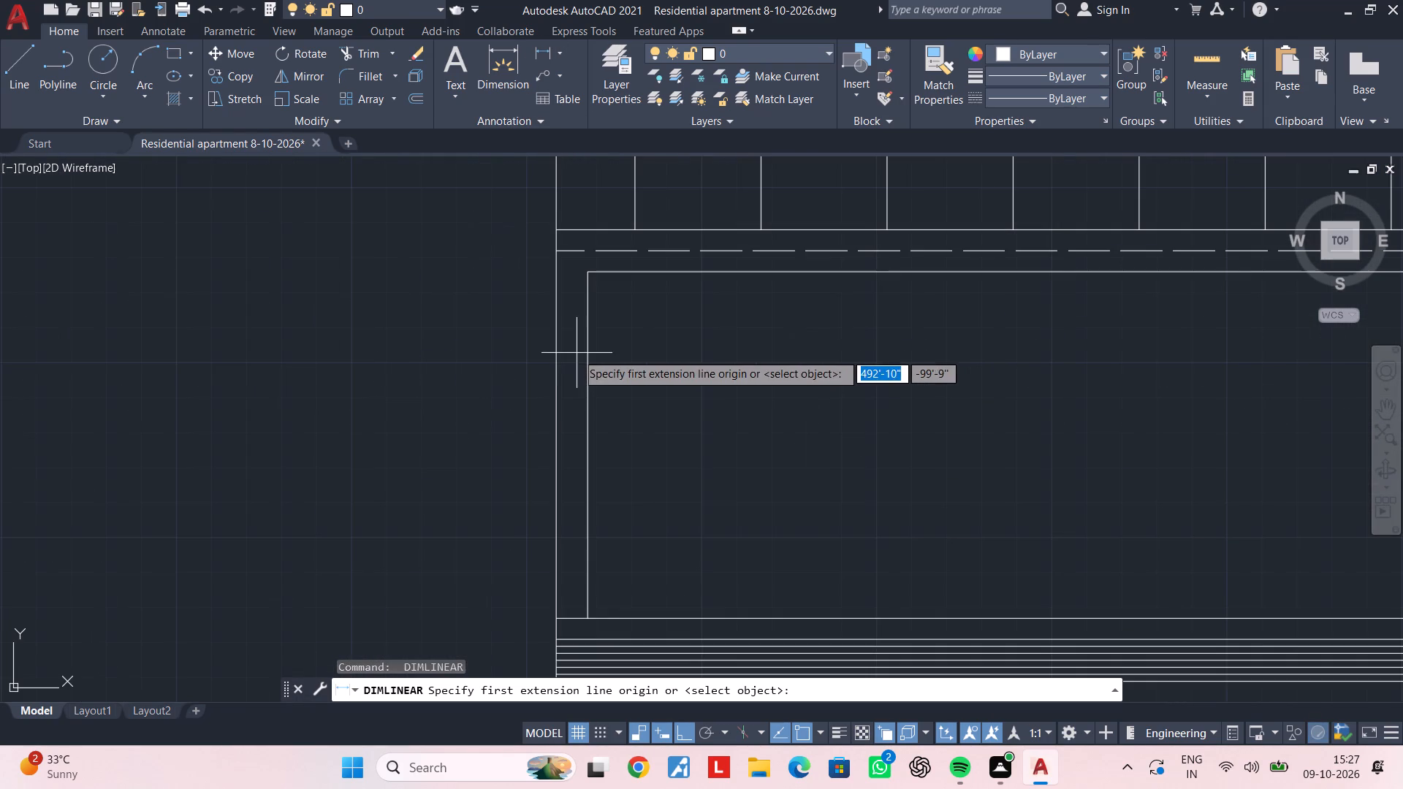
left_click(555, 354)
left_click(586, 355)
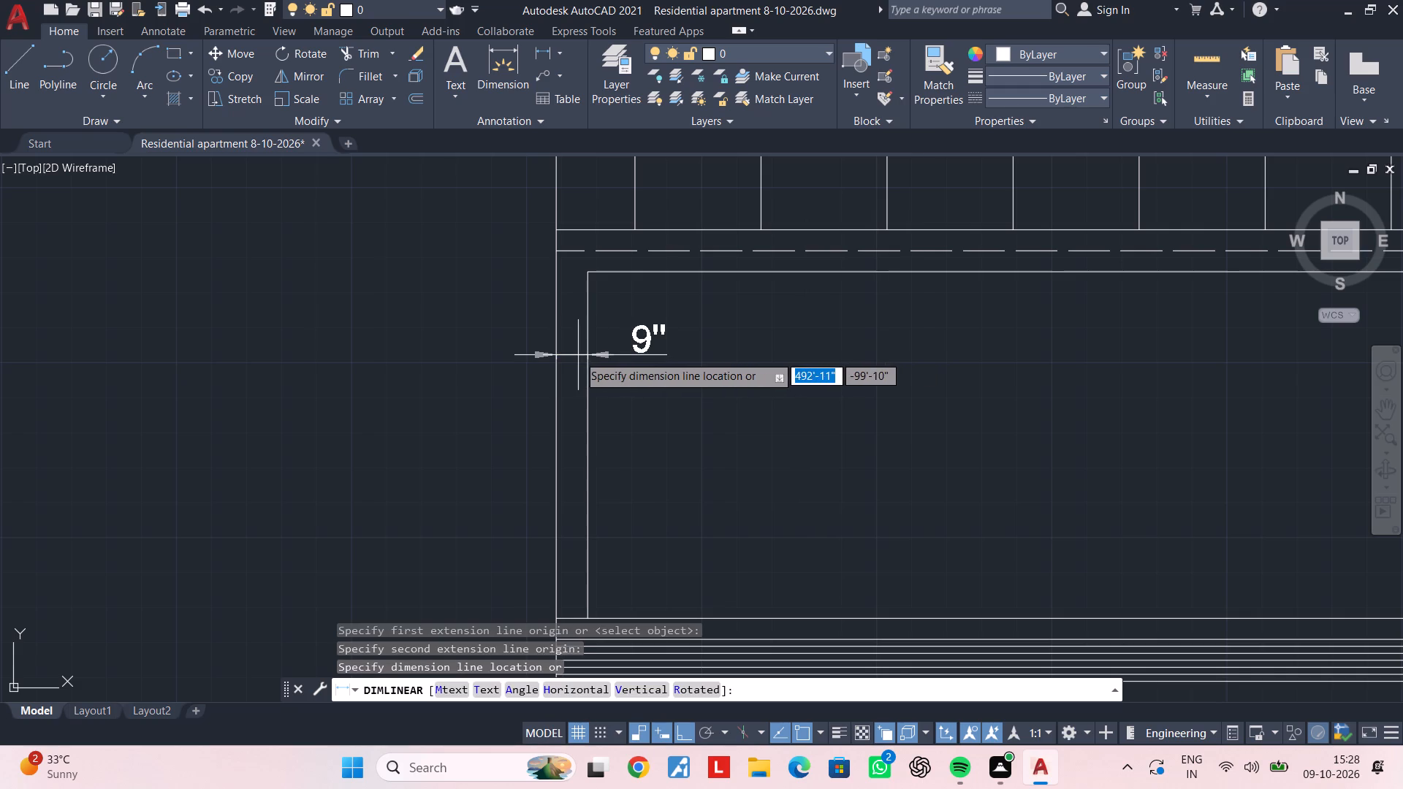
left_click(578, 355)
key("Escape")
Move the left column dimension's text to sit over the column, between its arrows.
left_click(640, 346)
left_click(645, 338)
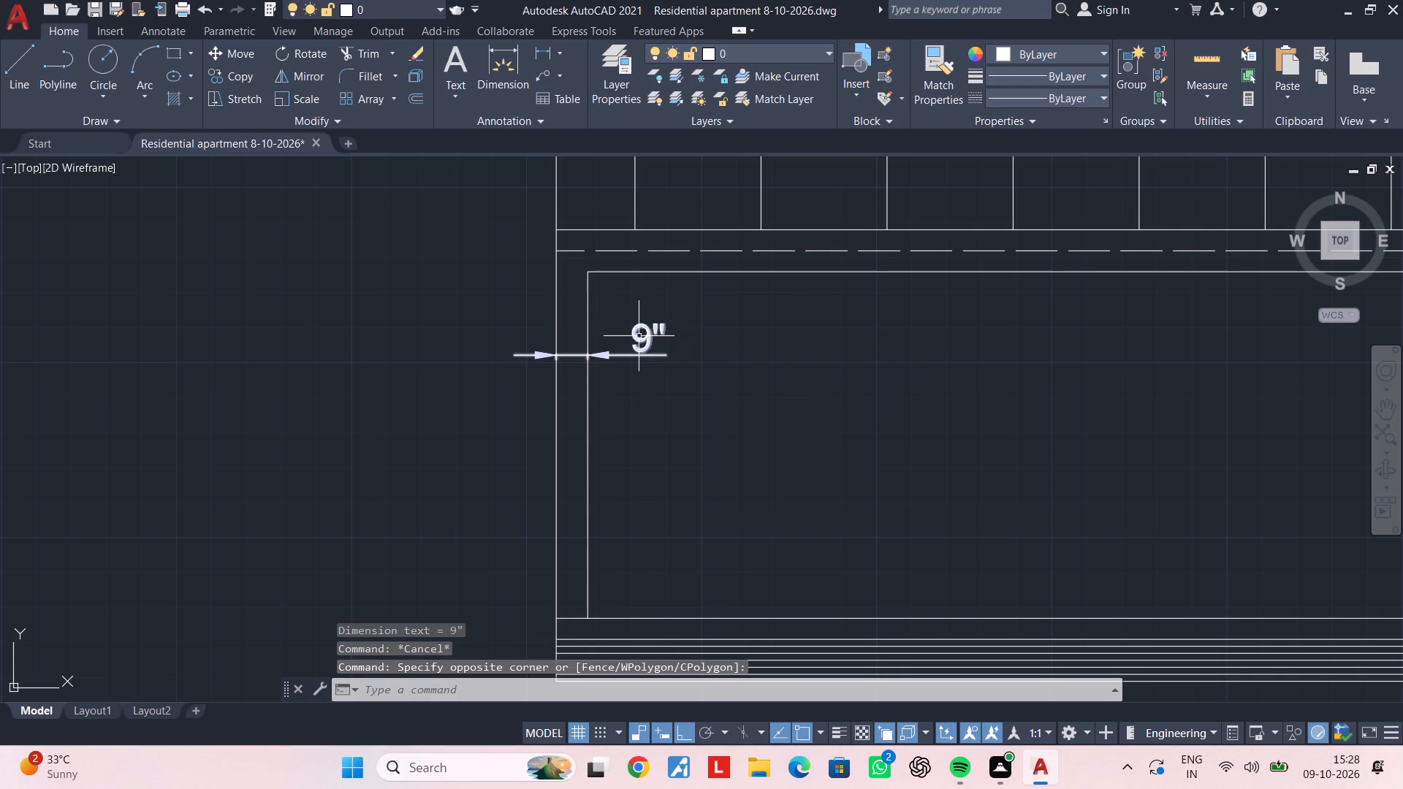
left_click(639, 336)
left_click(646, 343)
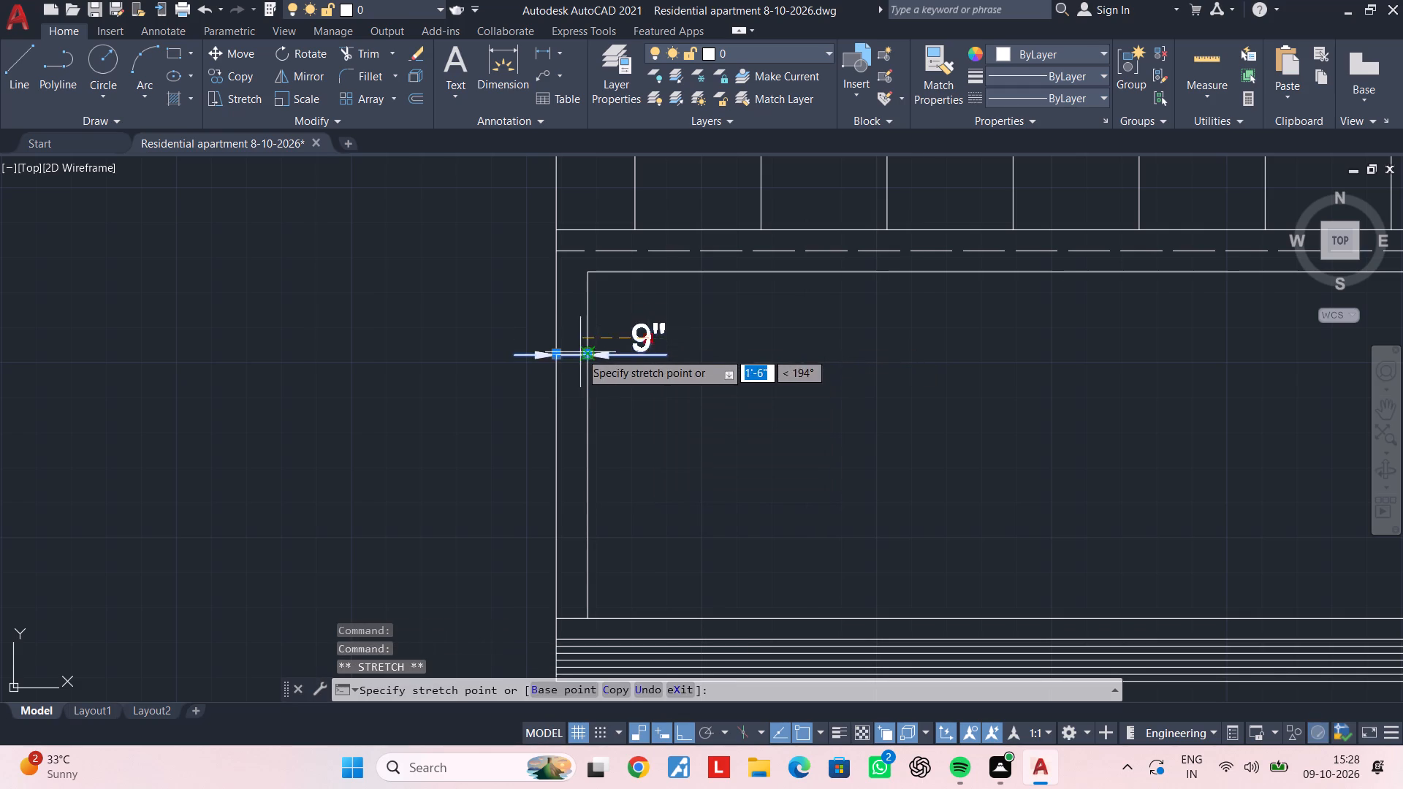
left_click(575, 352)
key("Escape")
Review the whole front elevation and examine the +10'-3" level label beside the kitchen in the neighbouring section.
scroll(916, 365, "down", 2)
middle_click_drag(921, 367, 540, 371)
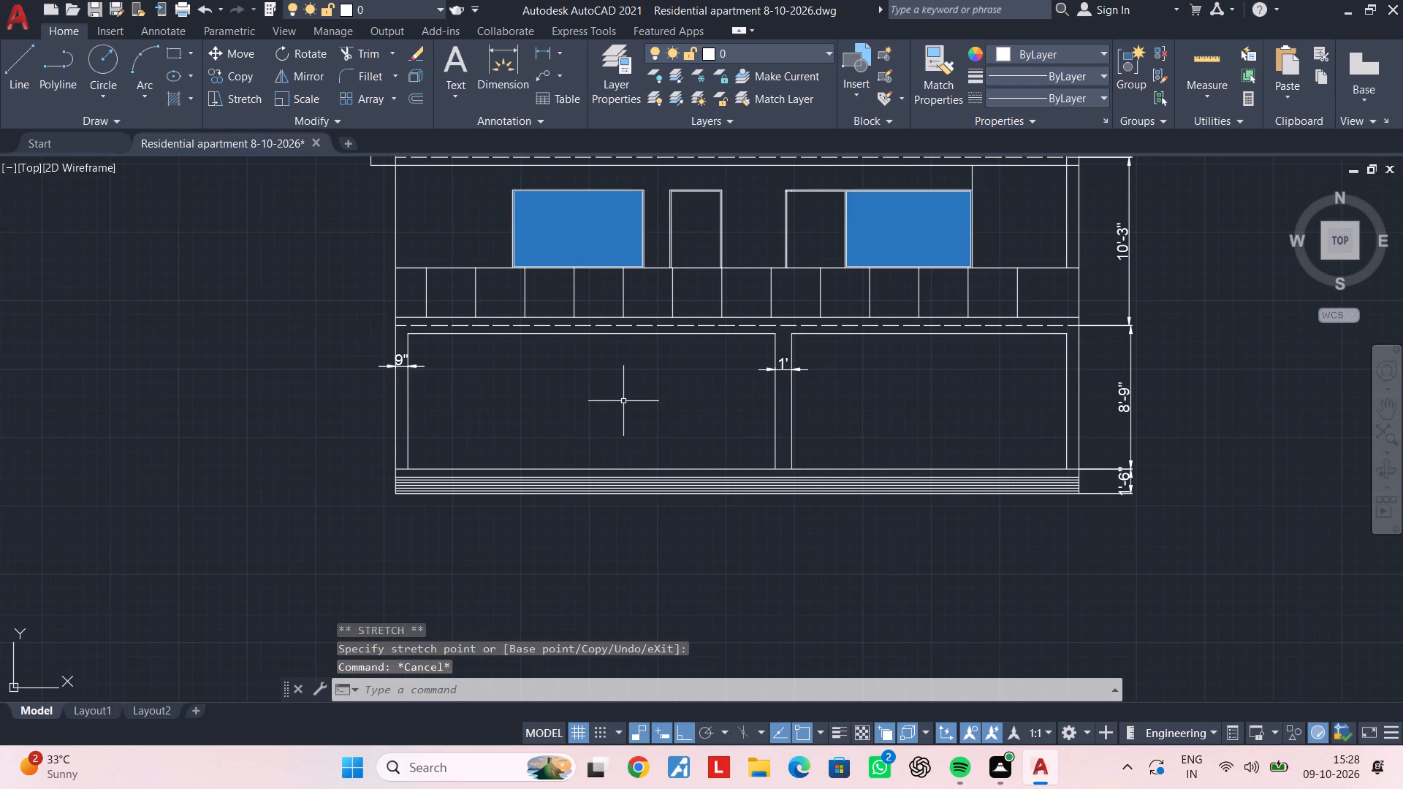
scroll(626, 404, "down", 4)
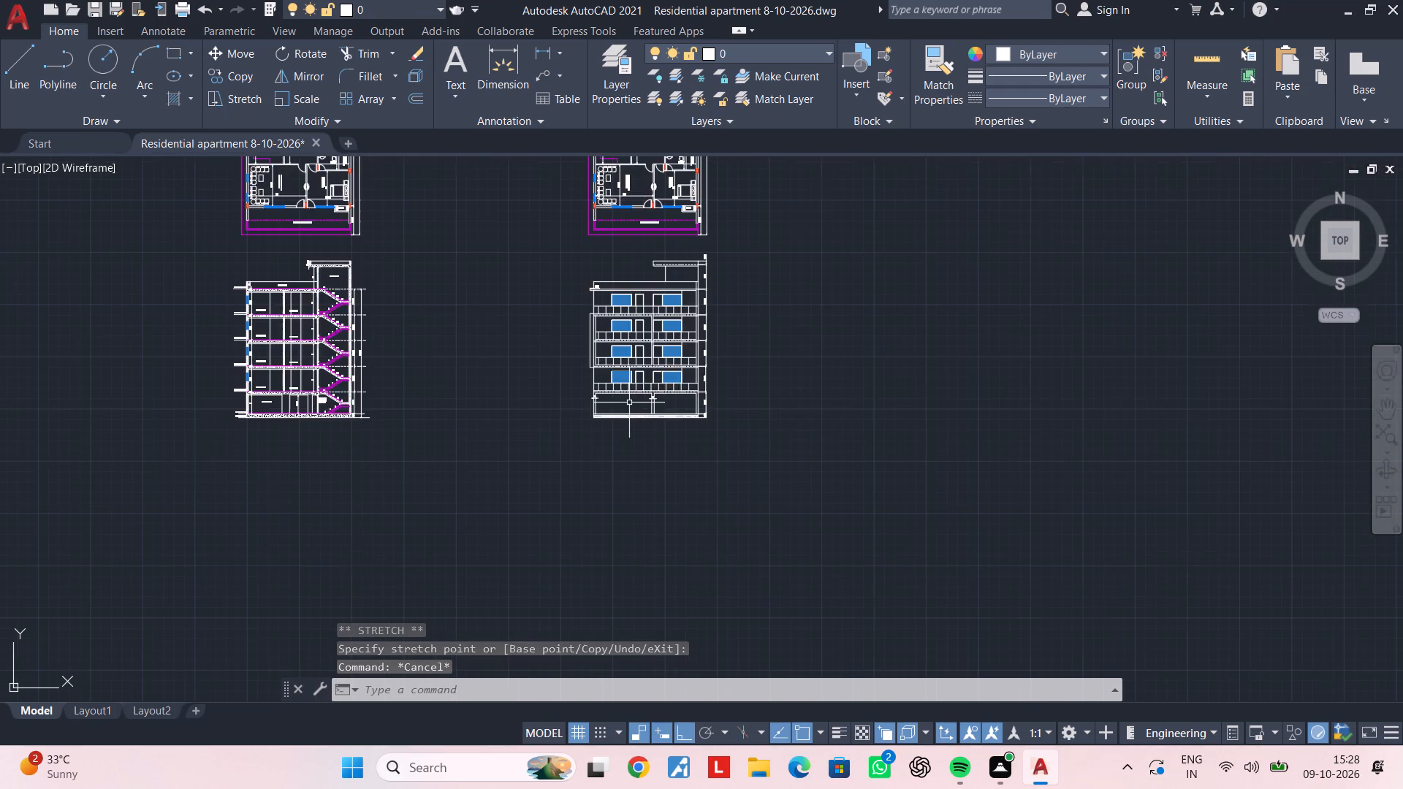
scroll(676, 392, "up", 2)
middle_click_drag(673, 392, 643, 510)
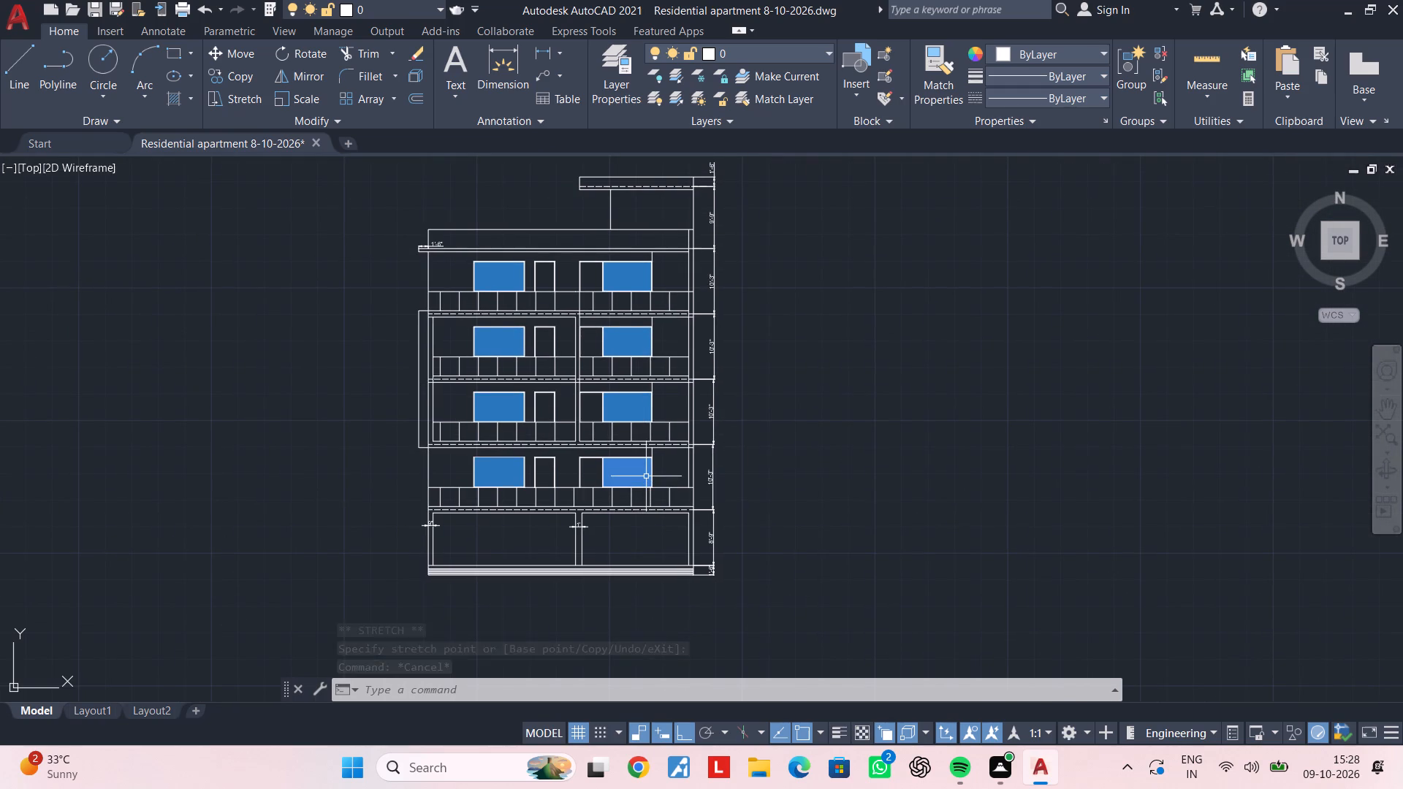
key("Escape")
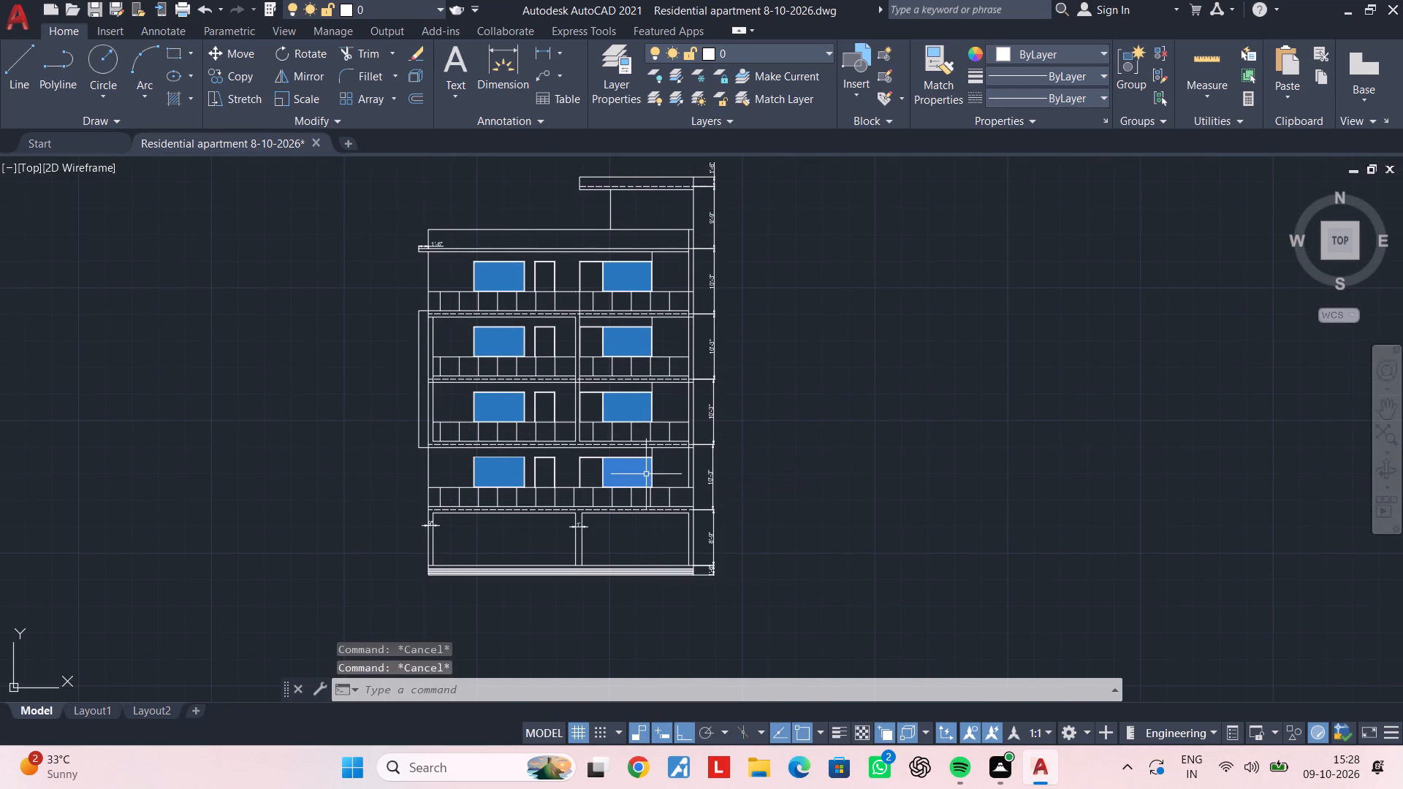
key("Escape")
scroll(629, 477, "down", 2)
middle_click_drag(645, 474, 836, 438)
scroll(421, 462, "up", 2)
scroll(355, 445, "up", 6)
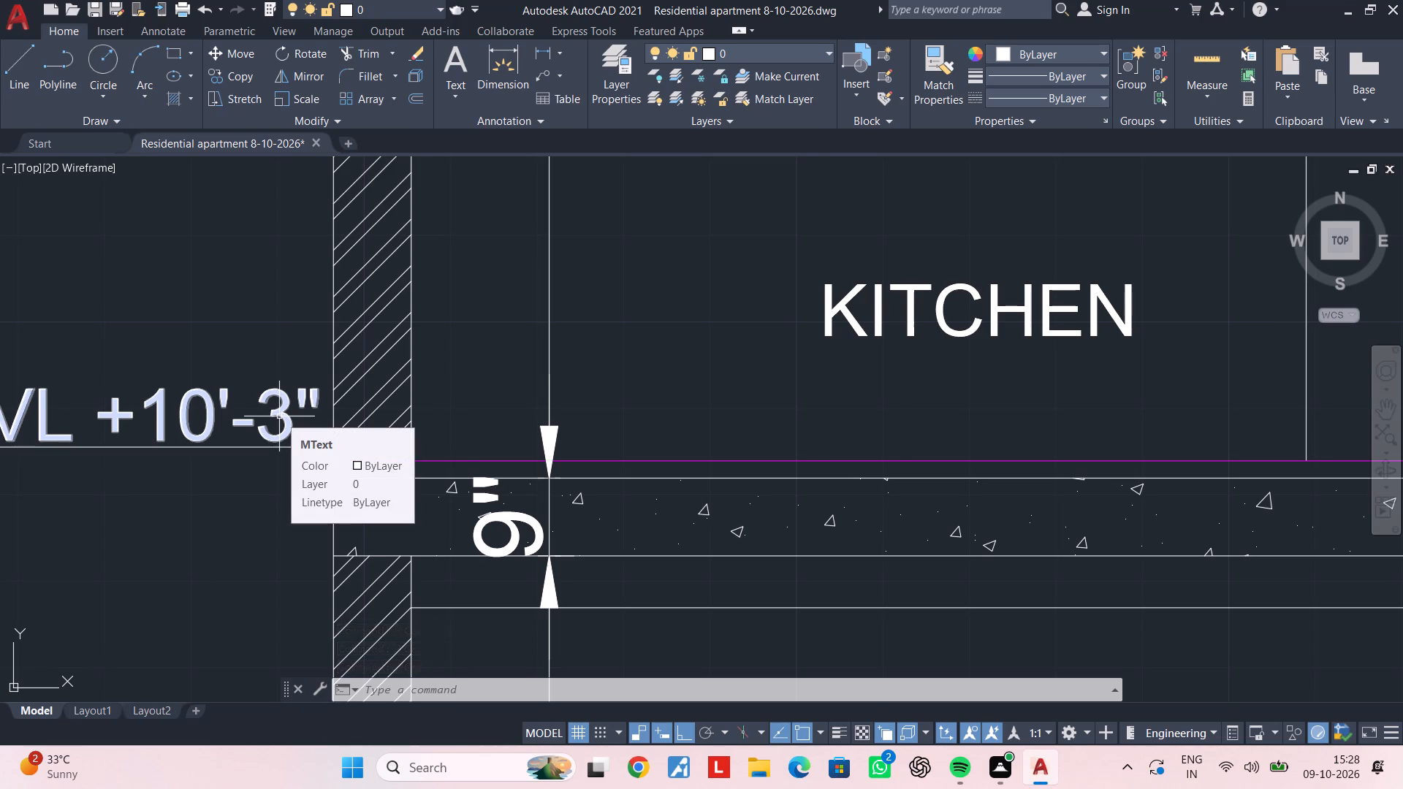
Copy the section's LVL +0'-0" label onto the front elevation's first floor, beside the left door.
scroll(279, 416, "down", 2)
scroll(284, 417, "up", 1)
middle_click_drag(284, 417, 317, 153)
scroll(285, 293, "down", 2)
middle_click_drag(284, 300, 306, 222)
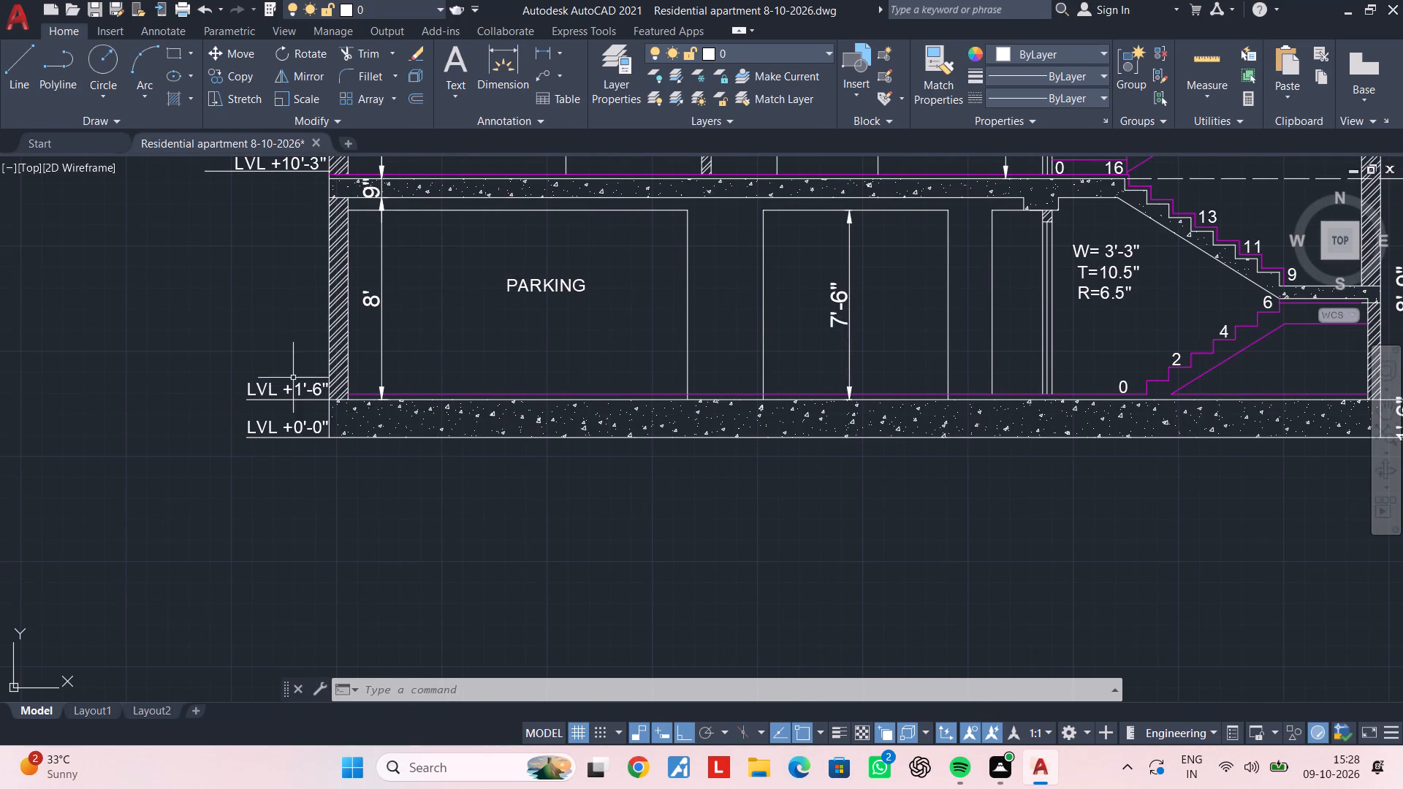
scroll(305, 435, "up", 2)
left_click(296, 424)
key("c")
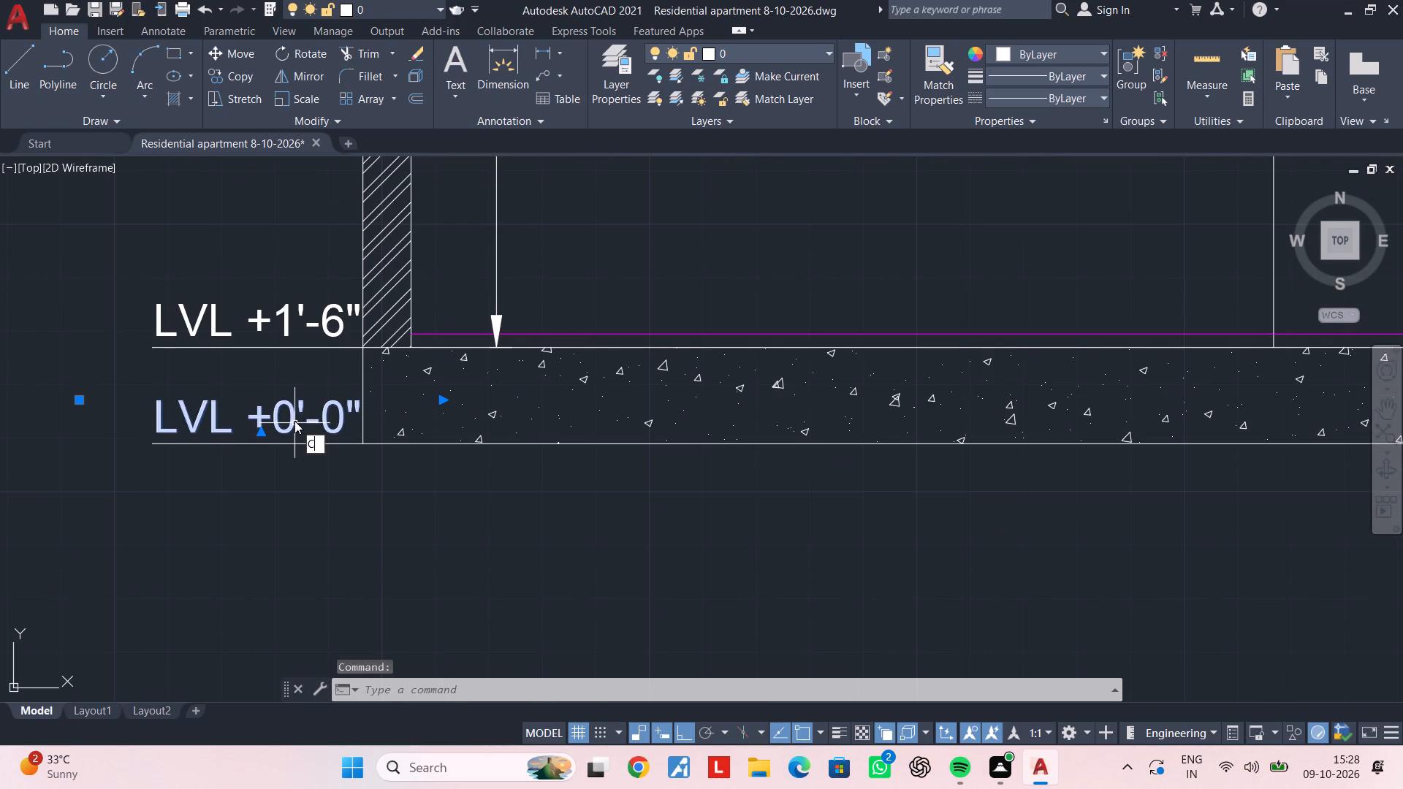
key("o")
key("space")
left_click(292, 419)
scroll(763, 373, "down", 3)
middle_click_drag(840, 361, 378, 384)
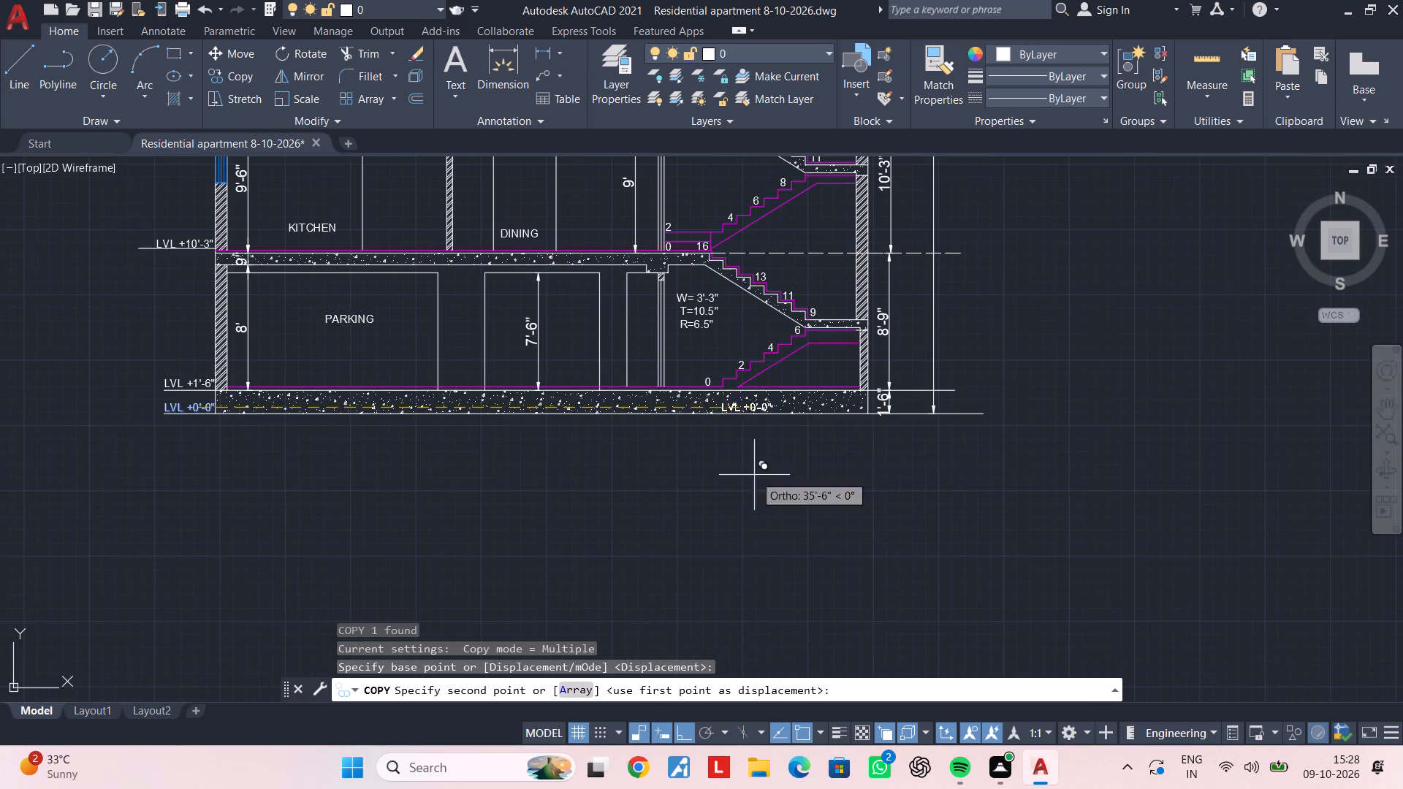
left_click(685, 718)
scroll(1107, 414, "down", 2)
middle_click_drag(1063, 406, 677, 397)
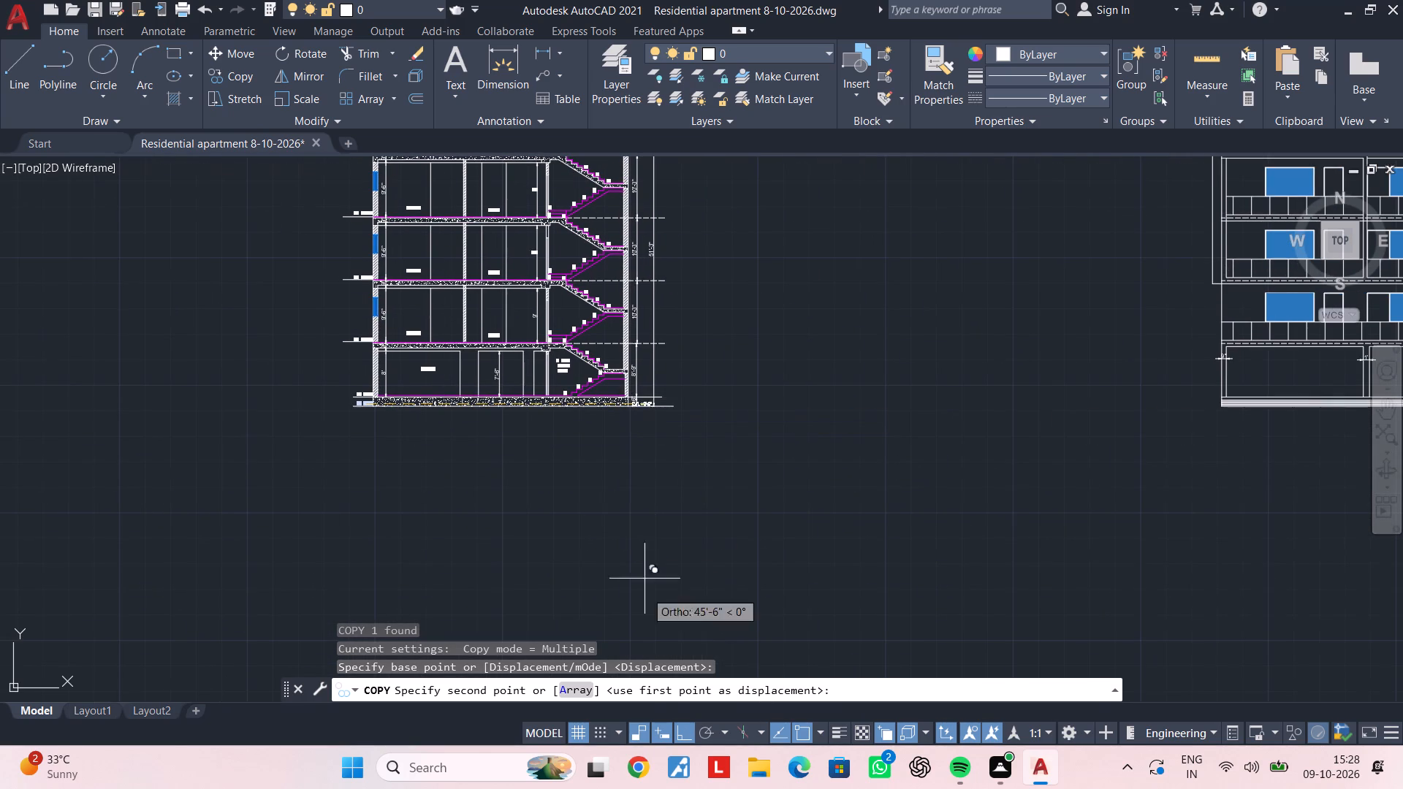
left_click(683, 728)
middle_click_drag(1145, 351, 454, 324)
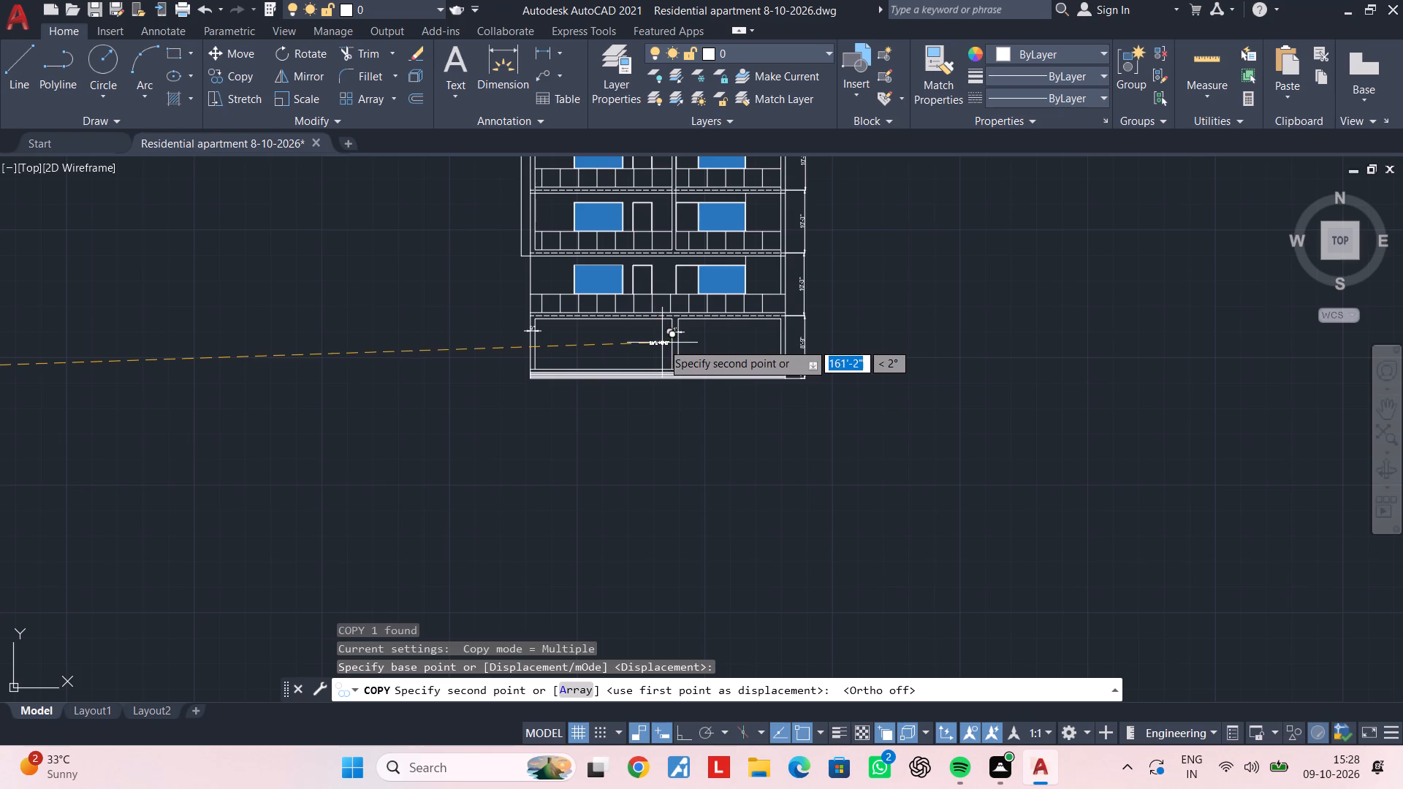
middle_click_drag(656, 348, 642, 420)
scroll(636, 355, "up", 5)
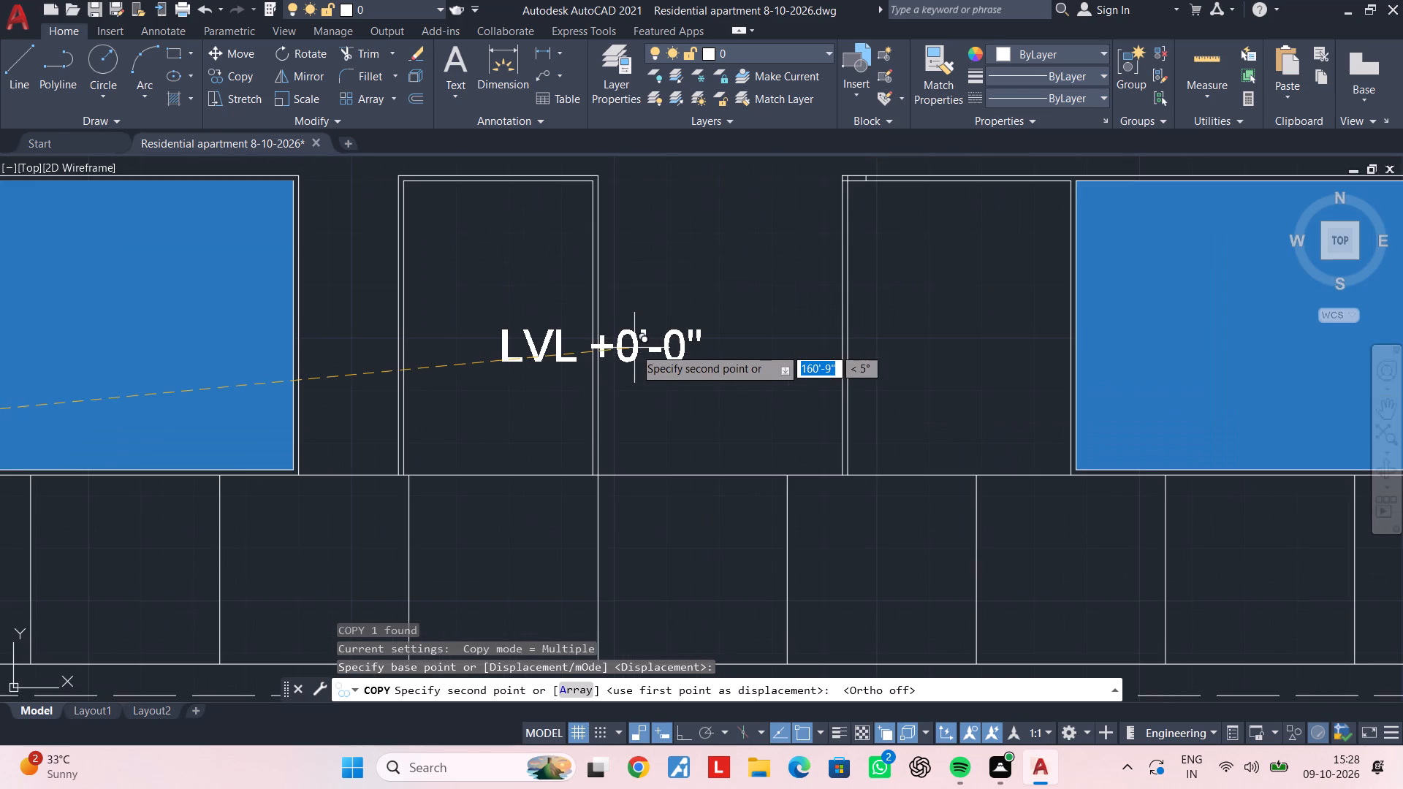
left_click(643, 325)
key("Escape")
key("Escape")
Remove the LVL prefix from the copied first-floor label so it reads +0'-0".
double_click(572, 331)
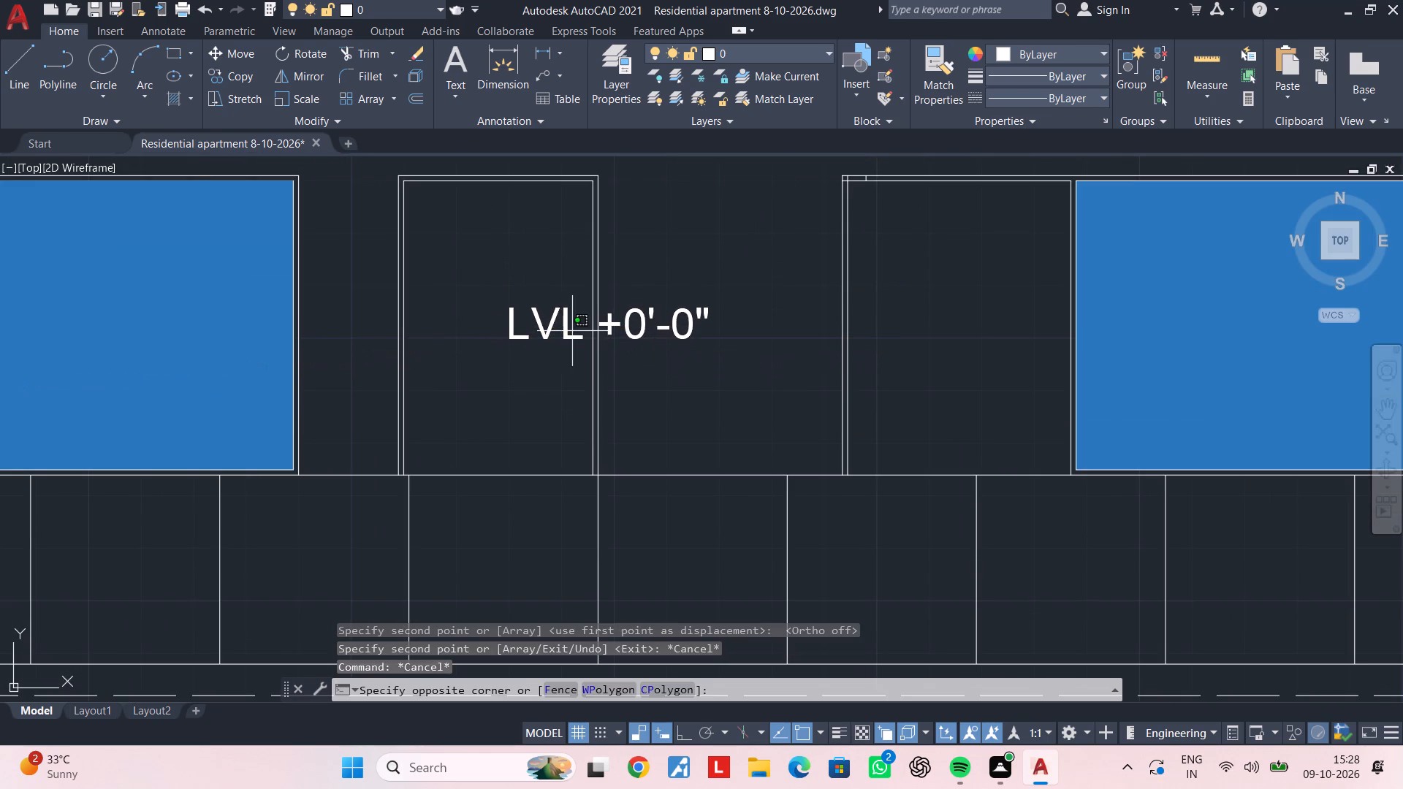
double_click(569, 332)
double_click(563, 332)
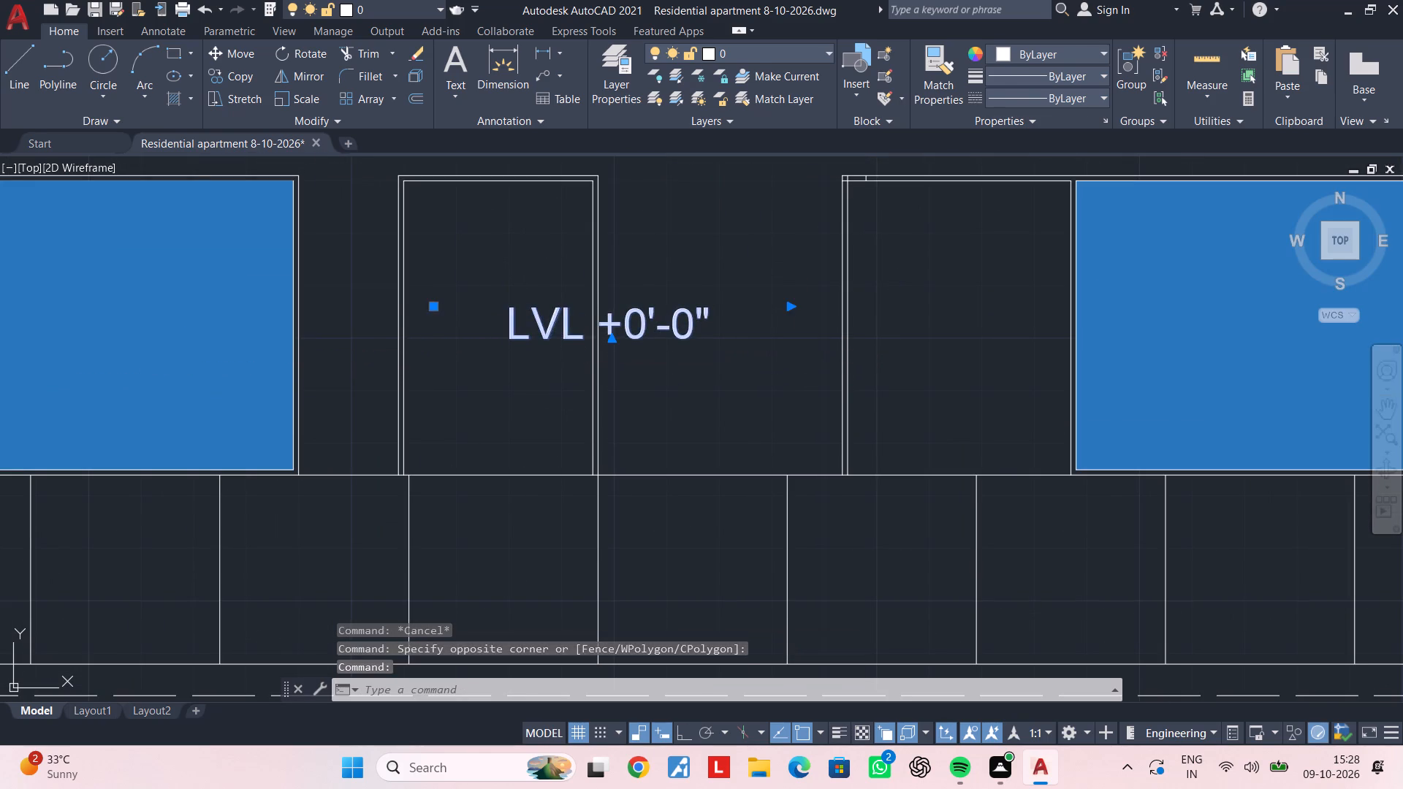
left_click_drag(576, 329, 519, 330)
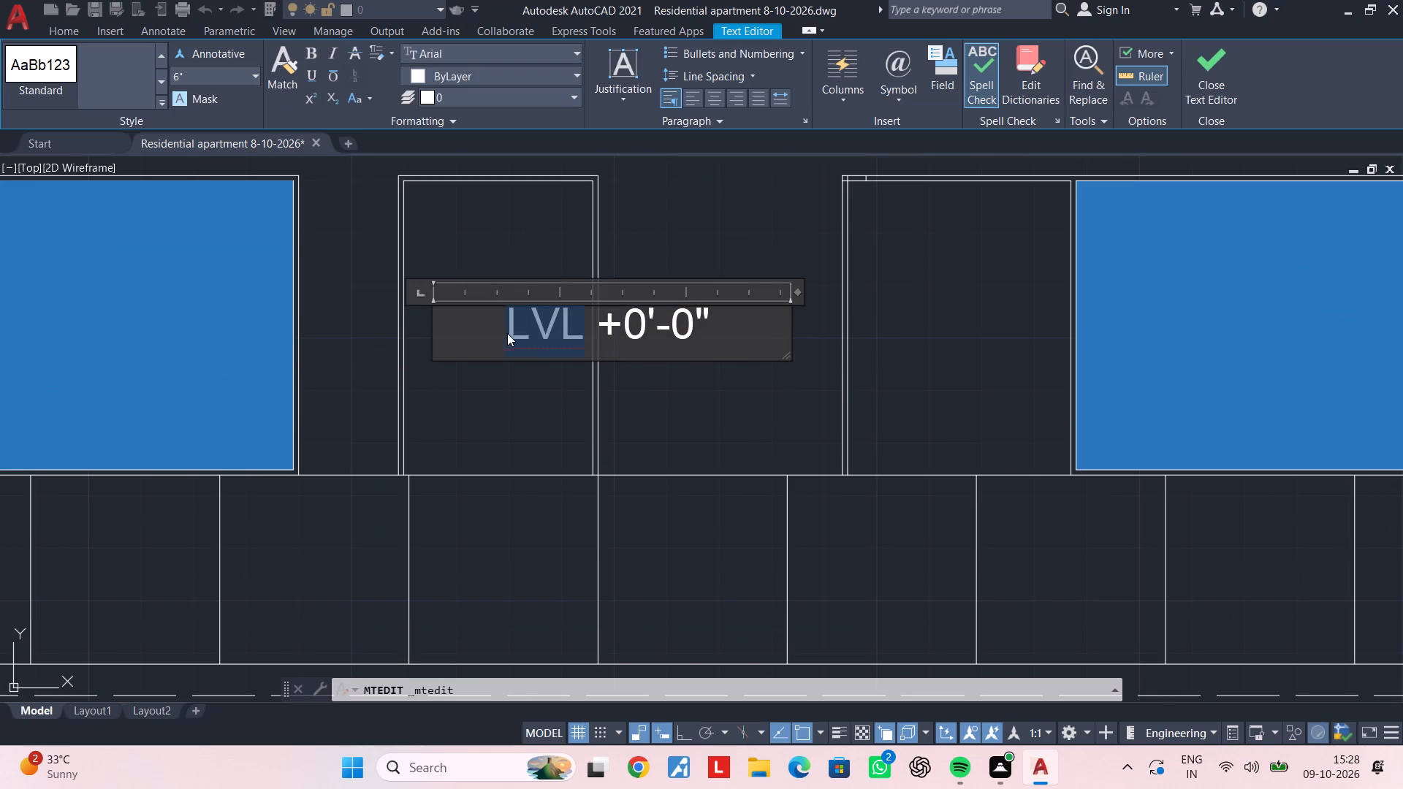
key("BackSpace")
left_click(725, 370)
key("Escape")
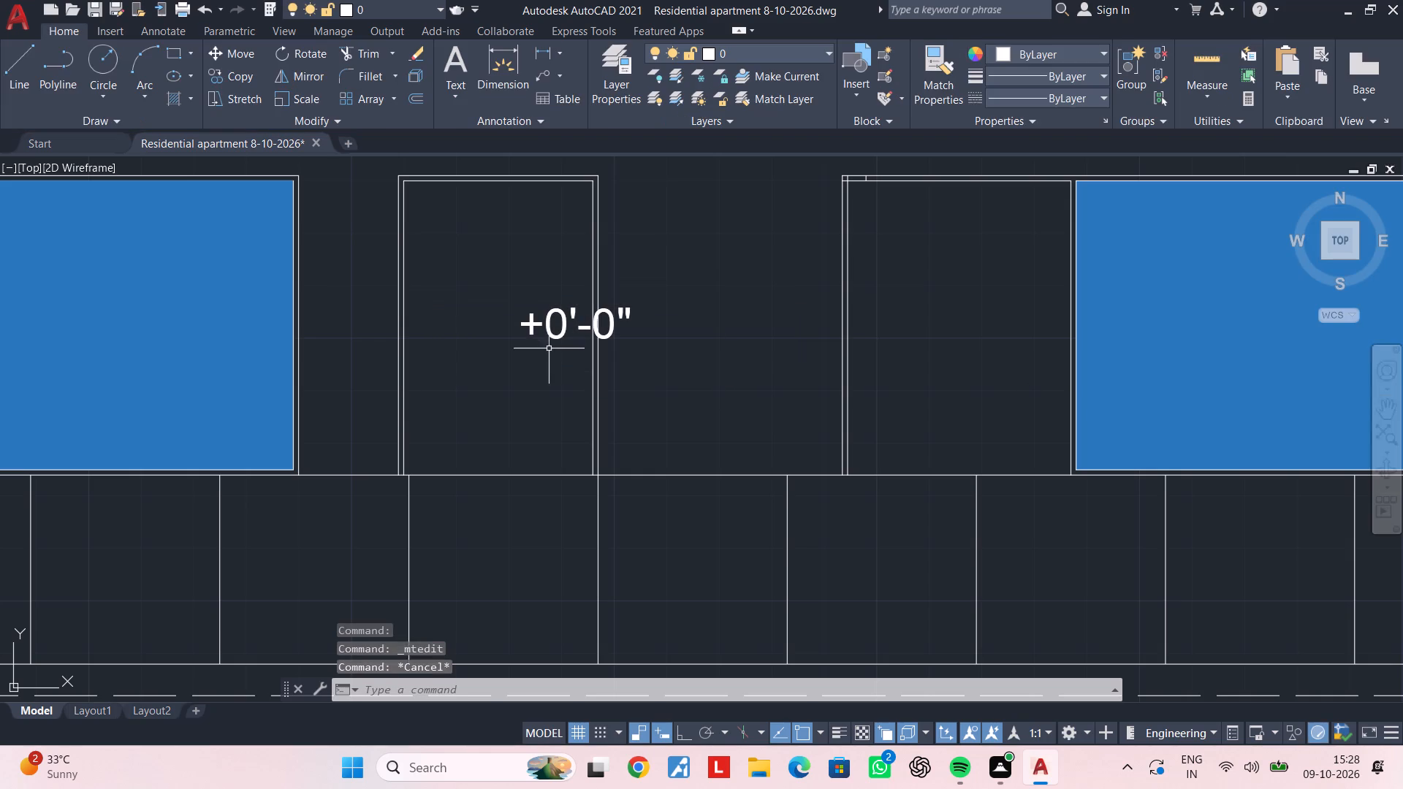
key("Escape")
Move the +0'-0" label clear of the door frame, into the space between the two first-floor openings.
left_click(547, 332)
key("m")
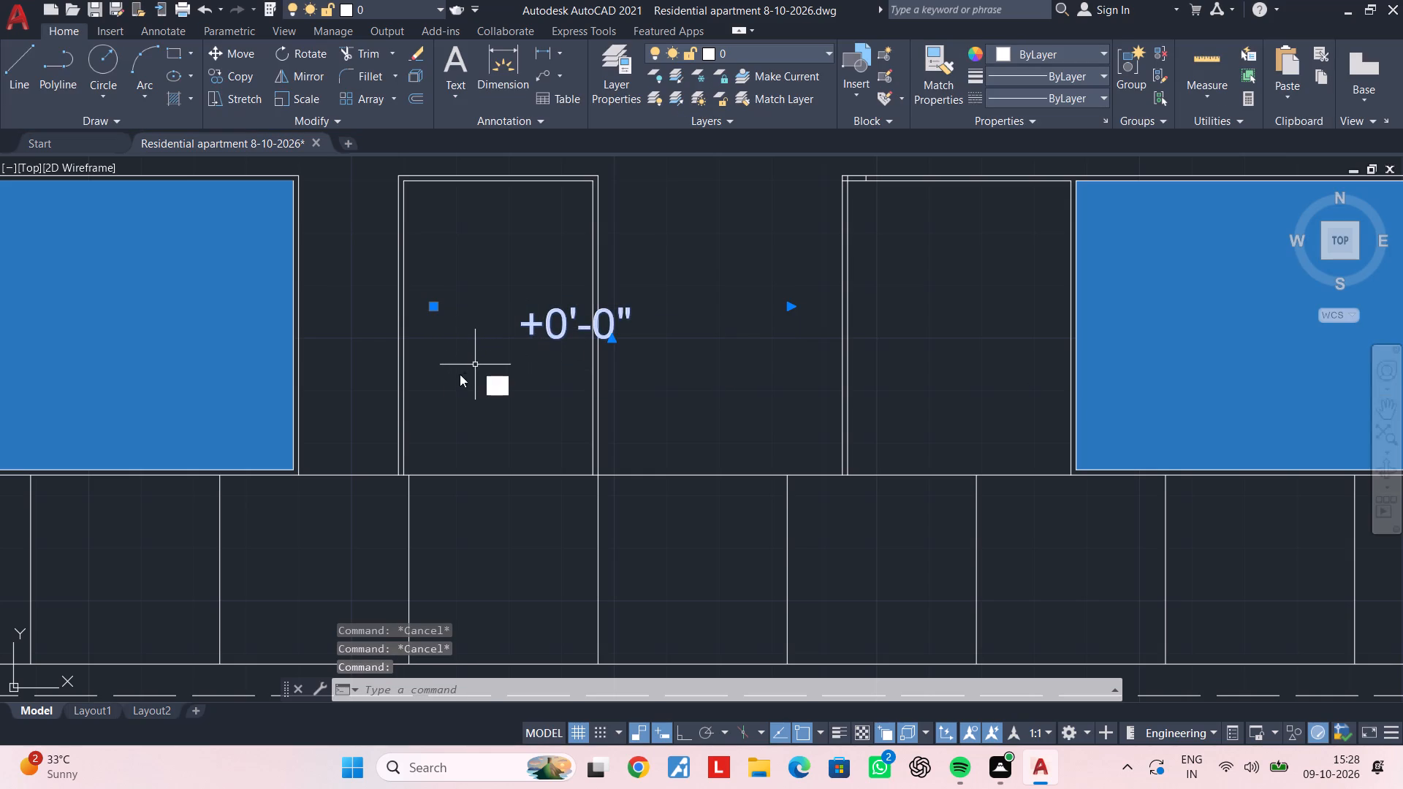
key("space")
left_click(536, 347)
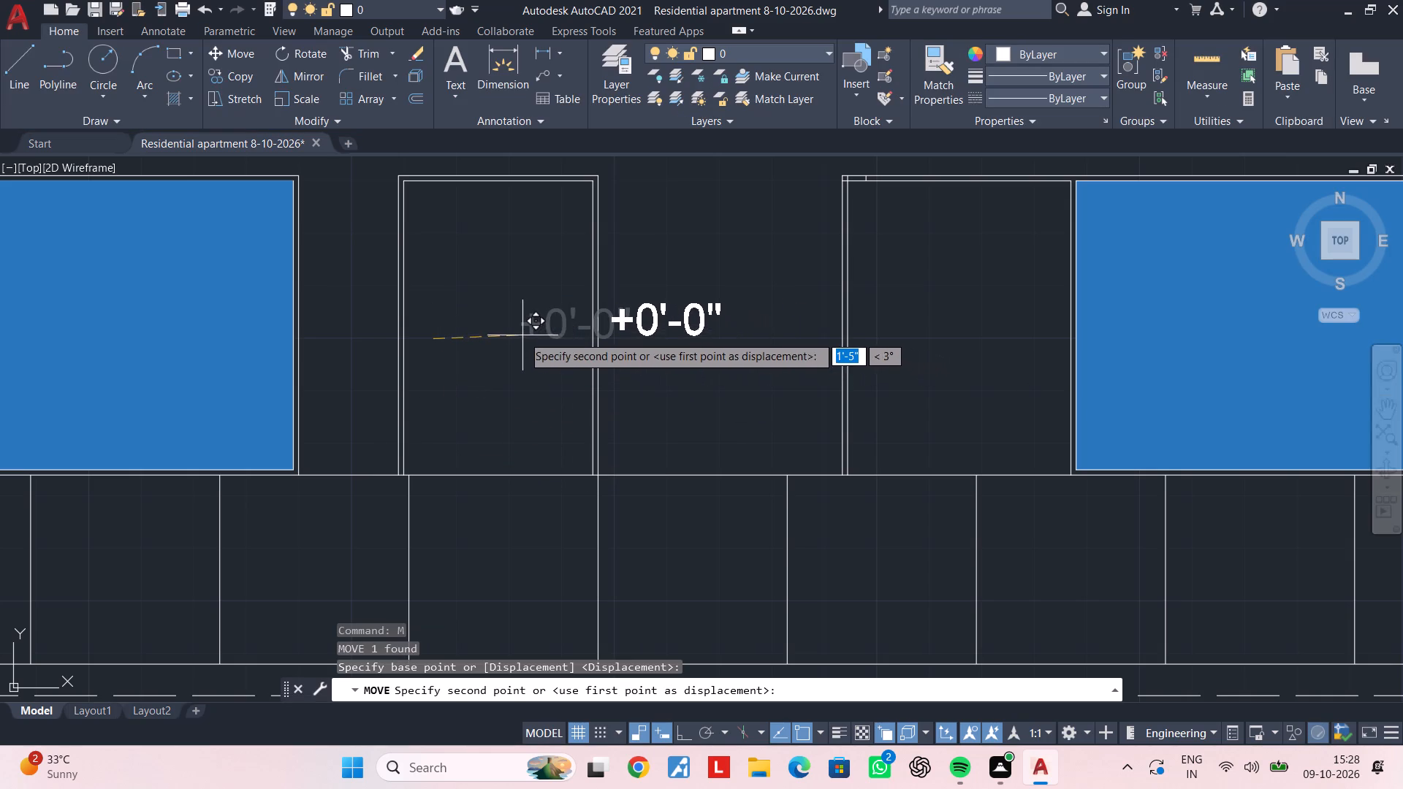
left_click(514, 334)
key("Escape")
key("Escape")
middle_click_drag(720, 321, 608, 388)
key("Escape")
Copy the +0'-0" label straight up to the same spot beside the door on each of the three floors above.
left_click(577, 391)
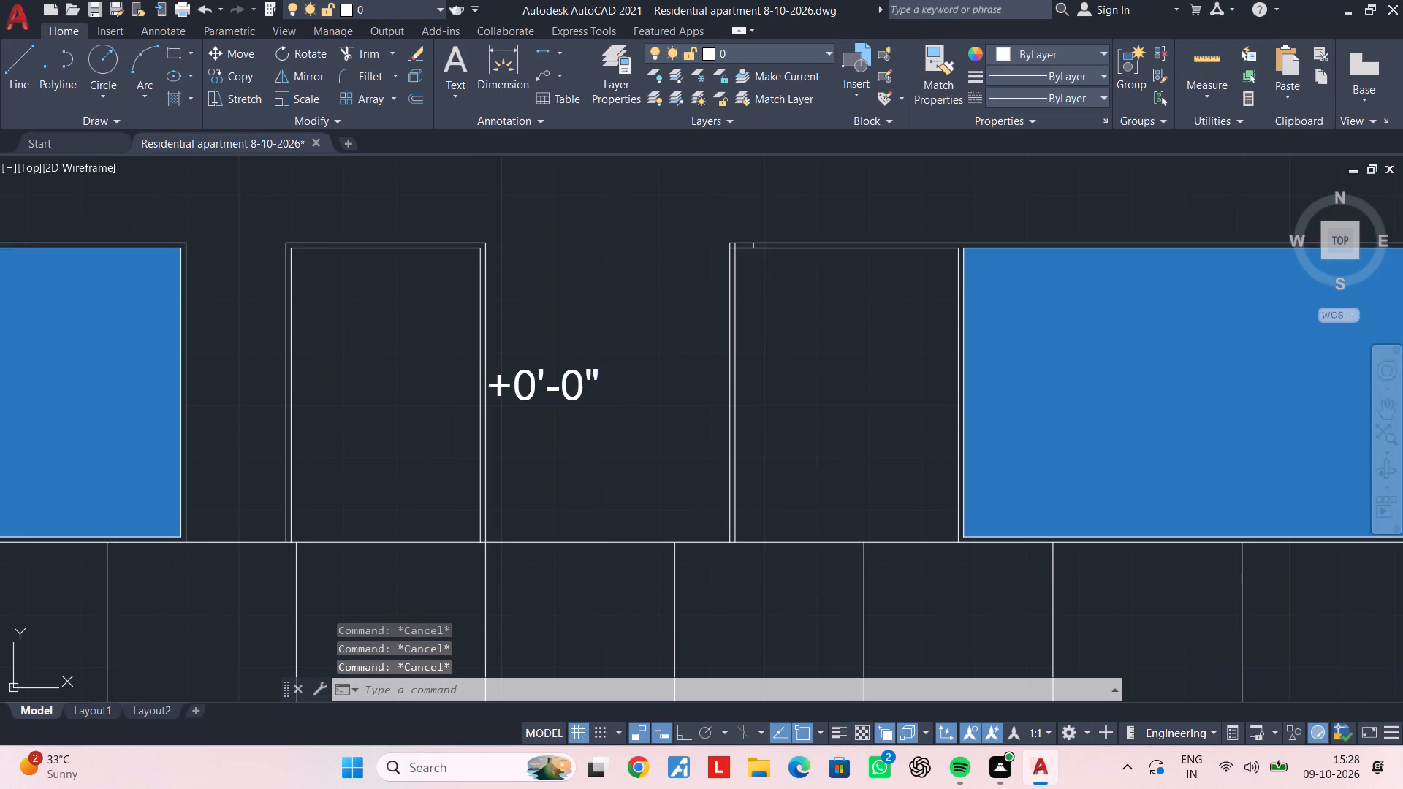
key("c")
type("O")
key("space")
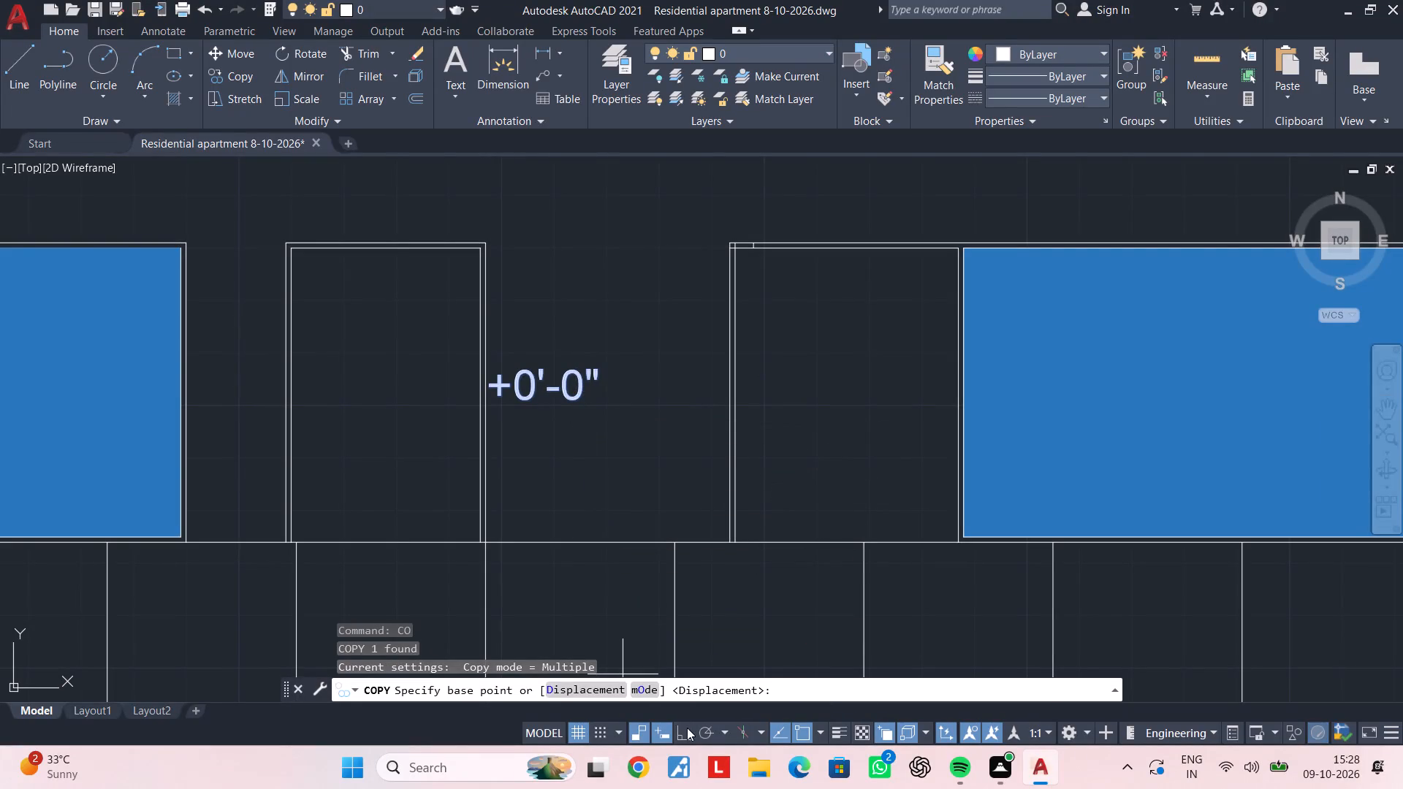
left_click(687, 728)
left_click(563, 436)
scroll(571, 232, "down", 2)
middle_click_drag(571, 218, 545, 484)
scroll(545, 484, "up", 1)
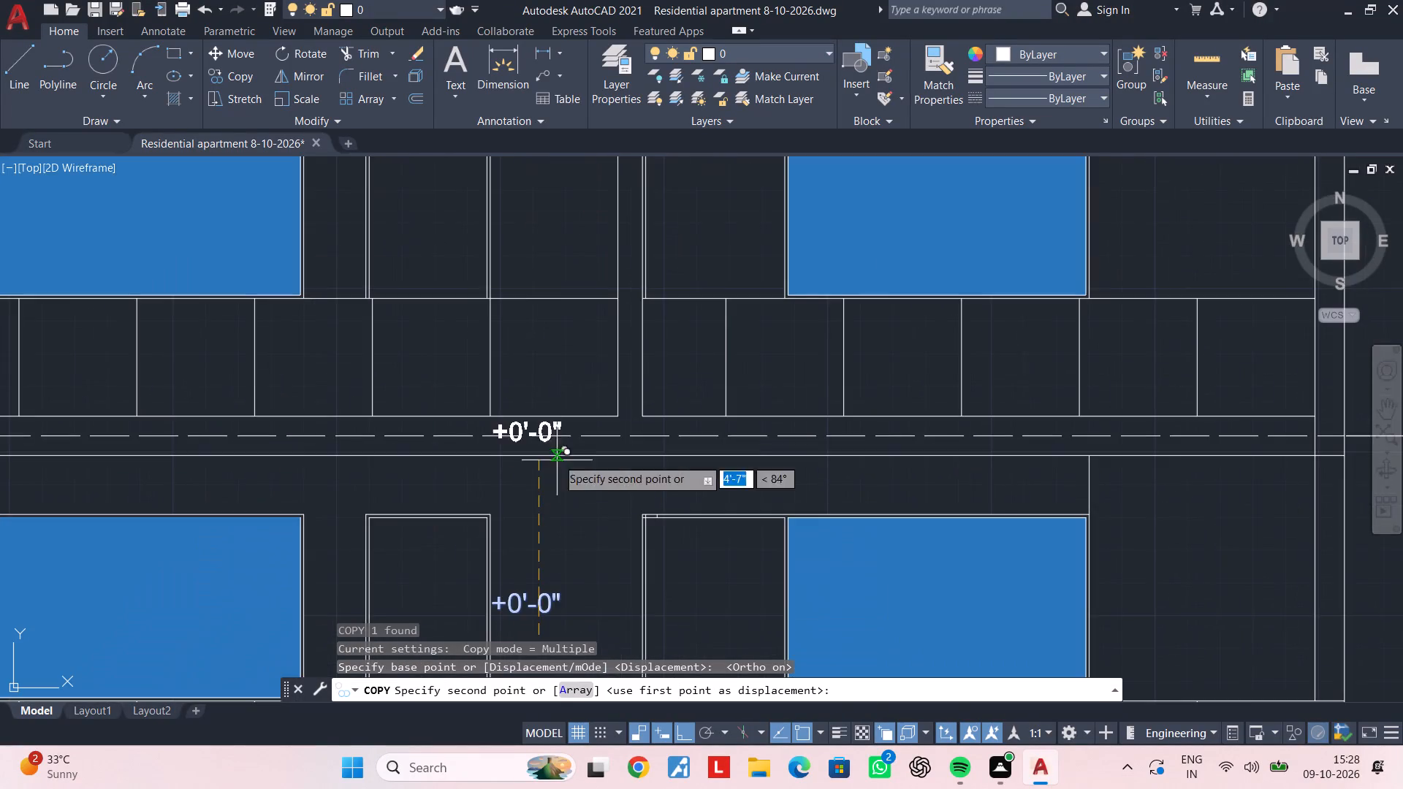
scroll(562, 304, "down", 2)
middle_click_drag(562, 304, 558, 382)
left_click(565, 351)
middle_click_drag(558, 265, 558, 274)
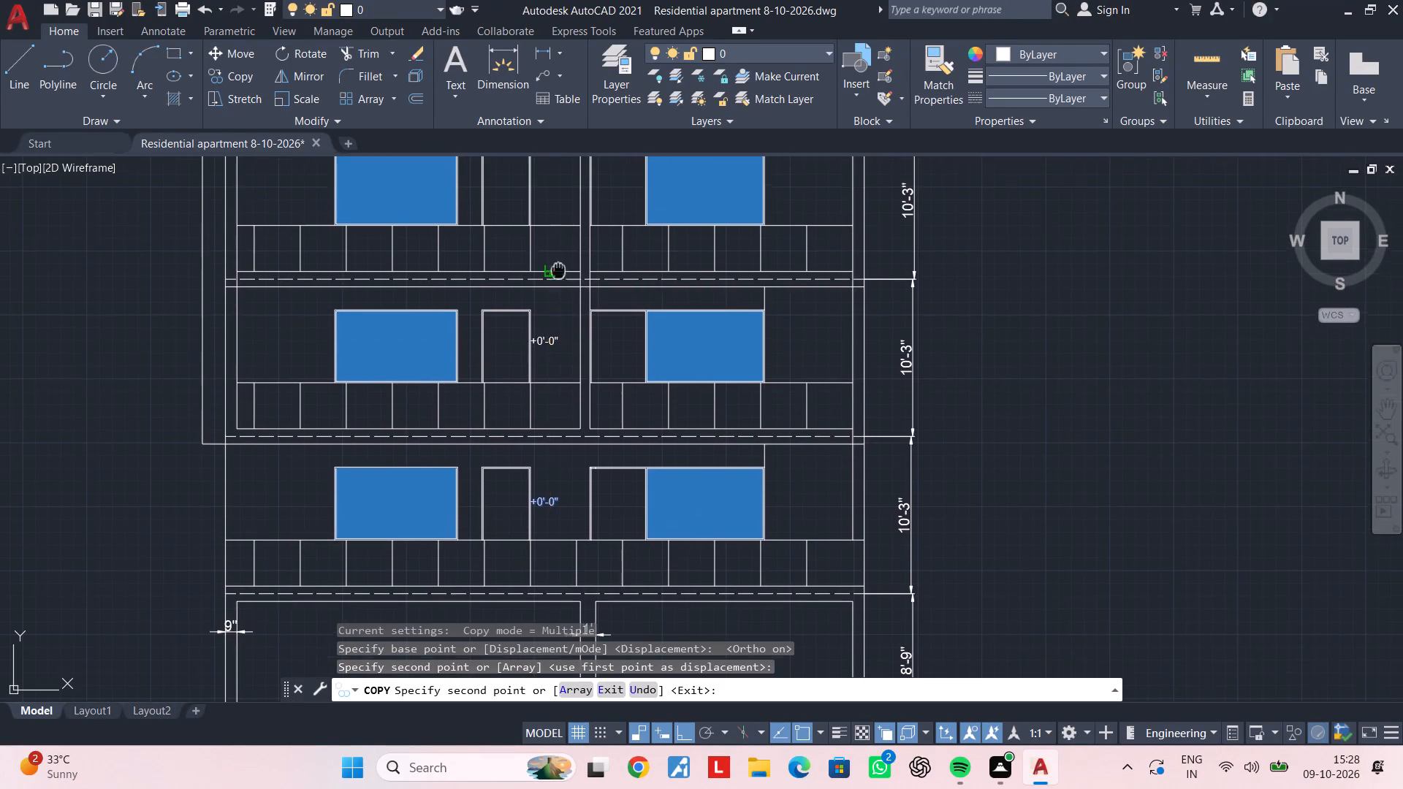
middle_click_drag(558, 274, 554, 480)
left_click(554, 411)
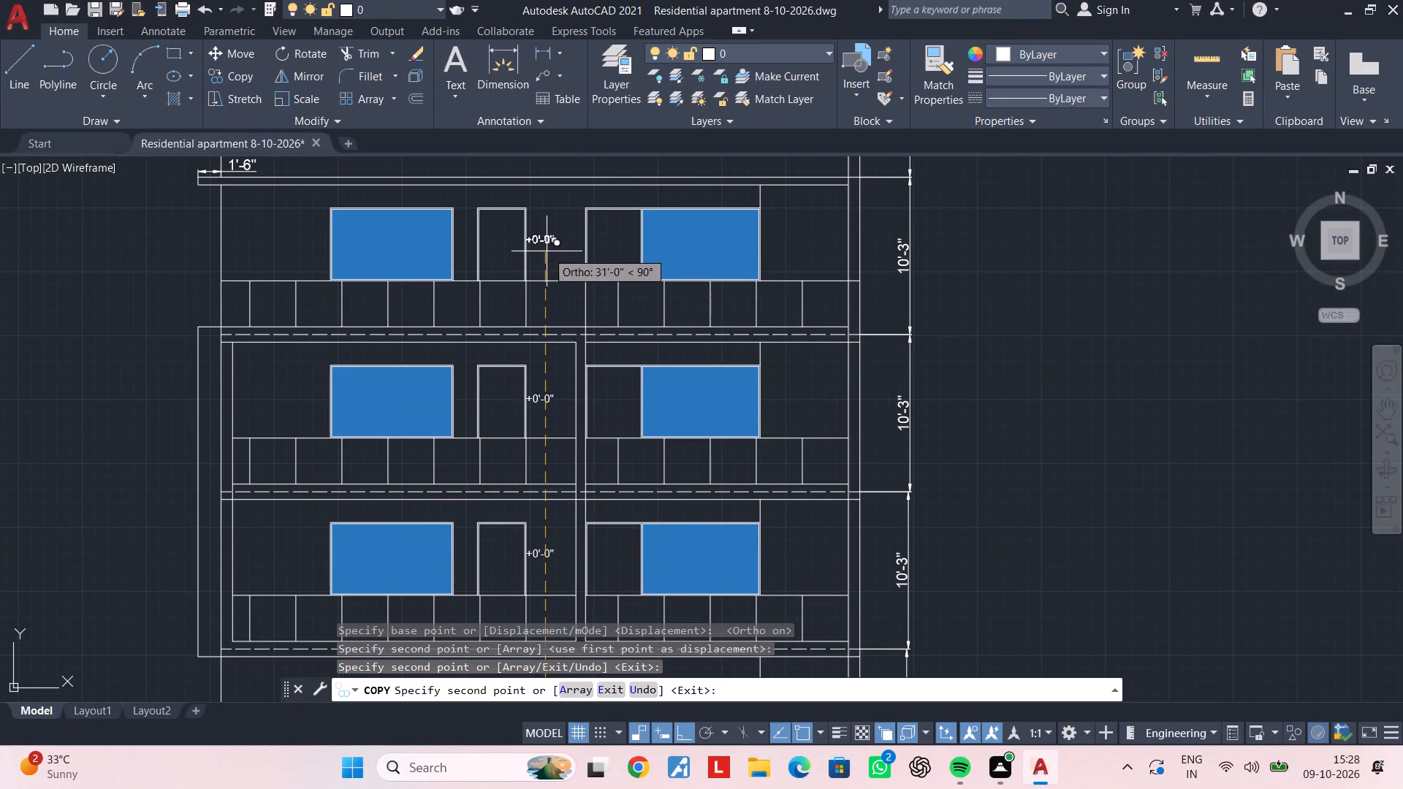
left_click(547, 251)
Copy the +0'-0" label straight up onto the roof slab band and onto the parapet above it.
middle_click_drag(547, 256, 550, 485)
scroll(587, 454, "down", 1)
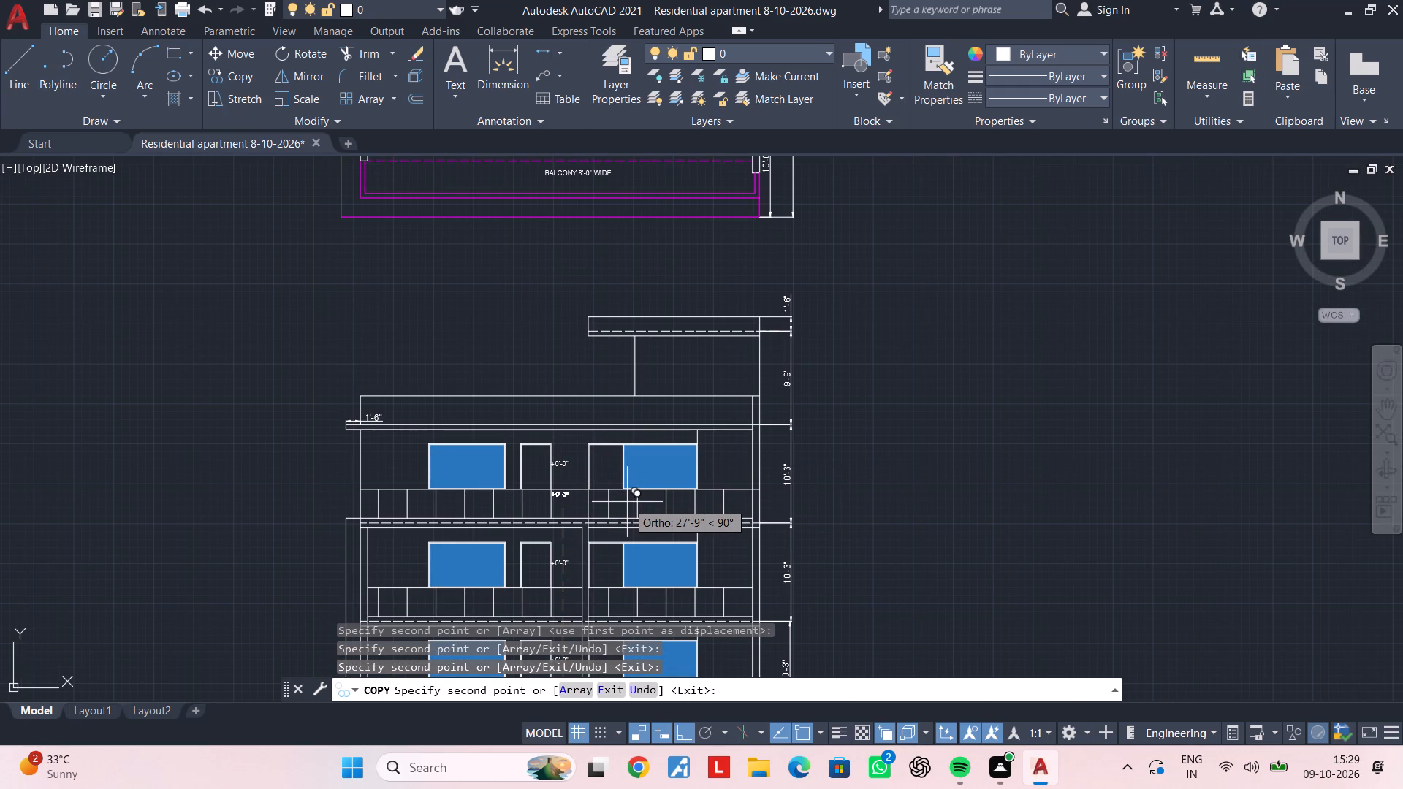
scroll(590, 435, "up", 4)
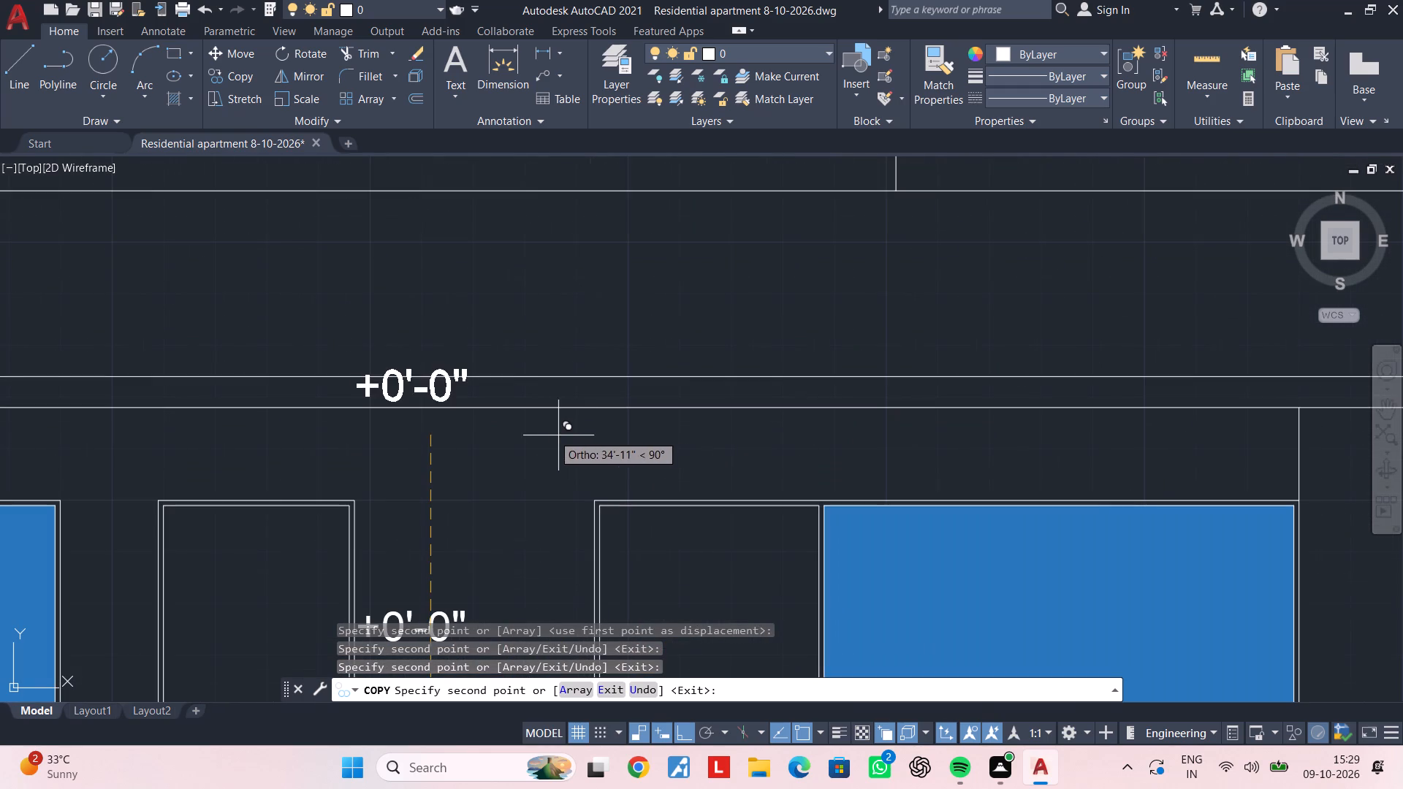
left_click(531, 442)
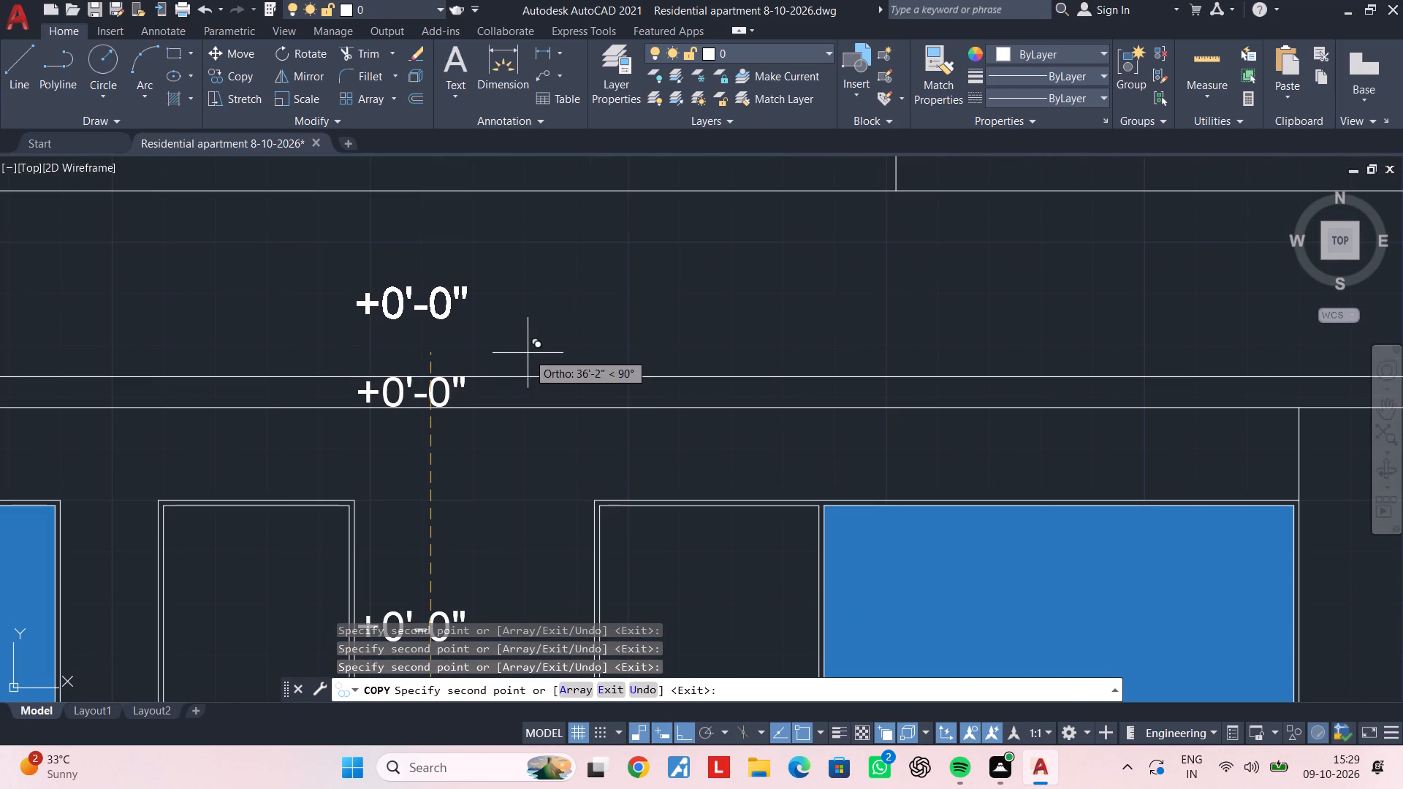
scroll(528, 354, "down", 1)
middle_click_drag(528, 359, 531, 429)
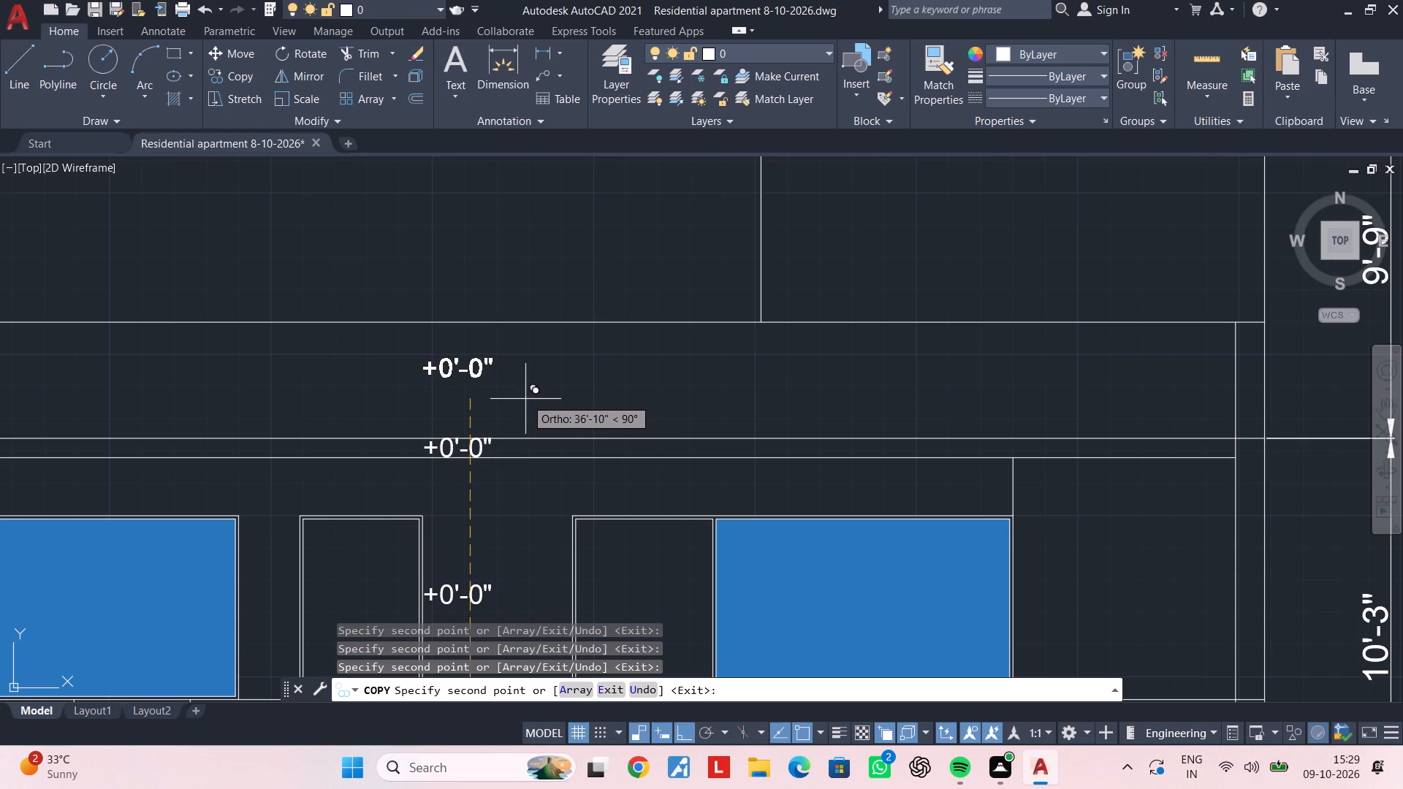
left_click(525, 399)
key("Escape")
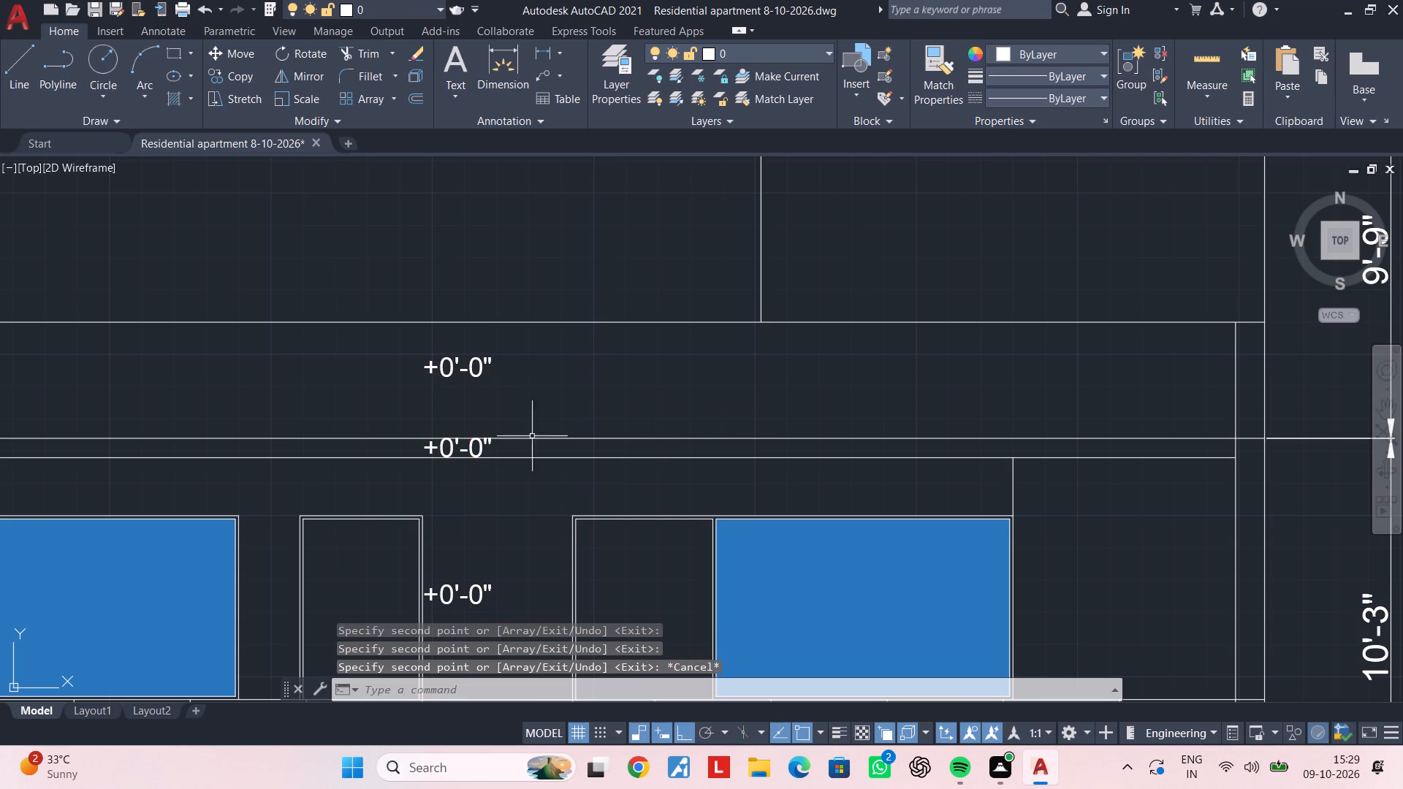
key("Escape")
Change the label on the roof slab band to +5'-0".
middle_click_drag(506, 451, 731, 427)
key("Escape")
scroll(647, 424, "up", 2)
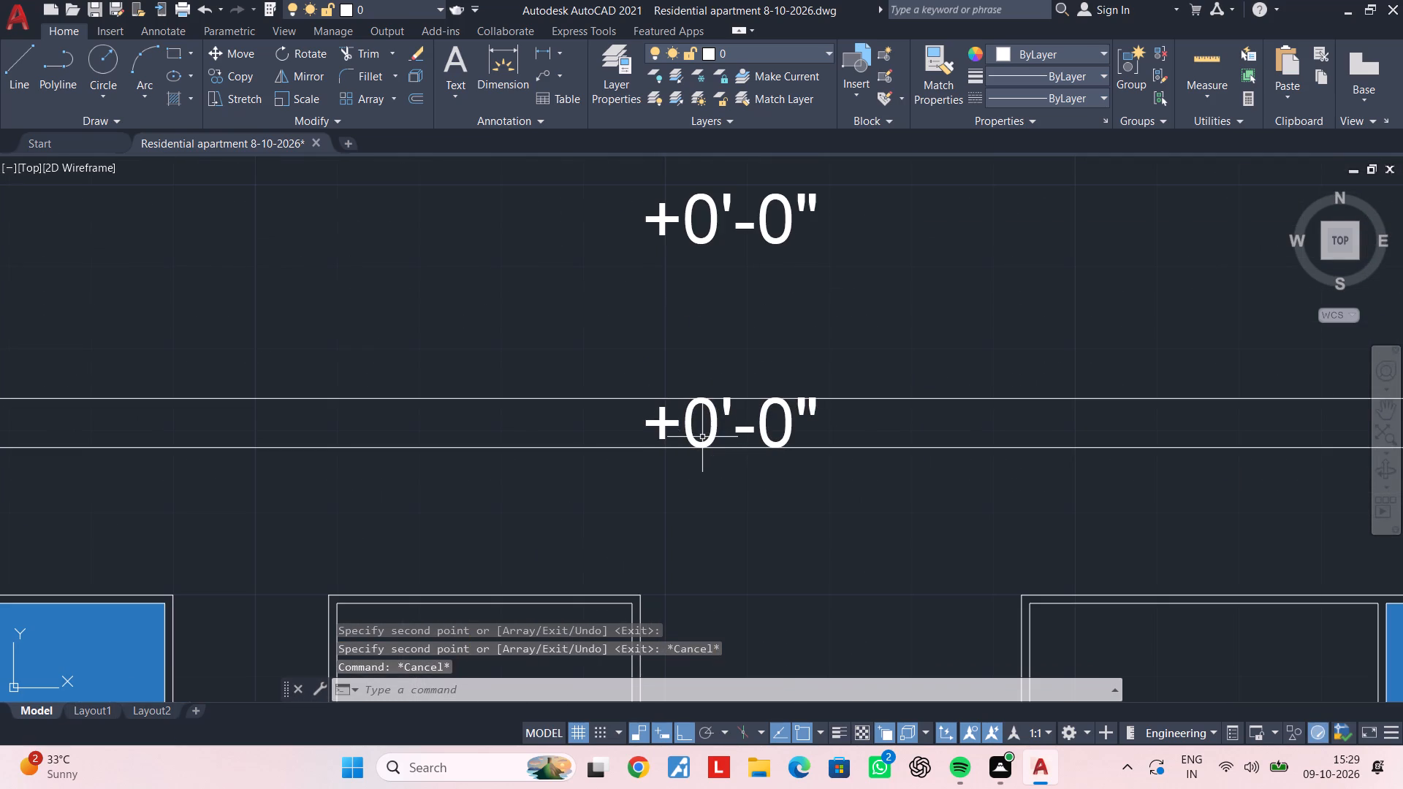
scroll(702, 438, "up", 3)
double_click(701, 451)
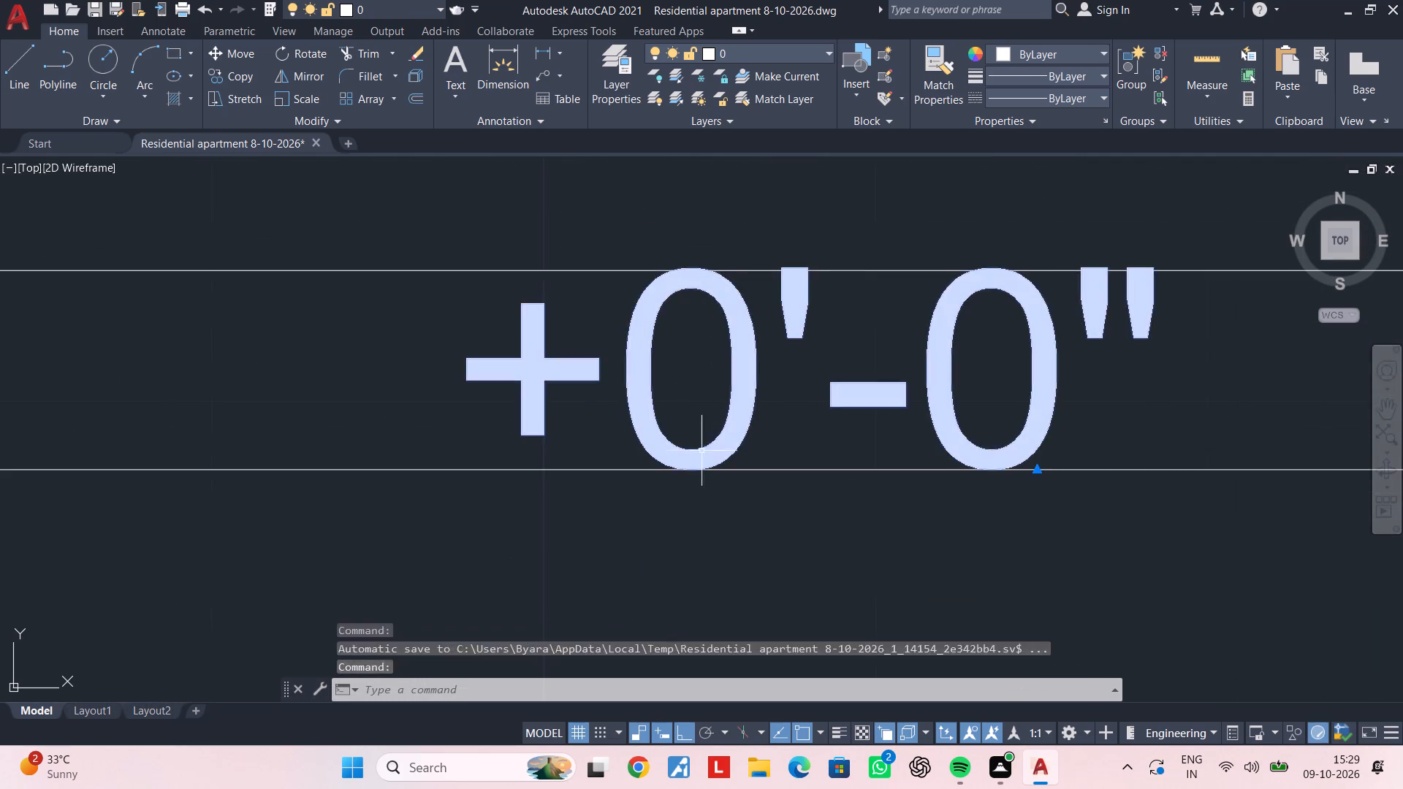
key("Escape")
double_click(751, 405)
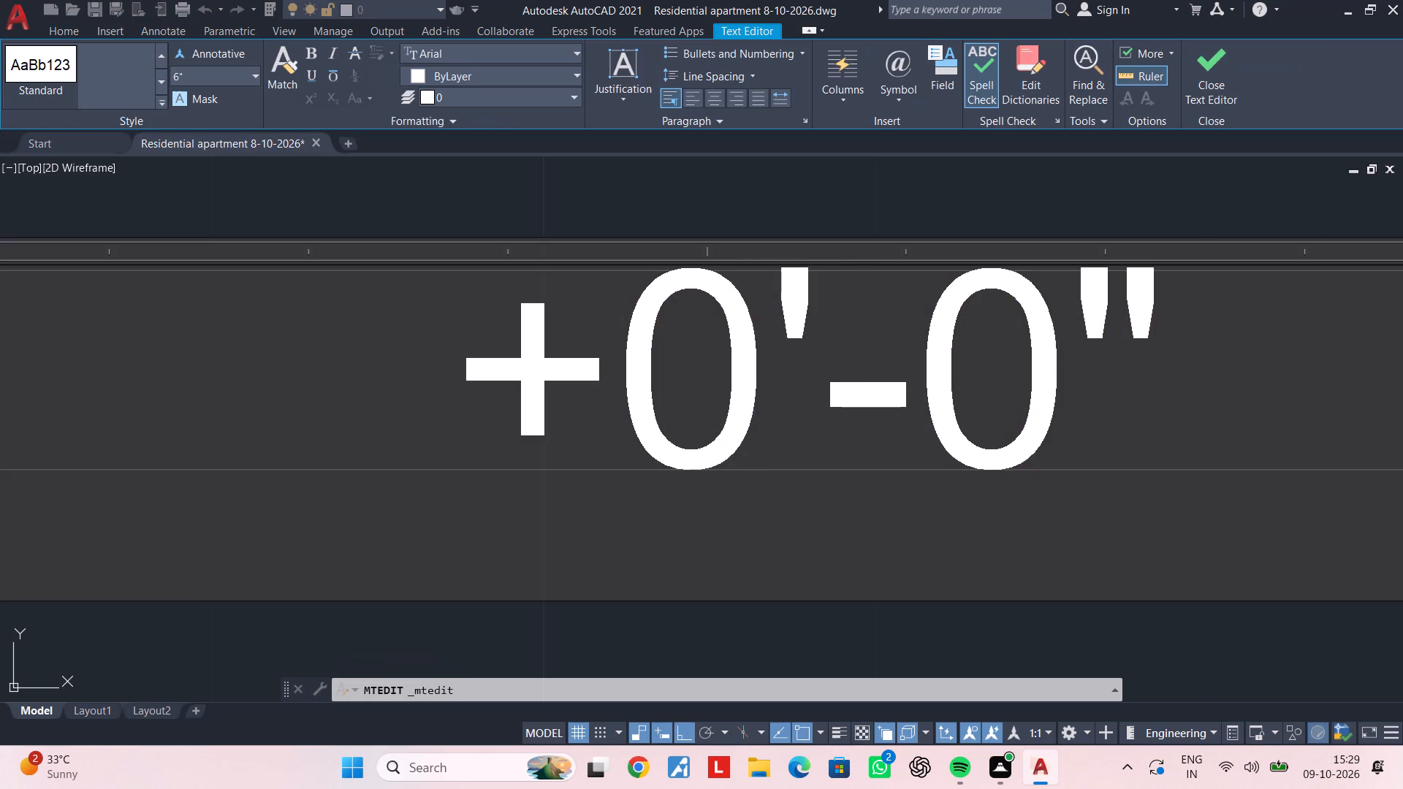
key("BackSpace")
key("5")
left_click(809, 512)
scroll(820, 506, "down", 3)
left_click(825, 403)
Change the label on the parapet to +4'-0".
scroll(806, 357, "down", 1)
middle_click_drag(806, 359, 740, 444)
double_click(734, 394)
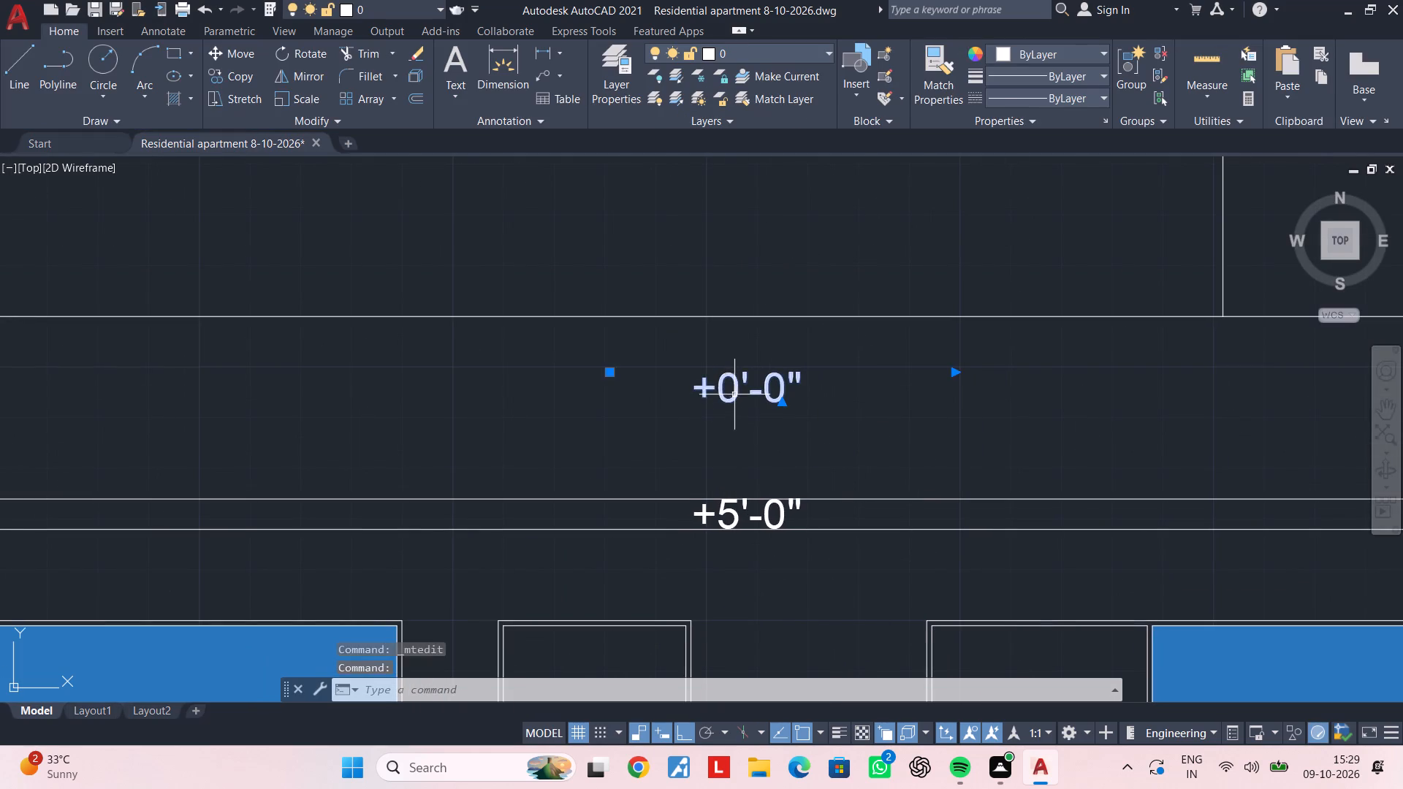
key("BackSpace")
key("4")
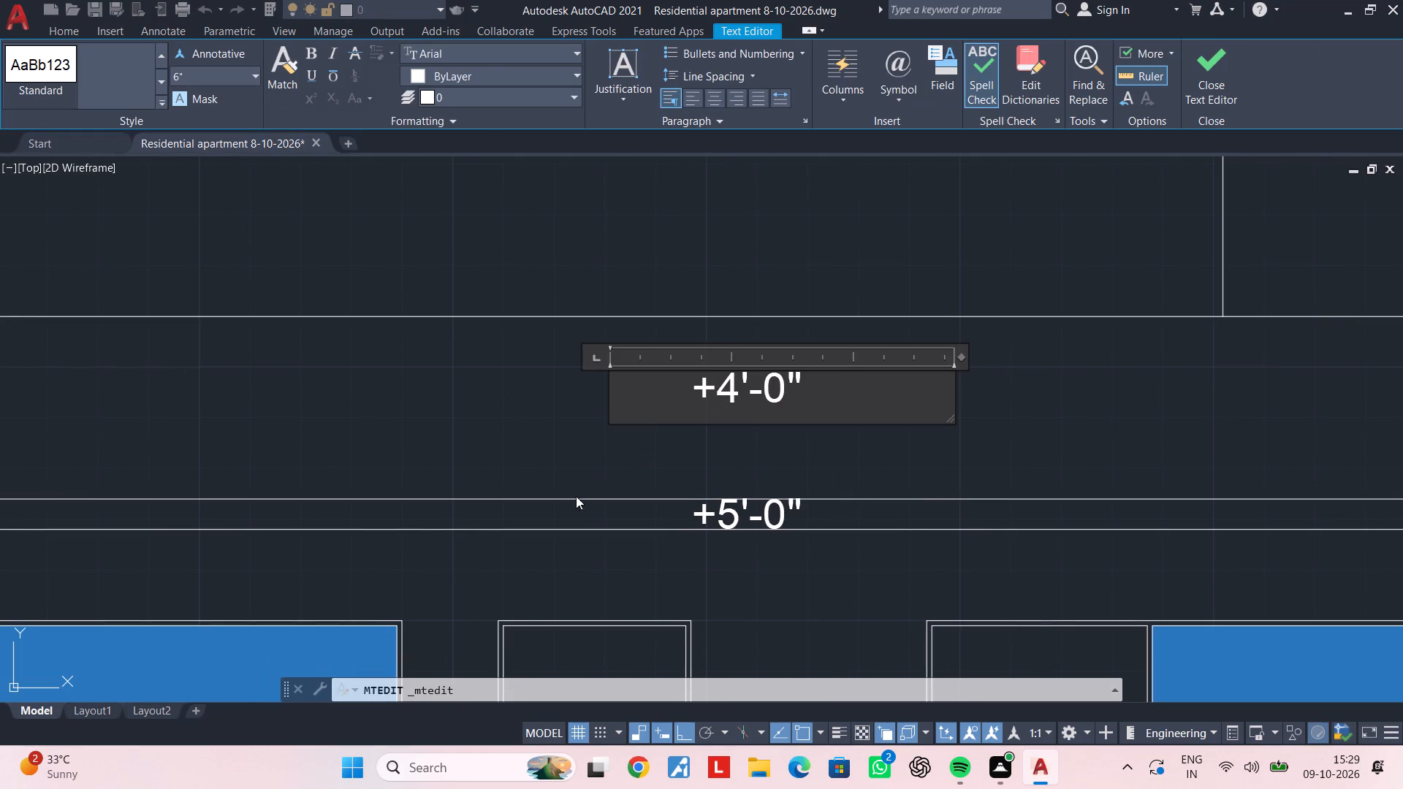
left_click(1045, 451)
Copy the +5'-0" label onto the left and right parts of the slab band directly below the top floor.
scroll(1067, 487, "down", 3)
middle_click_drag(1106, 454, 620, 419)
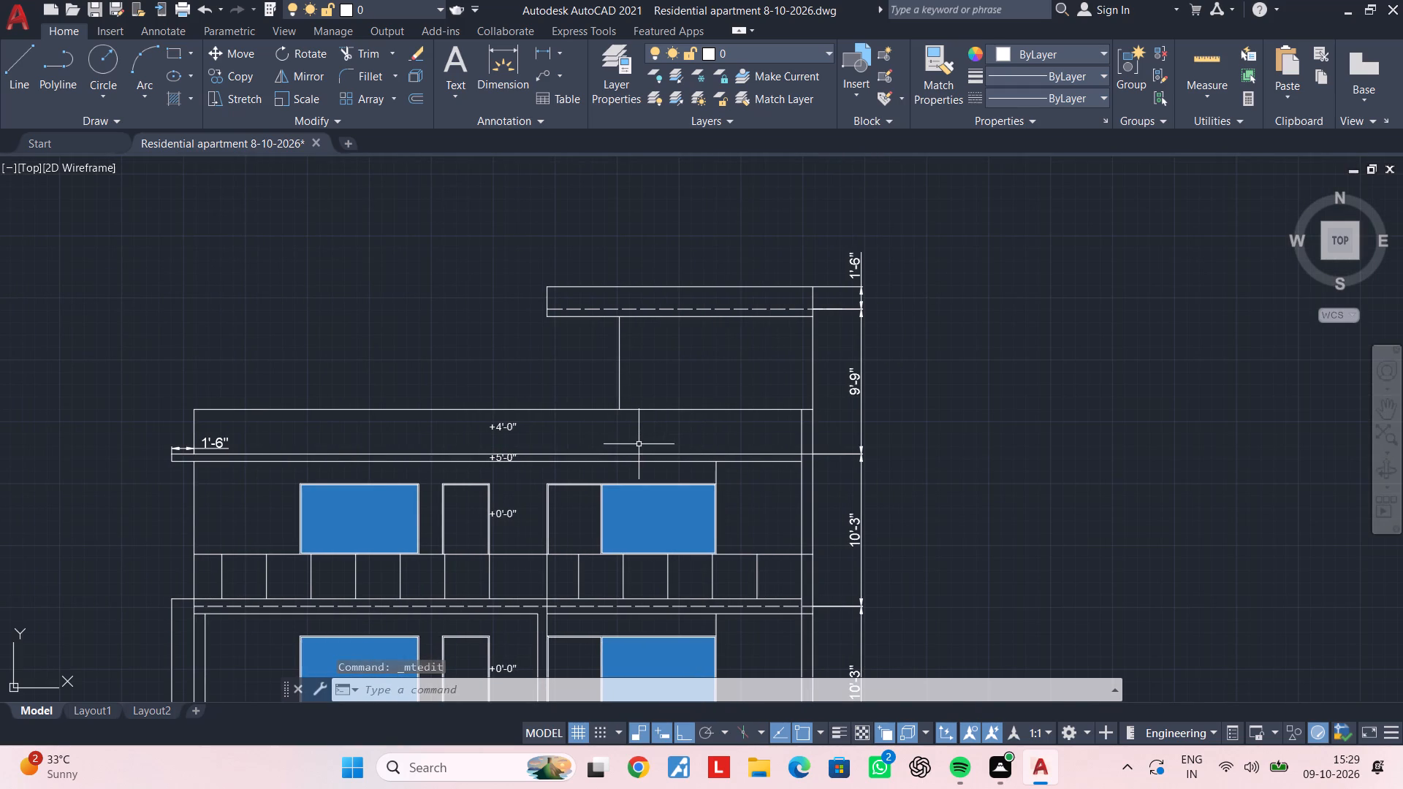
middle_click_drag(639, 444, 761, 401)
key("Escape")
key("Escape")
scroll(635, 384, "up", 2)
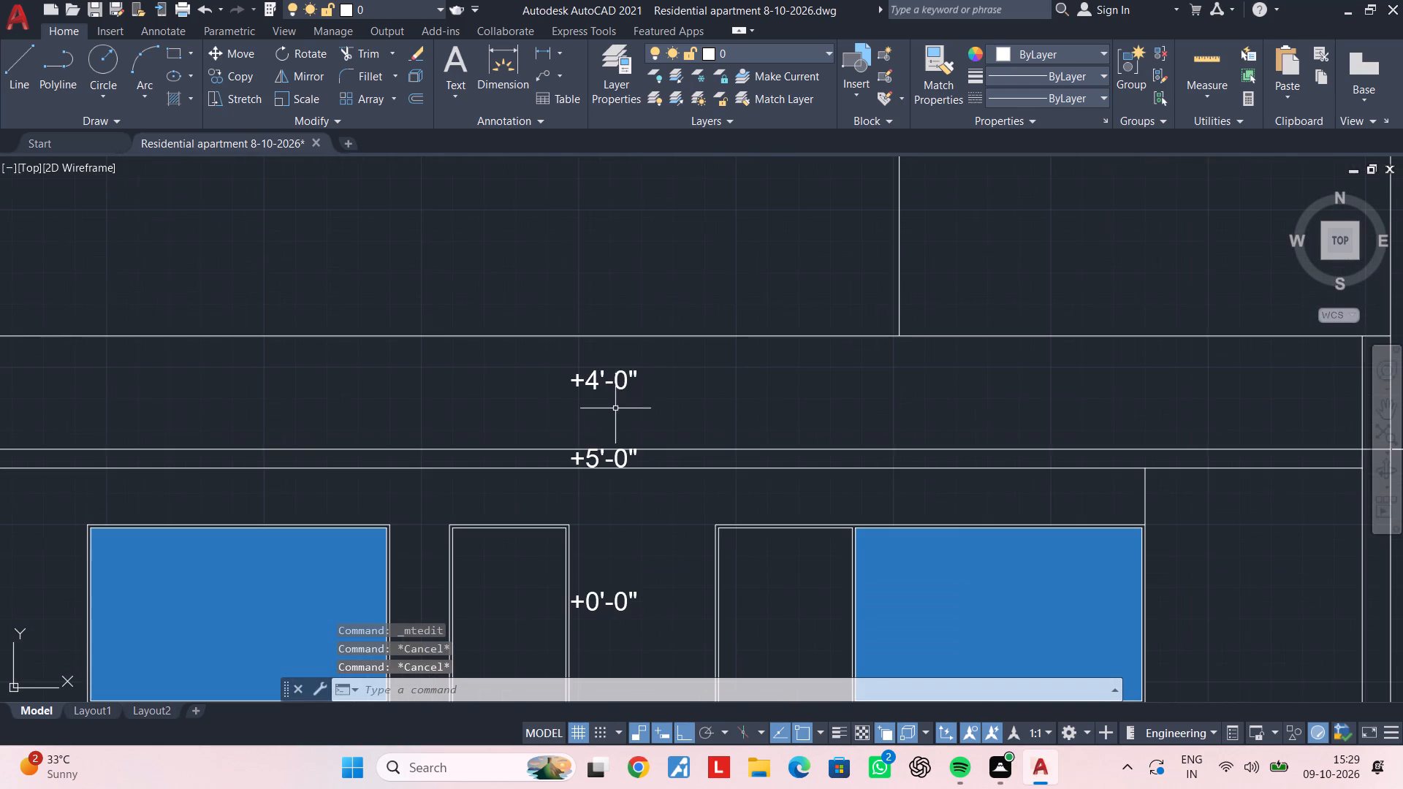
left_click(601, 460)
key("c")
key("o")
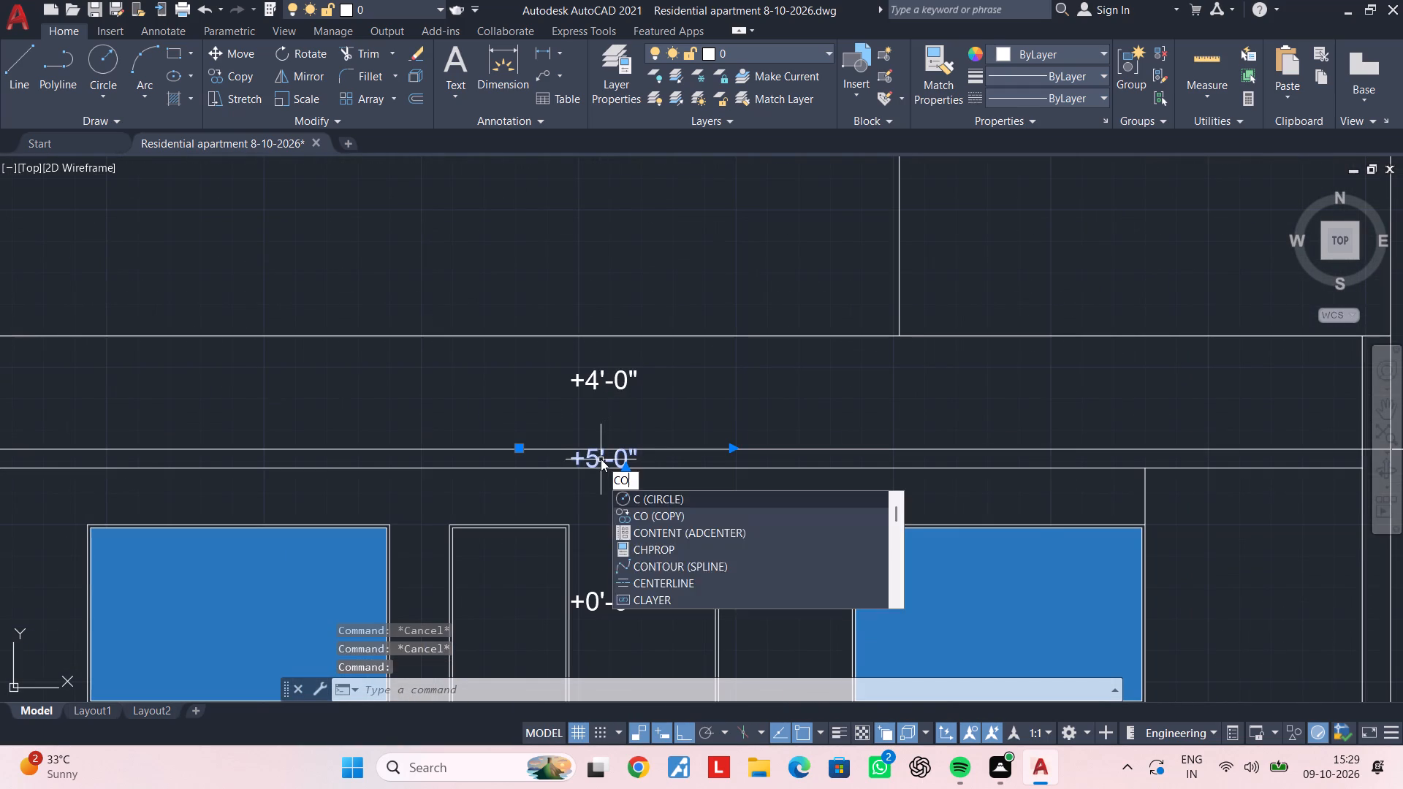
key("space")
left_click(601, 458)
scroll(608, 503, "down", 3)
middle_click_drag(608, 500, 644, 342)
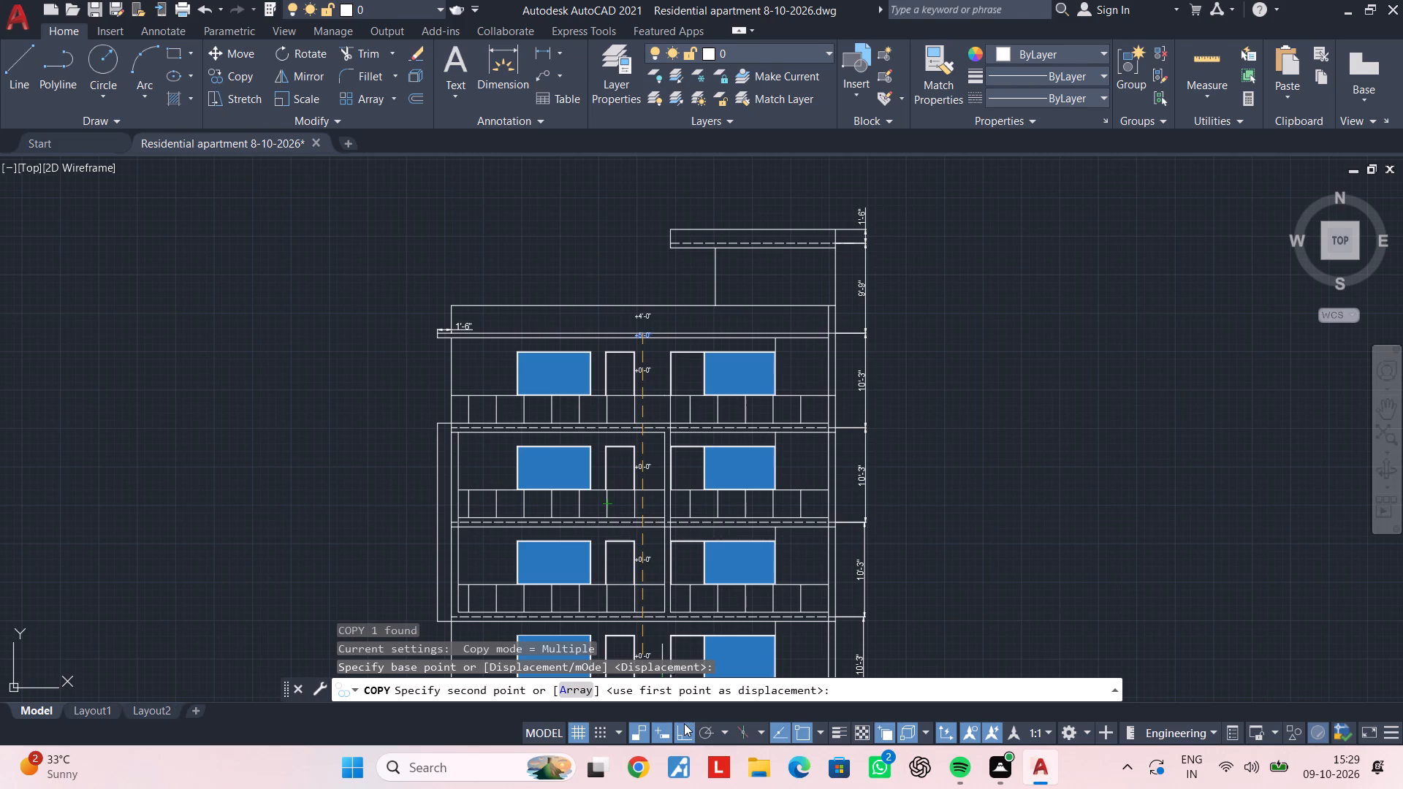
left_click(684, 723)
scroll(576, 425, "up", 5)
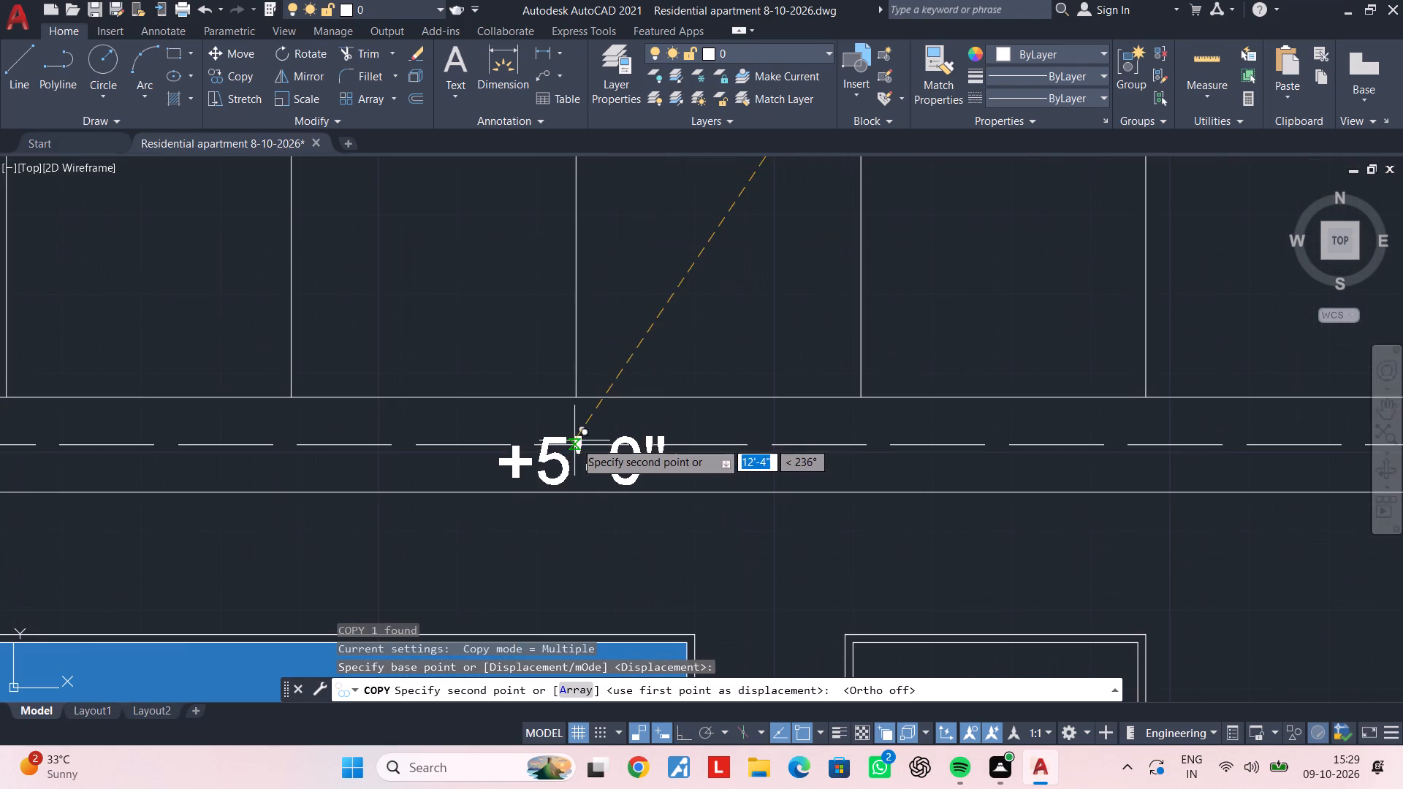
left_click(566, 430)
scroll(935, 458, "down", 3)
middle_click_drag(956, 458, 381, 387)
scroll(810, 385, "up", 2)
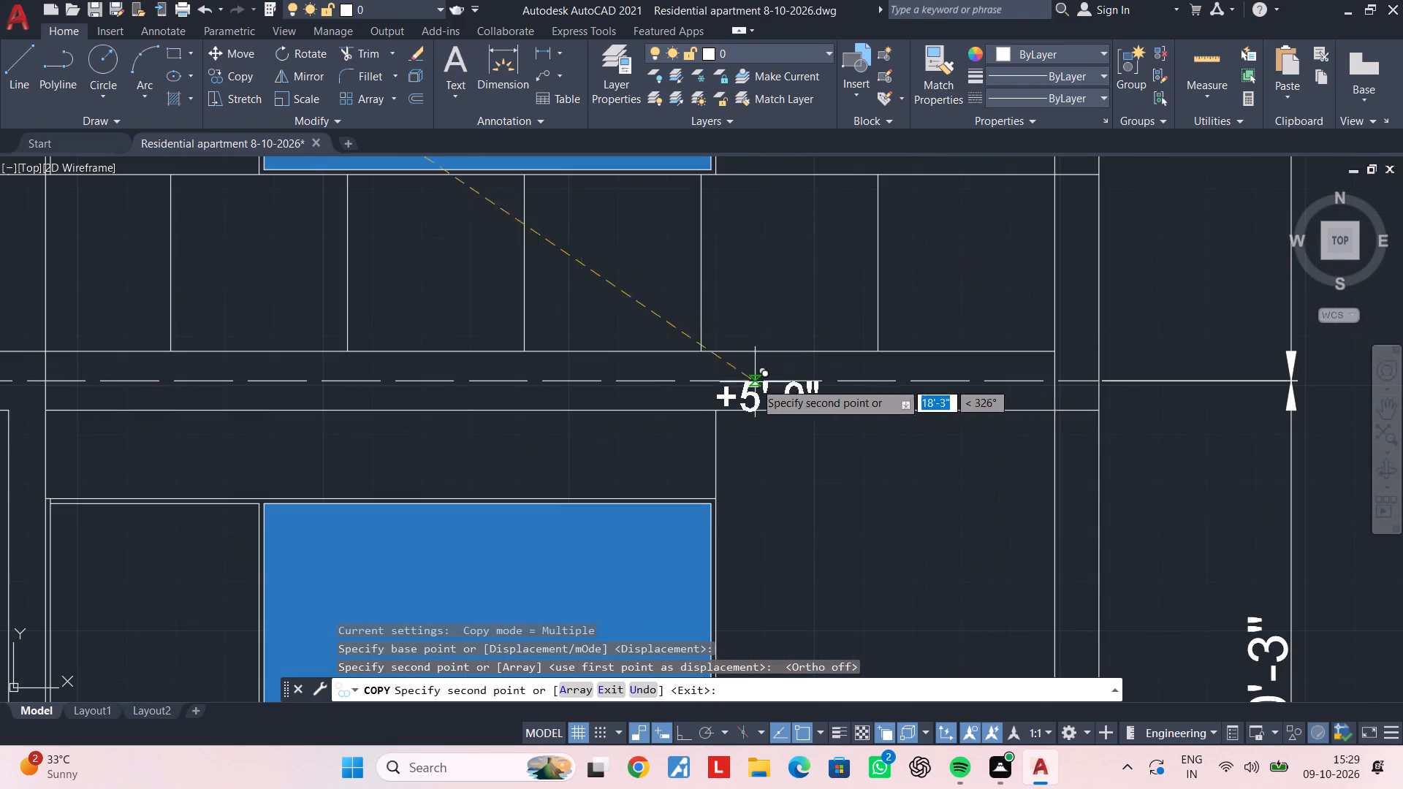
left_click(661, 370)
middle_click_drag(554, 387, 1303, 411)
key("Escape")
key("Escape")
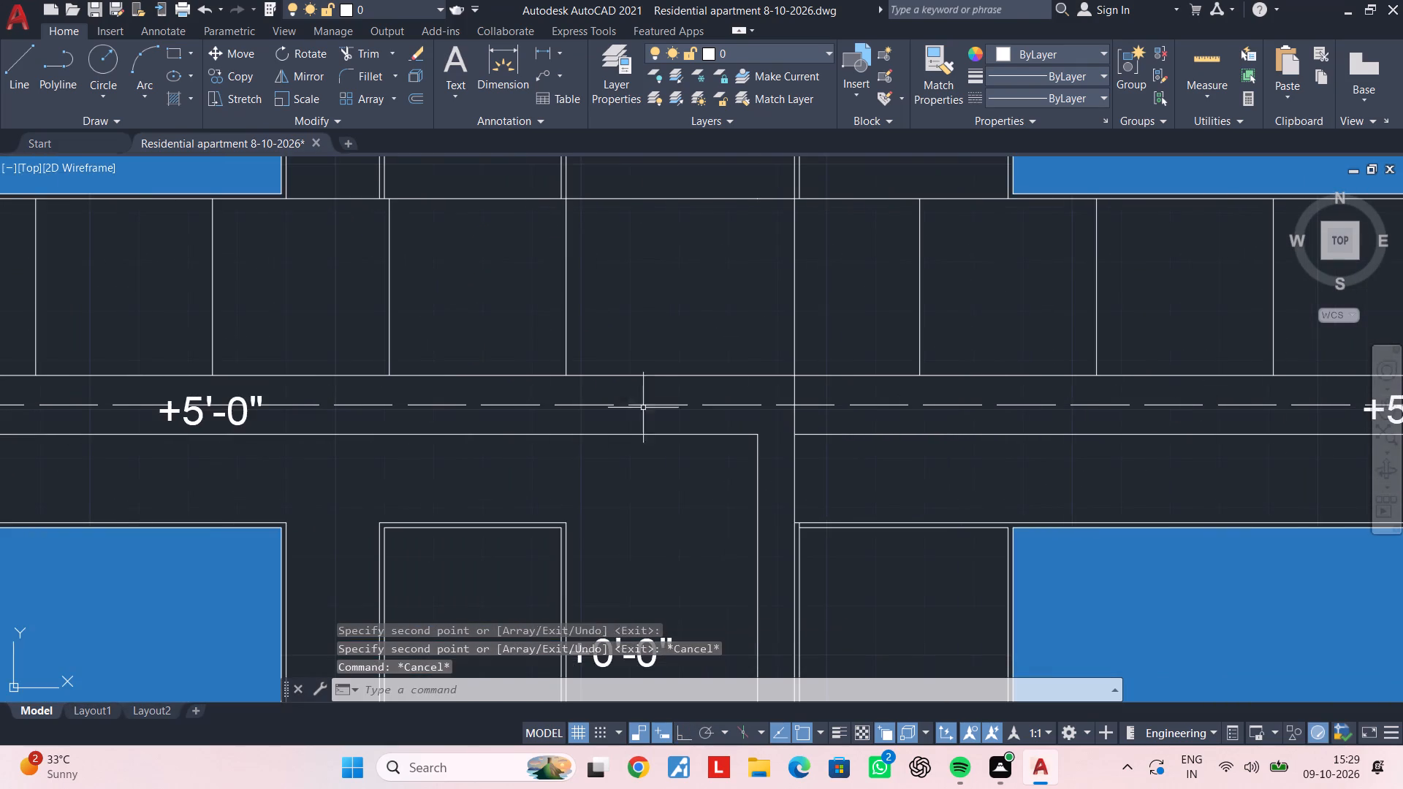
middle_click_drag(1117, 408, 388, 380)
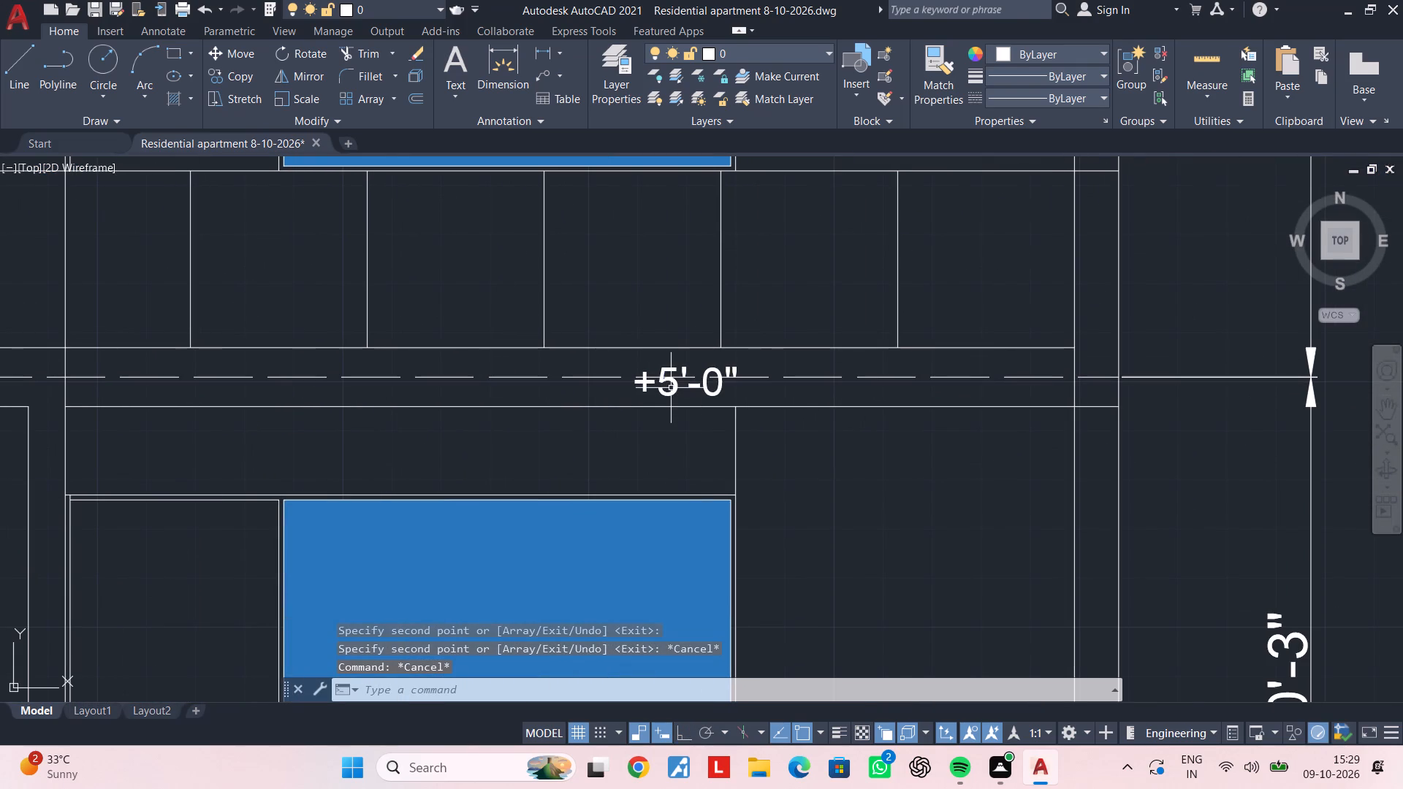
Change the label on the right part of the slab band below the top floor to +6'-0".
scroll(672, 389, "up", 2)
double_click(671, 387)
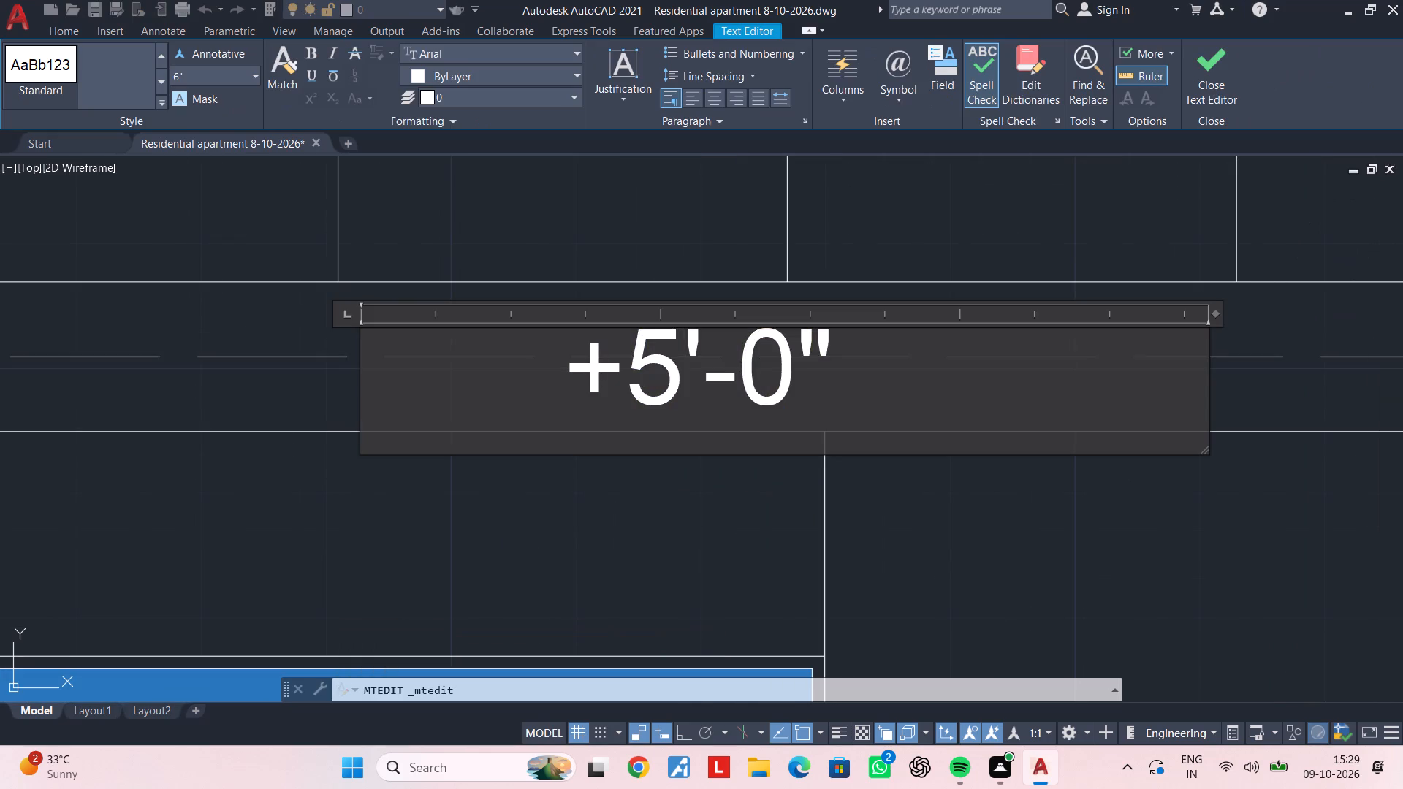
key("BackSpace")
key("6")
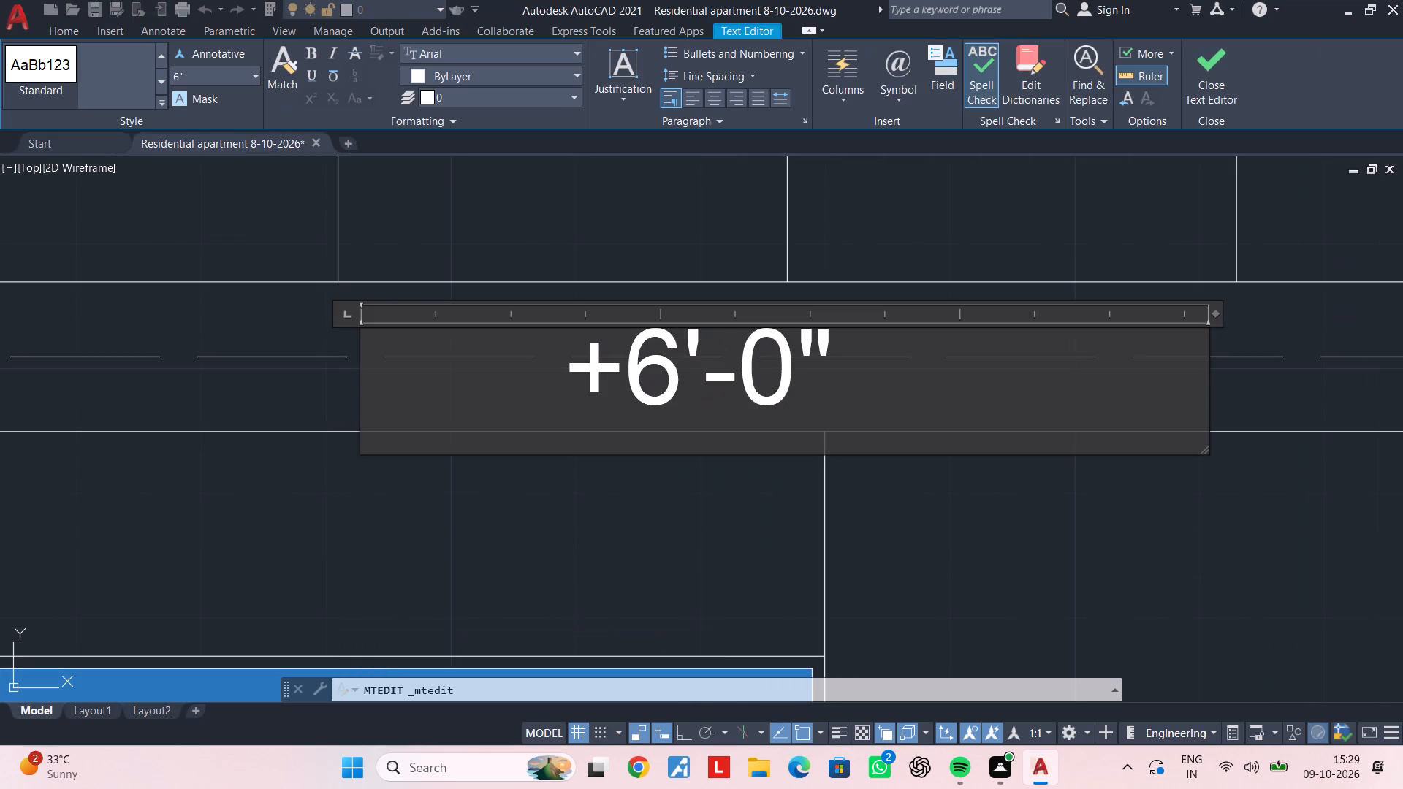
left_click(715, 253)
scroll(783, 307, "down", 2)
middle_click_drag(802, 317, 575, 415)
scroll(672, 405, "down", 3)
middle_click_drag(672, 405, 639, 448)
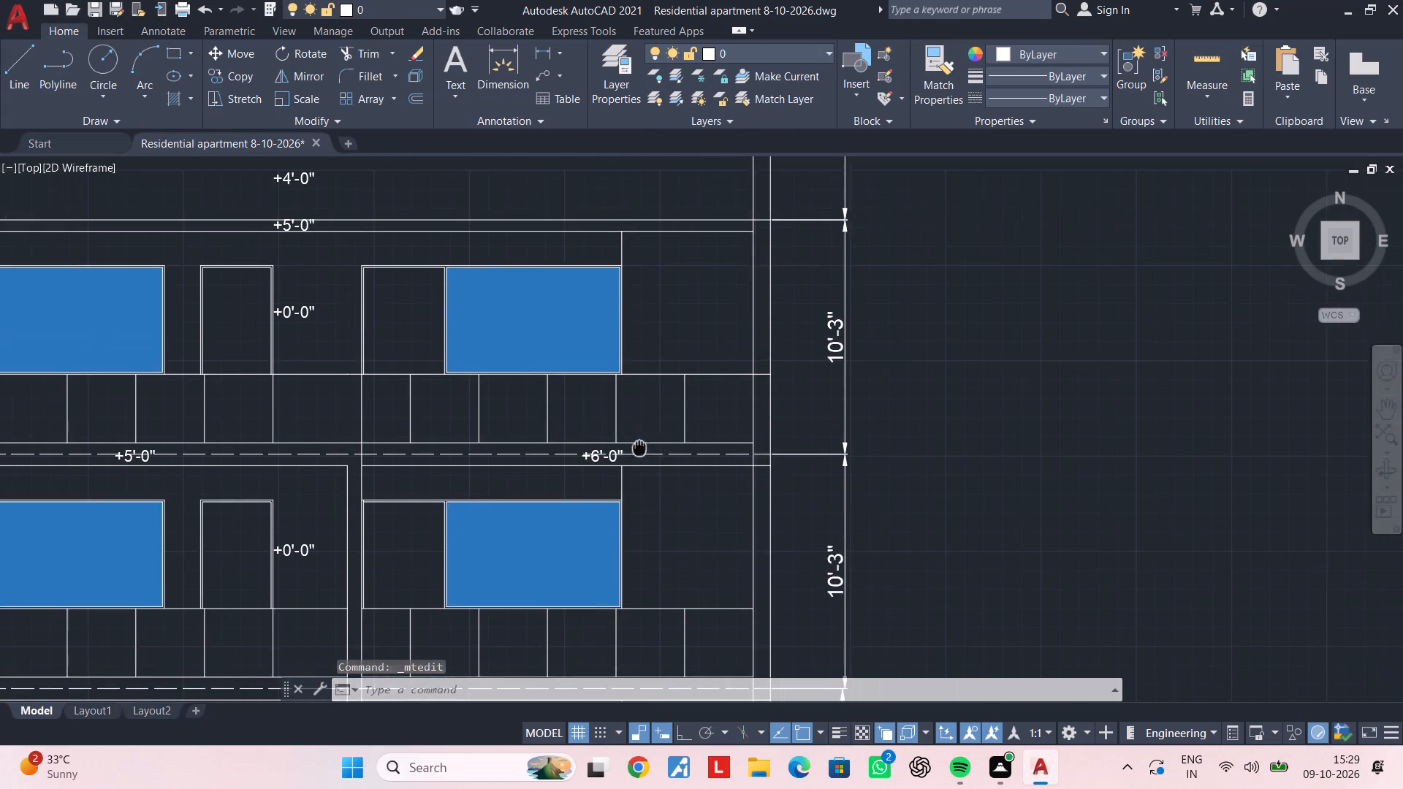
middle_click_drag(639, 448, 639, 449)
middle_click_drag(650, 408, 639, 467)
key("Escape")
key("Escape")
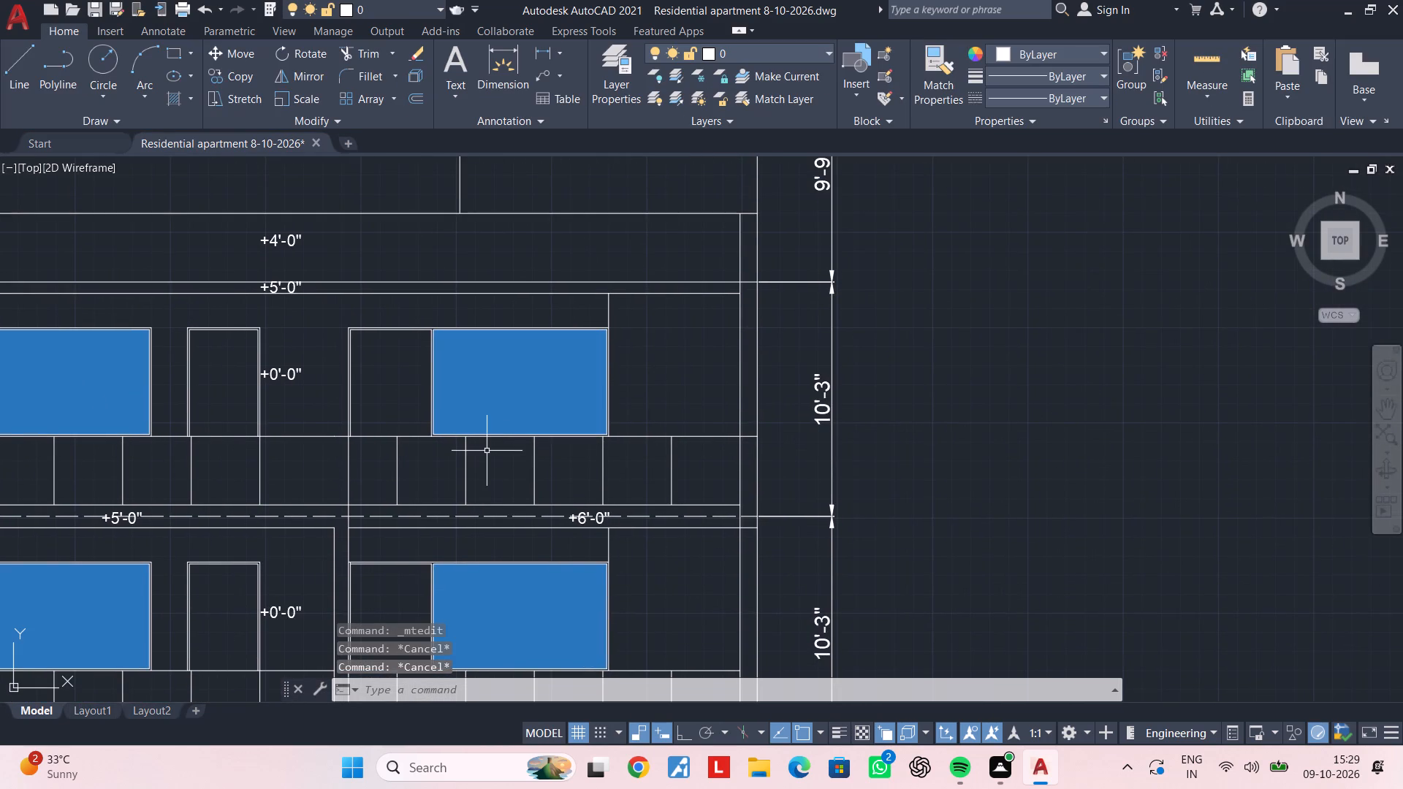
key("Escape")
key("Escape")
Copy the parapet's +4'-0" label up onto the slab band that caps the rooftop block.
scroll(585, 354, "down", 1)
middle_click_drag(579, 354, 551, 490)
middle_click_drag(569, 506, 570, 460)
scroll(406, 400, "up", 1)
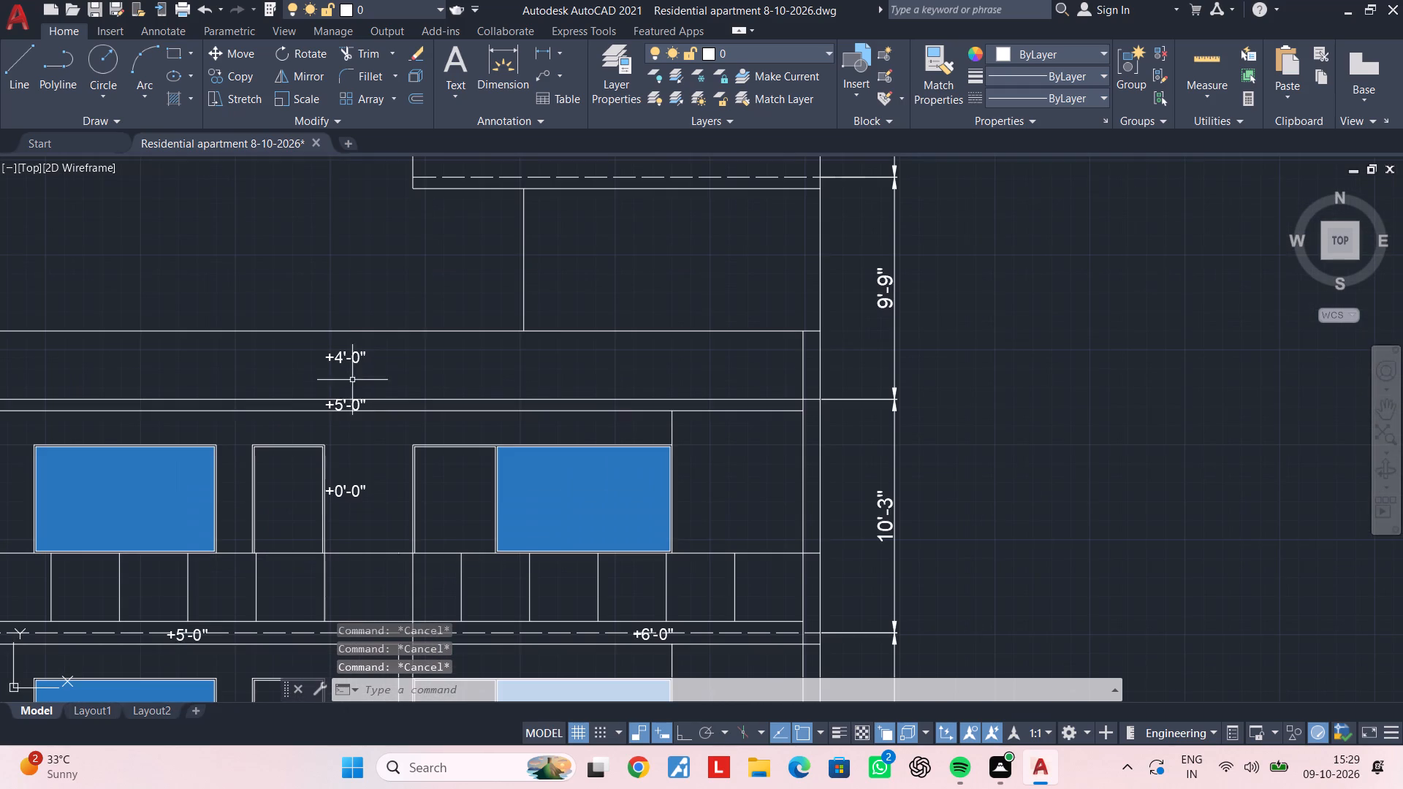
left_click(346, 361)
type("CO")
key("space")
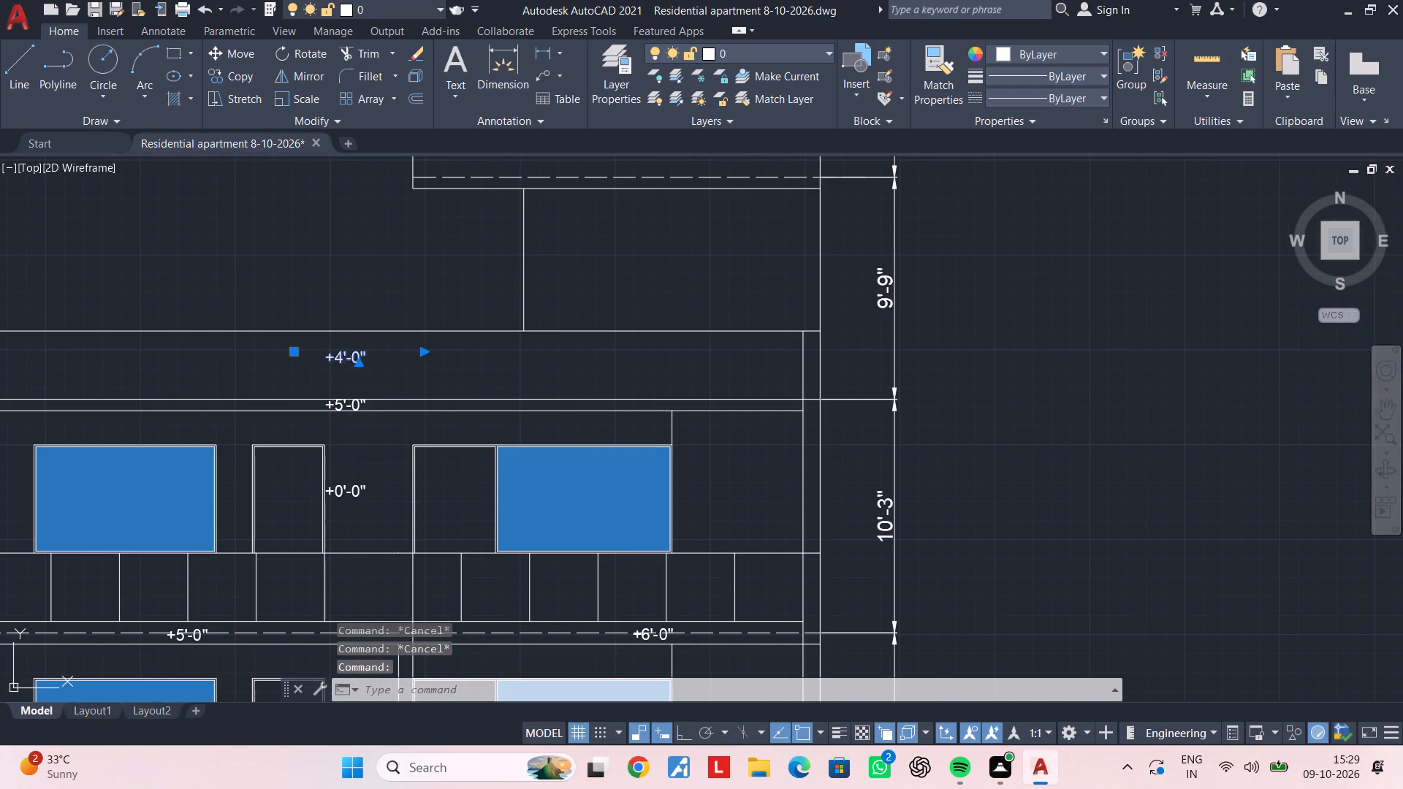
left_click(337, 362)
middle_click_drag(569, 232, 457, 456)
scroll(506, 389, "up", 2)
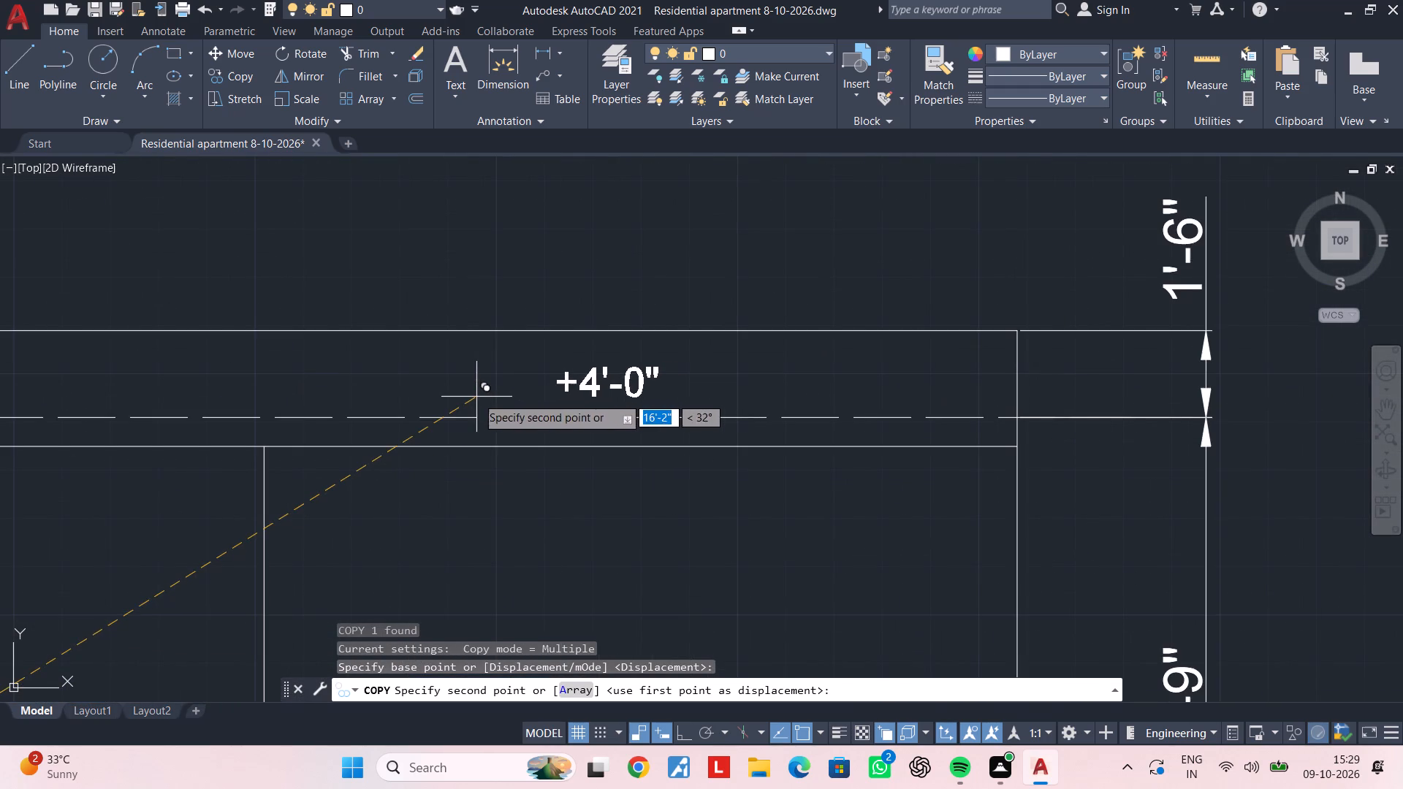
left_click(476, 397)
key("Escape")
key("Escape")
key("Escape")
key("Escape")
key("Escape")
key("Escape")
Change the label on the rooftop block's slab band to -18'-7.5".
scroll(617, 392, "up", 2)
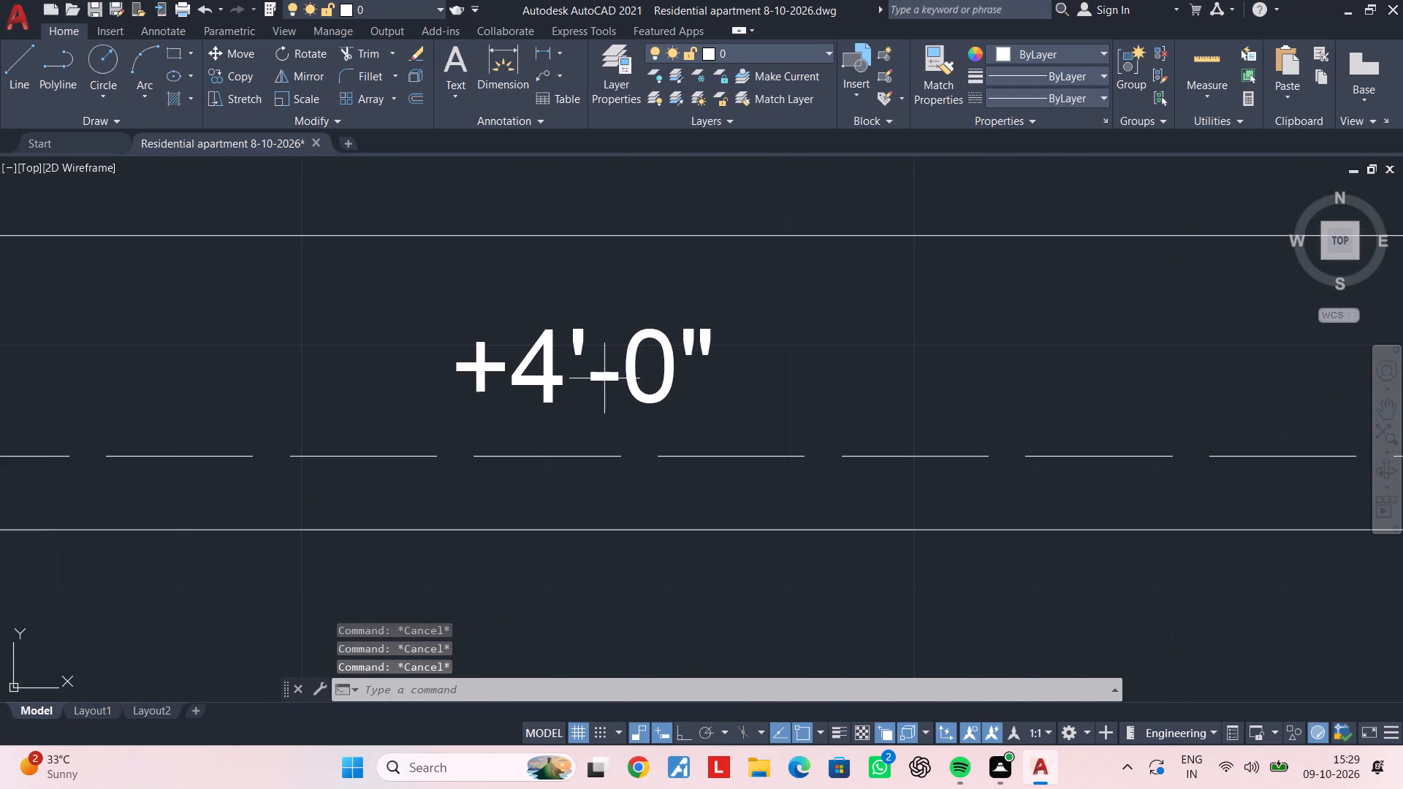
double_click(556, 378)
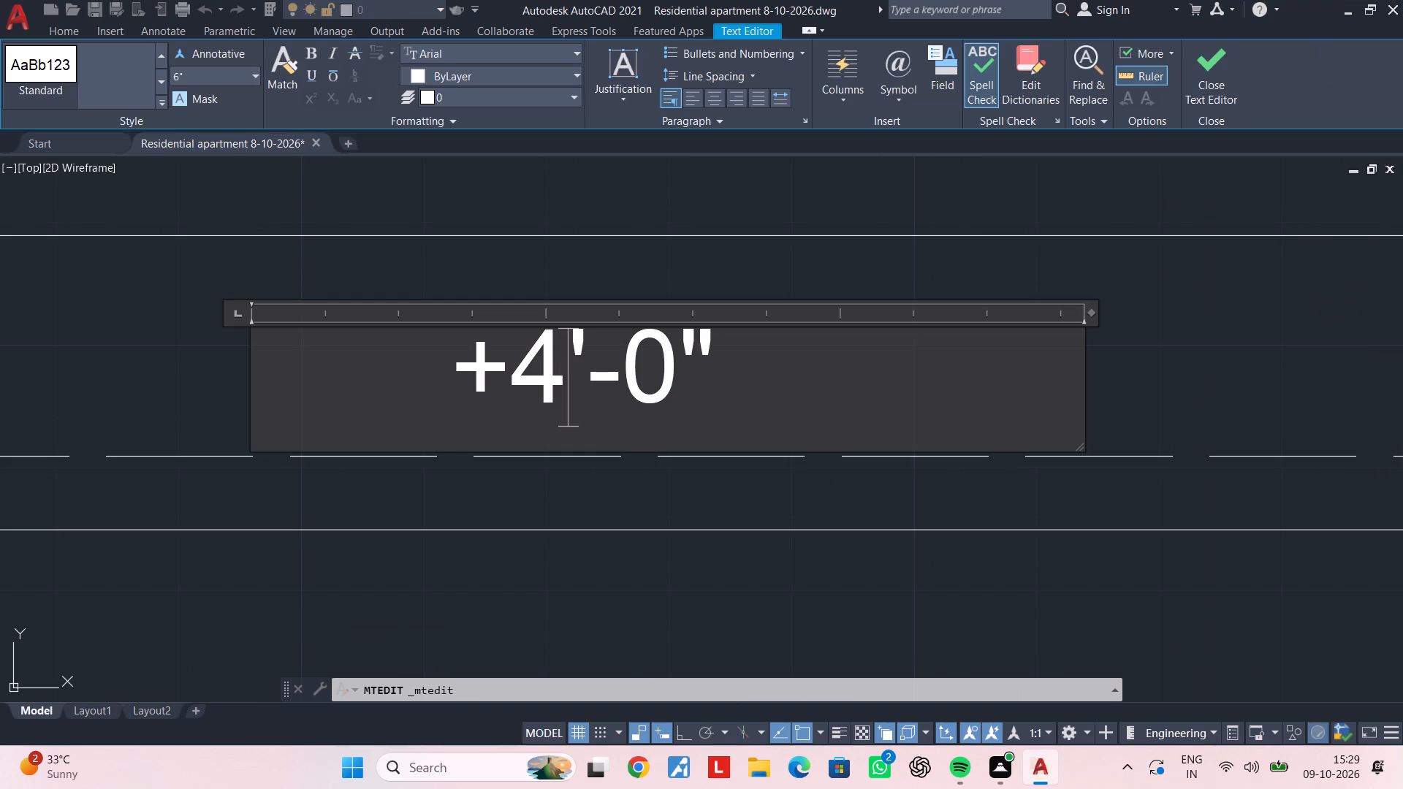
left_click_drag(738, 360, 506, 367)
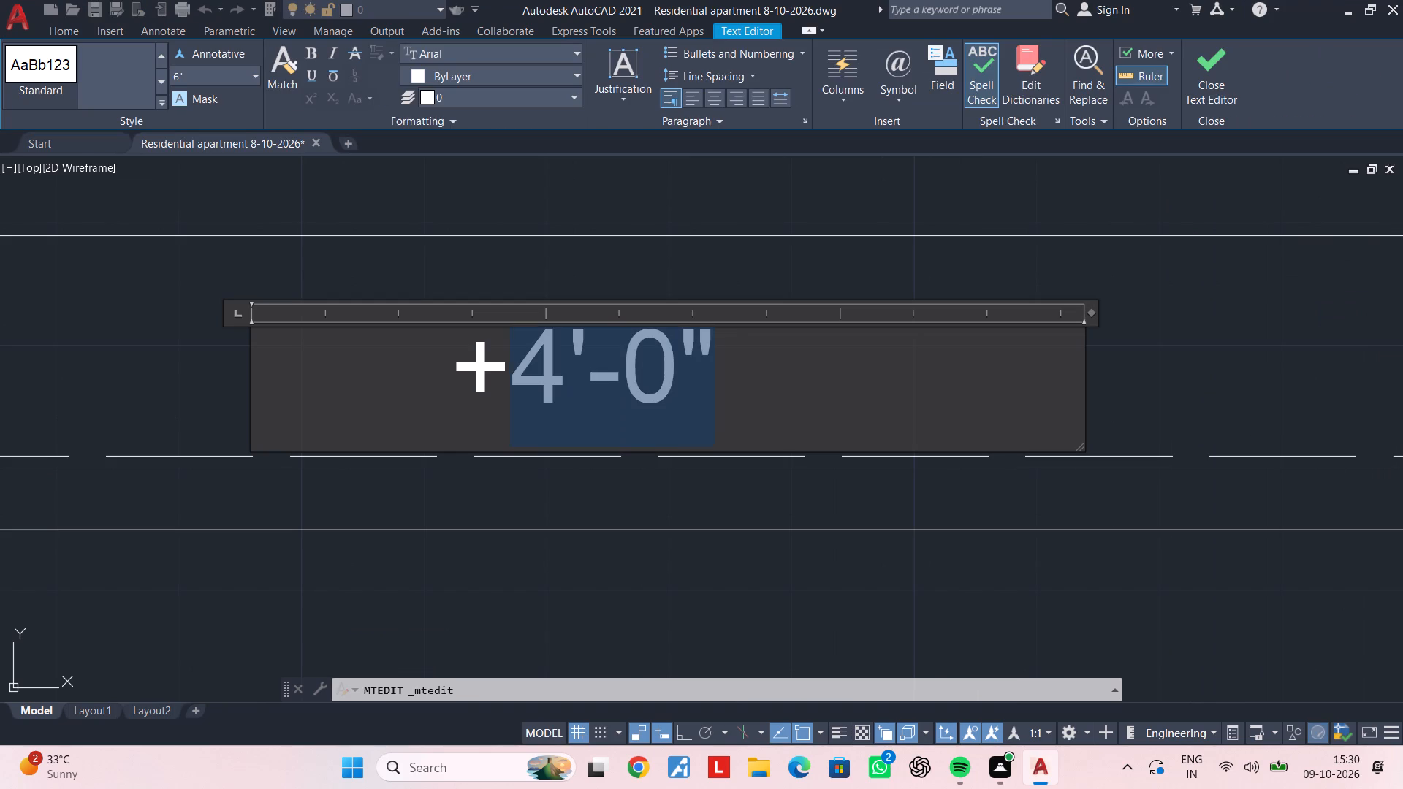
left_click_drag(506, 367, 463, 367)
key("BackSpace")
key("minus")
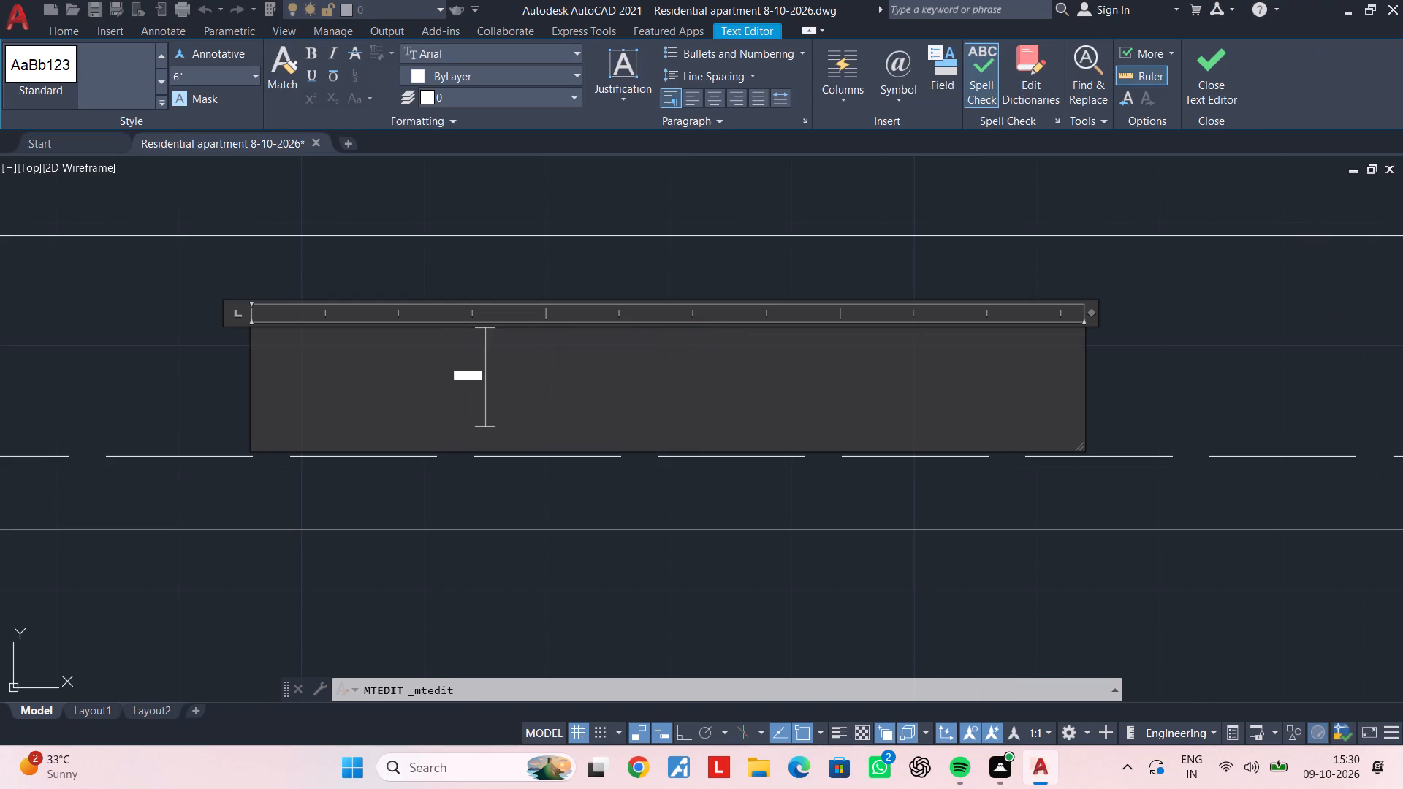
type("18")
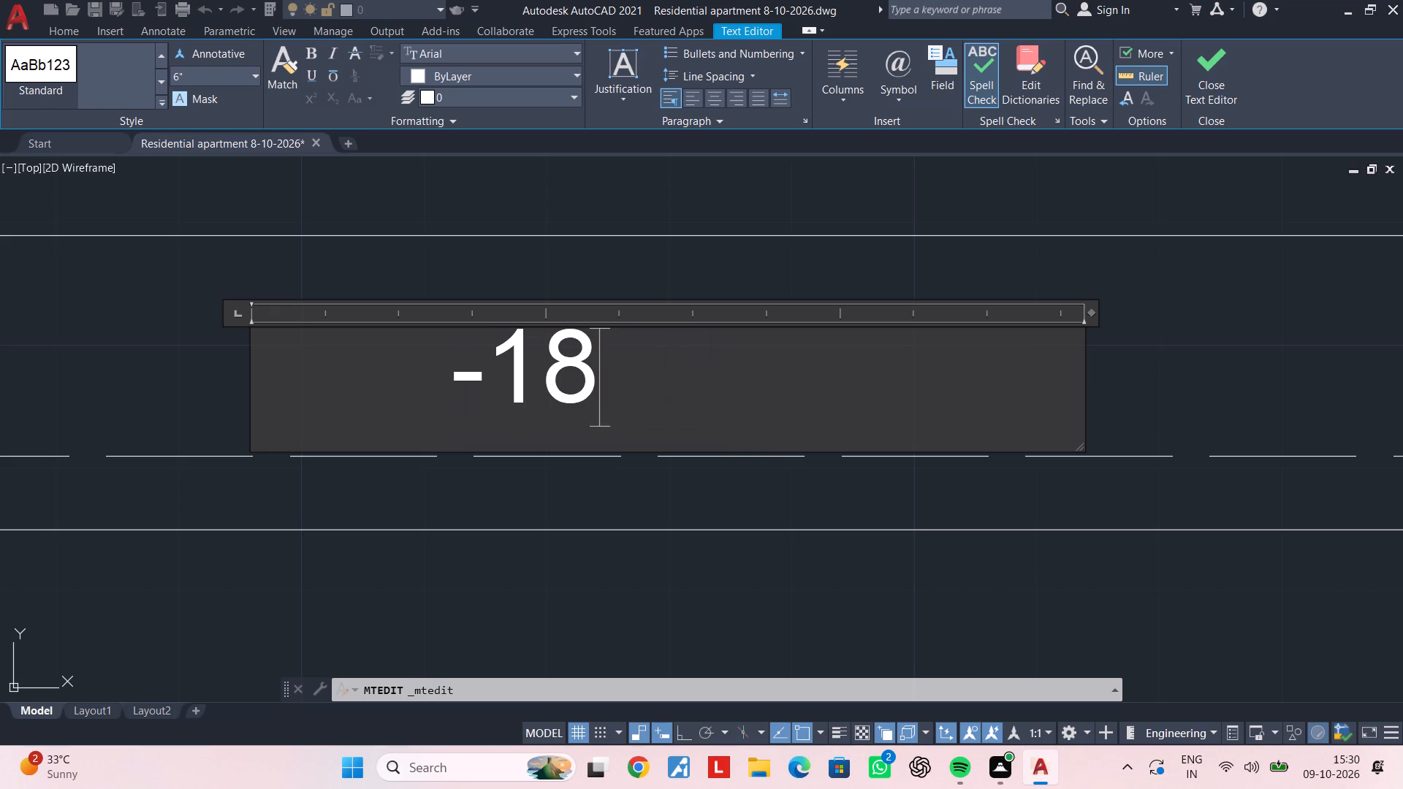
type("'-4")
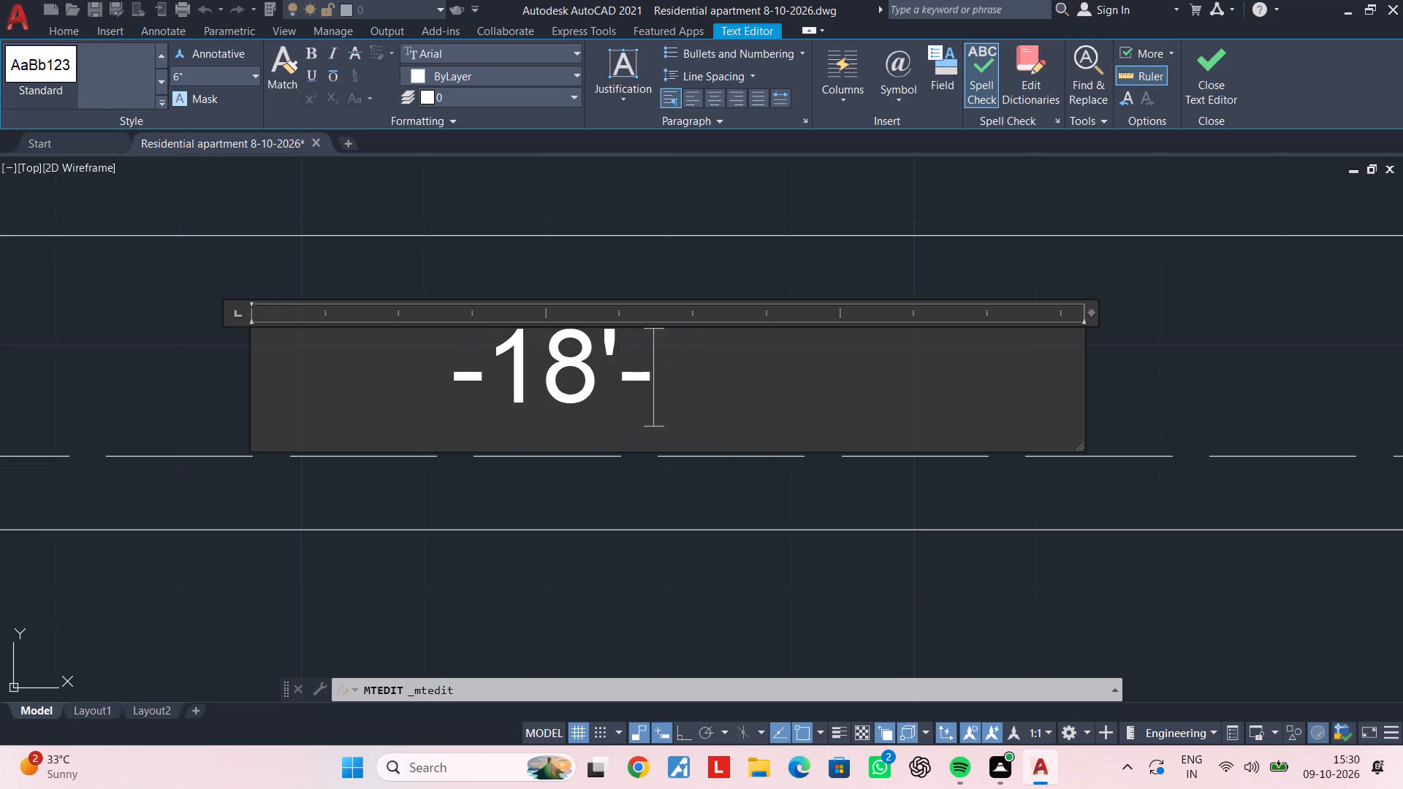
key("BackSpace")
type("7.5")
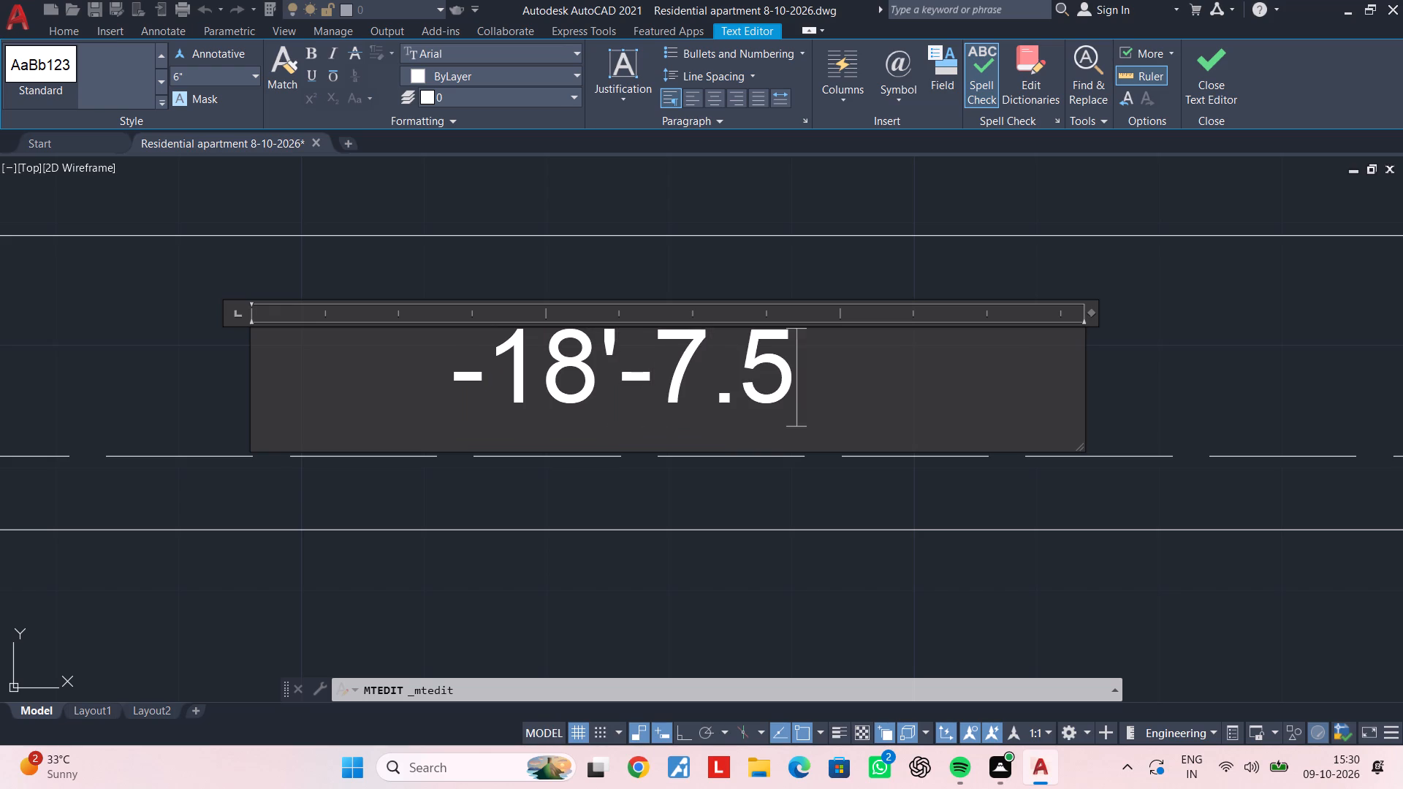
key("shift+quotedbl")
left_click(1181, 281)
scroll(1179, 286, "down", 3)
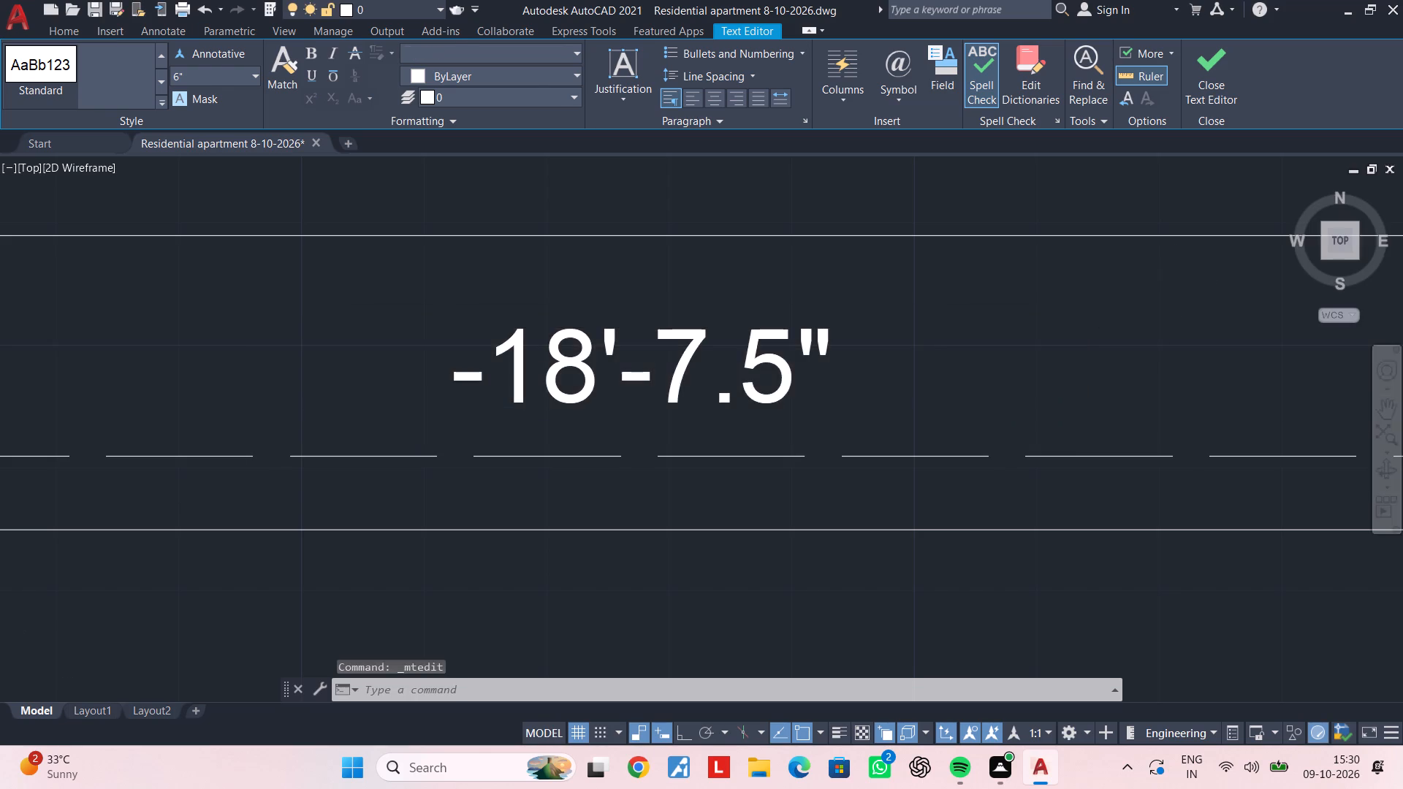
middle_click_drag(1179, 286, 844, 268)
key("Escape")
key("Escape")
Copy the -18'-7.5" label down onto the rooftop block's wall directly below the slab band.
left_click(596, 313)
type("CO")
key("space")
left_click(574, 306)
scroll(737, 451, "down", 1)
middle_click_drag(722, 449, 698, 194)
scroll(710, 285, "down", 2)
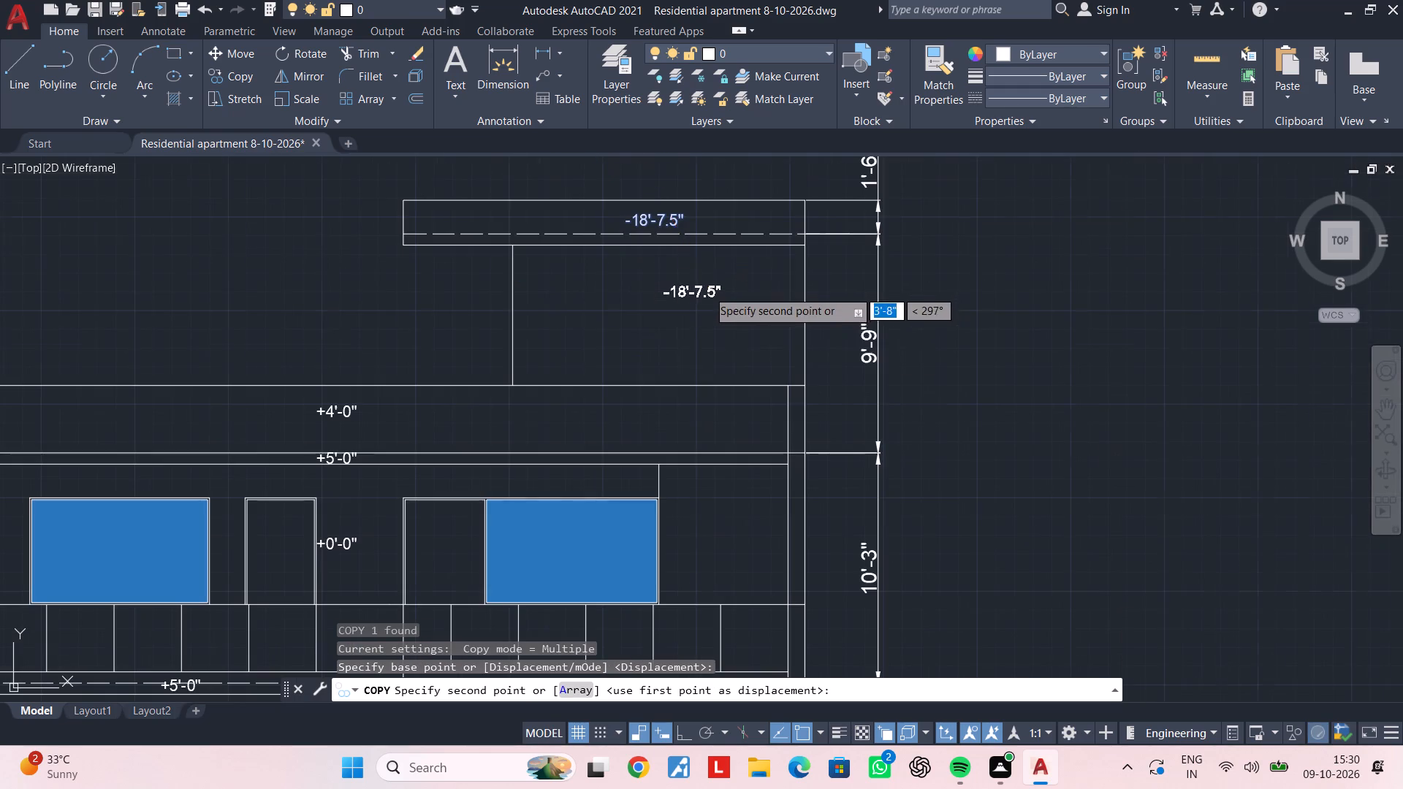
left_click(665, 310)
key("Escape")
Change the label on the rooftop block's wall to -21-1.5".
double_click(655, 318)
scroll(661, 318, "up", 2)
left_click_drag(705, 307, 653, 306)
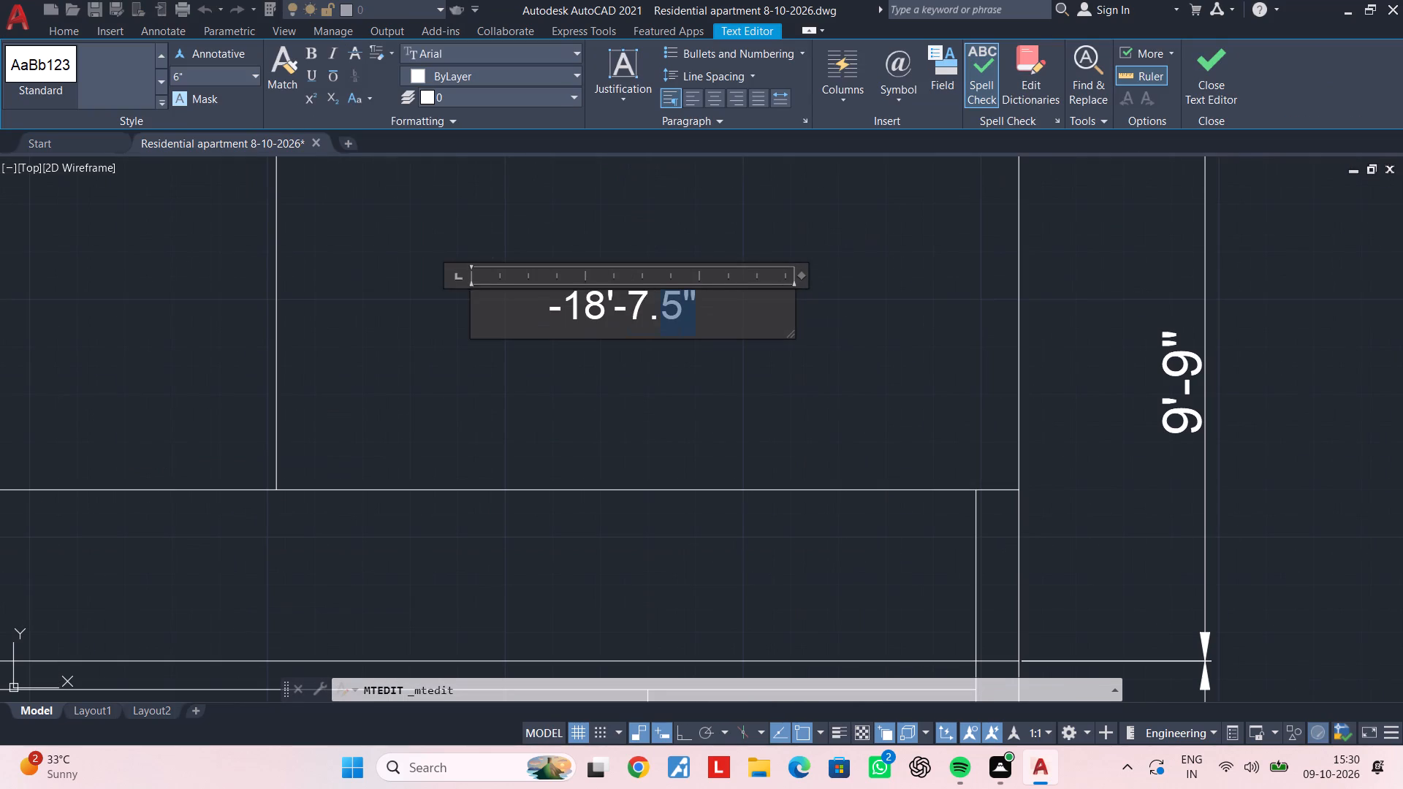
left_click_drag(653, 306, 579, 305)
key("BackSpace")
key("BackSpace")
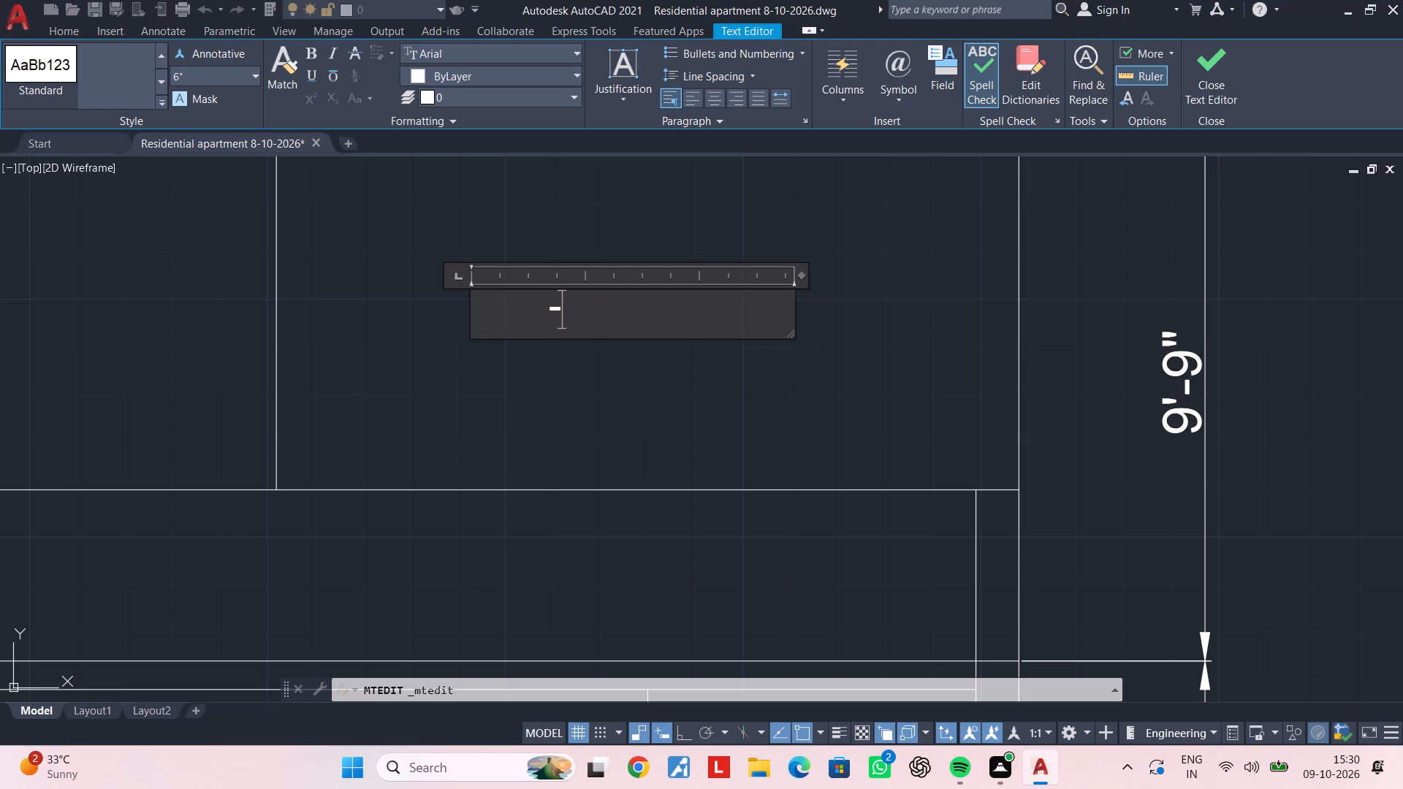
type("21")
type("-1.5")
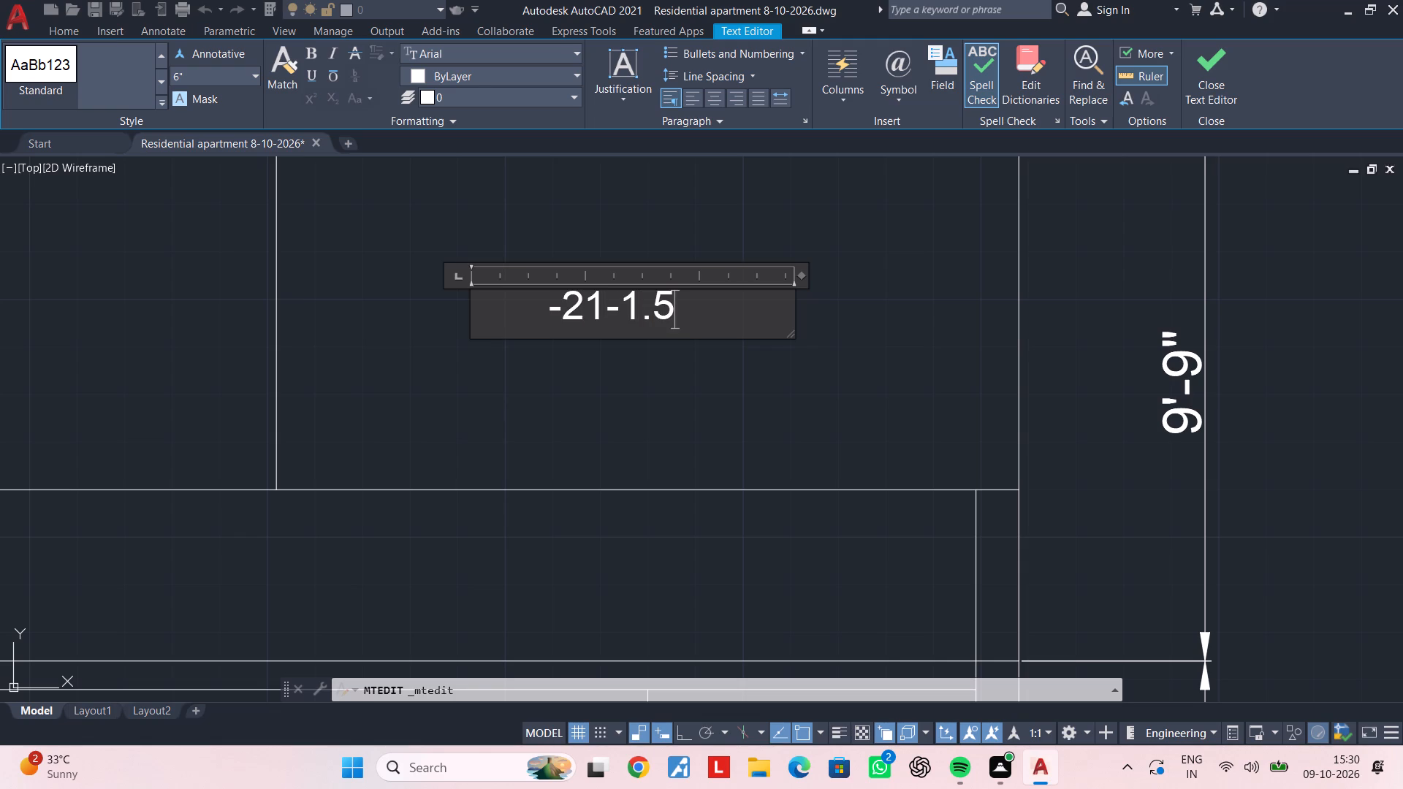
key("shift+quotedbl")
left_click(604, 367)
scroll(656, 357, "down", 4)
middle_click_drag(657, 348, 615, 220)
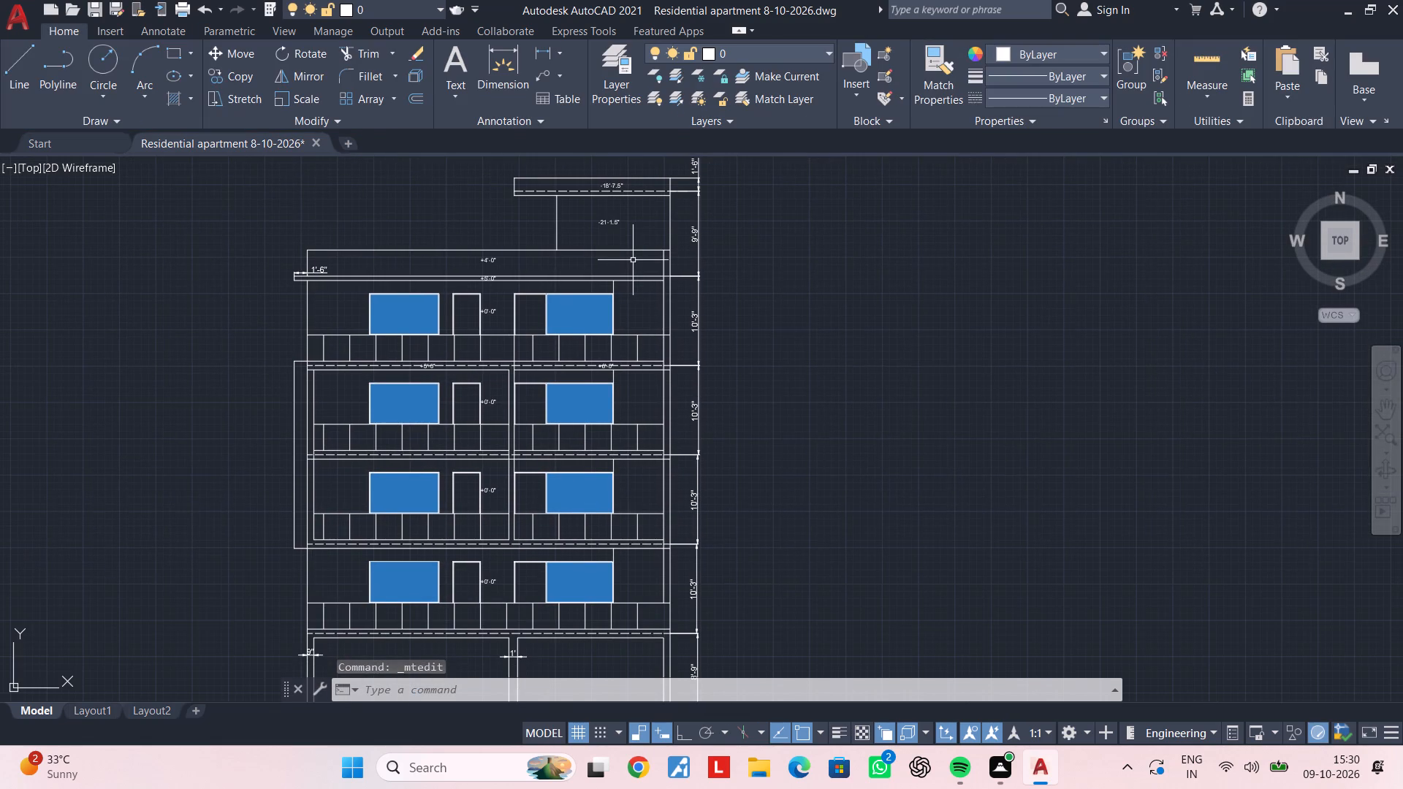
middle_click_drag(606, 260, 543, 278)
key("Escape")
key("Escape")
Copy the -21-1.5" label onto the top floor's wall, to the right of the right-hand window.
left_click(550, 237)
key("c")
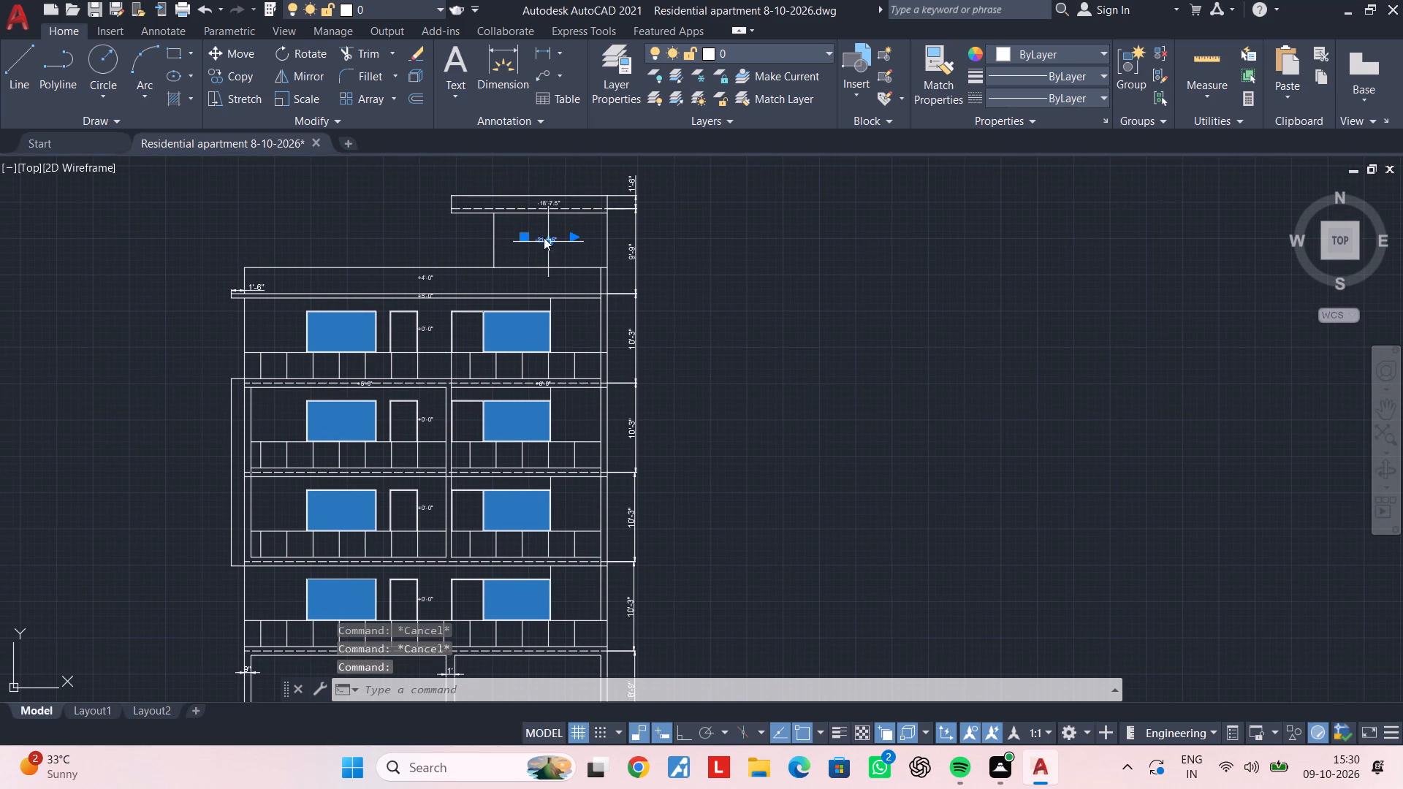
key("o")
key("space")
left_click(547, 239)
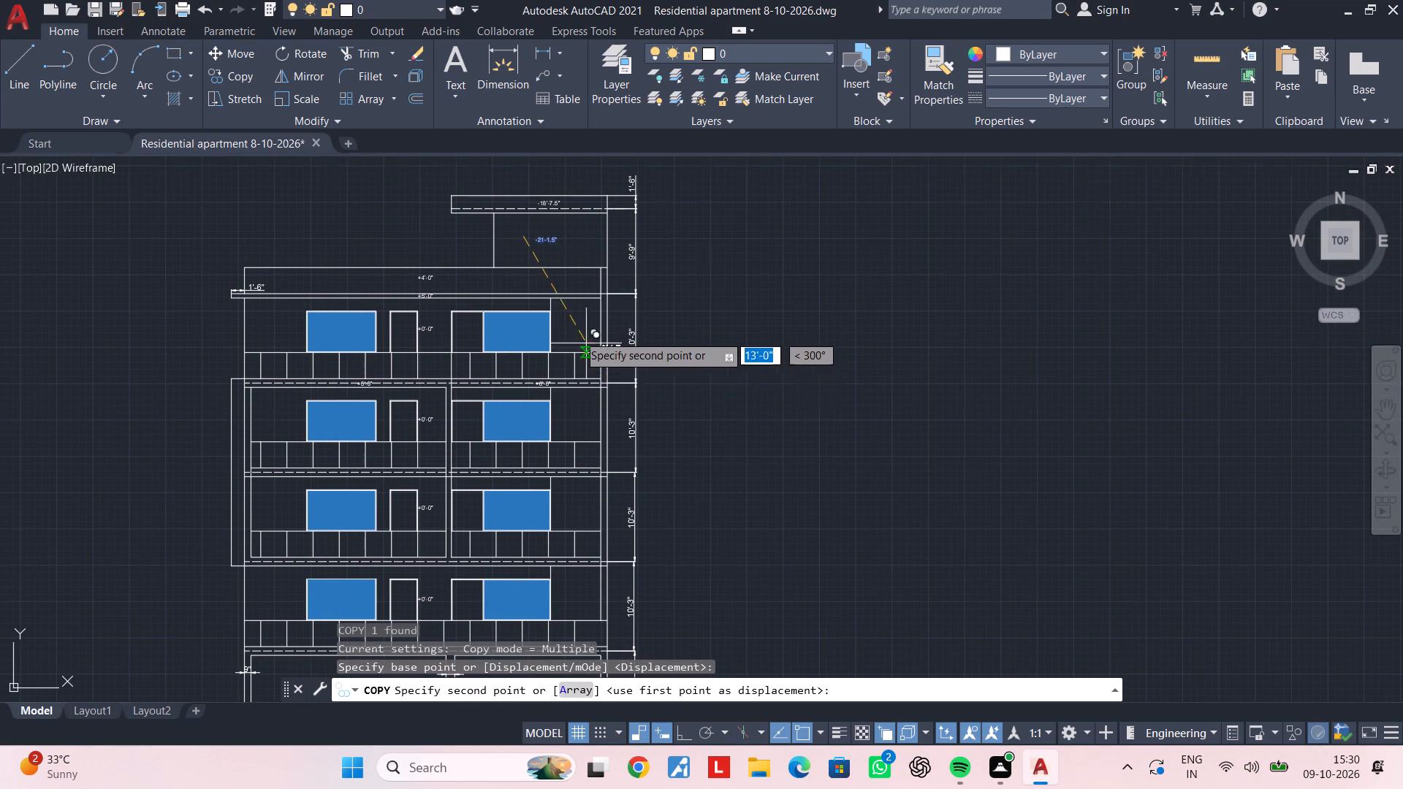
scroll(578, 334, "up", 2)
middle_click_drag(525, 338, 659, 314)
scroll(631, 294, "up", 1)
left_click(620, 290)
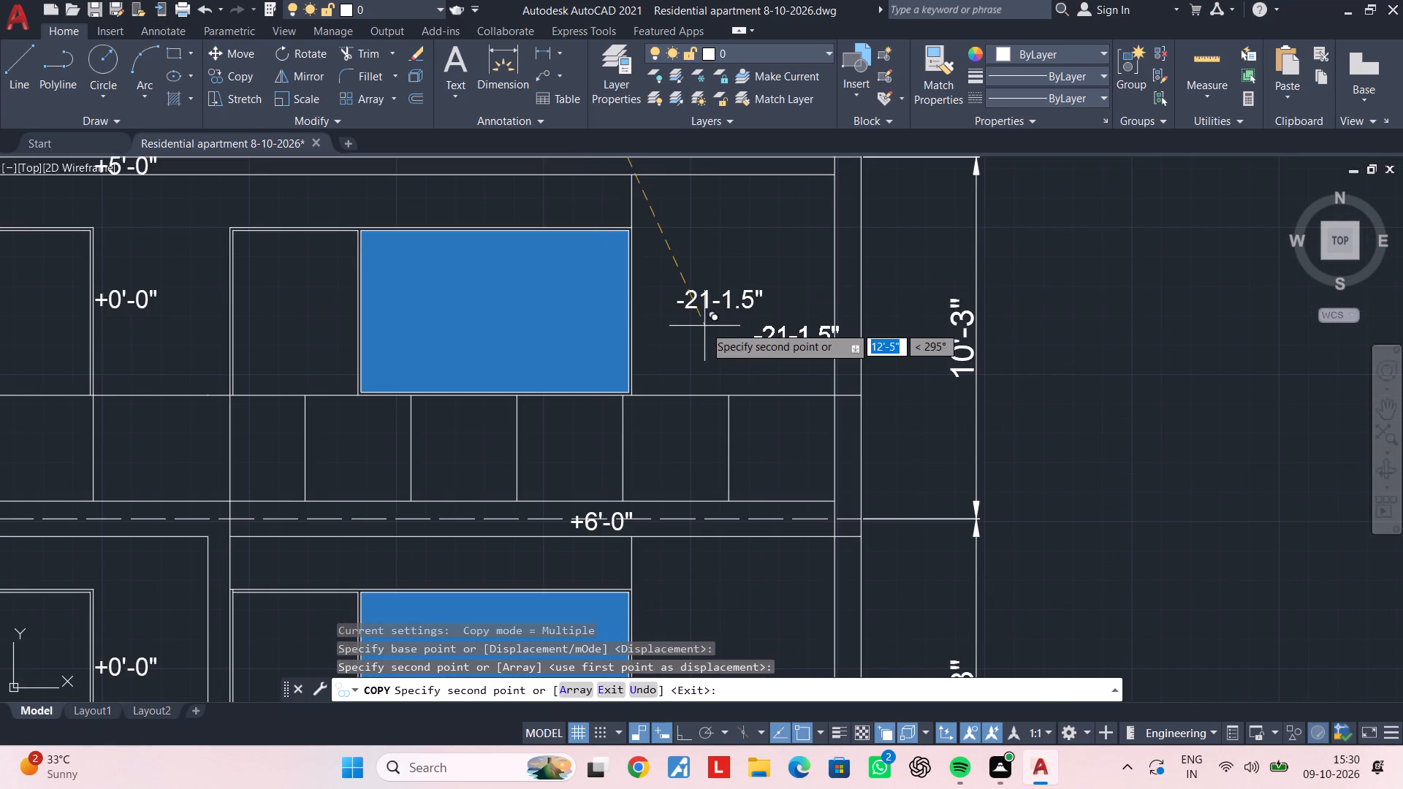
key("Escape")
key("Escape")
Change the label beside the top floor's right-hand window to +1'-7.5".
scroll(733, 321, "up", 2)
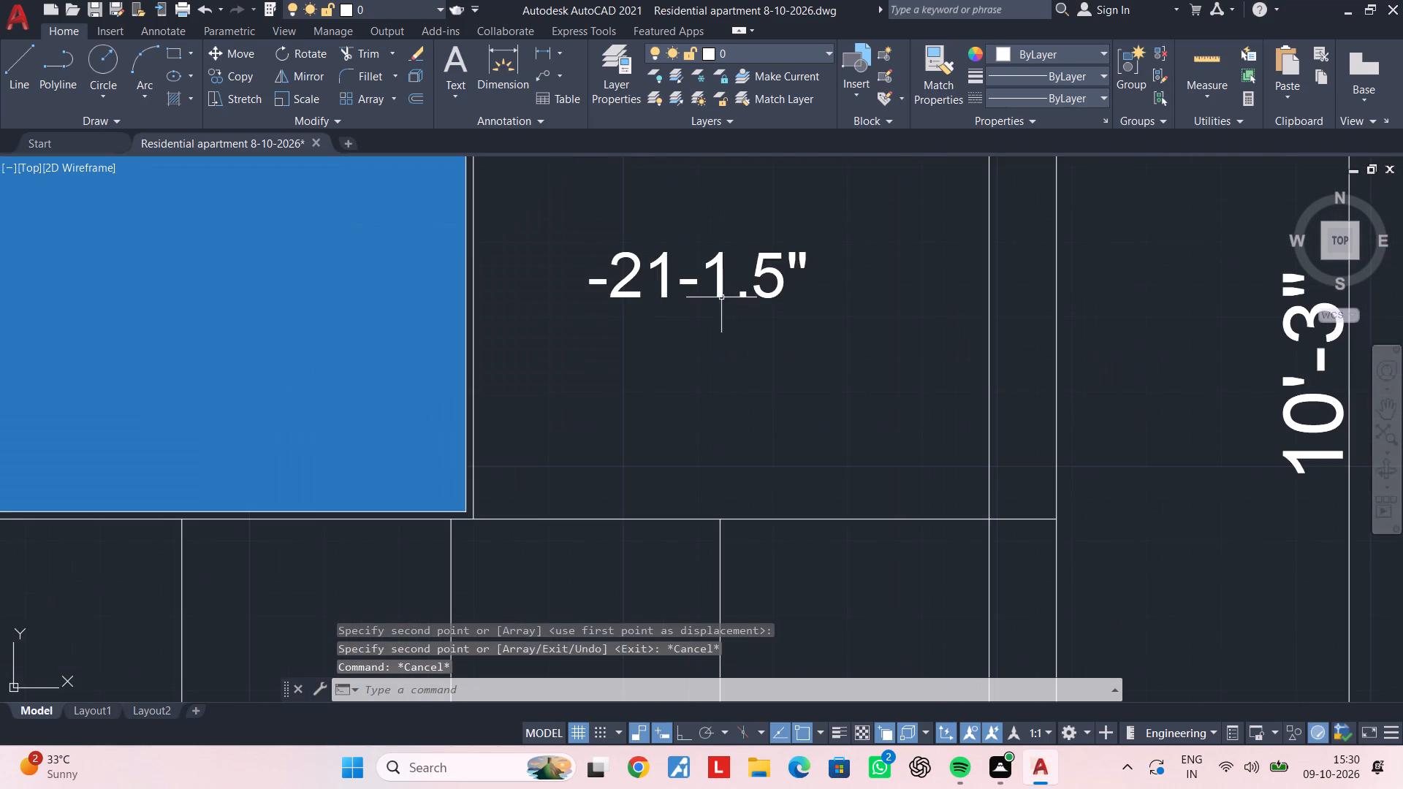
double_click(718, 287)
left_click_drag(845, 274, 614, 272)
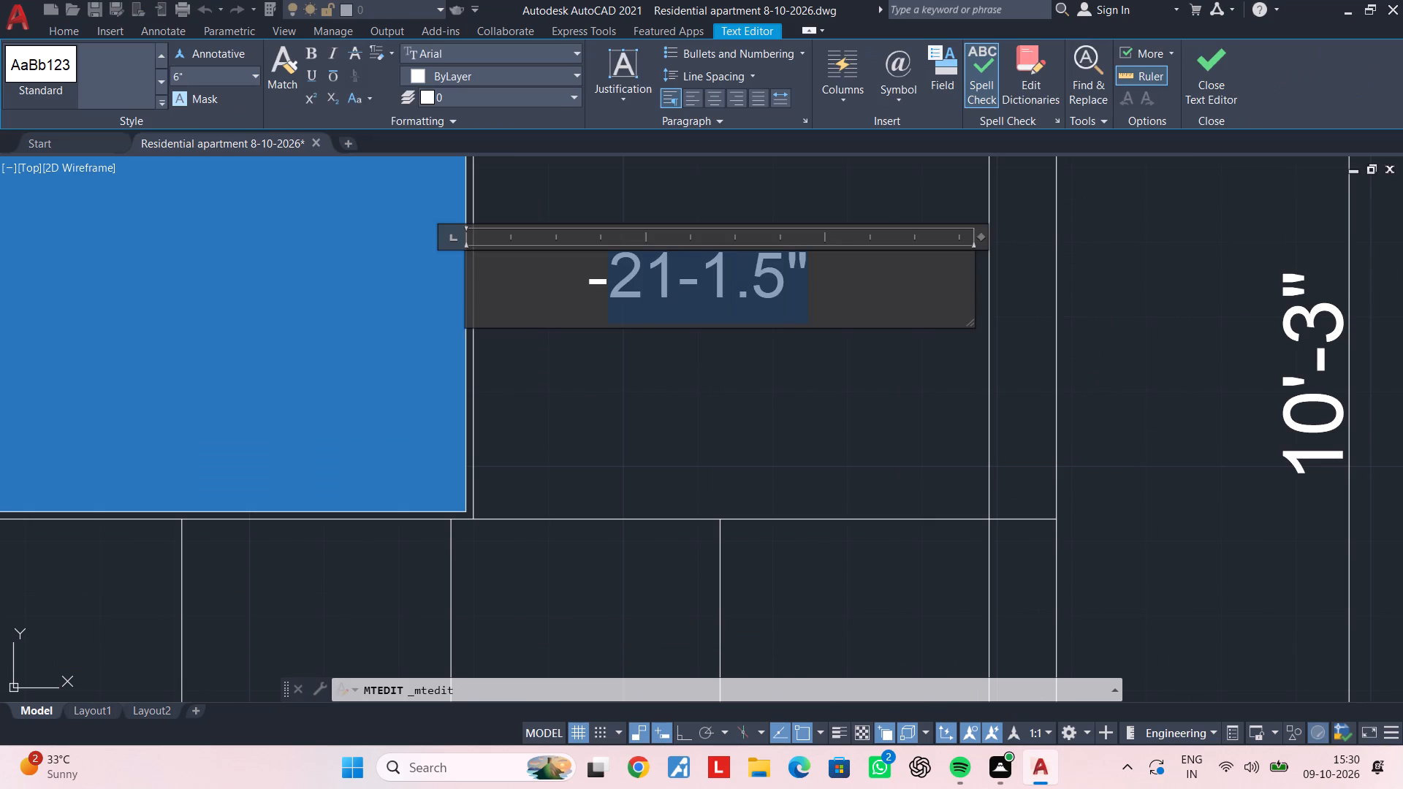
left_click_drag(614, 272, 611, 272)
key("BackSpace")
key("BackSpace")
key("plus")
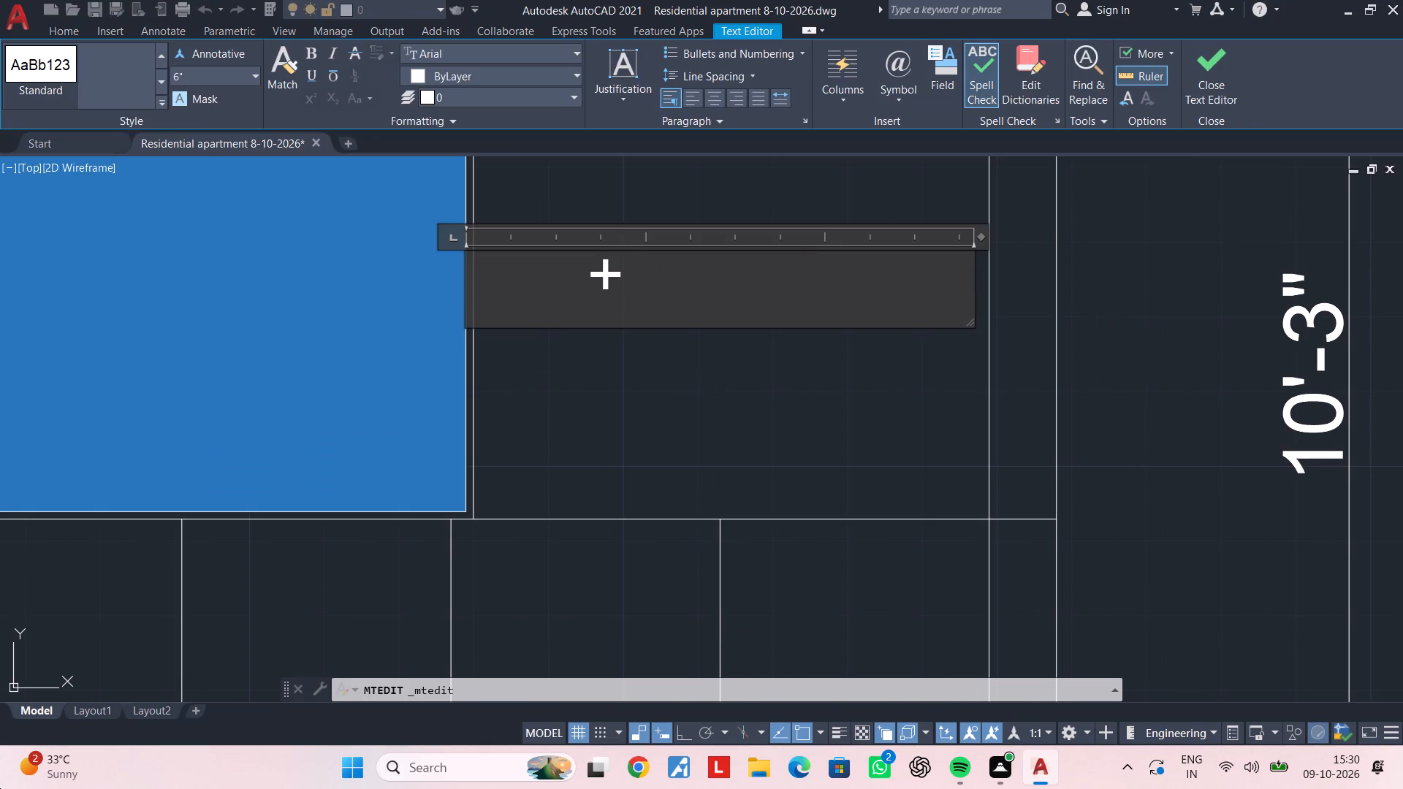
type("1'")
type("-7.5\"")
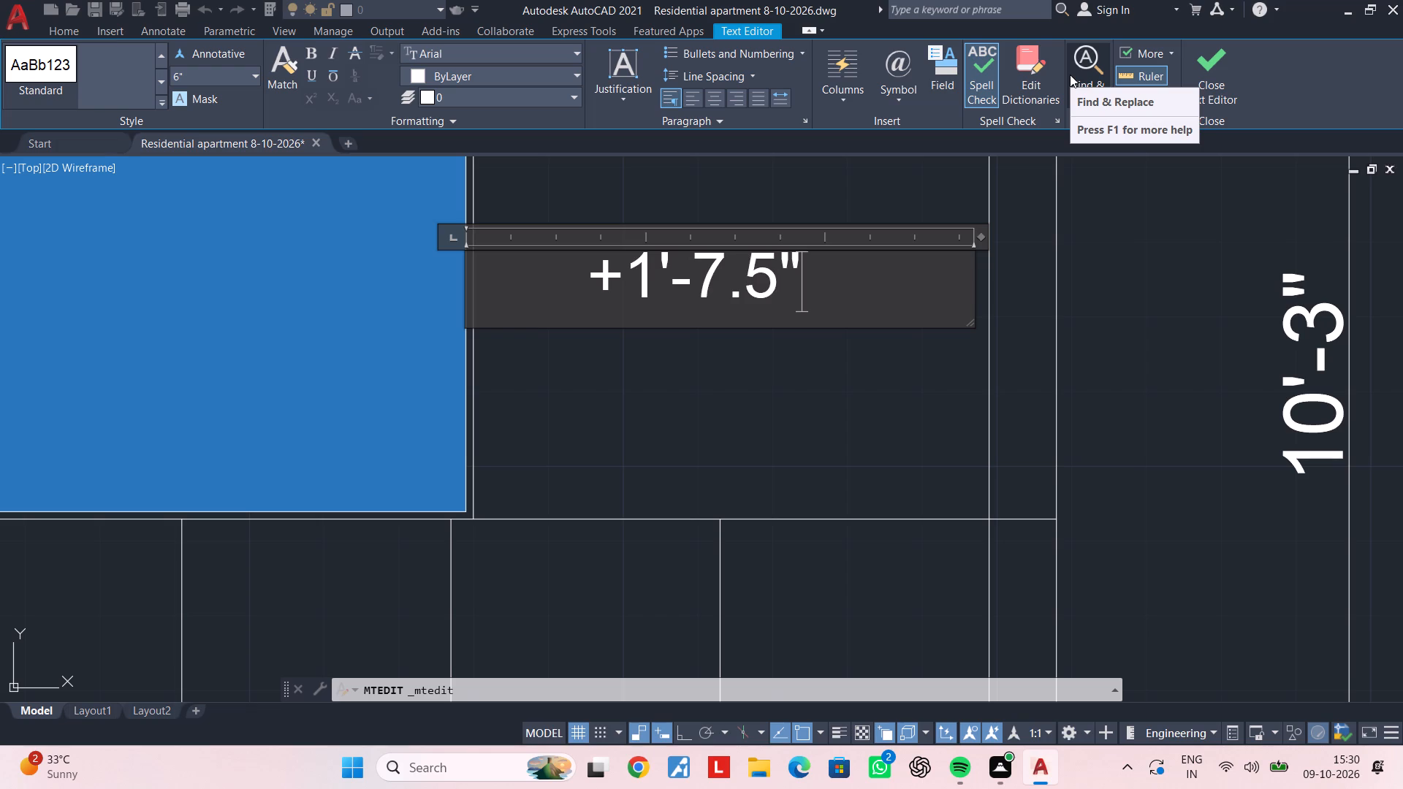
left_click(618, 394)
scroll(622, 327, "down", 3)
key("Escape")
middle_click_drag(612, 327, 518, 313)
key("Escape")
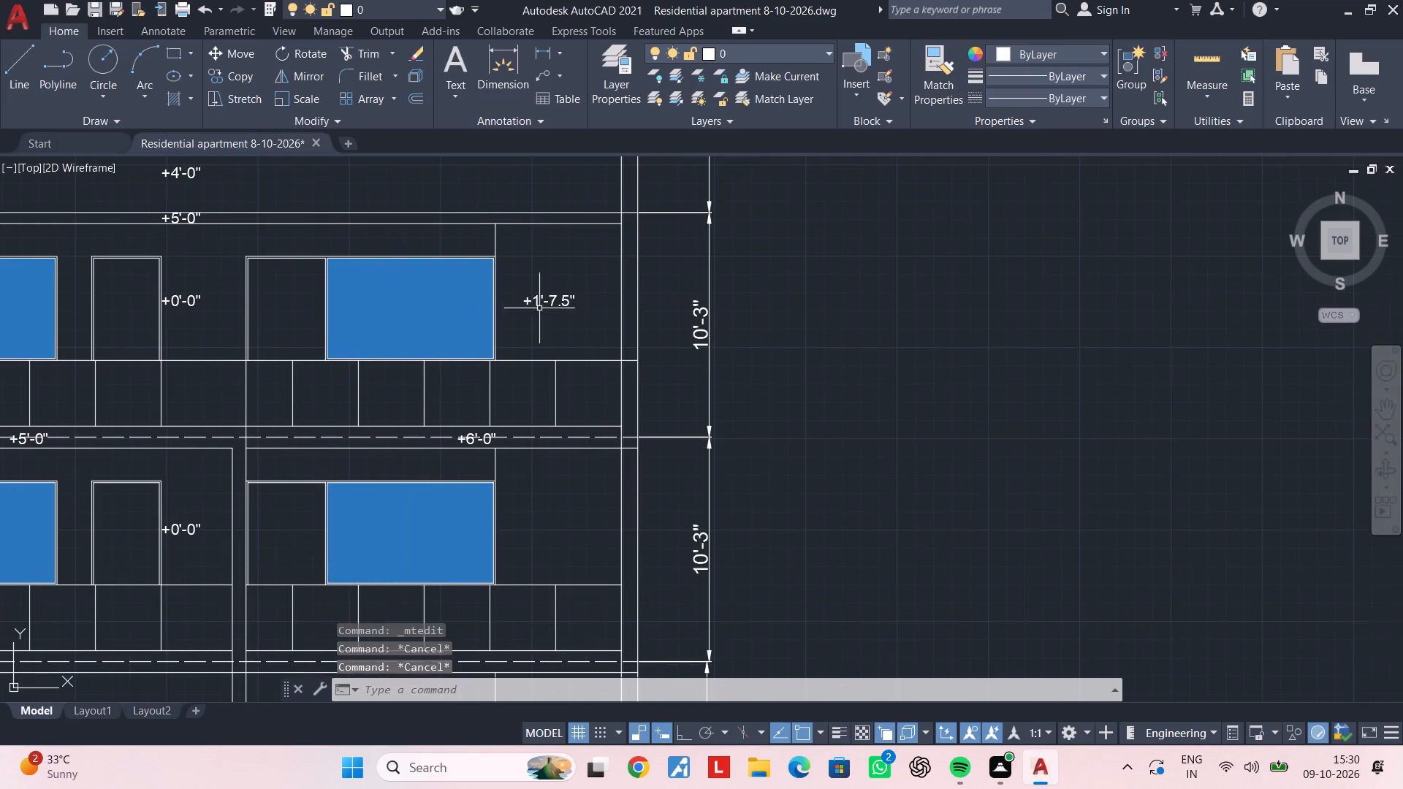
Copy the top floor's +1'-7.5" label straight down beside the right-hand window of each of the three floors below.
left_click(547, 305)
key("c")
type("O")
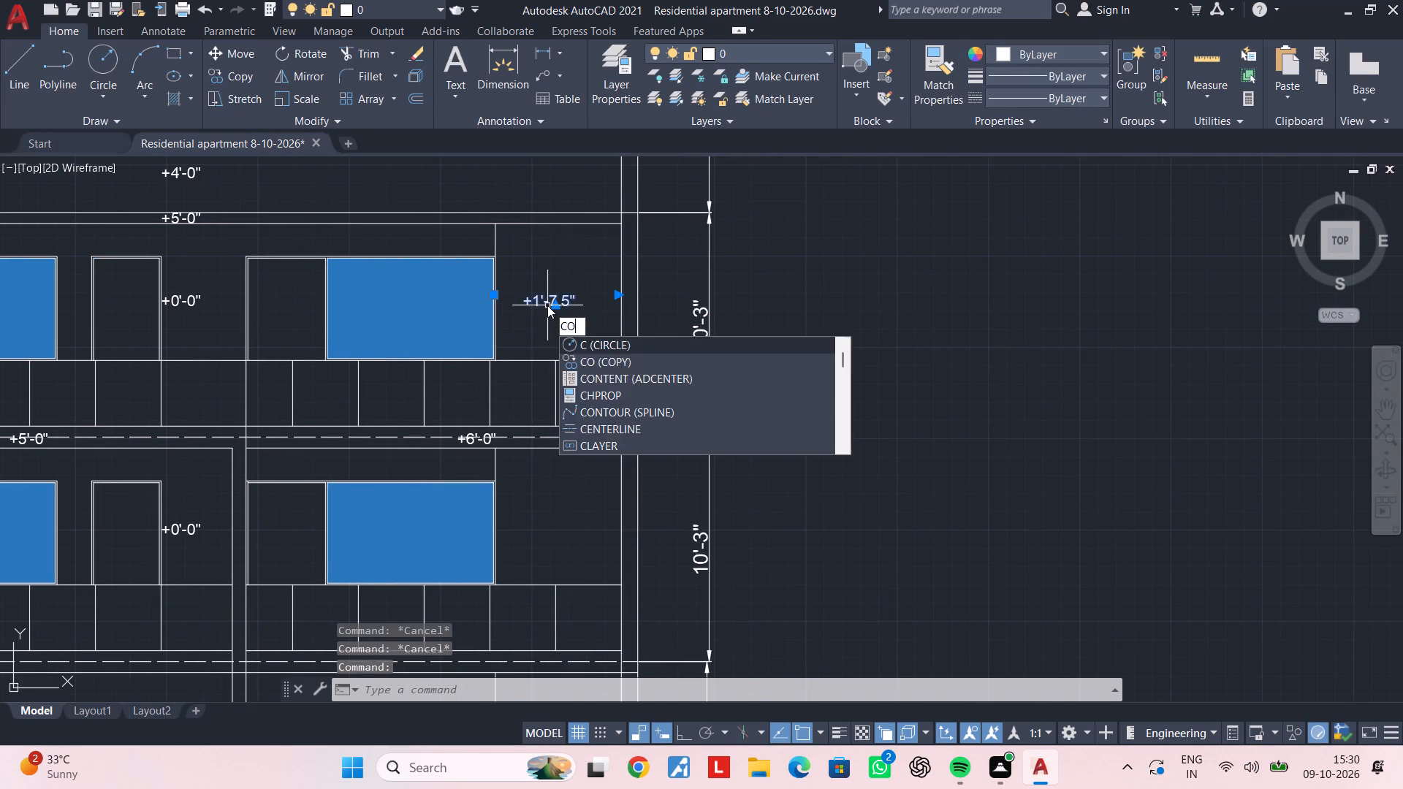
key("space")
left_click(690, 738)
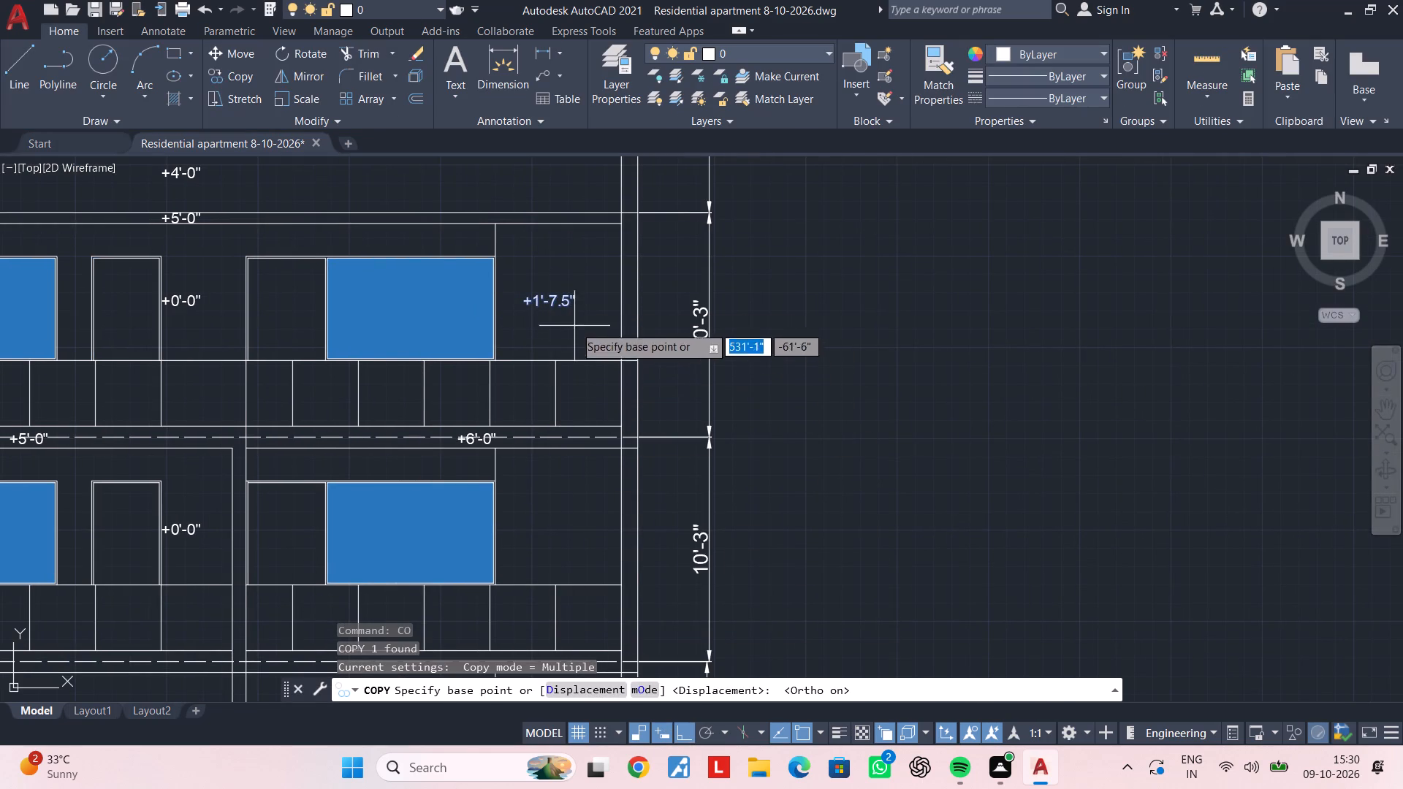
left_click(574, 326)
middle_click_drag(585, 495, 593, 359)
left_click(592, 411)
middle_click_drag(584, 509, 588, 373)
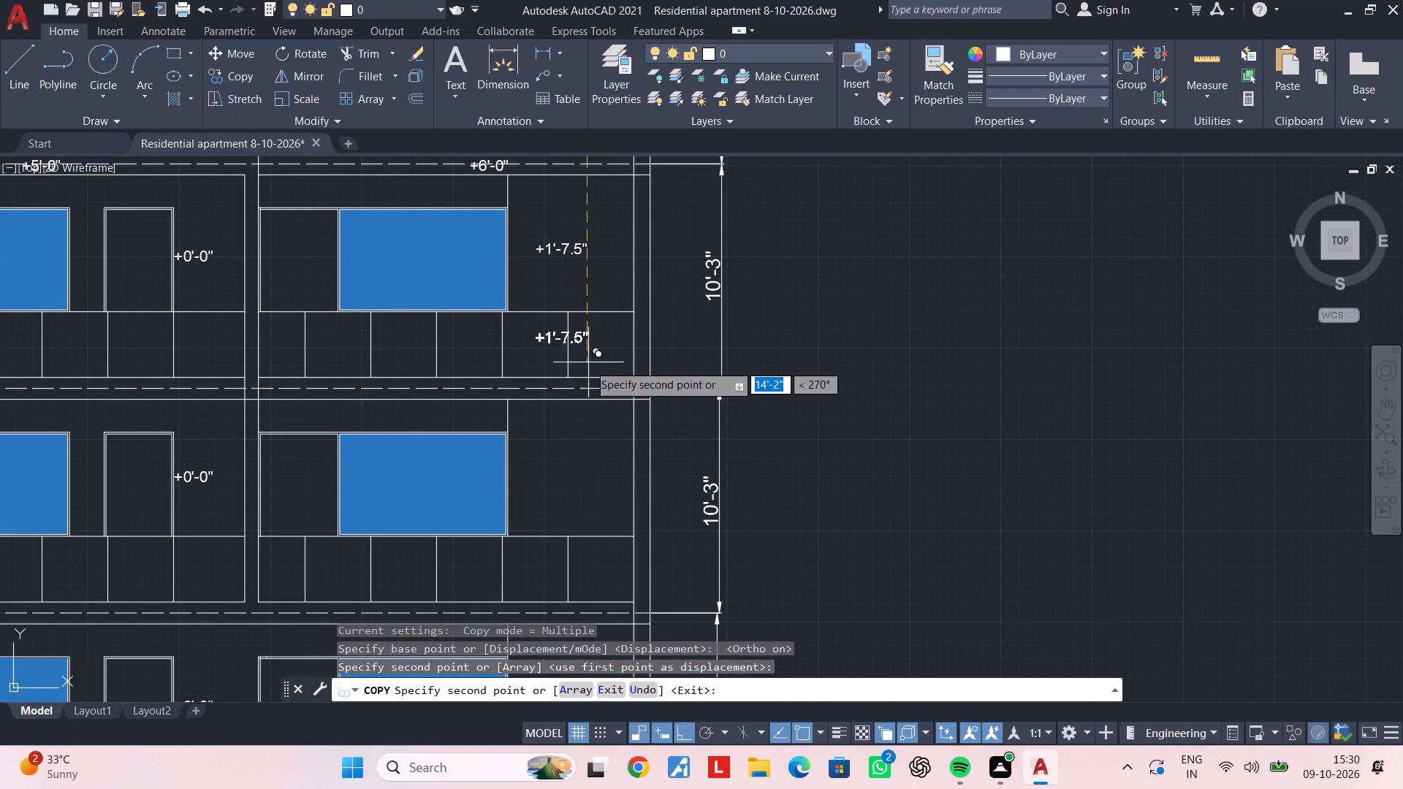
left_click(588, 487)
middle_click_drag(590, 474, 596, 280)
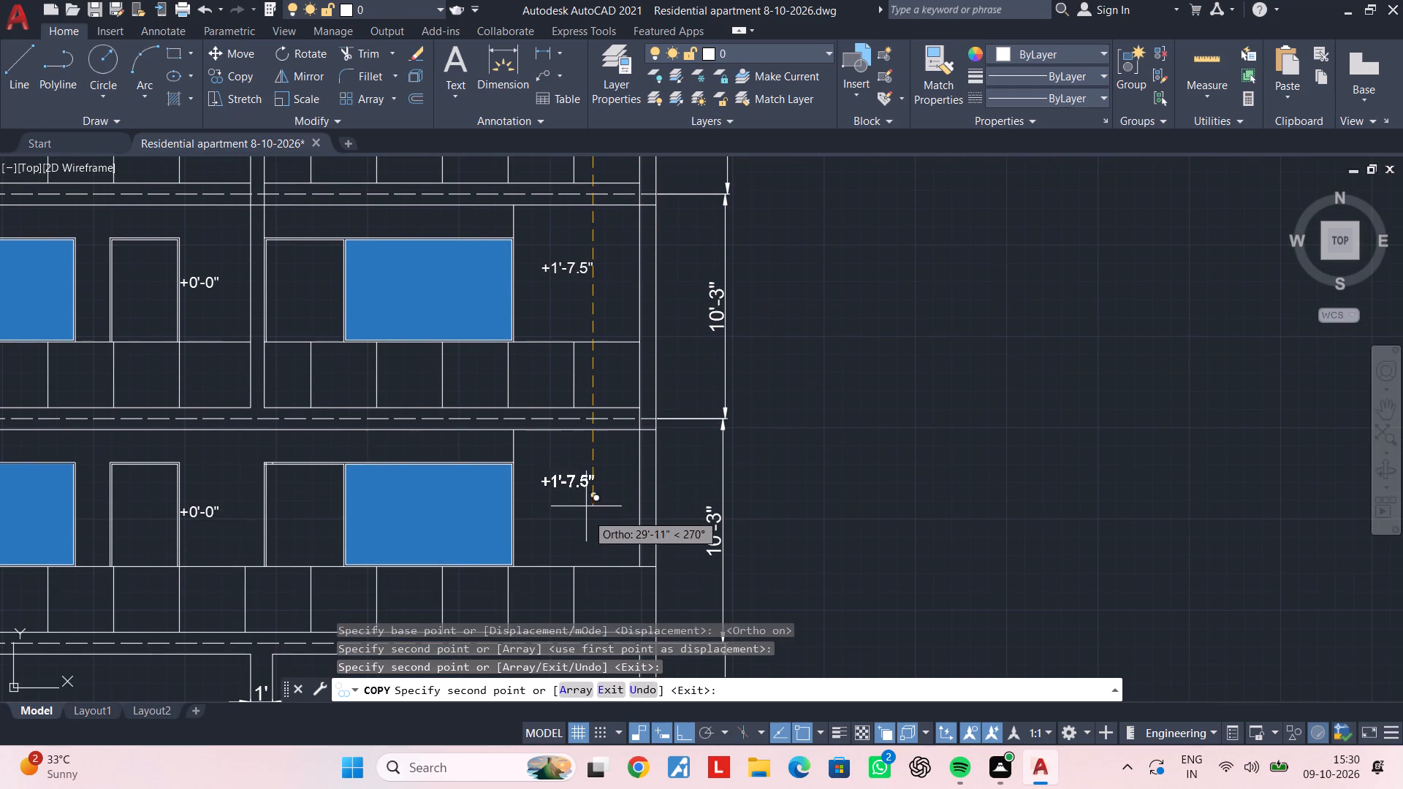
left_click(587, 517)
scroll(583, 488, "down", 1)
middle_click_drag(589, 476, 589, 226)
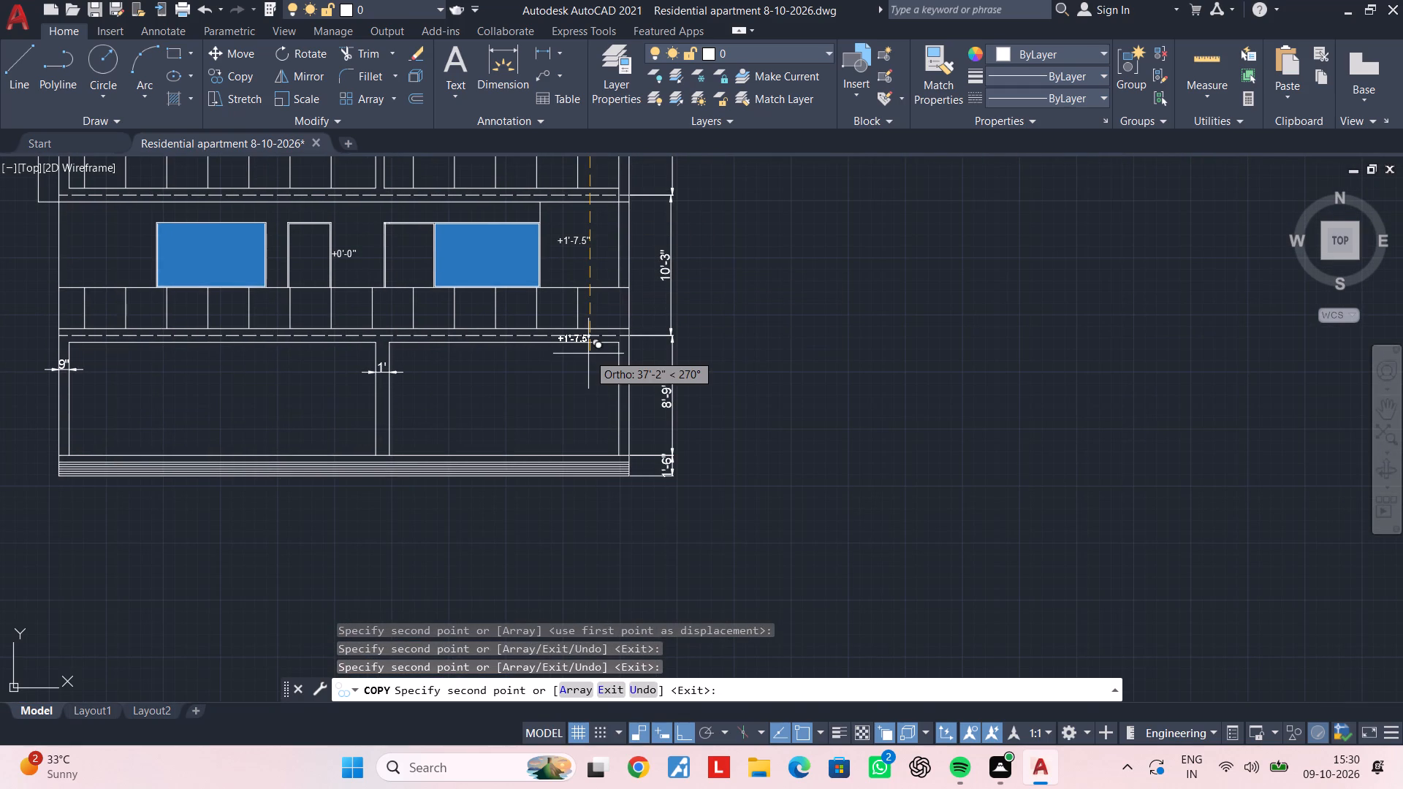
key("Escape")
key("Escape")
key("Escape")
key("Escape")
key("Escape")
Copy the +6'-0" label from the slab under the top floor down onto the next slab, on the right-hand bay.
middle_click_drag(577, 339, 617, 515)
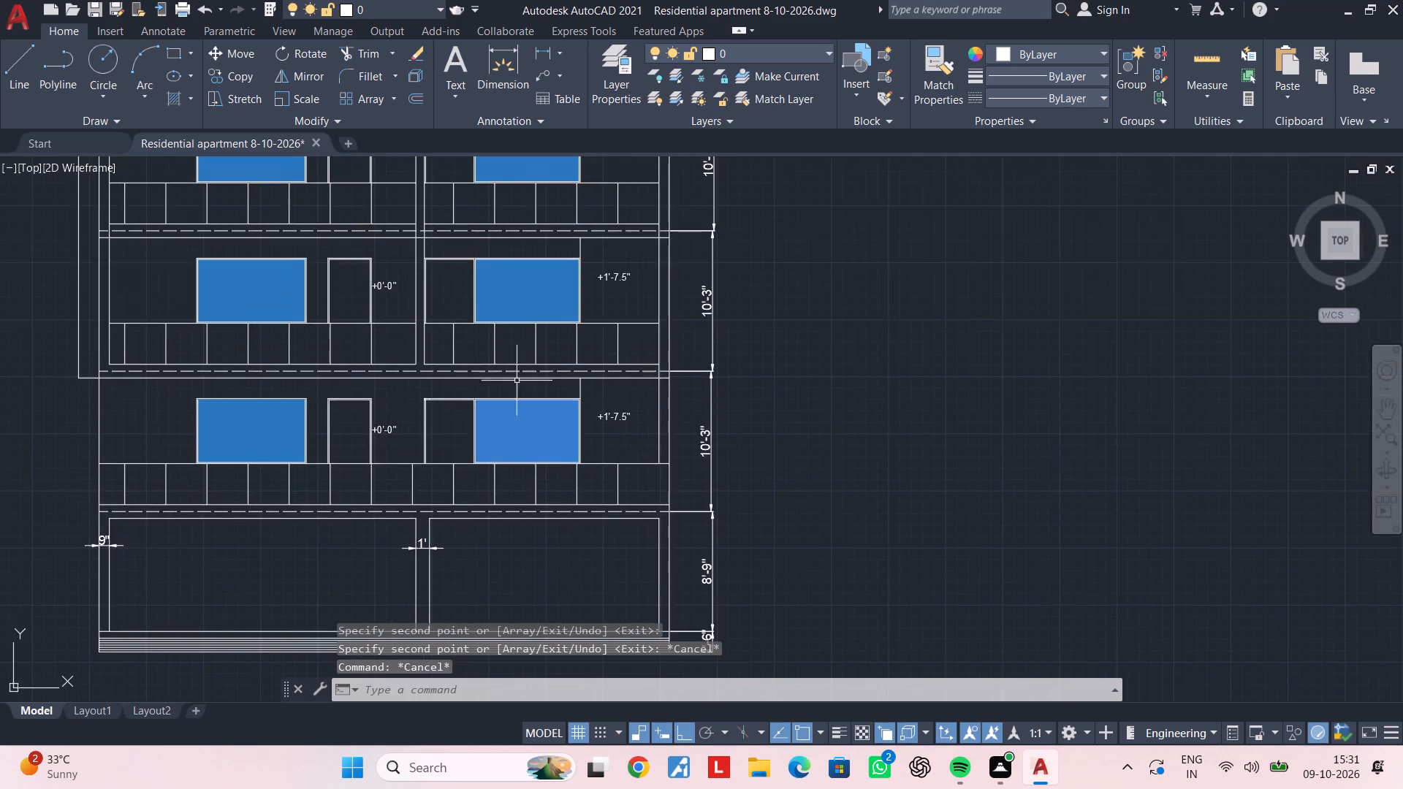
middle_click_drag(517, 381, 553, 522)
middle_click_drag(566, 382, 566, 447)
scroll(590, 308, "up", 4)
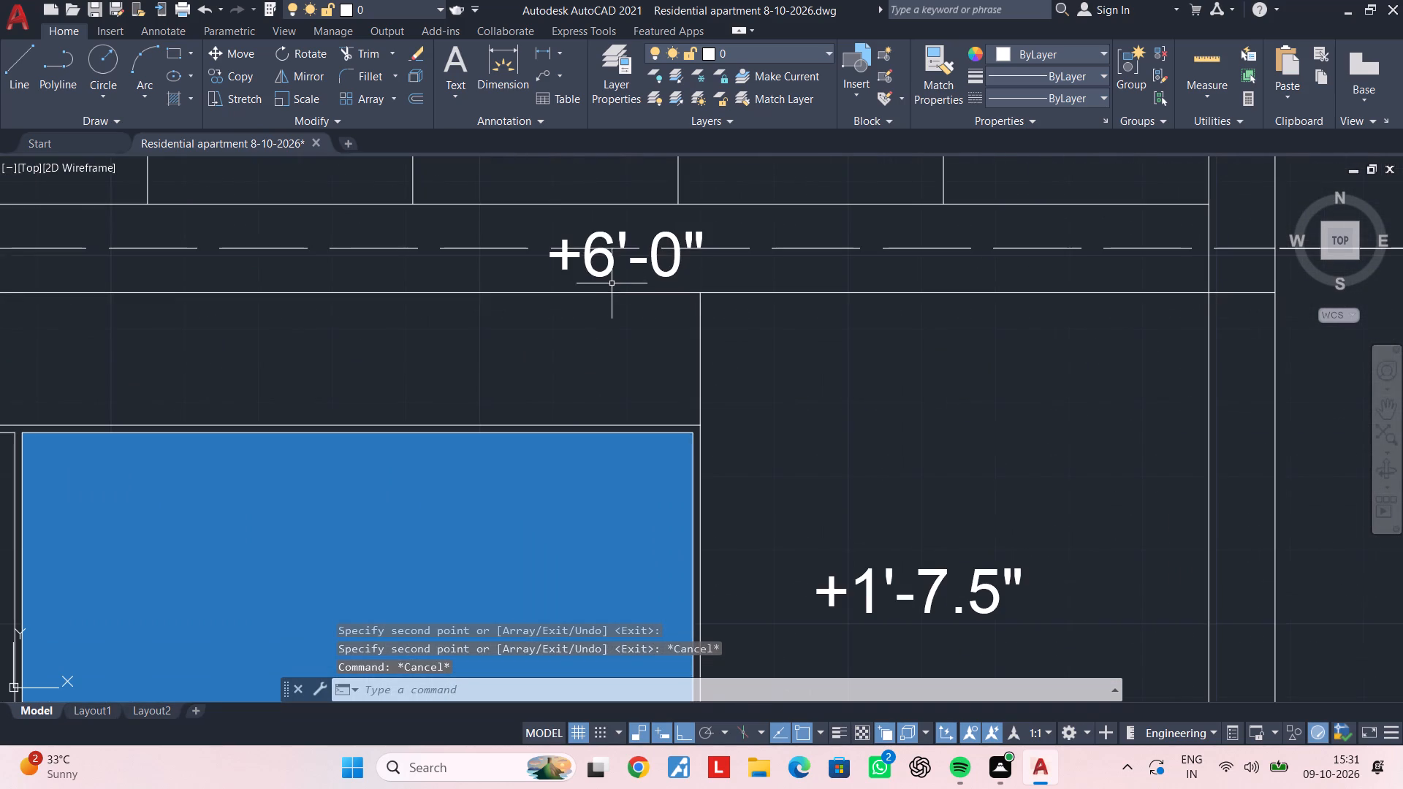
left_click(606, 271)
type("CO")
key("space")
left_click_drag(606, 270, 609, 295)
scroll(621, 451, "down", 3)
middle_click_drag(623, 465, 630, 232)
scroll(633, 407, "up", 2)
left_click(631, 394)
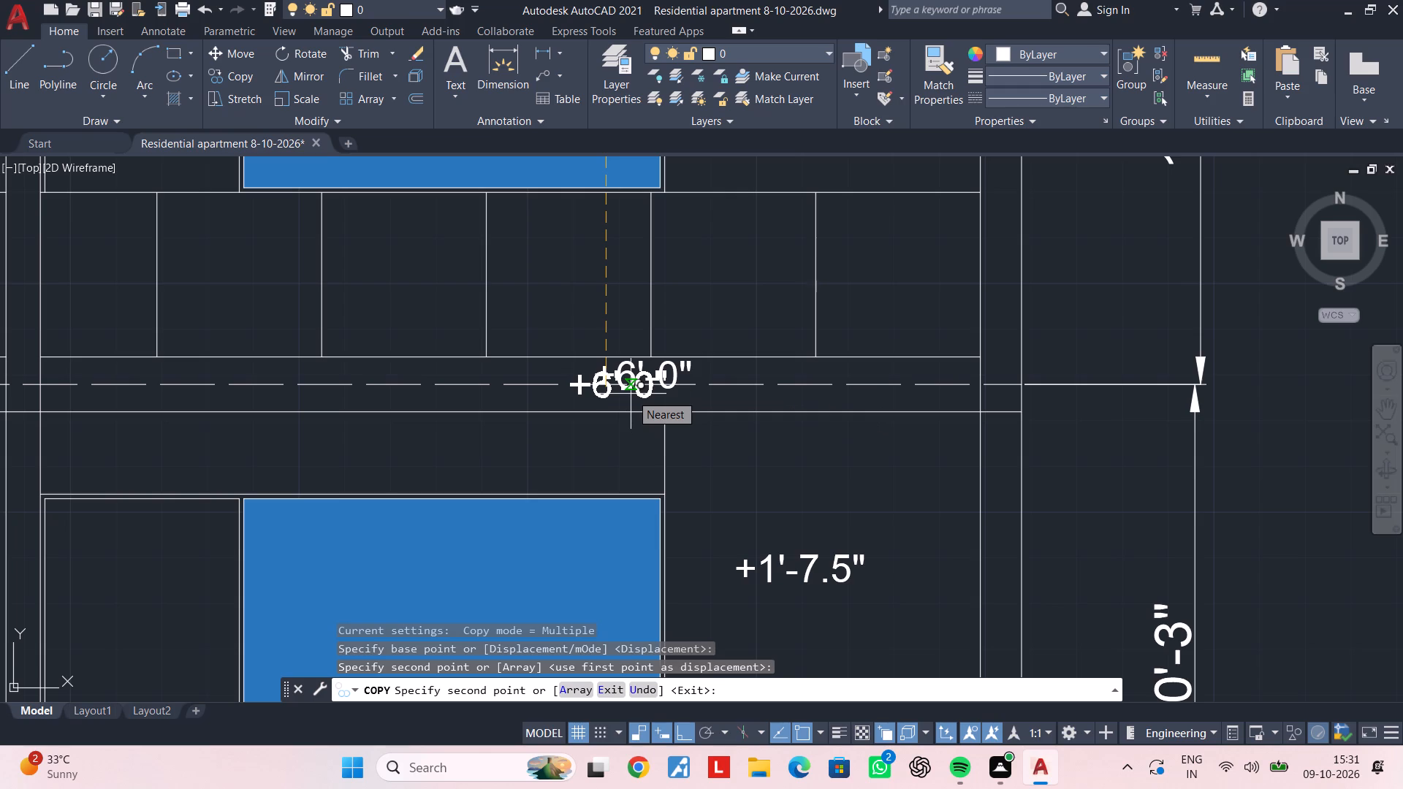
key("Escape")
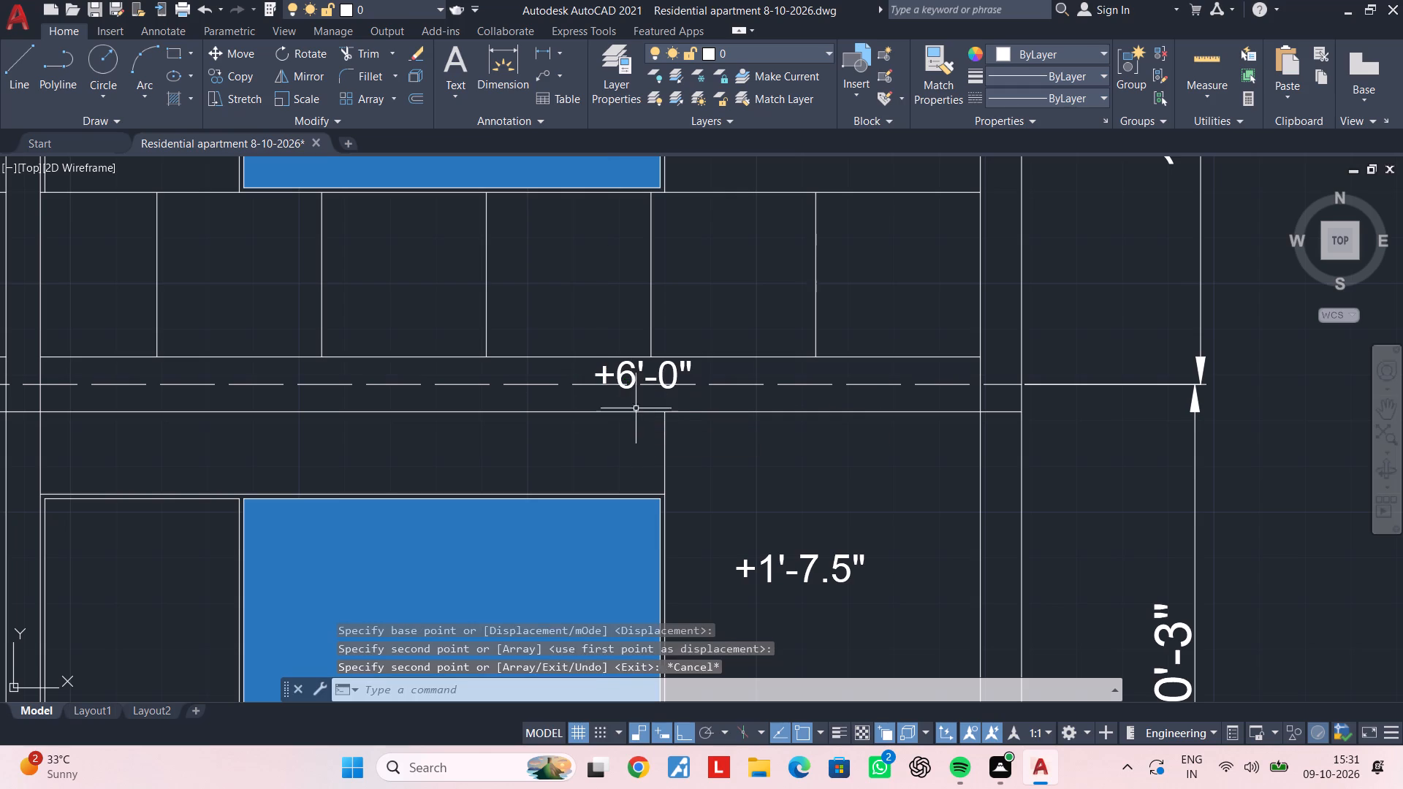
key("Escape")
Change the copied slab label in the right-hand bay to +5'-0".
double_click(632, 384)
scroll(632, 384, "up", 2)
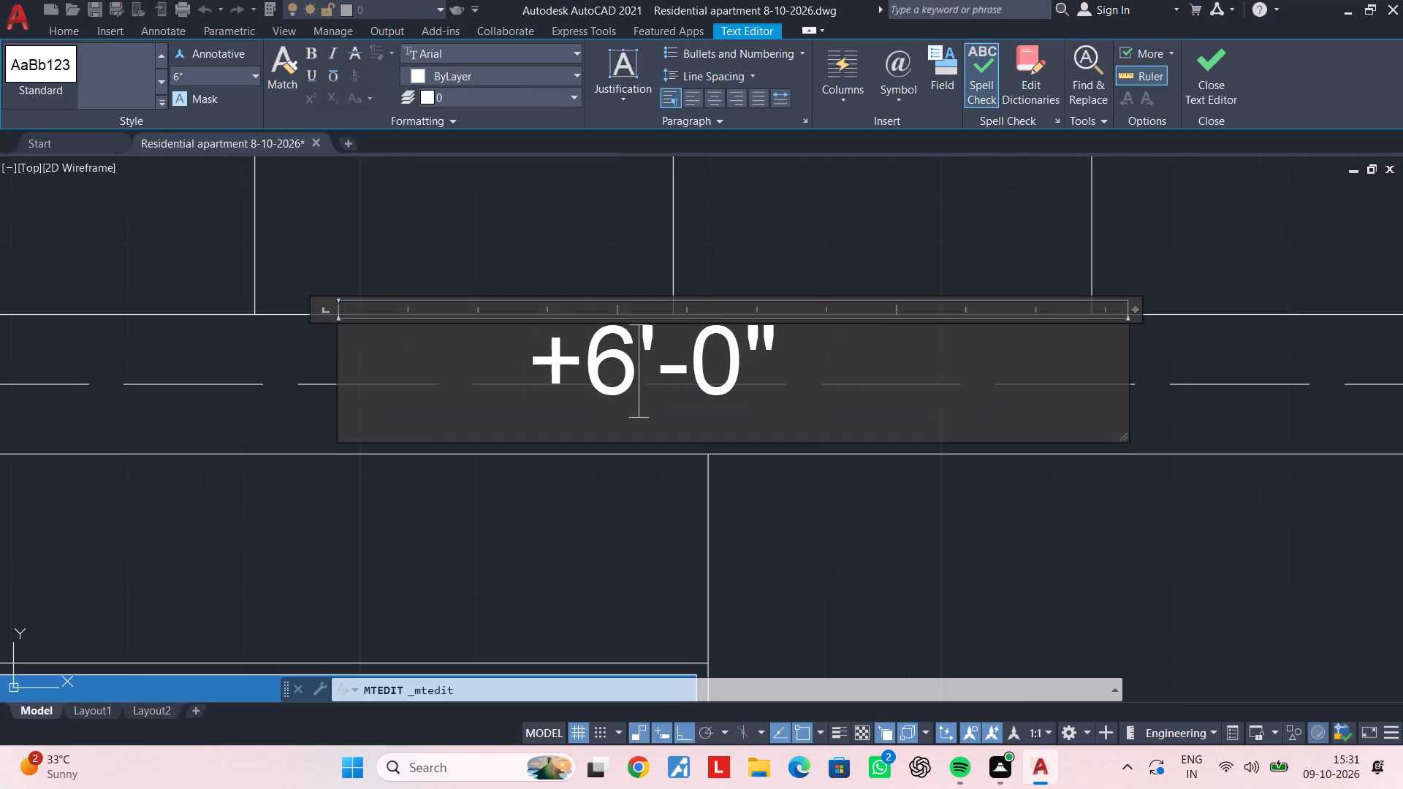
key("BackSpace")
key("5")
left_click(880, 620)
key("Escape")
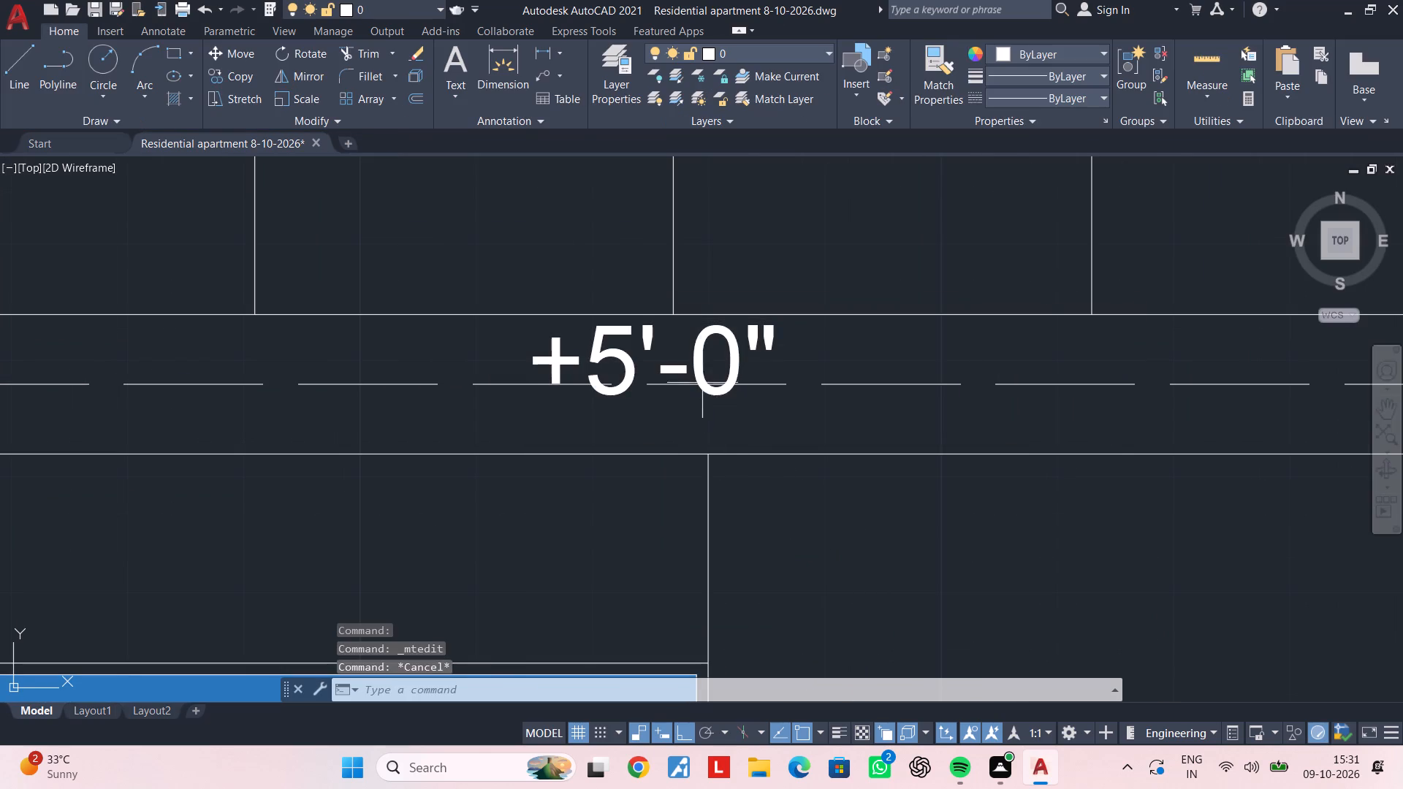
Copy the right-hand bay's +5'-0" label straight down onto the next lower slab.
left_click(702, 372)
type("CO")
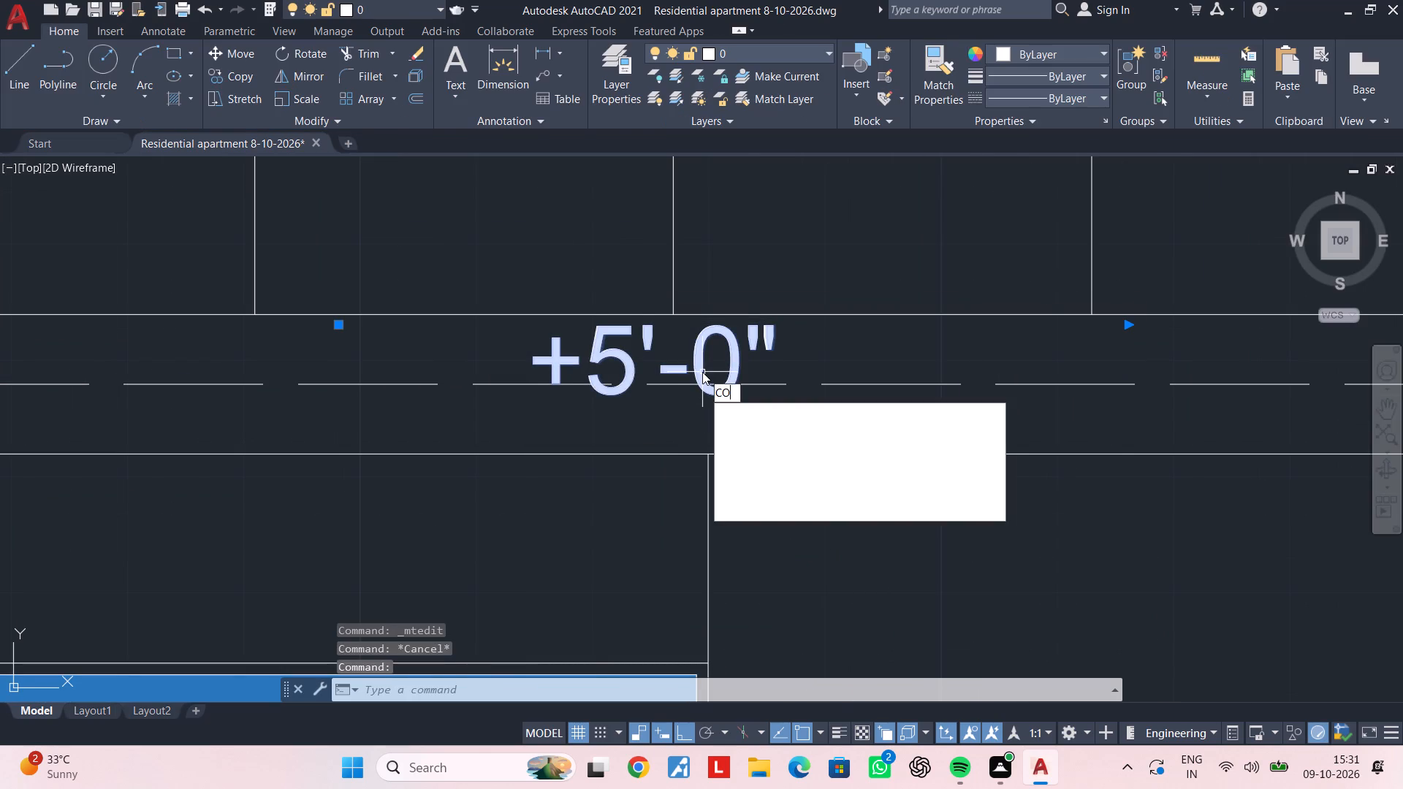
key("space")
left_click(694, 354)
scroll(709, 506, "down", 3)
middle_click_drag(710, 512, 715, 275)
scroll(731, 487, "down", 2)
middle_click_drag(733, 489, 733, 373)
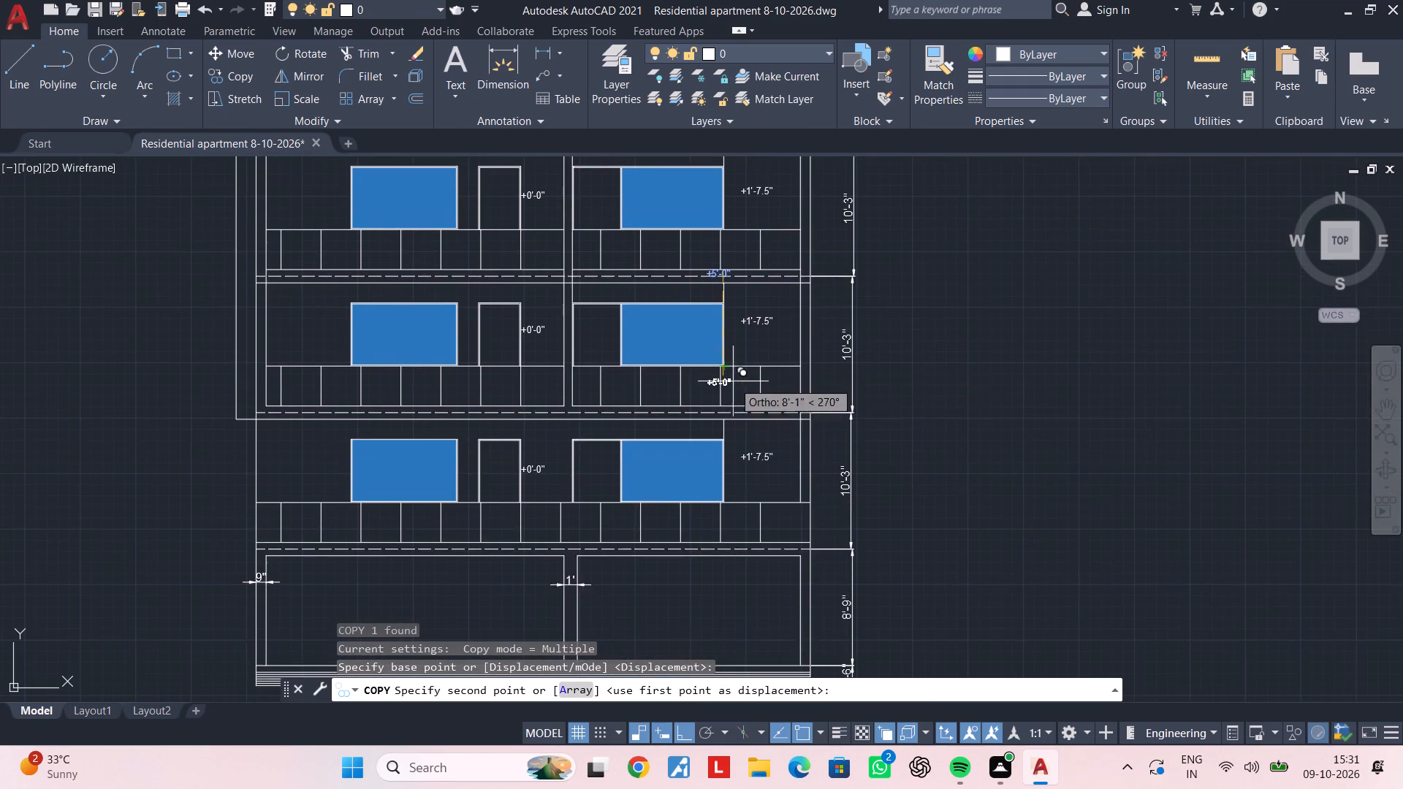
scroll(734, 402, "up", 4)
left_click(733, 425)
key("Escape")
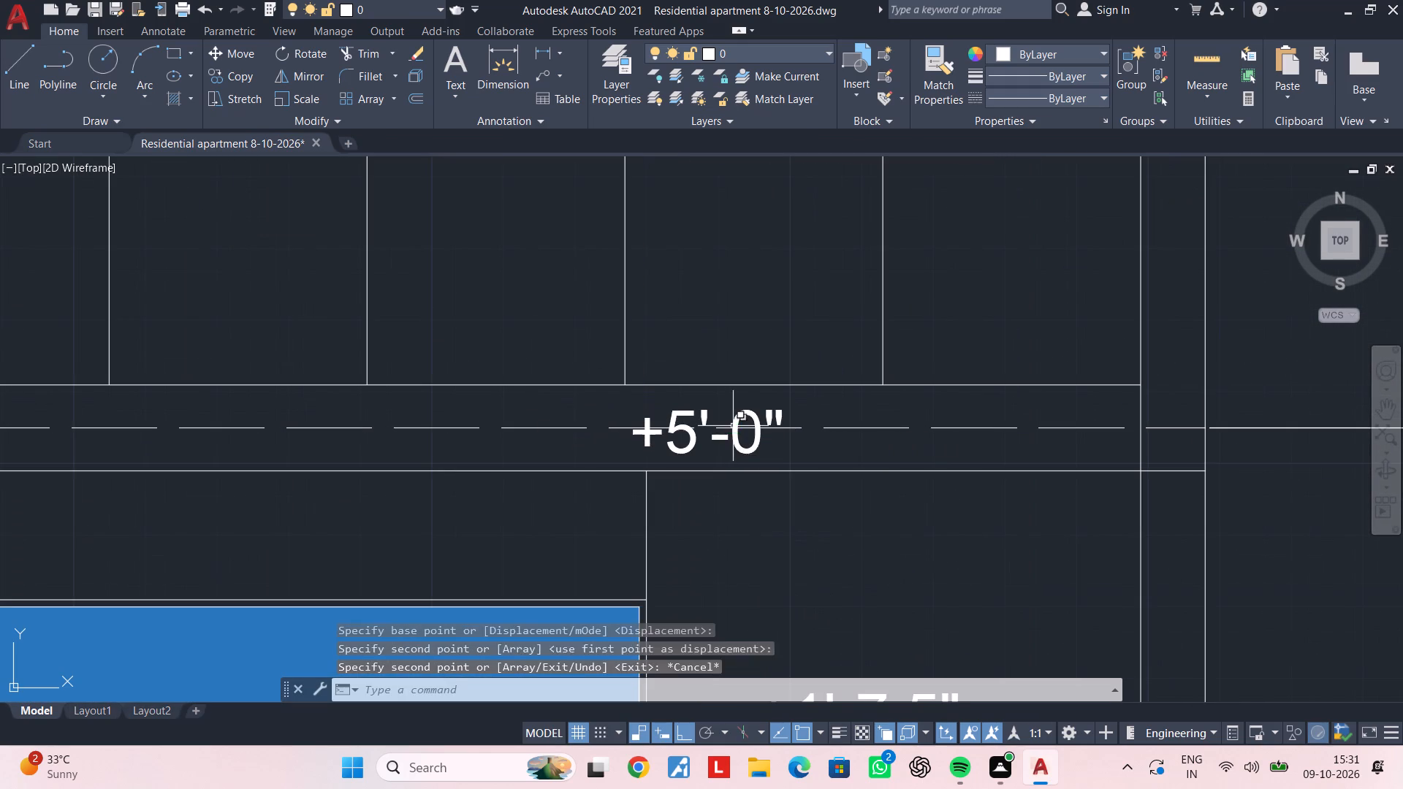
key("Escape")
key("Escape")
key("Escape")
Copy the left-hand bay's +5'-0" label from the slab under the top floor down onto the two slabs below.
scroll(742, 419, "down", 3)
middle_click_drag(720, 400, 713, 576)
middle_click_drag(654, 500, 941, 414)
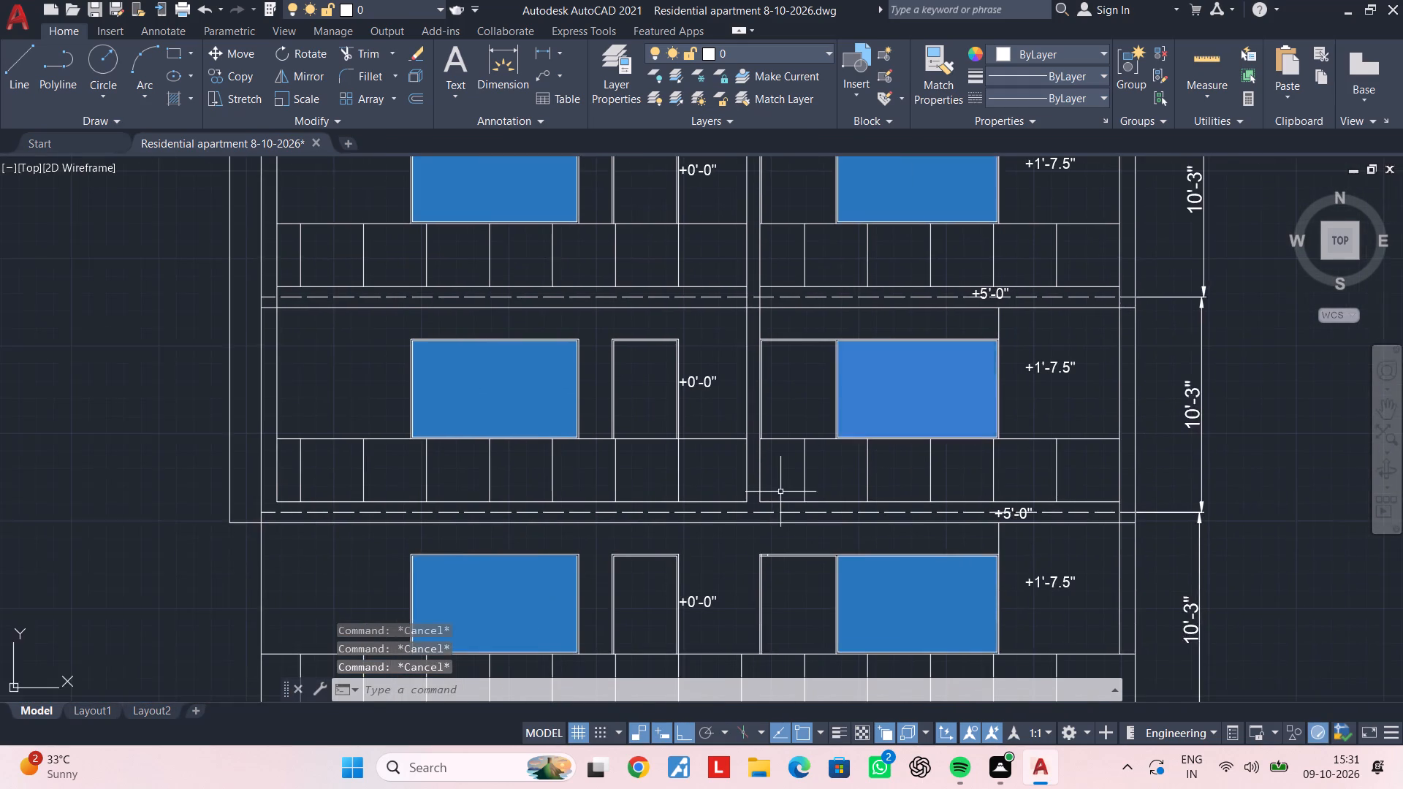
middle_click_drag(780, 492, 815, 457)
scroll(751, 400, "down", 2)
middle_click_drag(751, 400, 760, 539)
scroll(694, 400, "up", 3)
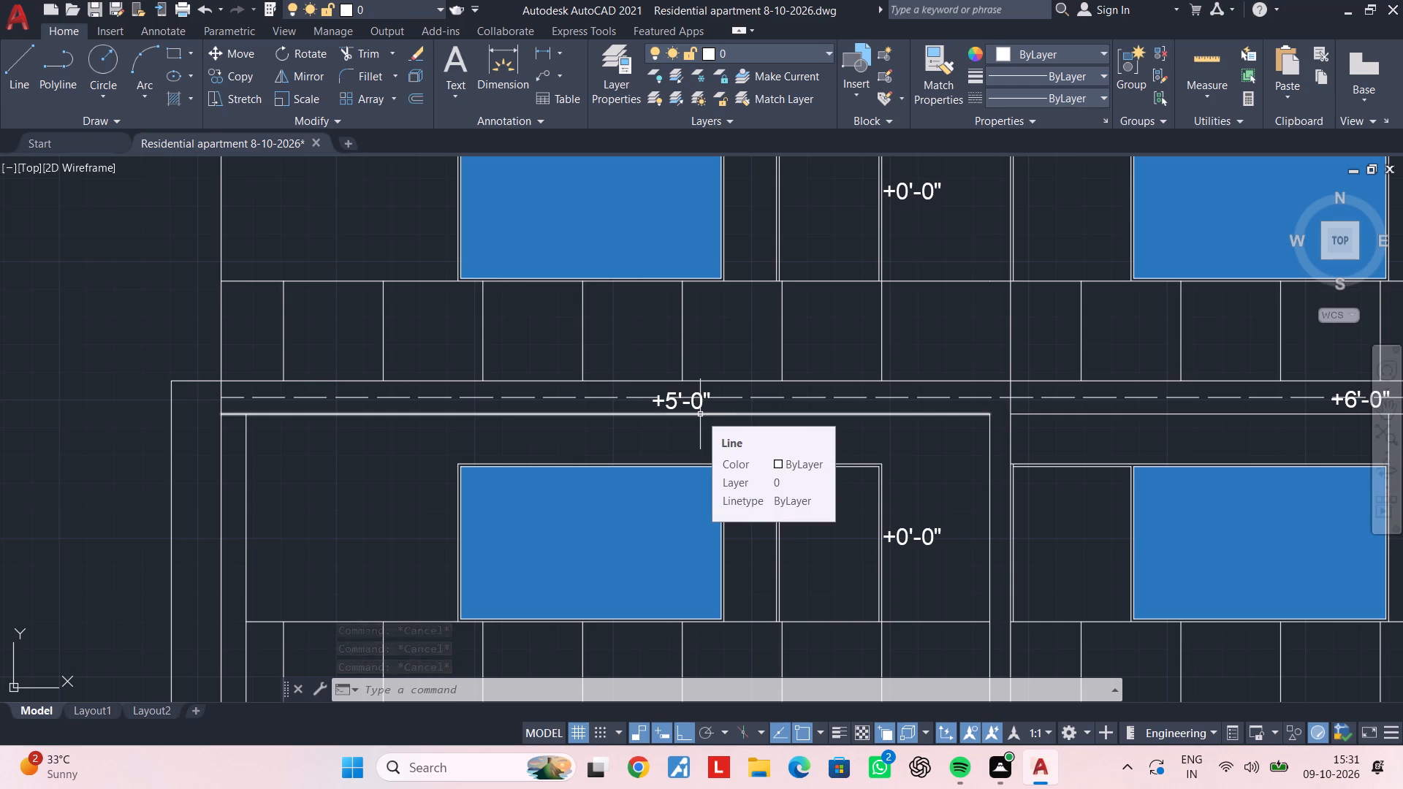
key("Escape")
key("Escape")
scroll(686, 376, "up", 2)
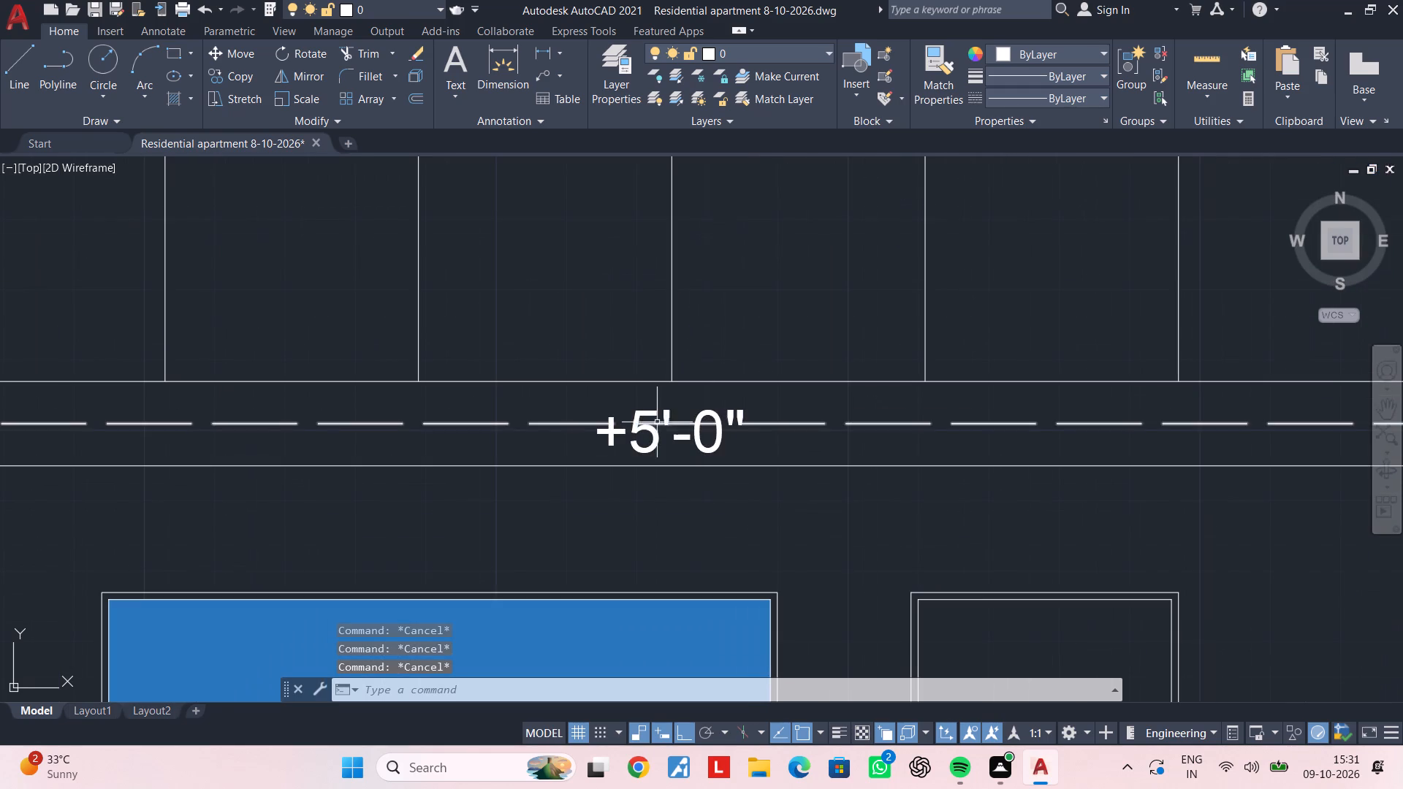
left_click(656, 438)
key("c")
key("o")
key("space")
left_click(655, 441)
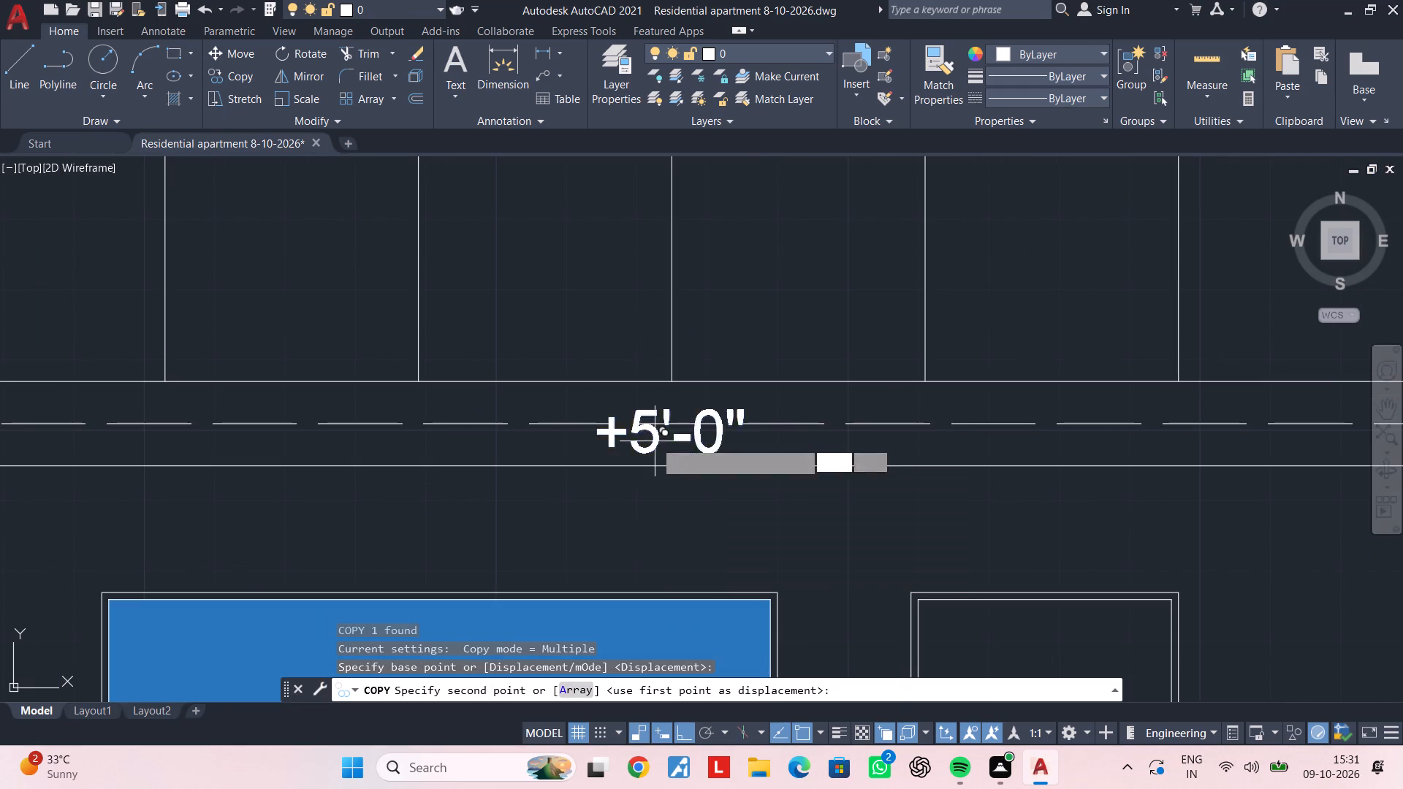
scroll(674, 519, "down", 3)
middle_click_drag(678, 533, 673, 191)
scroll(663, 390, "up", 2)
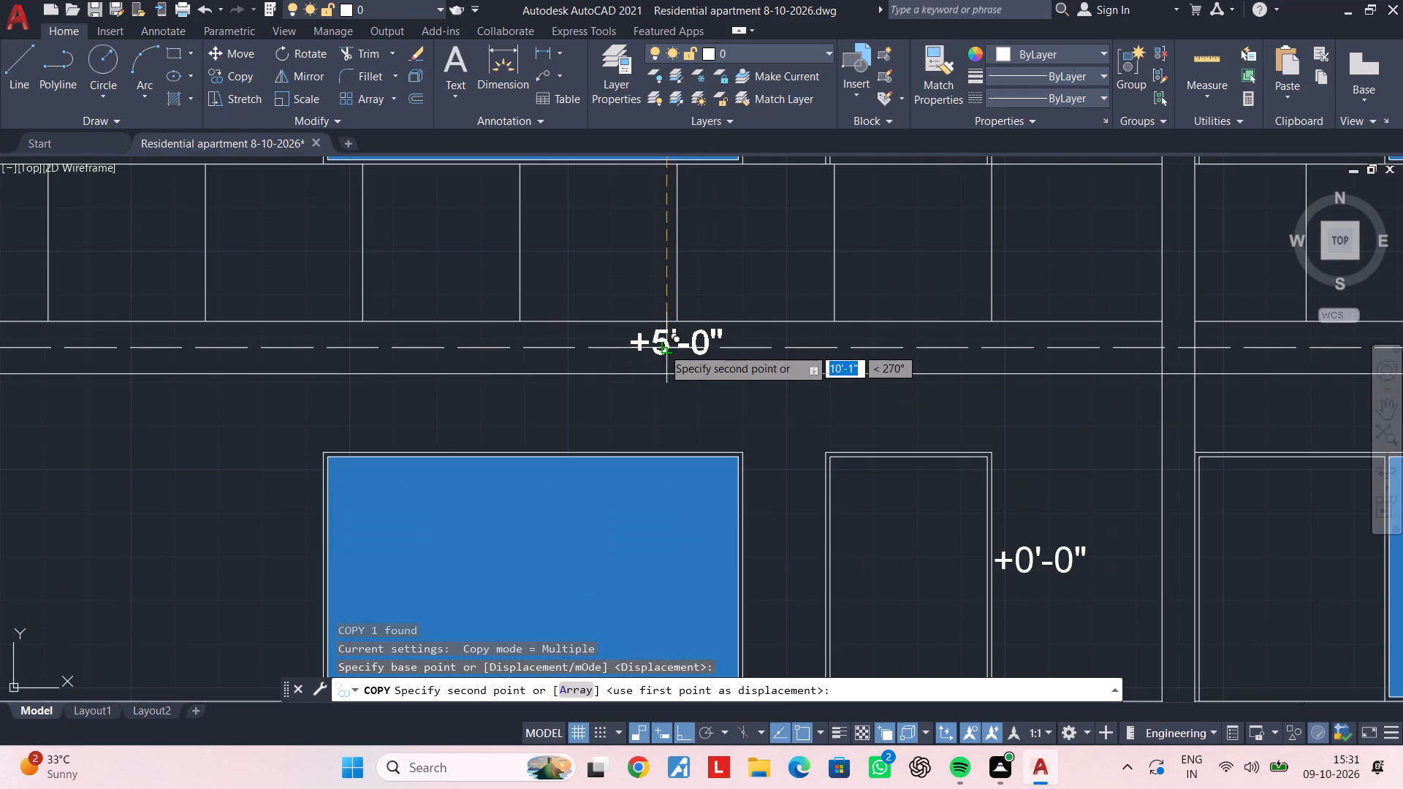
left_click(663, 355)
scroll(674, 399, "down", 2)
middle_click_drag(674, 400, 669, 213)
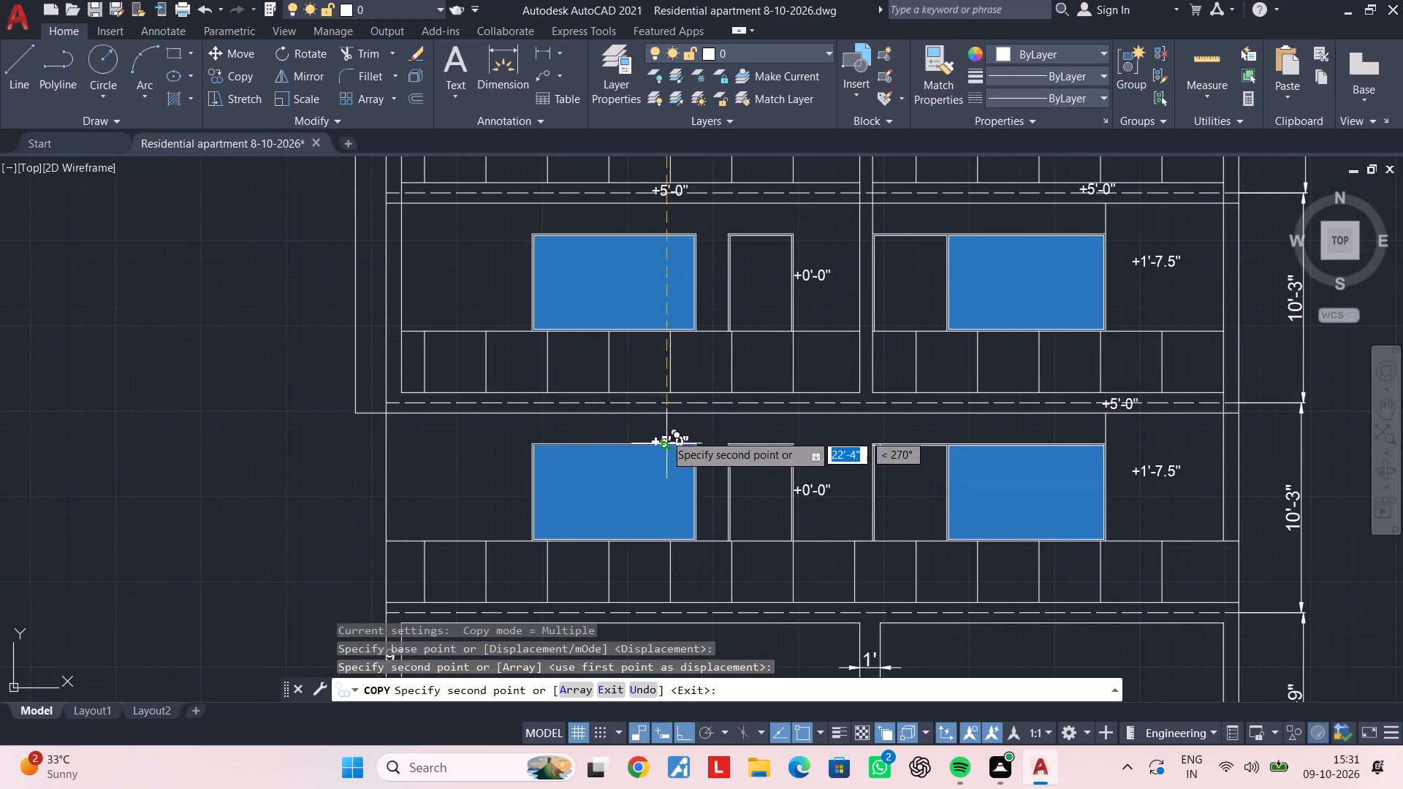
scroll(668, 420, "up", 1)
scroll(668, 420, "down", 2)
scroll(668, 420, "up", 3)
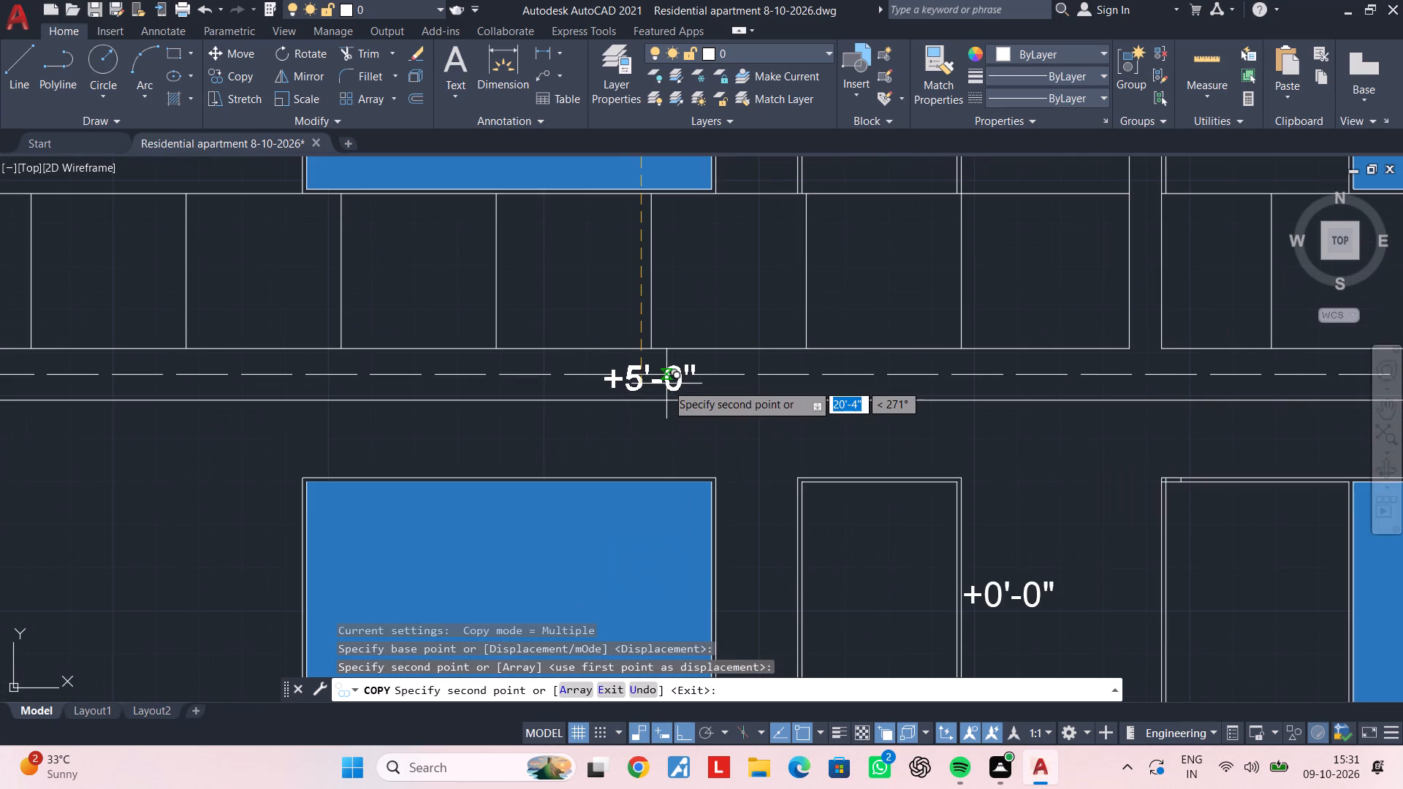
left_click(666, 383)
key("Escape")
key("Escape")
Change the left-hand bay's label on the second slab below the top floor to +4'-0".
scroll(679, 315, "down", 2)
middle_click_drag(688, 327, 690, 537)
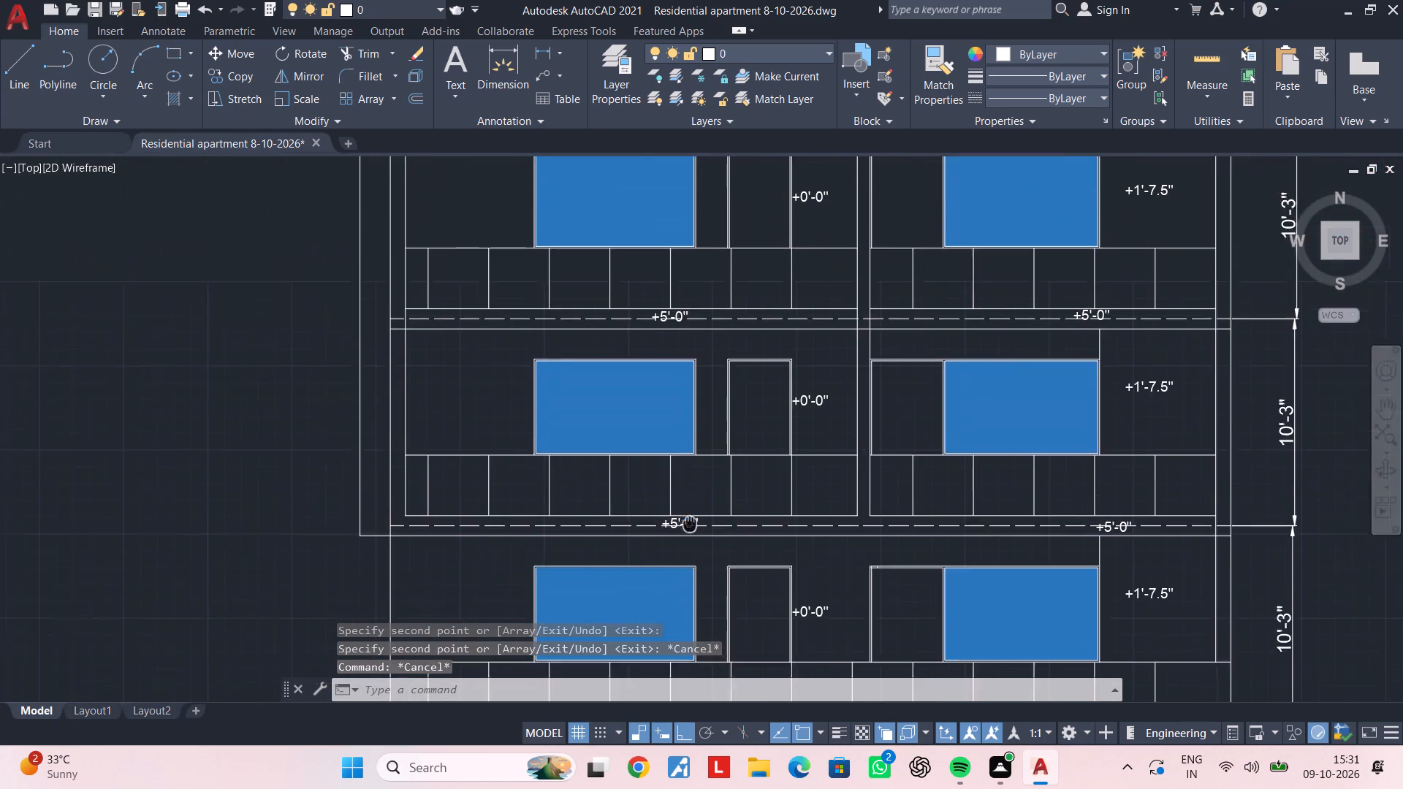
middle_click_drag(690, 537, 690, 567)
scroll(680, 396, "up", 3)
scroll(617, 294, "up", 1)
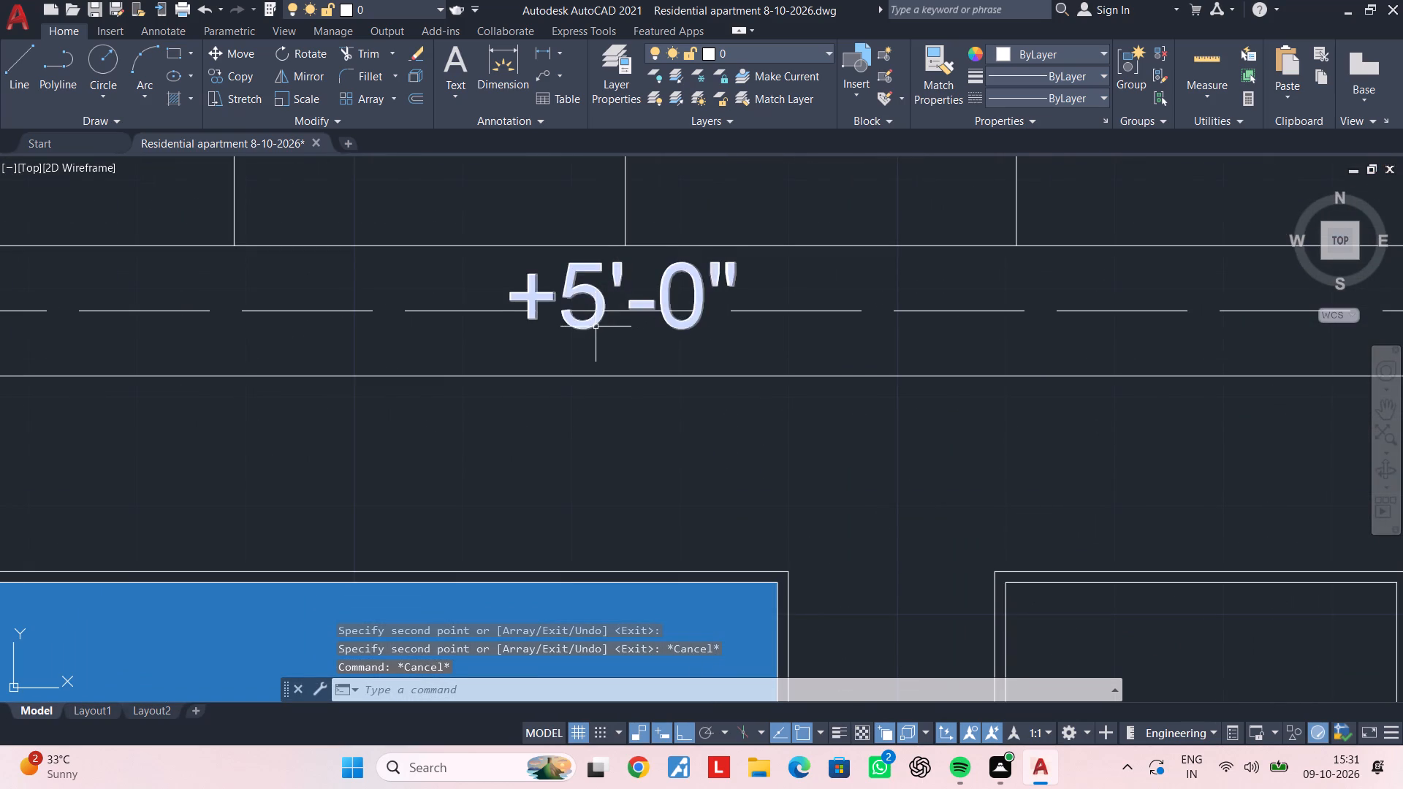
double_click(595, 326)
key("BackSpace")
key("4")
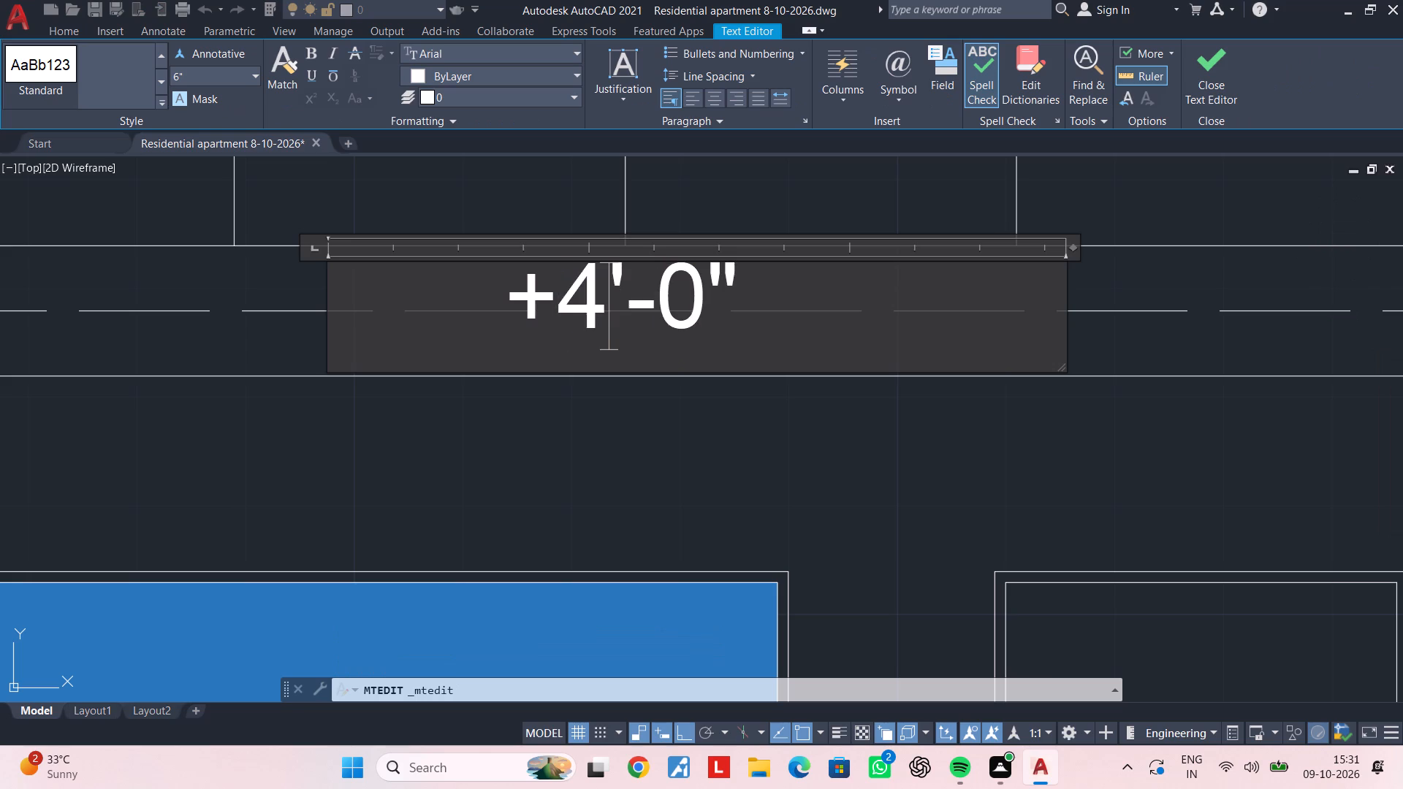
left_click(929, 501)
scroll(1016, 503, "down", 3)
middle_click_drag(1056, 511, 674, 471)
scroll(761, 465, "down", 3)
middle_click_drag(761, 465, 612, 497)
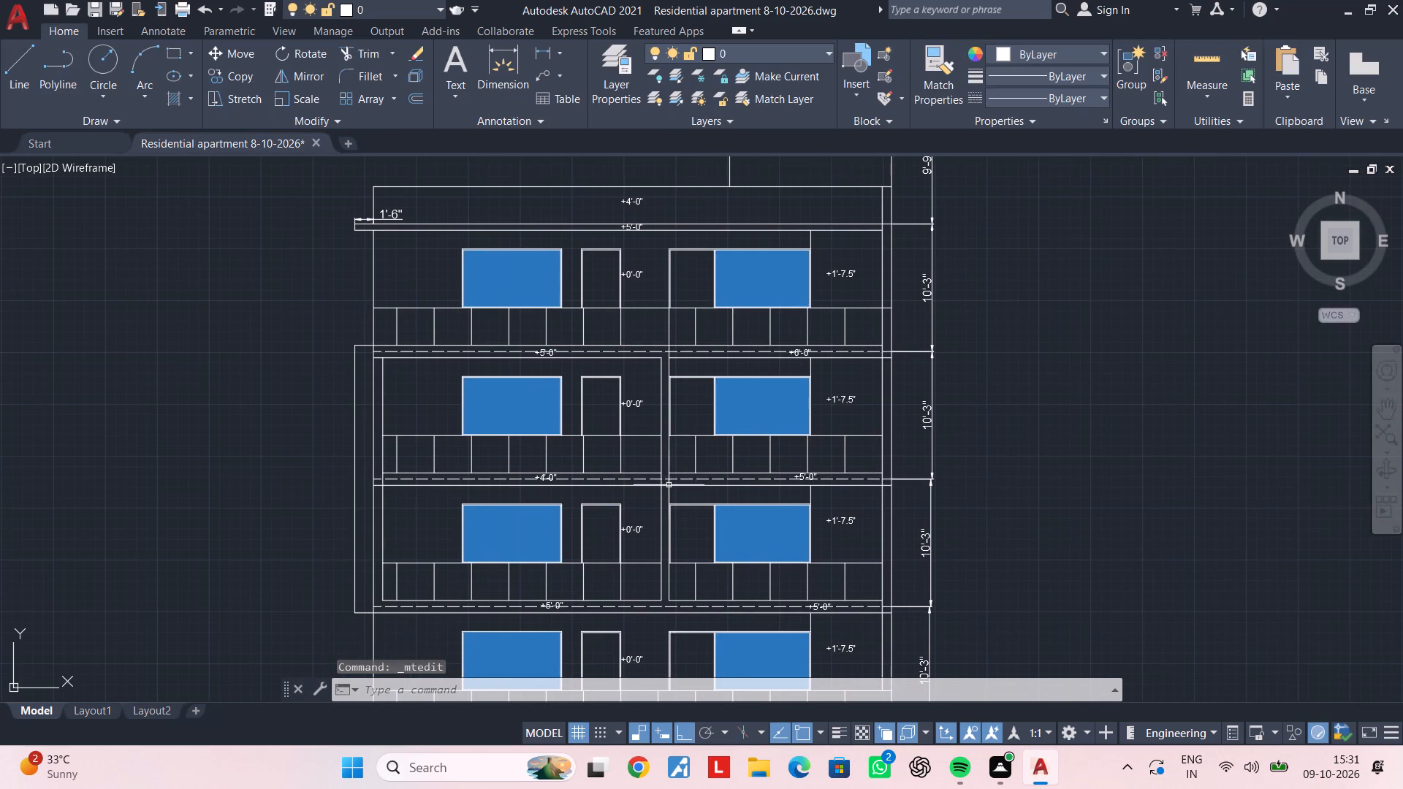
key("Escape")
key("Escape")
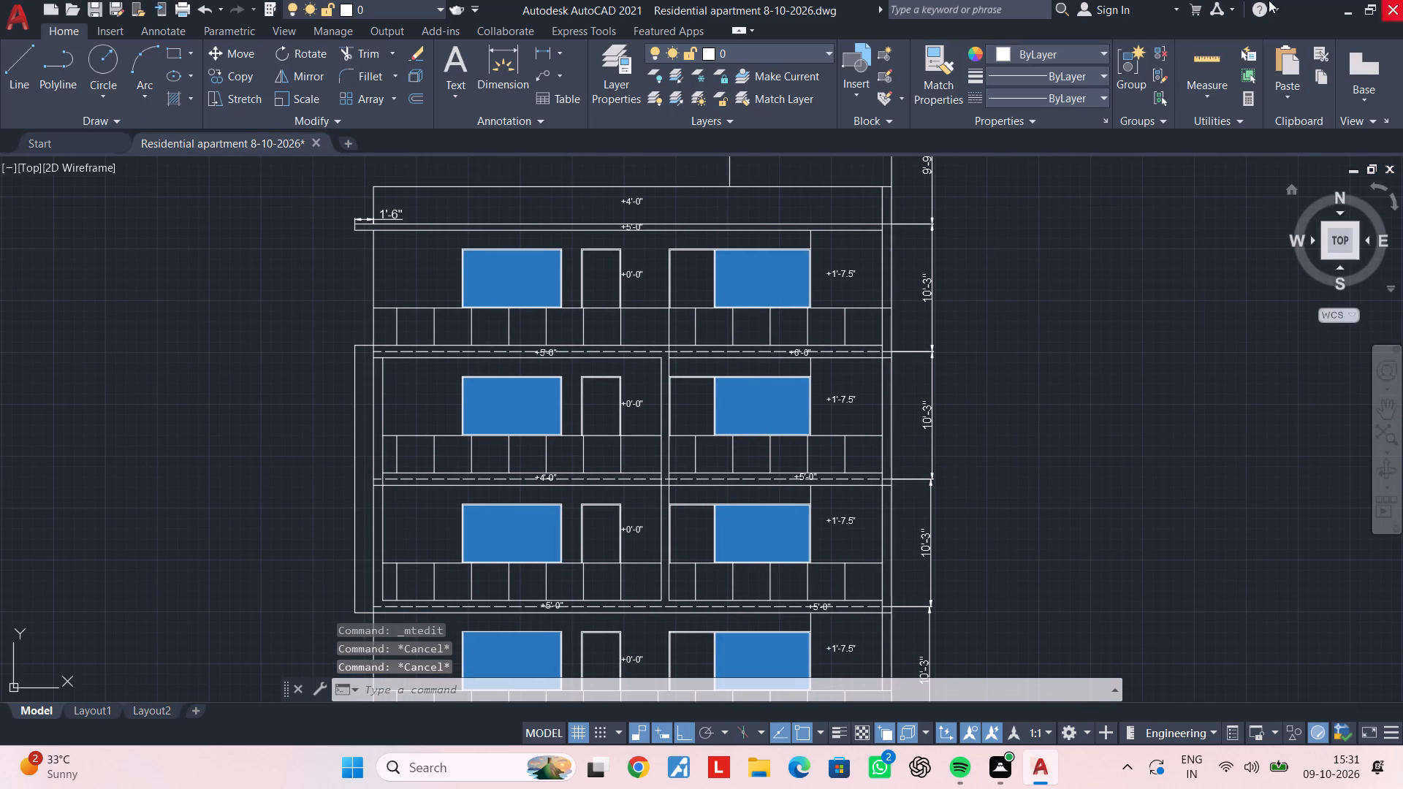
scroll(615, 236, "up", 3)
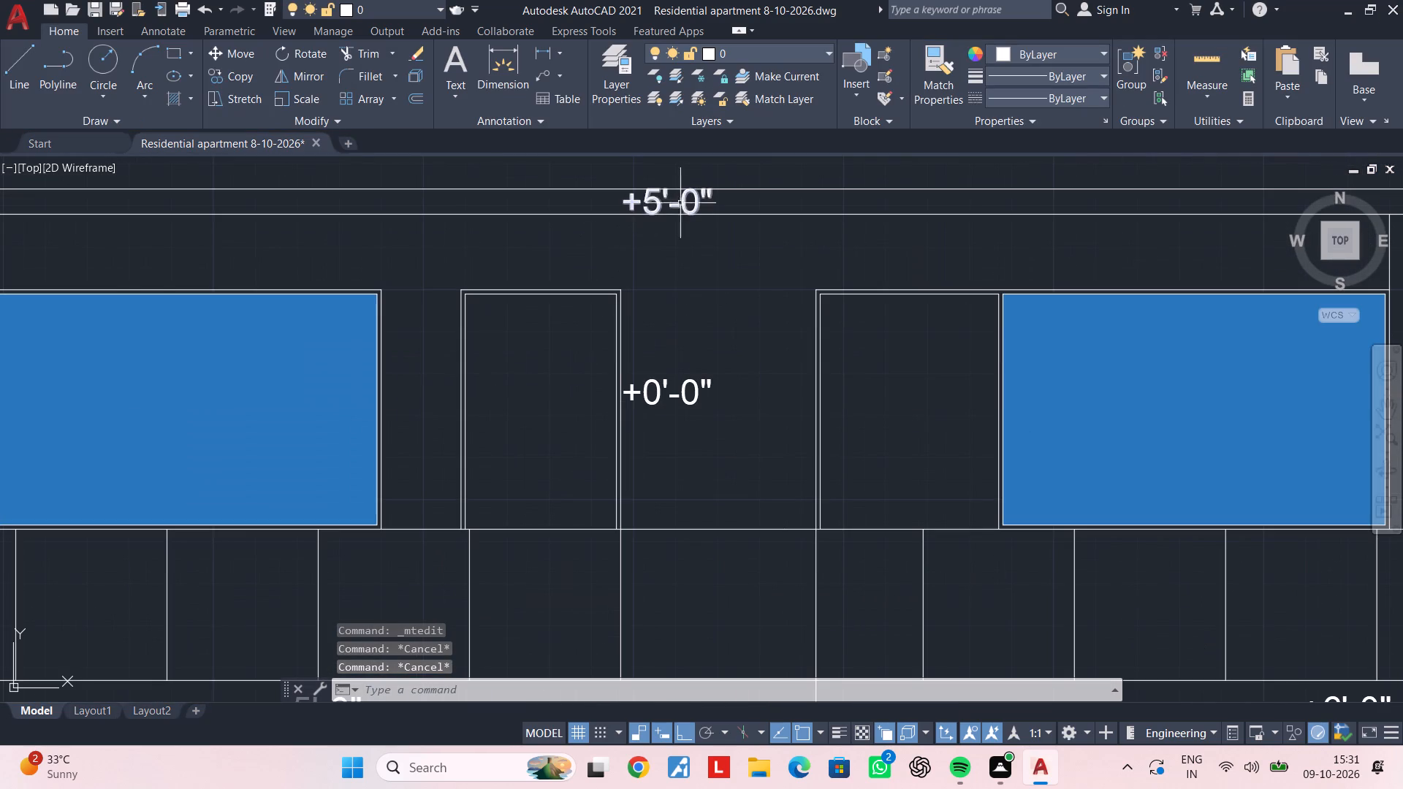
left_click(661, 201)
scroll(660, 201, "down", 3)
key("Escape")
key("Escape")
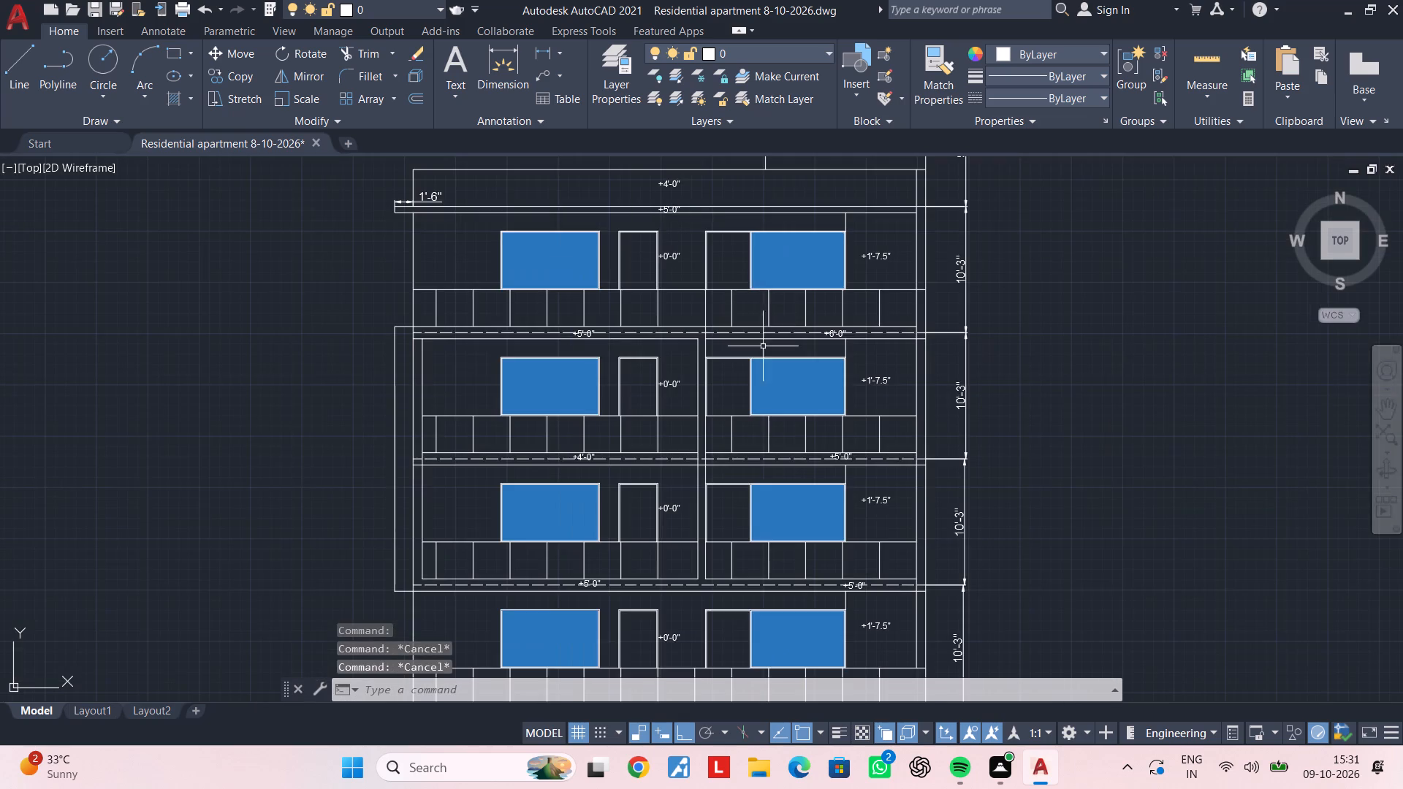
Save the drawing.
scroll(763, 348, "down", 1)
middle_click_drag(762, 344, 718, 262)
key("Escape")
key("Escape")
middle_click_drag(701, 324, 704, 294)
key("Escape")
key("Escape")
key("ctrl+s")
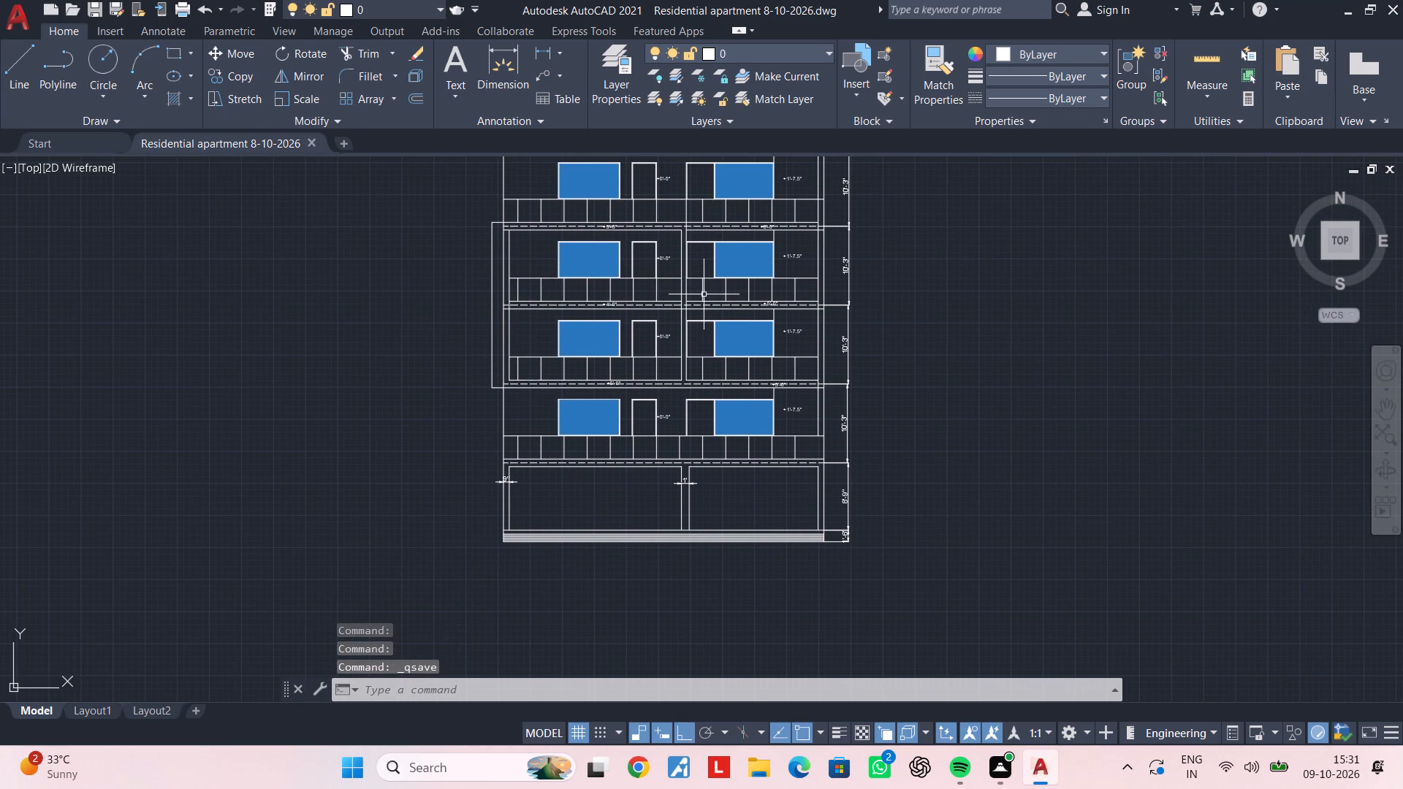
key("ctrl+s")
Review the whole drawing set, including the floor plans, the section and the labelled front elevation.
scroll(701, 294, "down", 3)
middle_click_drag(701, 300, 635, 456)
middle_click_drag(629, 442, 528, 443)
scroll(417, 421, "down", 2)
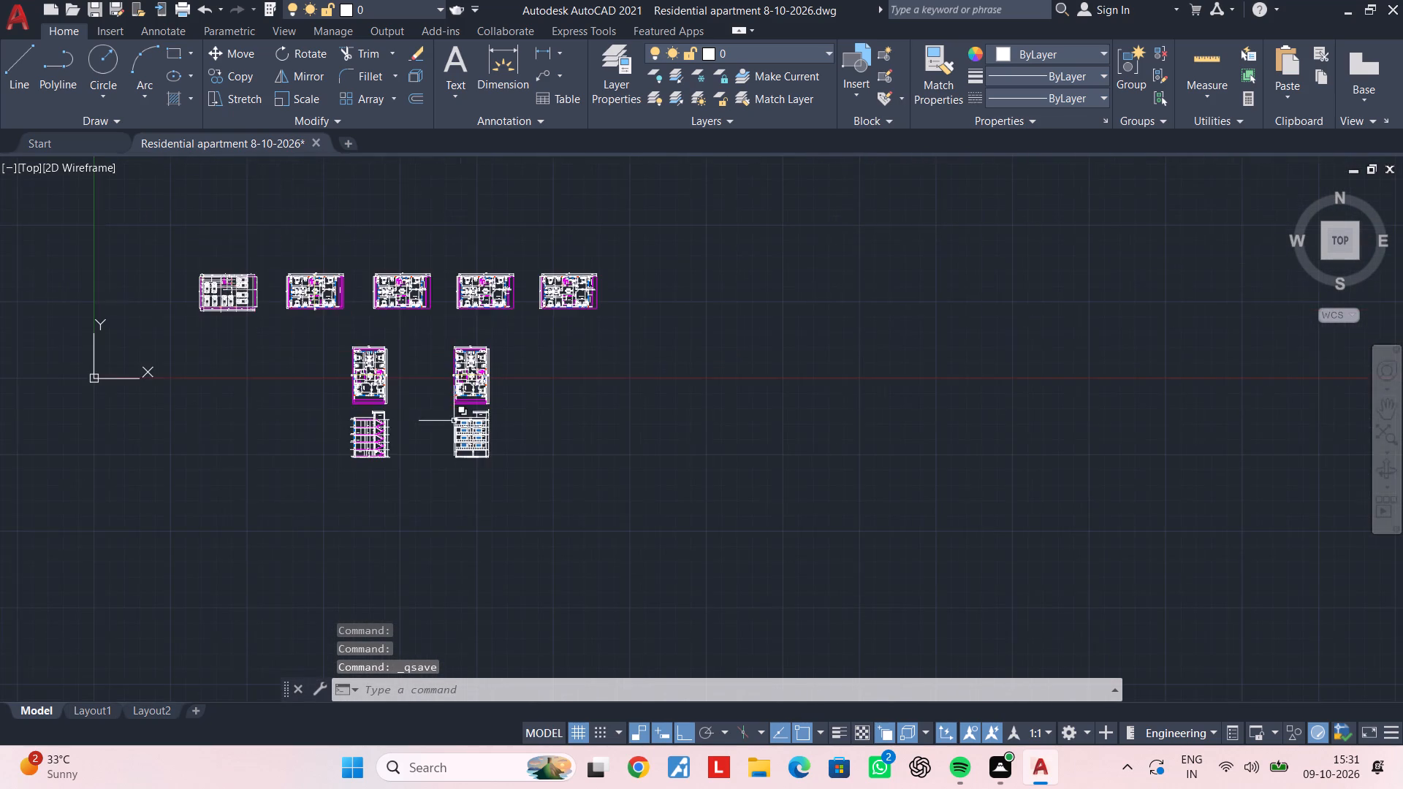
middle_click_drag(447, 408, 575, 400)
scroll(533, 370, "up", 4)
scroll(574, 371, "down", 4)
middle_click_drag(664, 378, 591, 367)
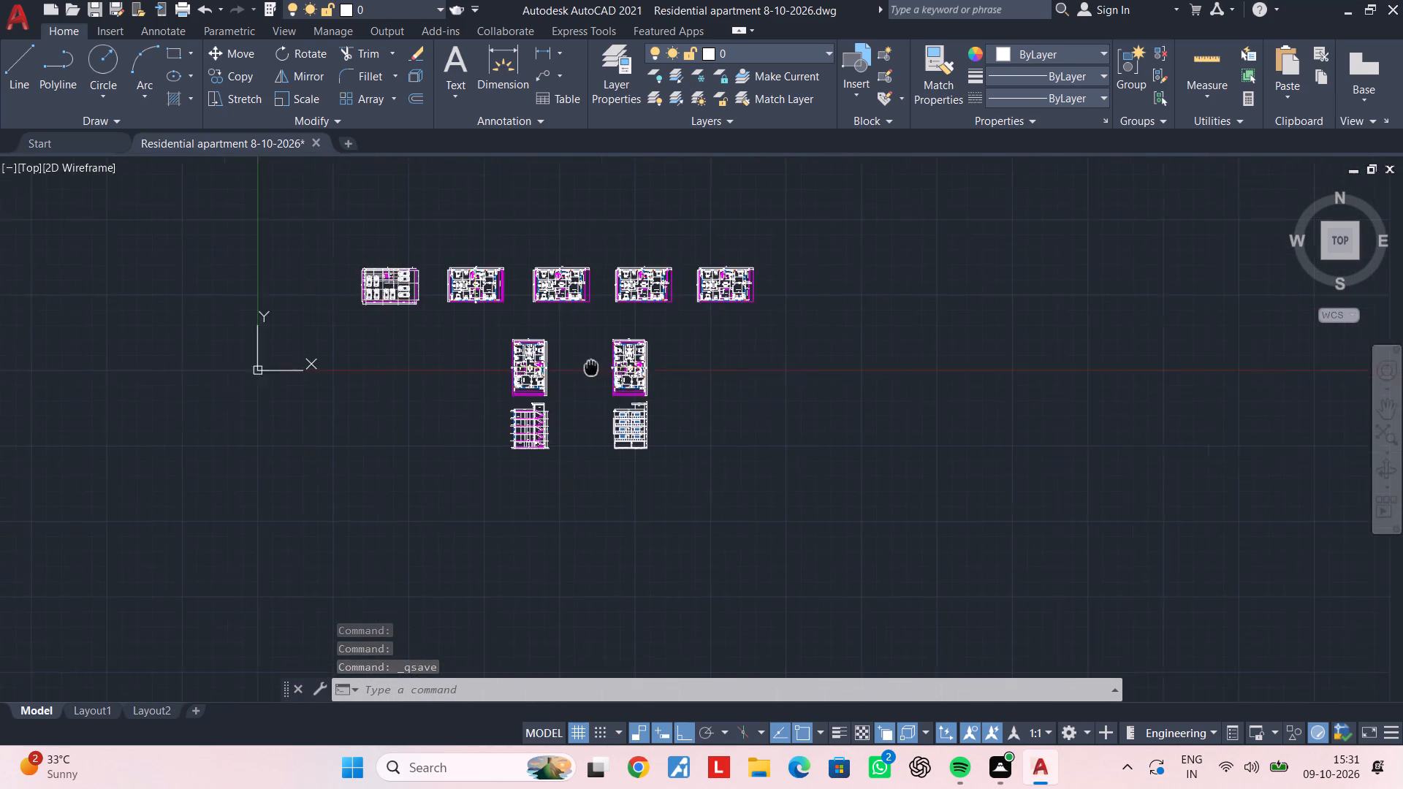
middle_click_drag(591, 367, 474, 345)
scroll(515, 424, "up", 4)
middle_click_drag(463, 282, 394, 519)
scroll(512, 446, "down", 1)
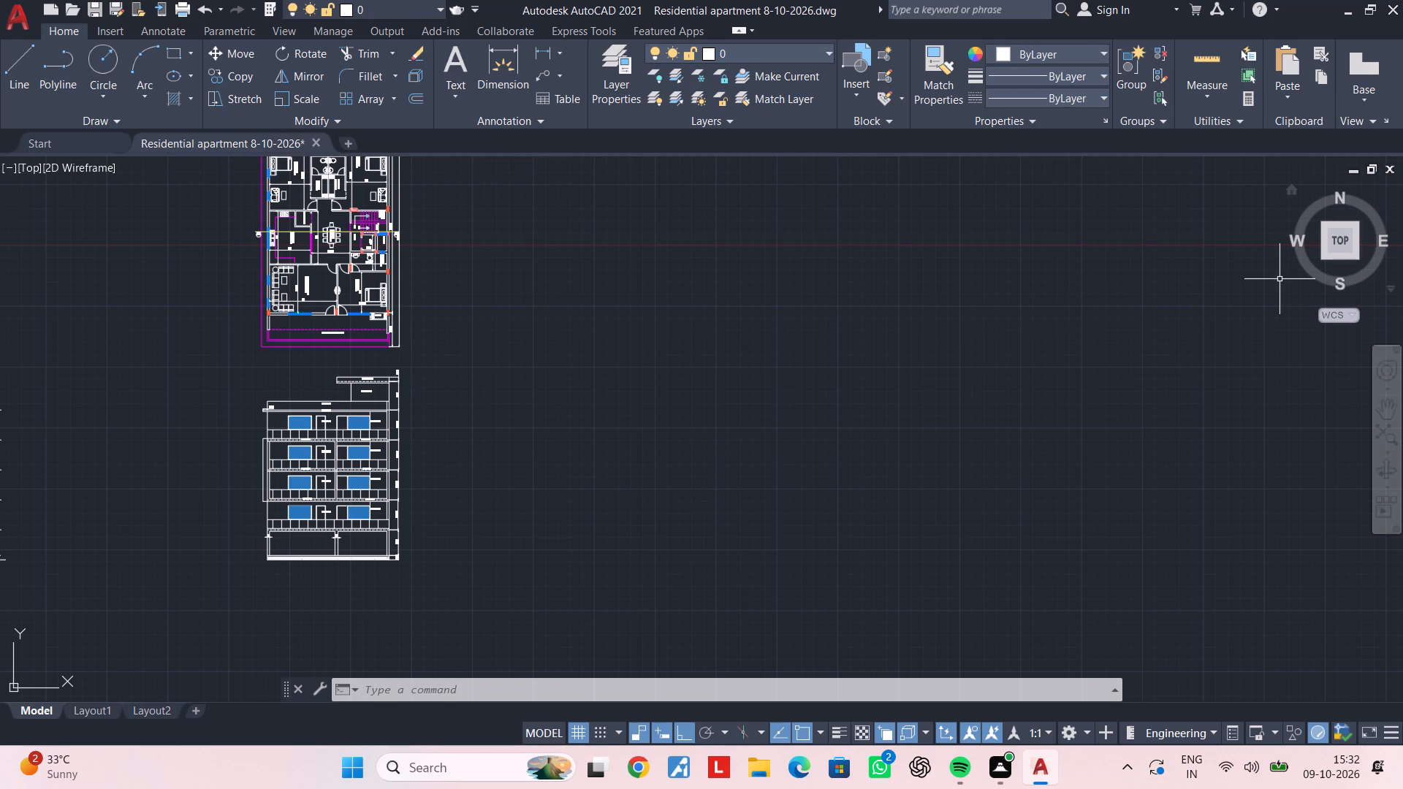
scroll(621, 459, "down", 3)
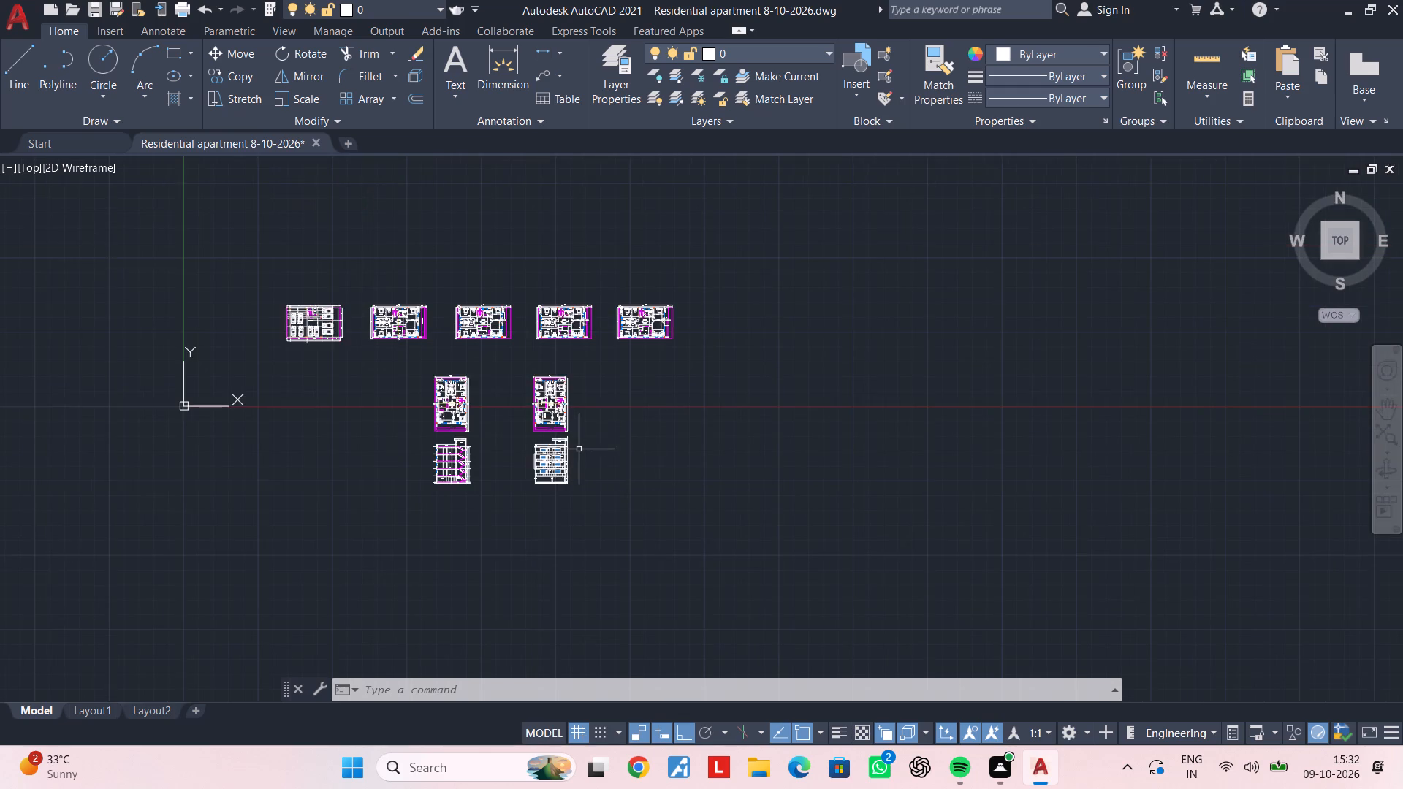
middle_click_drag(578, 449, 589, 538)
scroll(577, 531, "up", 2)
middle_click_drag(575, 521, 582, 481)
key("Escape")
key("Escape")
key("Escape")
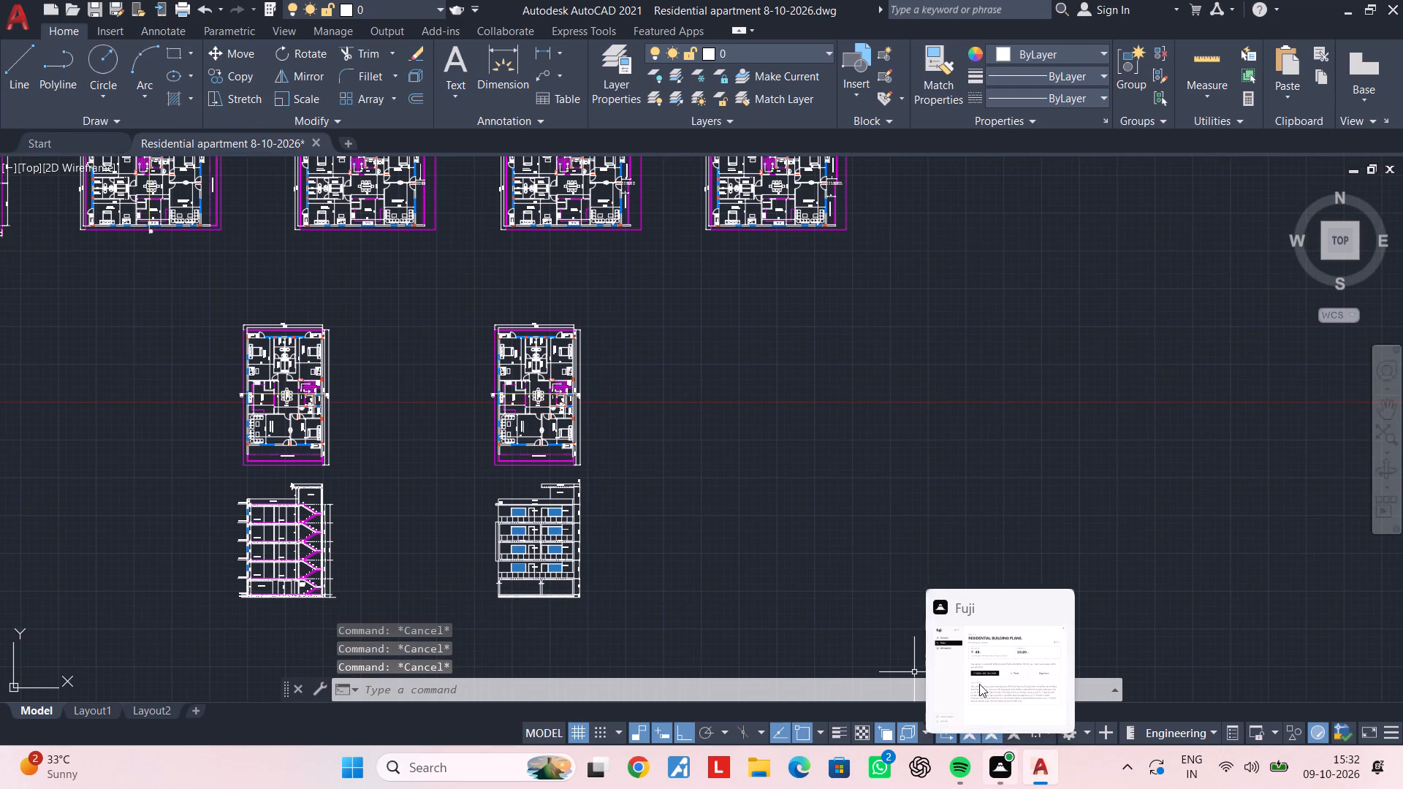
Erase the two rotated floor plans standing above the building section and the front elevation.
key("Escape")
key("Escape")
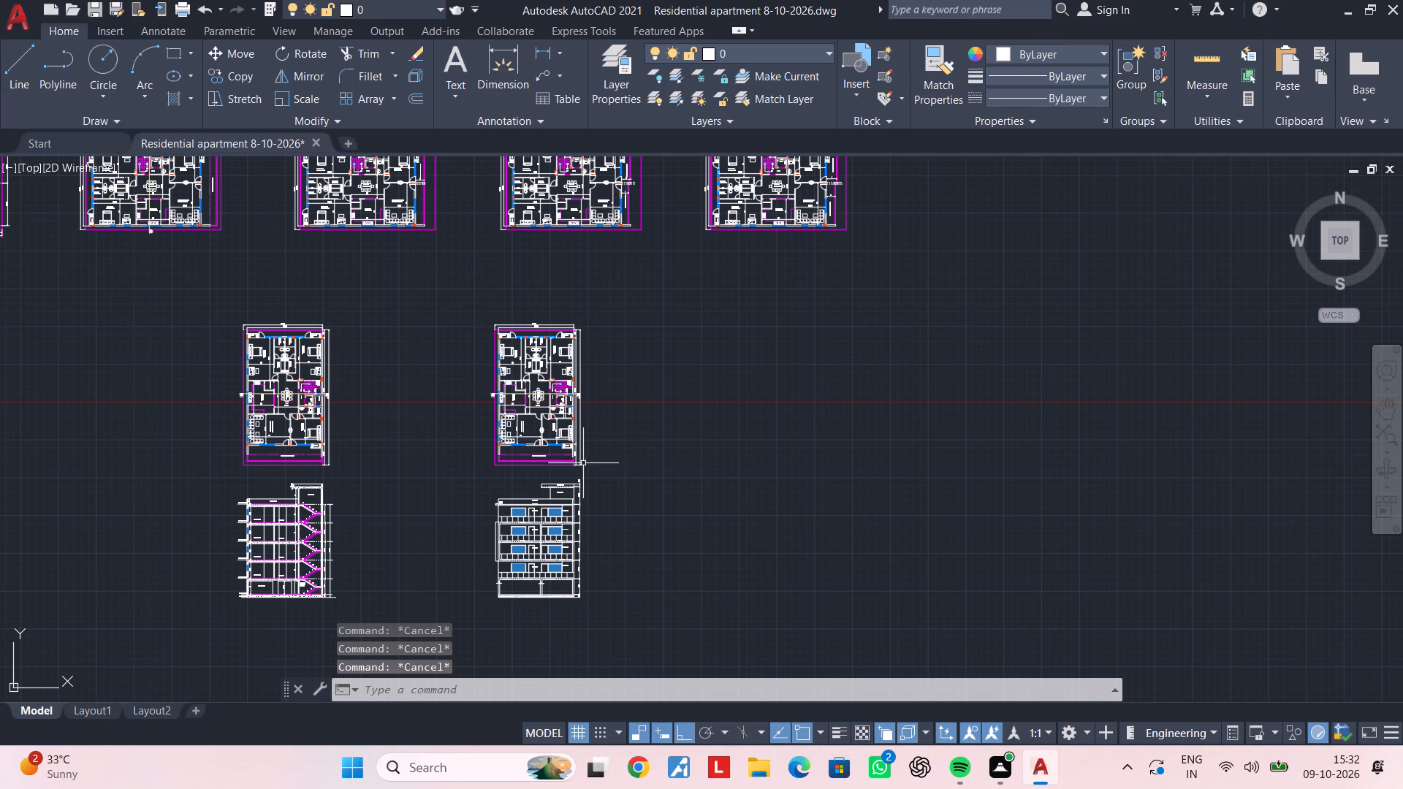
middle_click_drag(500, 501, 568, 508)
middle_click_drag(501, 354, 471, 359)
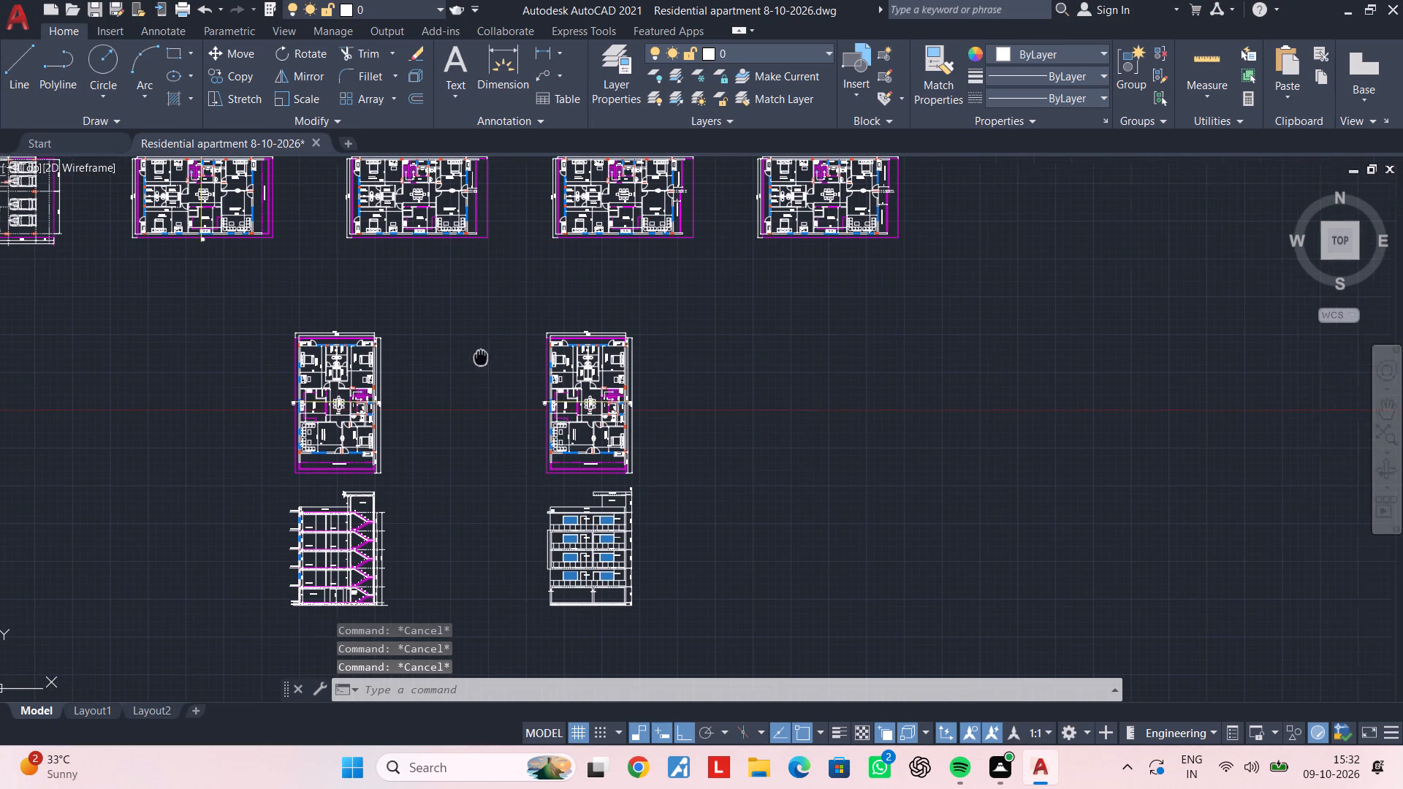
middle_click_drag(471, 359, 435, 387)
key("Escape")
key("Escape")
key("Escape")
left_click(191, 333)
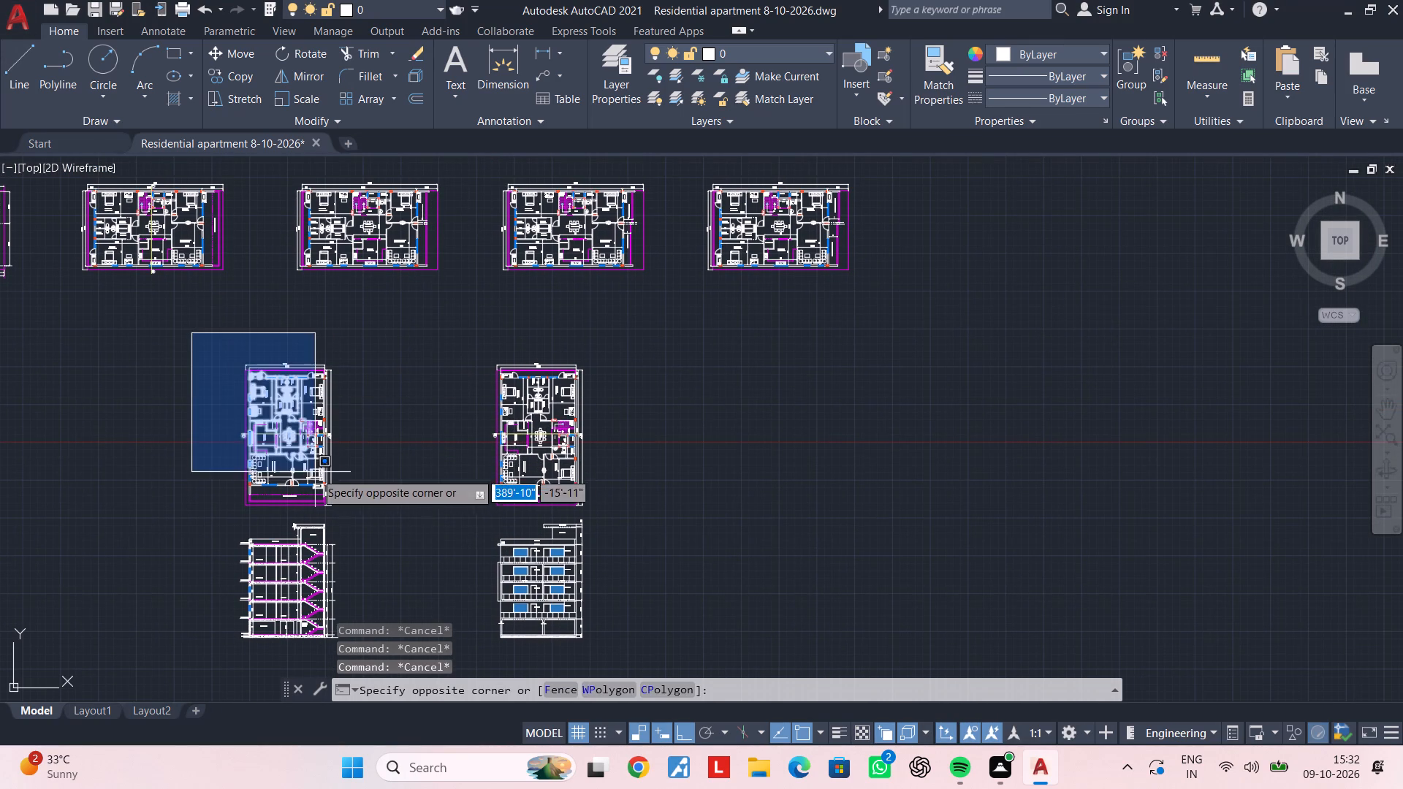
left_click(356, 512)
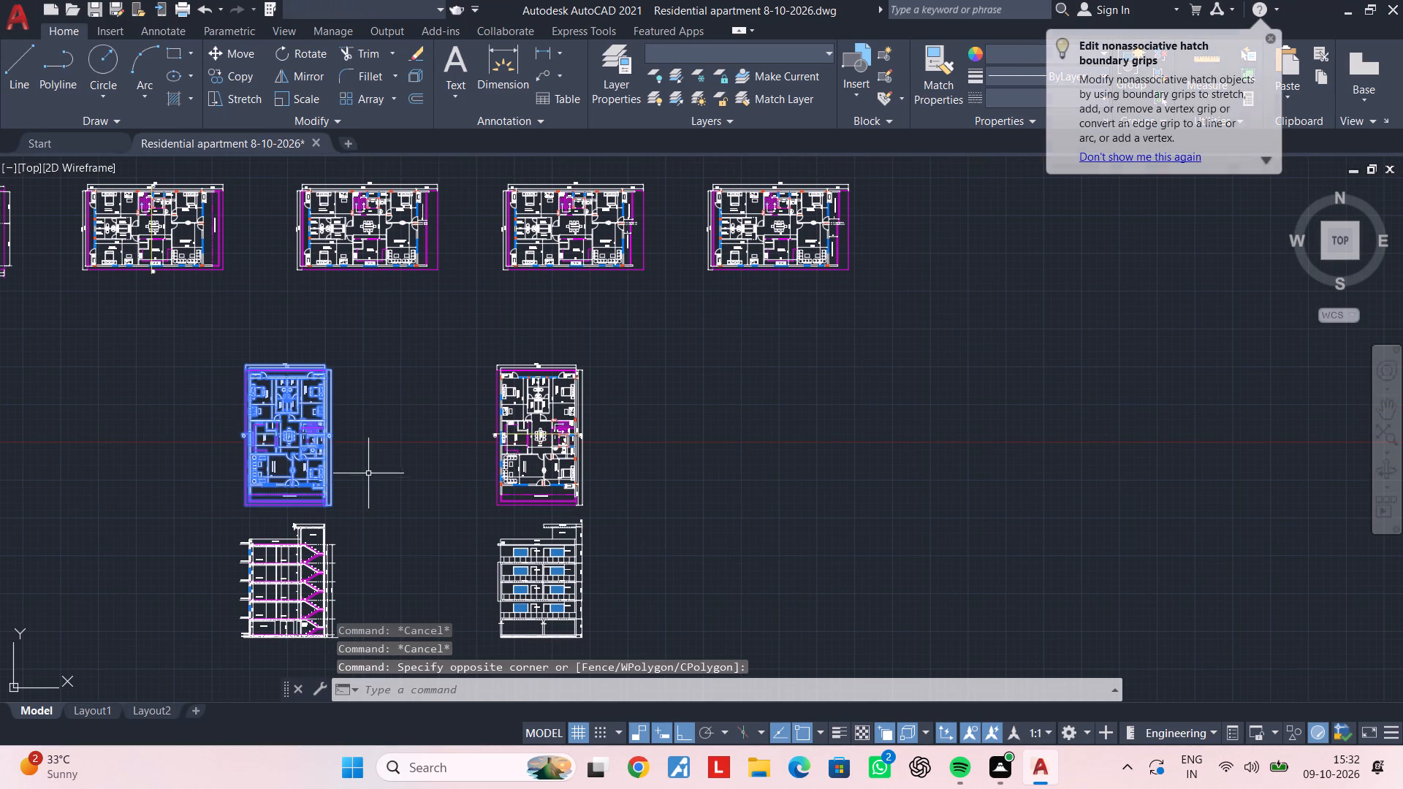
key("Delete")
left_click(427, 320)
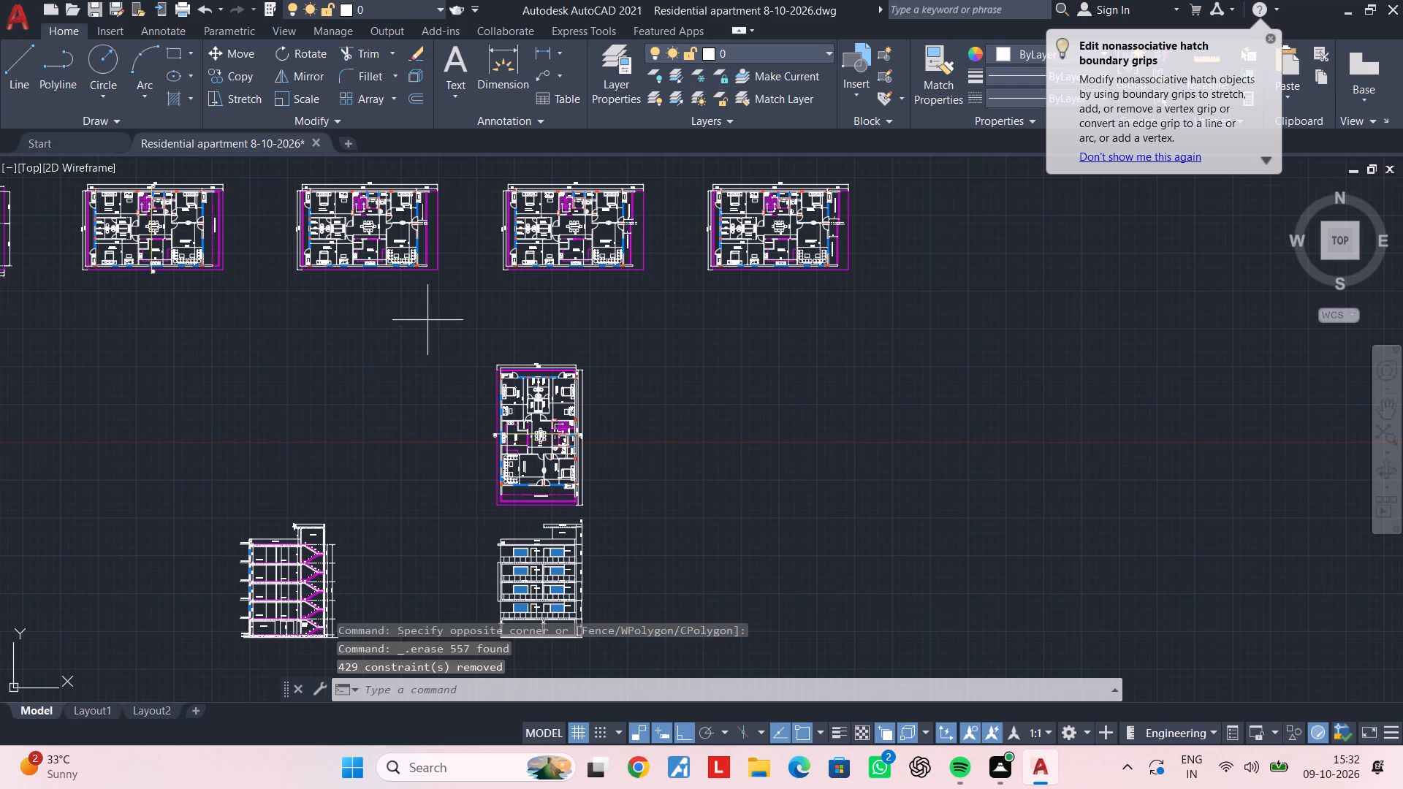
left_click(616, 511)
key("Delete")
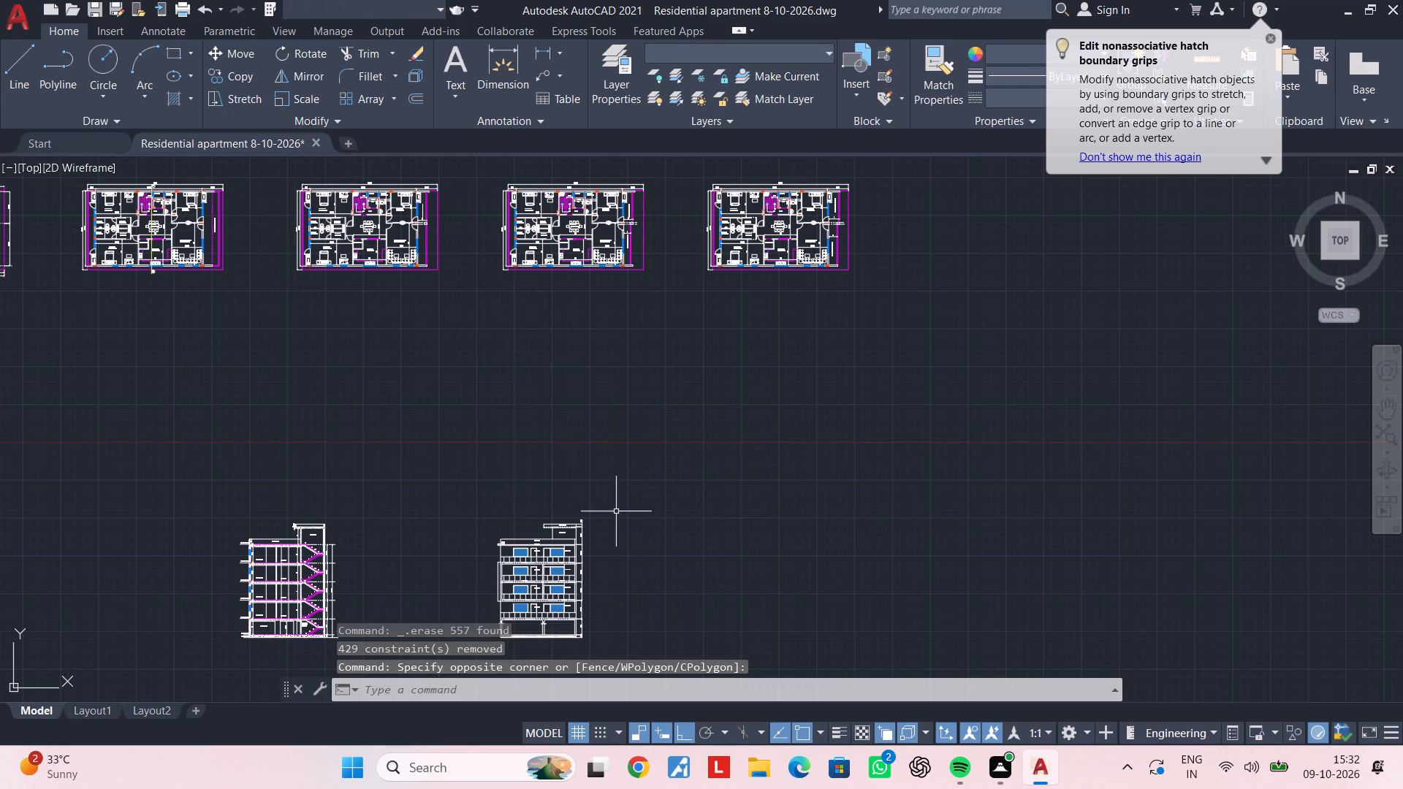
Copy the whole building section straight up by about 83'-8" into the cleared space.
middle_click_drag(427, 494, 531, 405)
key("Escape")
key("Escape")
left_click(259, 389)
left_click(490, 585)
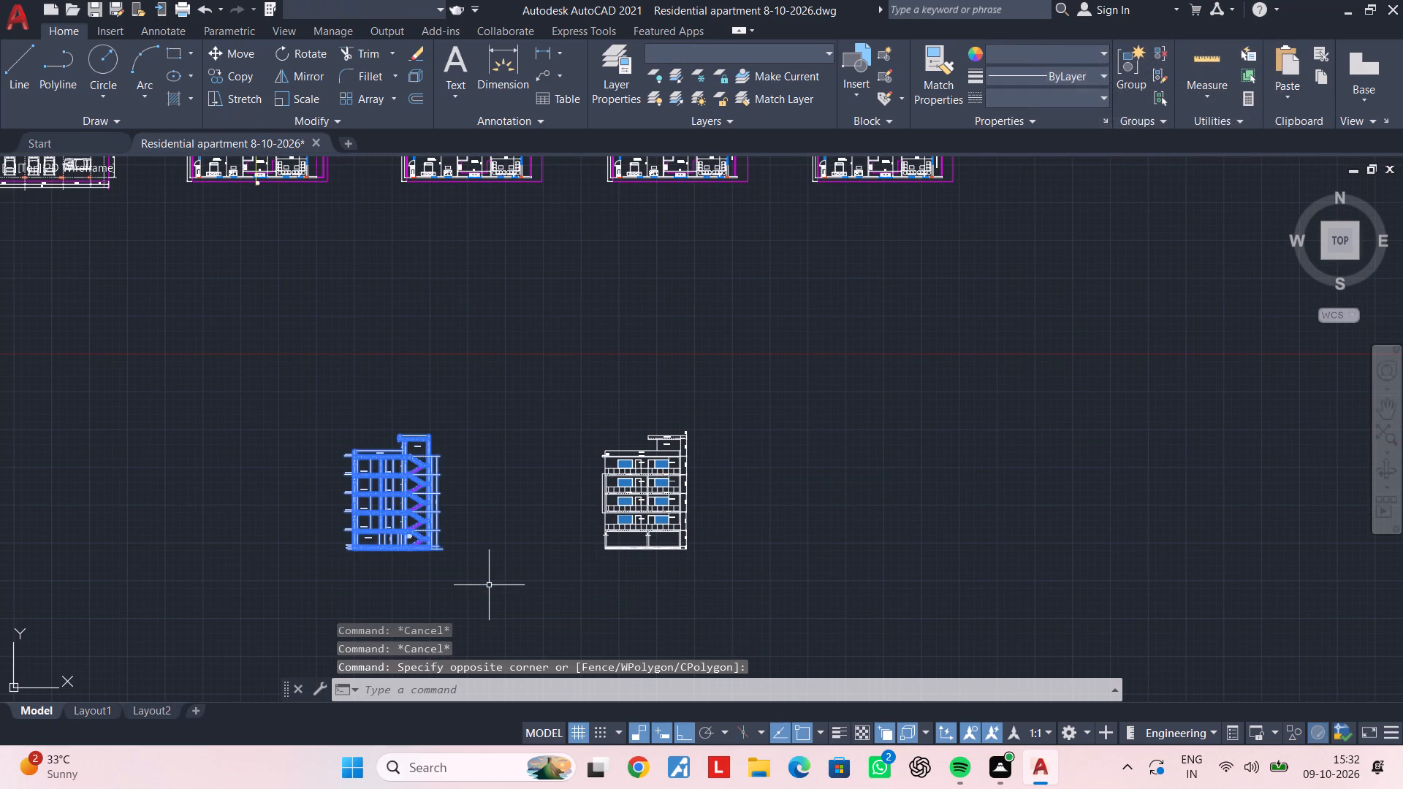
key("c")
key("o")
key("space")
left_click(455, 560)
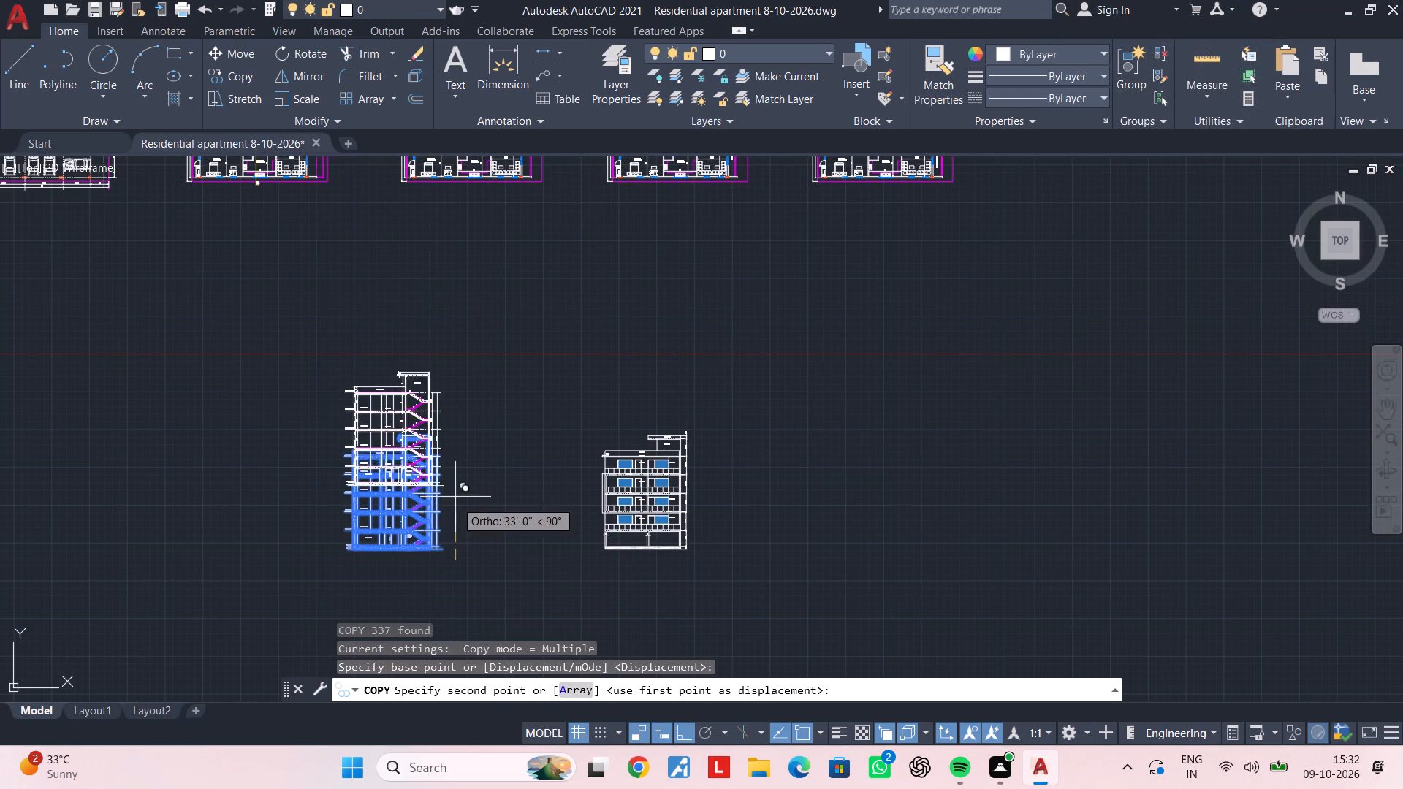
left_click(449, 408)
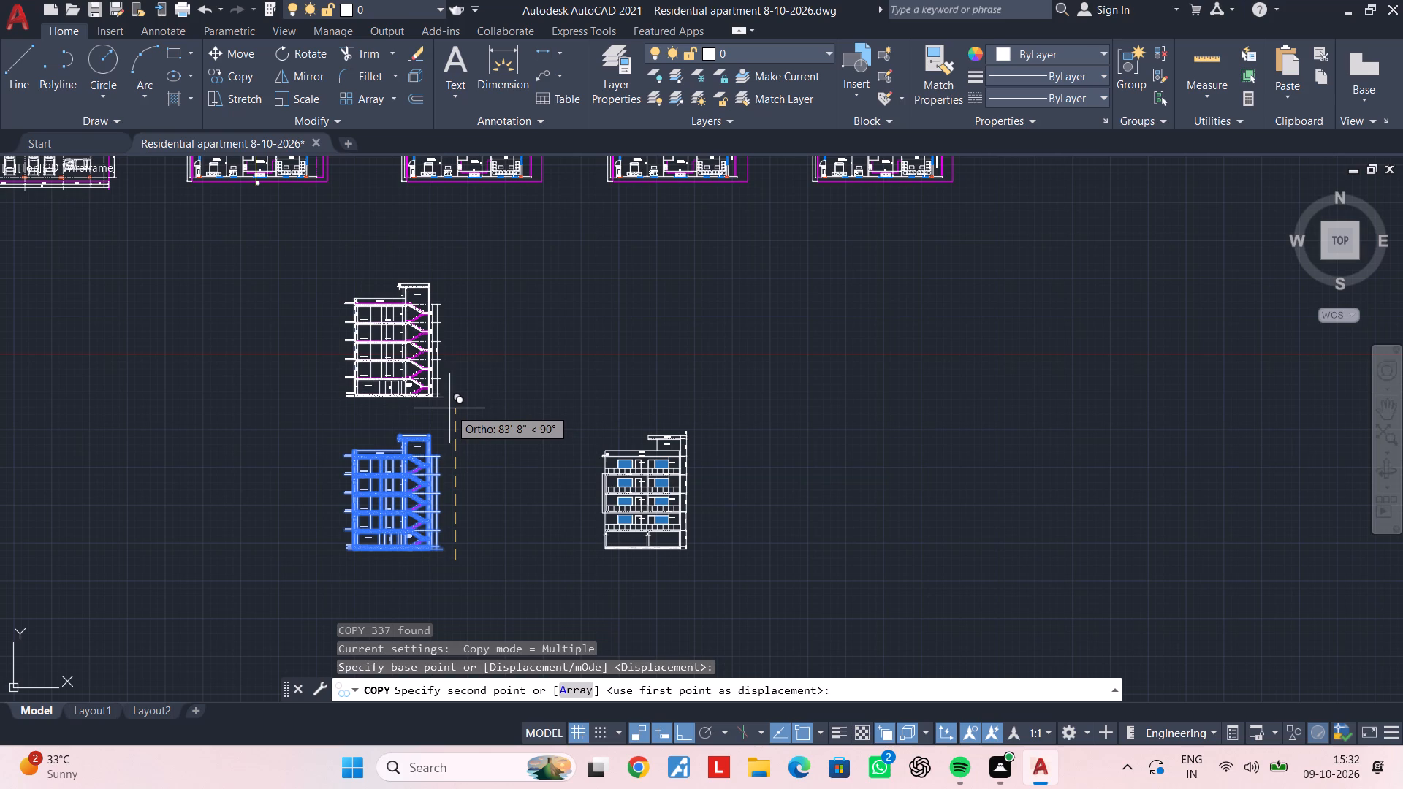
key("Escape")
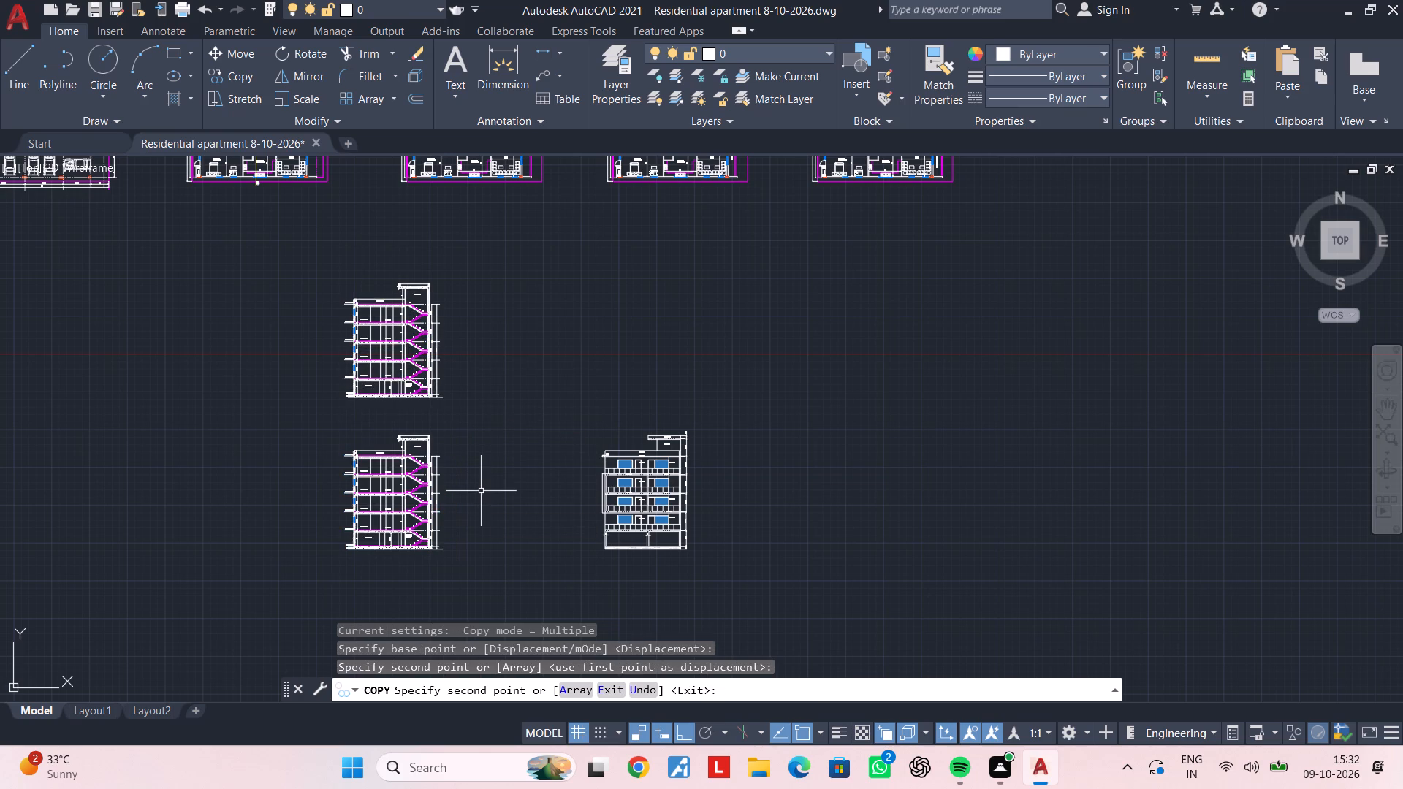
key("Escape")
Erase the original building section below its new copy.
left_click(477, 408)
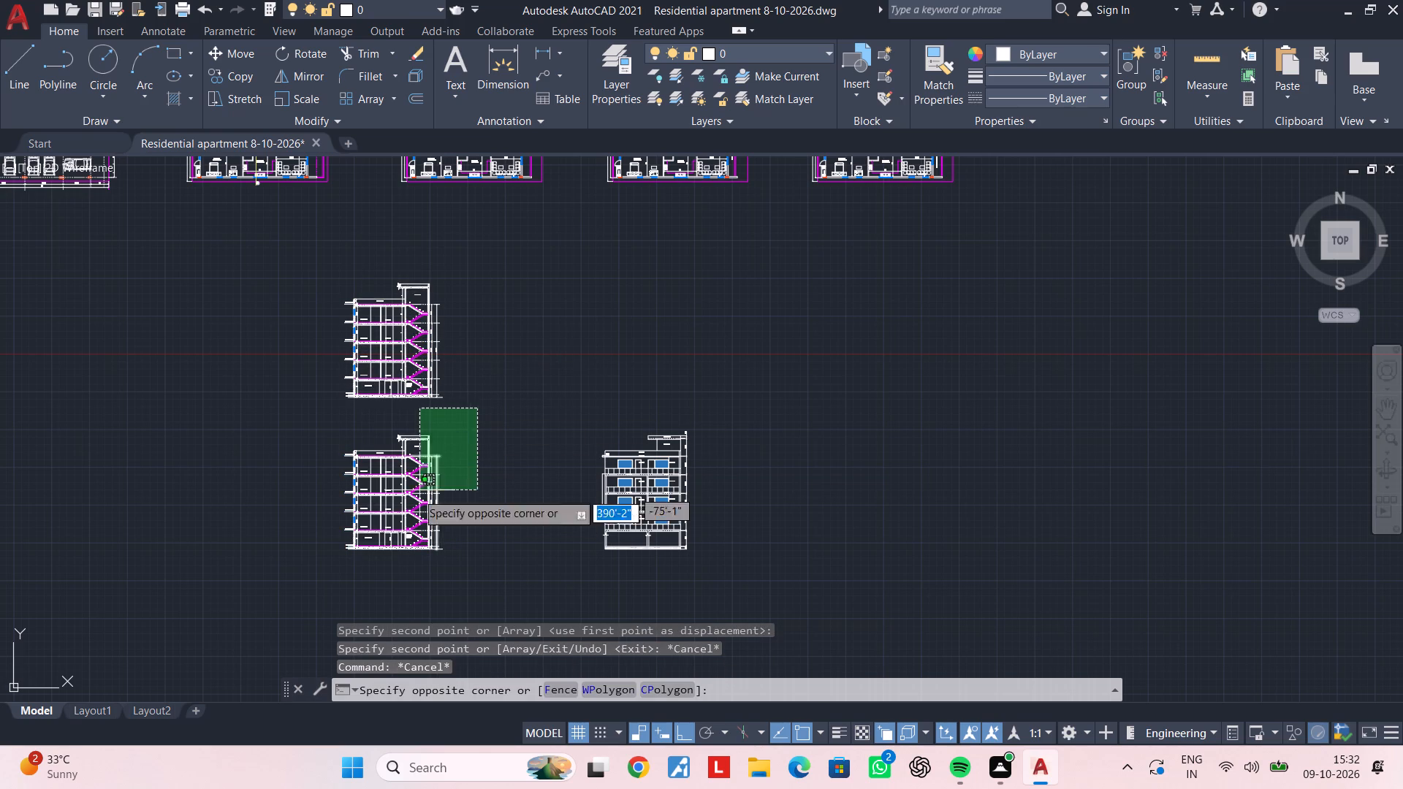
left_click(321, 582)
key("Delete")
Copy the whole front elevation straight up by about 90'-11" so it stands beside the relocated section.
middle_click_drag(457, 531, 364, 524)
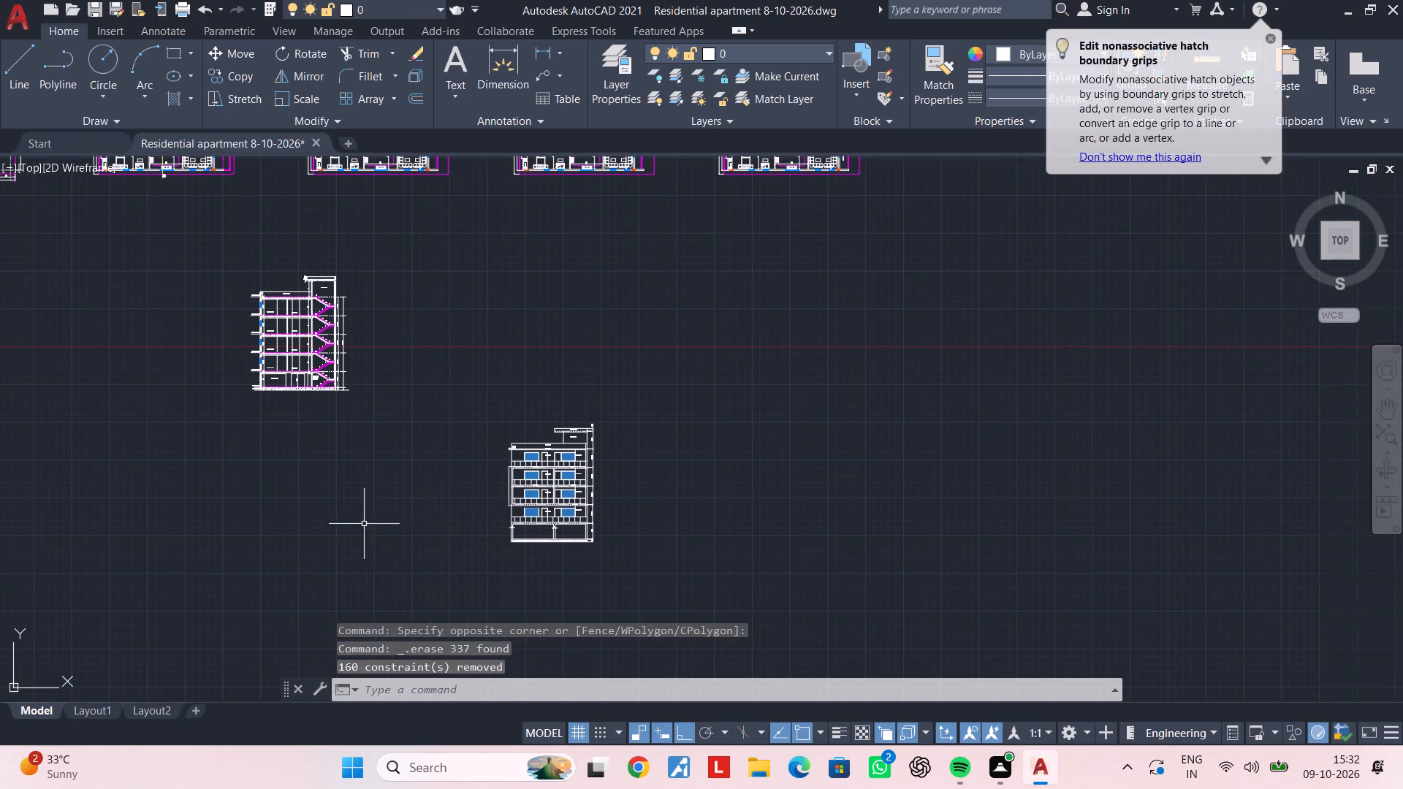
key("Escape")
key("Escape")
left_click(432, 373)
left_click(640, 578)
type("CO")
key("space")
left_click(640, 578)
middle_click_drag(516, 399, 520, 451)
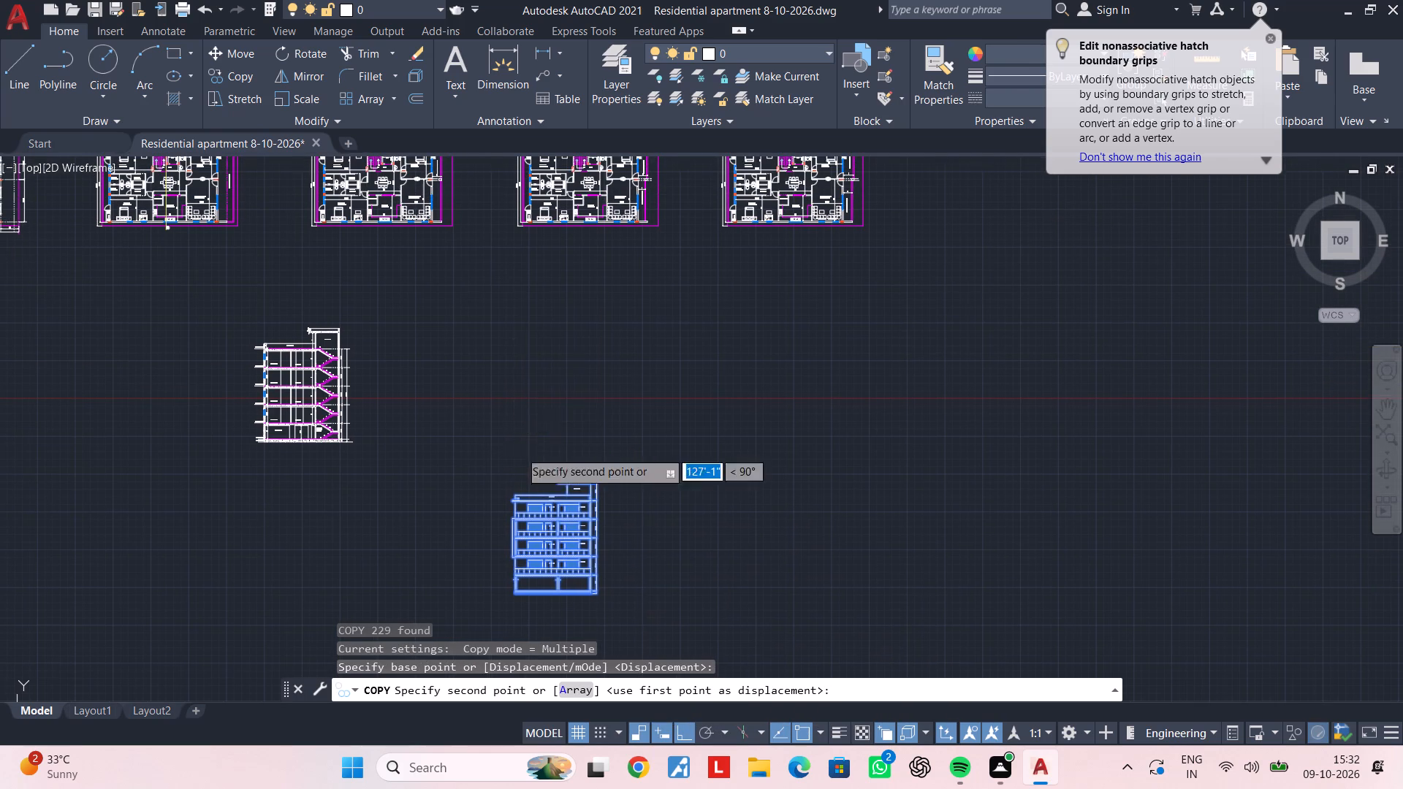
left_click(533, 465)
key("Escape")
key("Escape")
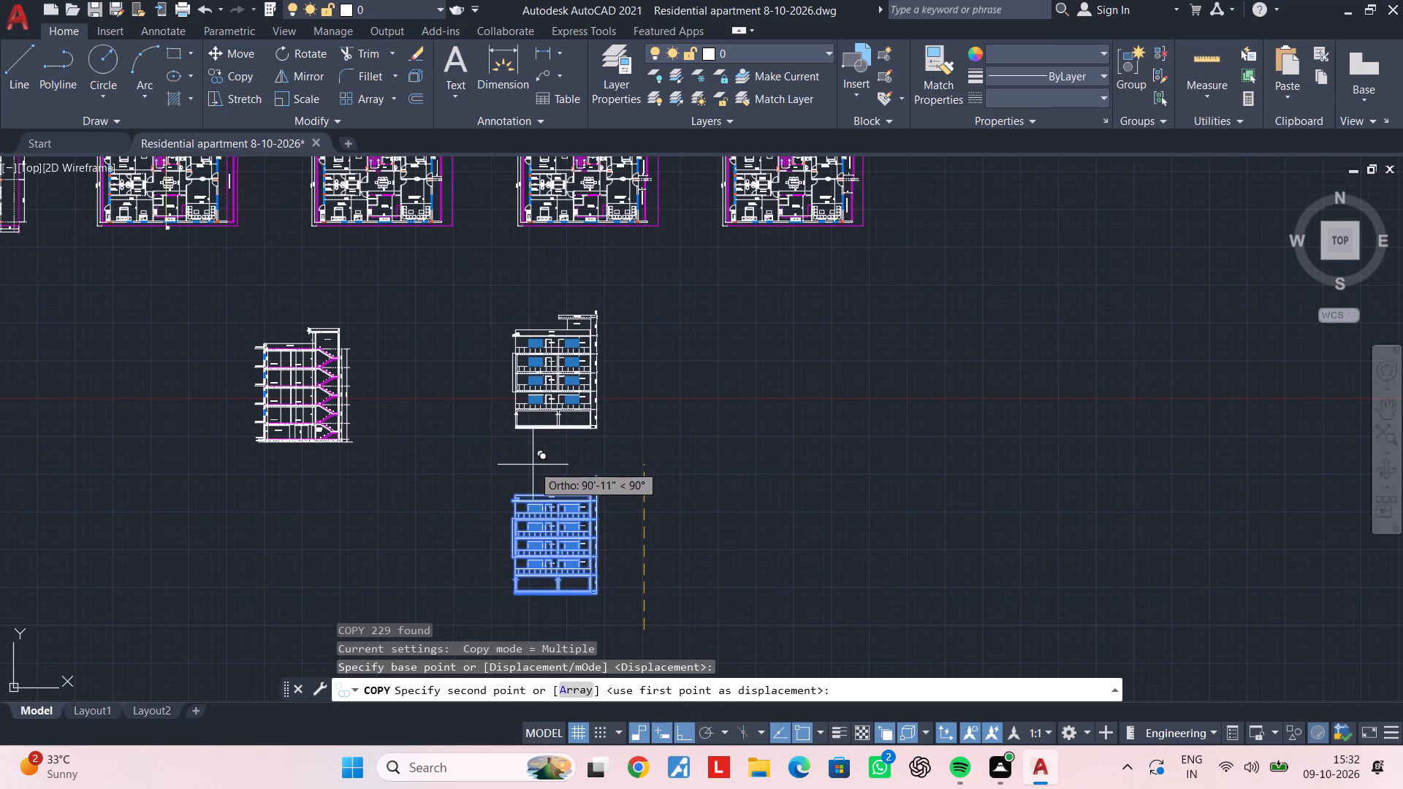
key("Escape")
Erase the original front elevation below its new copy.
left_click(460, 458)
left_click(657, 627)
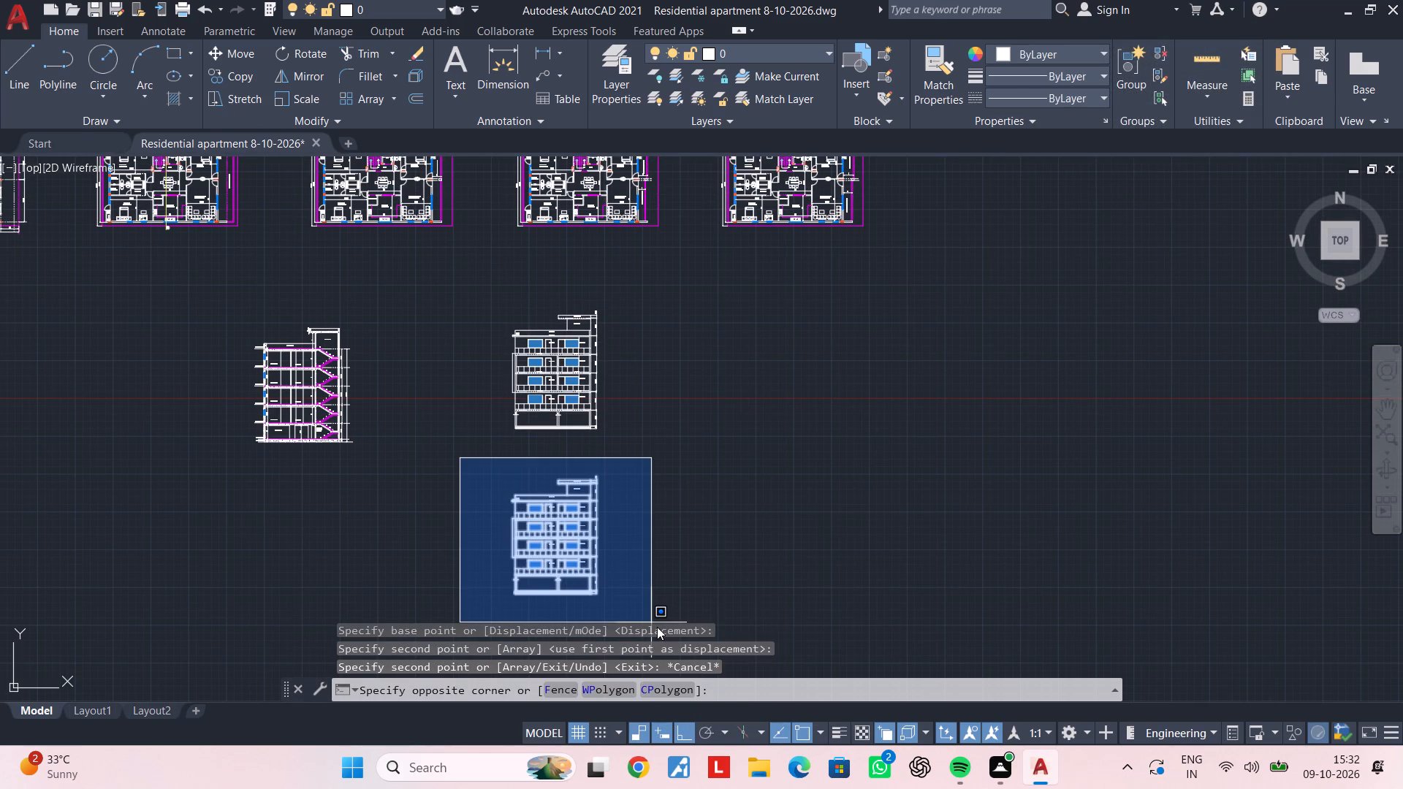
left_click(651, 603)
key("Delete")
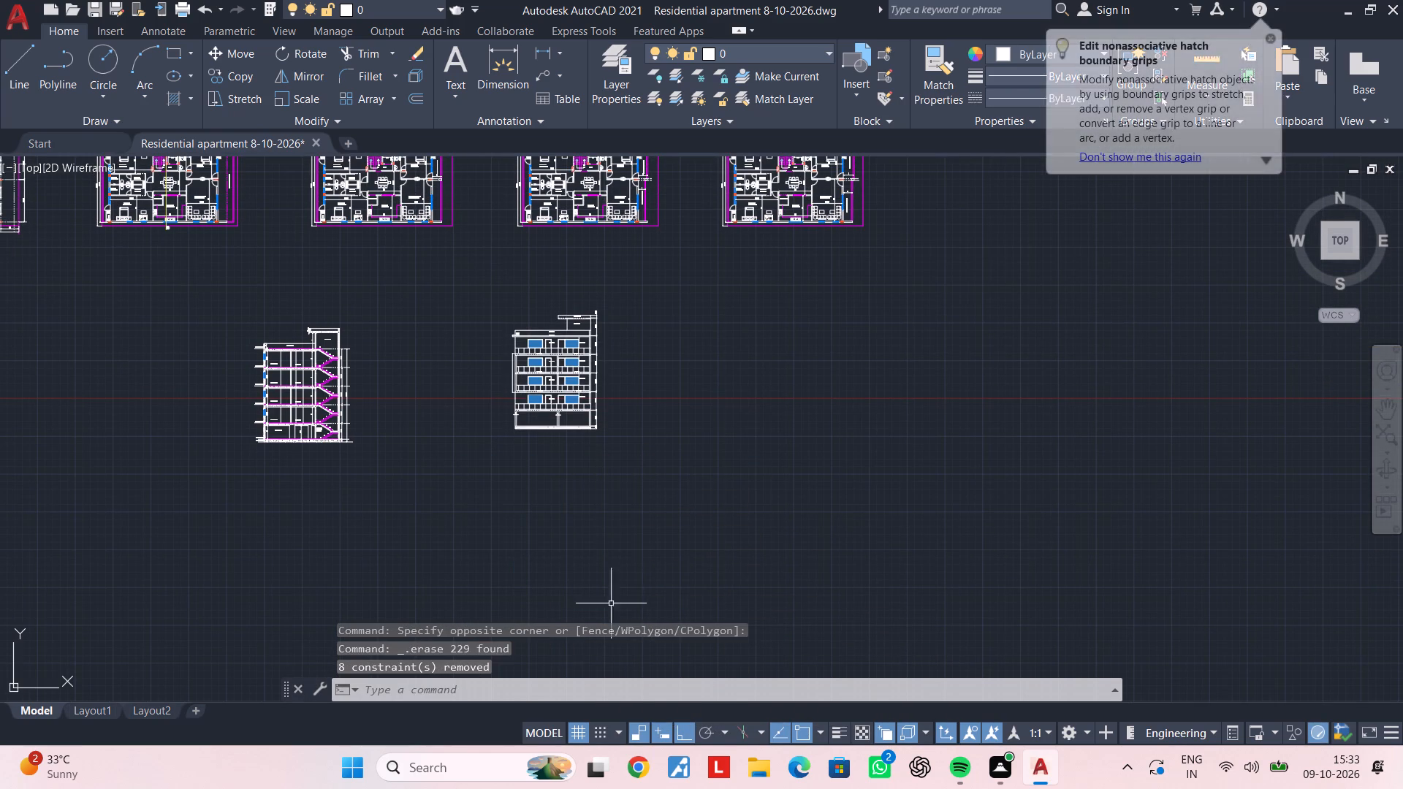
Copy the 23'-4.5"X14'-0" bedroom label from the floor plan beside the parking plan to just below the section's LVL +0'-0" line.
middle_click_drag(208, 485, 387, 664)
key("Escape")
key("Escape")
middle_click_drag(151, 462, 235, 484)
key("Escape")
key("Escape")
scroll(194, 416, "up", 2)
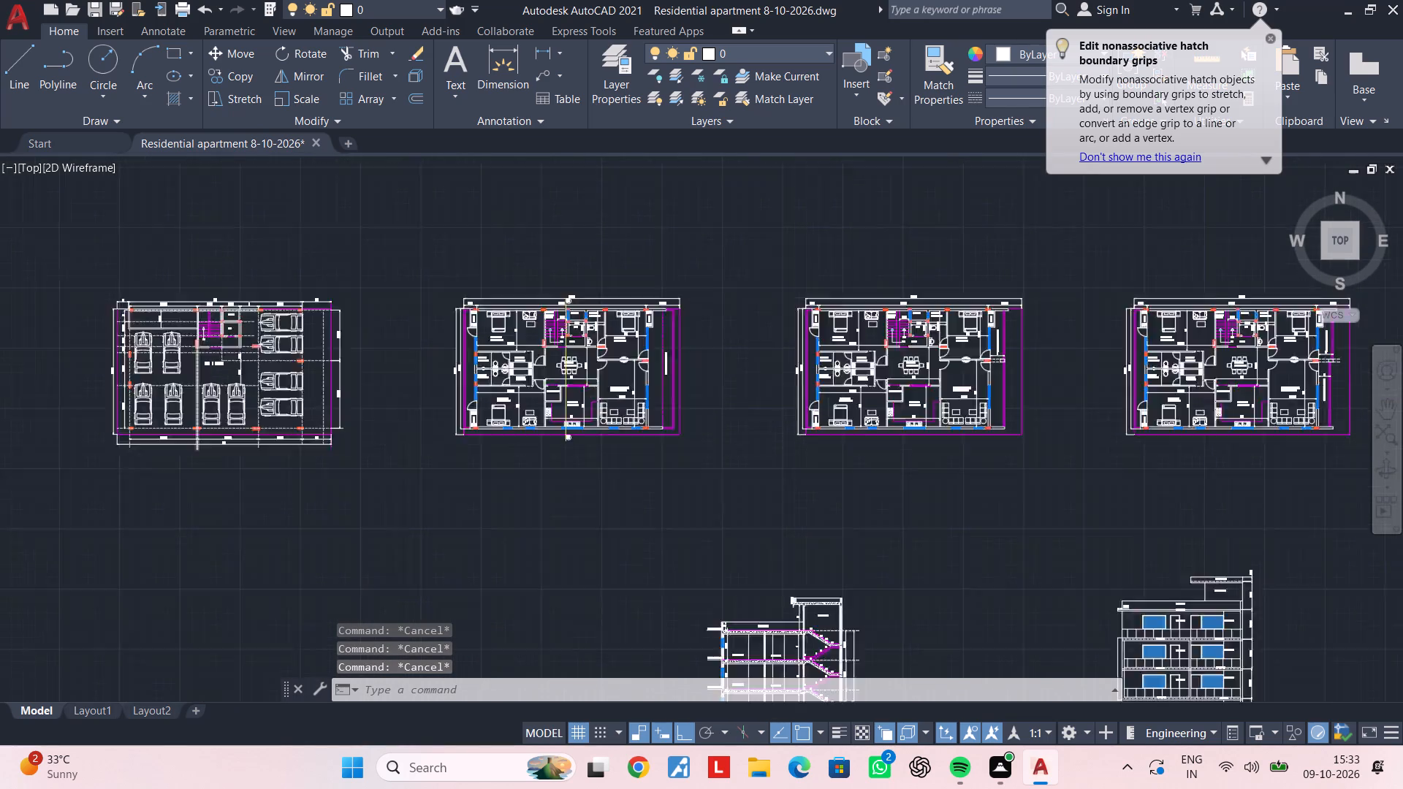
scroll(201, 408, "up", 1)
scroll(183, 408, "down", 1)
middle_click_drag(184, 411, 216, 524)
middle_click_drag(237, 443, 252, 422)
key("Escape")
key("Escape")
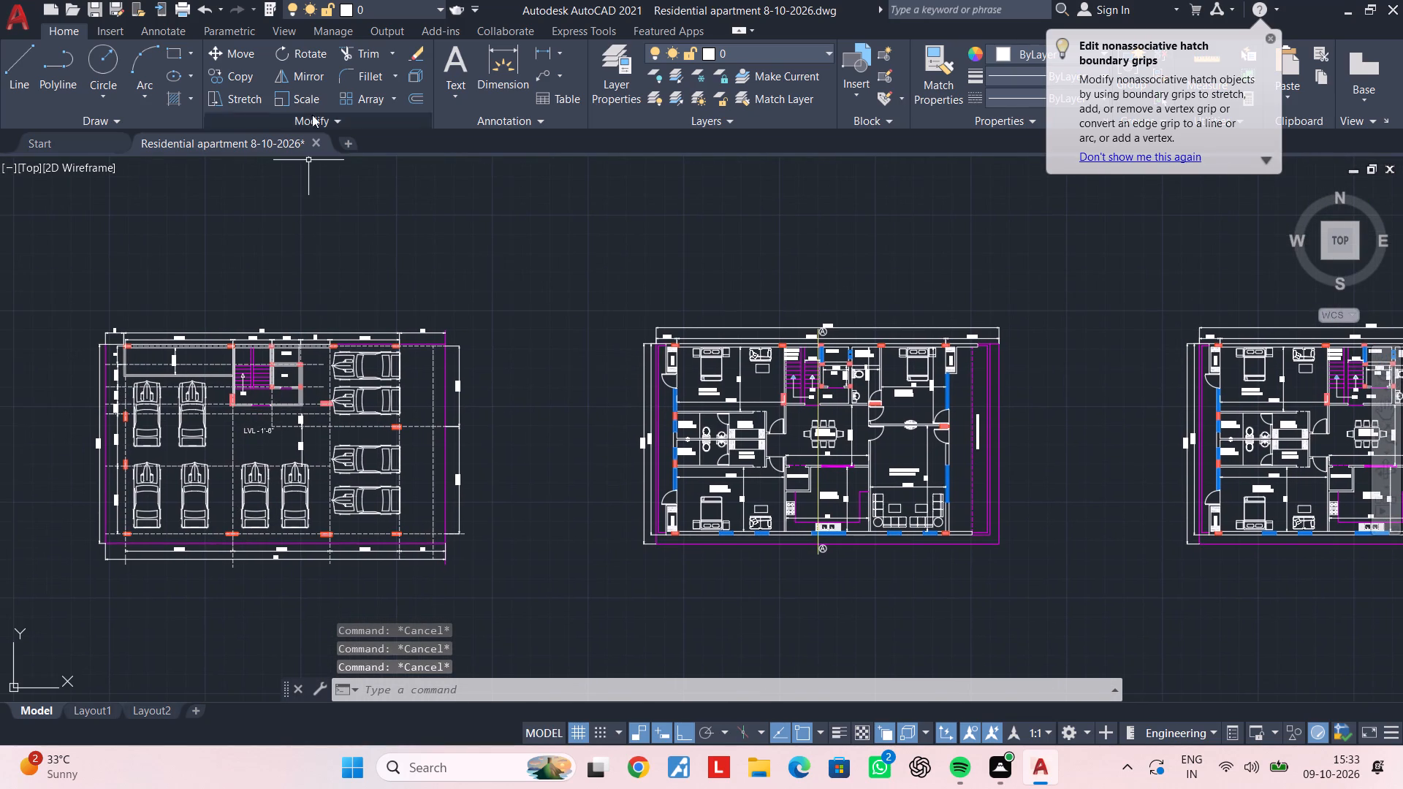
key("Escape")
key("Escape")
key("Escape")
scroll(742, 497, "up", 3)
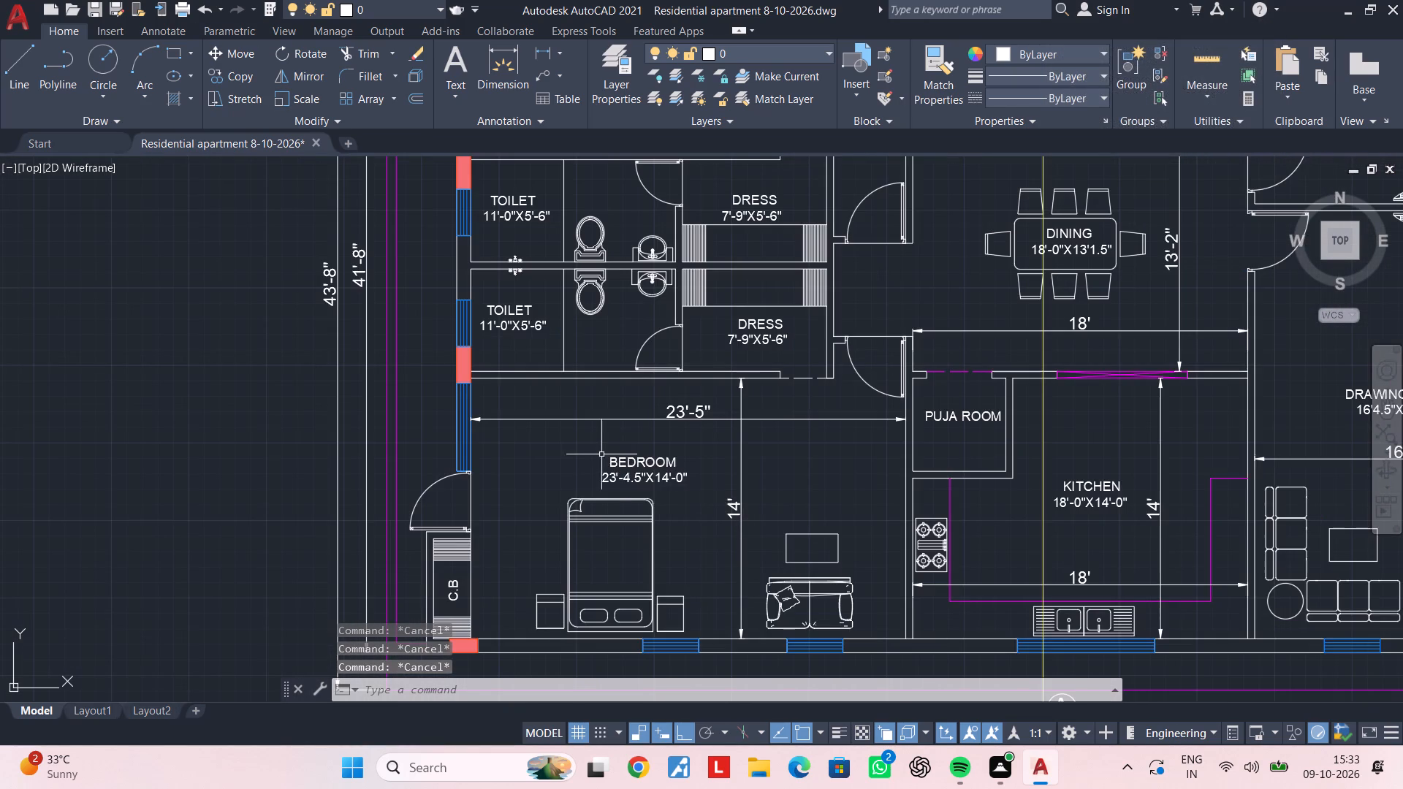
left_click(624, 481)
key("c")
type("O")
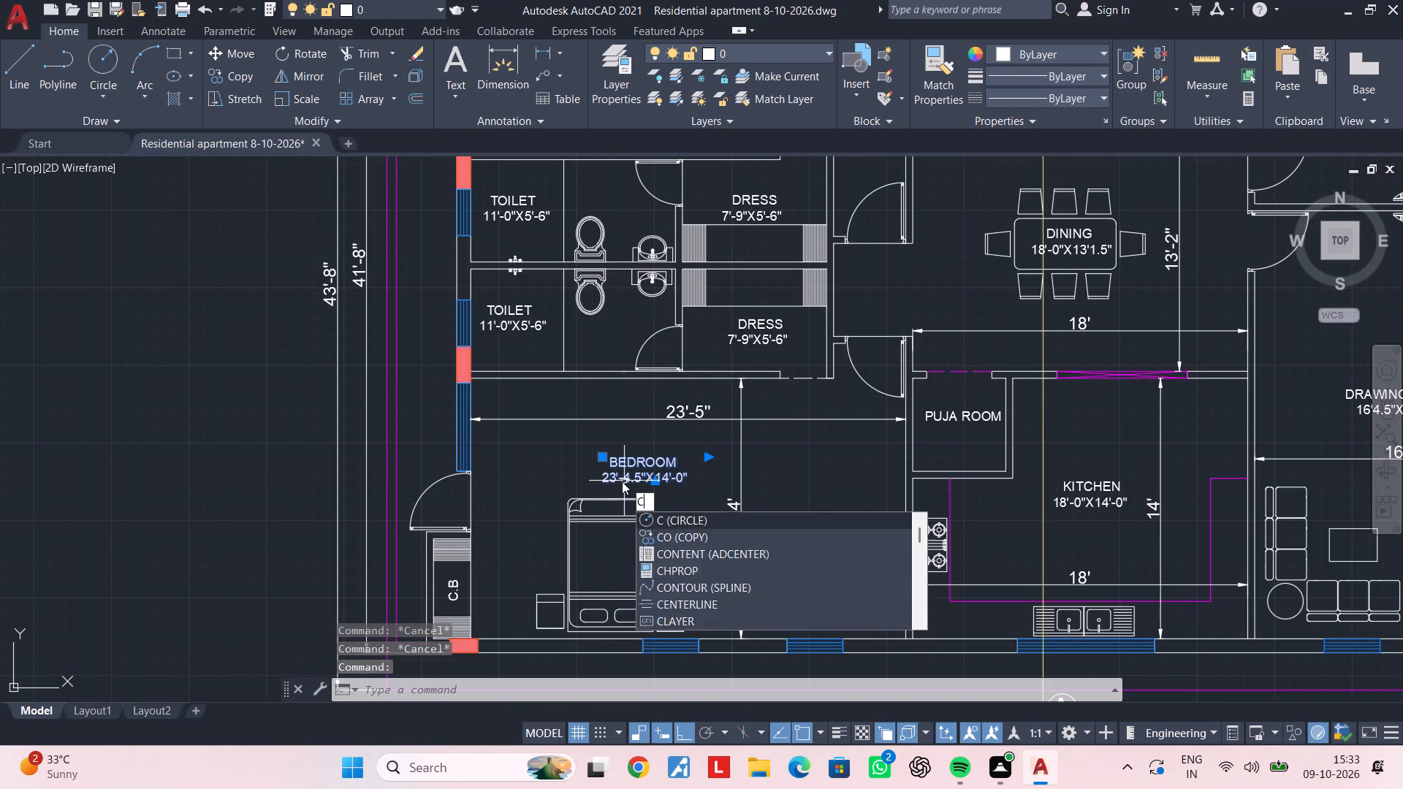
key("space")
left_click(639, 476)
scroll(243, 554, "down", 2)
middle_click_drag(243, 554, 656, 422)
scroll(517, 481, "down", 2)
middle_click_drag(546, 473, 571, 457)
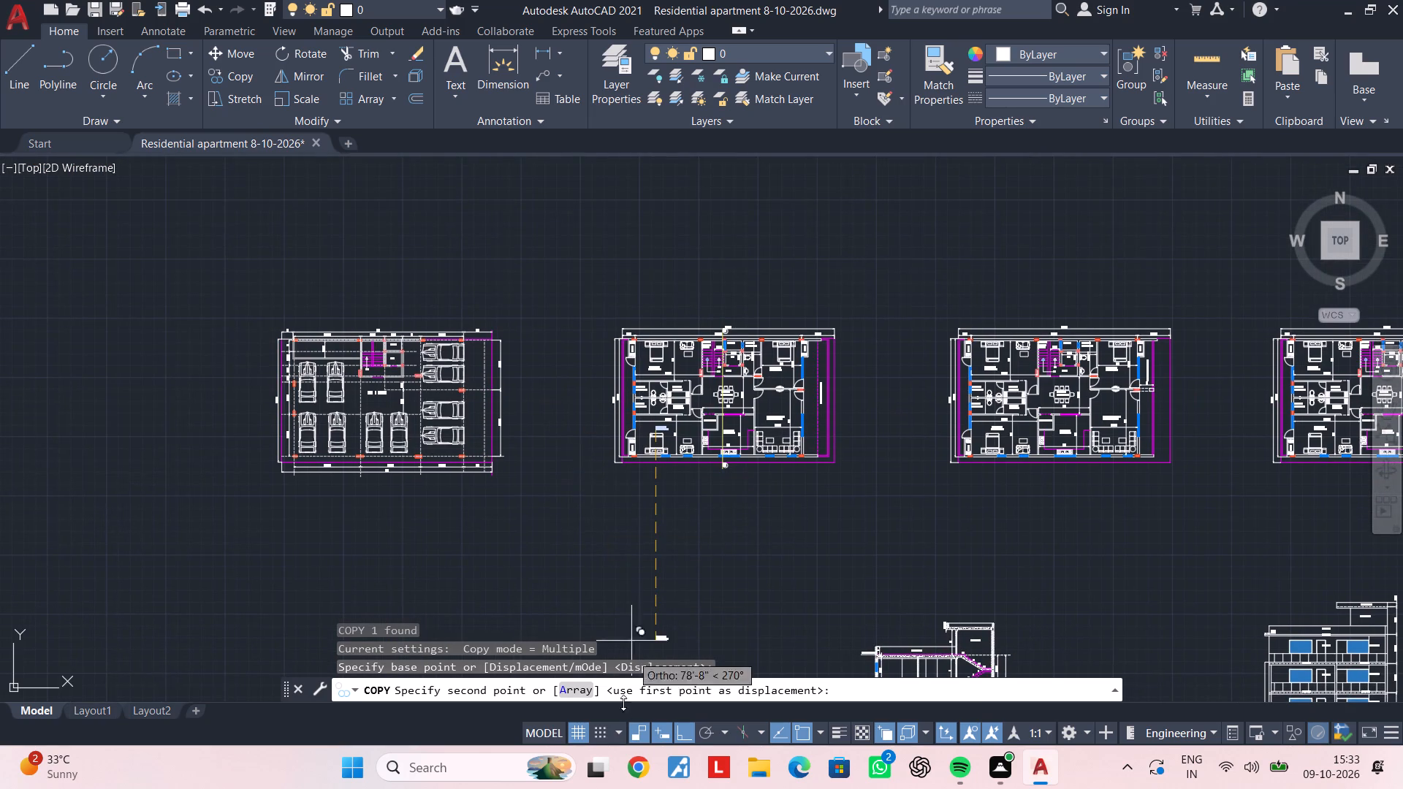
left_click(679, 738)
middle_click_drag(782, 571, 507, 254)
scroll(596, 496, "up", 2)
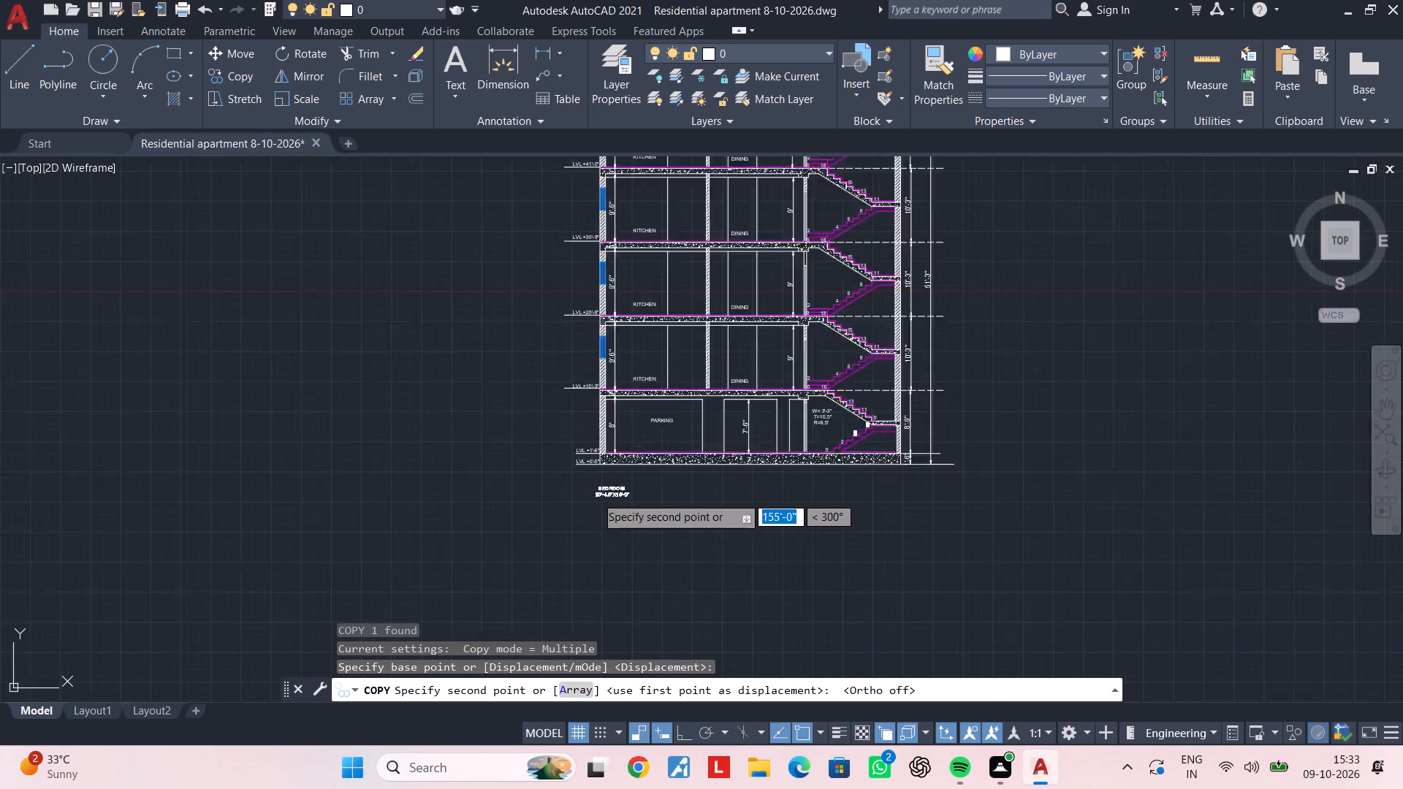
scroll(596, 496, "up", 3)
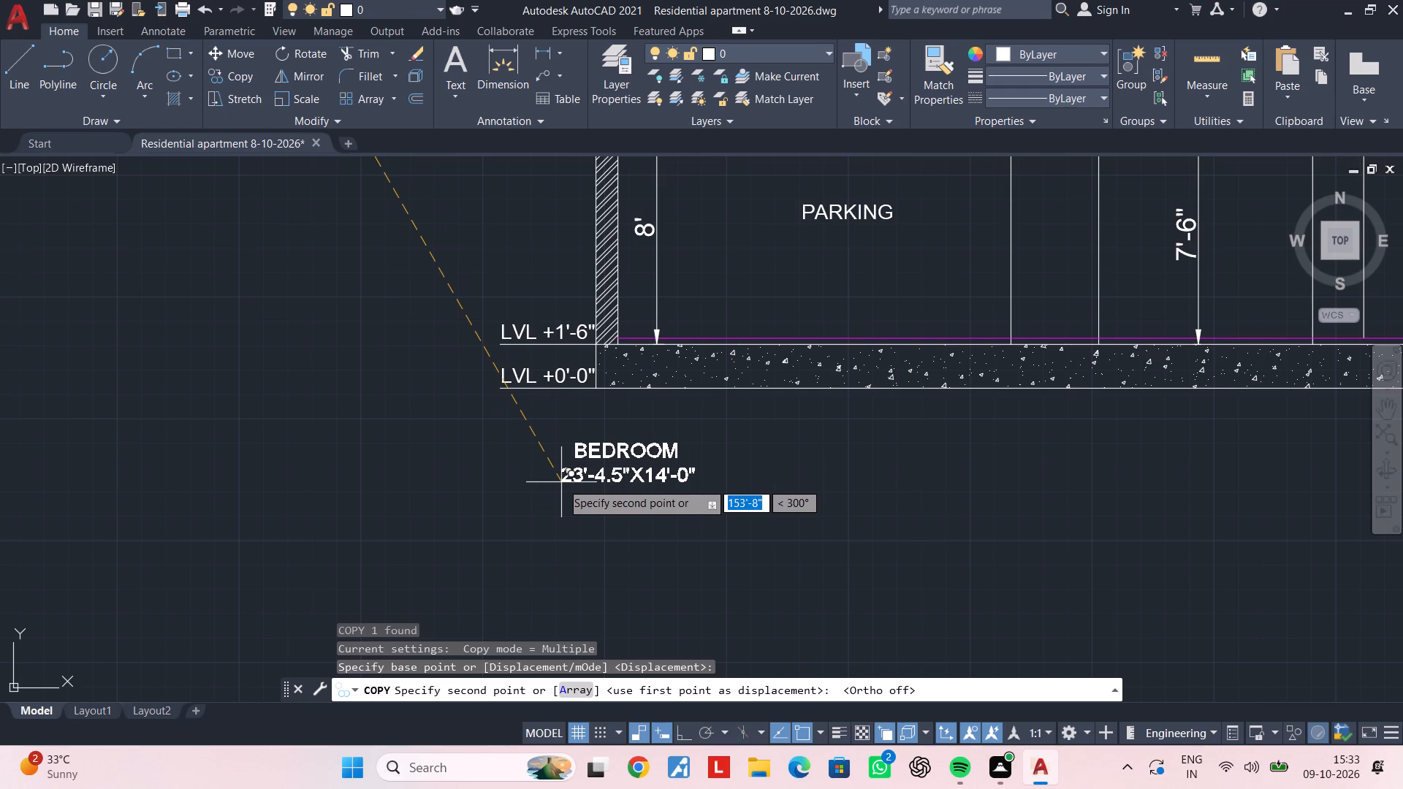
left_click(606, 480)
key("Escape")
key("Escape")
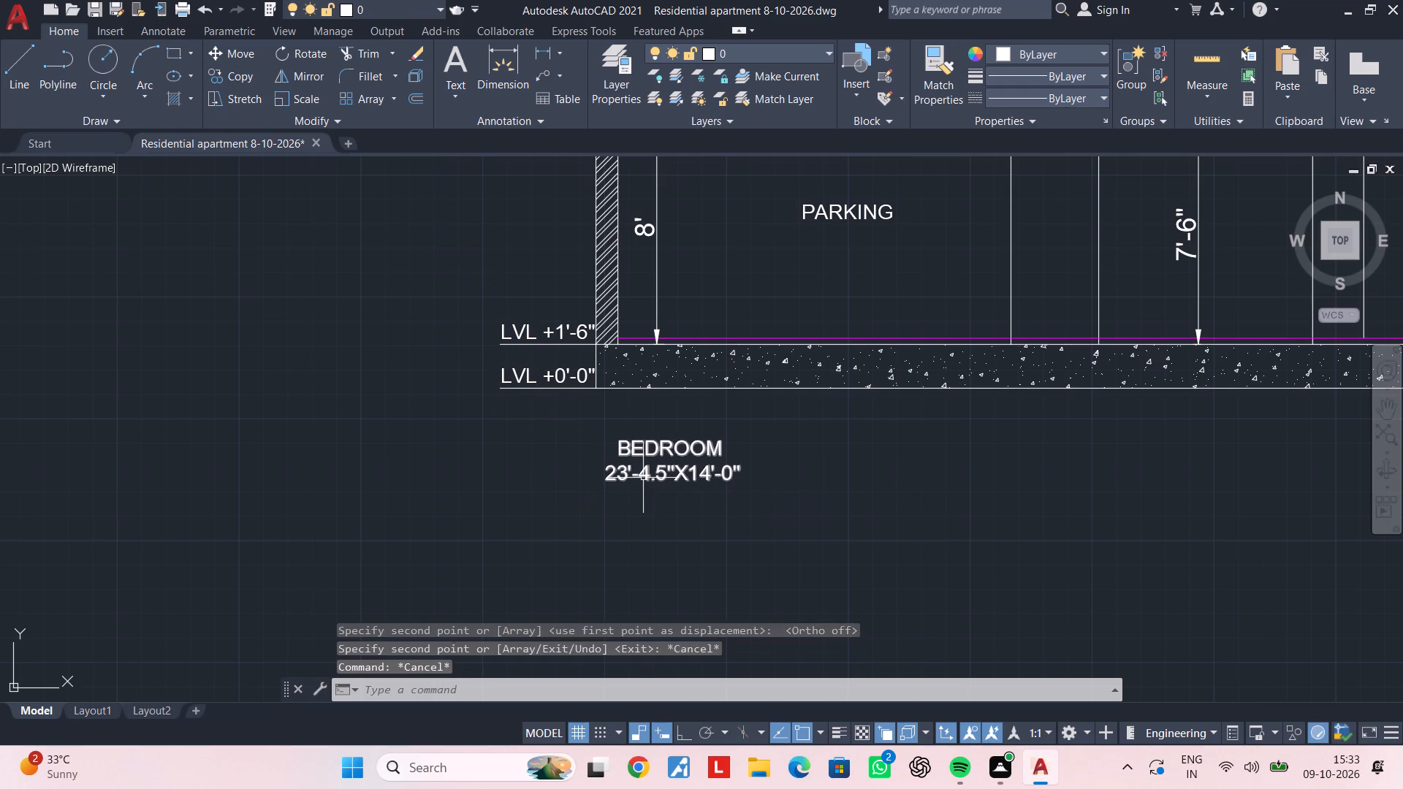
Replace the copied label's text under the section with the title "SECTION -AA".
double_click(643, 477)
scroll(645, 477, "up", 2)
left_click_drag(945, 462, 564, 442)
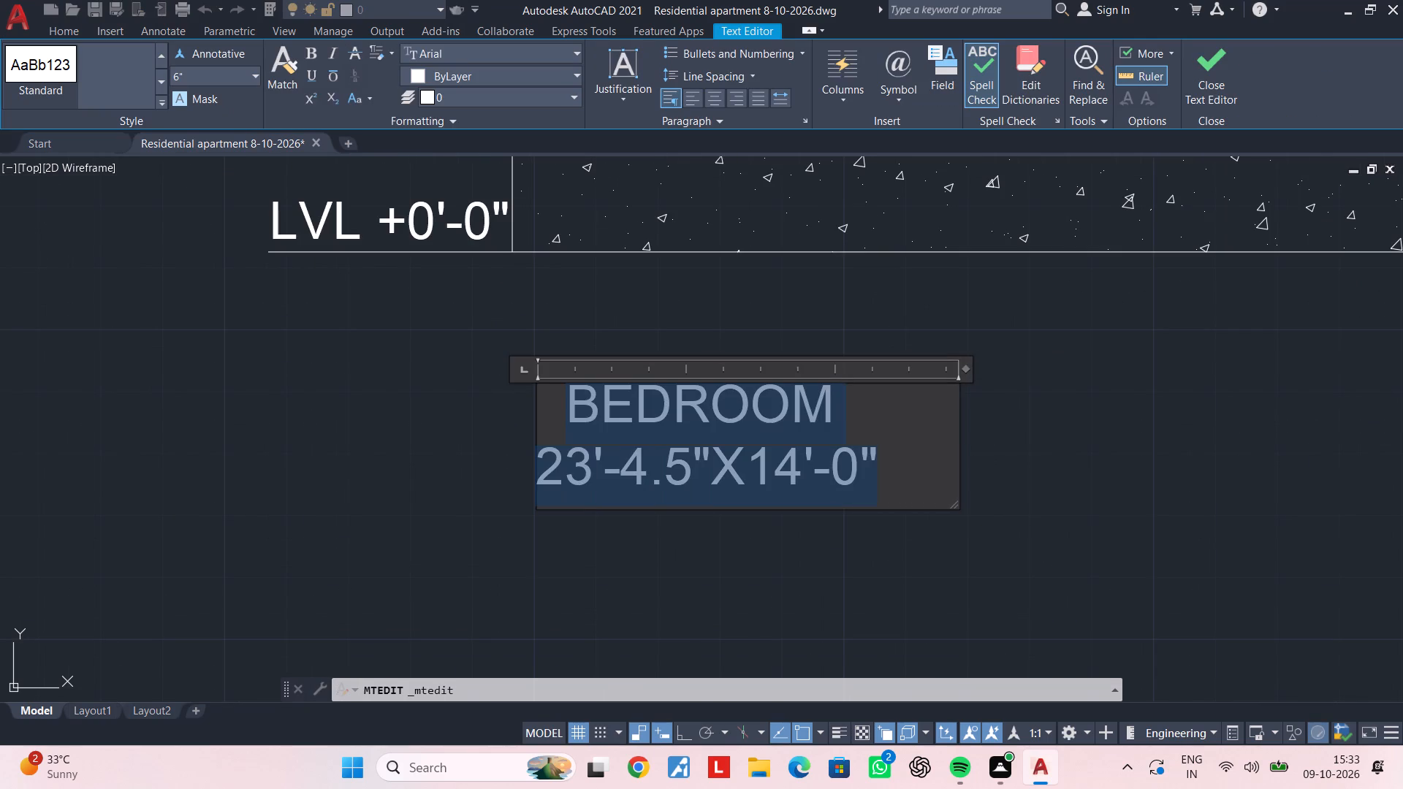
left_click_drag(564, 442, 546, 420)
key("BackSpace")
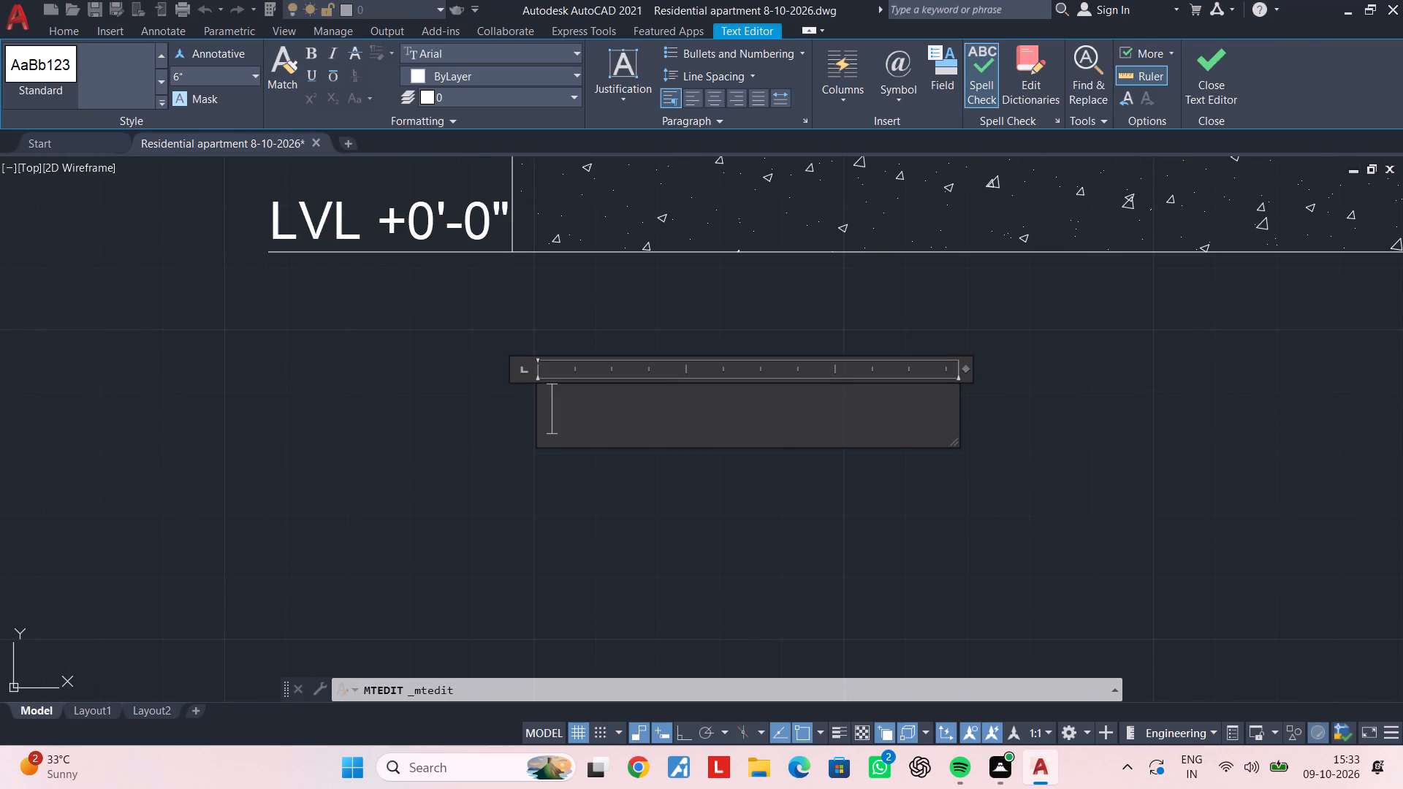
type("SECTION")
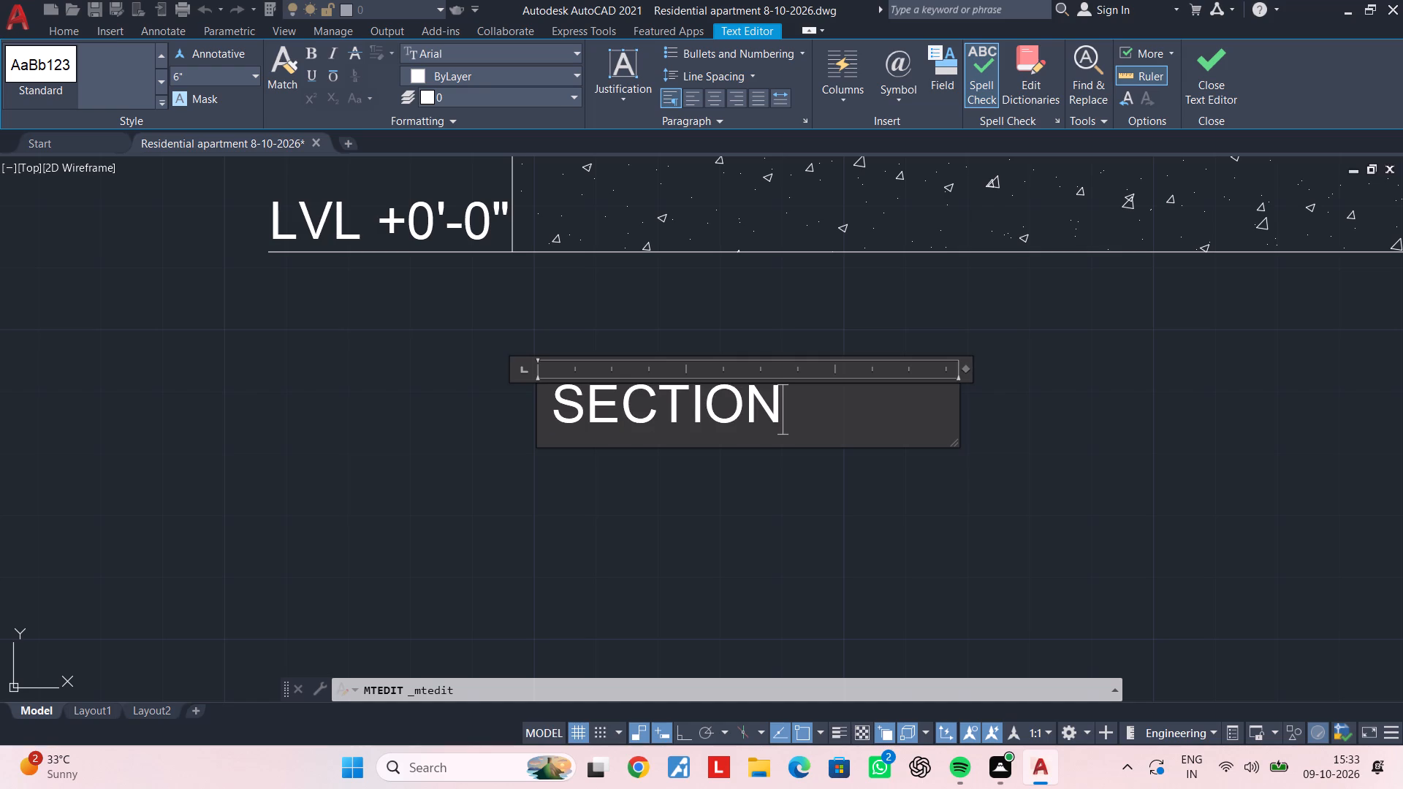
key("space")
type("-")
type("AA")
left_click(560, 511)
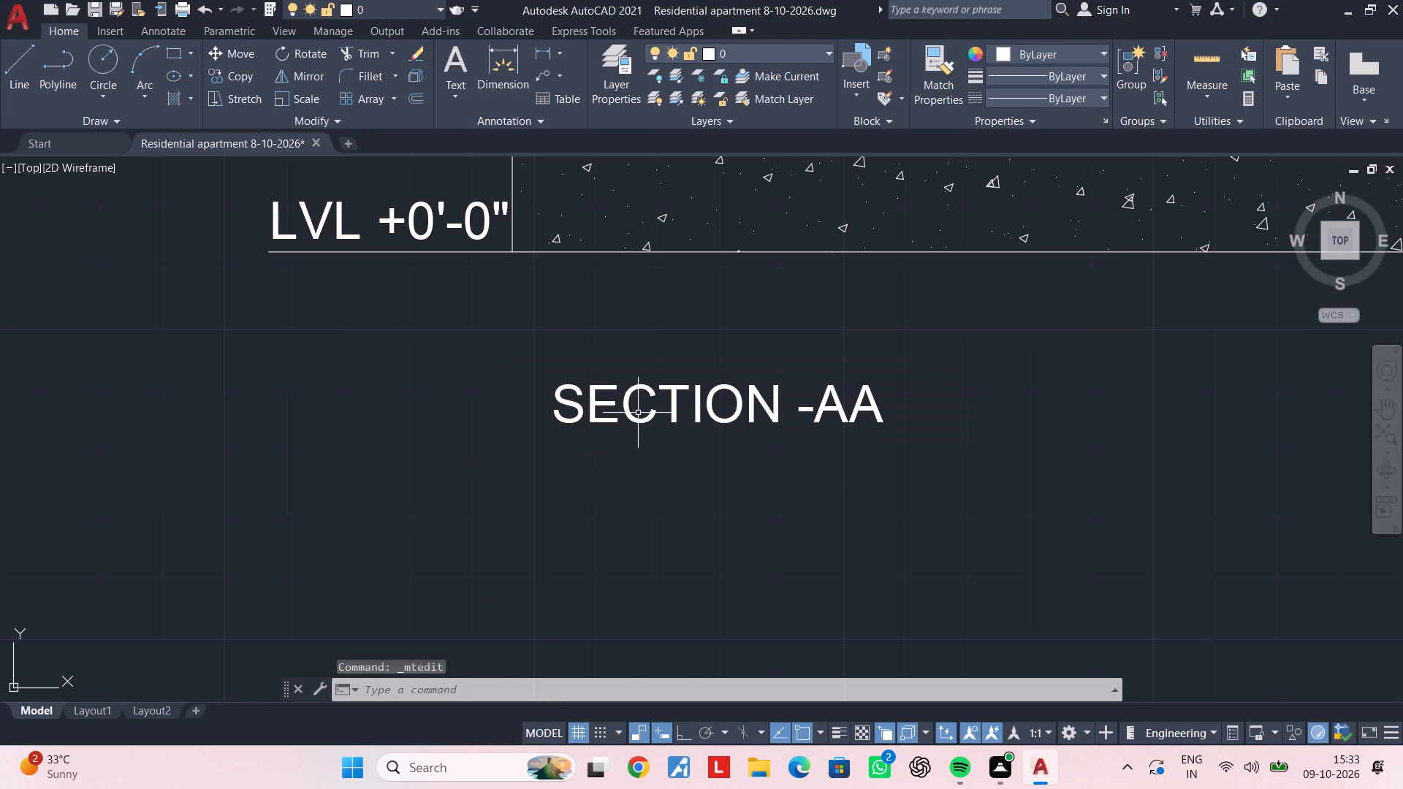
Set the SECTION -AA title's text height to 1'.
left_click(638, 413)
left_click(626, 430)
right_click(637, 418)
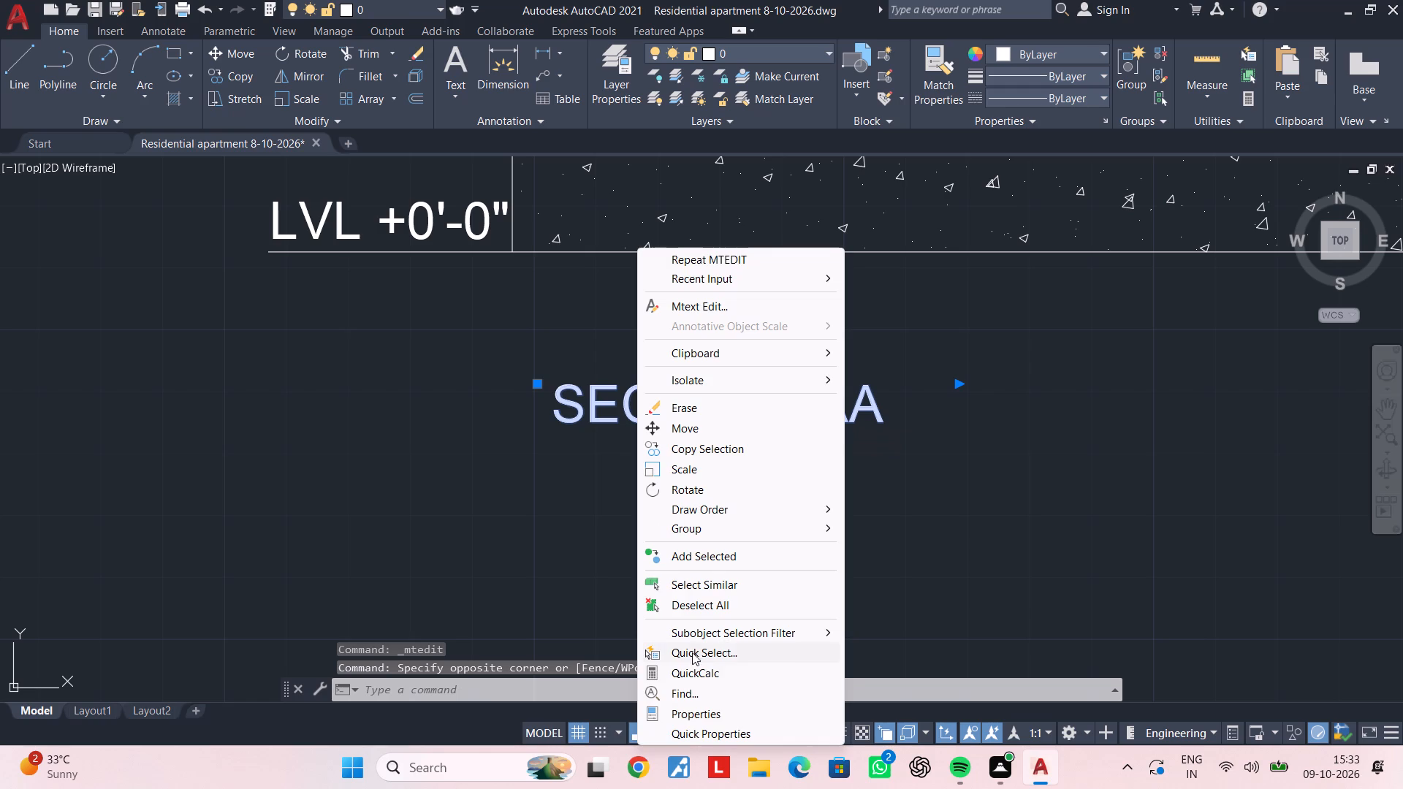
left_click(712, 710)
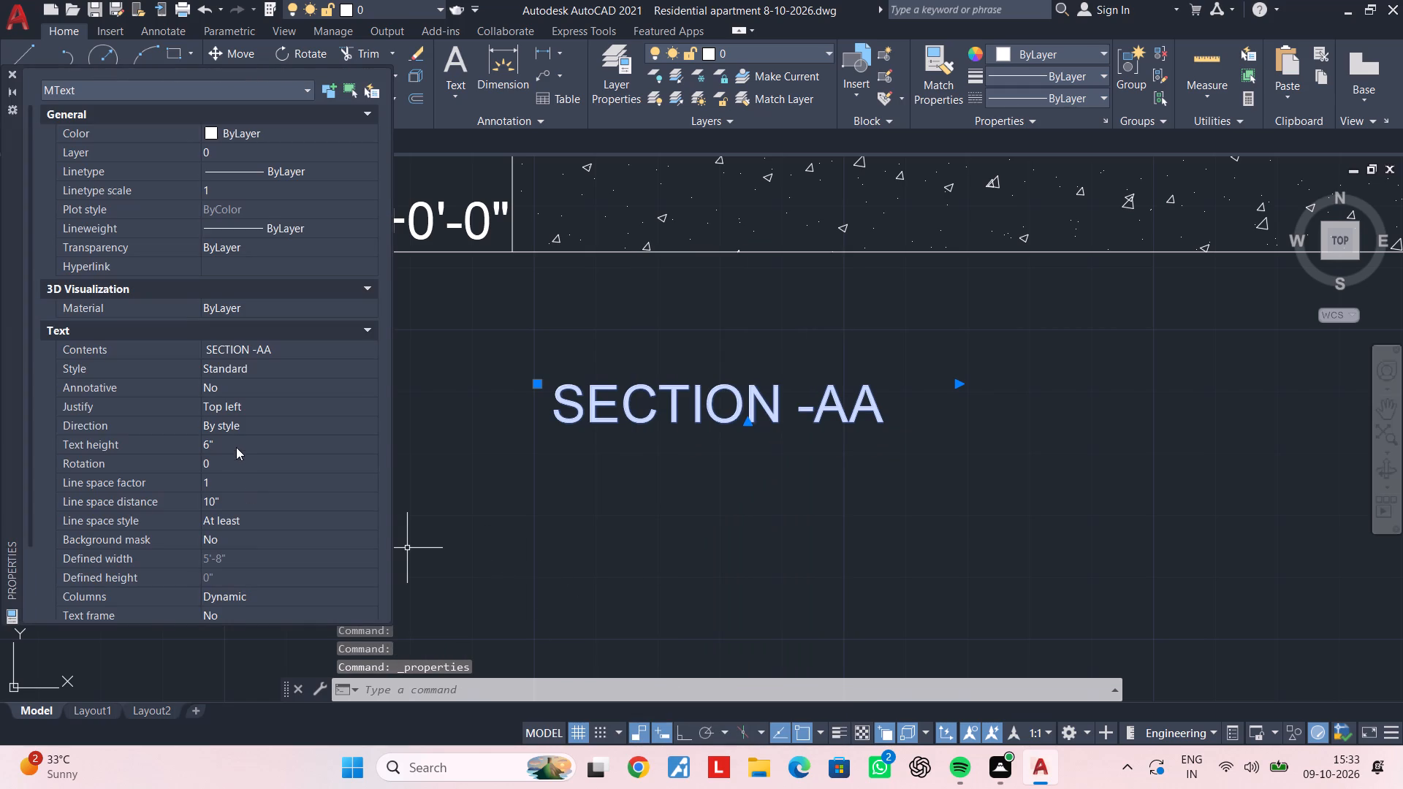
left_click_drag(234, 443, 158, 445)
key("BackSpace")
type("1'")
key("Return")
left_click(9, 72)
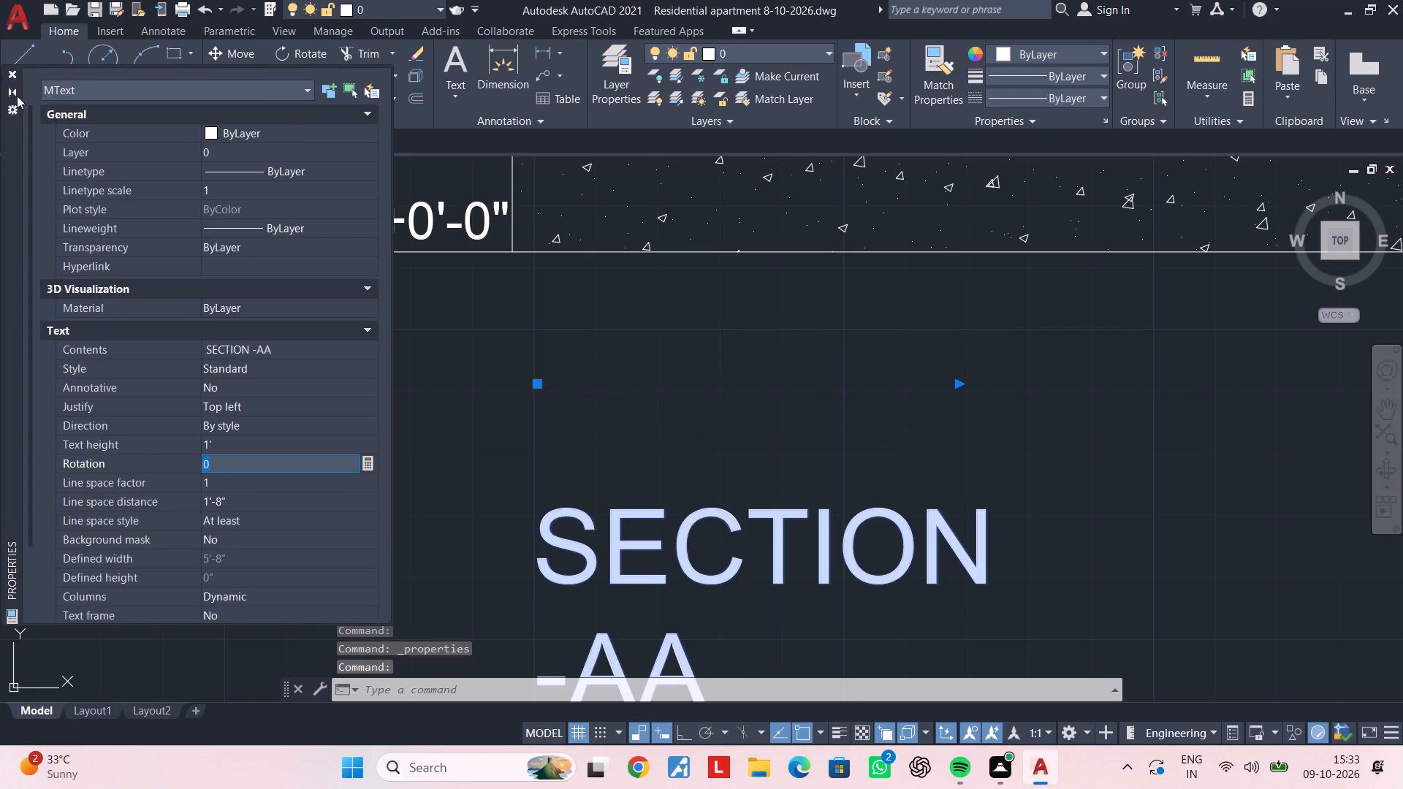
Widen the SECTION -AA title's text box so the title fits on one line.
key("Escape")
scroll(626, 432, "down", 2)
middle_click_drag(687, 458, 309, 409)
double_click(330, 423)
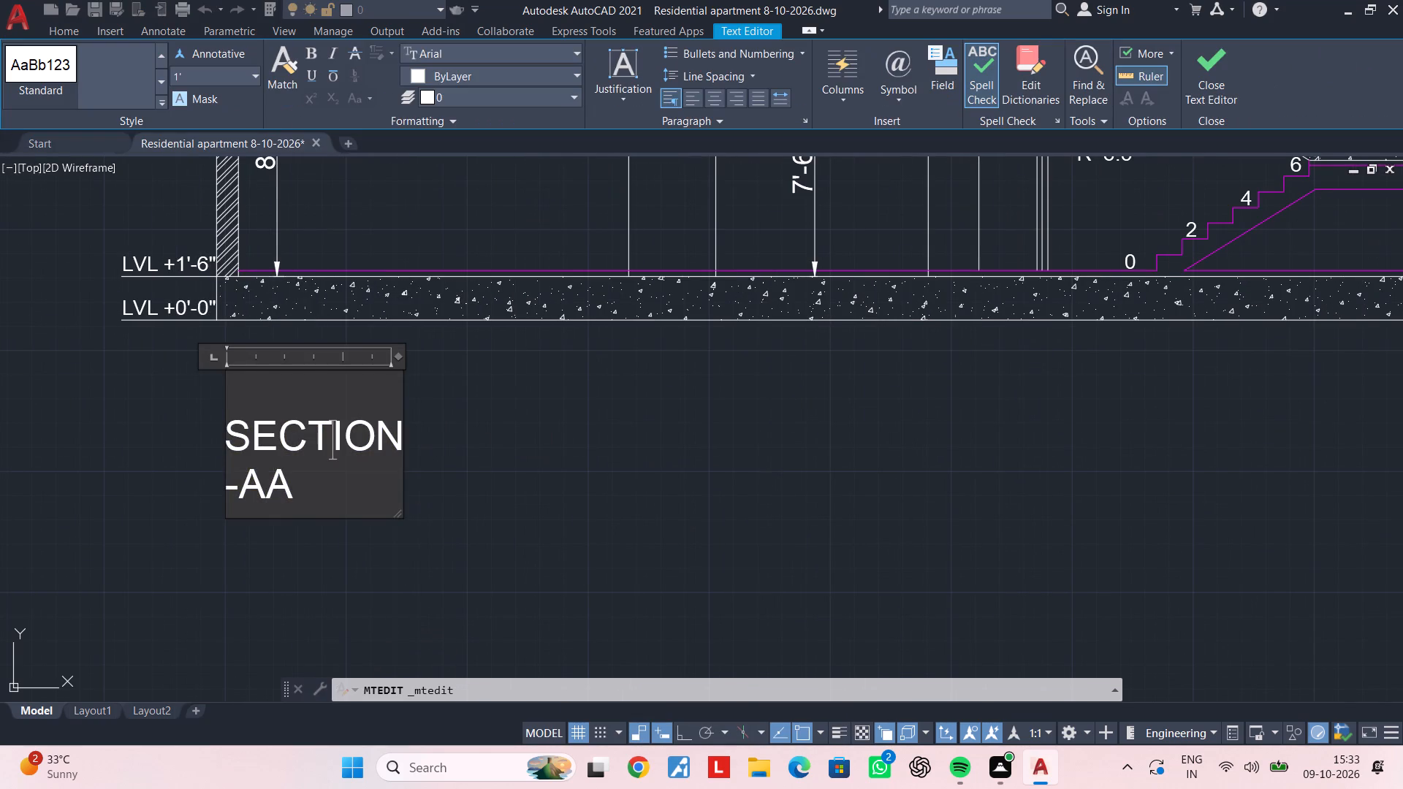
left_click_drag(396, 354, 526, 354)
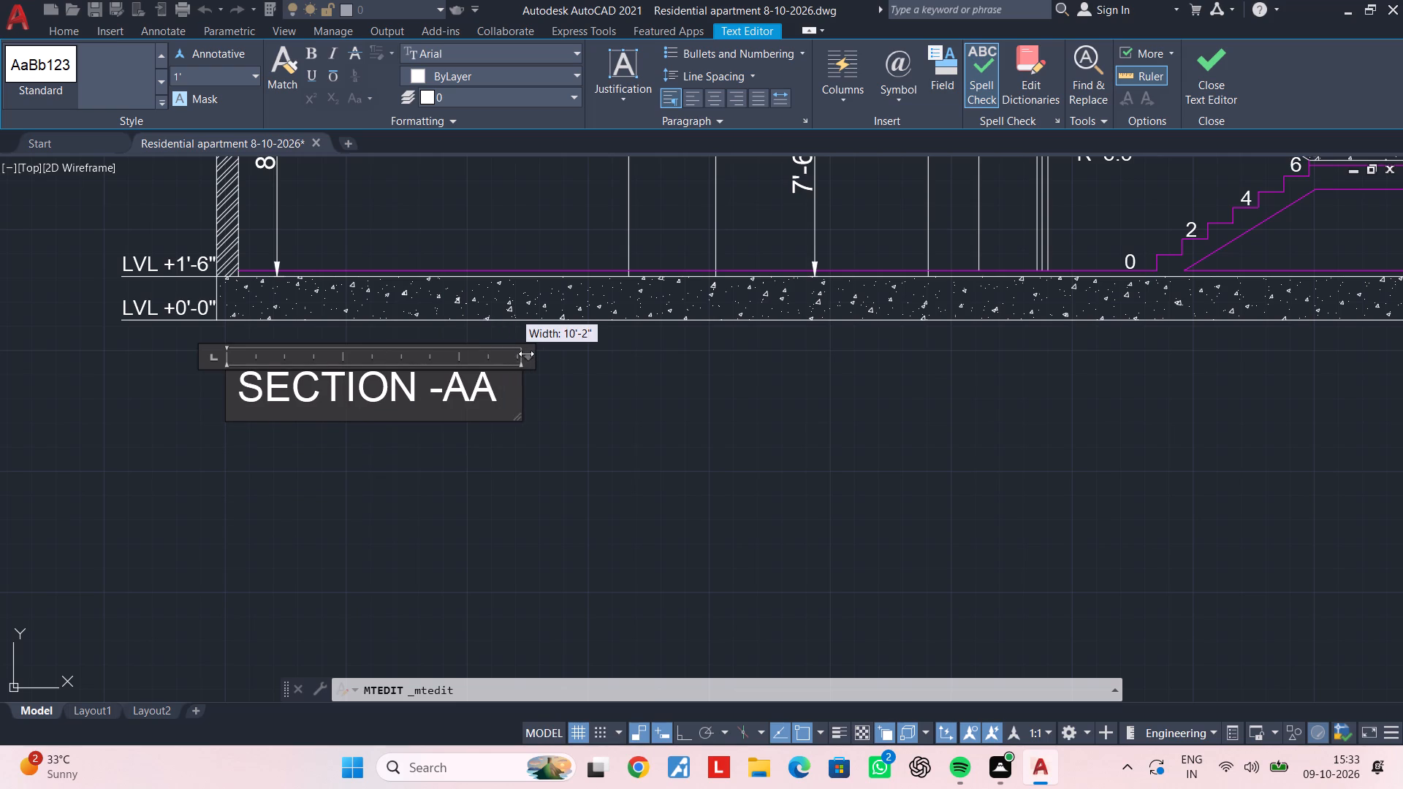
left_click_drag(526, 354, 546, 354)
left_click(571, 494)
scroll(571, 494, "down", 5)
middle_click_drag(601, 492, 492, 501)
key("Escape")
scroll(450, 503, "up", 1)
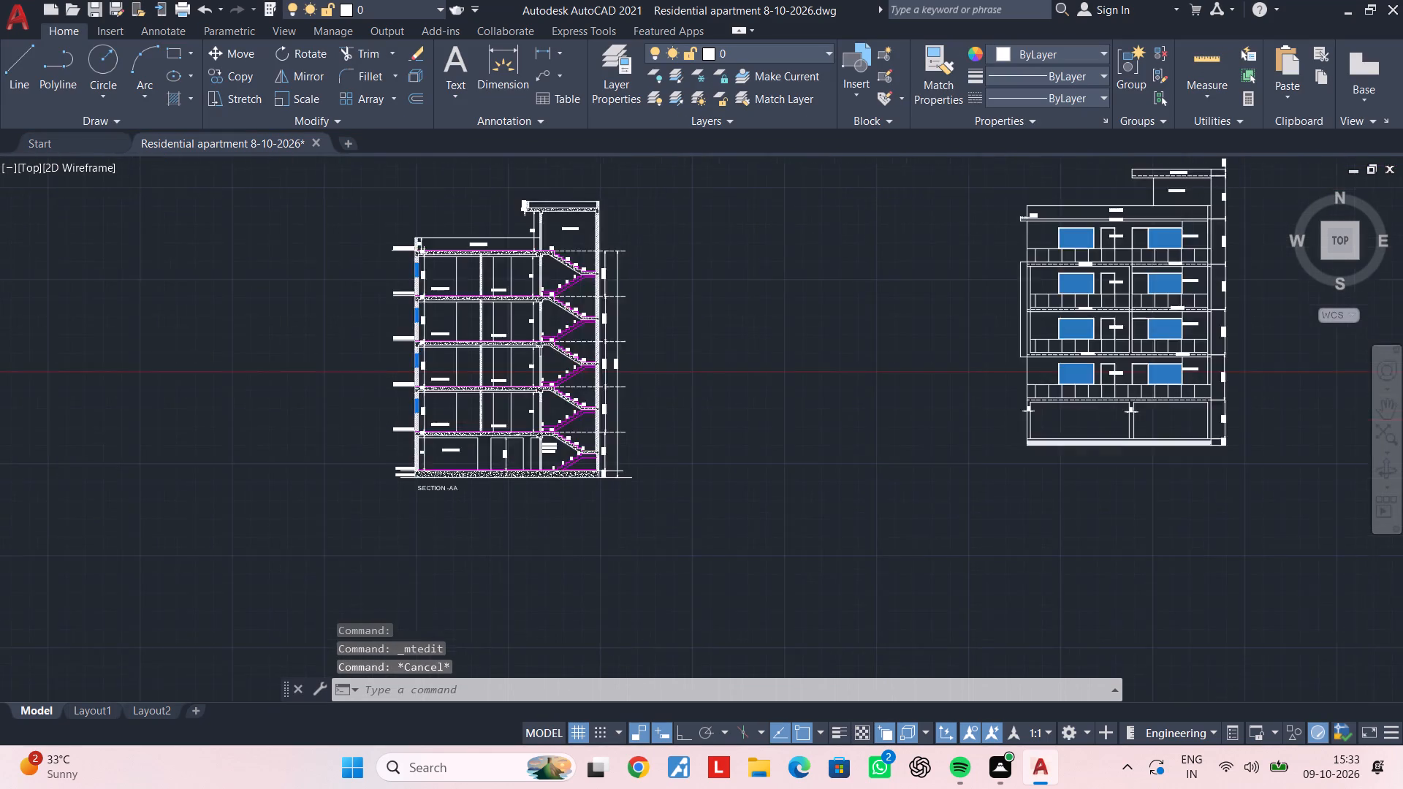
Copy the SECTION -AA title to just below the base of the front elevation, near its first column.
scroll(450, 503, "up", 3)
scroll(449, 491, "down", 1)
middle_click_drag(442, 491, 348, 498)
left_click(326, 483)
type("CO")
key("space")
left_click(324, 483)
scroll(710, 464, "down", 3)
middle_click_drag(712, 464, 362, 483)
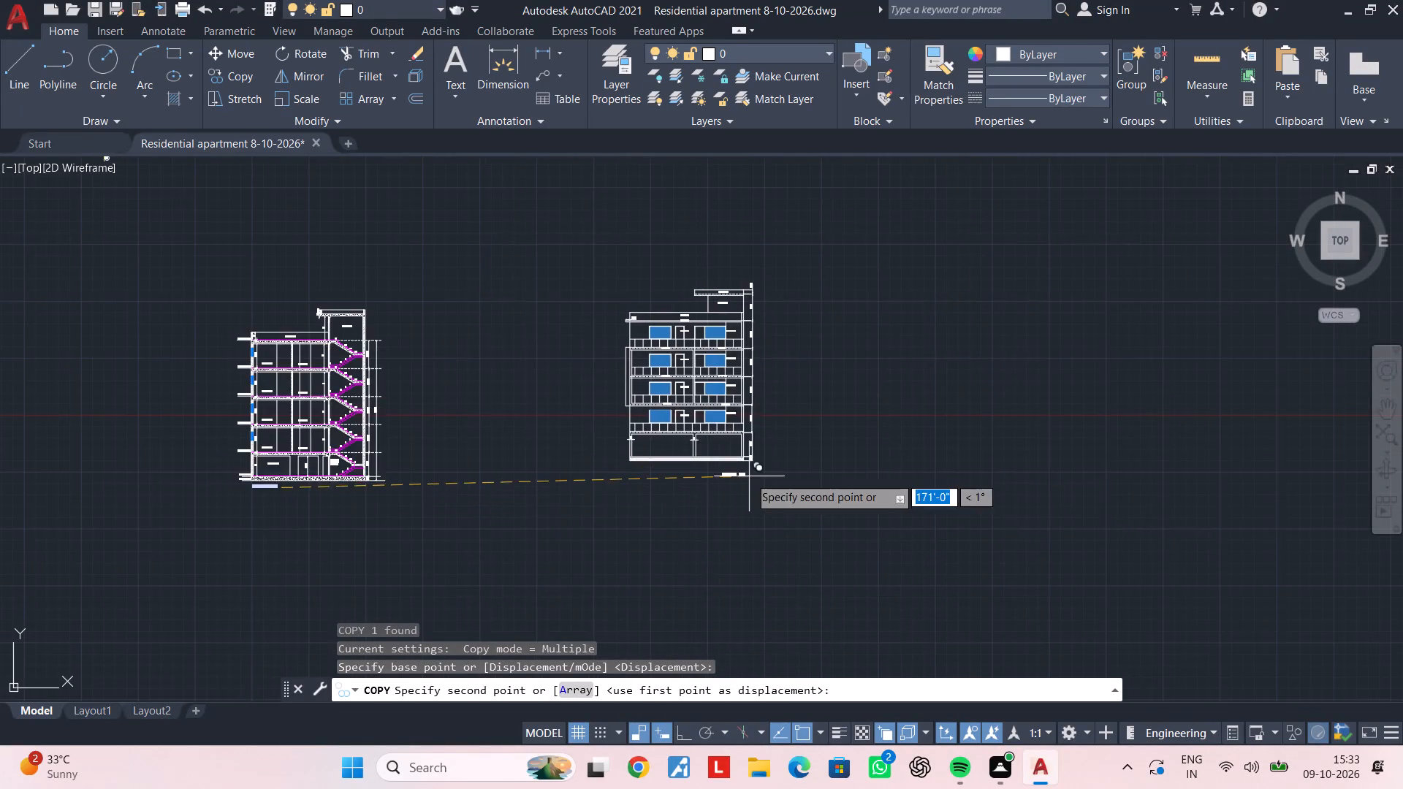
scroll(749, 476, "up", 2)
scroll(539, 462, "up", 2)
left_click(479, 459)
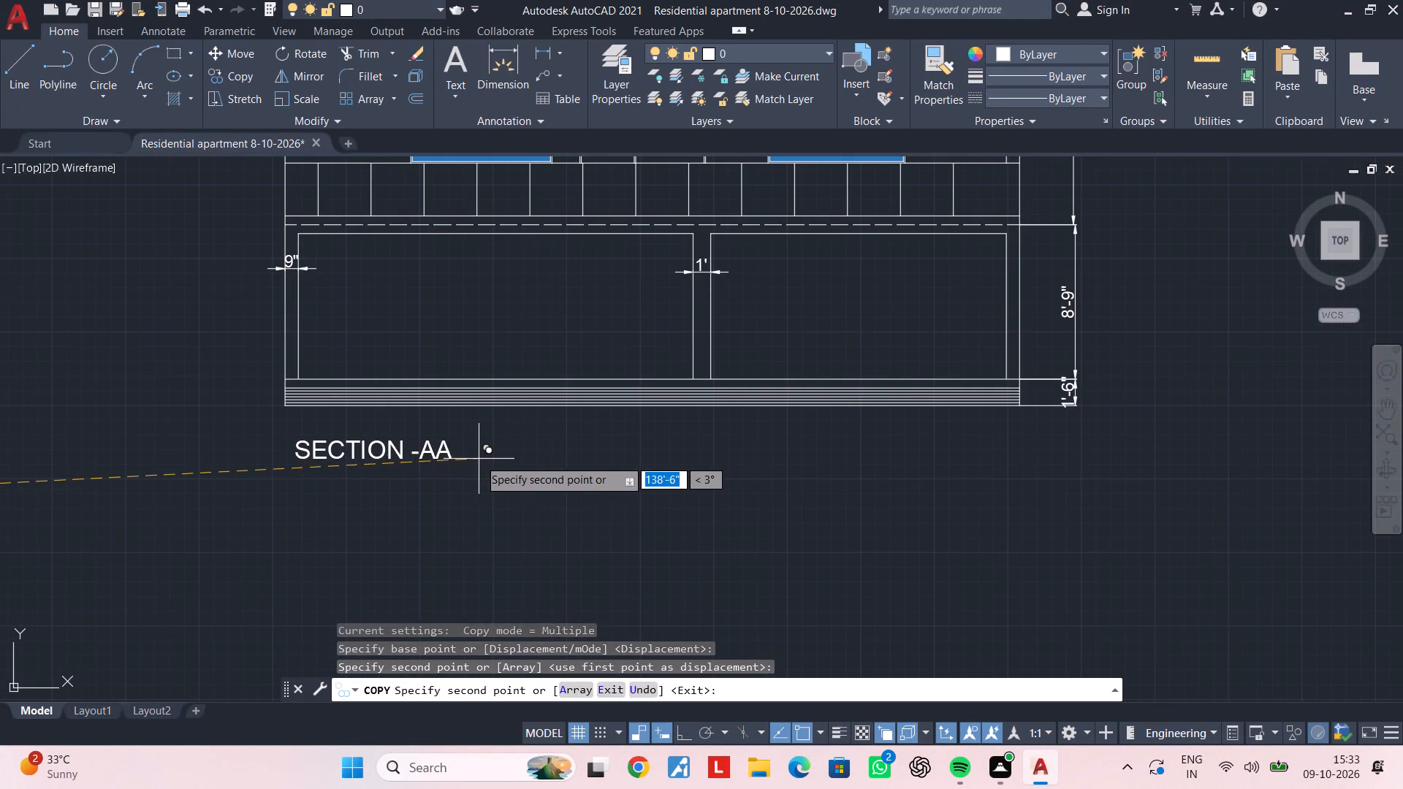
key("Escape")
key("Escape")
Replace the copied title under the front elevation with "FRONT ELEVATION" and widen its text box so it fits on one line.
middle_click_drag(393, 504, 469, 489)
key("Escape")
scroll(469, 489, "up", 1)
key("Escape")
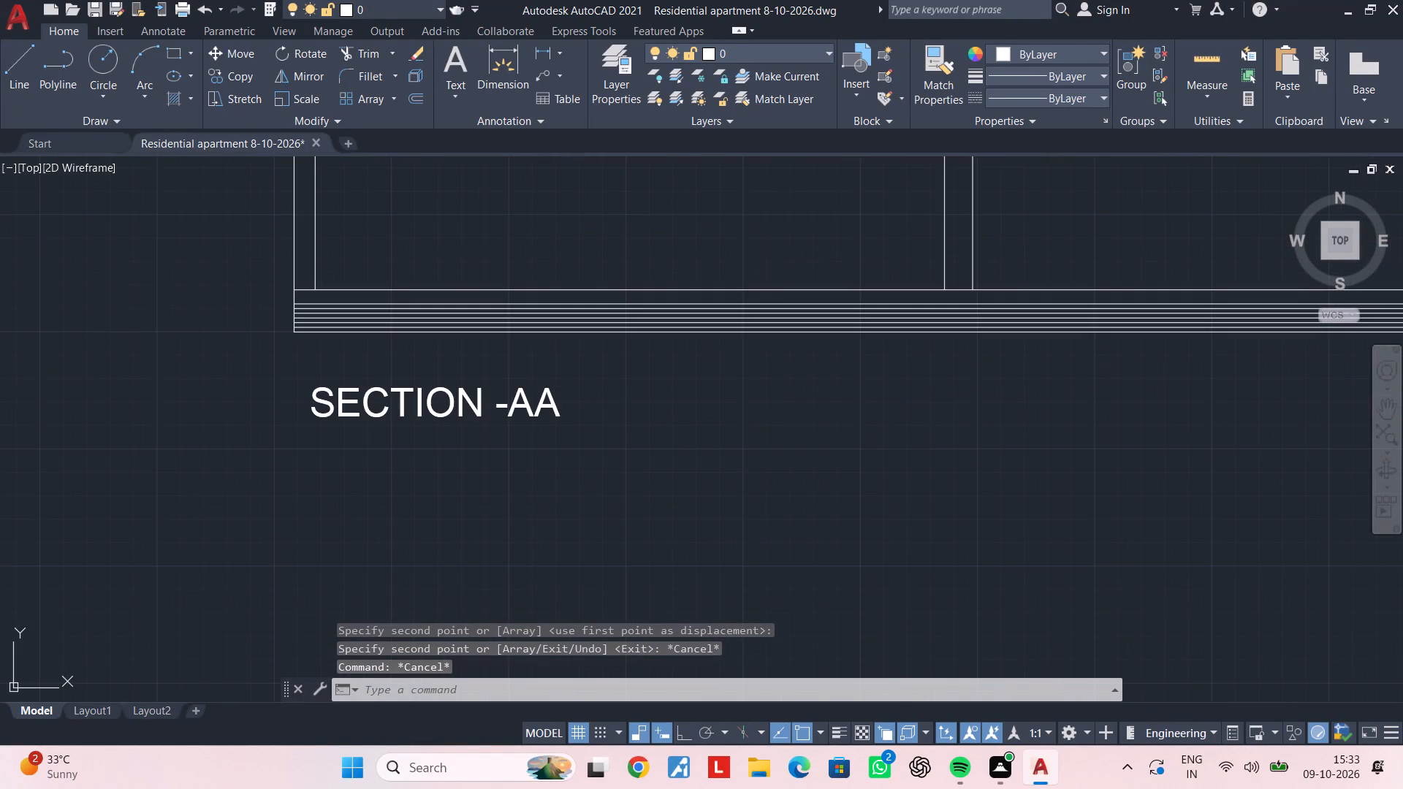
key("Escape")
scroll(354, 412, "up", 1)
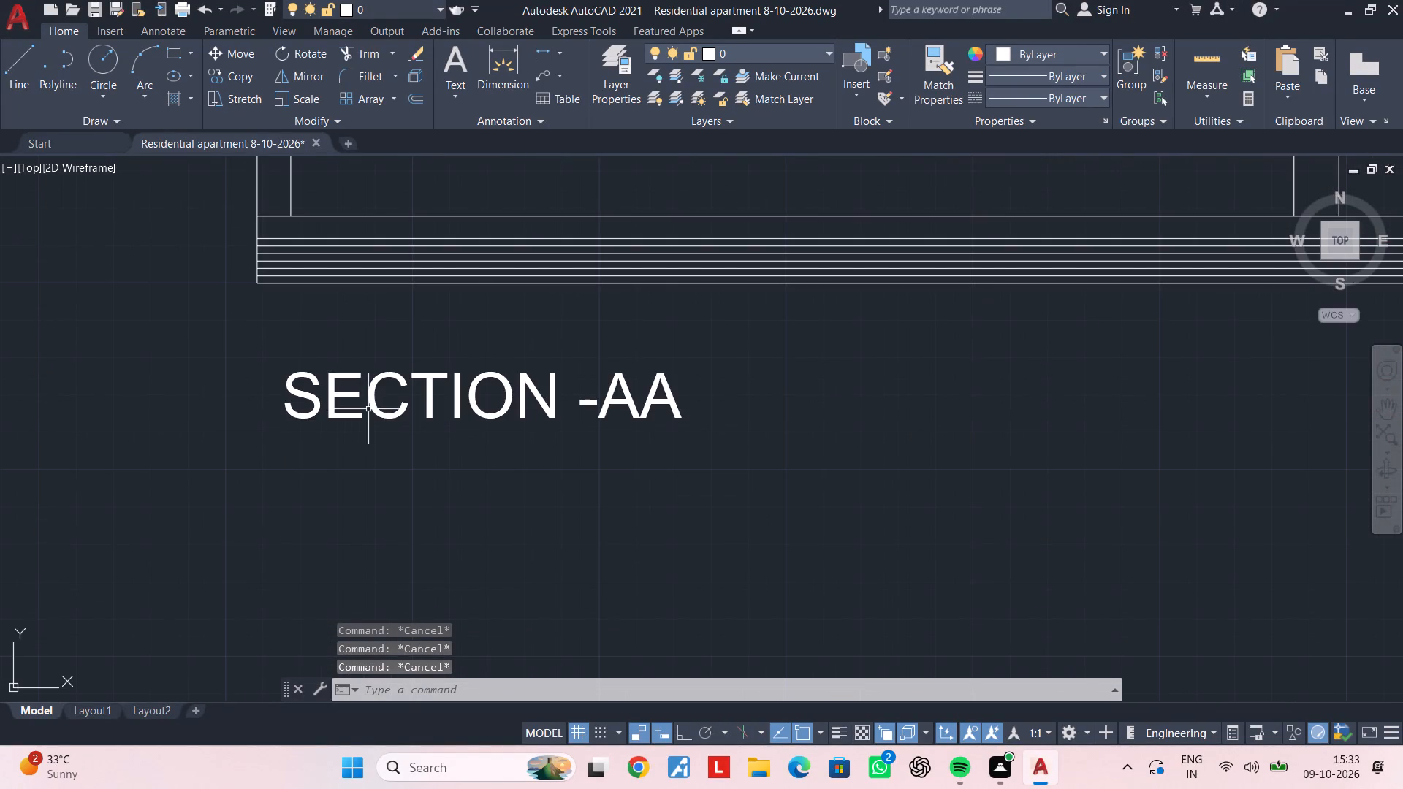
double_click(370, 409)
left_click_drag(735, 392, 228, 393)
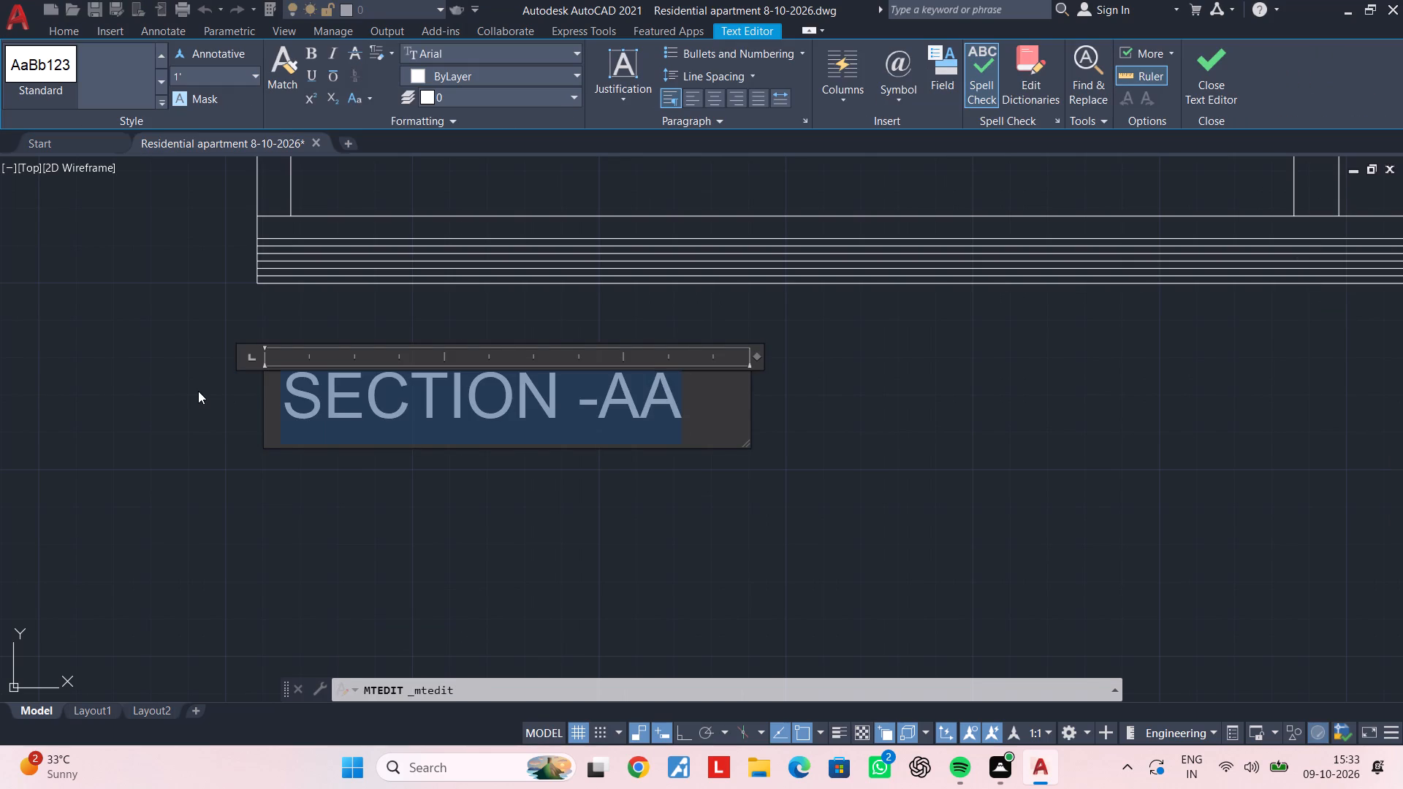
key("BackSpace")
type("FRONT ELEVATION")
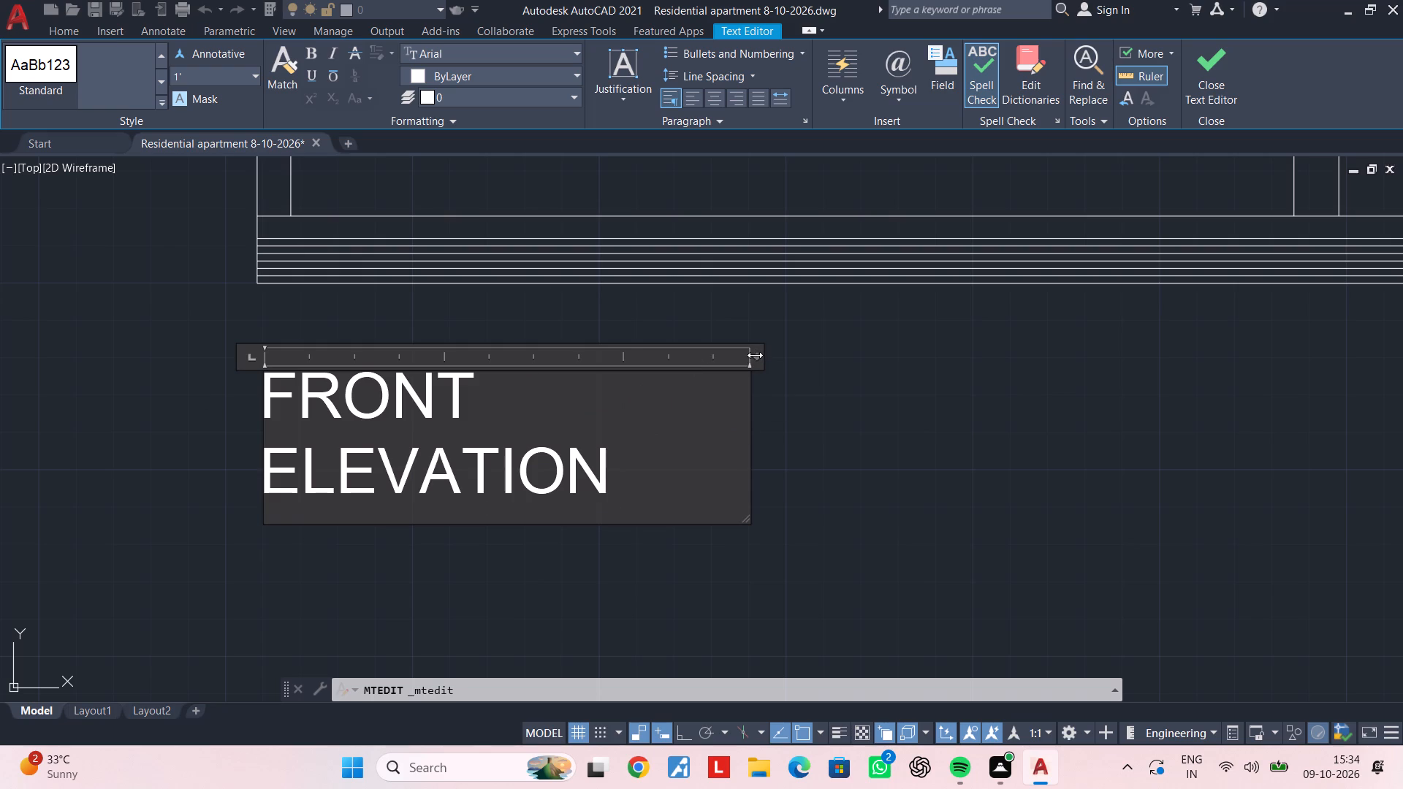
left_click_drag(755, 356, 959, 355)
left_click(824, 533)
scroll(824, 533, "down", 3)
middle_click_drag(824, 533, 769, 533)
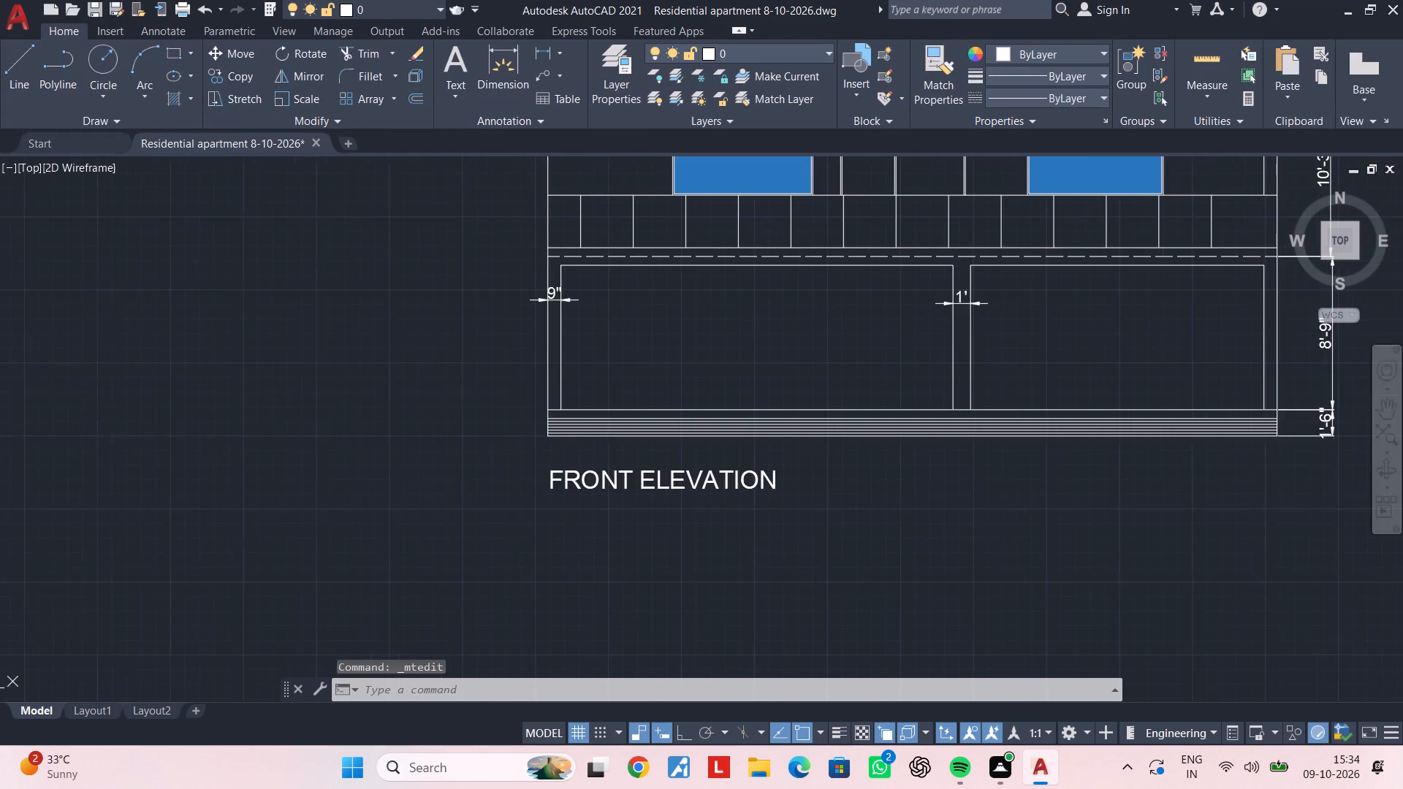
Copy the SECTION -AA title to below the parking plan, centred under its 74' overall dimension.
scroll(766, 533, "down", 2)
middle_click_drag(748, 533, 531, 527)
middle_click_drag(375, 526, 803, 480)
scroll(708, 501, "down", 2)
middle_click_drag(708, 501, 873, 498)
key("Escape")
key("Escape")
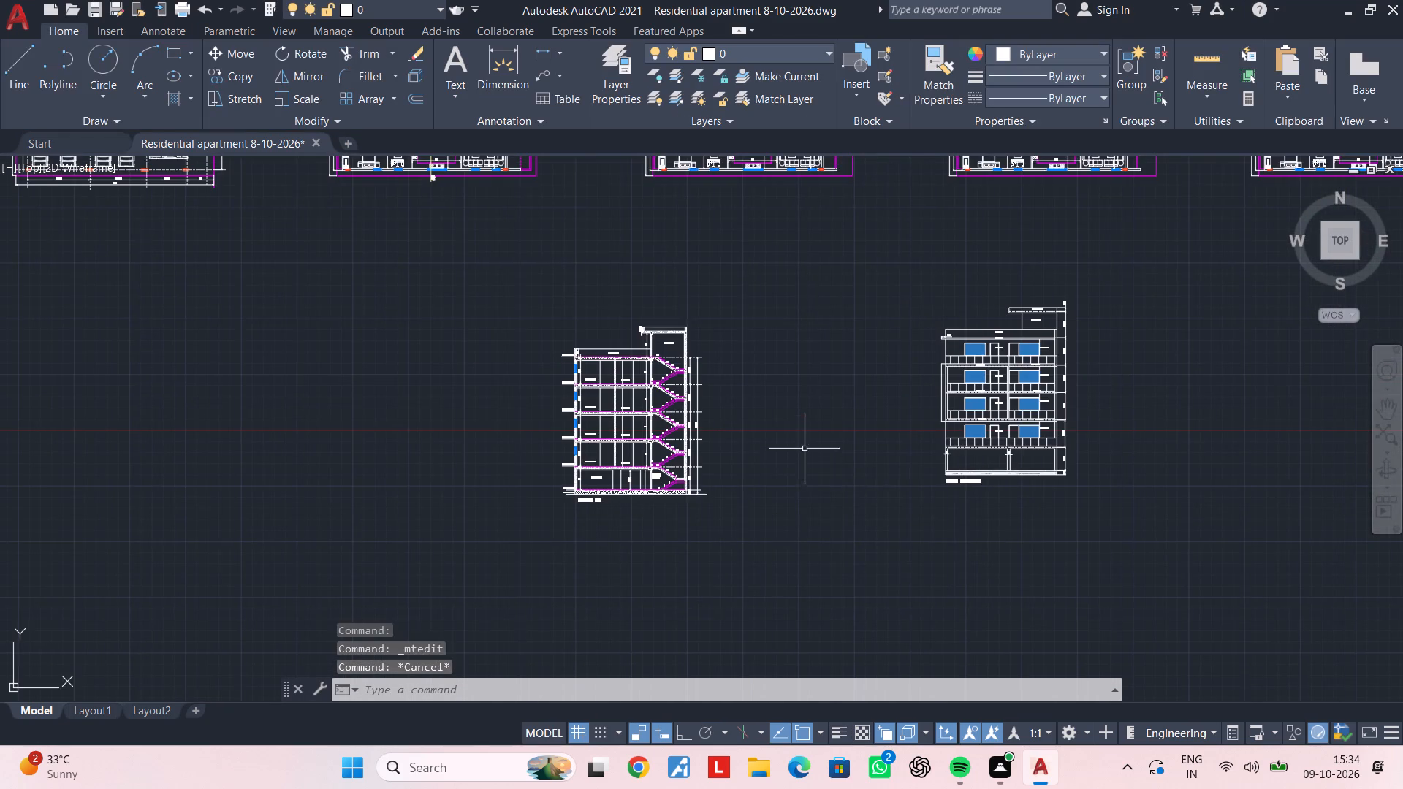
middle_click_drag(805, 446, 810, 524)
key("Escape")
key("Escape")
key("Escape")
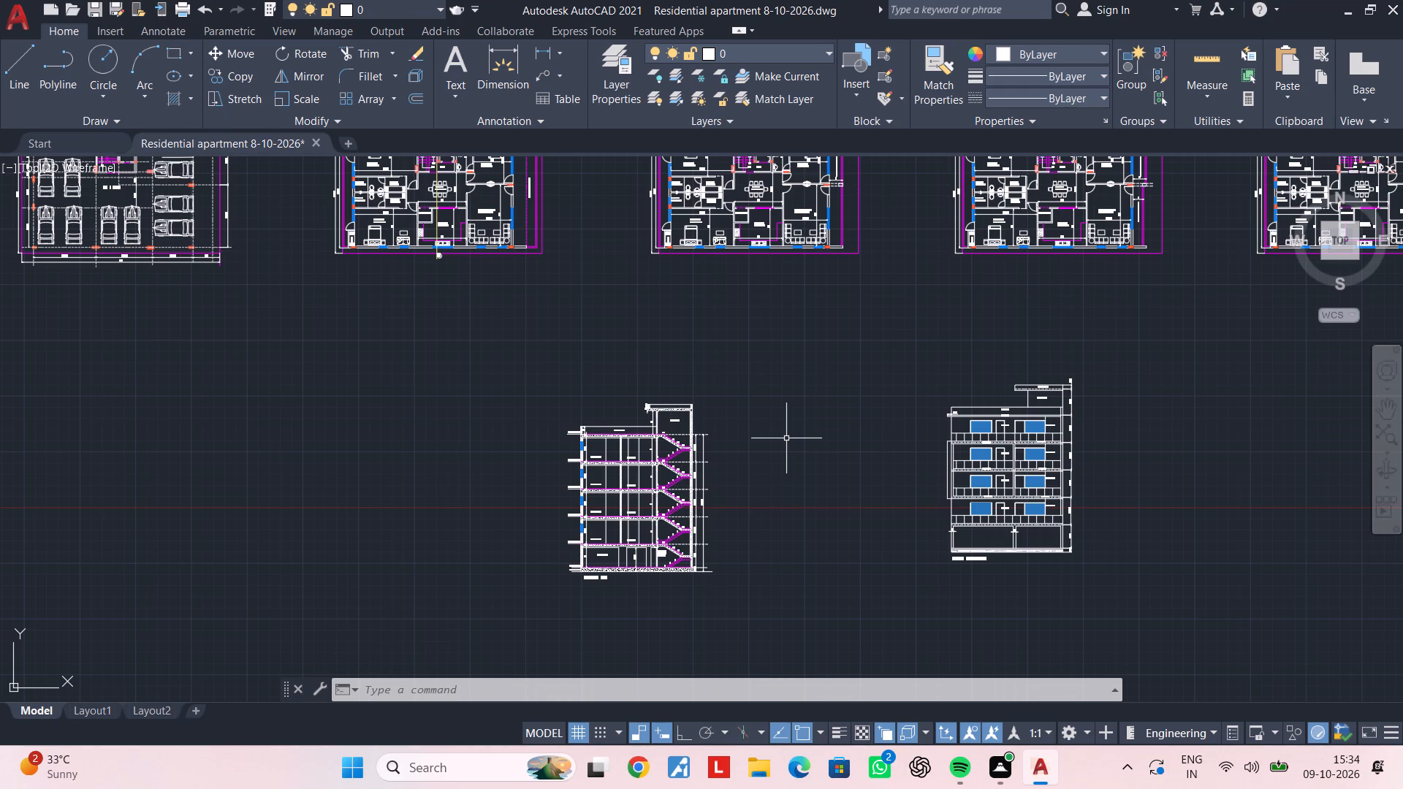
key("Escape")
key("Escape")
scroll(603, 587, "up", 2)
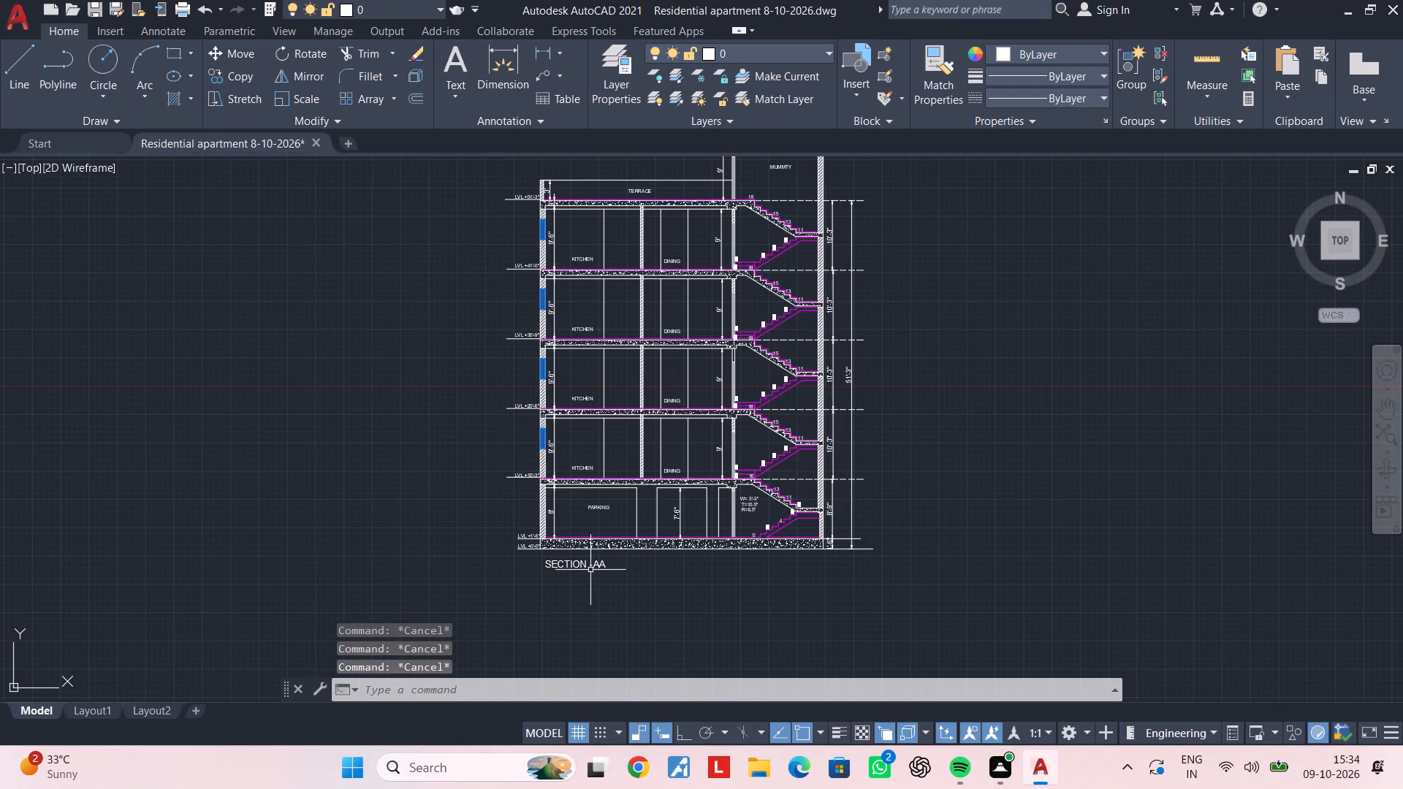
left_click(587, 568)
type("CO")
key("space")
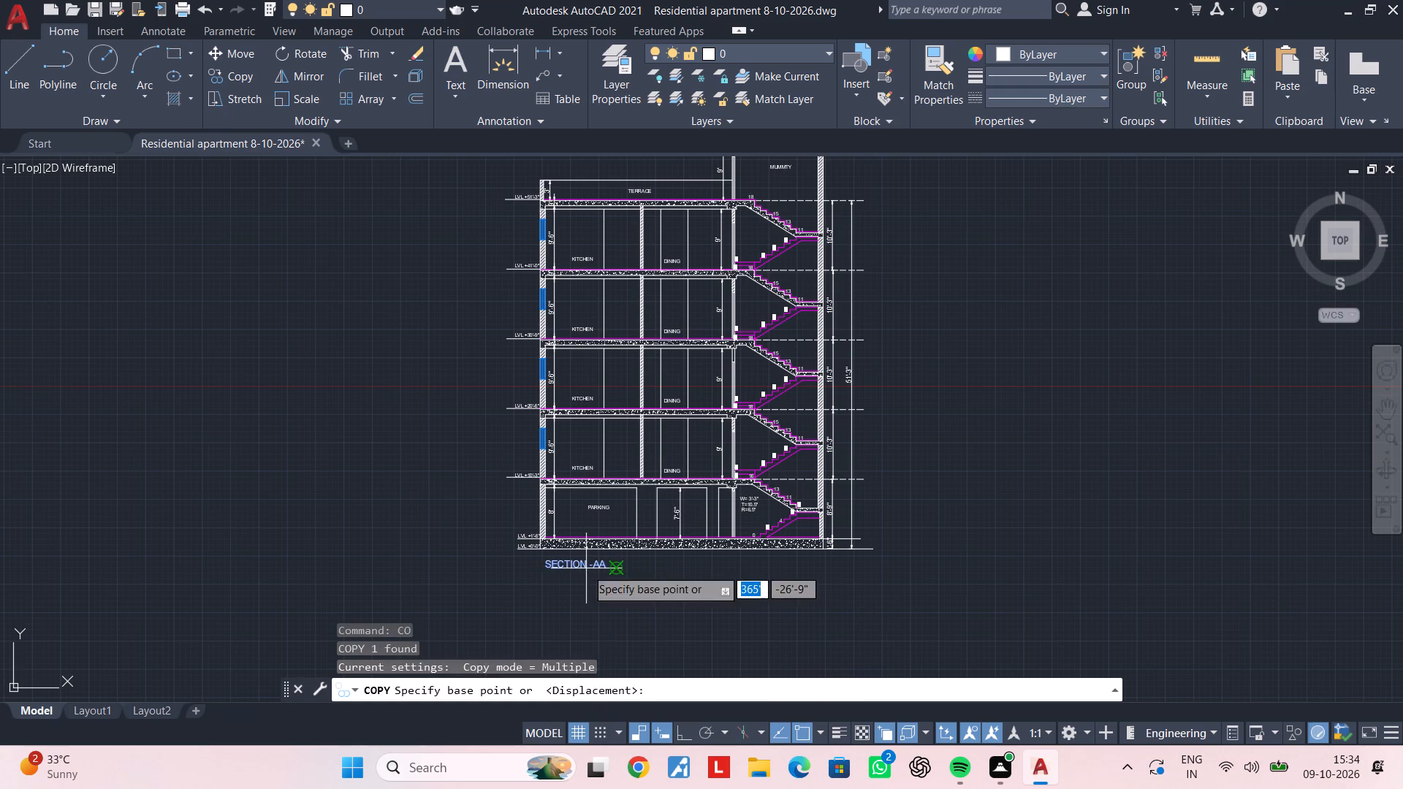
left_click(586, 568)
scroll(268, 400, "down", 1)
middle_click_drag(273, 400, 558, 601)
middle_click_drag(215, 316, 673, 466)
scroll(337, 372, "up", 1)
middle_click_drag(373, 378, 408, 384)
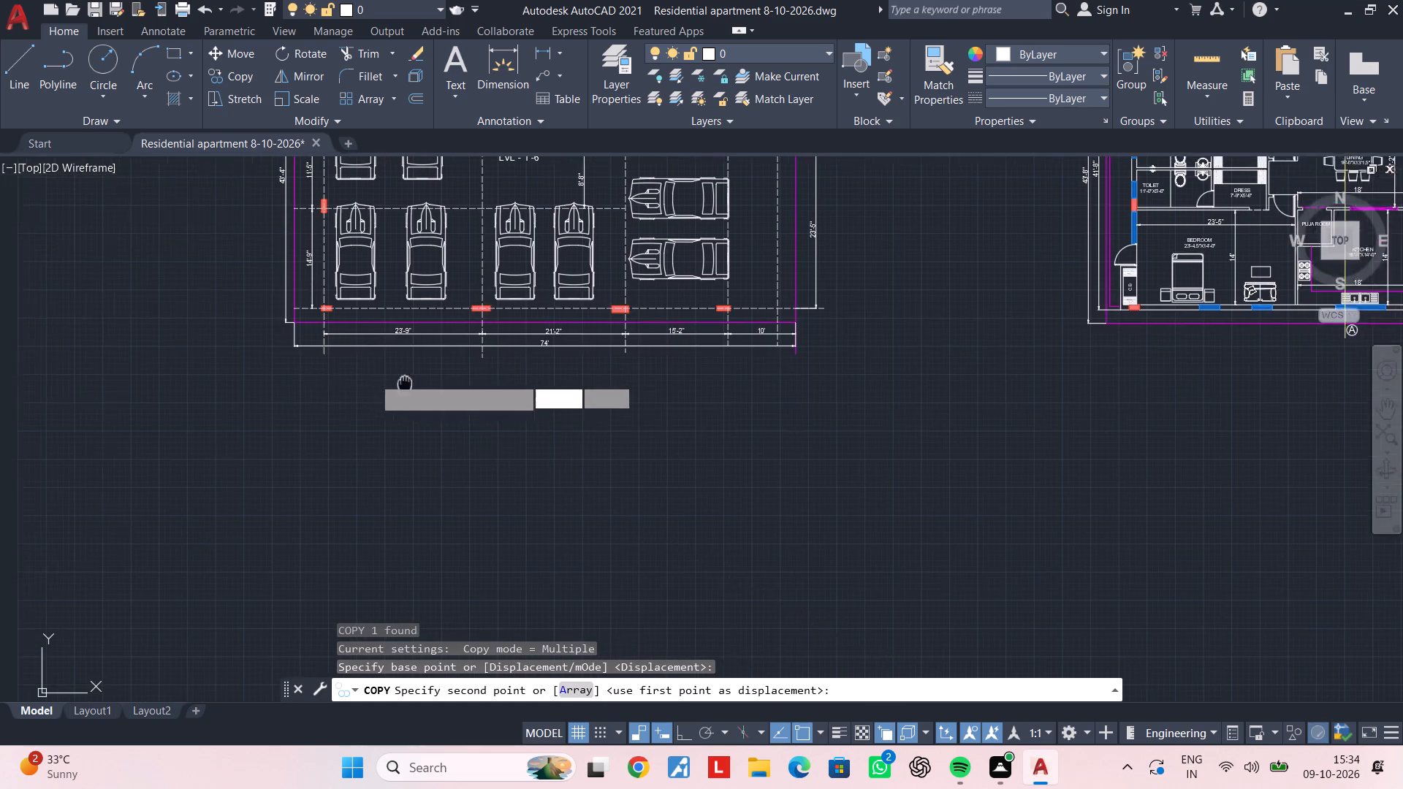
middle_click_drag(408, 384, 460, 391)
scroll(460, 391, "up", 2)
scroll(536, 404, "up", 3)
middle_click_drag(542, 391, 700, 436)
scroll(747, 411, "down", 1)
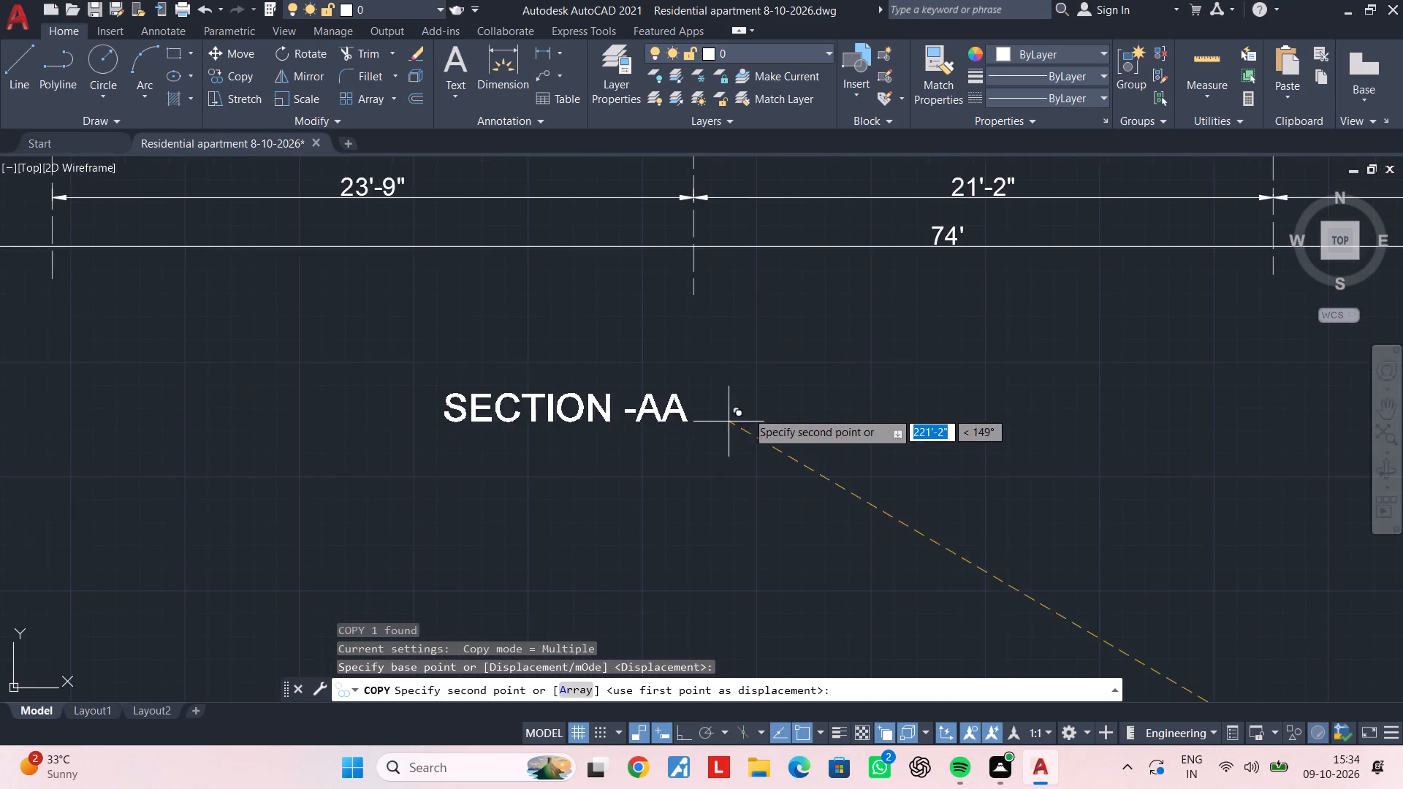
scroll(747, 411, "down", 1)
middle_click_drag(747, 411, 598, 434)
left_click(710, 427)
key("Escape")
key("Escape")
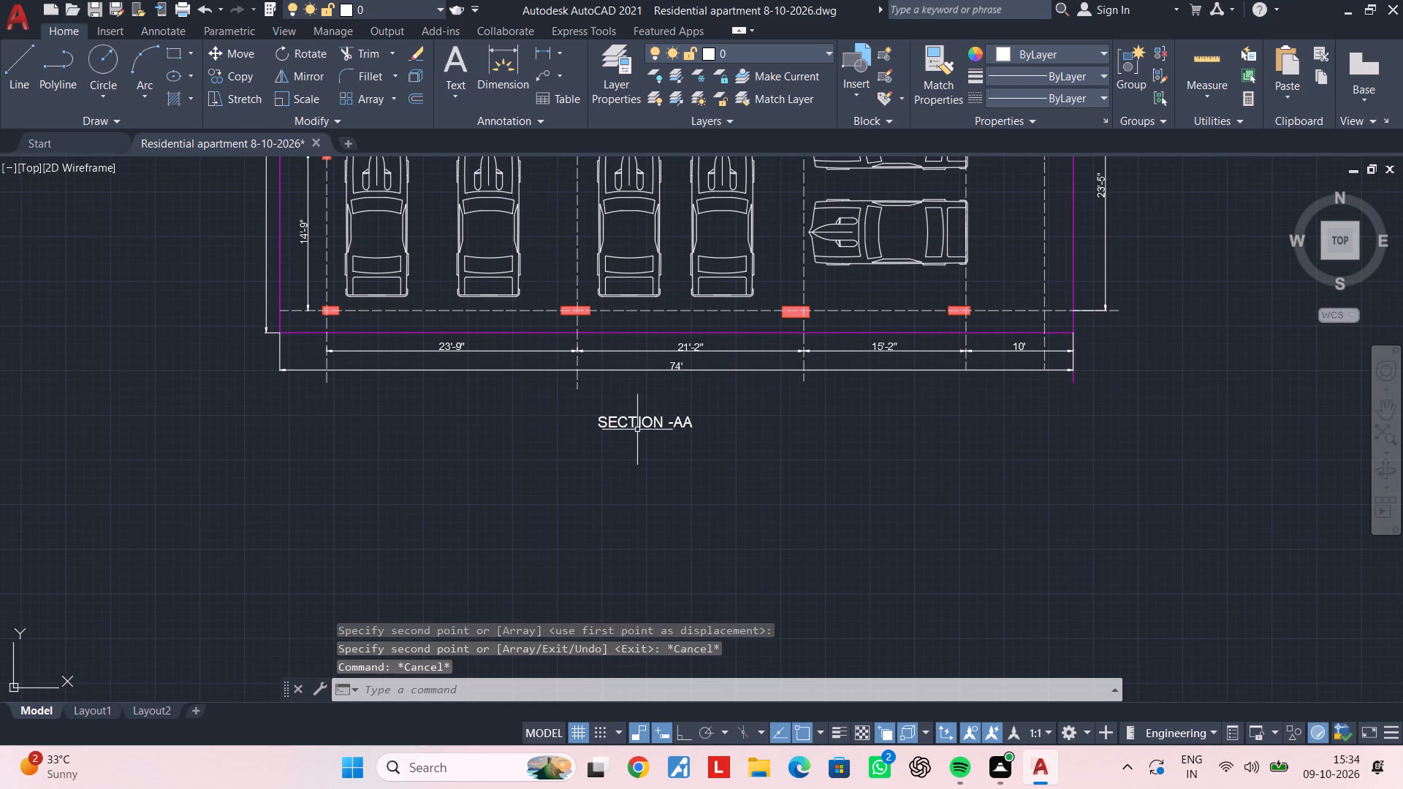
Replace the copied title under the parking plan with "STILT FLOOR PLAN" and widen its text box to hold one line.
double_click(637, 429)
scroll(662, 425, "up", 1)
left_click_drag(716, 425, 506, 422)
key("BackSpace")
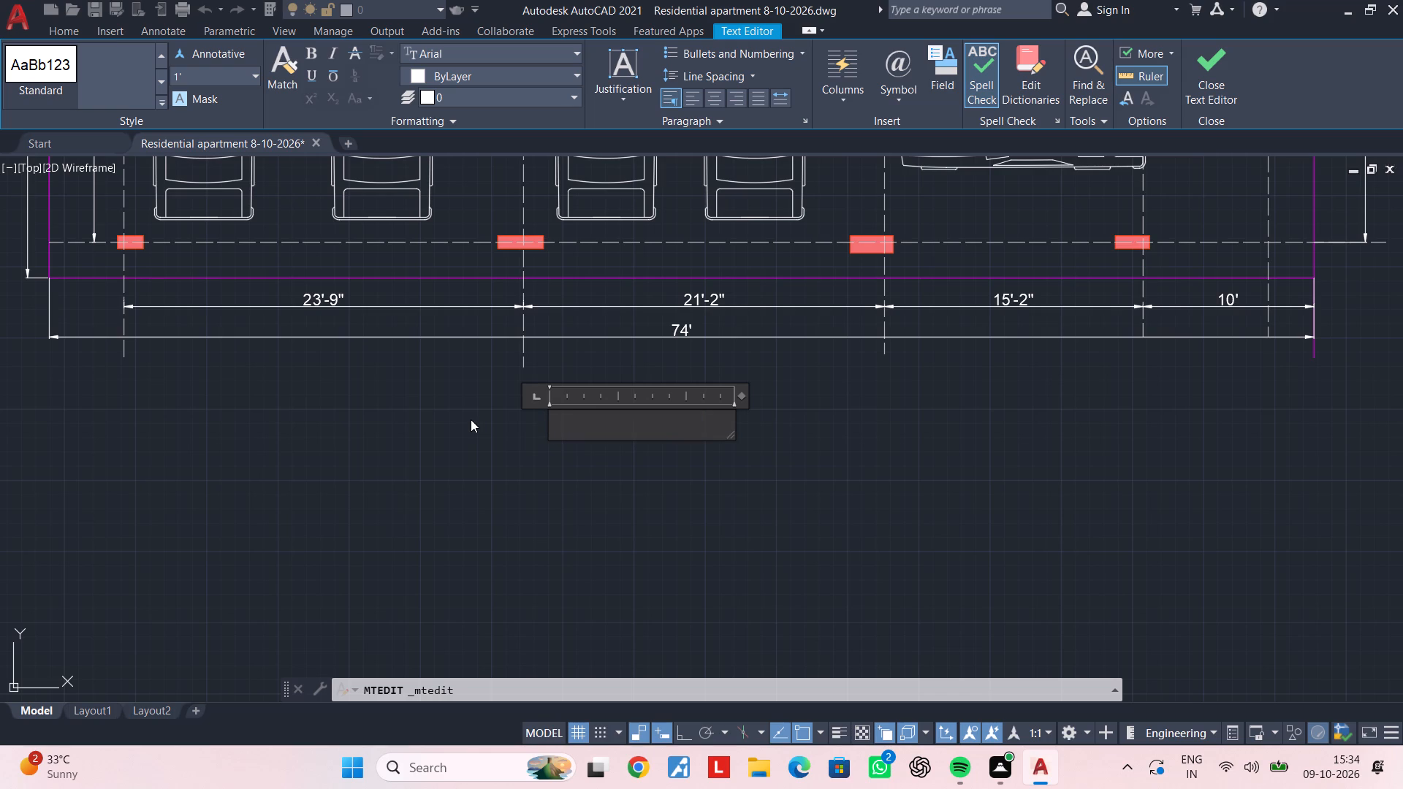
type("STI")
type("LT")
key("space")
type("FLOOR PLAN")
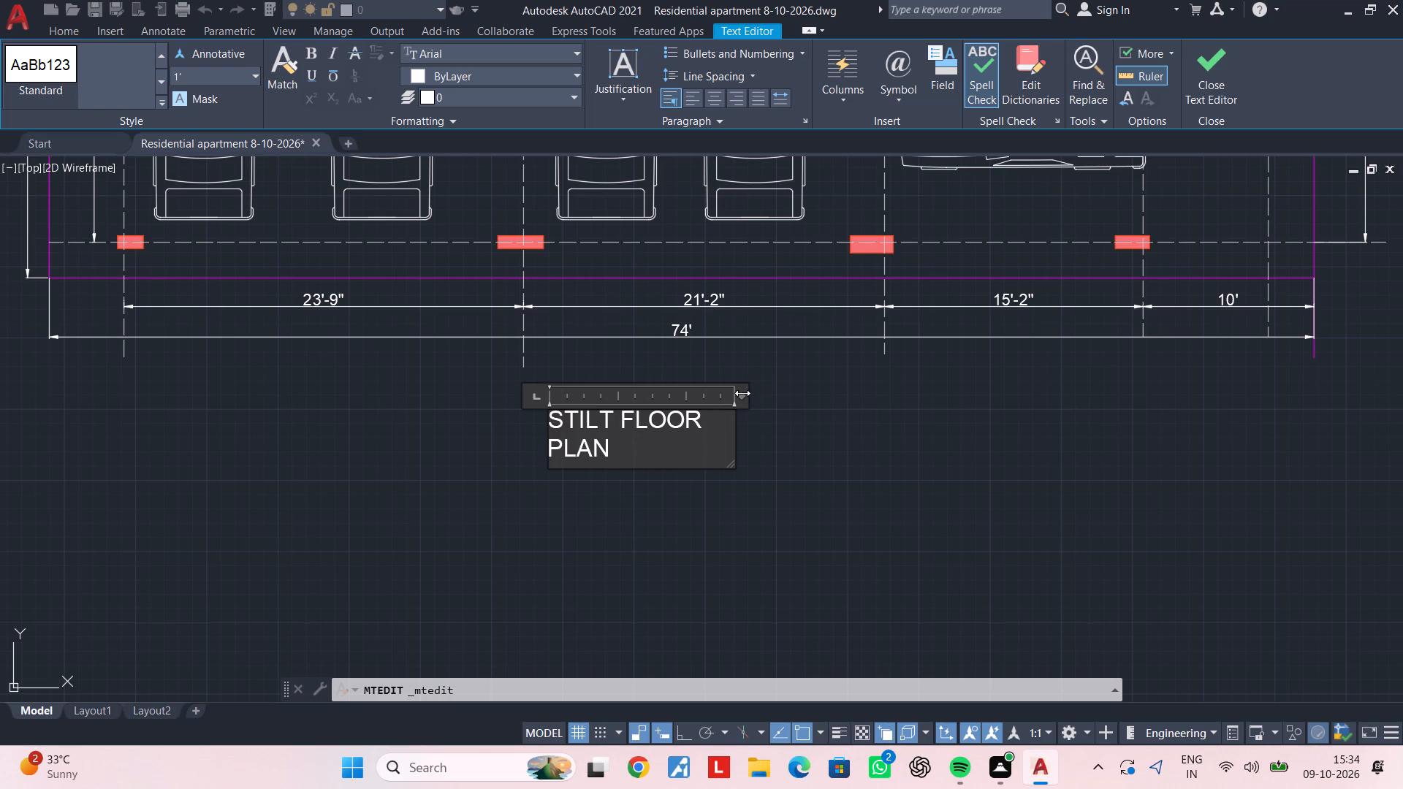
left_click_drag(743, 393, 867, 393)
left_click(771, 494)
key("Escape")
Set the STILT FLOOR PLAN title's text height to 1'-6".
scroll(785, 484, "down", 2)
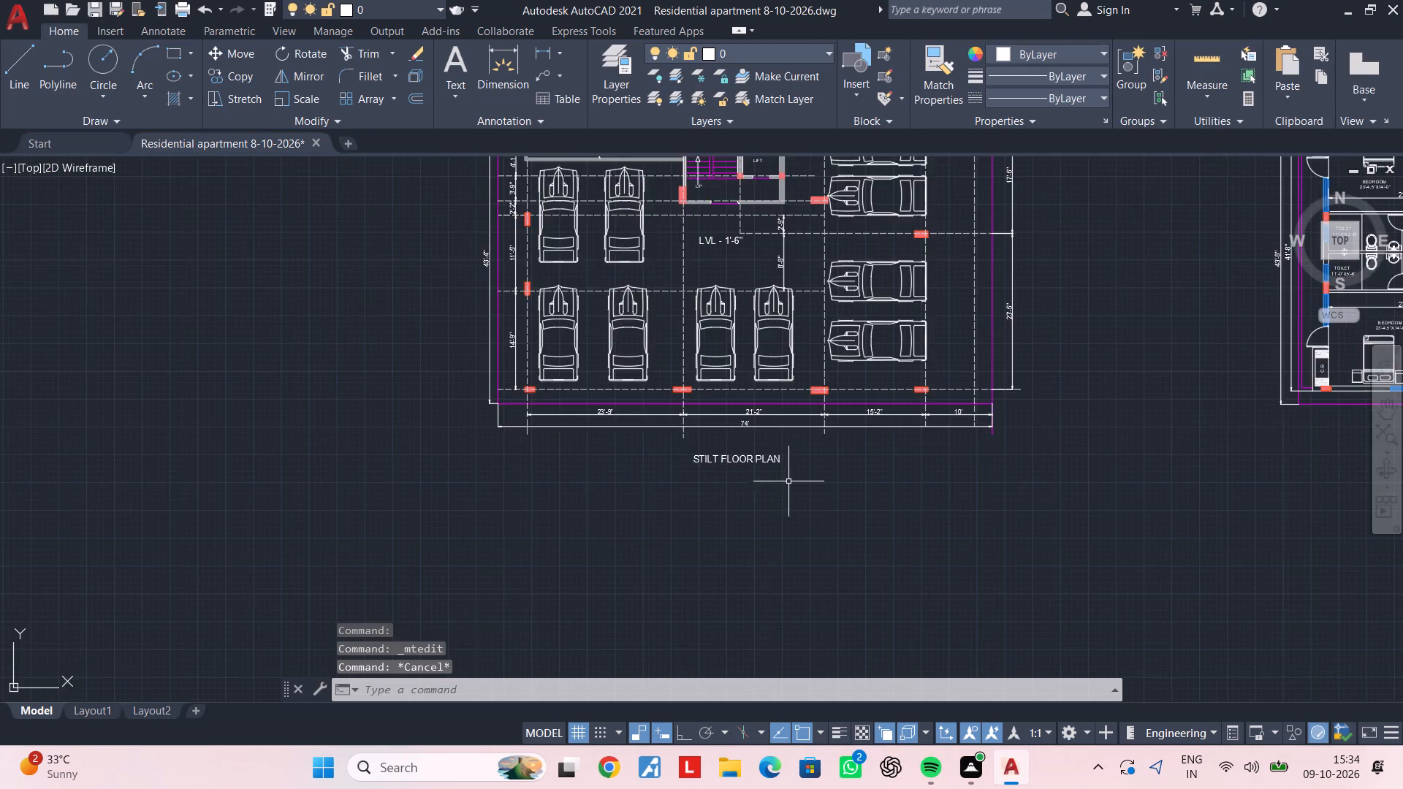
middle_click_drag(791, 481, 519, 476)
key("Escape")
scroll(516, 475, "down", 2)
middle_click_drag(516, 475, 509, 474)
scroll(508, 474, "up", 2)
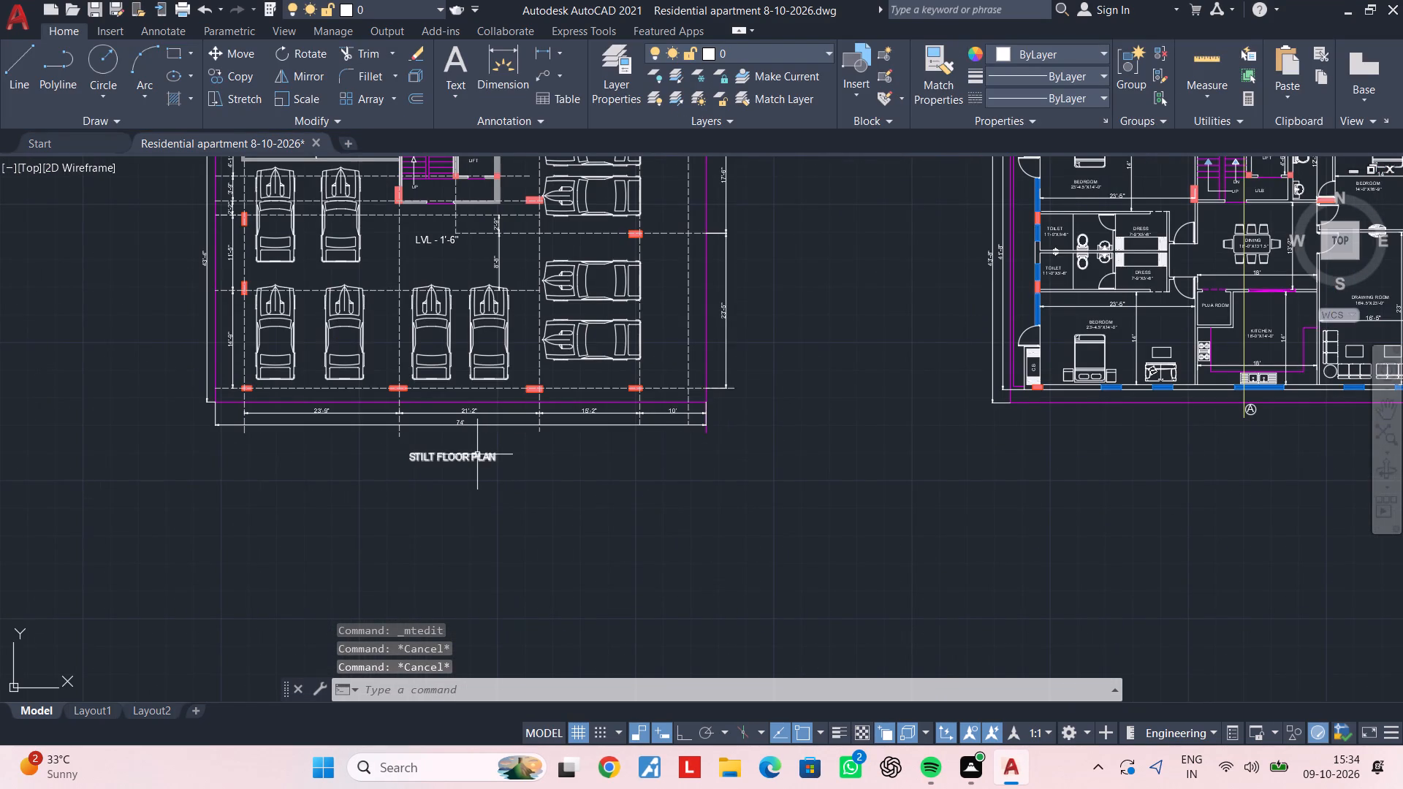
left_click(477, 455)
right_click(476, 455)
left_click(536, 713)
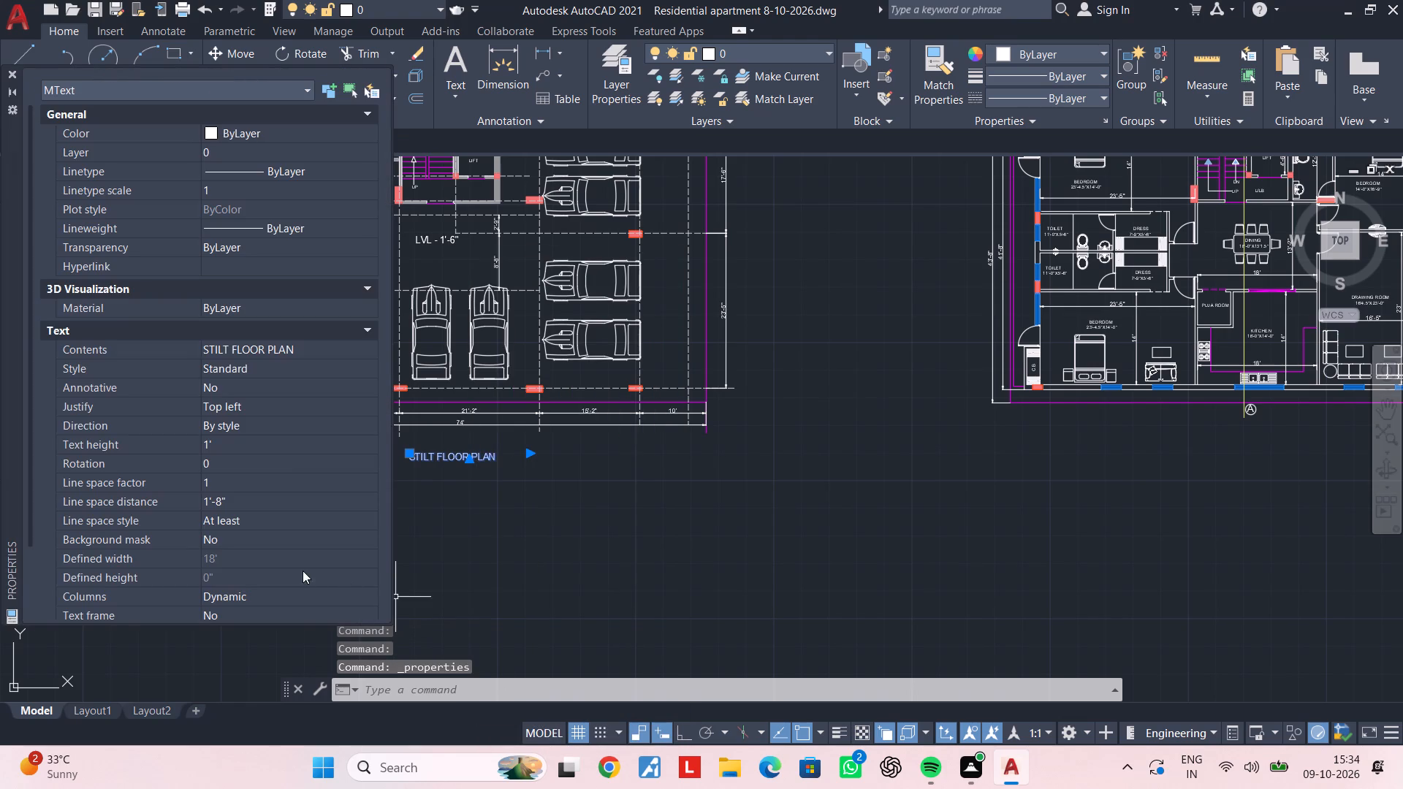
left_click(217, 438)
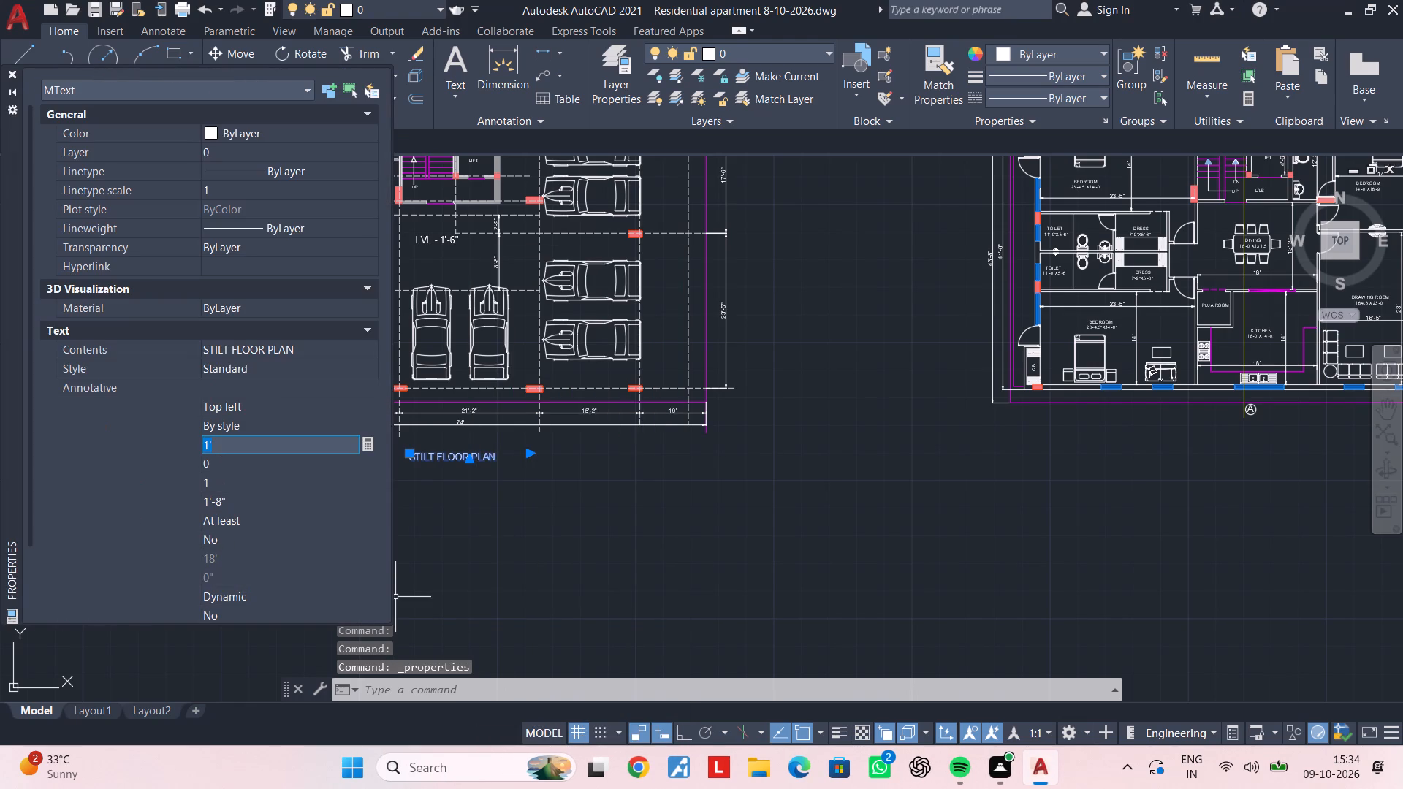
key("BackSpace")
type("1'6\"")
key("Return")
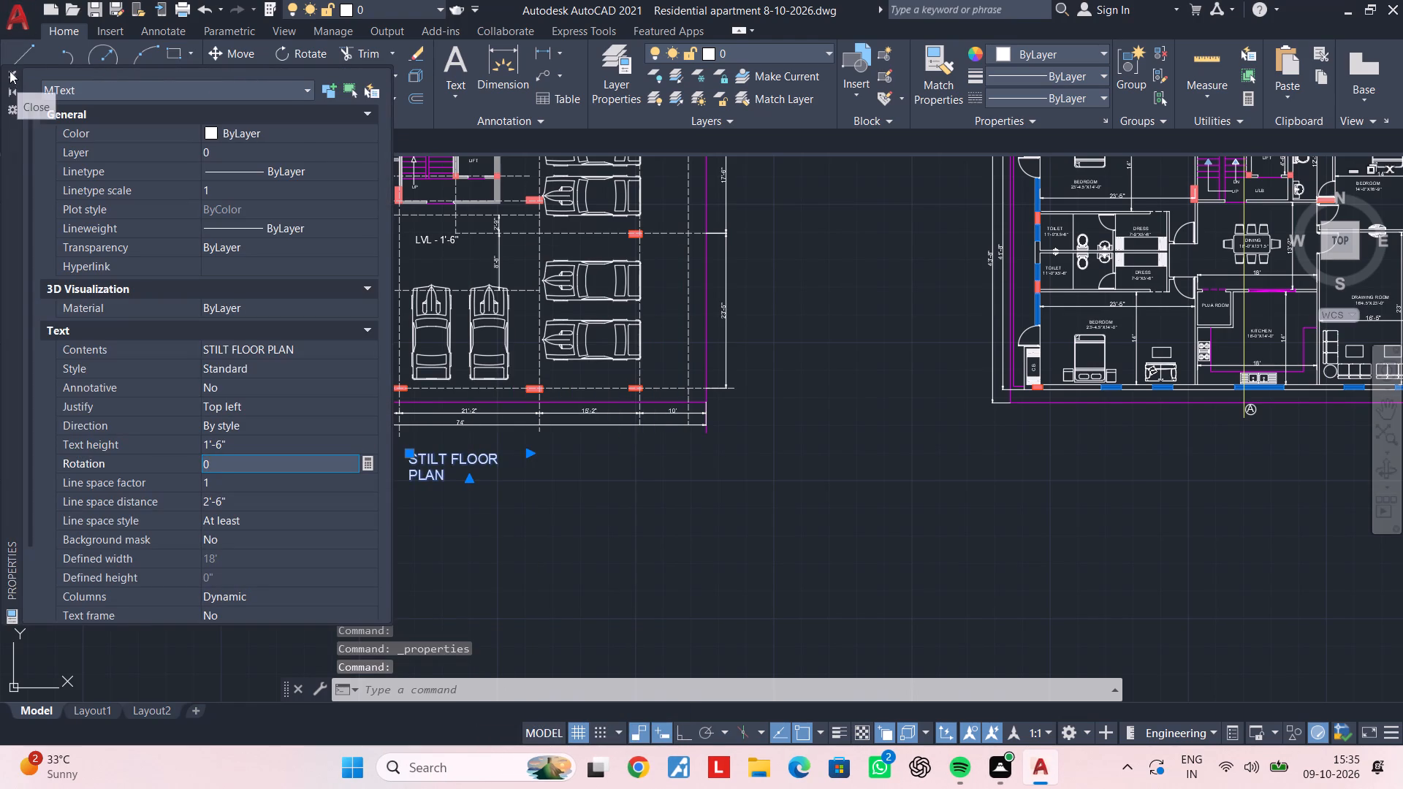
left_click(9, 71)
key("Escape")
key("Escape")
Widen the STILT FLOOR PLAN title's text box so the enlarged title fits on one line.
double_click(426, 476)
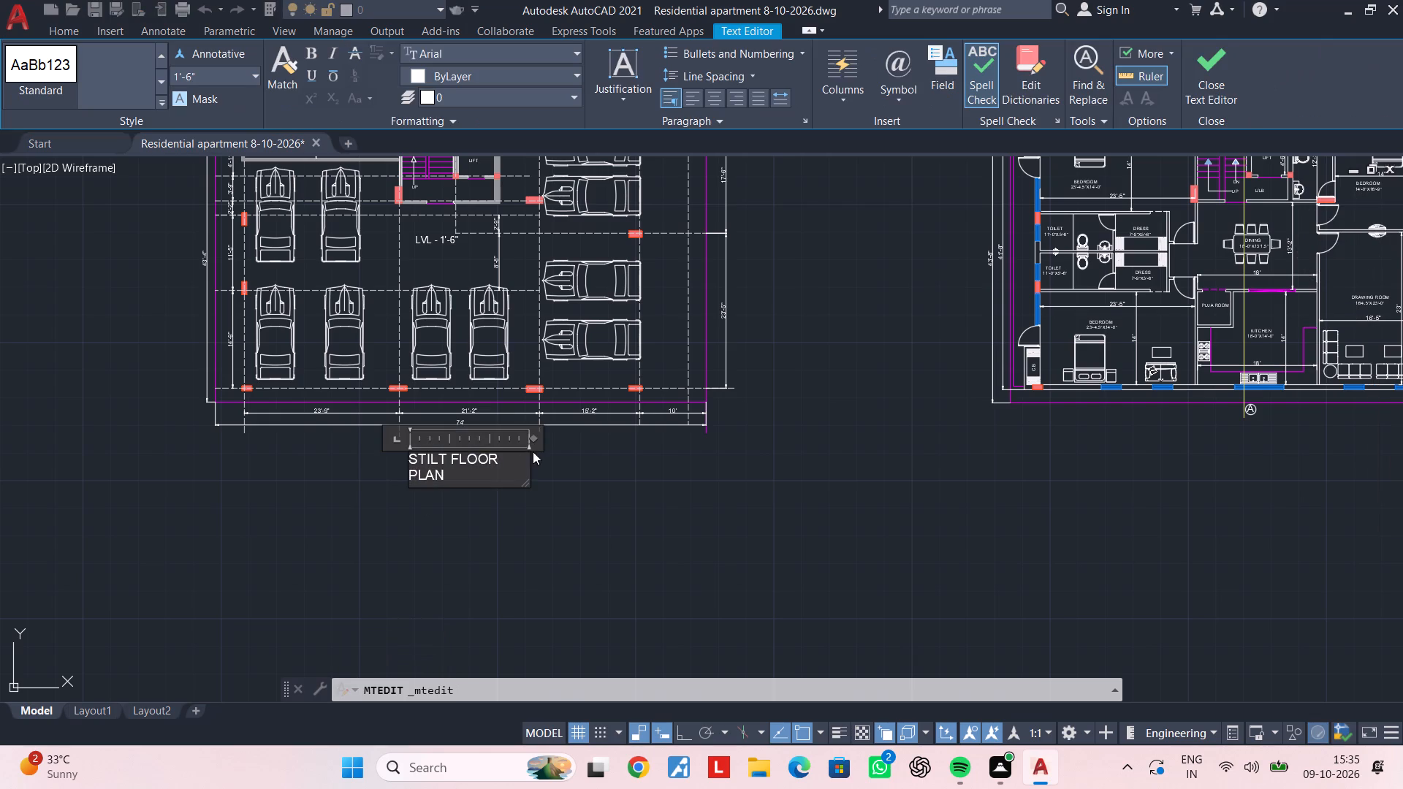
left_click_drag(533, 439, 608, 439)
left_click(526, 518)
key("Escape")
With Ortho on, copy the STILT FLOOR PLAN title horizontally to below each of the first three furnished floor plans.
scroll(674, 503, "down", 2)
middle_click_drag(671, 504, 305, 503)
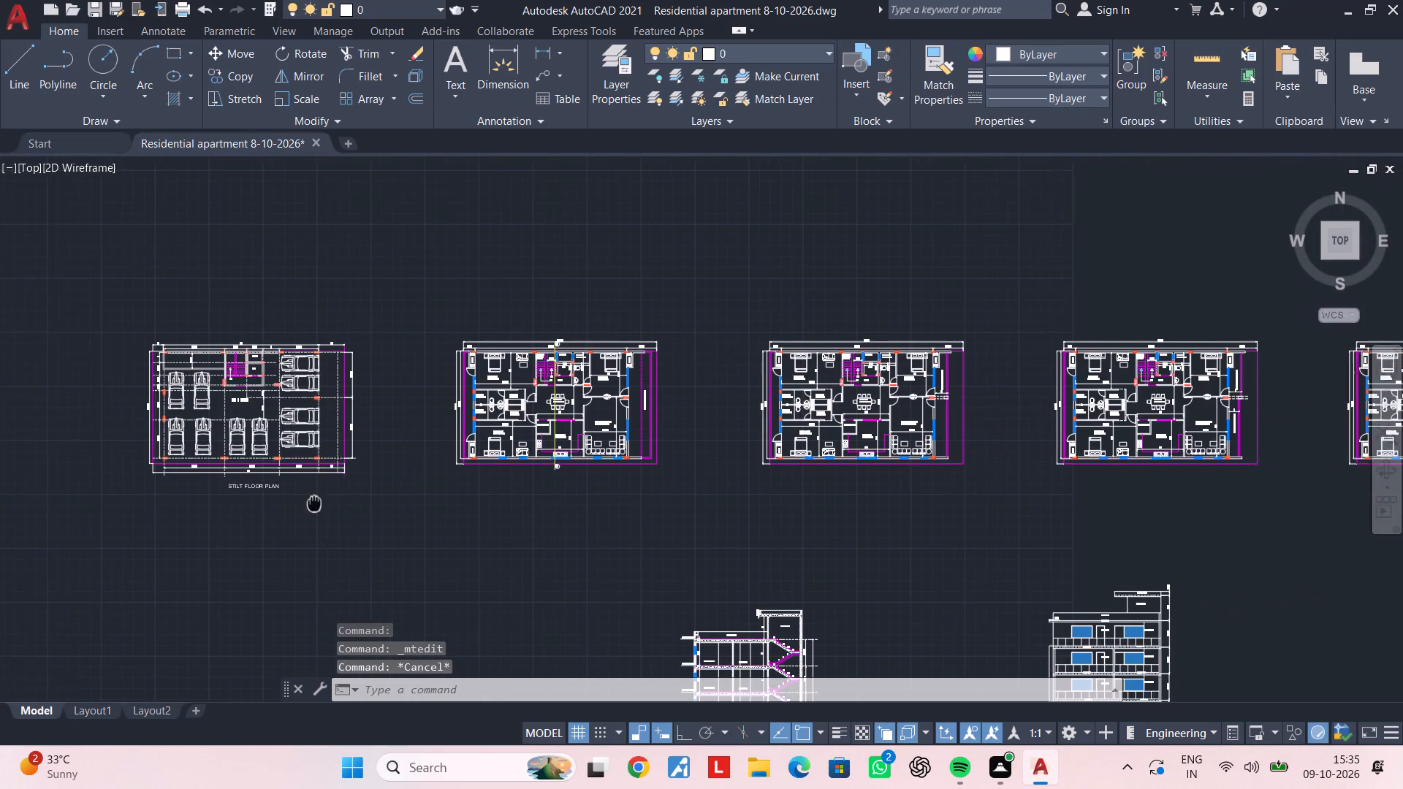
middle_click_drag(305, 503, 275, 503)
key("Escape")
left_click(202, 487)
type("CO")
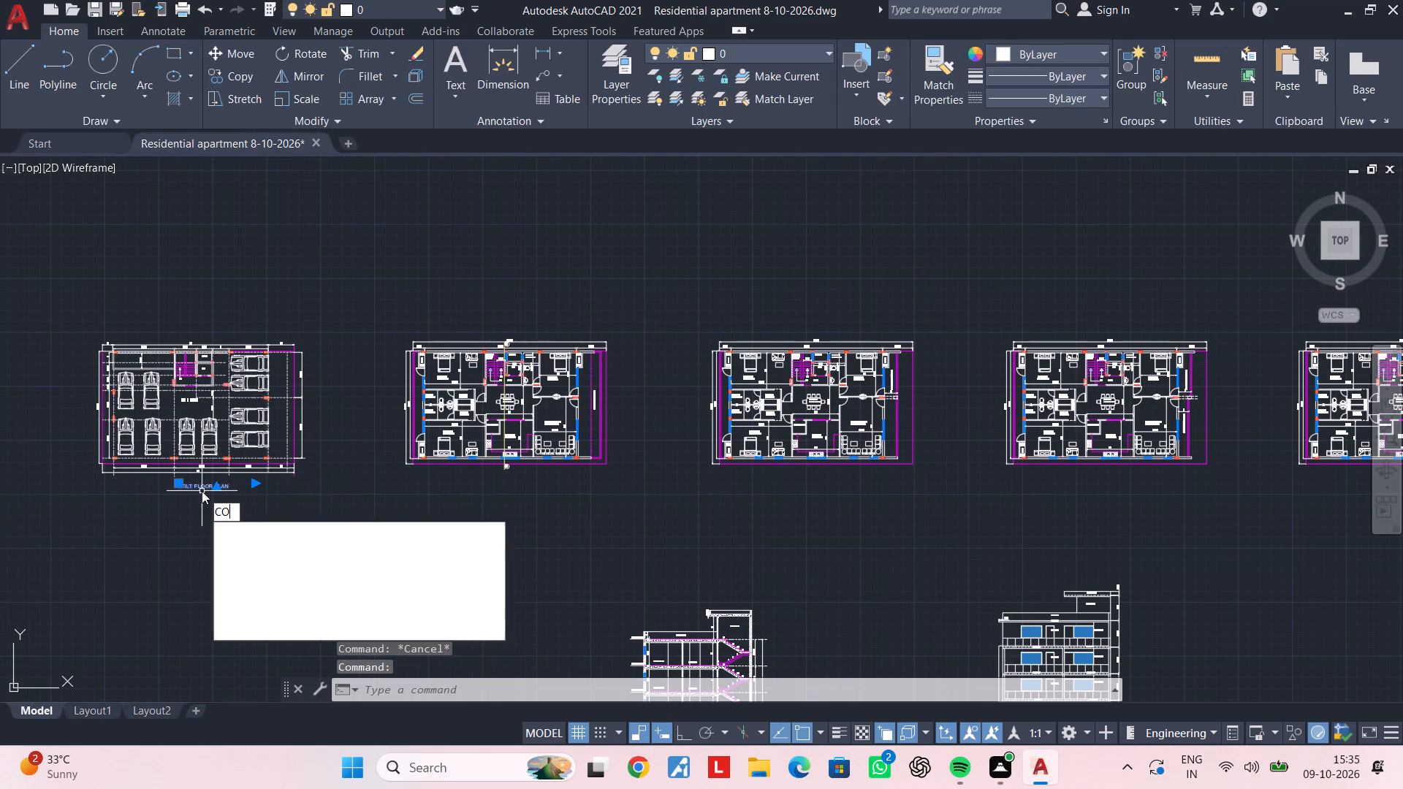
key("space")
left_click_drag(202, 491, 213, 491)
scroll(468, 476, "up", 2)
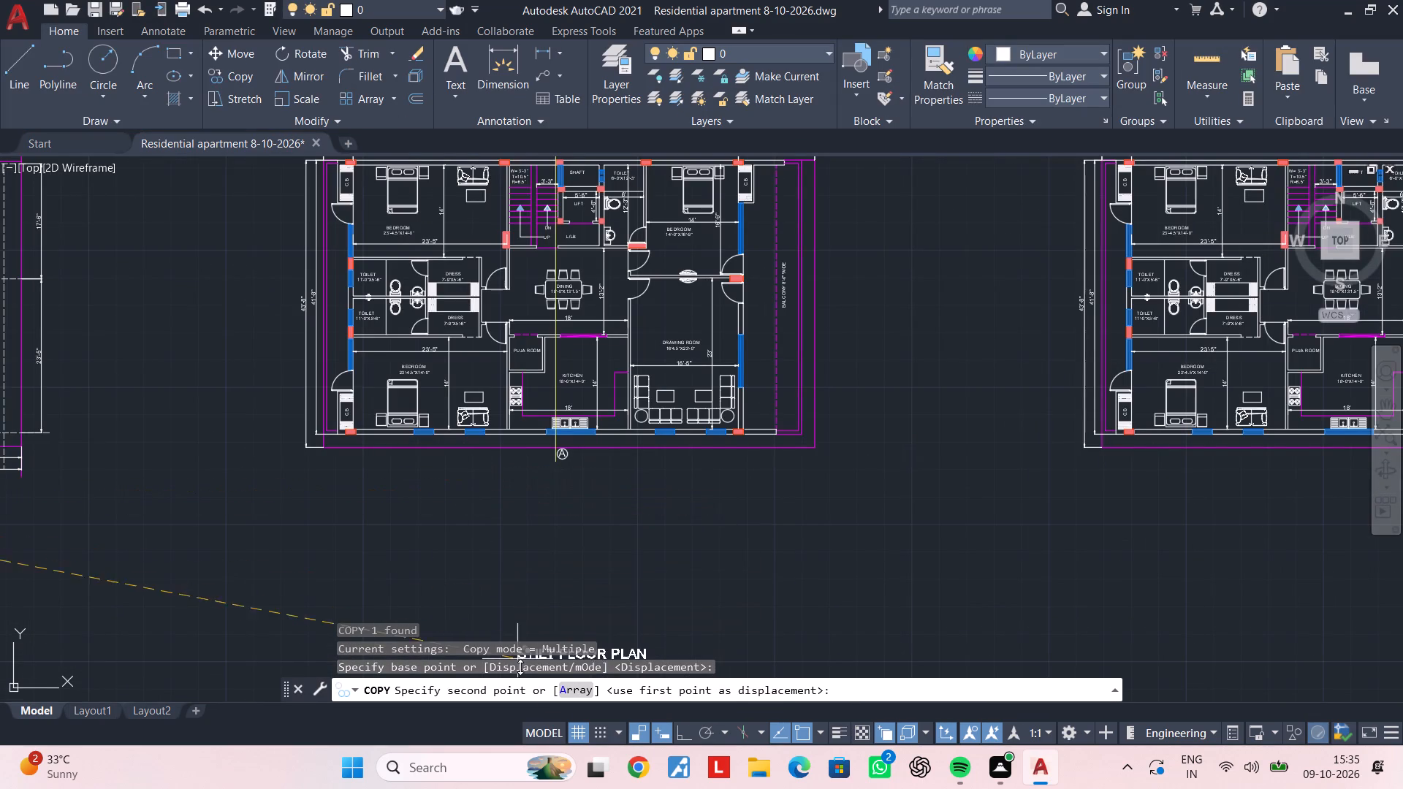
left_click(687, 732)
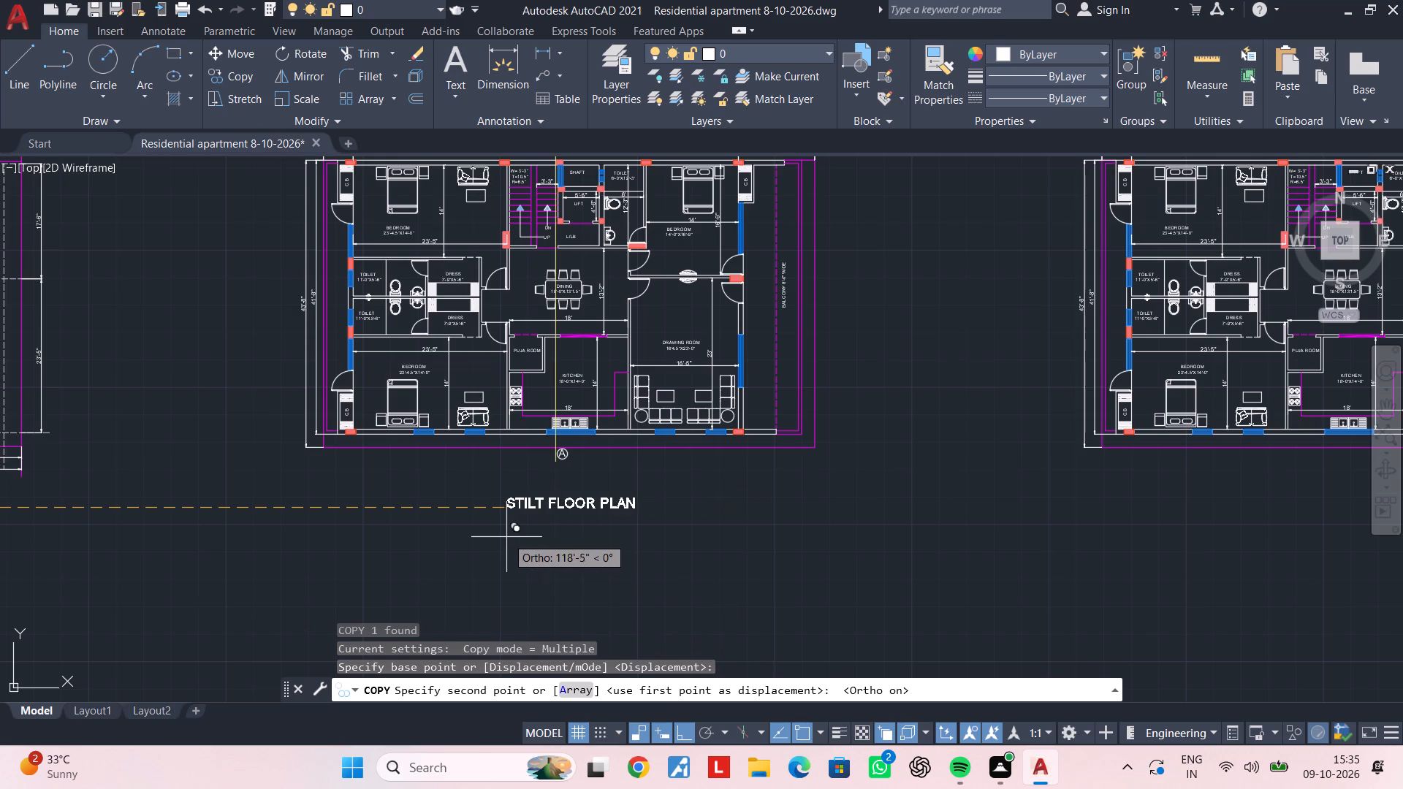
left_click(506, 537)
middle_click_drag(711, 531, 256, 521)
middle_click_drag(822, 522, 614, 523)
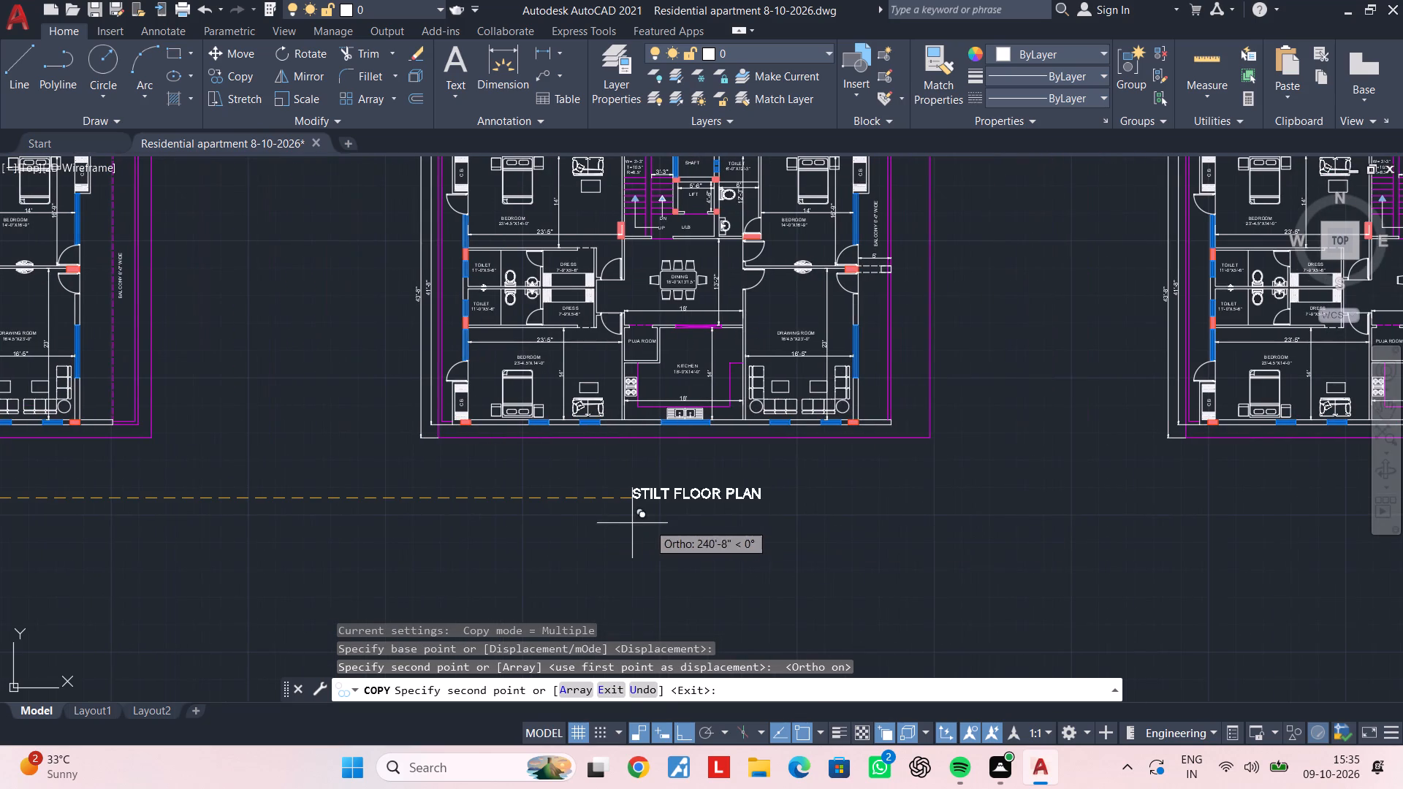
left_click(620, 518)
middle_click_drag(870, 511, 407, 515)
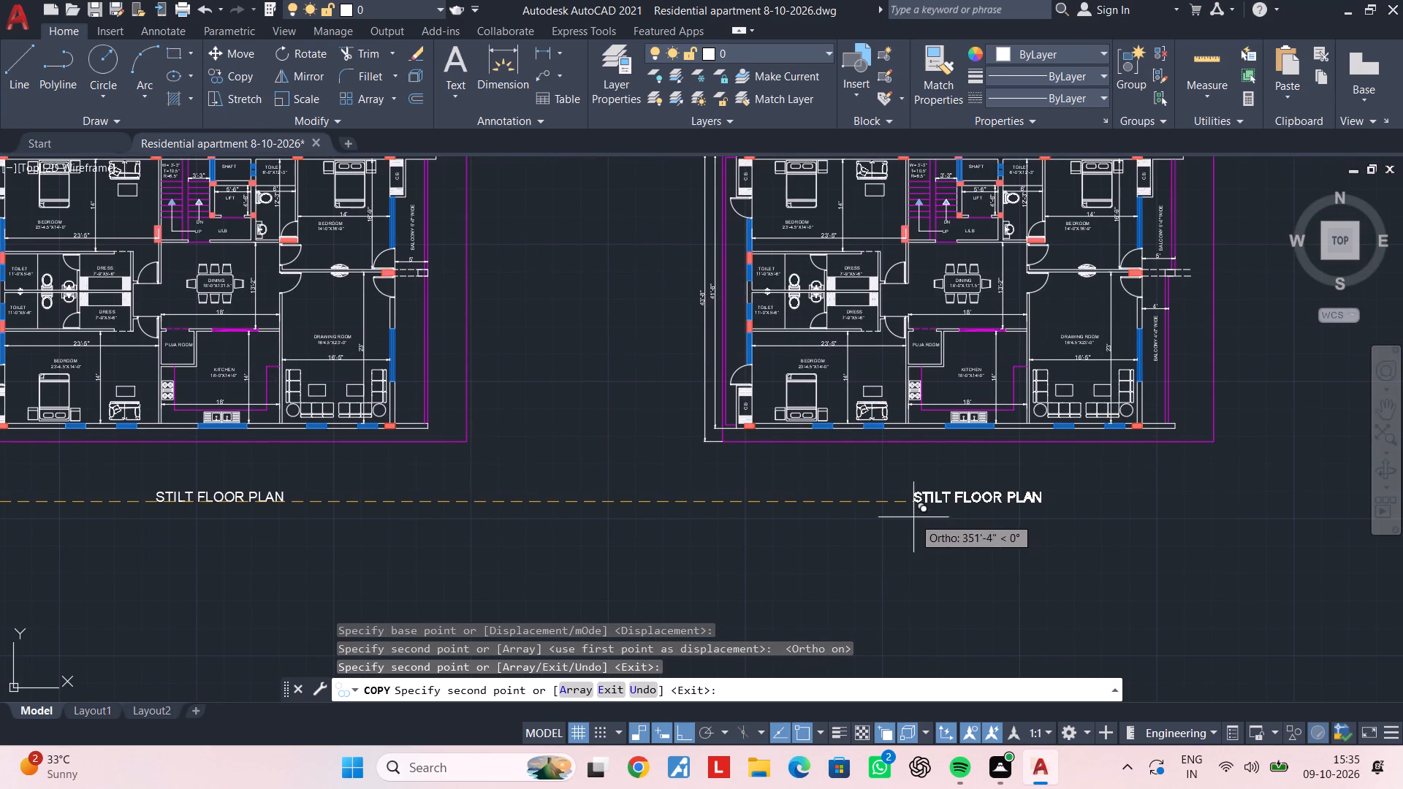
left_click(913, 517)
key("Escape")
Copy the third furnished plan's STILT FLOOR PLAN title about 116'-8" horizontally to below the last floor plan in the row.
scroll(511, 533, "down", 3)
middle_click_drag(511, 533, 531, 533)
scroll(642, 527, "up", 1)
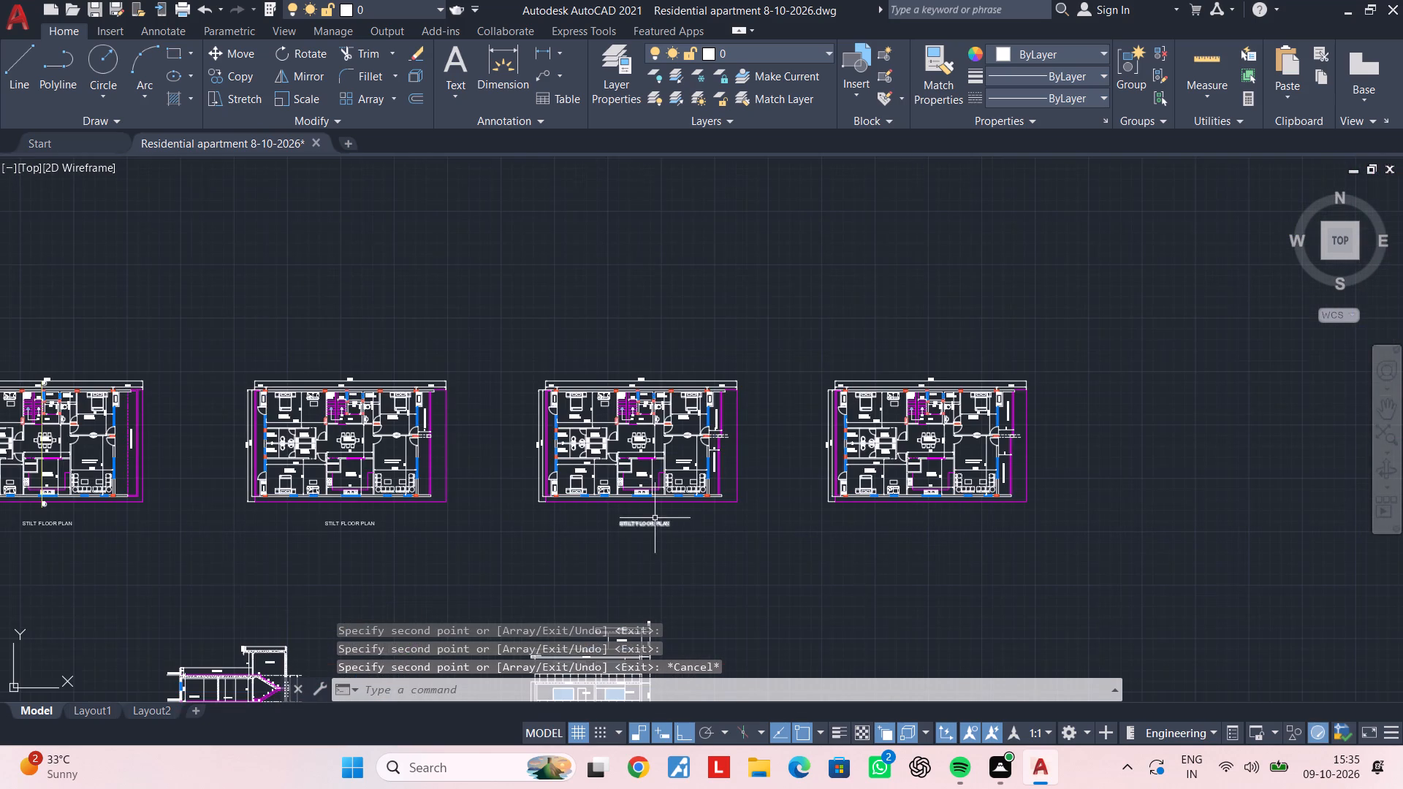
left_click(654, 525)
type("CO")
key("space")
scroll(650, 525, "up", 1)
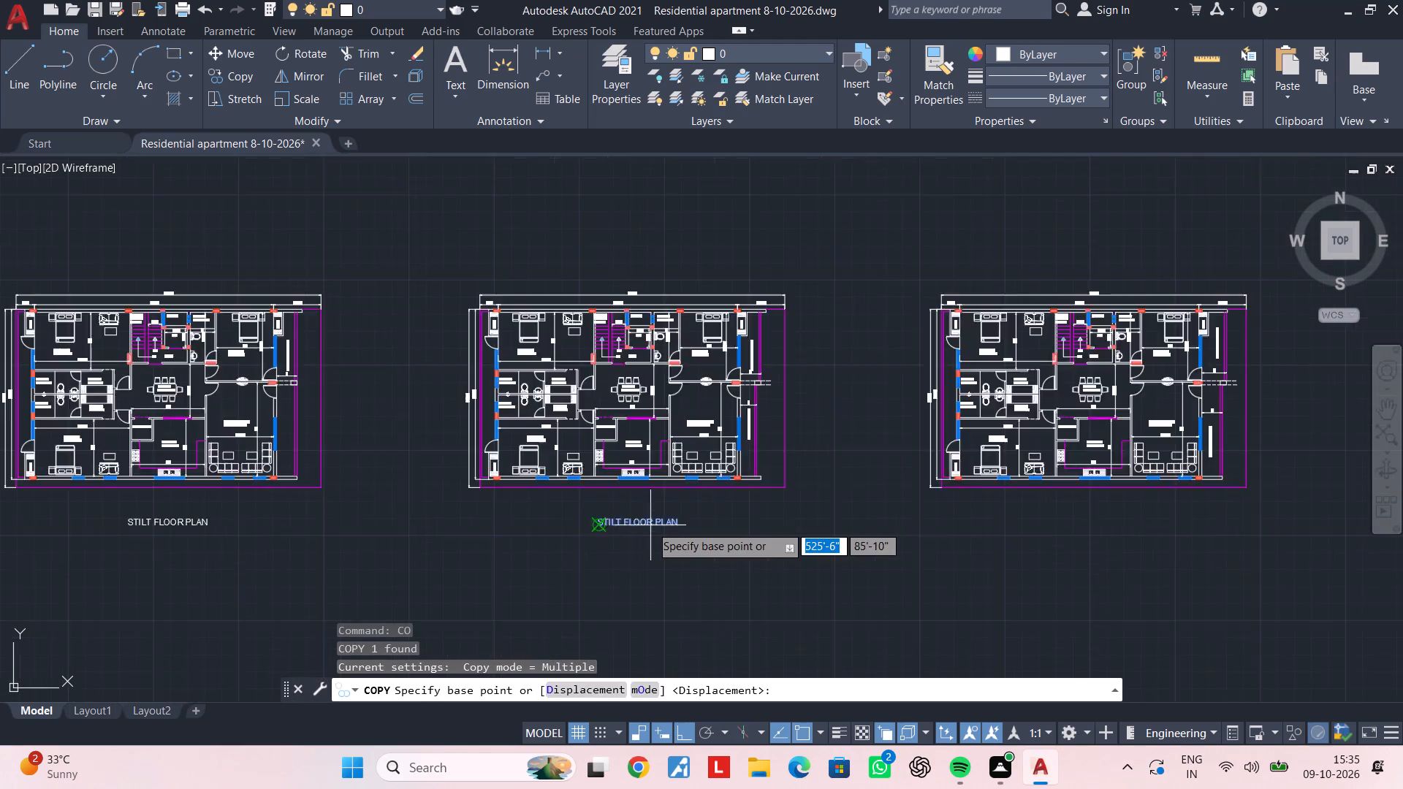
scroll(650, 525, "up", 1)
left_click(644, 525)
middle_click_drag(756, 521, 498, 517)
left_click(1065, 519)
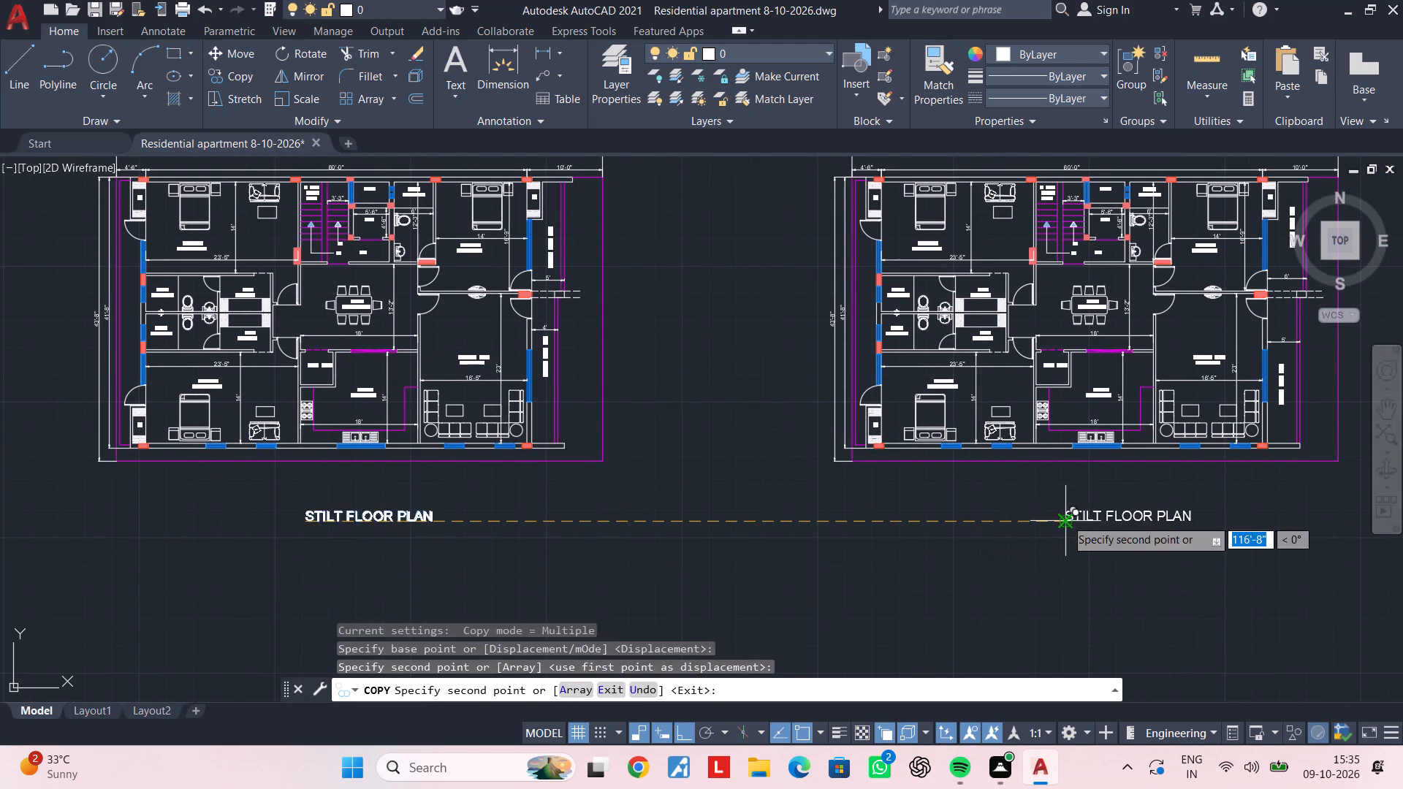
key("Escape")
Change the title beneath the first furnished floor plan, beside the stilt parking plan, to GROUND FLOOR PLAN.
middle_click_drag(441, 534, 913, 534)
middle_click_drag(438, 508, 975, 495)
middle_click_drag(300, 492, 891, 472)
middle_click_drag(226, 471, 788, 469)
scroll(362, 480, "down", 2)
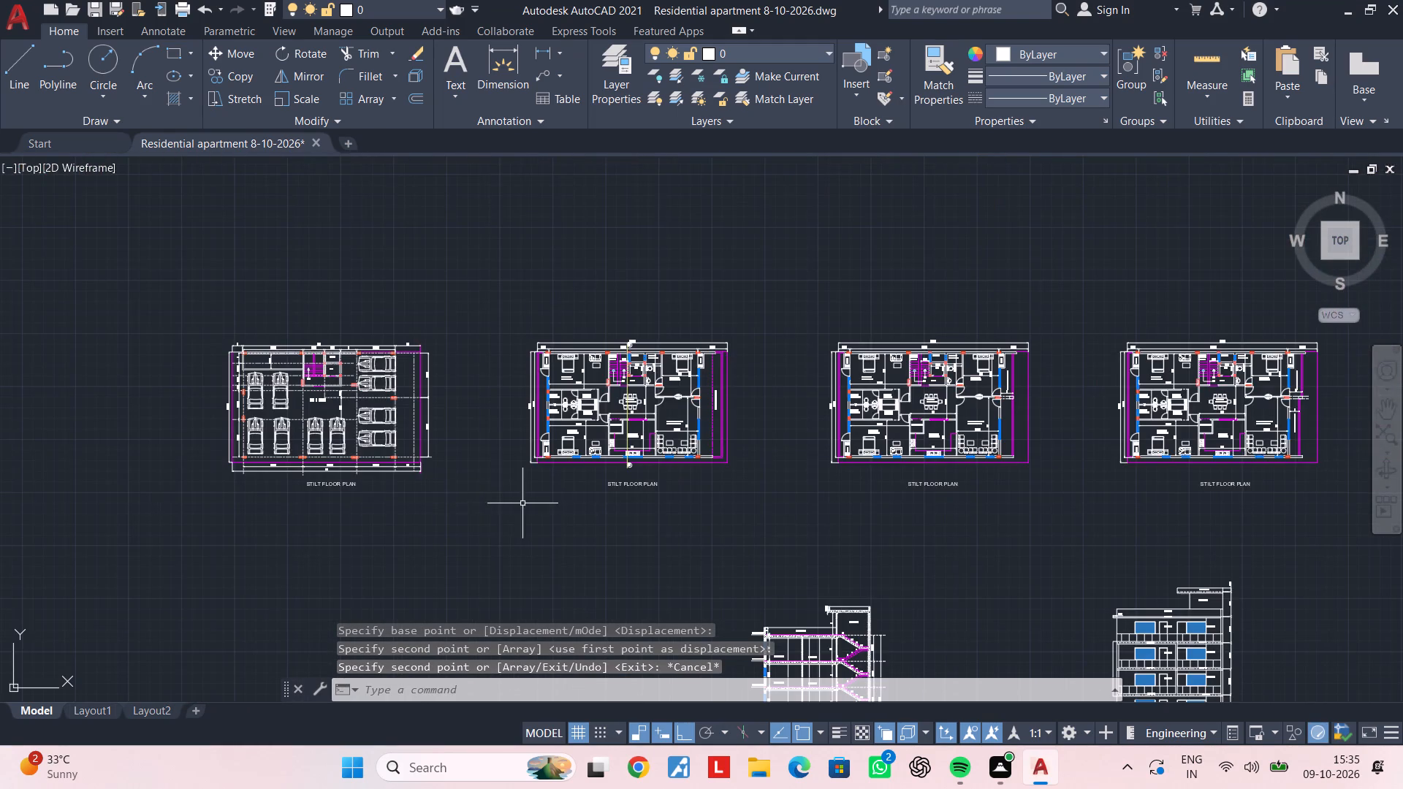
scroll(614, 491, "up", 4)
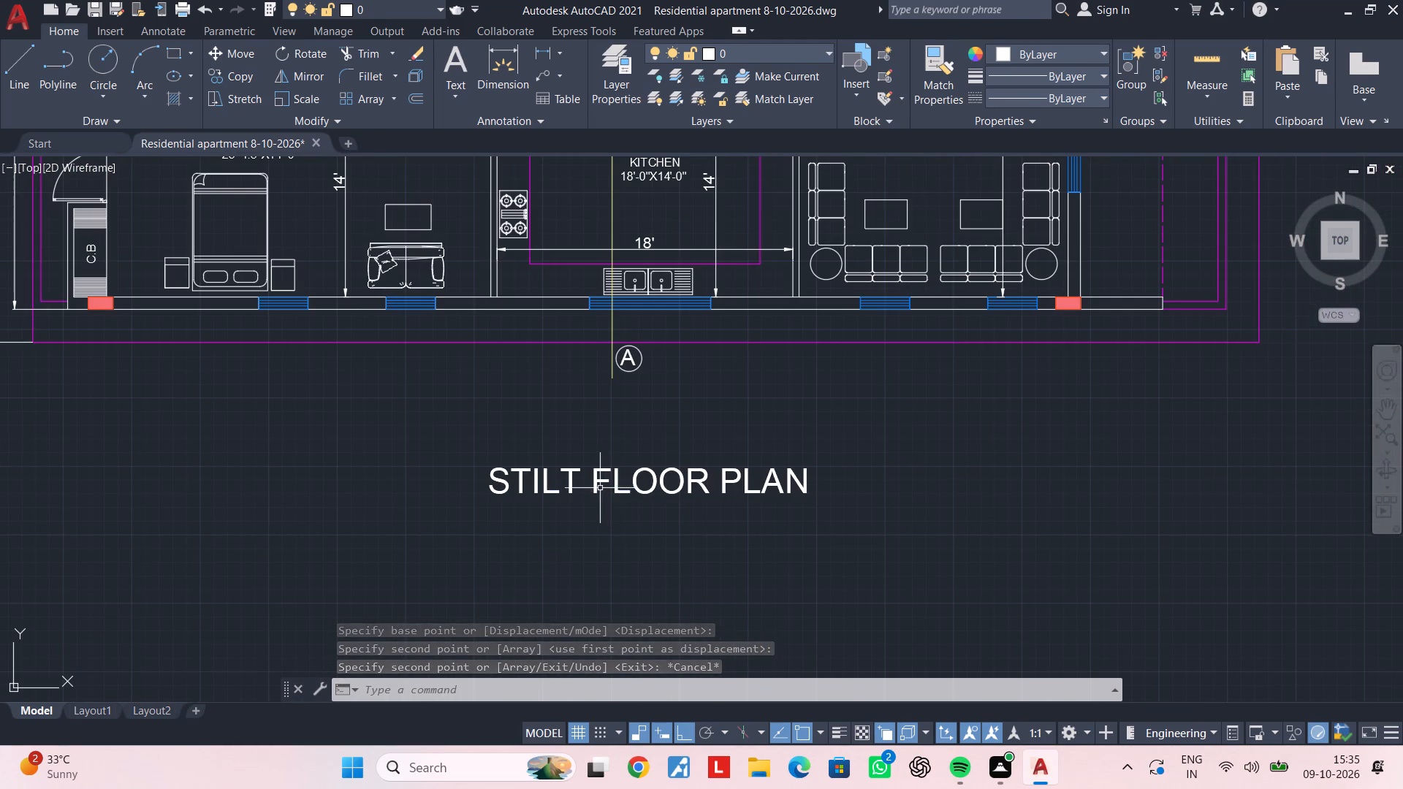
double_click(600, 488)
scroll(562, 490, "up", 2)
left_click_drag(590, 484, 269, 486)
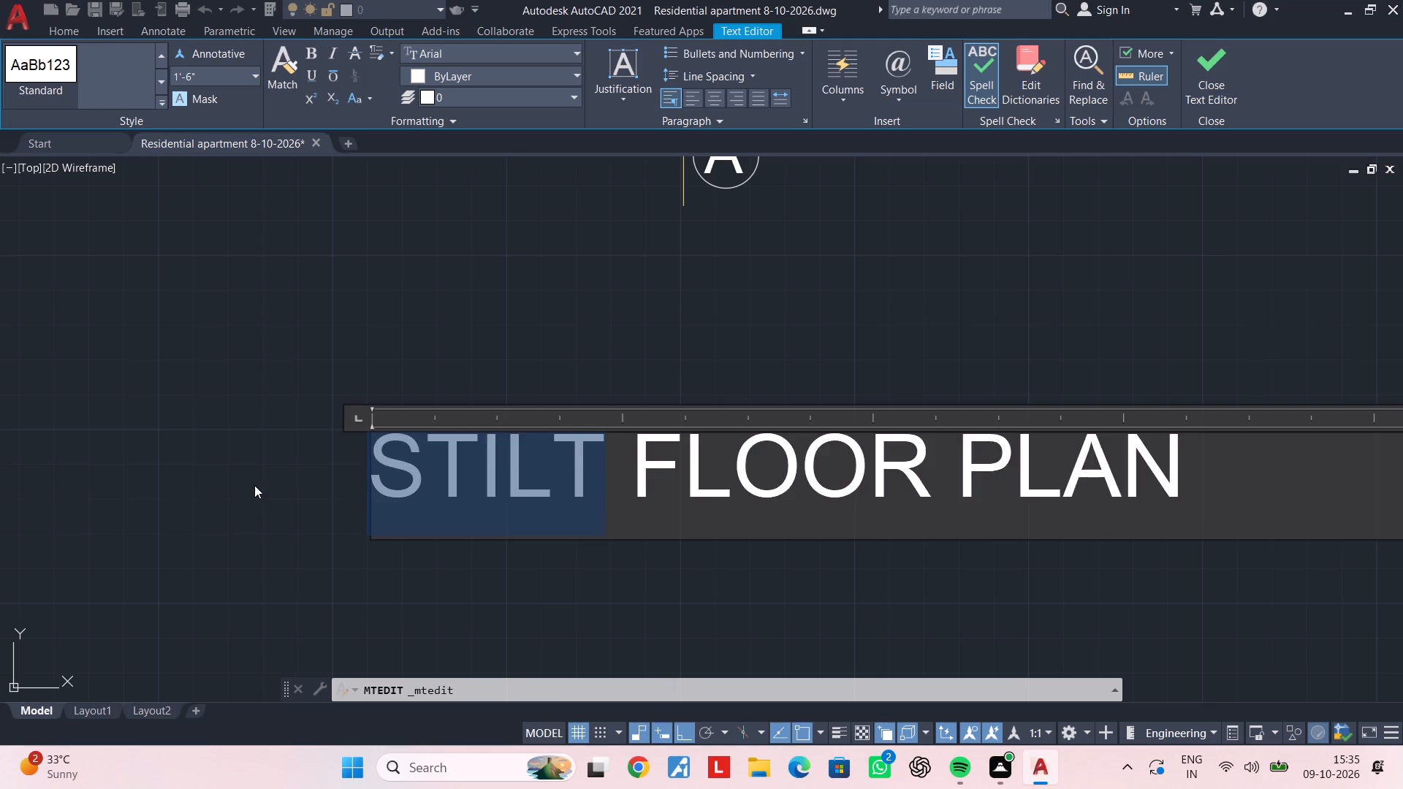
key("BackSpace")
type("GROUND")
scroll(577, 519, "down", 2)
middle_click_drag(696, 508, 225, 377)
left_click(412, 468)
Change the title beneath the second furnished floor plan to FIRST FLOOR PLAN.
scroll(633, 408, "down", 1)
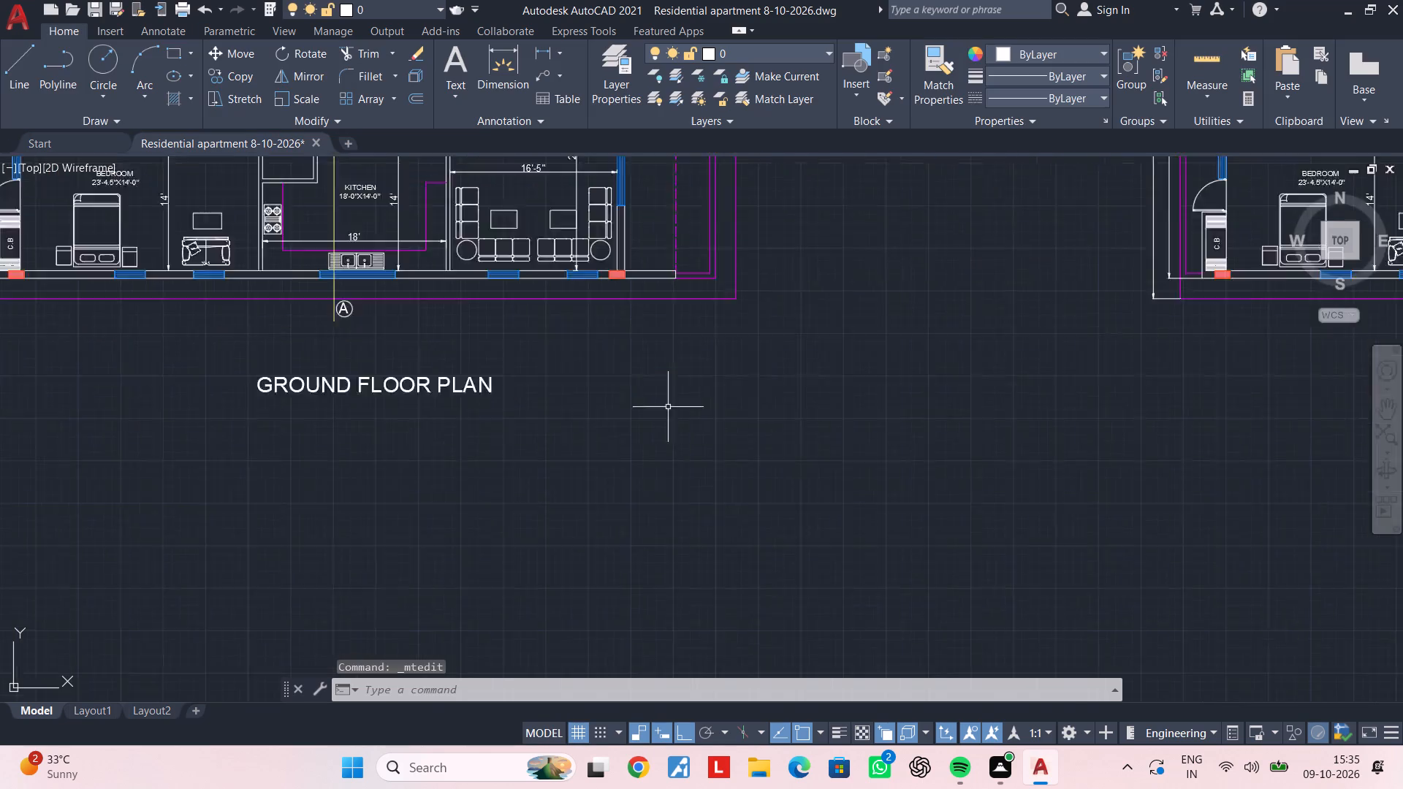
scroll(677, 407, "down", 2)
middle_click_drag(700, 406, 150, 410)
scroll(517, 402, "up", 2)
double_click(473, 396)
scroll(372, 411, "up", 2)
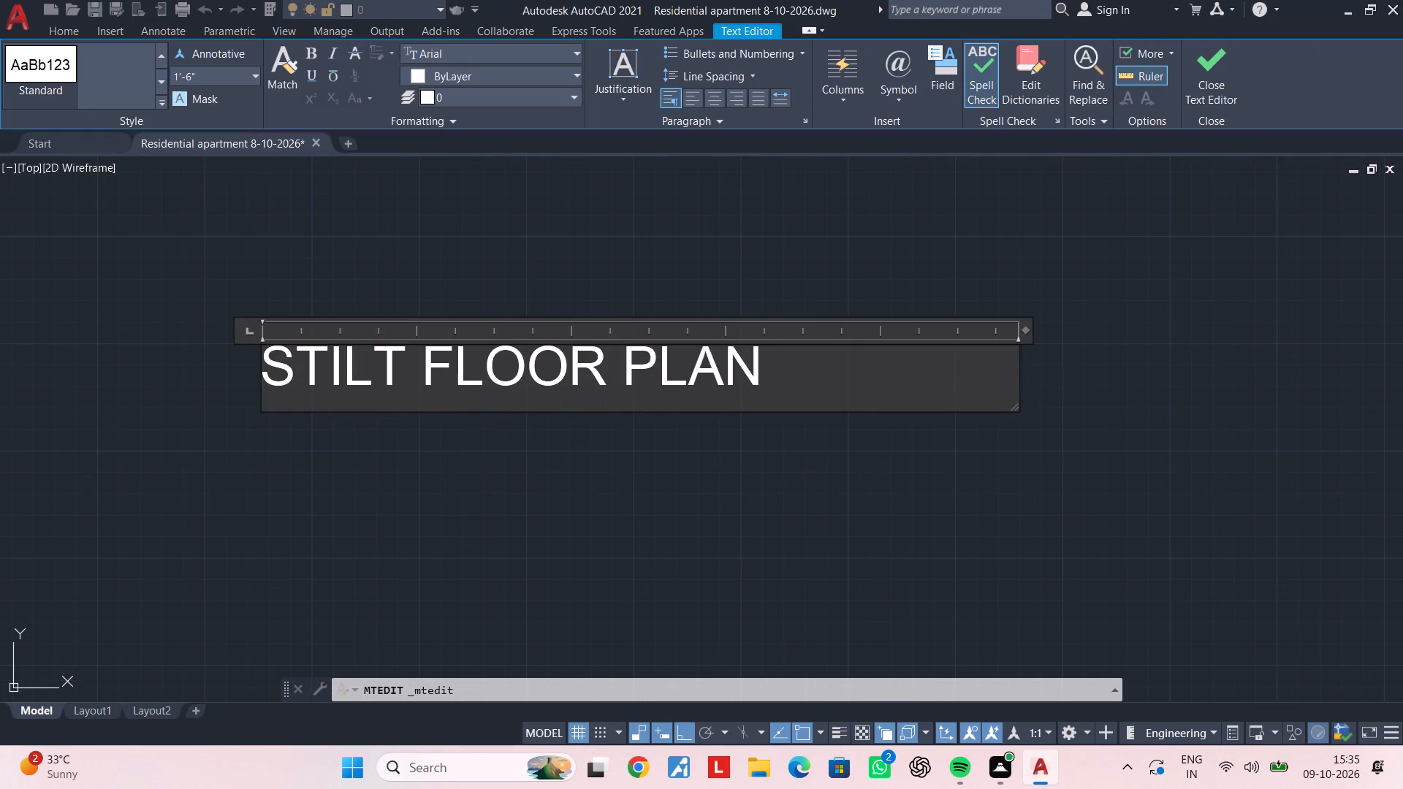
left_click_drag(406, 380, 167, 380)
key("BackSpace")
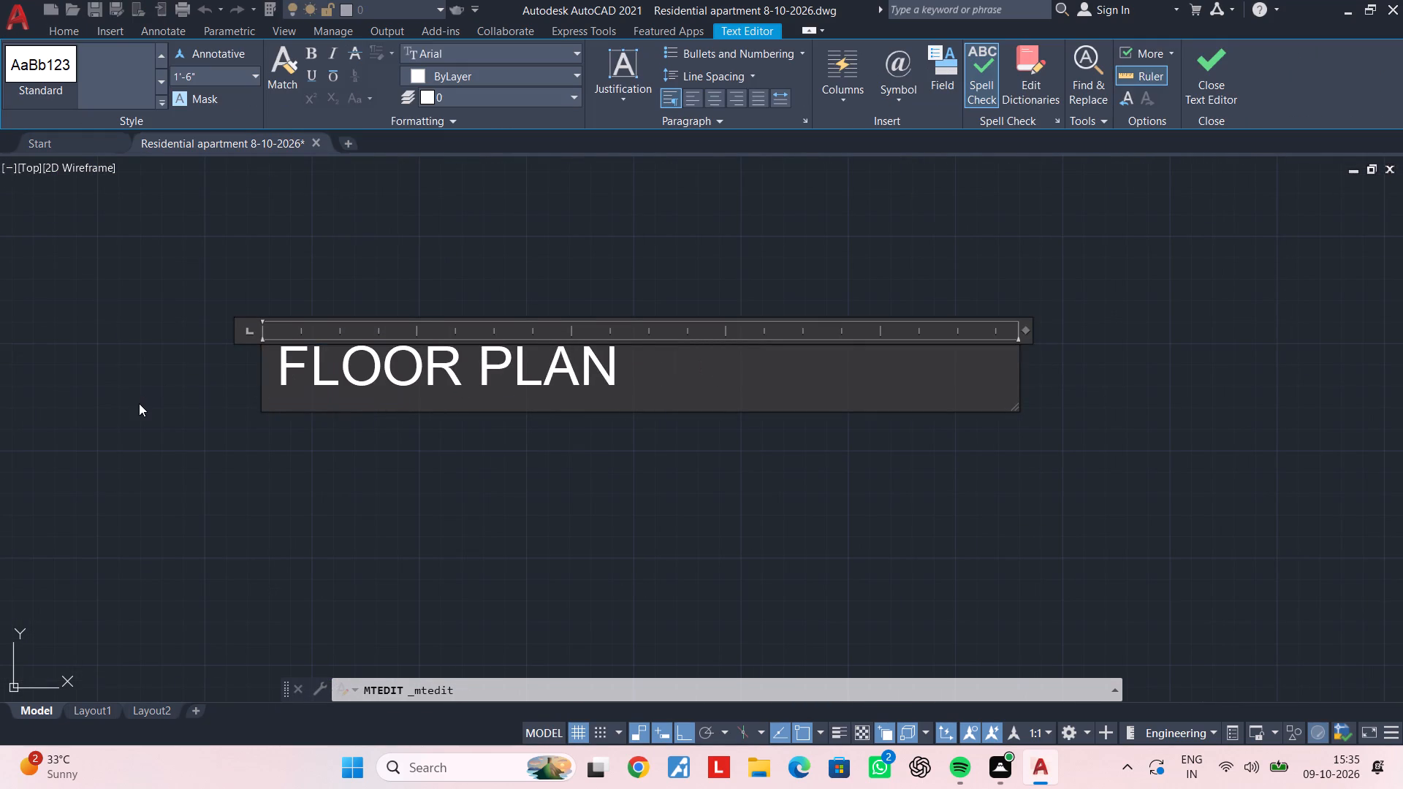
key("f")
type("IRST")
left_click(321, 436)
Change the title beneath the third furnished floor plan to SECOND FLOOR PLAN.
scroll(383, 442, "down", 3)
middle_click_drag(677, 416, 99, 388)
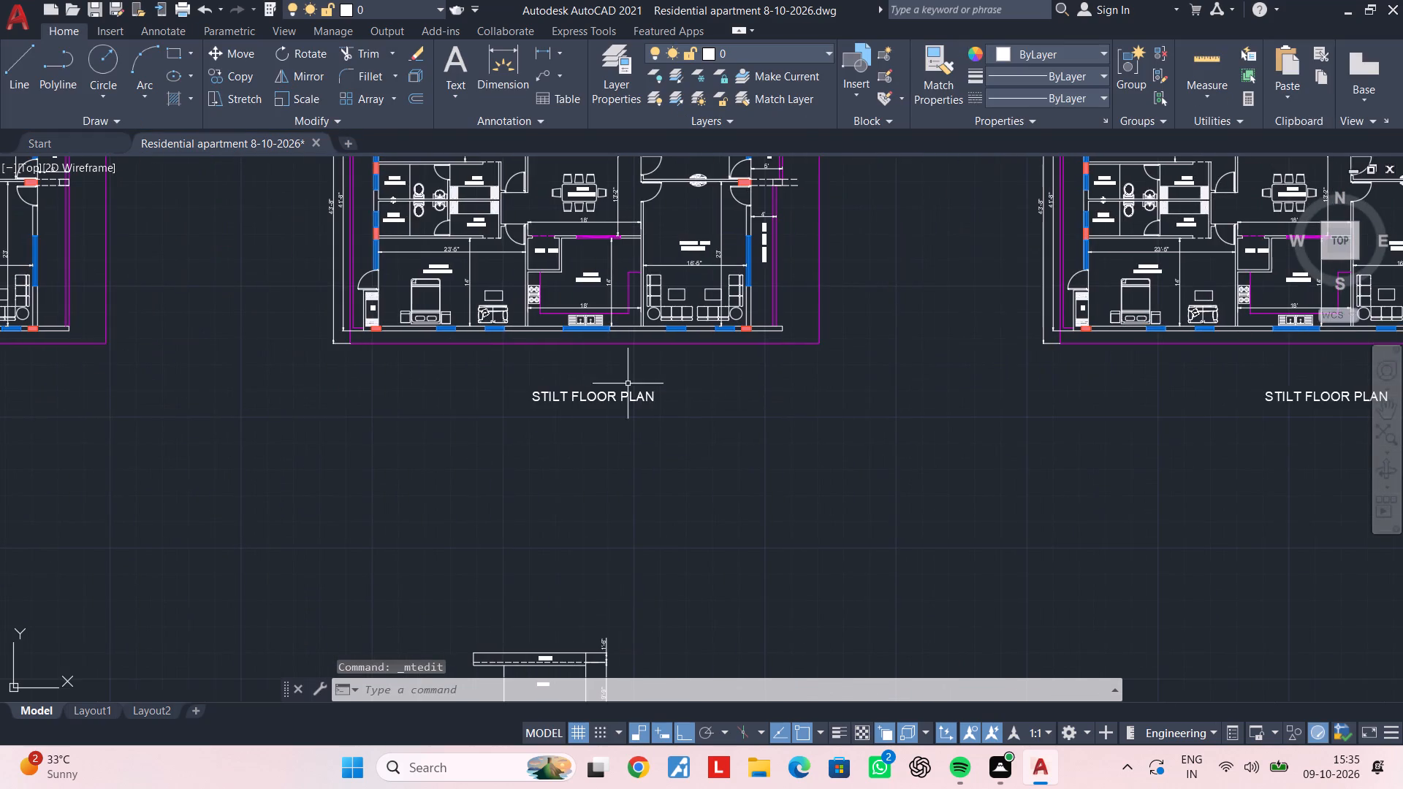
scroll(602, 405, "up", 1)
double_click(576, 395)
scroll(540, 394, "up", 3)
left_click_drag(540, 393, 406, 392)
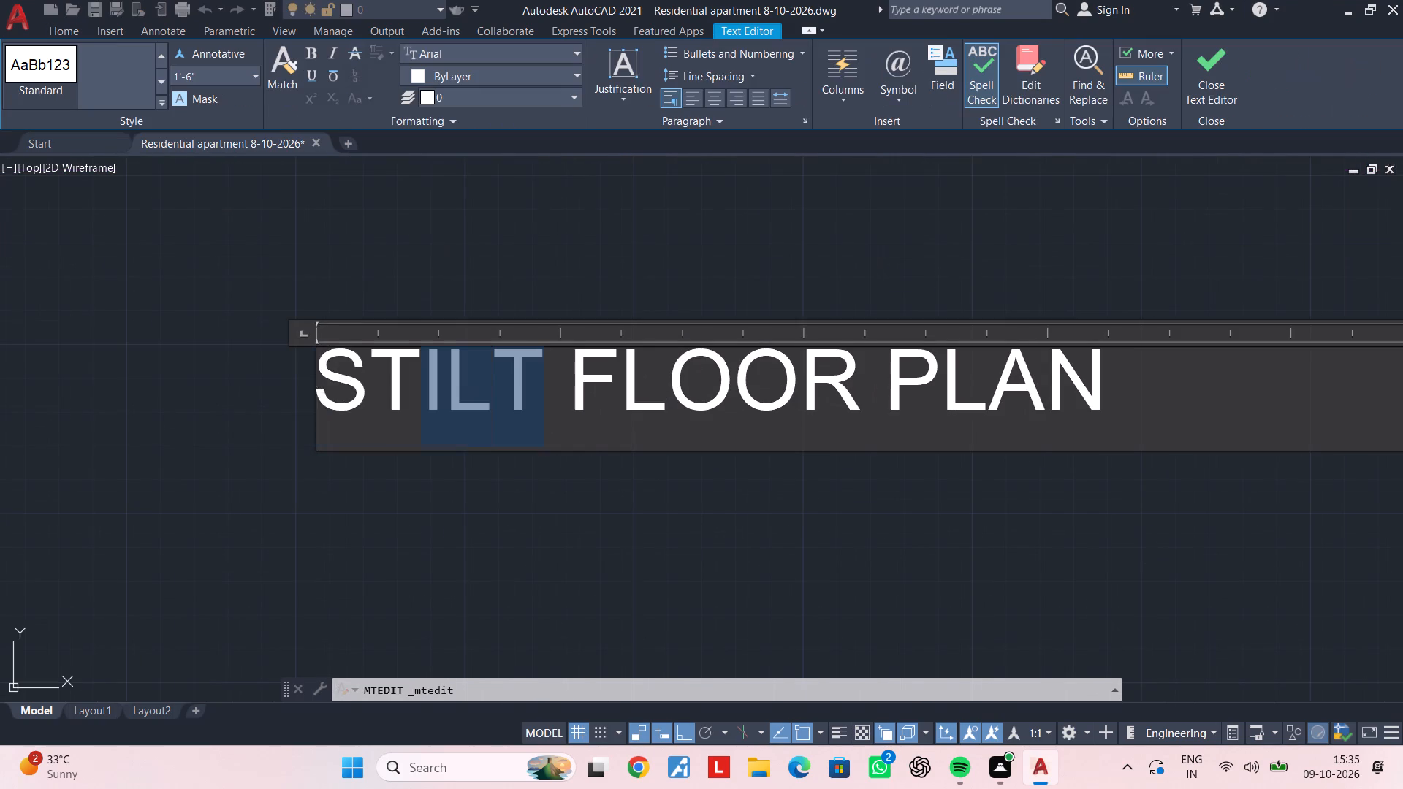
left_click_drag(406, 392, 298, 392)
key("BackSpace")
type("SECOND")
left_click(266, 516)
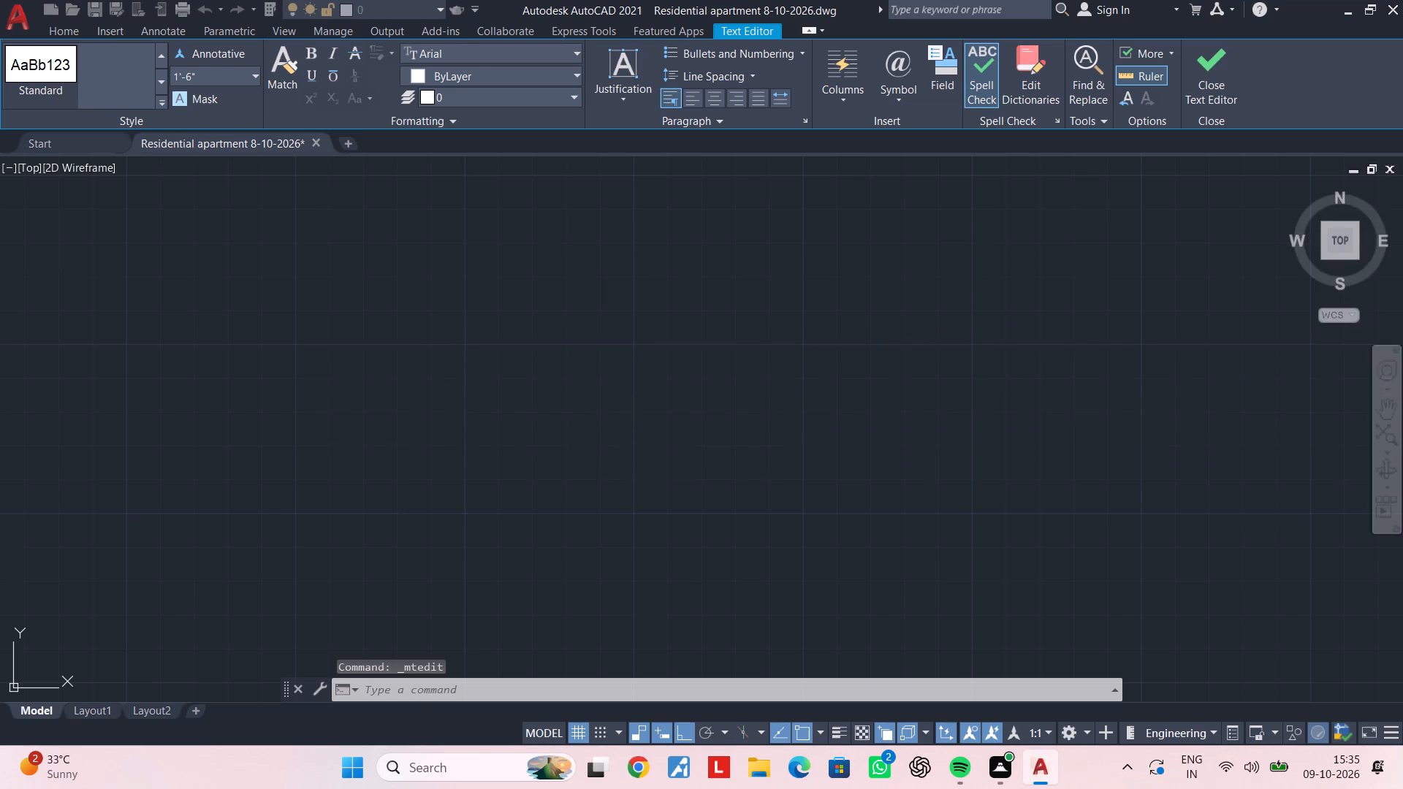
Change the title beneath the last floor plan in the row to THIRD FLOOR PLAN.
scroll(534, 473, "down", 4)
middle_click_drag(1012, 443, 121, 433)
scroll(550, 446, "up", 2)
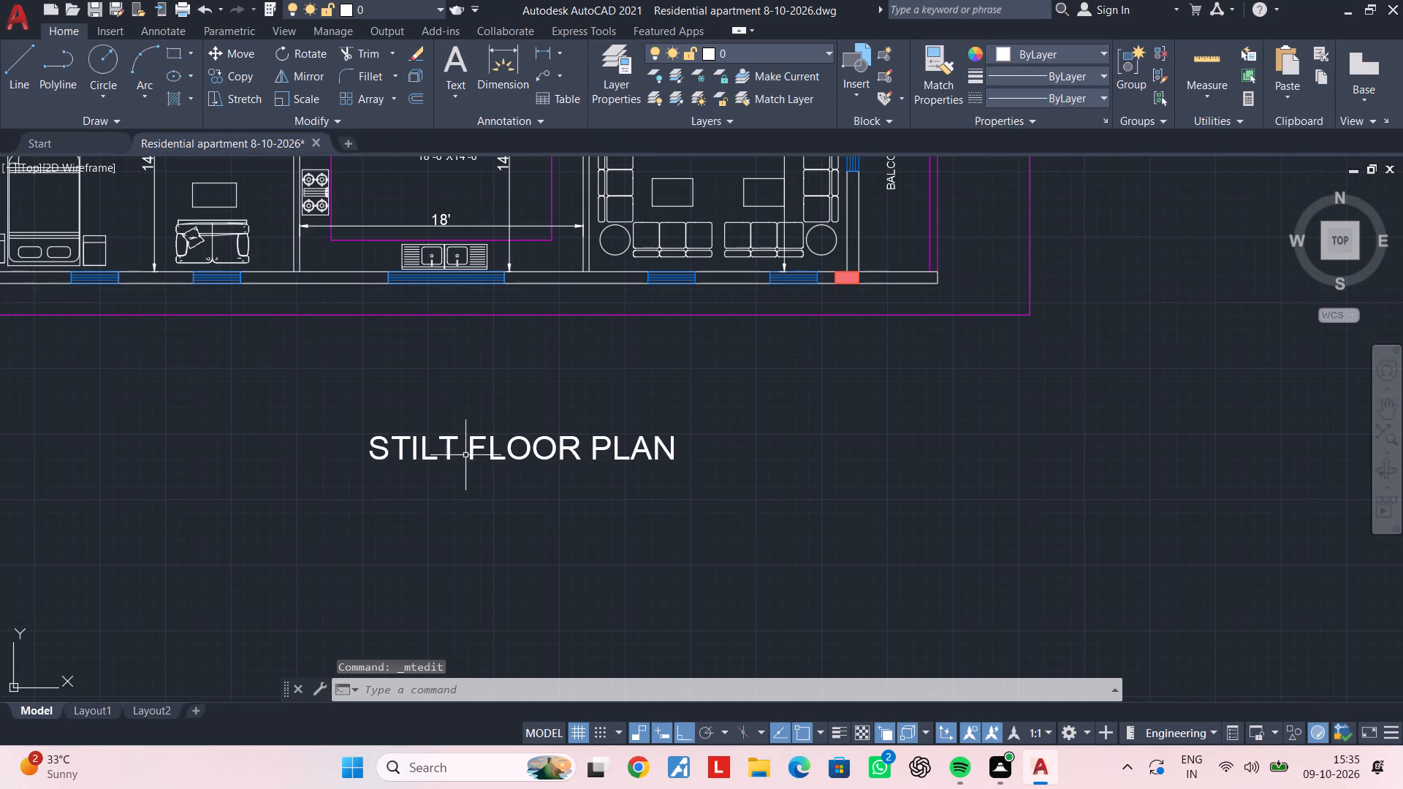
double_click(471, 454)
scroll(455, 454, "up", 2)
left_click_drag(455, 446, 262, 446)
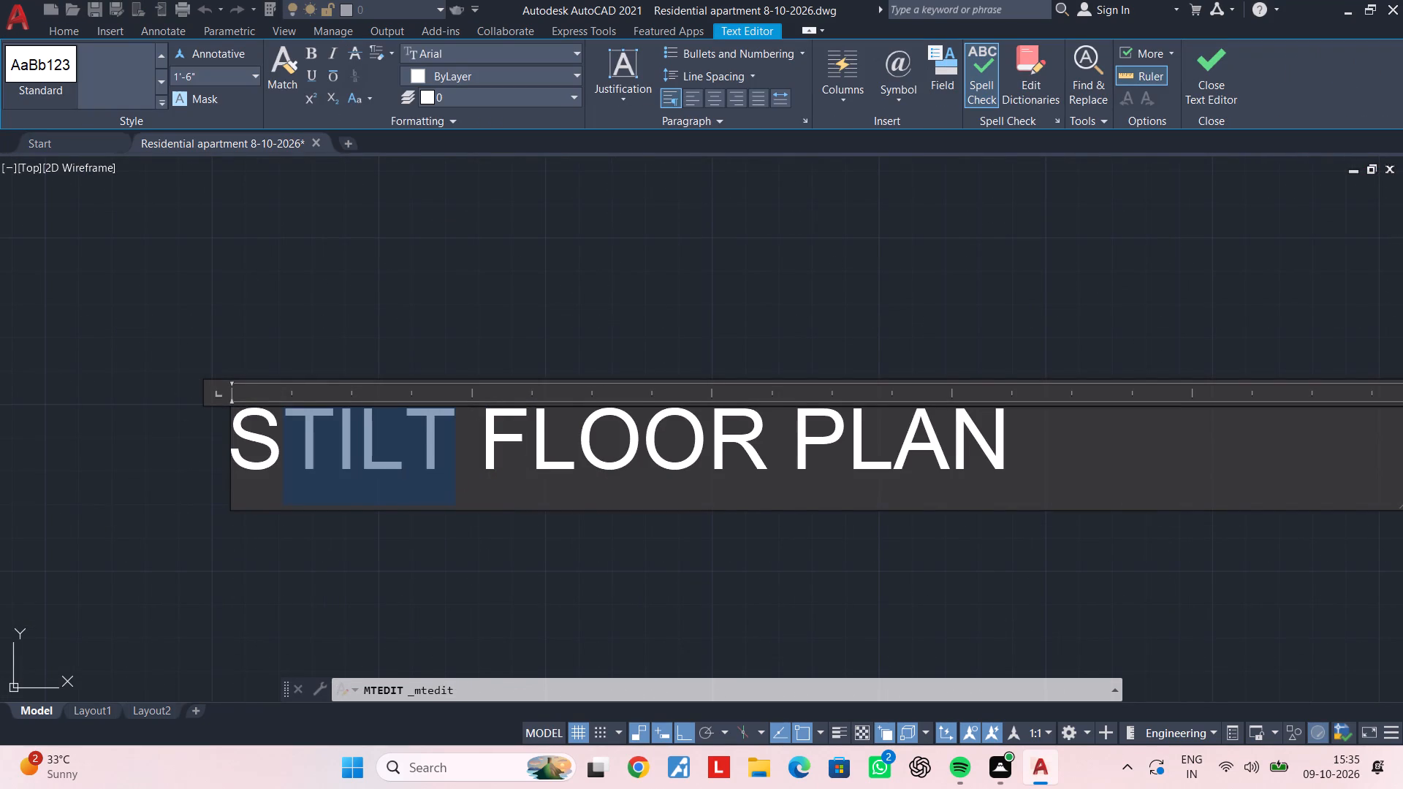
key("BackSpace")
key("BackSpace")
type("THIRD")
left_click(541, 566)
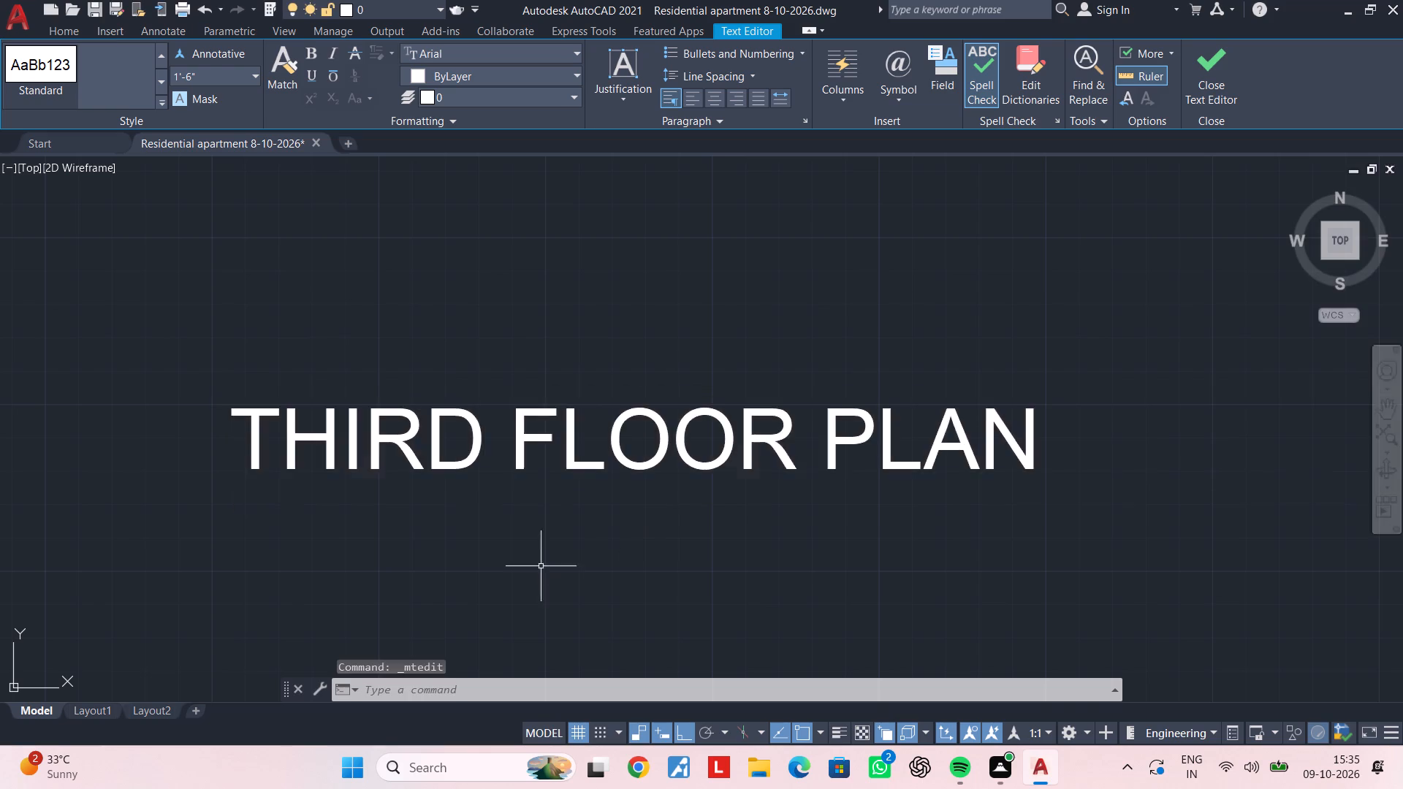
Match the properties of the SECOND FLOOR PLAN title onto the FRONT ELEVATION and SECTION -AA titles.
scroll(541, 546, "down", 4)
scroll(474, 505, "down", 2)
middle_click_drag(474, 505, 673, 435)
key("Escape")
middle_click_drag(515, 478, 696, 411)
key("Escape")
key("Escape")
middle_click_drag(619, 480, 671, 363)
key("Escape")
key("Escape")
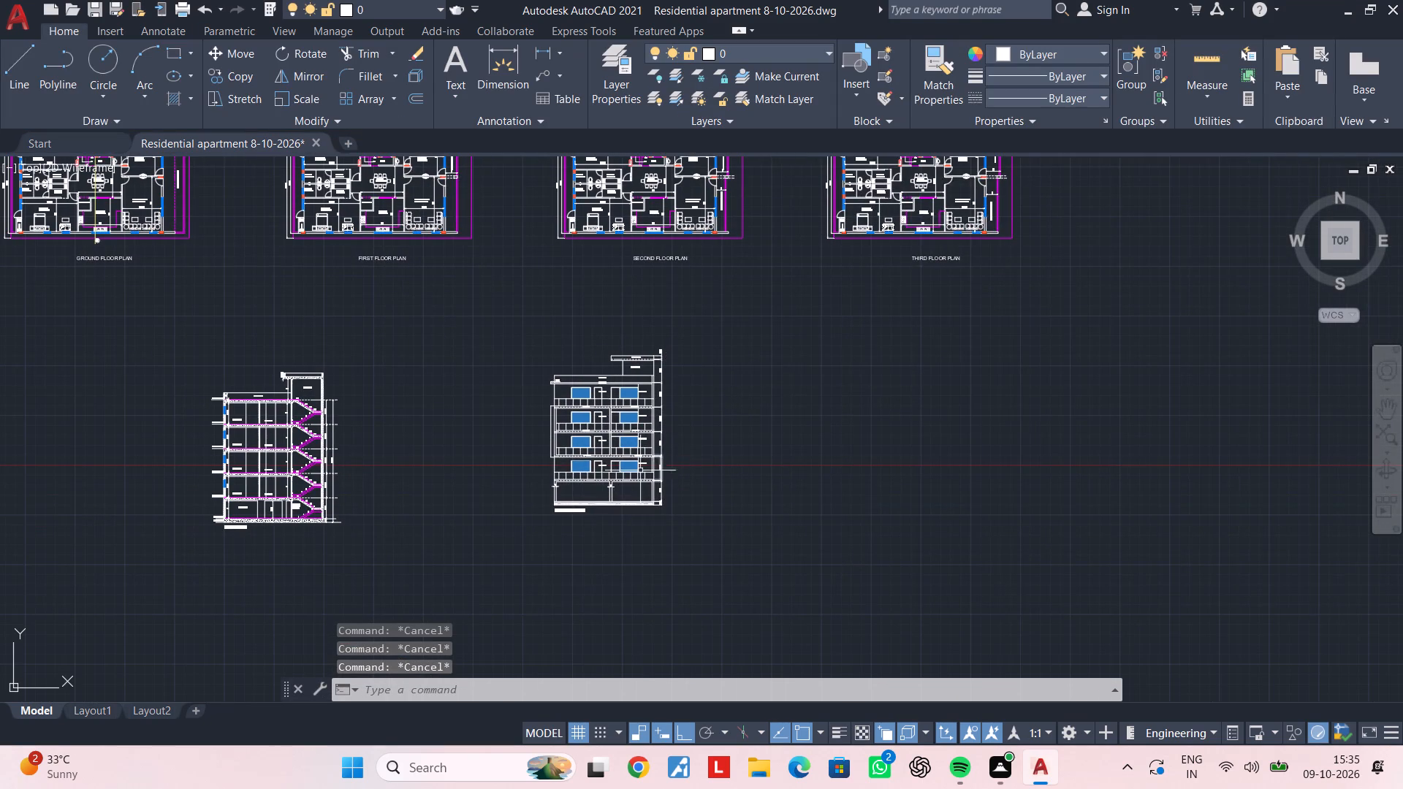
type("MA")
key("space")
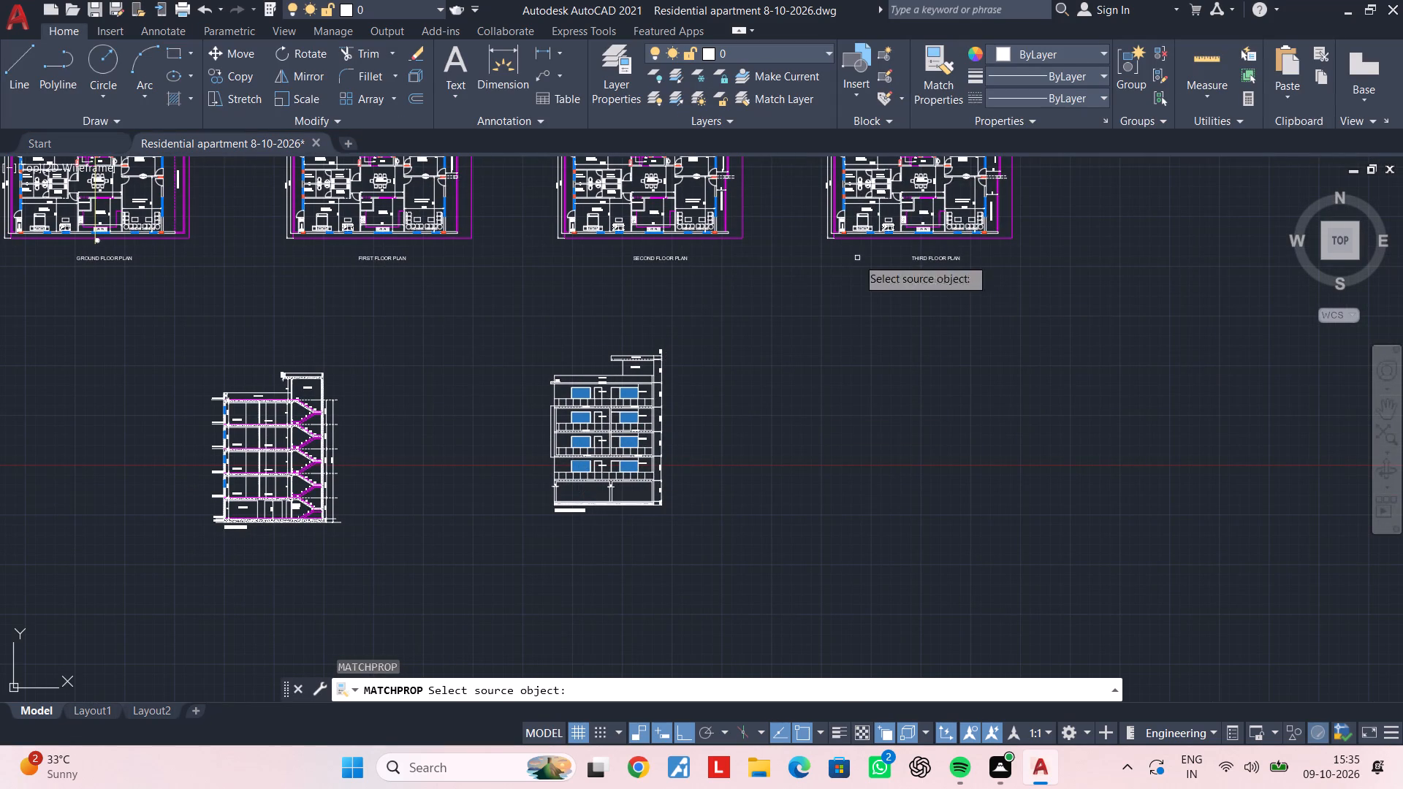
left_click(674, 259)
scroll(560, 508, "up", 1)
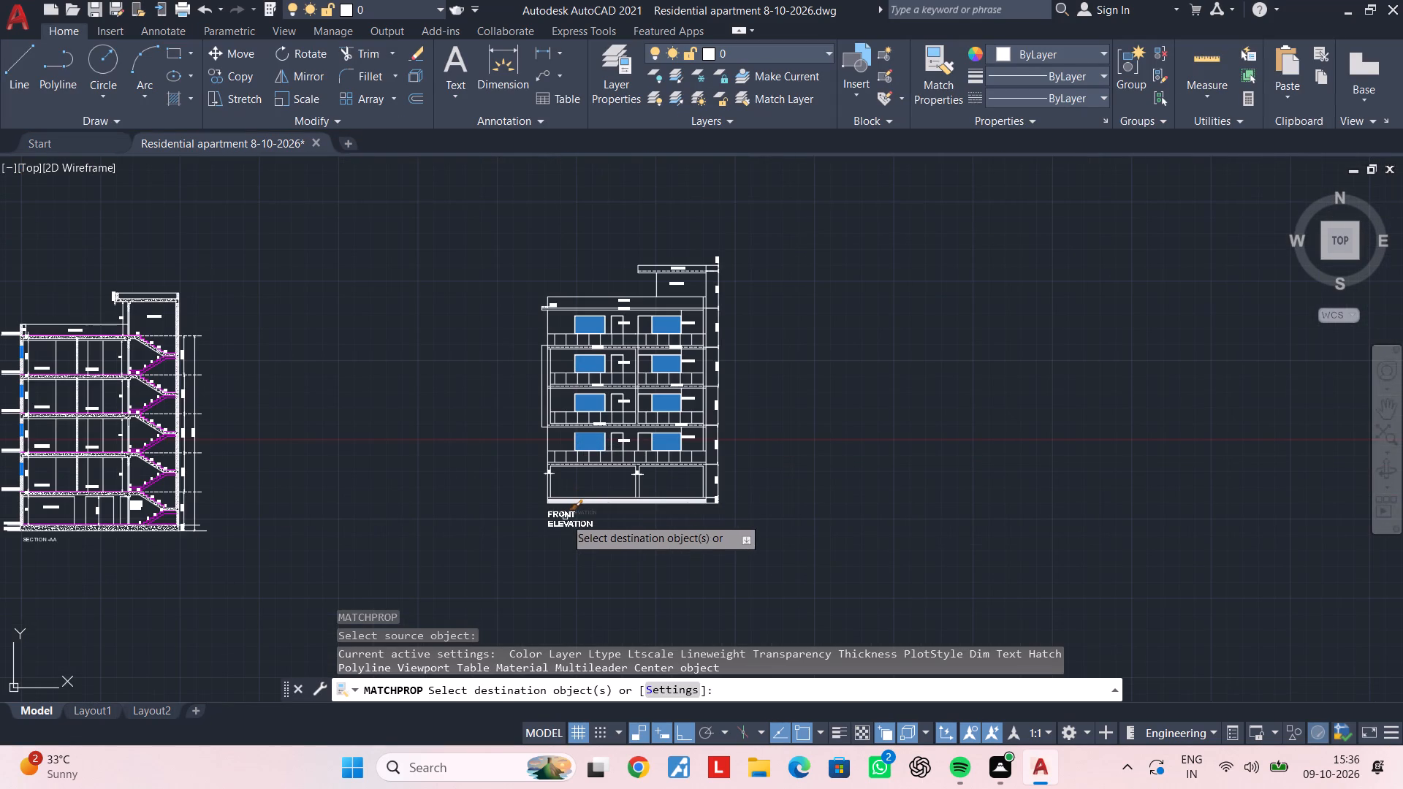
left_click(564, 517)
middle_click_drag(405, 518, 619, 462)
left_click(248, 487)
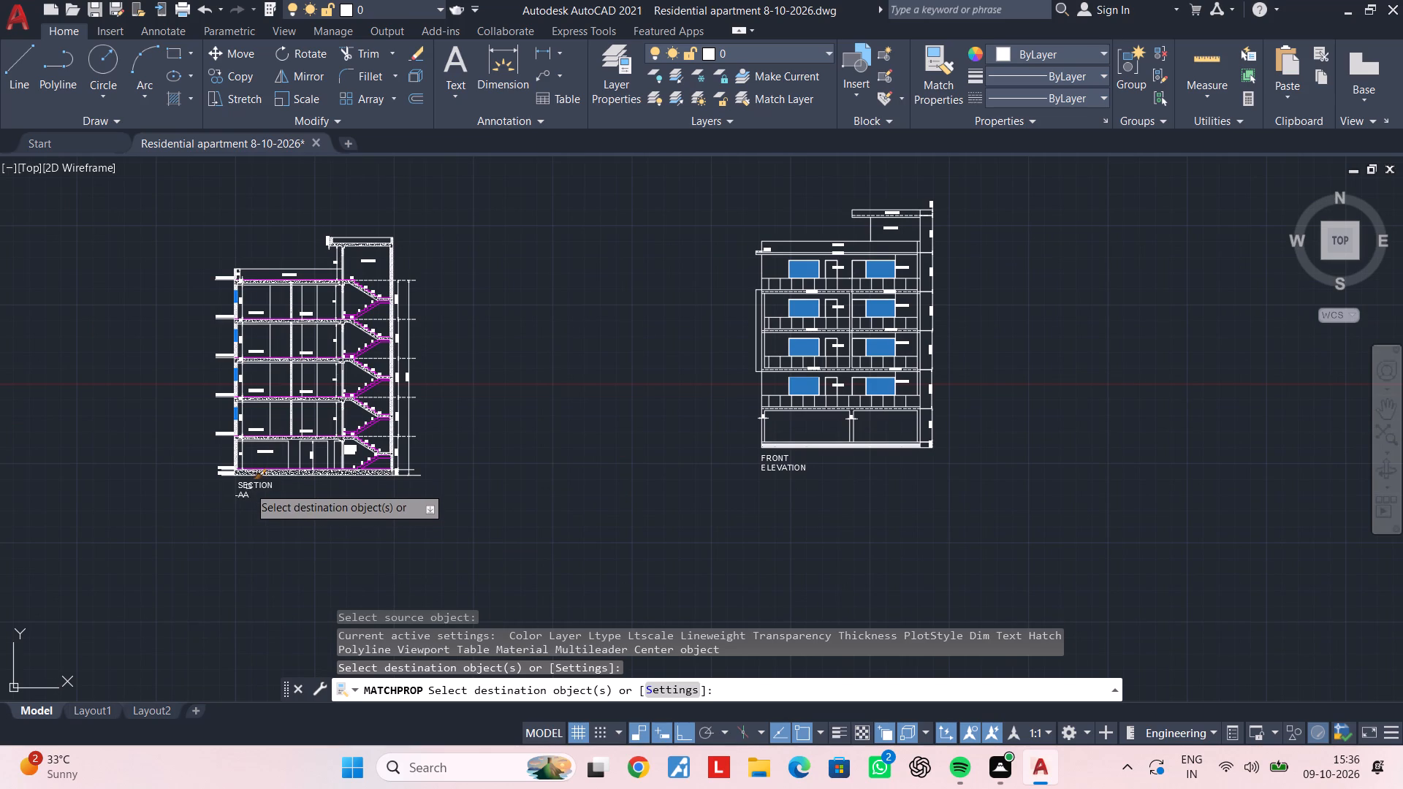
key("Escape")
Widen the SECTION -AA title's text box so the title fits on one line.
double_click(269, 481)
scroll(279, 500, "up", 3)
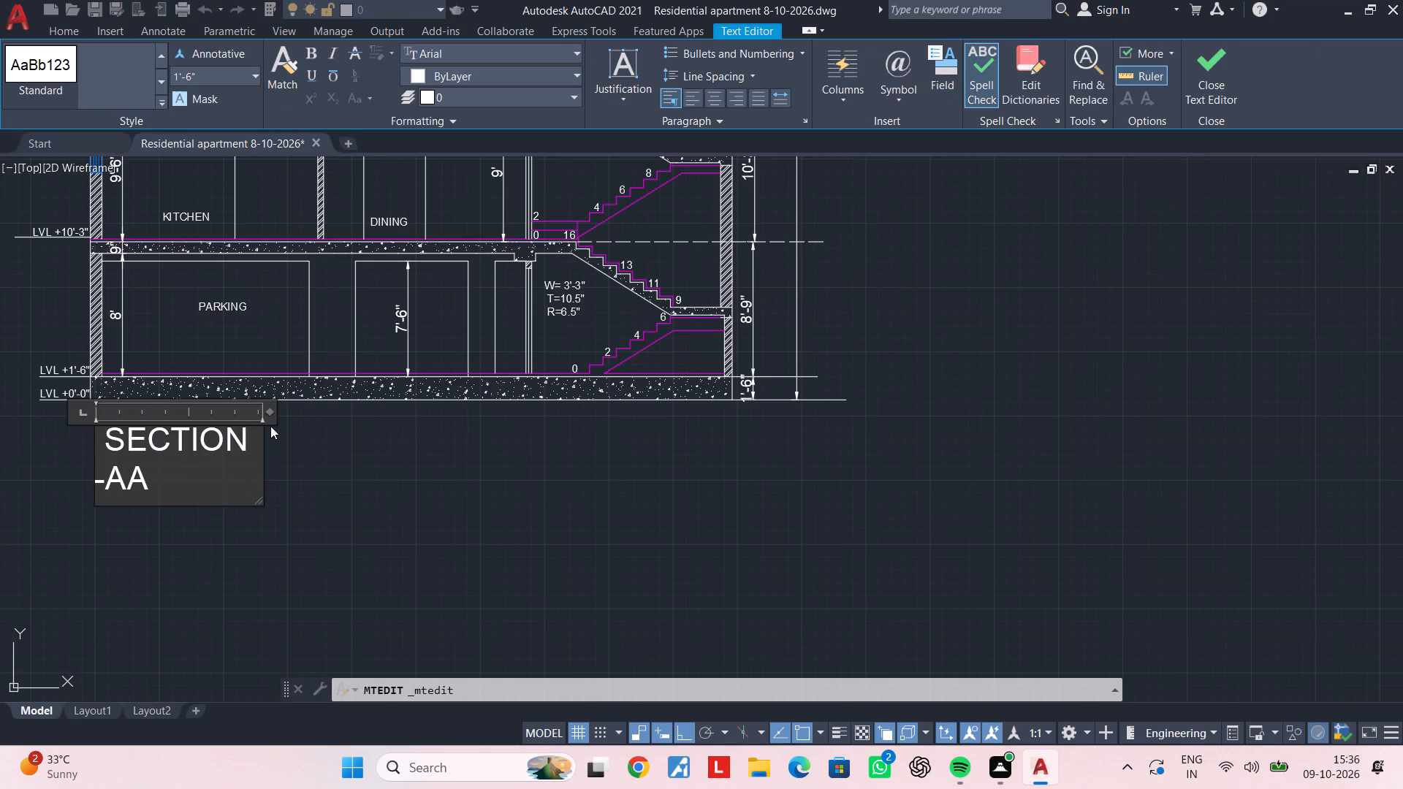
left_click_drag(265, 413, 332, 409)
left_click(346, 430)
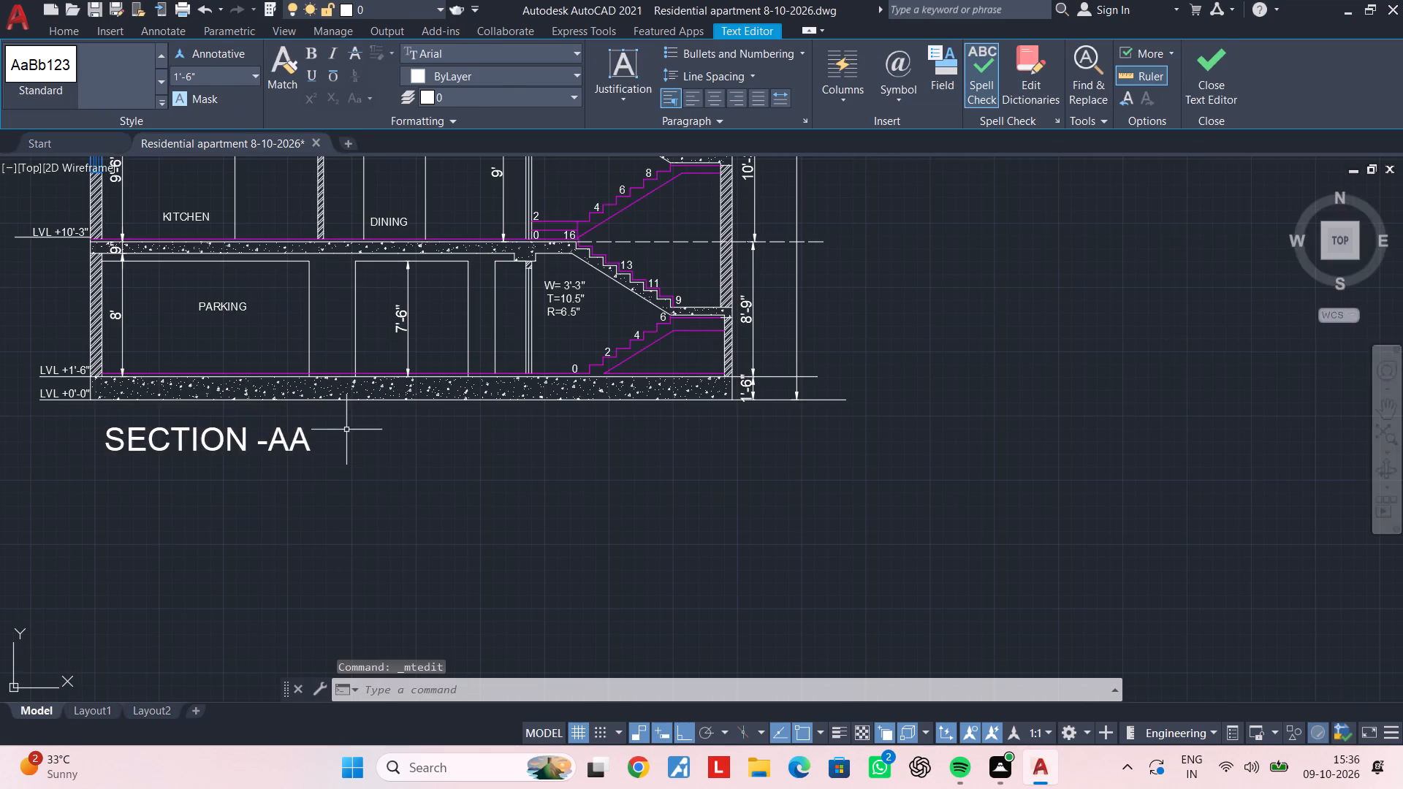
Widen the FRONT ELEVATION title's text box so the title fits on one line.
scroll(455, 451, "down", 3)
middle_click_drag(543, 468, 202, 463)
scroll(571, 442, "up", 1)
left_click(646, 432)
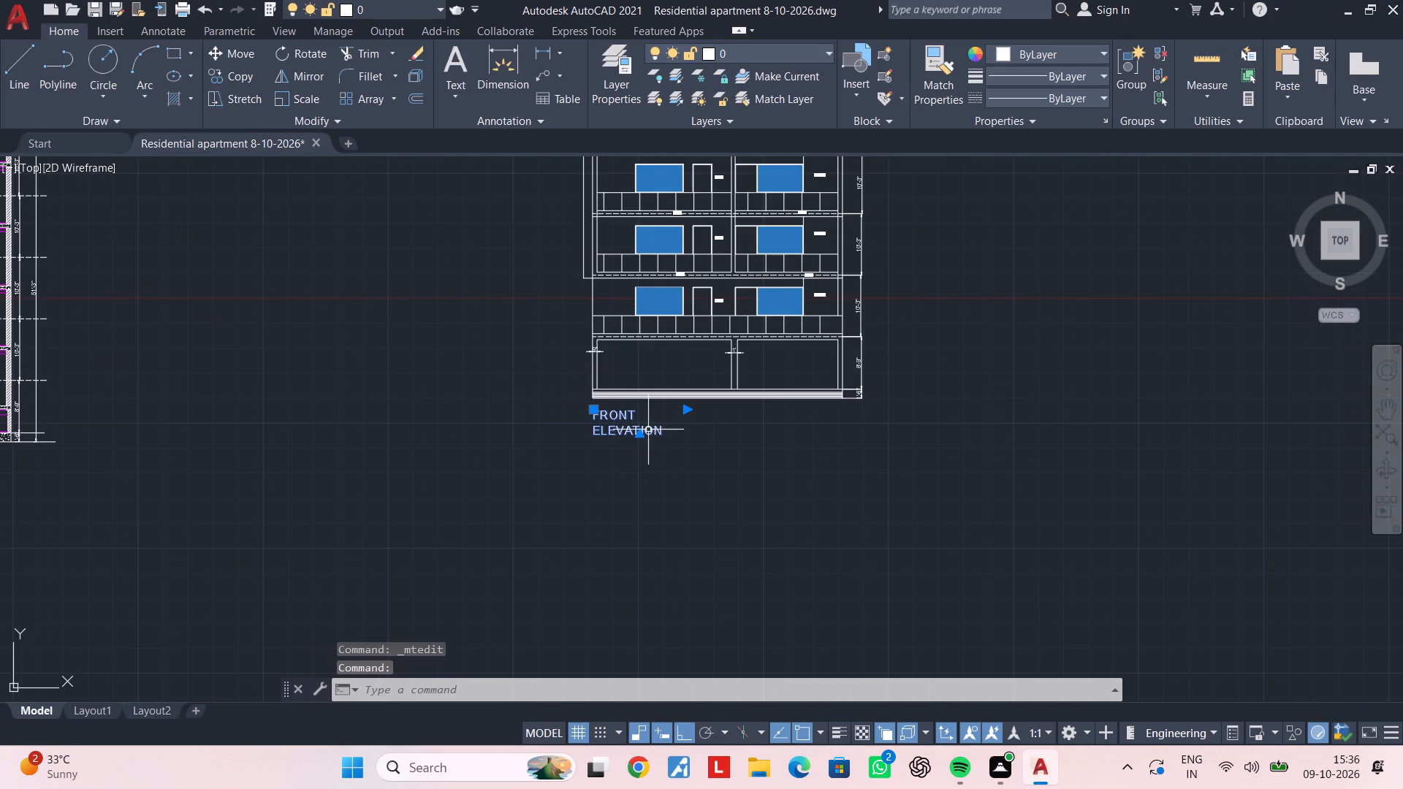
double_click(612, 435)
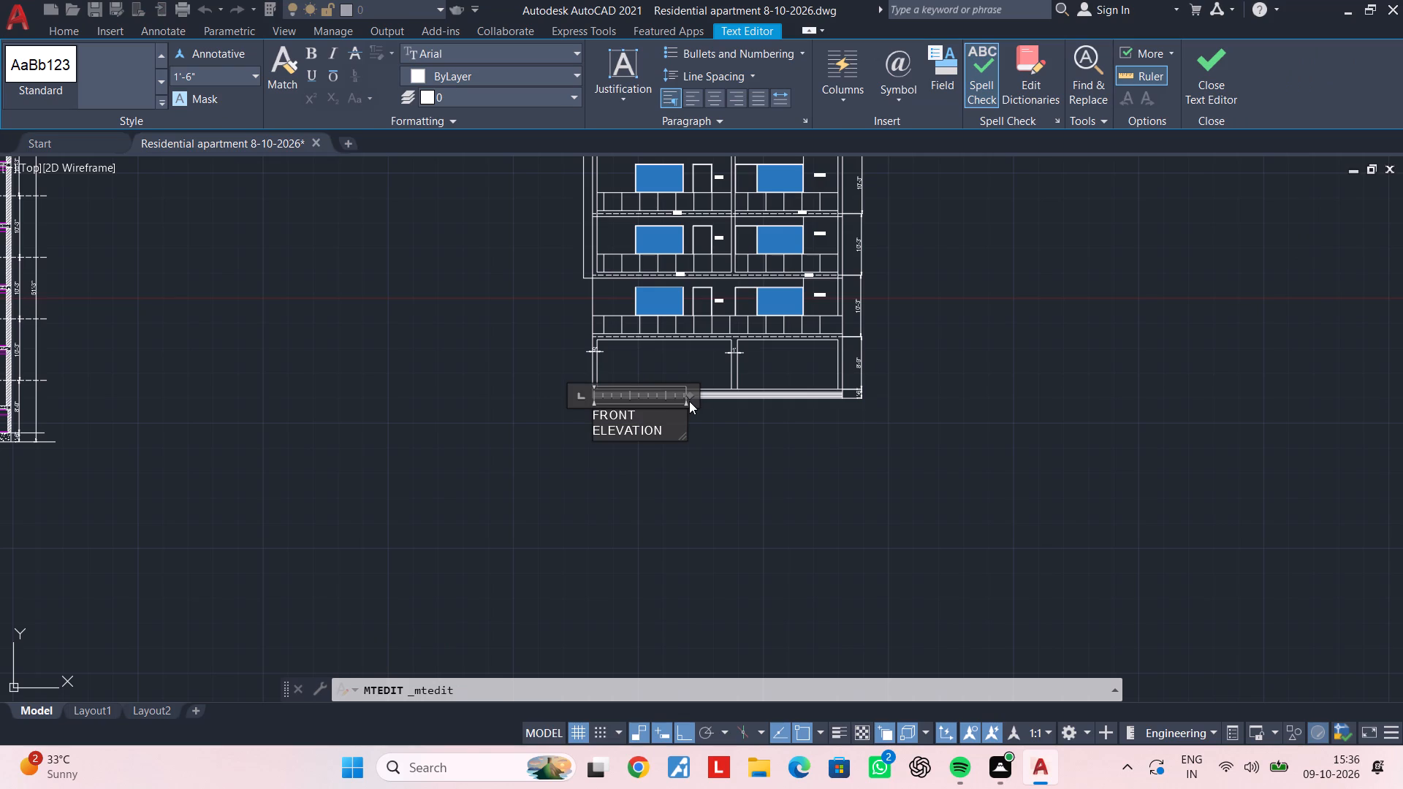
left_click_drag(690, 394, 736, 390)
left_click(717, 460)
key("Escape")
Save the residential apartment drawing with all the plan, section and elevation titles in place.
scroll(717, 460, "down", 2)
middle_click_drag(717, 460, 672, 468)
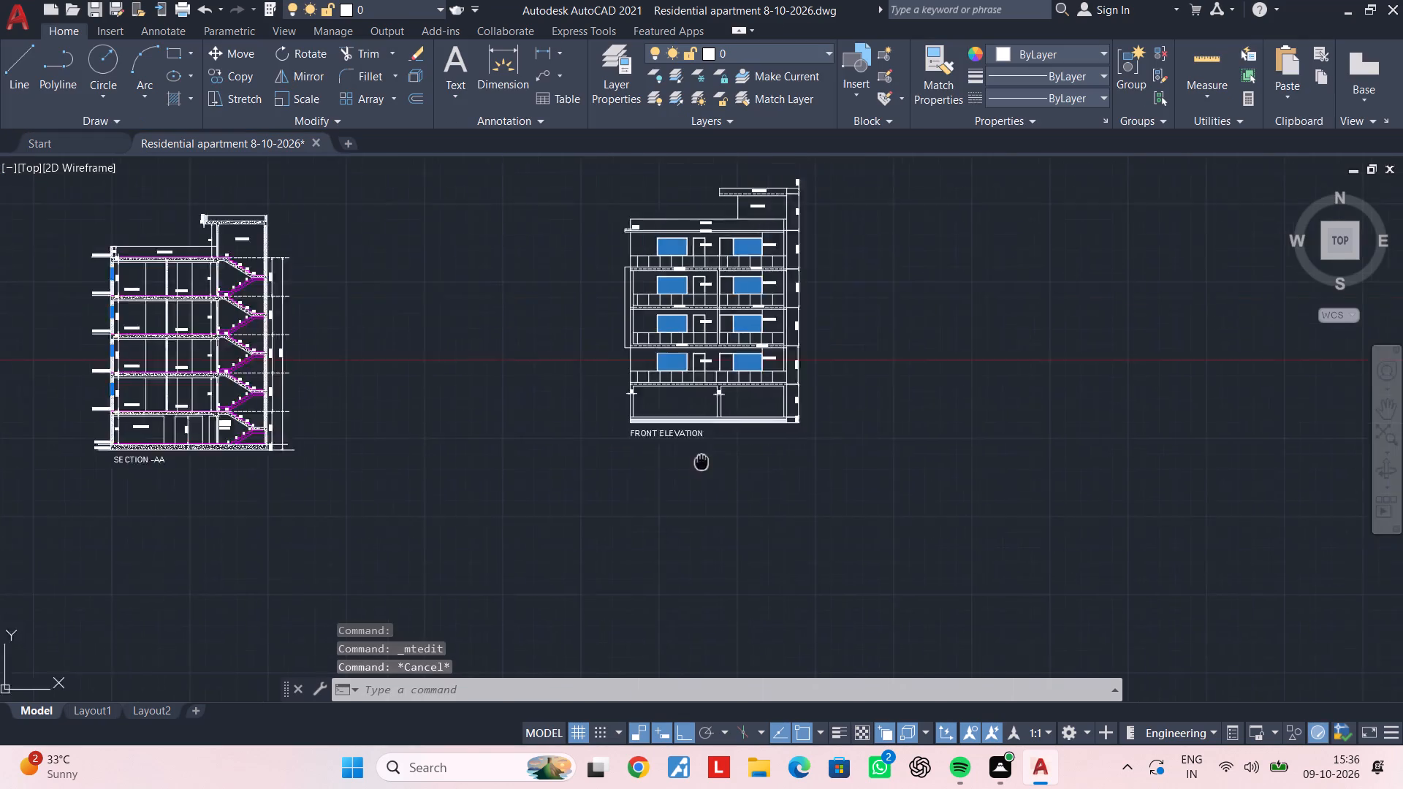
middle_click_drag(672, 468, 606, 488)
key("Escape")
scroll(444, 451, "down", 3)
middle_click_drag(446, 451, 574, 440)
key("Escape")
middle_click_drag(565, 335, 527, 384)
key("Escape")
key("Escape")
middle_click_drag(716, 403, 603, 405)
key("Escape")
key("Escape")
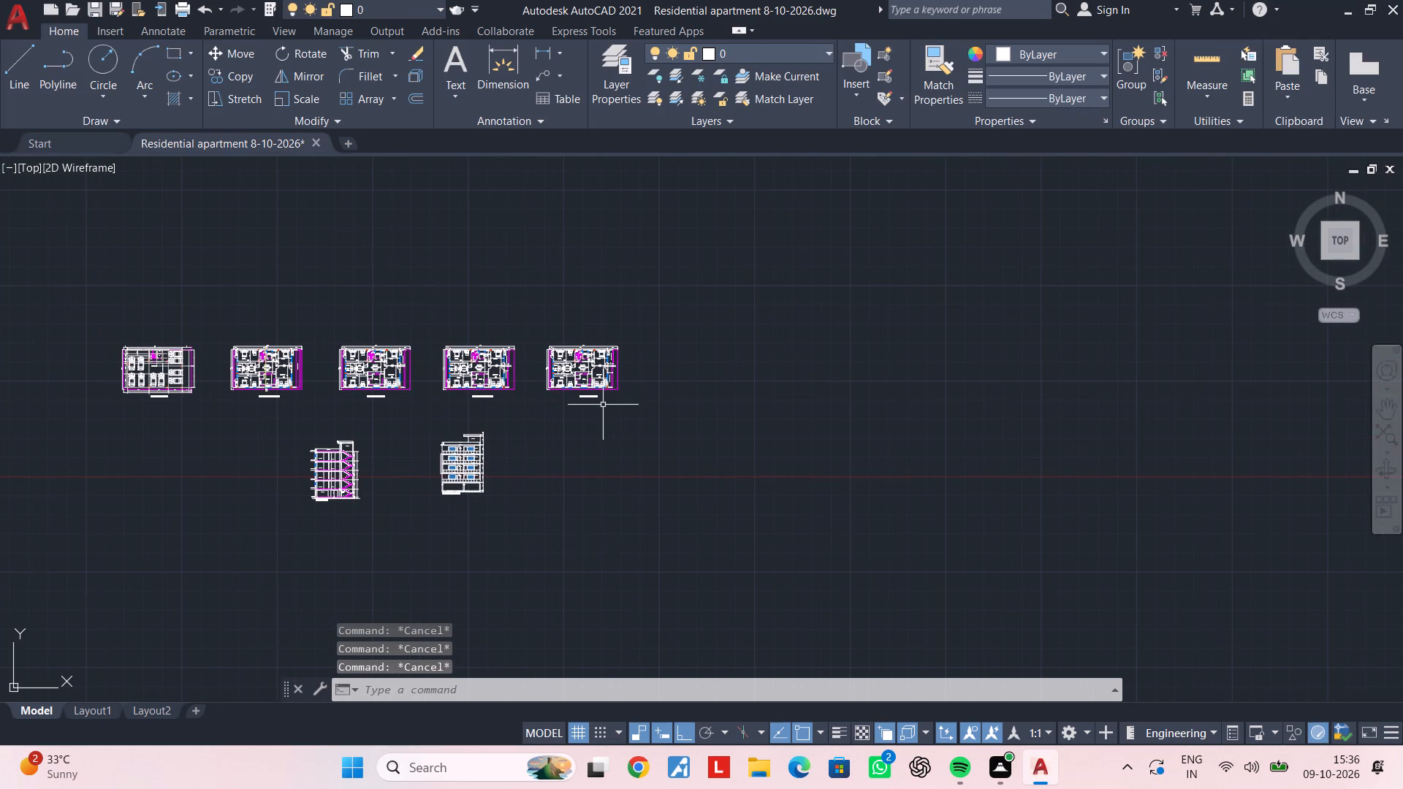
key("Escape")
key("Escape")
key("ctrl+s")
key("ctrl+s")
key("ctrl+s")
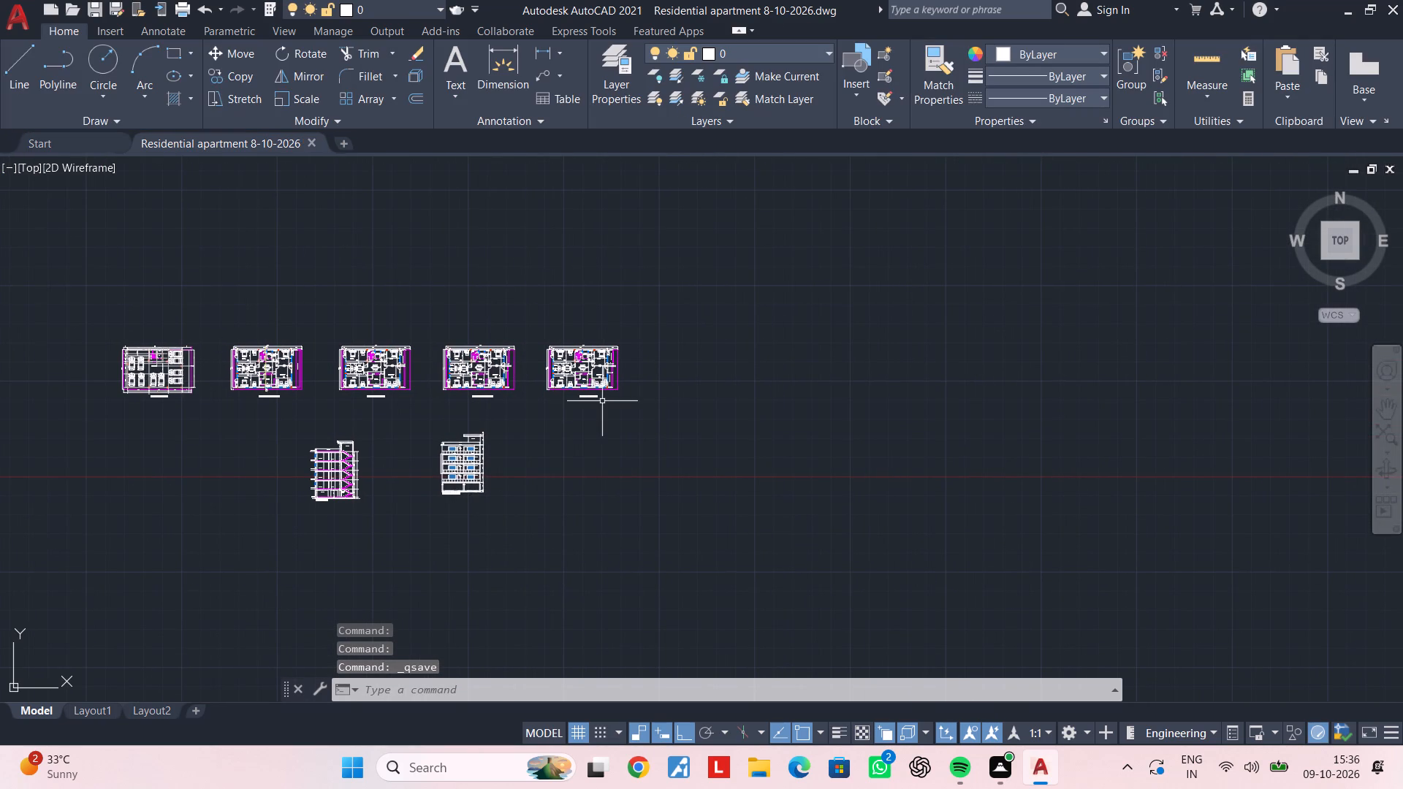
key("ctrl+s")
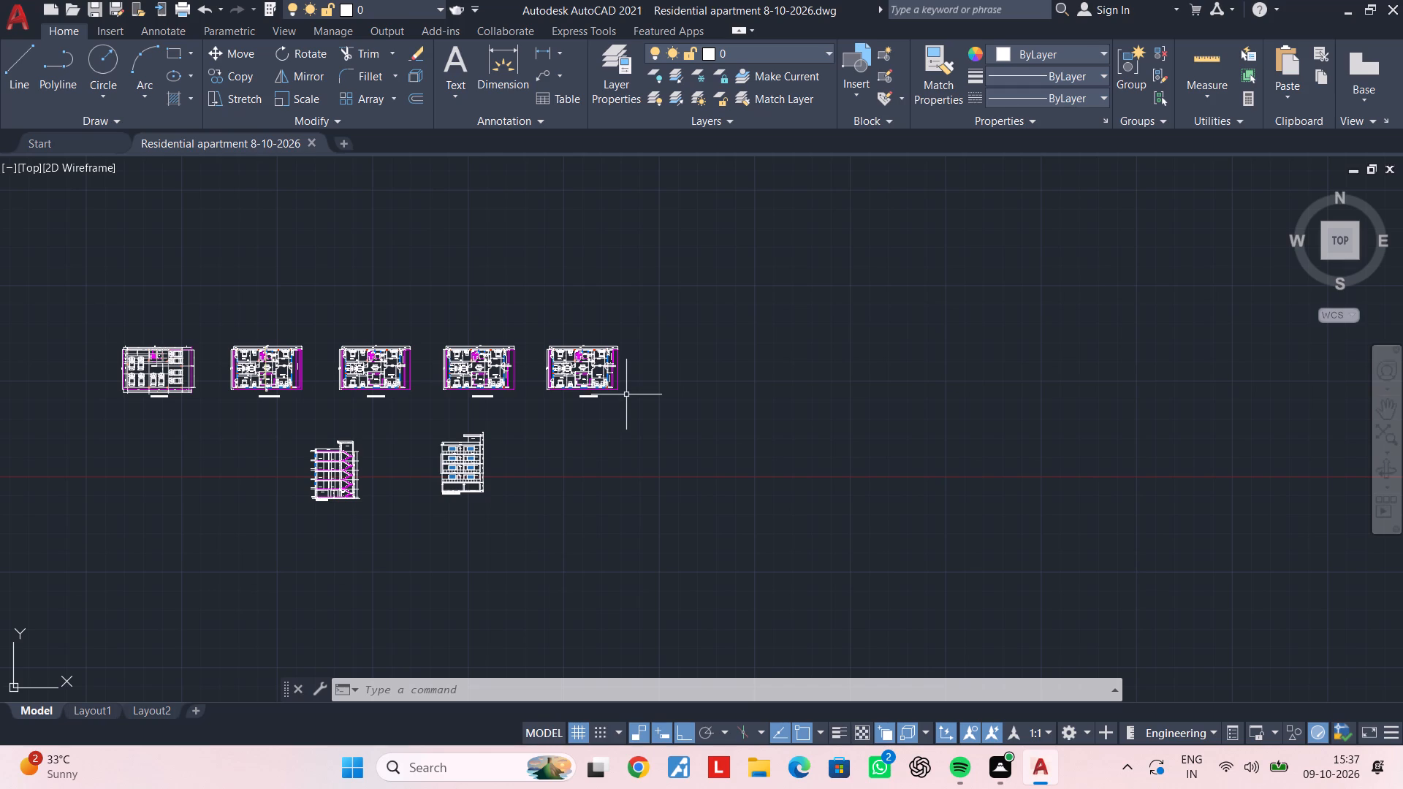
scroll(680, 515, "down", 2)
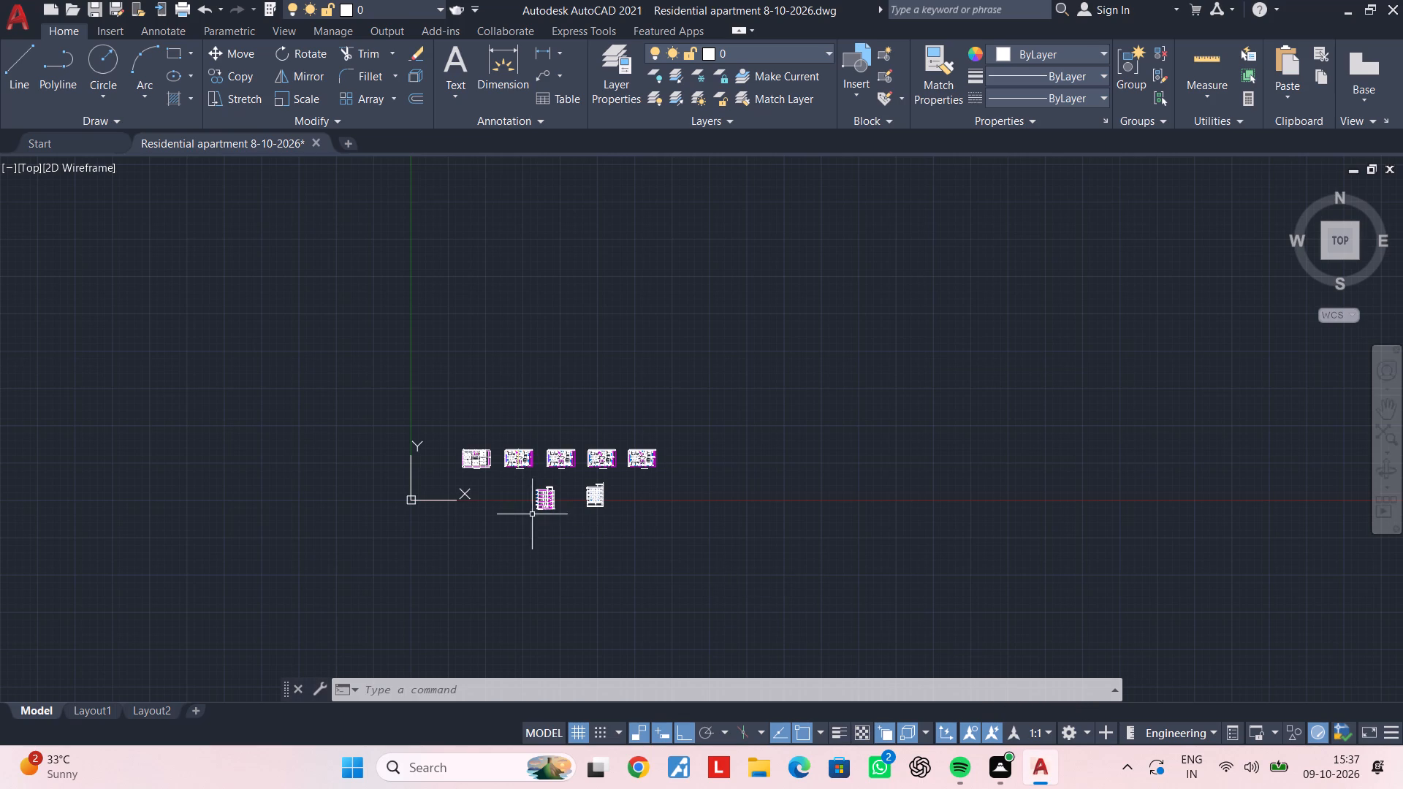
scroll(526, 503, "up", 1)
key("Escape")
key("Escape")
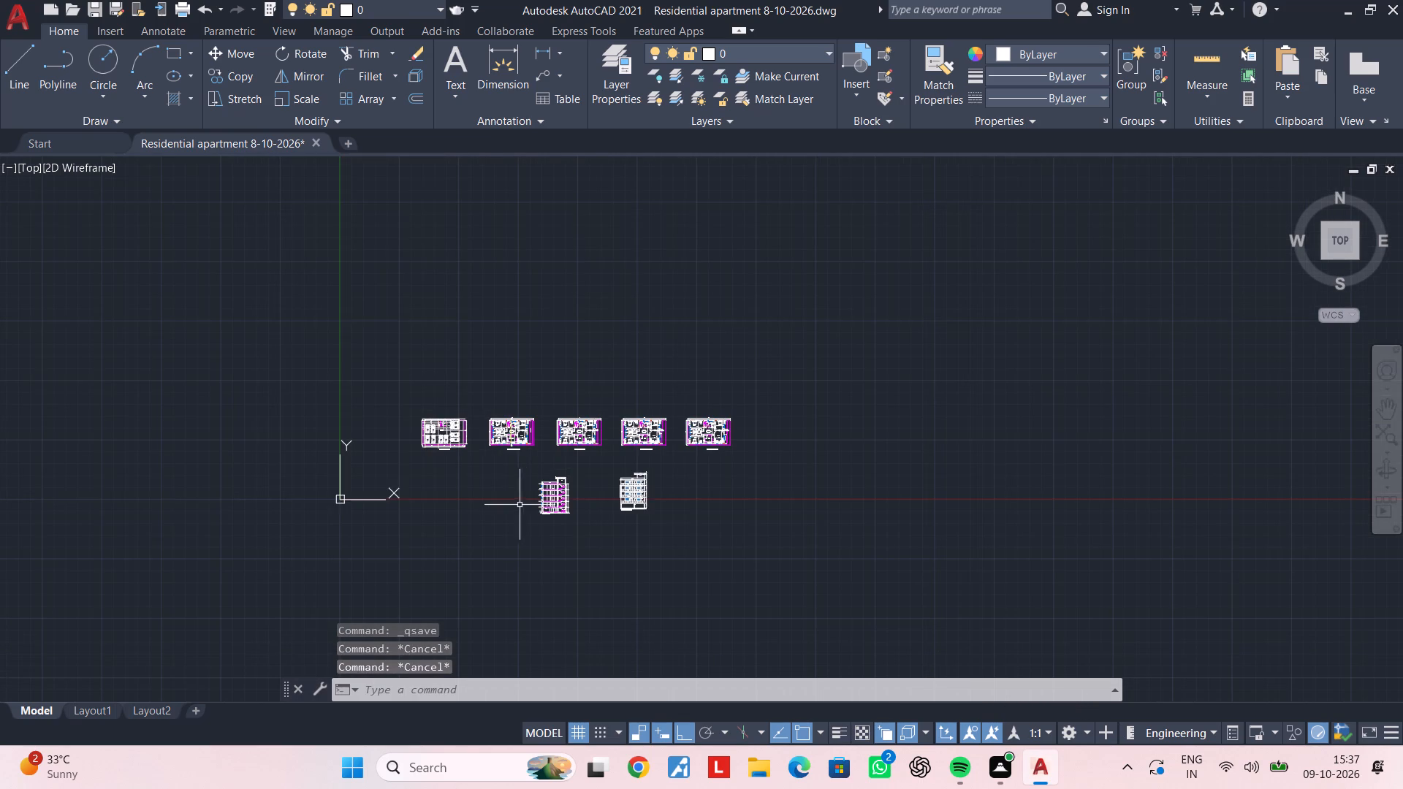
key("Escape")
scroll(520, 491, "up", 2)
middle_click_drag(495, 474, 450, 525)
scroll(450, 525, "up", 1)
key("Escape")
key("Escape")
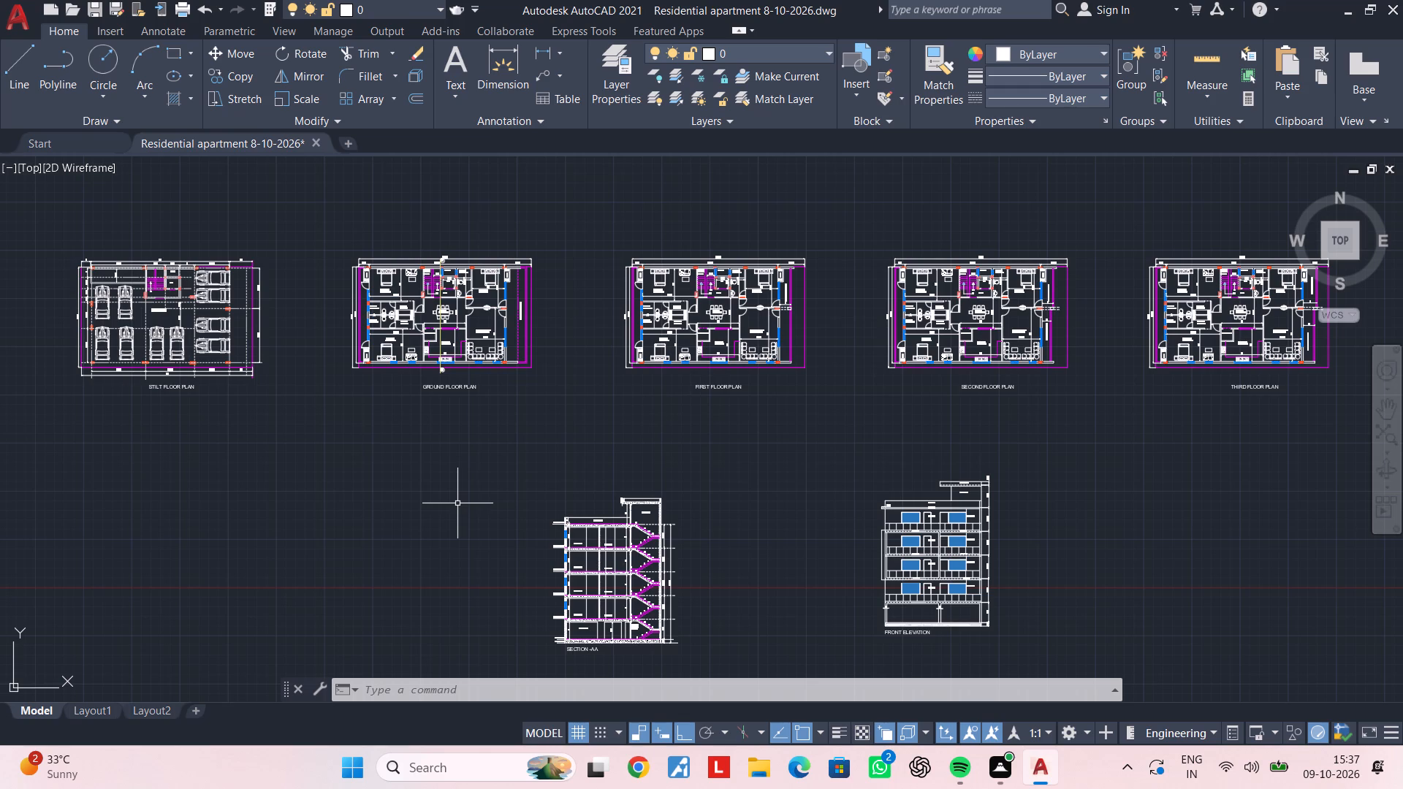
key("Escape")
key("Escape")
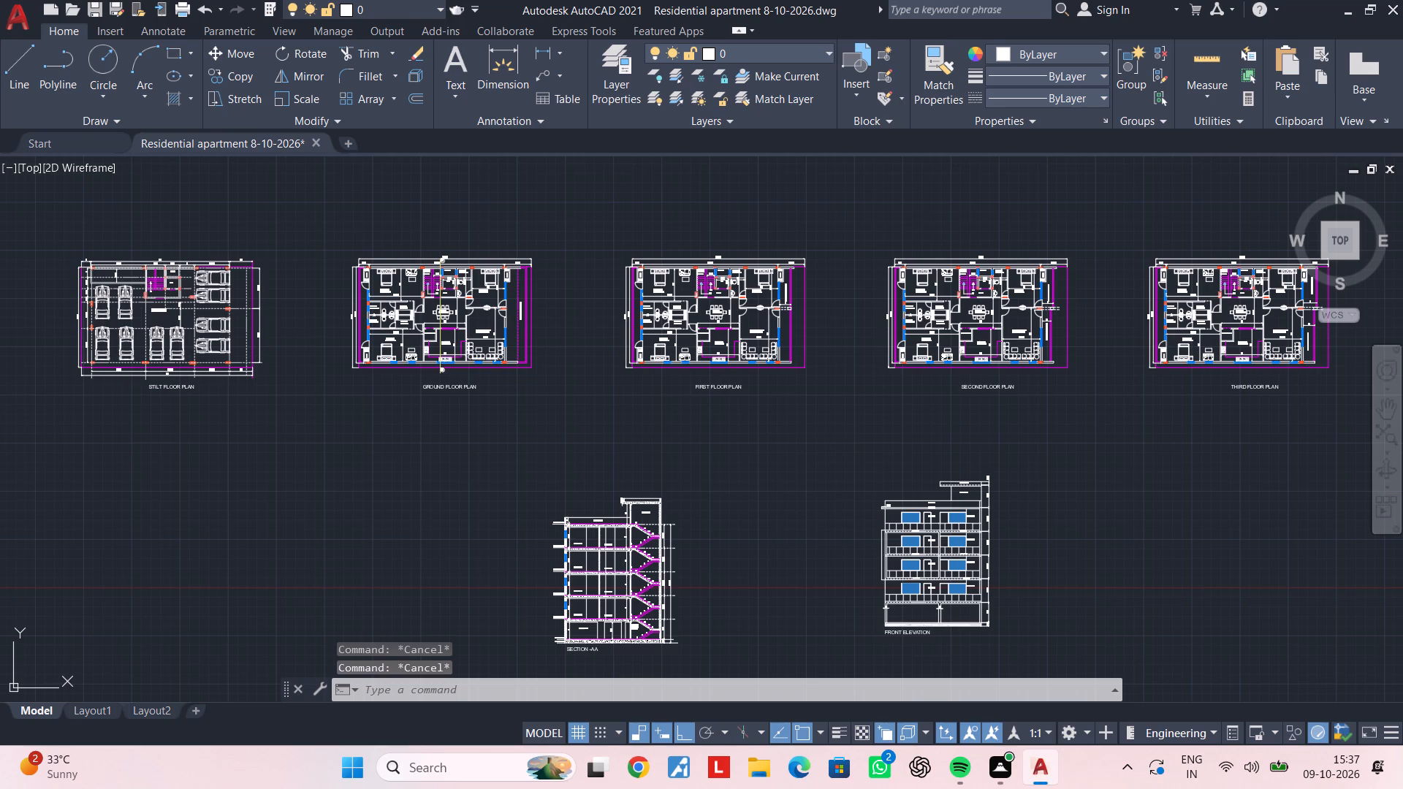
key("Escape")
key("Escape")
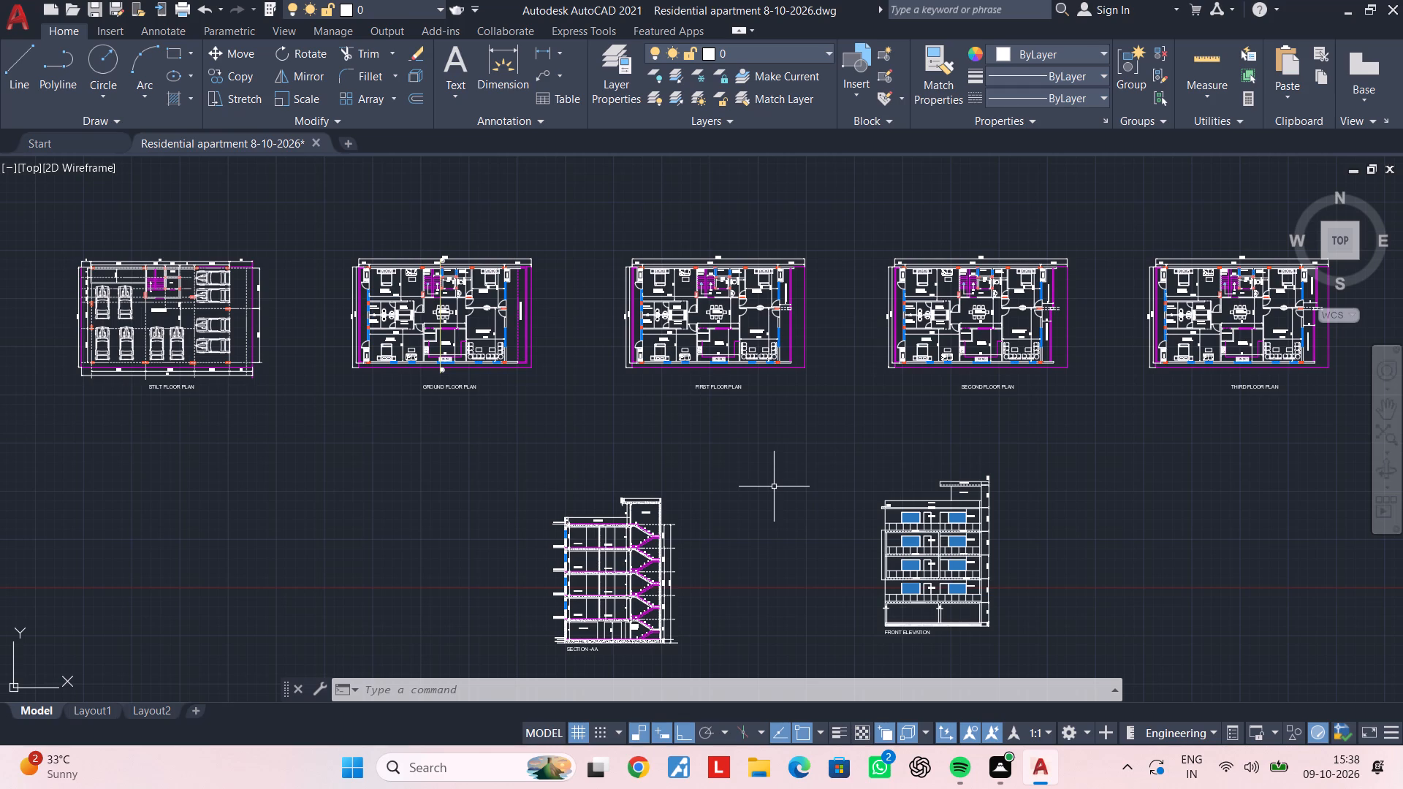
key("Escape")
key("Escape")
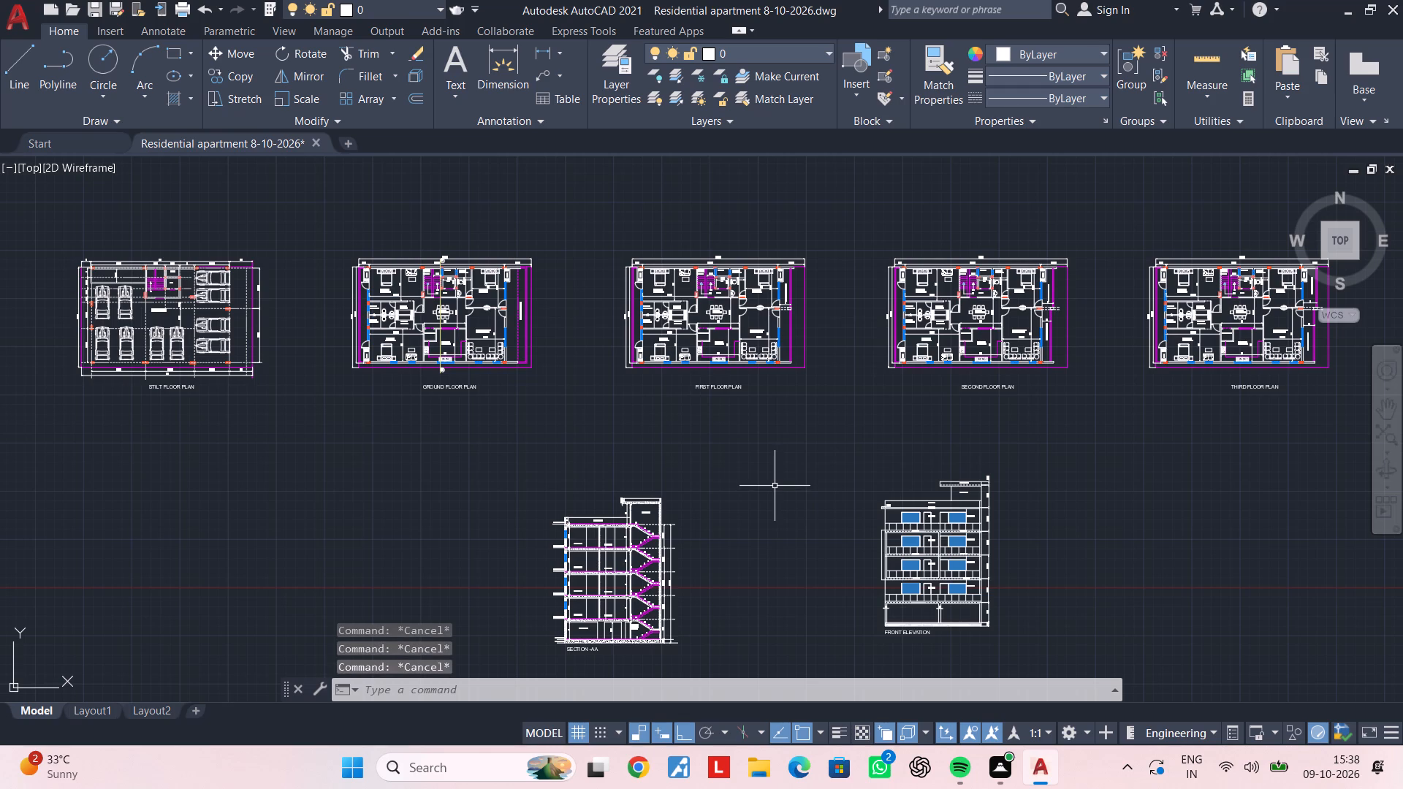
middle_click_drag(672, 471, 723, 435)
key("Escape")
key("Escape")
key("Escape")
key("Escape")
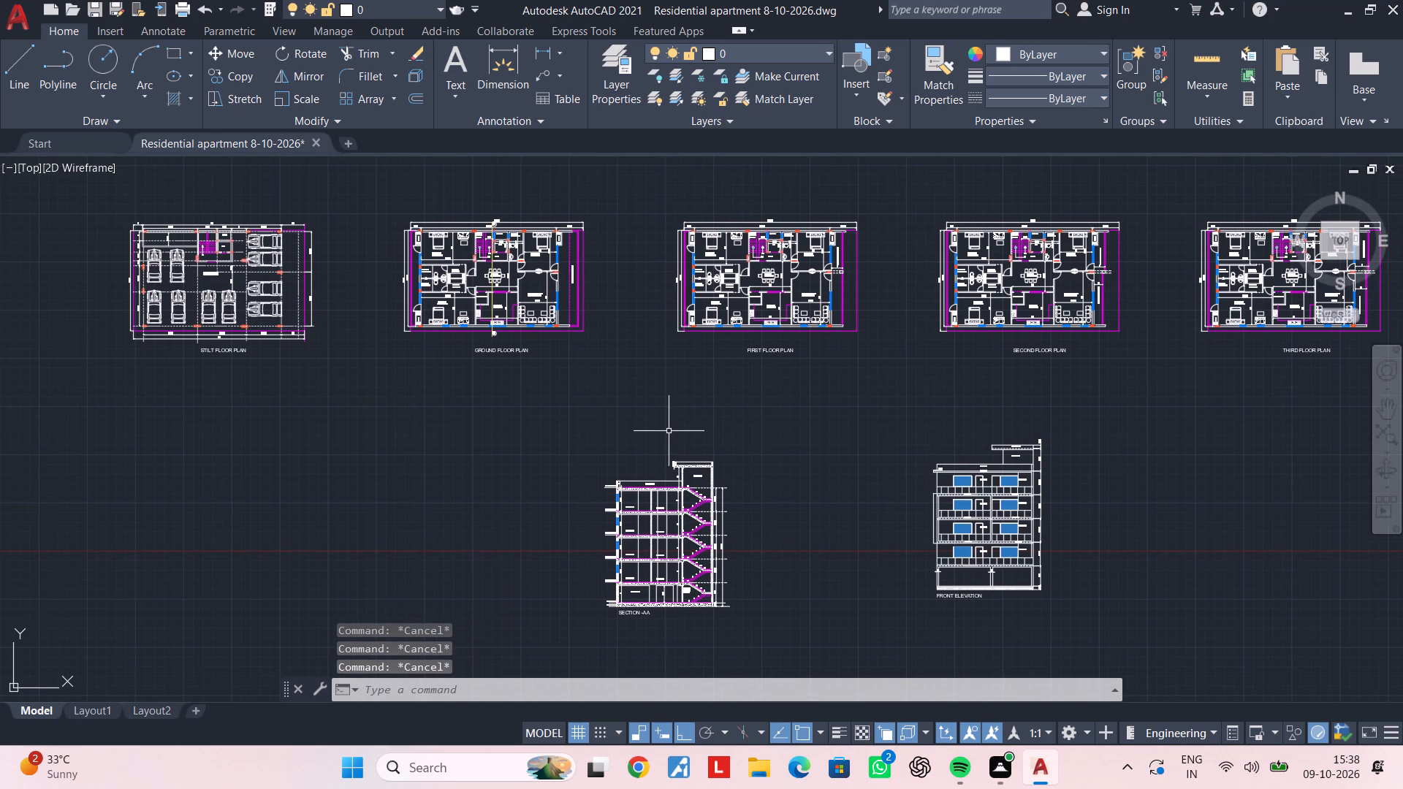
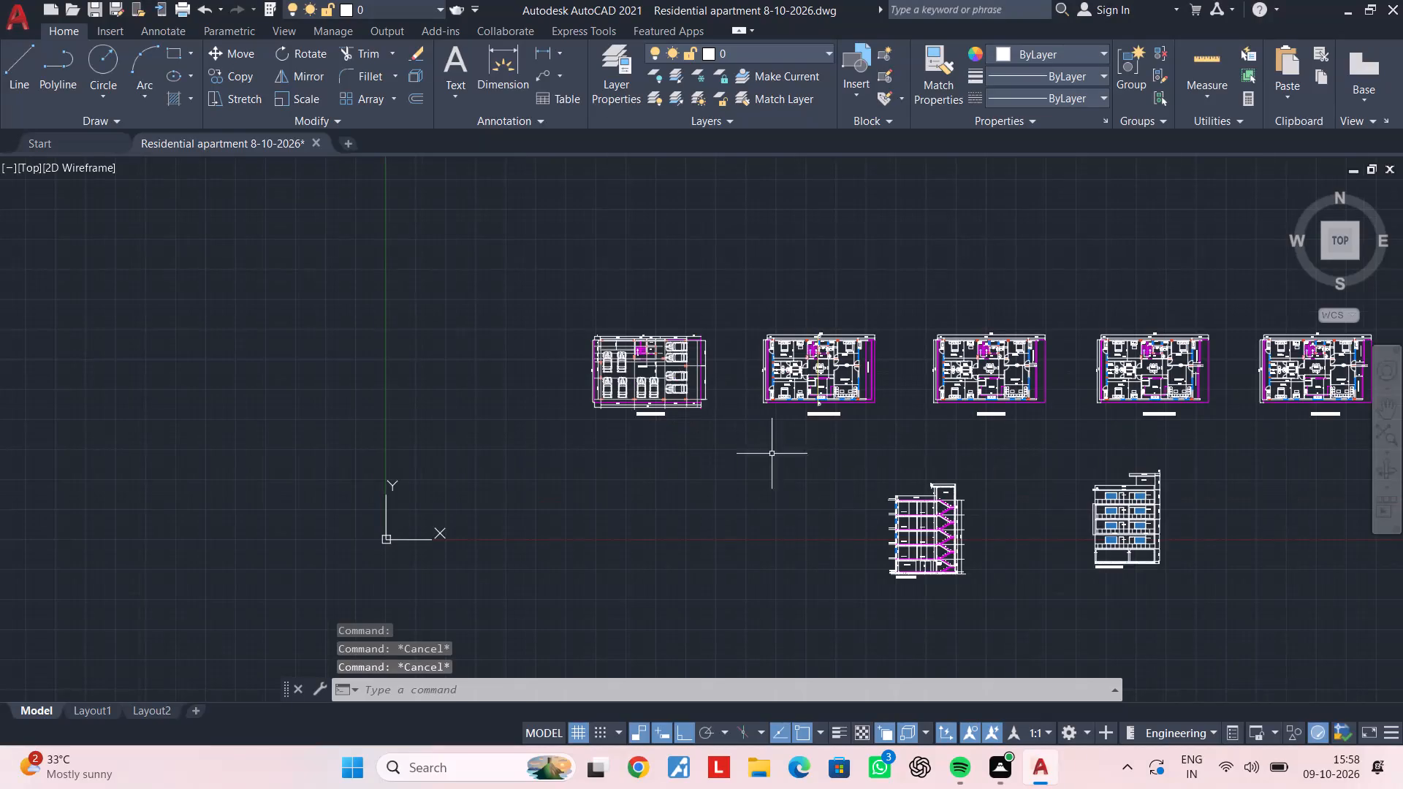
Examine how the floor plans, Section AA and front elevation are arranged across the drawing.
middle_click_drag(794, 458, 678, 454)
middle_click_drag(660, 454, 701, 444)
scroll(696, 398, "up", 2)
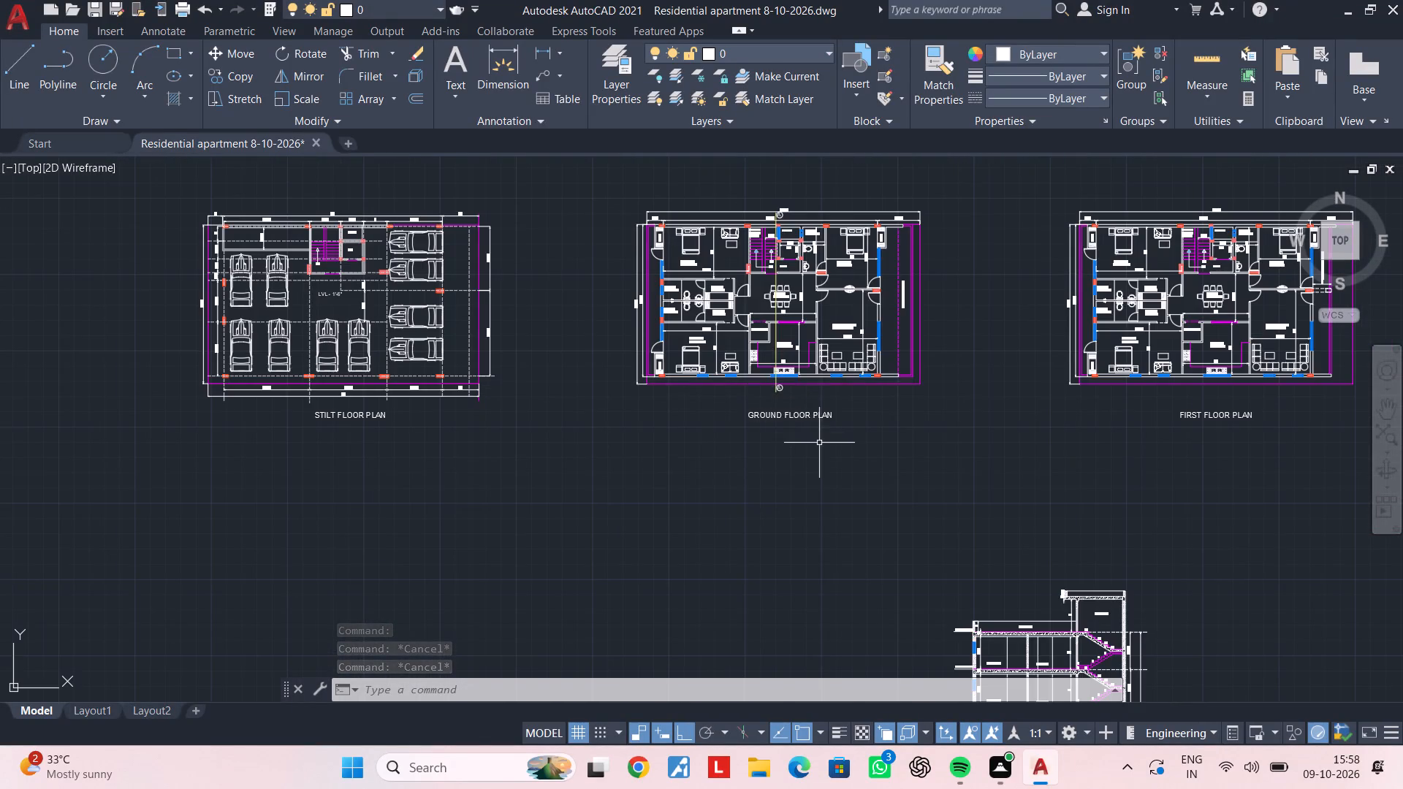
scroll(819, 443, "up", 3)
scroll(819, 443, "down", 4)
middle_click_drag(895, 449, 726, 454)
middle_click_drag(940, 451, 765, 449)
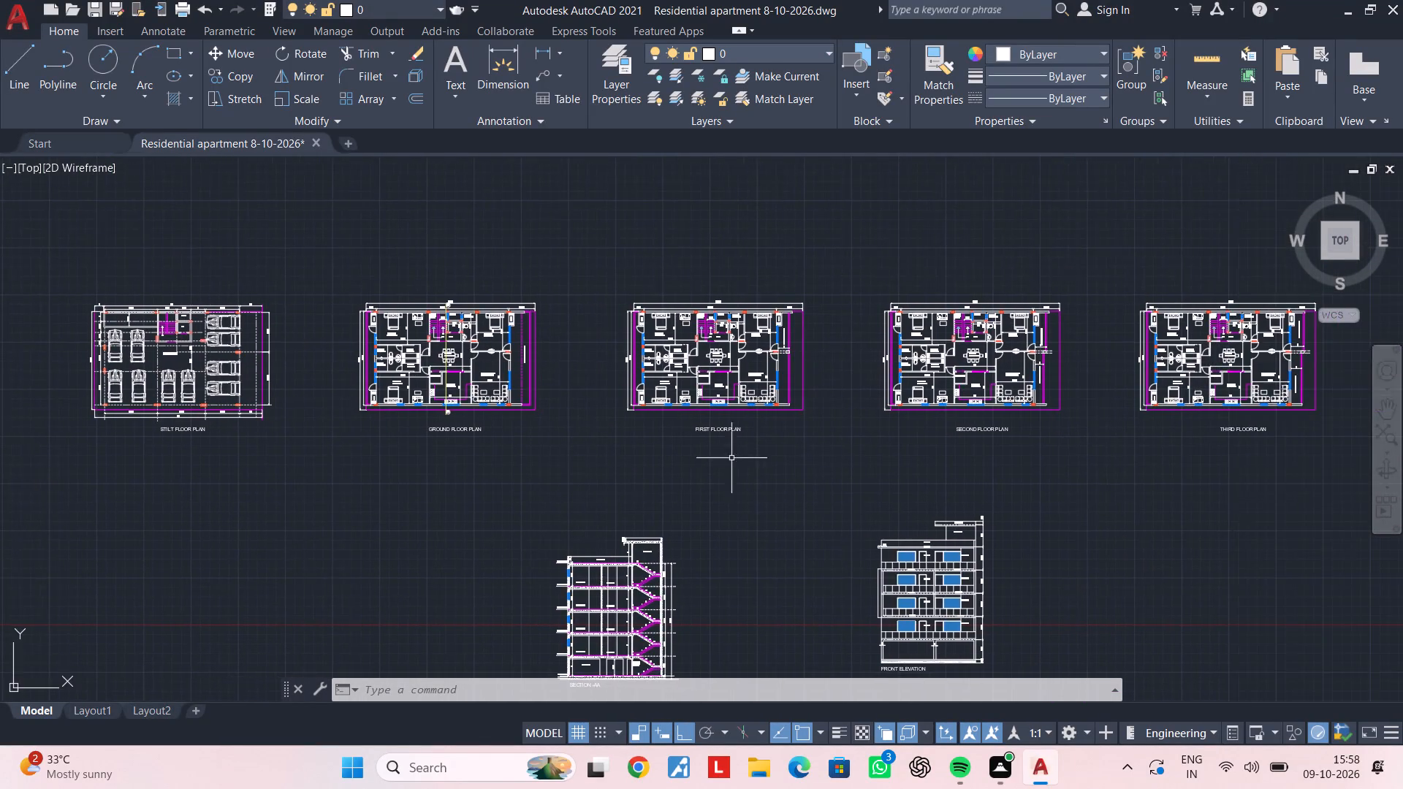
middle_click_drag(726, 458, 820, 428)
scroll(822, 426, "up", 2)
middle_click_drag(773, 417, 783, 468)
scroll(783, 468, "down", 2)
middle_click_drag(783, 468, 872, 435)
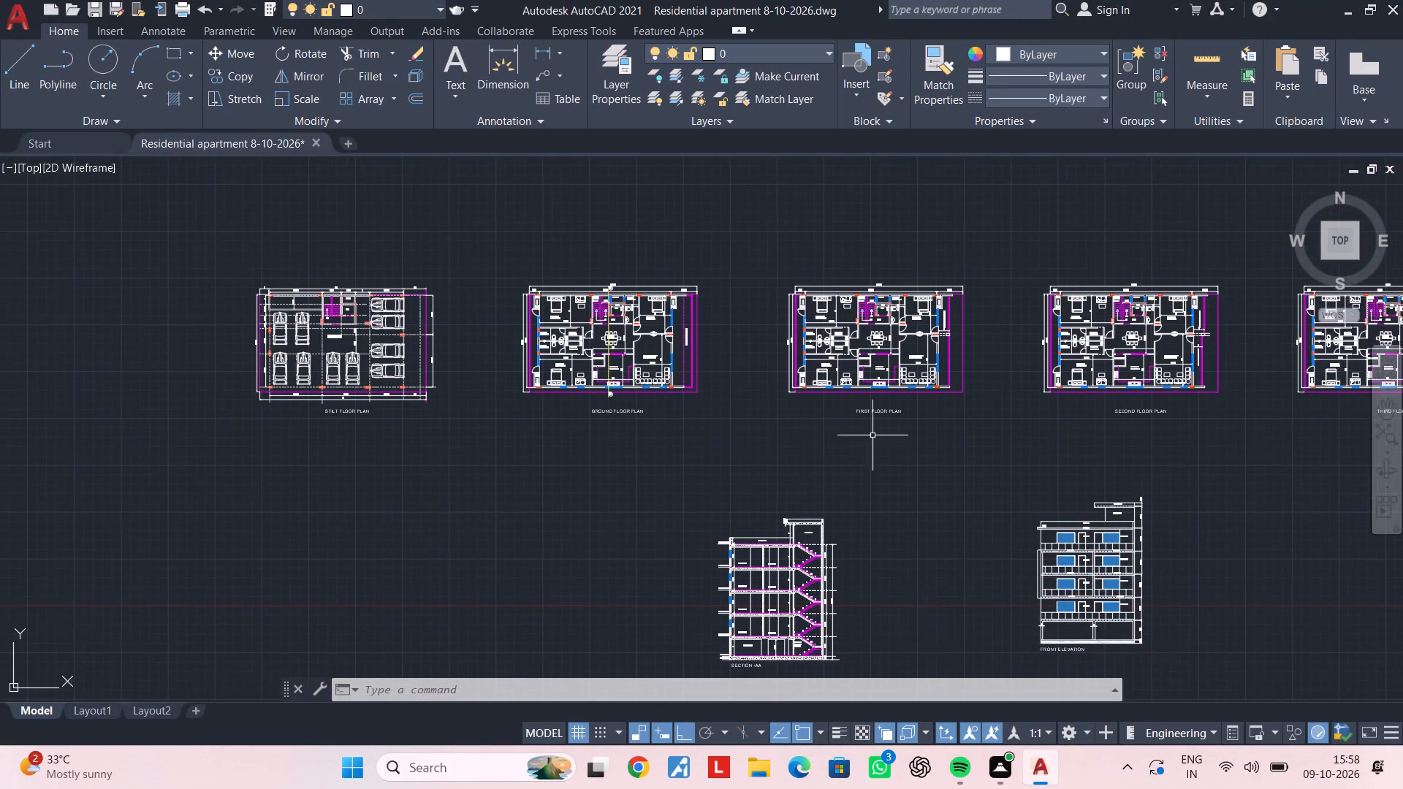
middle_click_drag(836, 439, 862, 413)
middle_click_drag(825, 416, 828, 406)
key("Escape")
key("Escape")
left_click(798, 202)
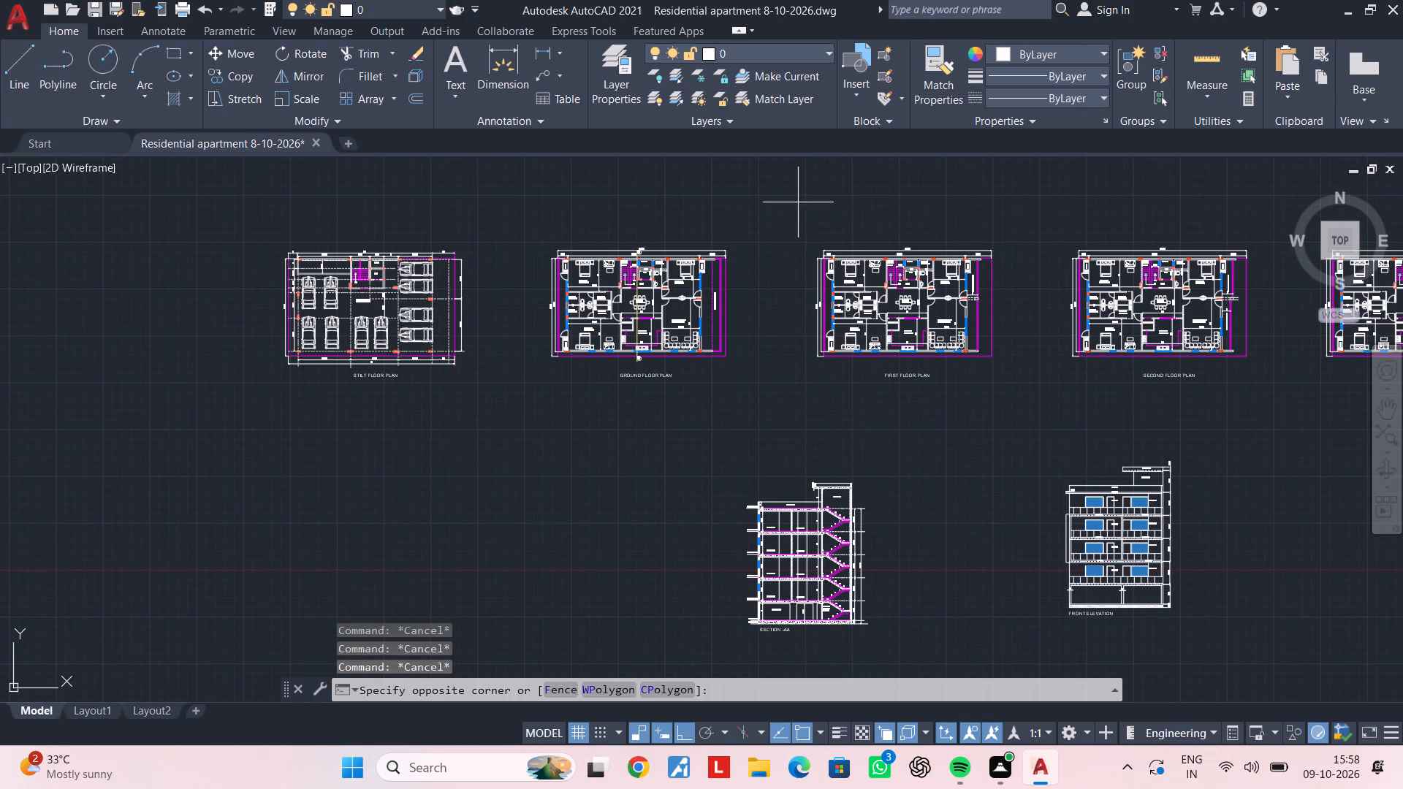
key("Escape")
Copy the second floor plan with its title to directly beneath the stilt floor plan, with Ortho off.
scroll(1062, 416, "down", 1)
middle_click_drag(1064, 416, 756, 403)
scroll(750, 266, "up", 1)
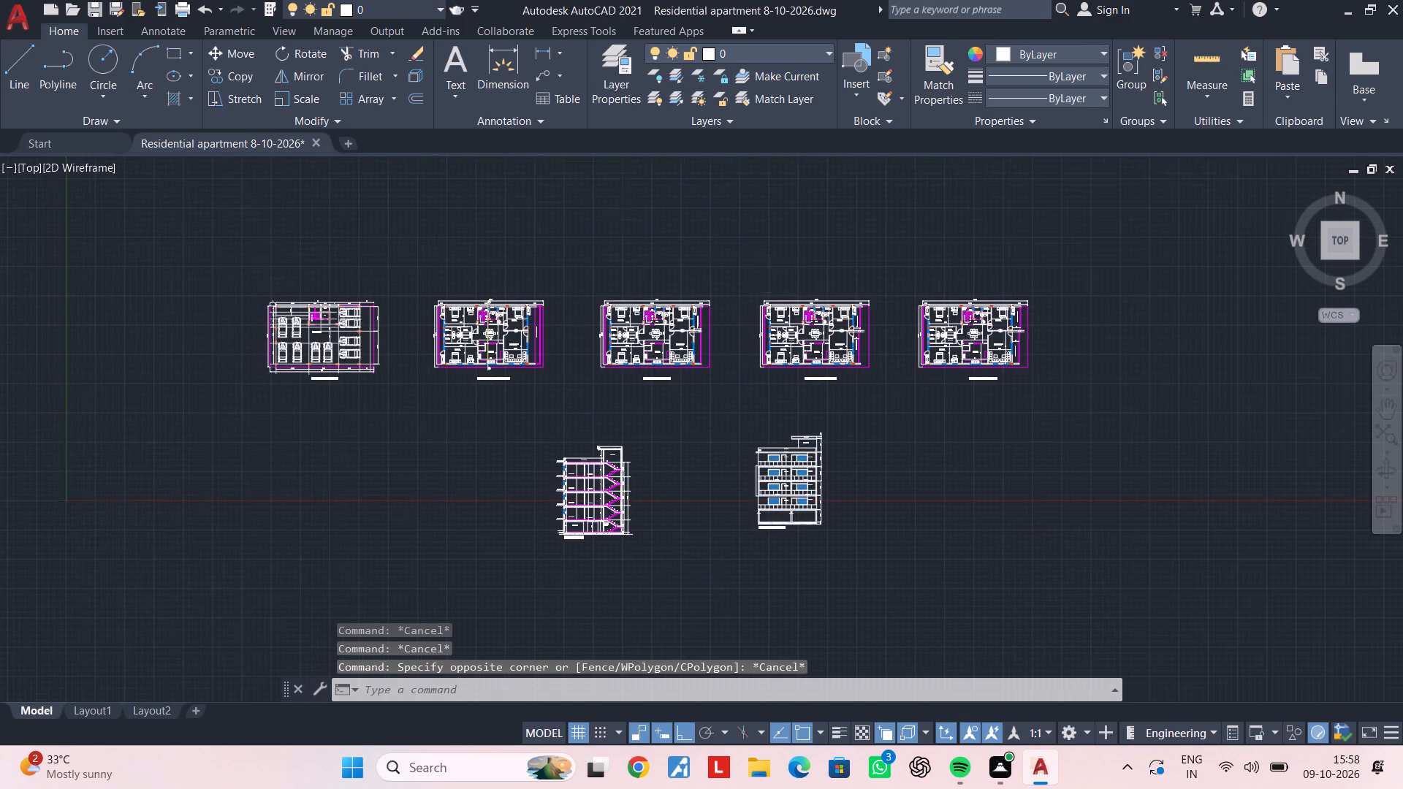
left_click(749, 287)
left_click(973, 467)
type("CO")
key("space")
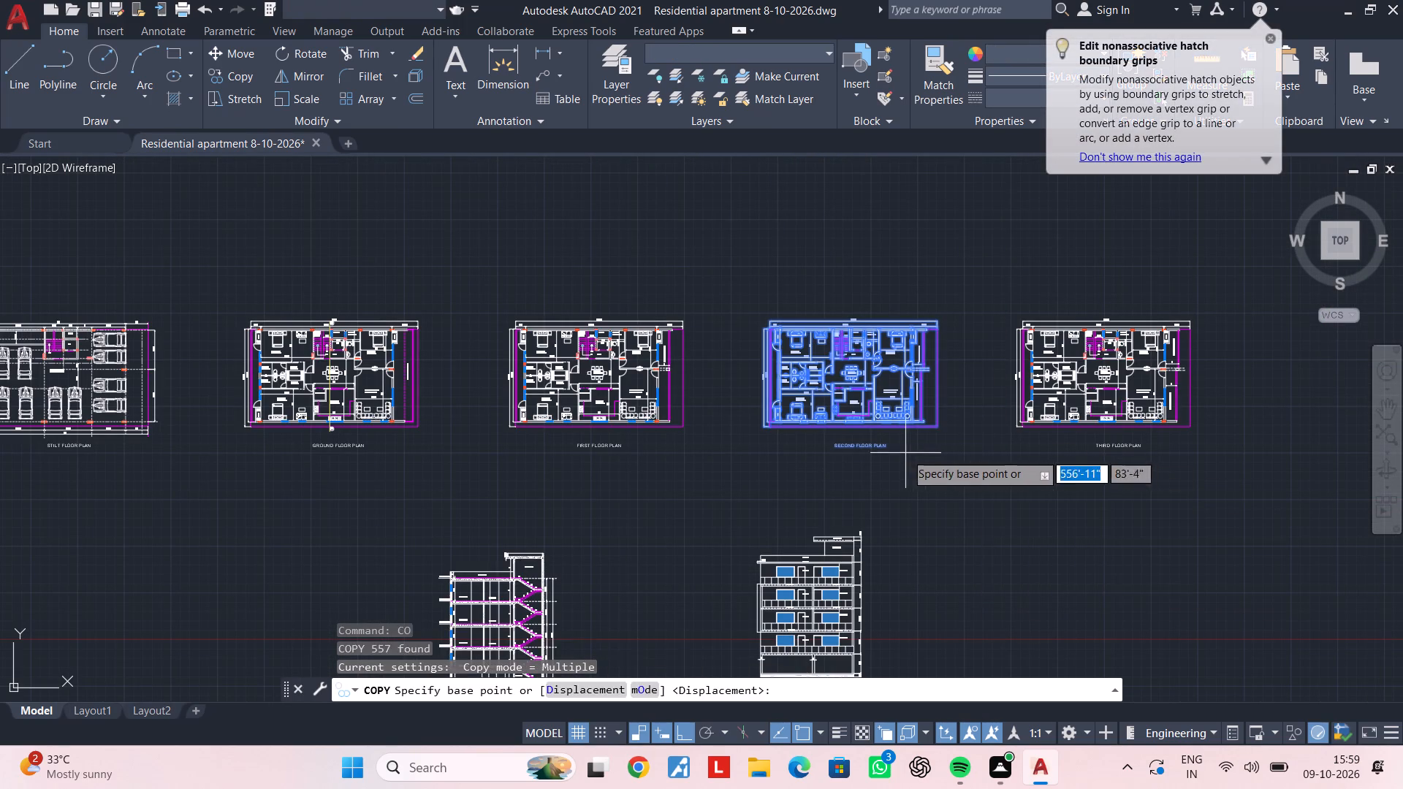
left_click(905, 453)
scroll(758, 479, "down", 1)
middle_click_drag(758, 479, 1090, 401)
left_click(684, 728)
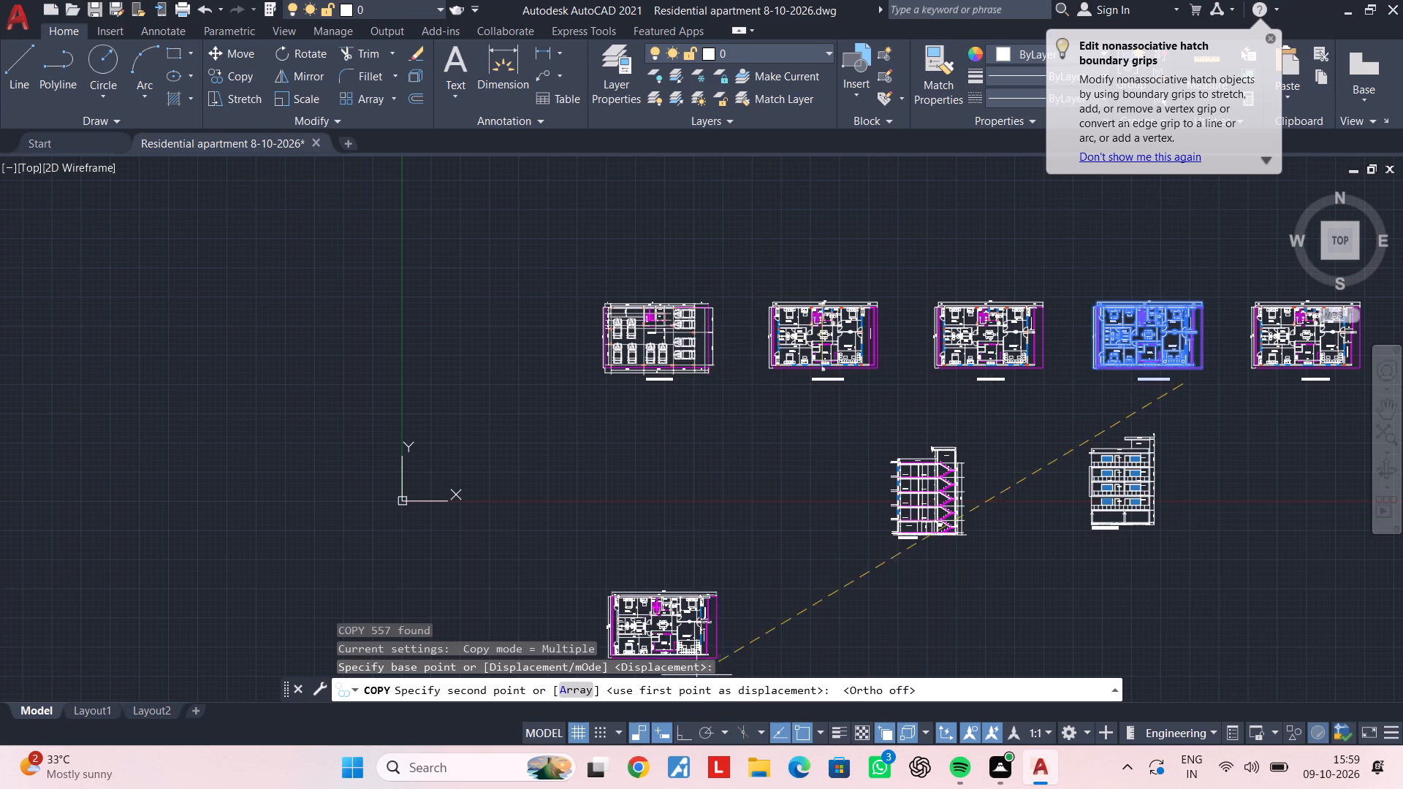
scroll(684, 514, "up", 1)
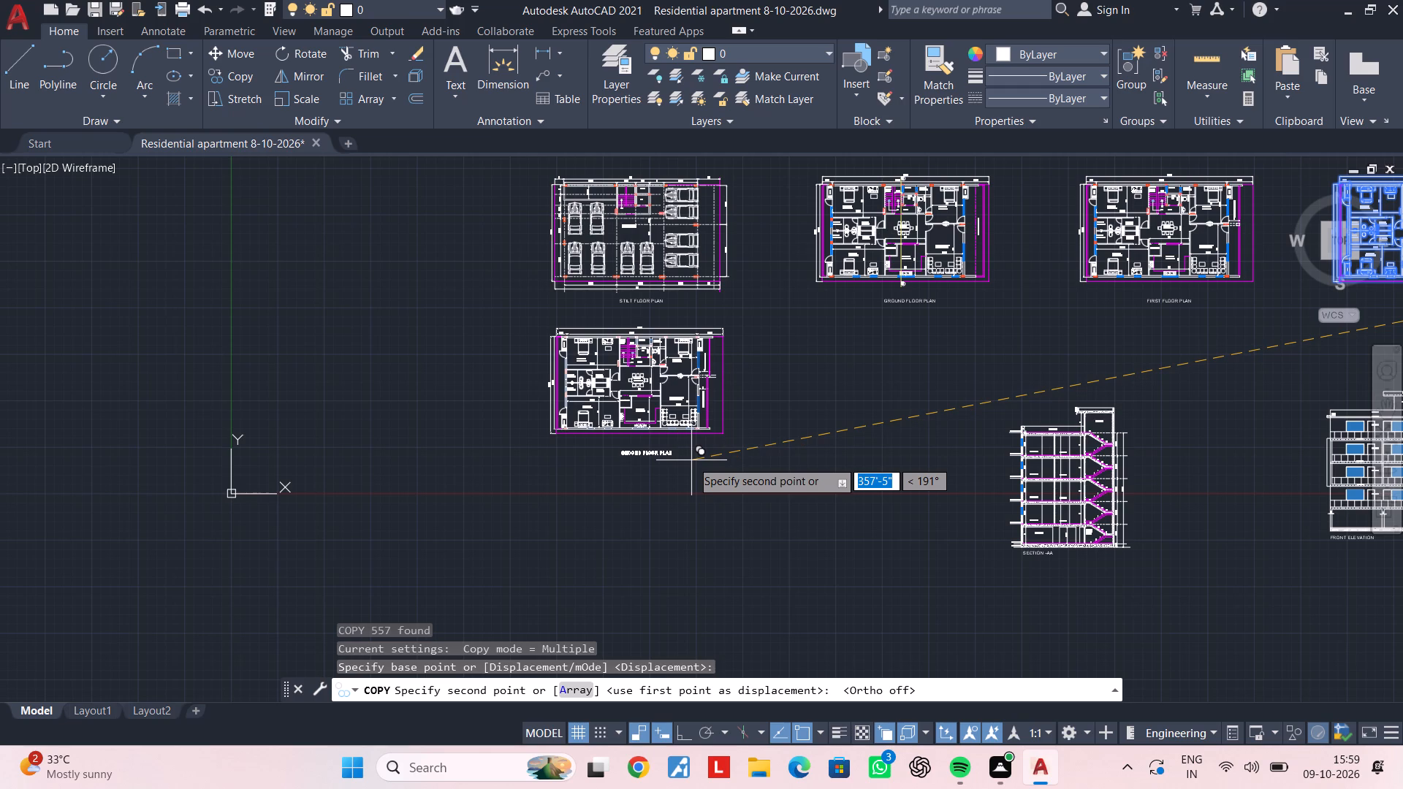
left_click(691, 460)
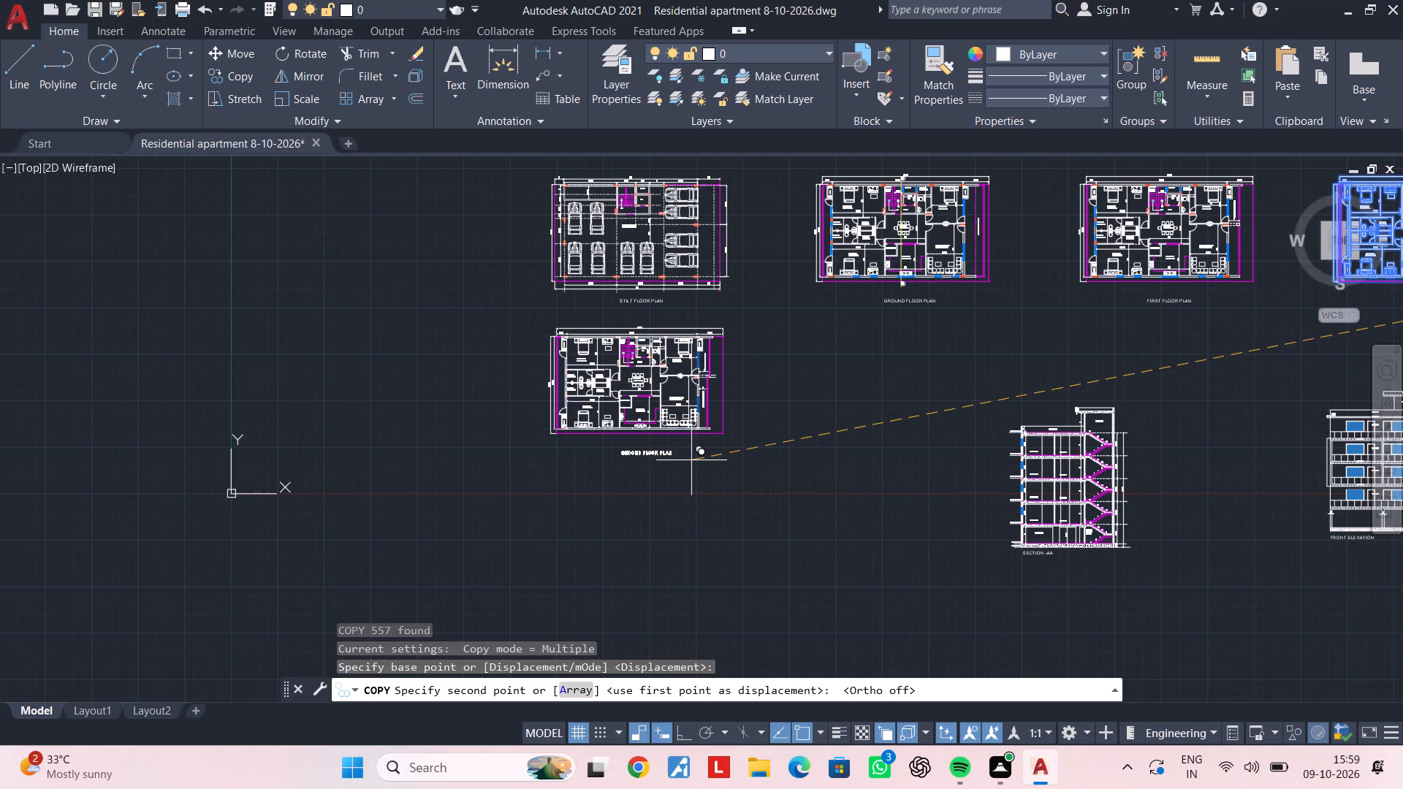
key("Escape")
key("Escape")
Copy Section AA with its title to the empty area well below the floor plans.
scroll(752, 529, "down", 1)
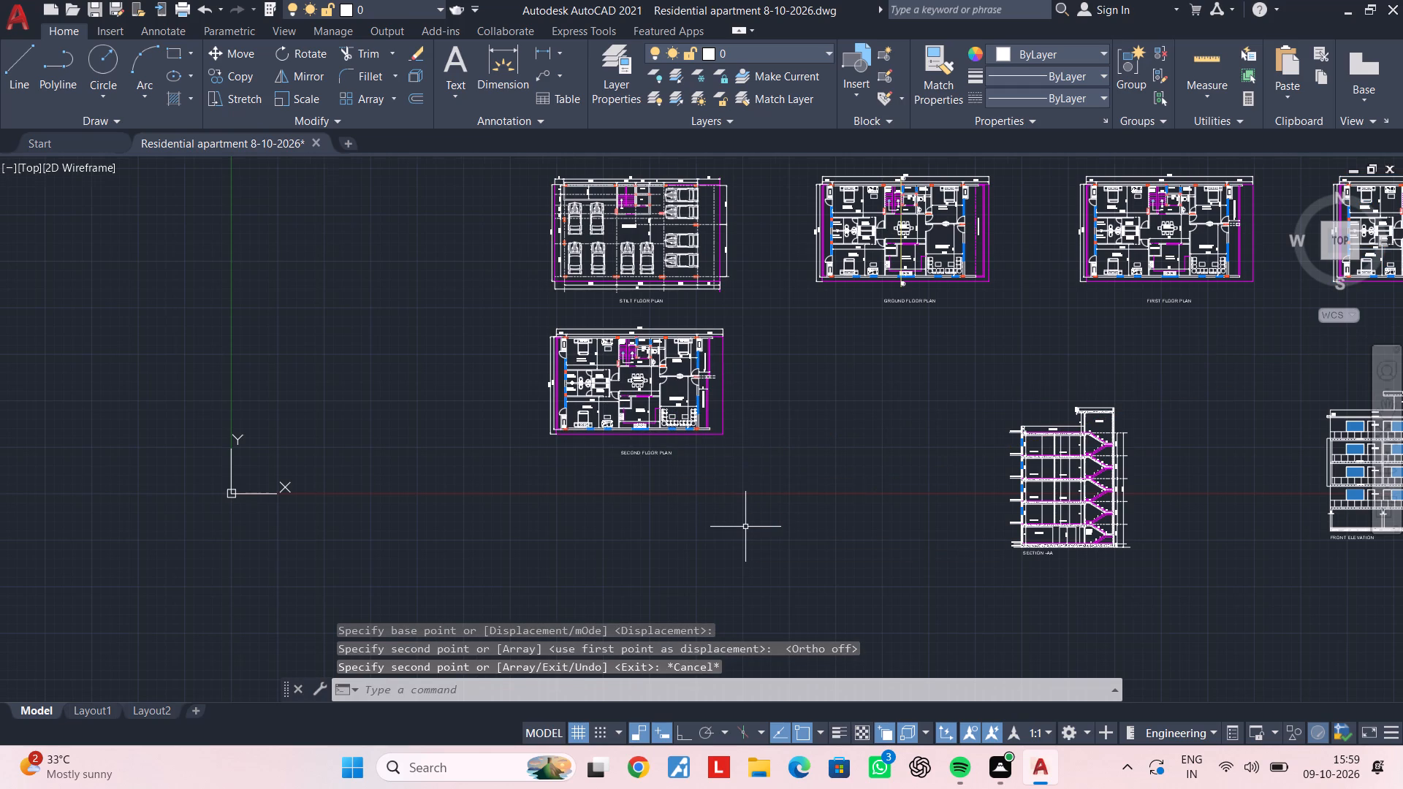
middle_click_drag(801, 545, 621, 554)
middle_click_drag(989, 481, 883, 494)
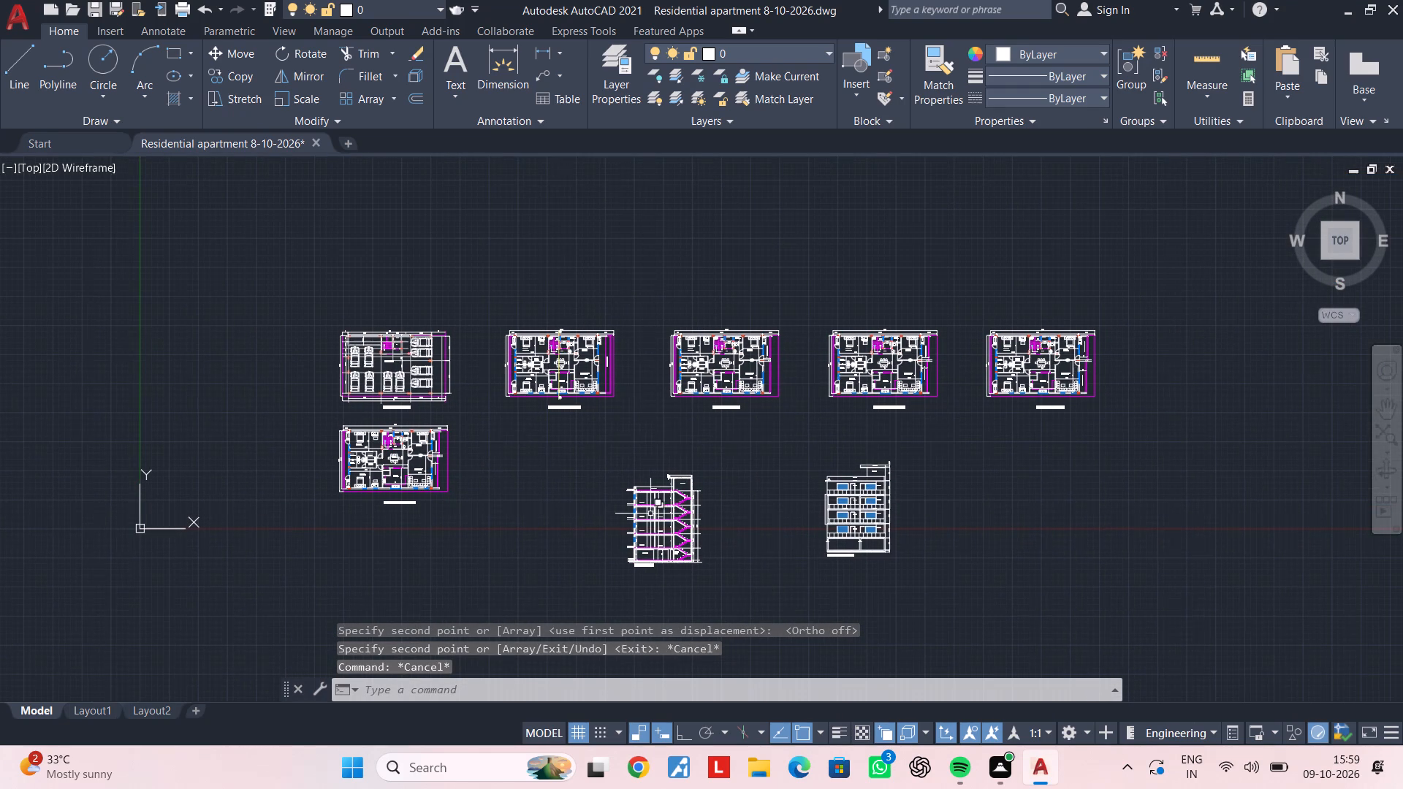
left_click(582, 443)
left_click(734, 608)
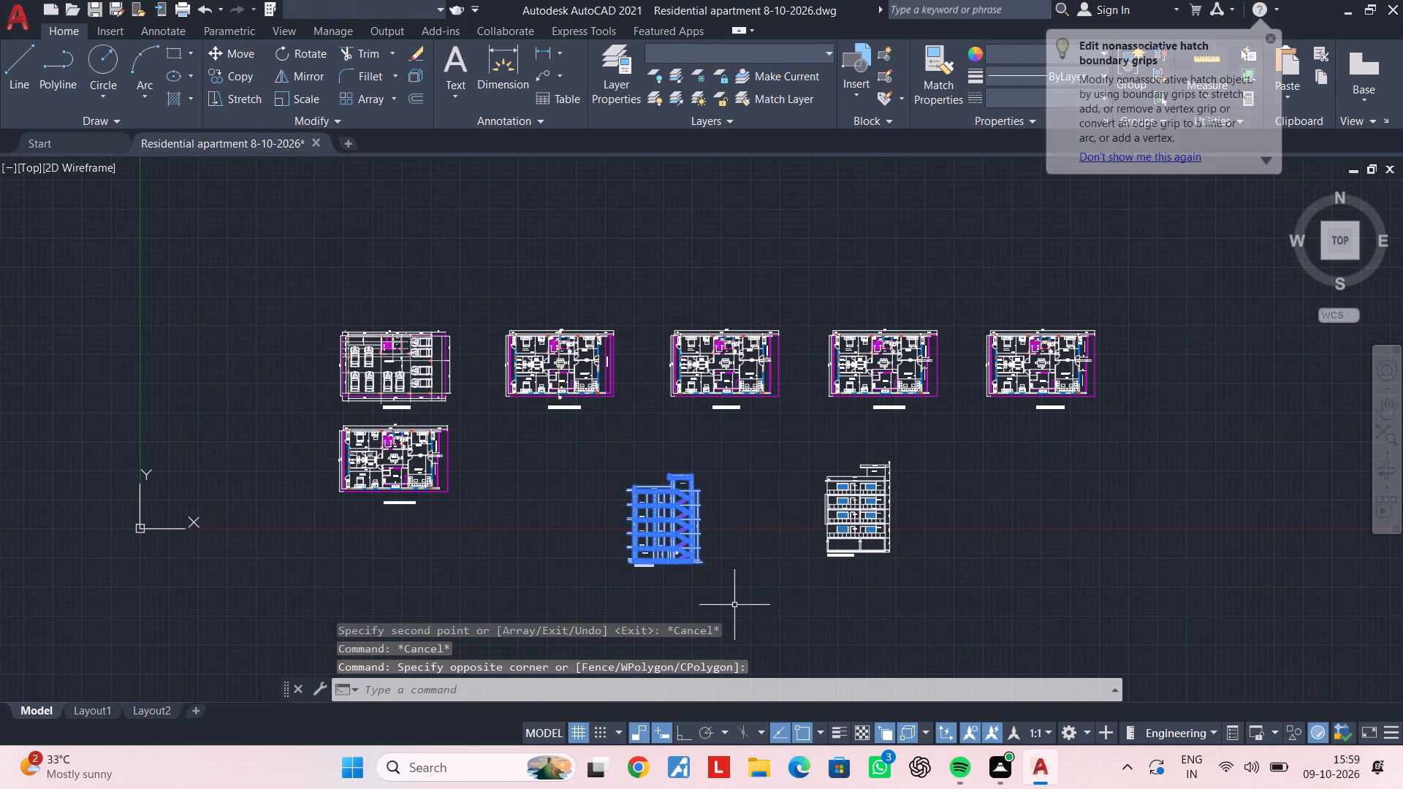
key("c")
type("O")
key("space")
left_click(712, 576)
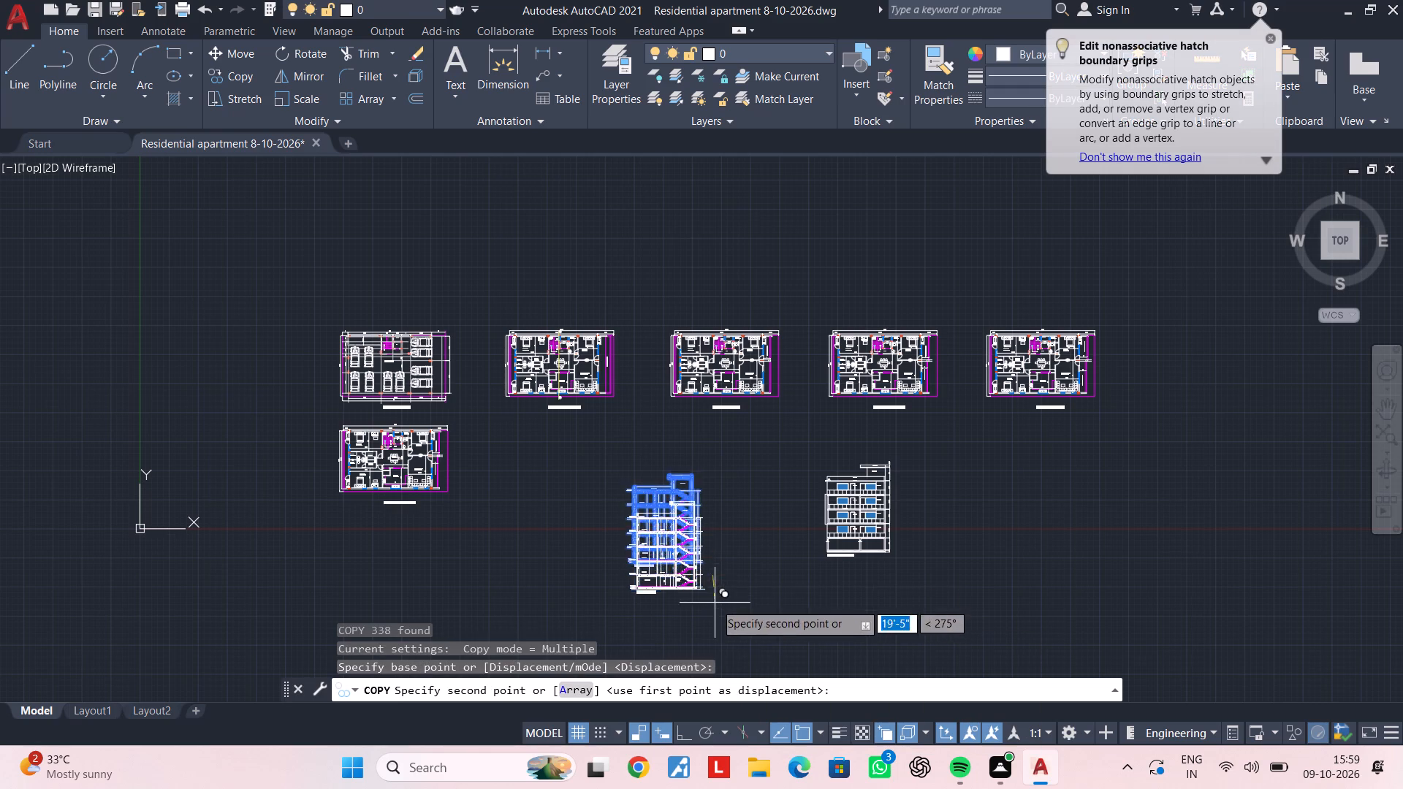
scroll(715, 603, "down", 1)
middle_click_drag(715, 603, 746, 462)
left_click(693, 557)
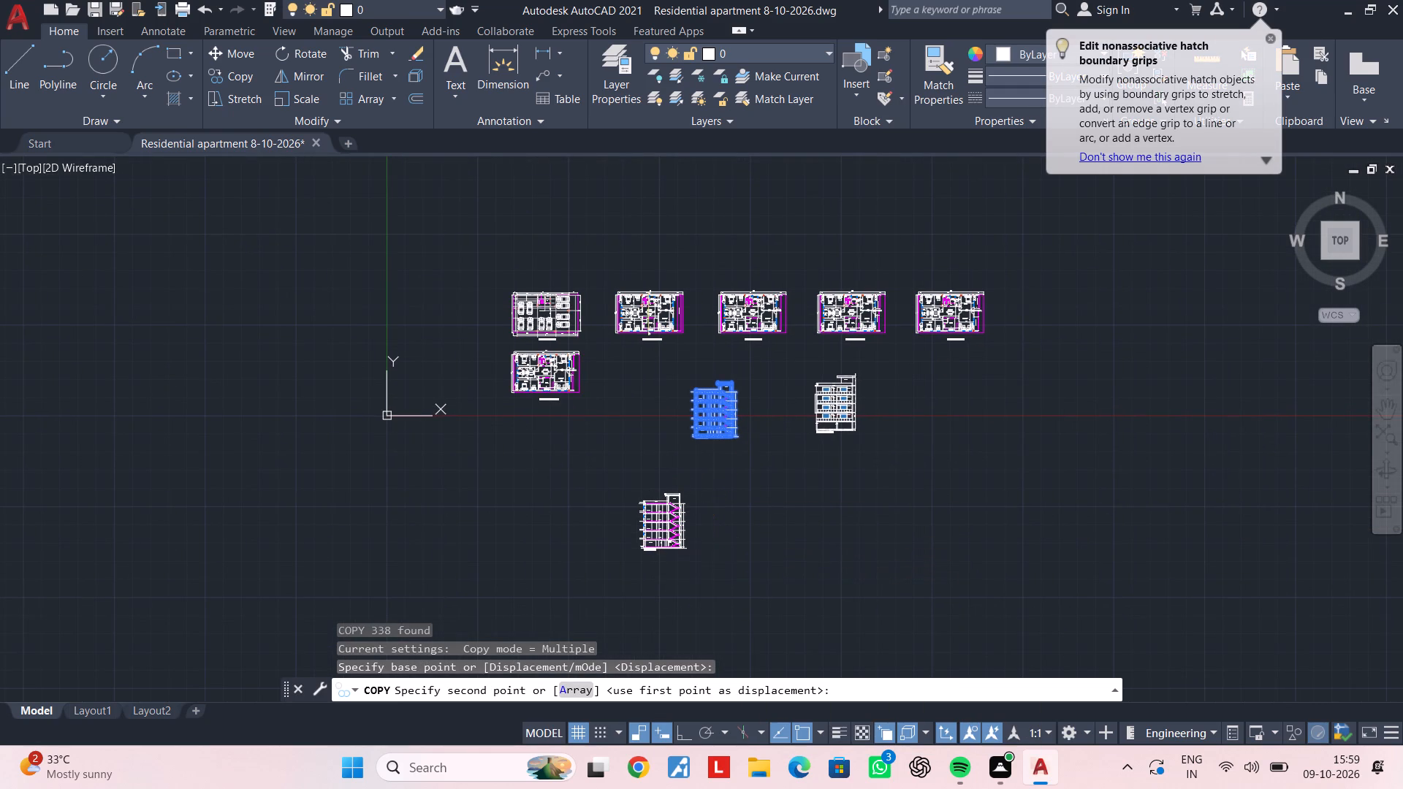
scroll(795, 468, "up", 2)
key("Escape")
key("Escape")
middle_click_drag(767, 480, 766, 532)
key("Escape")
key("Escape")
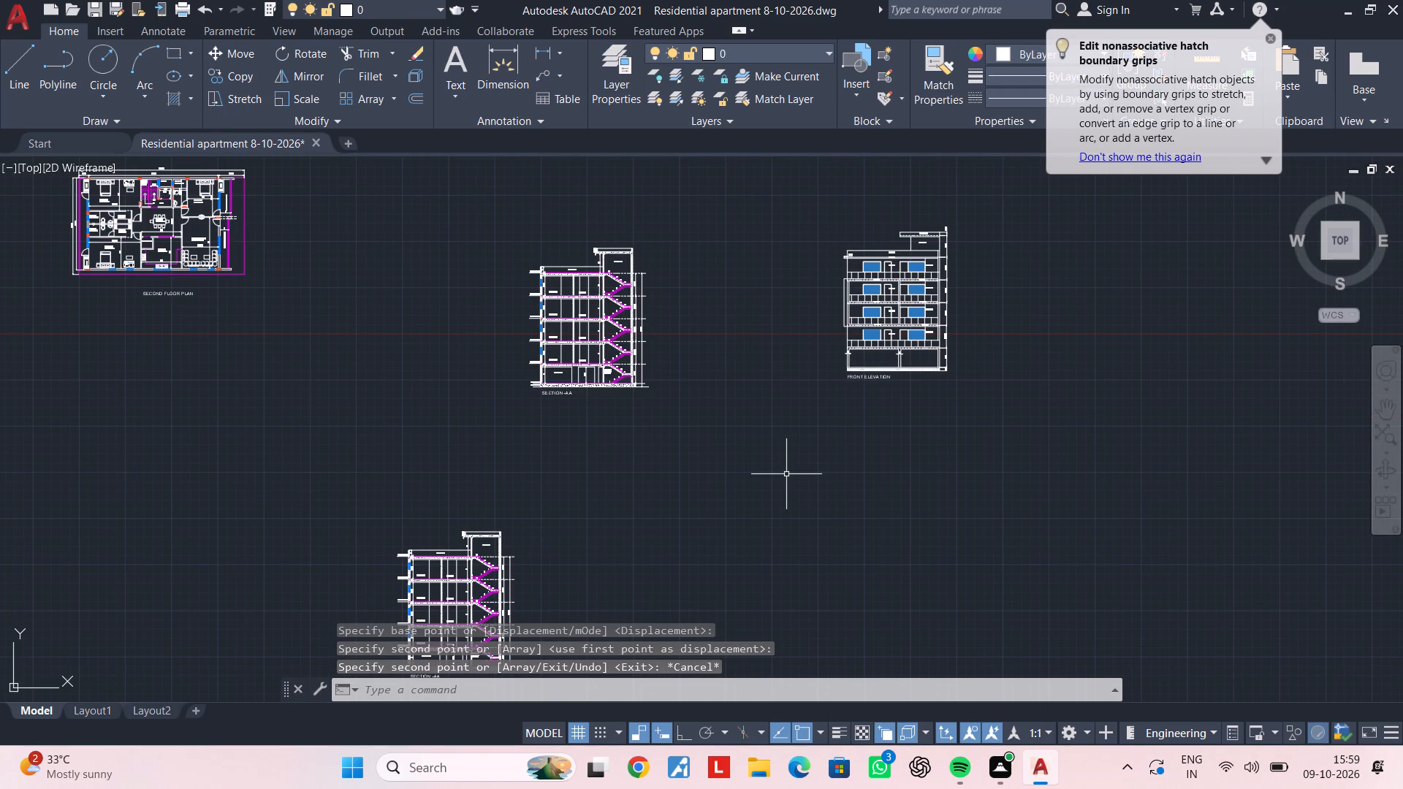
Delete the original Section AA drawing beside the front elevation, keeping the lower copy.
scroll(607, 460, "down", 2)
scroll(563, 429, "up", 2)
left_click_drag(547, 310, 555, 310)
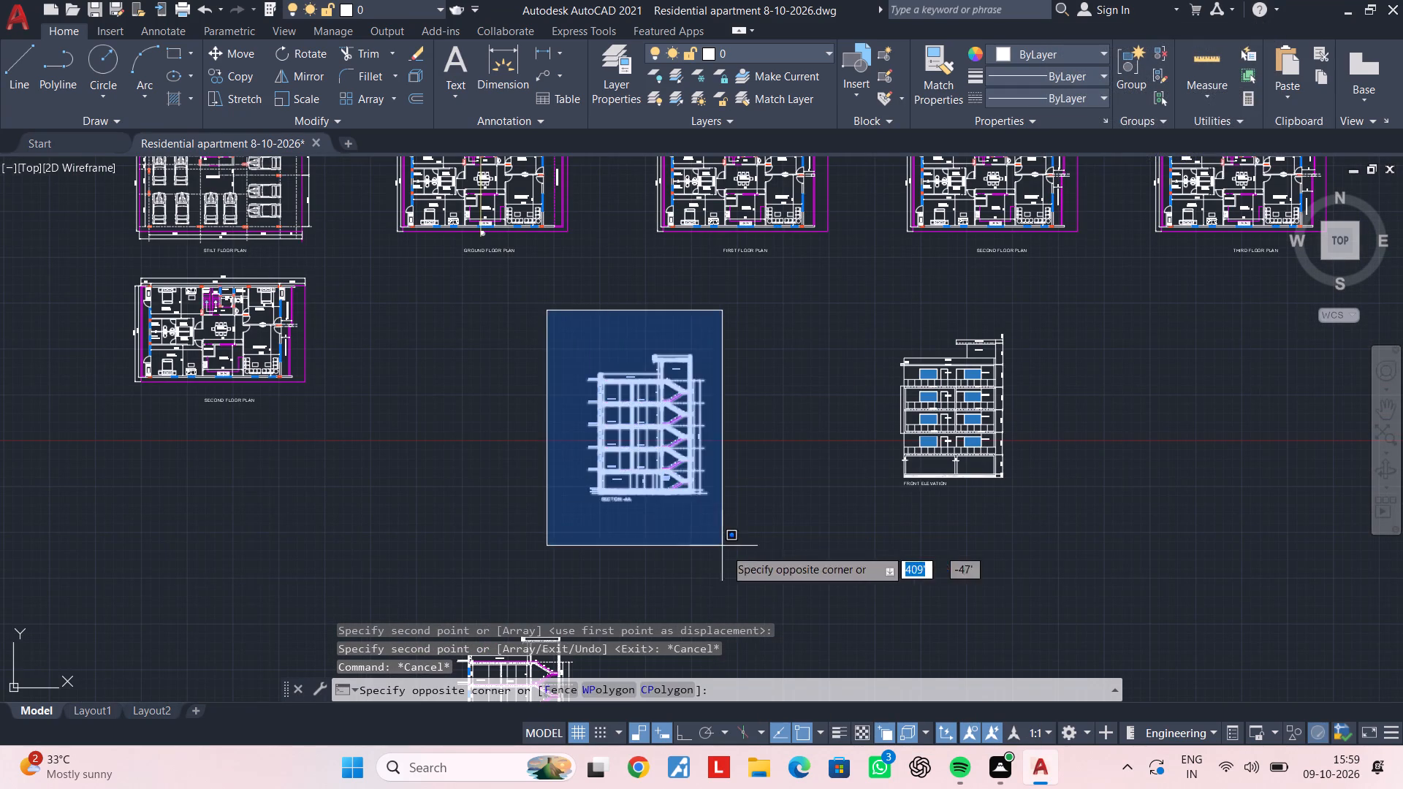
left_click(746, 559)
key("Delete")
middle_click_drag(801, 537, 744, 590)
key("Escape")
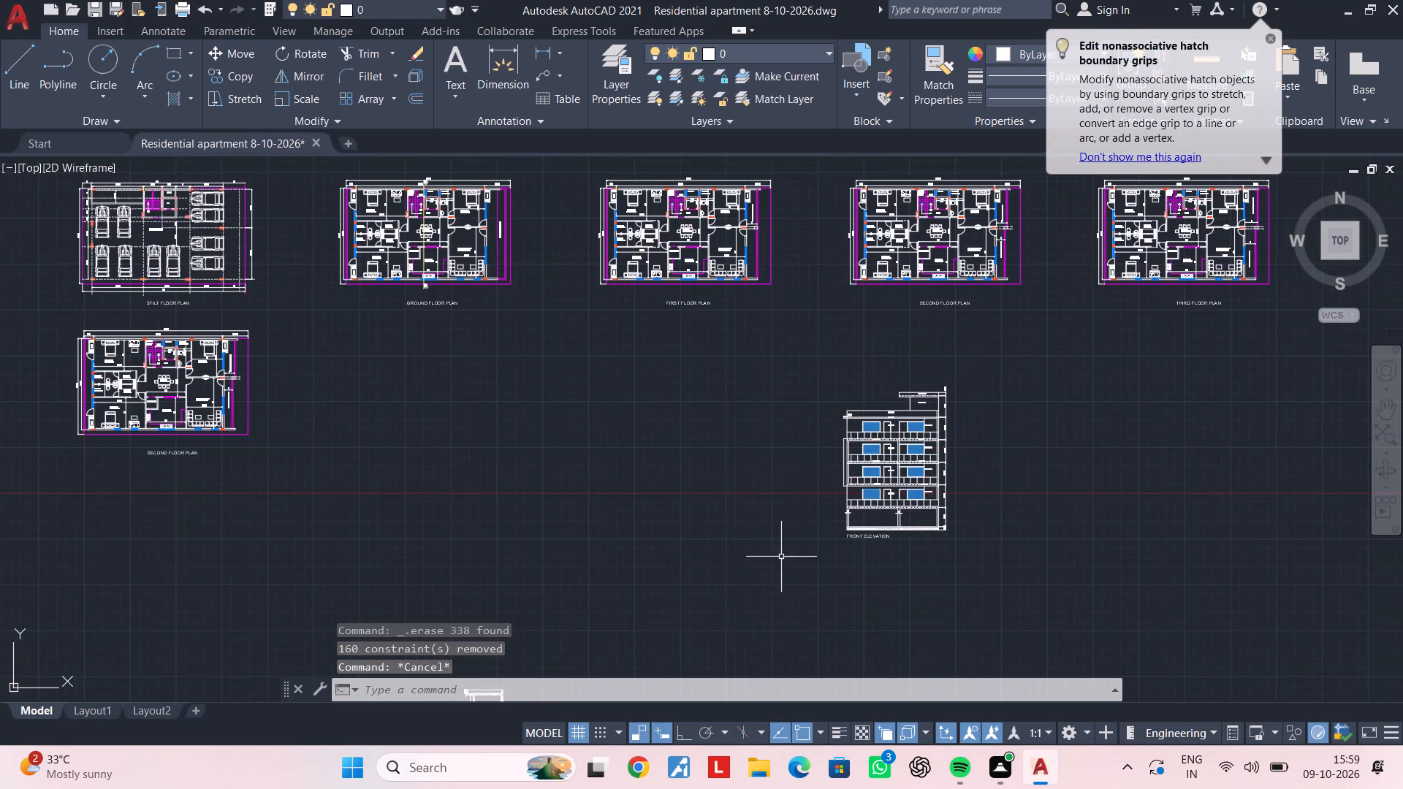
Copy the third floor plan with its title to directly beneath the ground floor plan, beside the copied second floor plan.
scroll(781, 555, "down", 2)
middle_click_drag(781, 555, 745, 580)
key("Escape")
scroll(900, 468, "up", 2)
left_click(781, 352)
left_click(1065, 554)
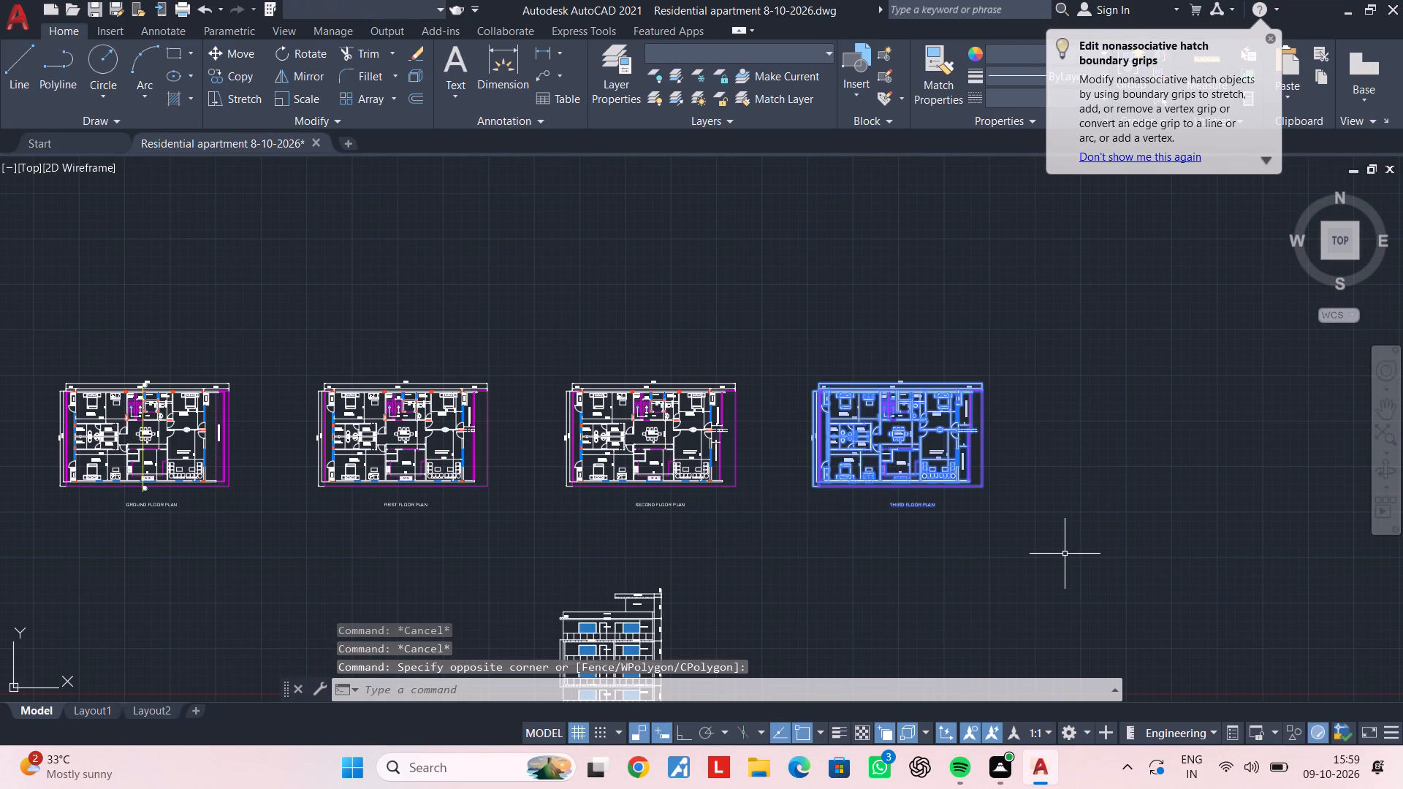
type("CO")
key("space")
left_click(881, 438)
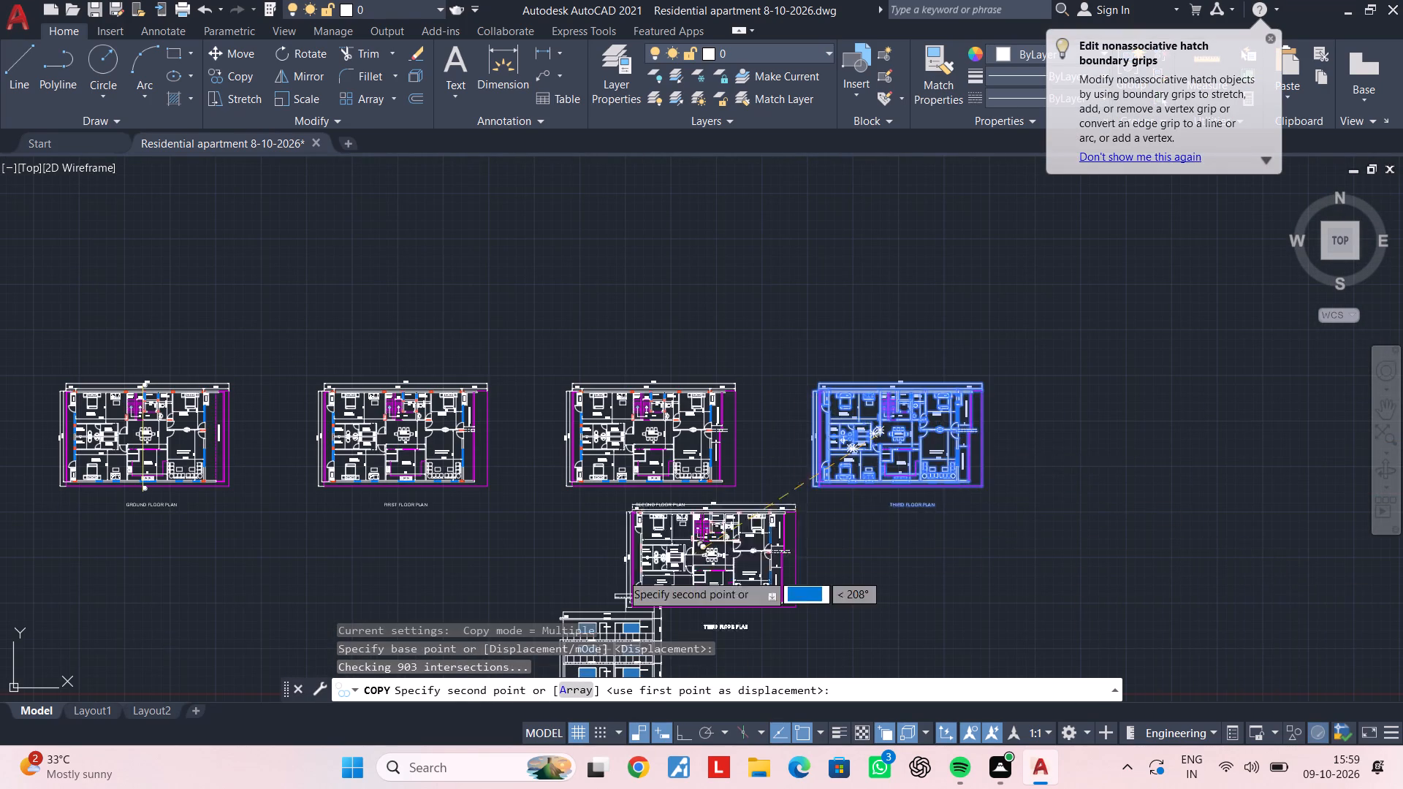
middle_click_drag(615, 574, 1128, 431)
middle_click_drag(647, 446, 737, 445)
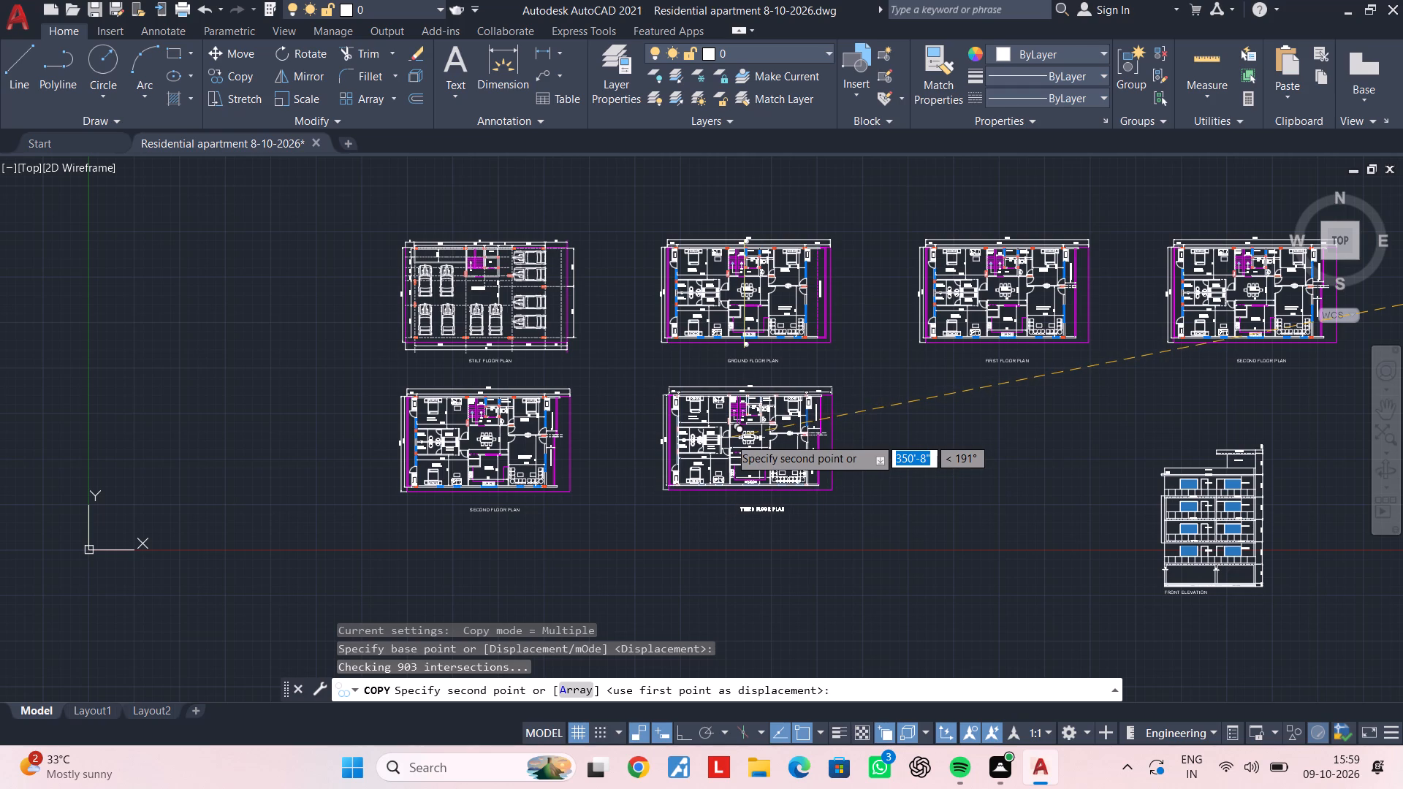
left_click(729, 438)
key("Escape")
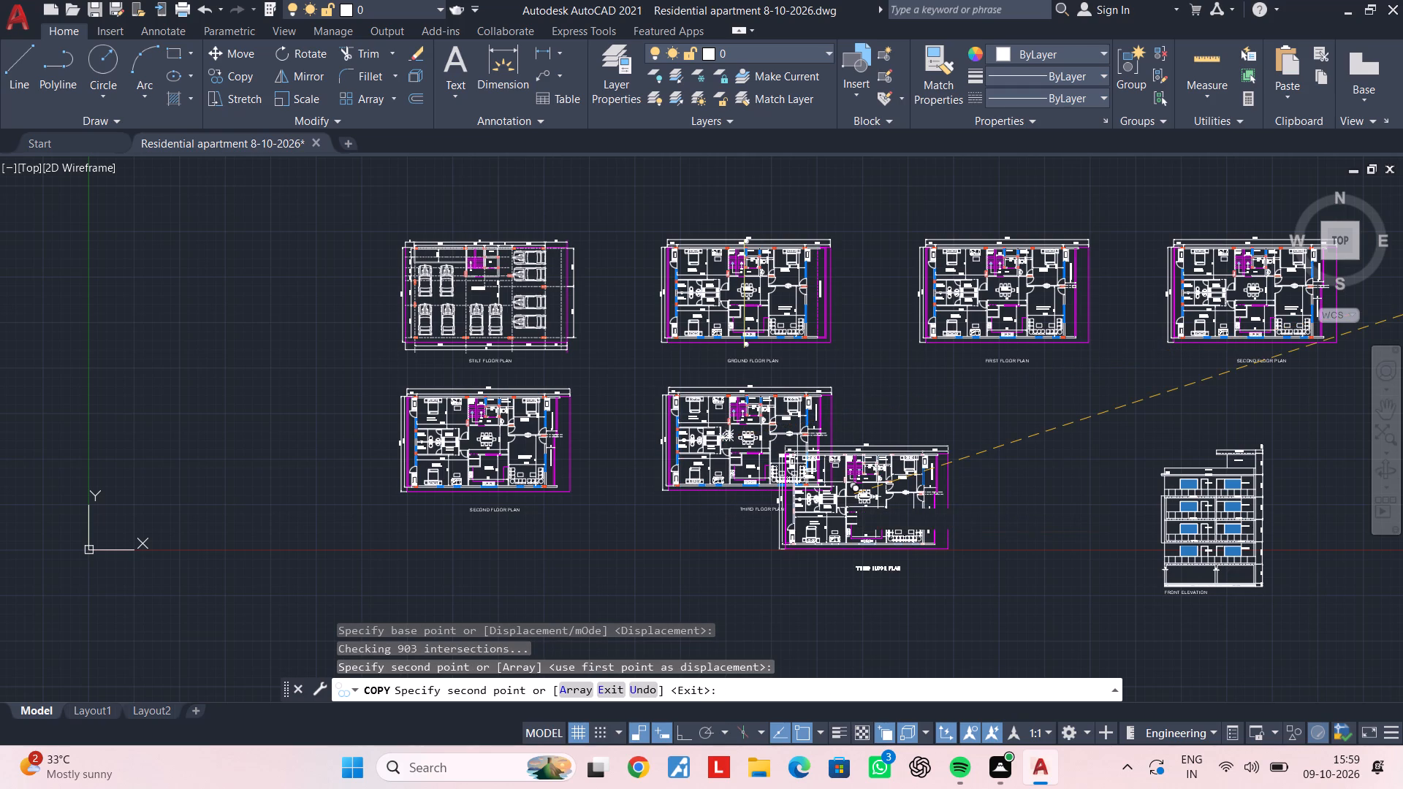
key("Escape")
Delete the original second and third floor plans at the end of the top row.
middle_click_drag(951, 522, 757, 481)
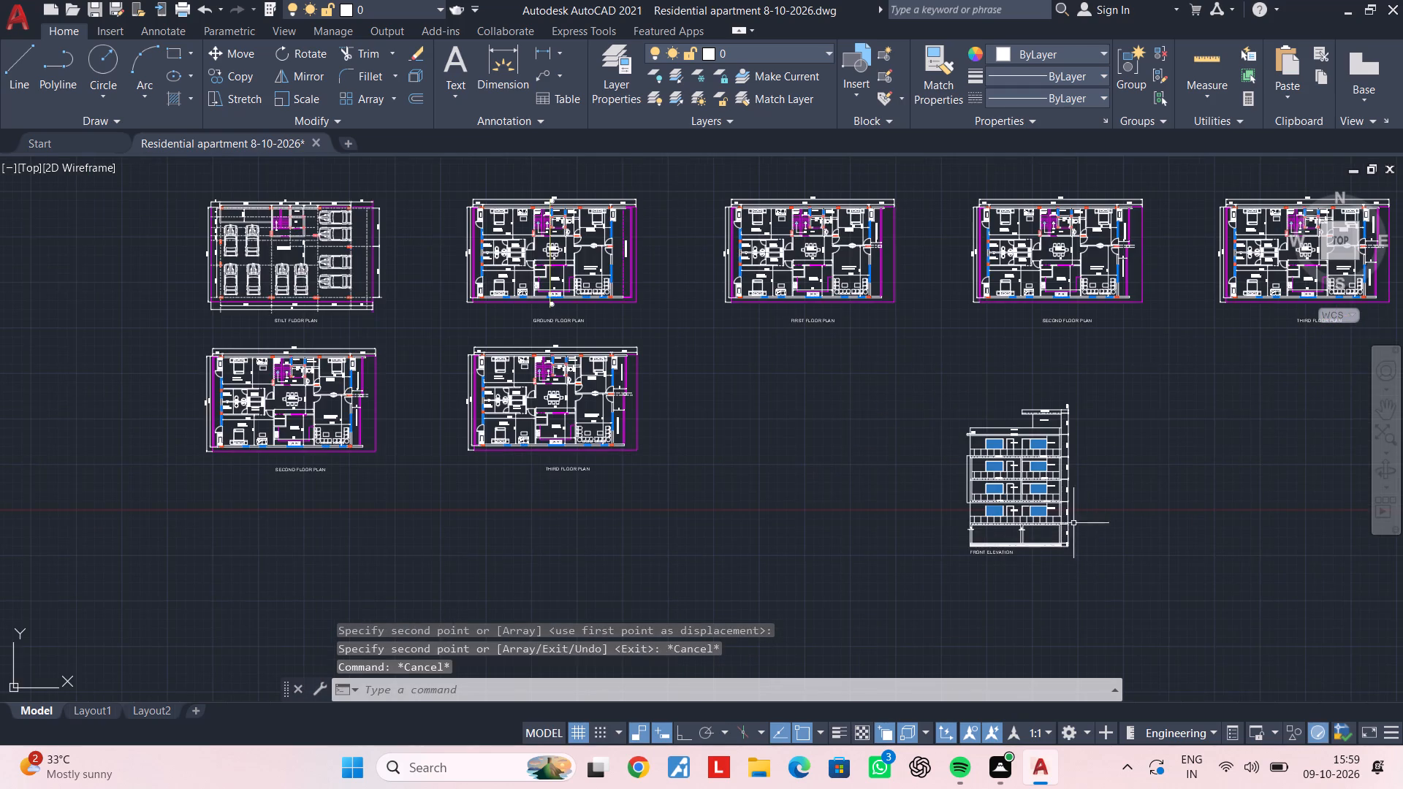
middle_click_drag(1072, 523, 750, 531)
key("Escape")
key("Escape")
left_click(621, 178)
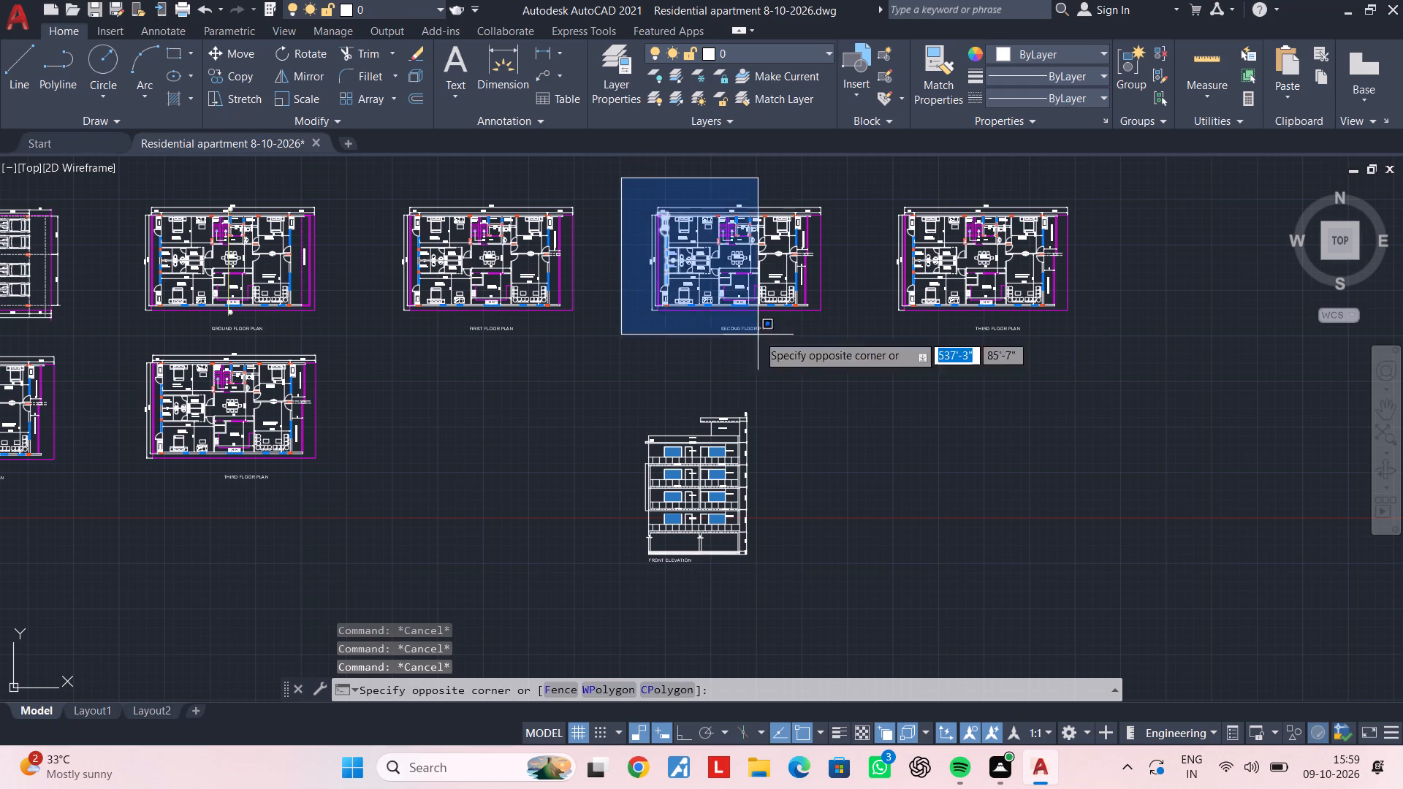
left_click(1112, 372)
scroll(1112, 372, "down", 1)
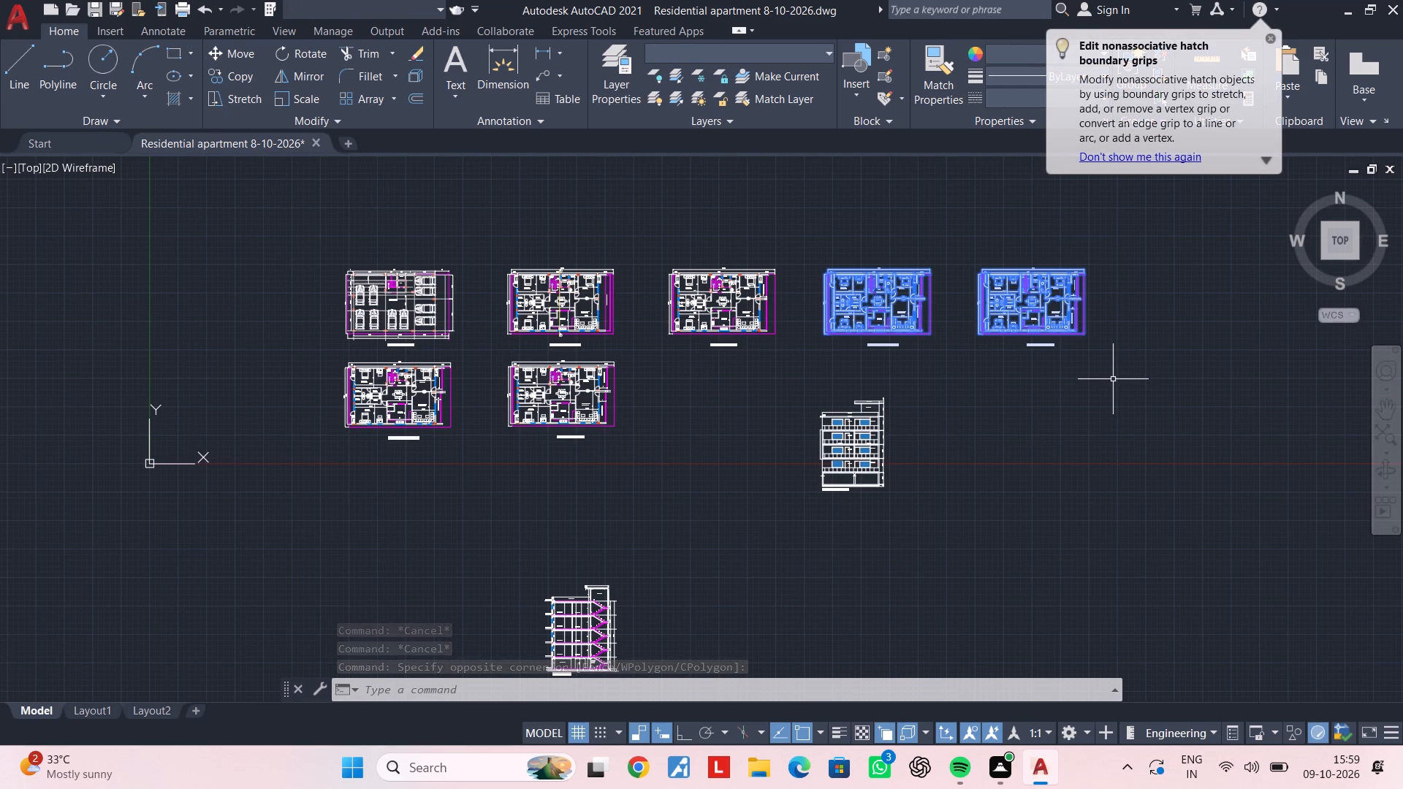
scroll(393, 438, "up", 3)
scroll(400, 435, "down", 2)
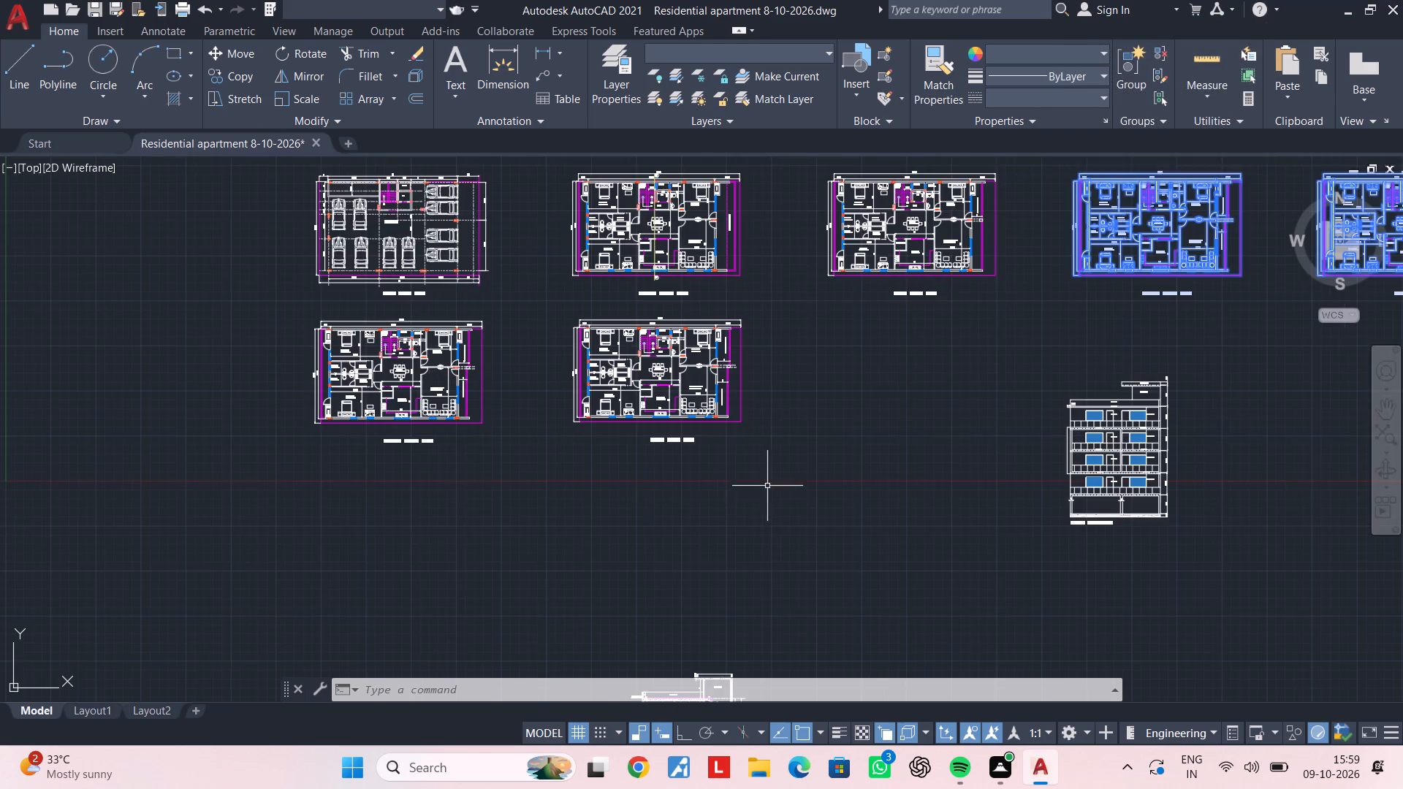
scroll(760, 476, "up", 2)
scroll(671, 433, "down", 2)
middle_click_drag(731, 411, 627, 560)
scroll(489, 406, "up", 2)
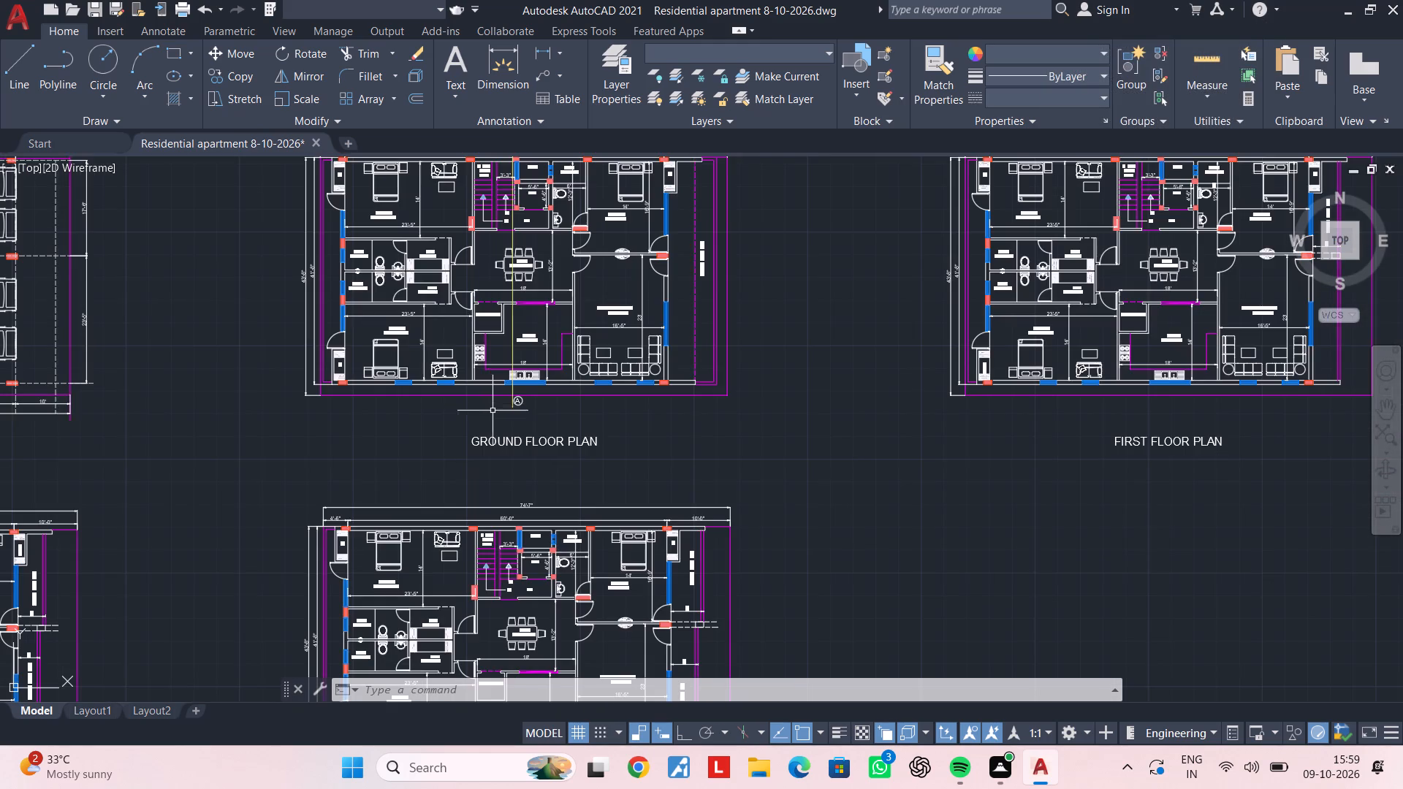
scroll(650, 475, "down", 2)
middle_click_drag(738, 495, 613, 495)
scroll(742, 486, "up", 2)
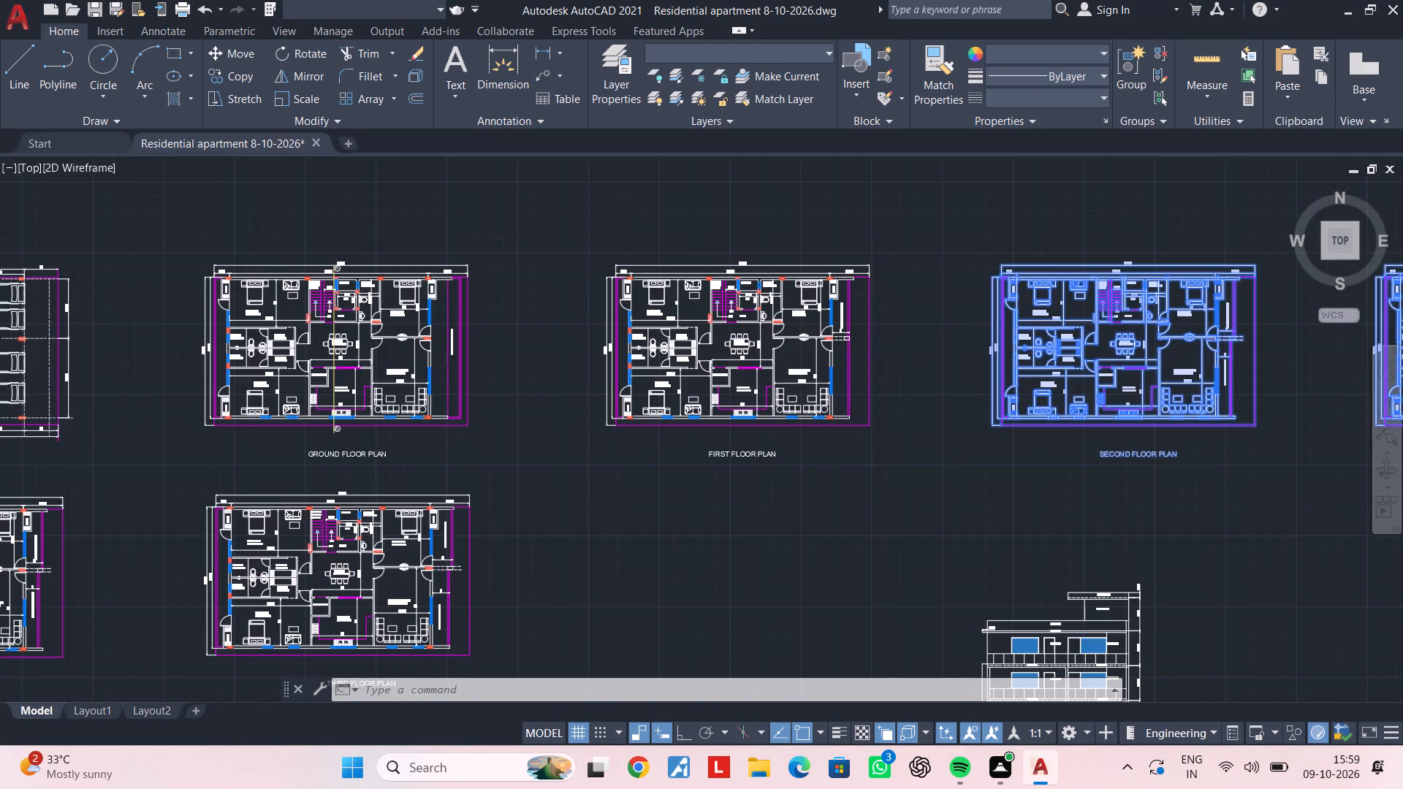
scroll(742, 486, "down", 1)
middle_click_drag(693, 499, 900, 348)
middle_click_drag(769, 549, 768, 549)
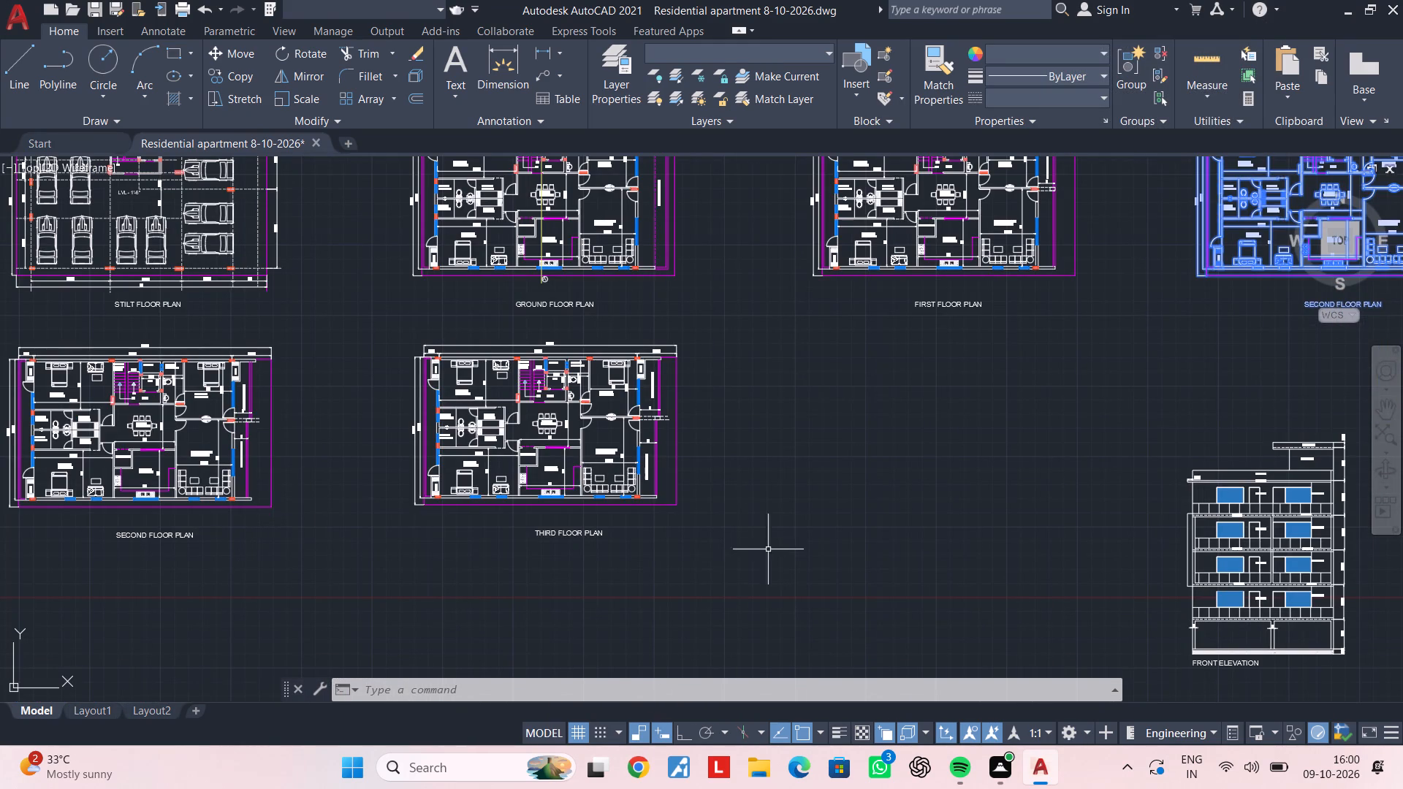
middle_click_drag(768, 549, 285, 570)
middle_click_drag(1003, 385, 629, 488)
key("Delete")
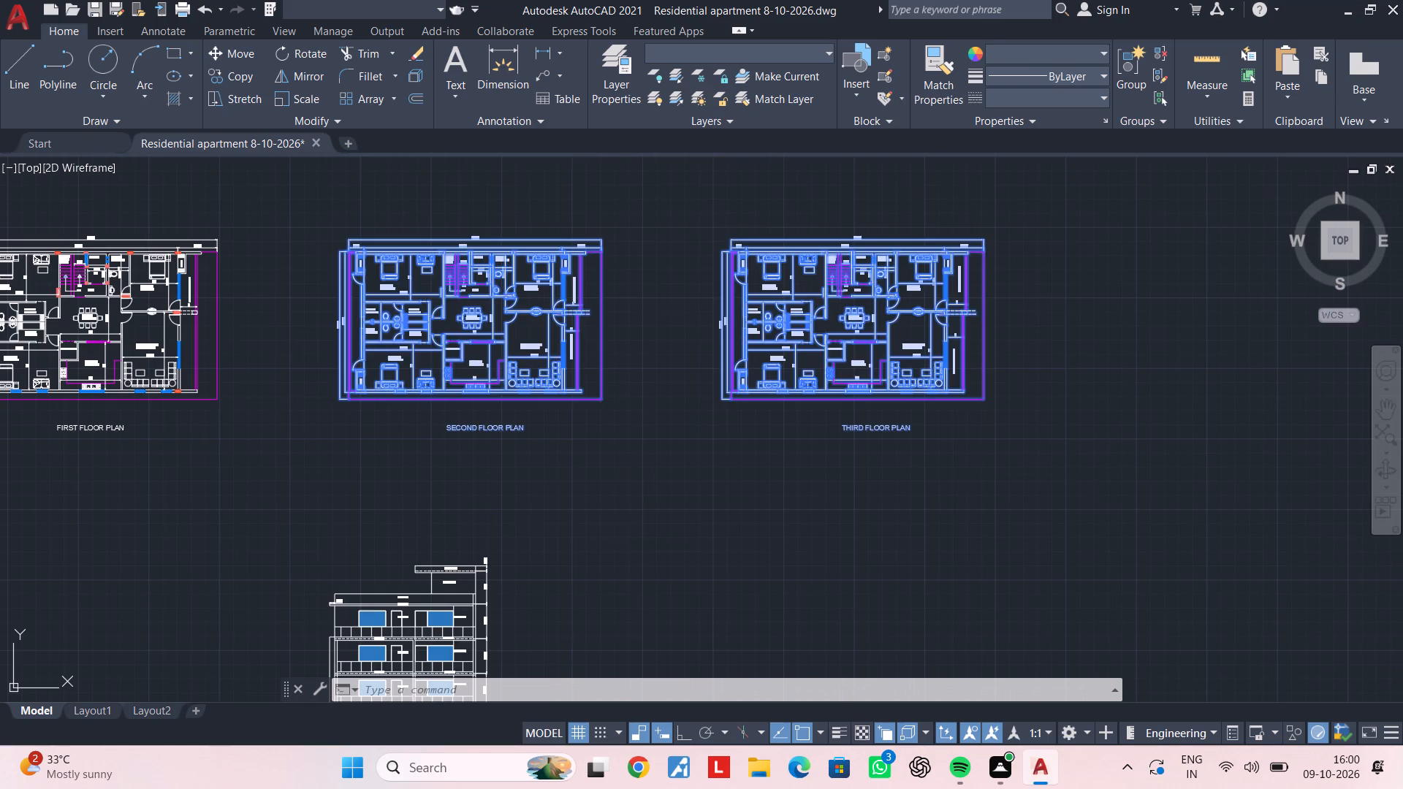
scroll(636, 468, "down", 2)
middle_click_drag(685, 454, 1005, 397)
middle_click_drag(739, 558, 778, 494)
key("Escape")
key("Escape")
middle_click_drag(731, 536, 754, 473)
key("Escape")
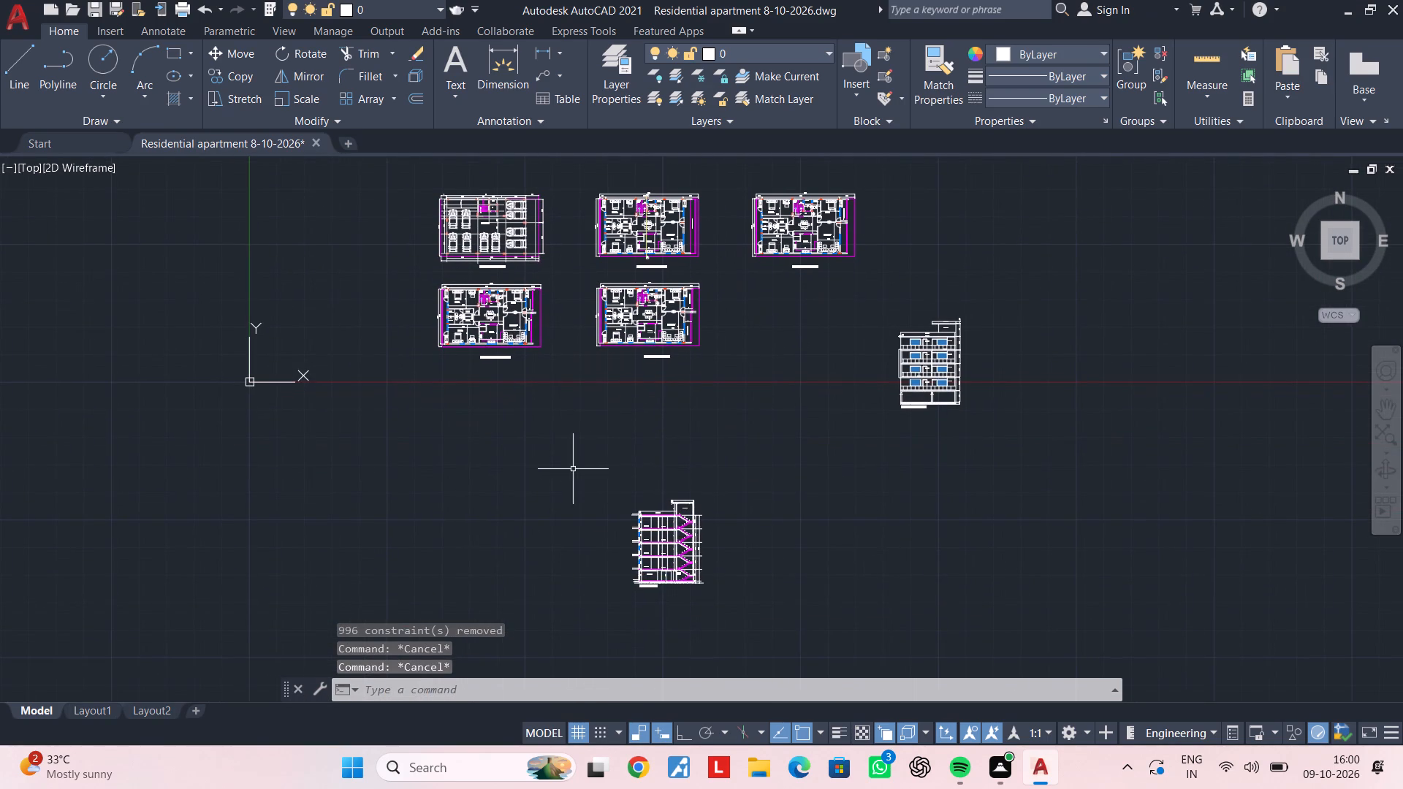
Copy Section AA from the lower area to beside the third floor plan, beneath the first floor plan.
left_click(572, 469)
left_click(805, 645)
type("CO")
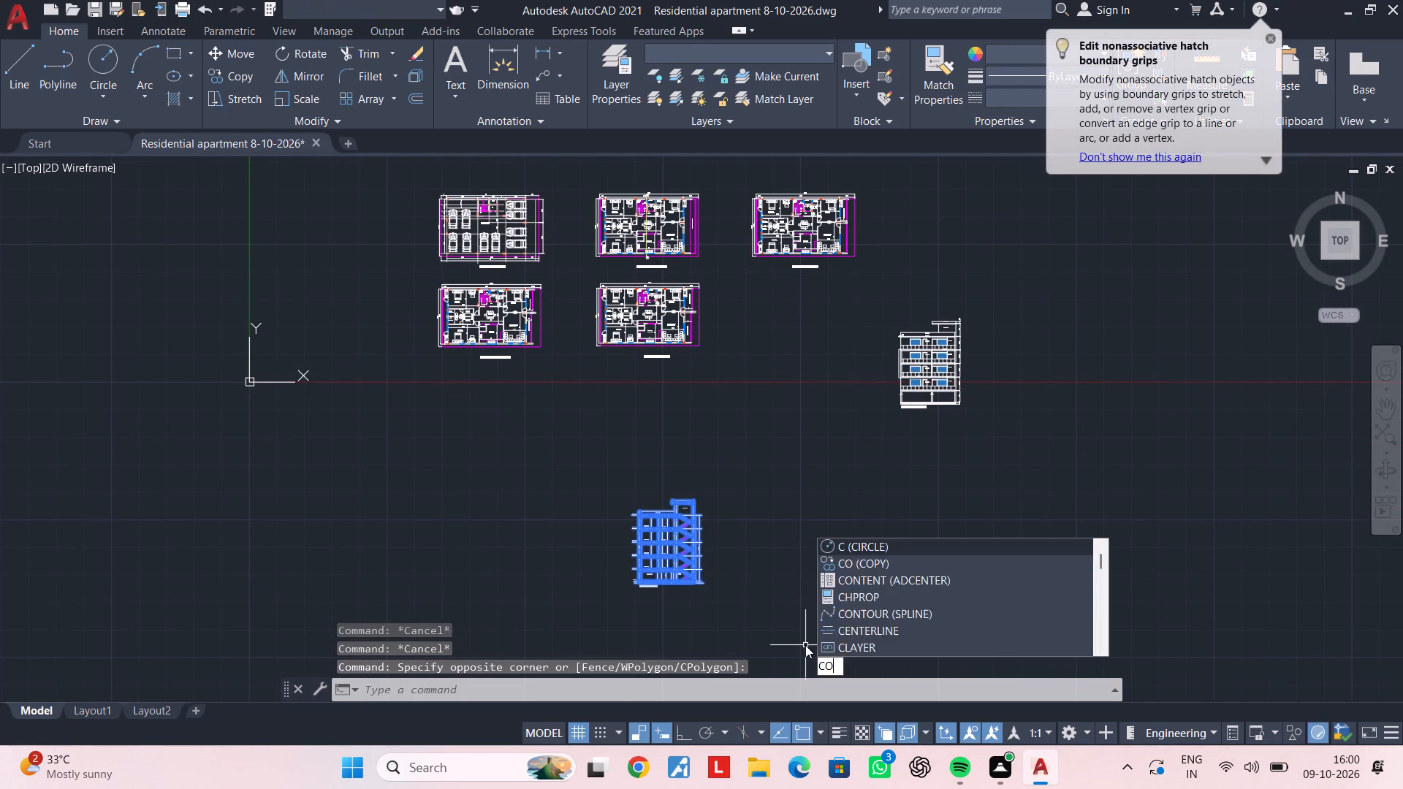
key("space")
left_click(646, 586)
middle_click_drag(744, 421, 689, 540)
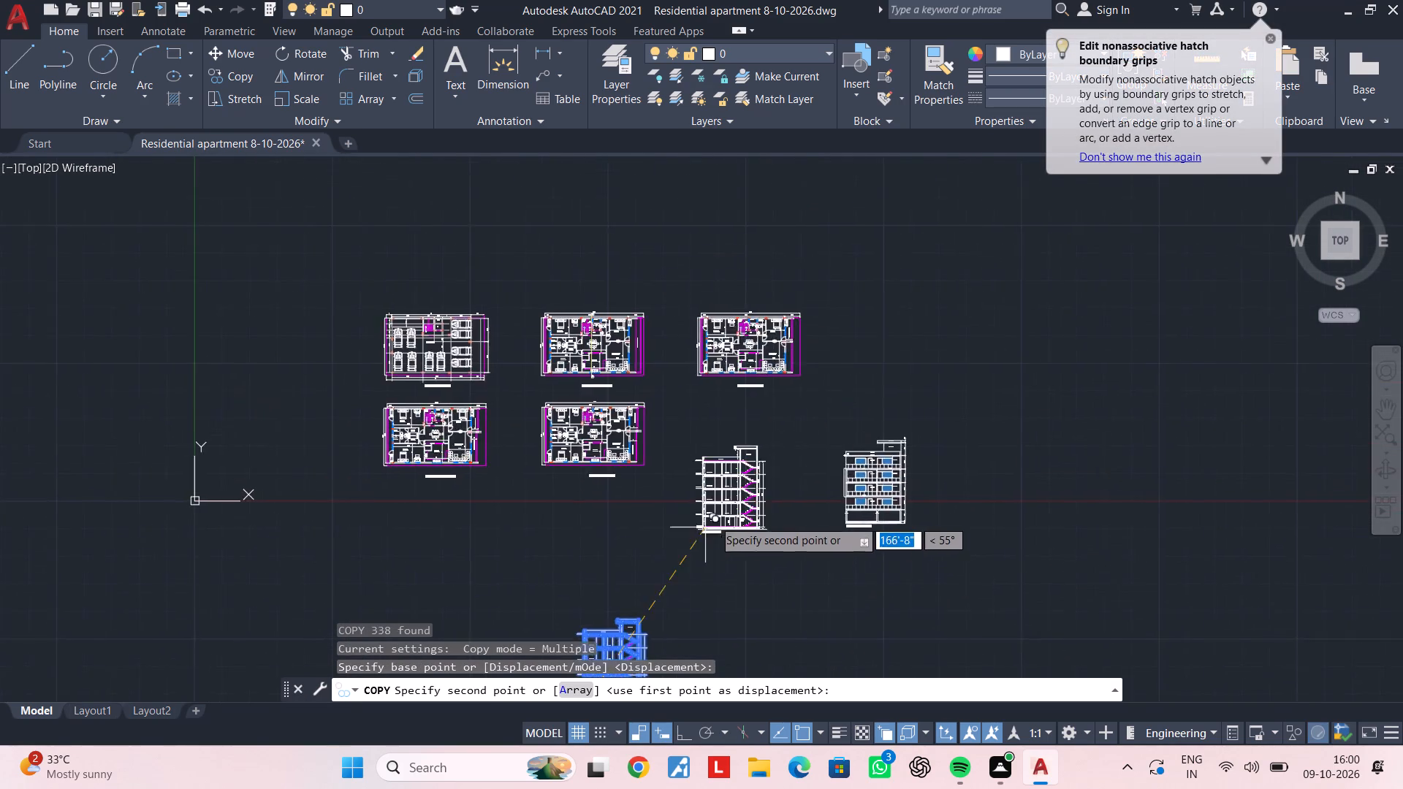
scroll(715, 519, "up", 1)
middle_click_drag(710, 463, 680, 552)
scroll(680, 552, "up", 1)
middle_click_drag(621, 541, 618, 554)
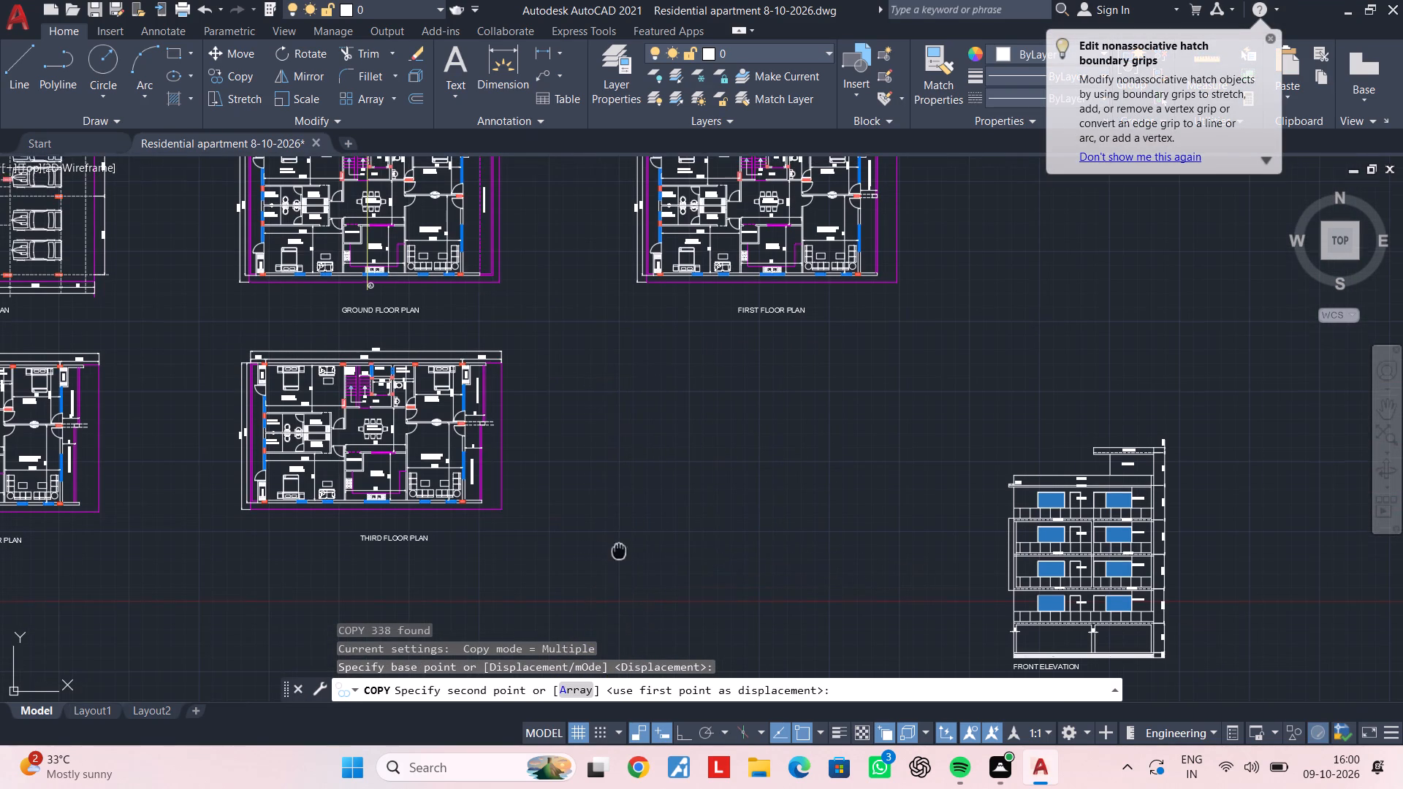
middle_click_drag(618, 554, 612, 572)
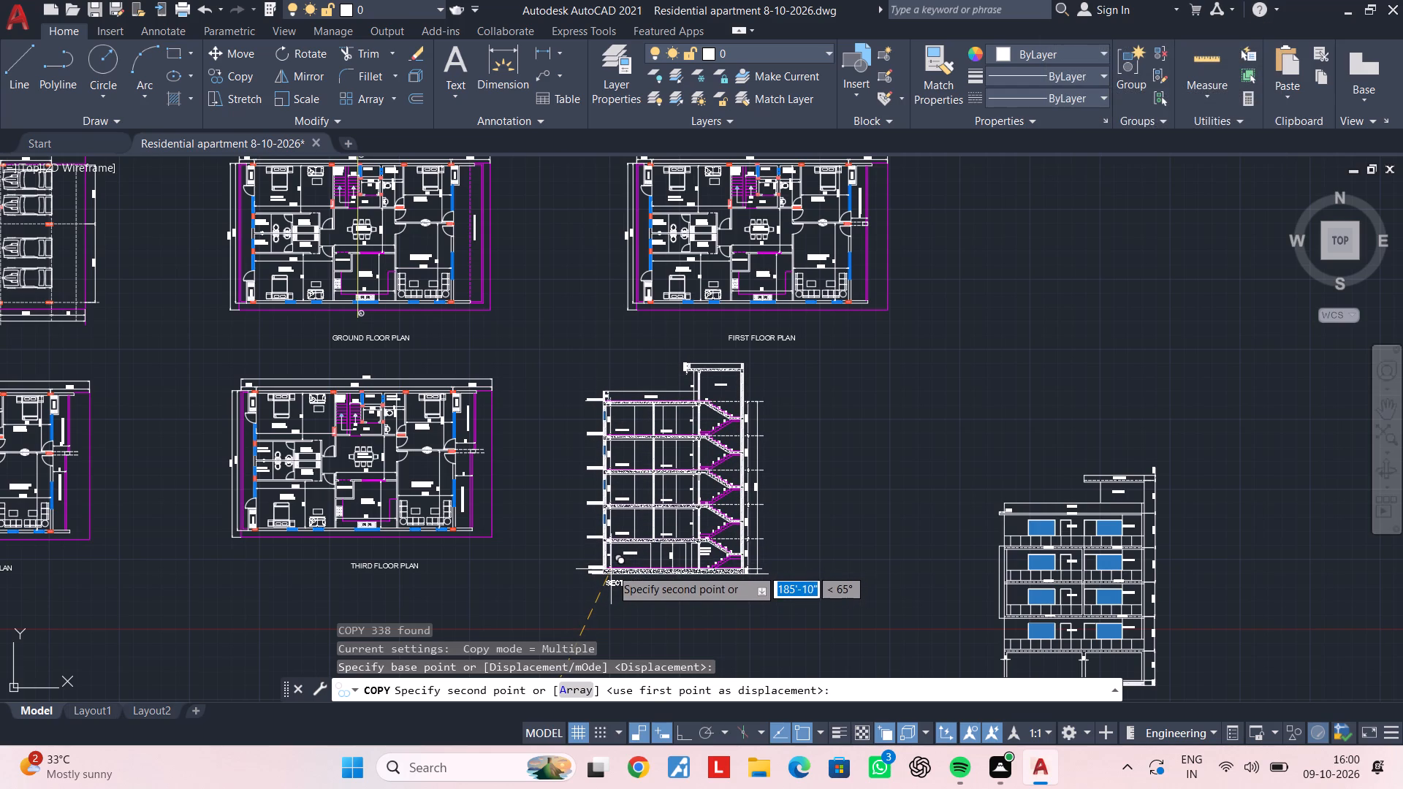
left_click(611, 567)
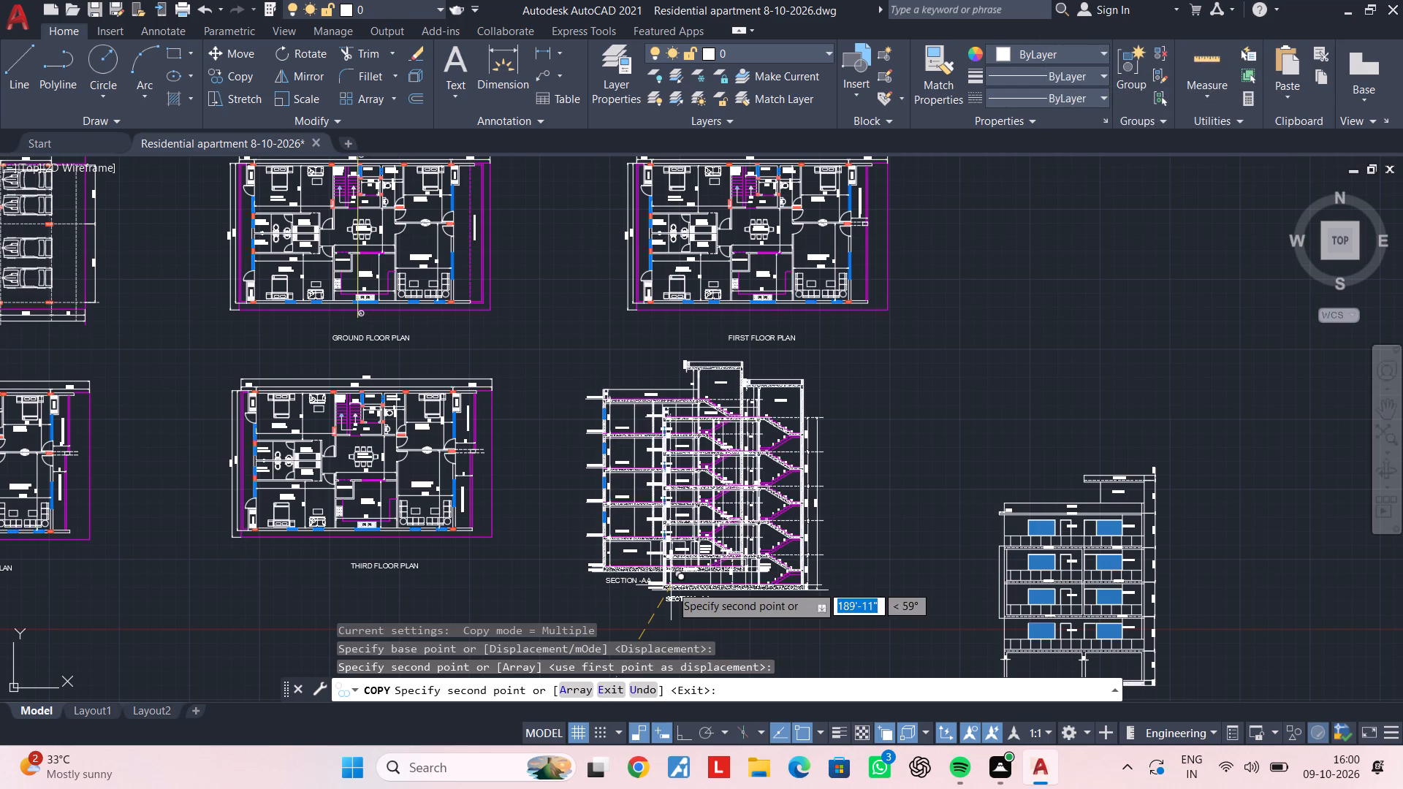
Copy the front elevation with its title straight down into the empty area below the original.
key("Escape")
key("Escape")
scroll(688, 591, "down", 2)
middle_click_drag(688, 591, 680, 445)
middle_click_drag(680, 544, 731, 408)
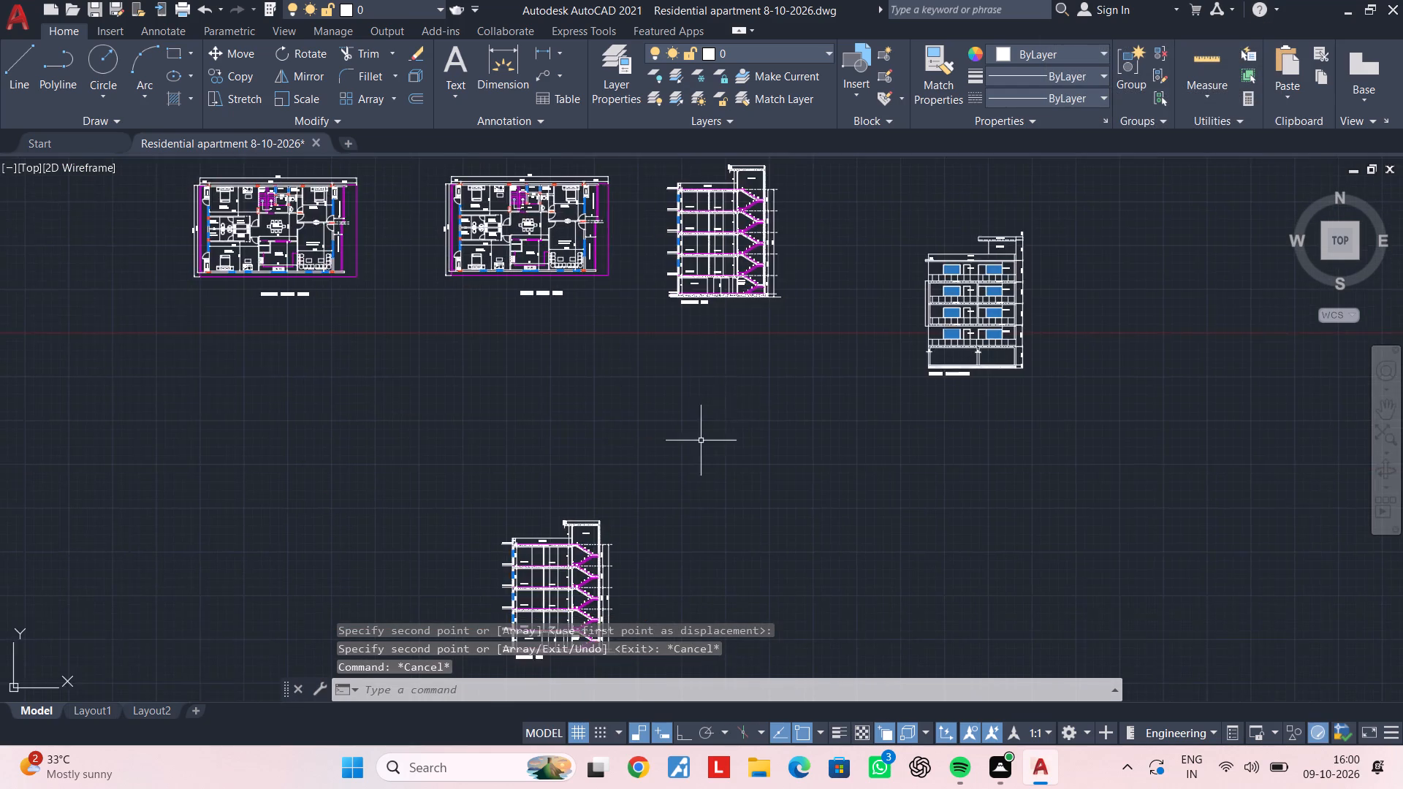
scroll(693, 454, "down", 1)
middle_click_drag(692, 455, 645, 486)
left_click(760, 333)
left_click(953, 478)
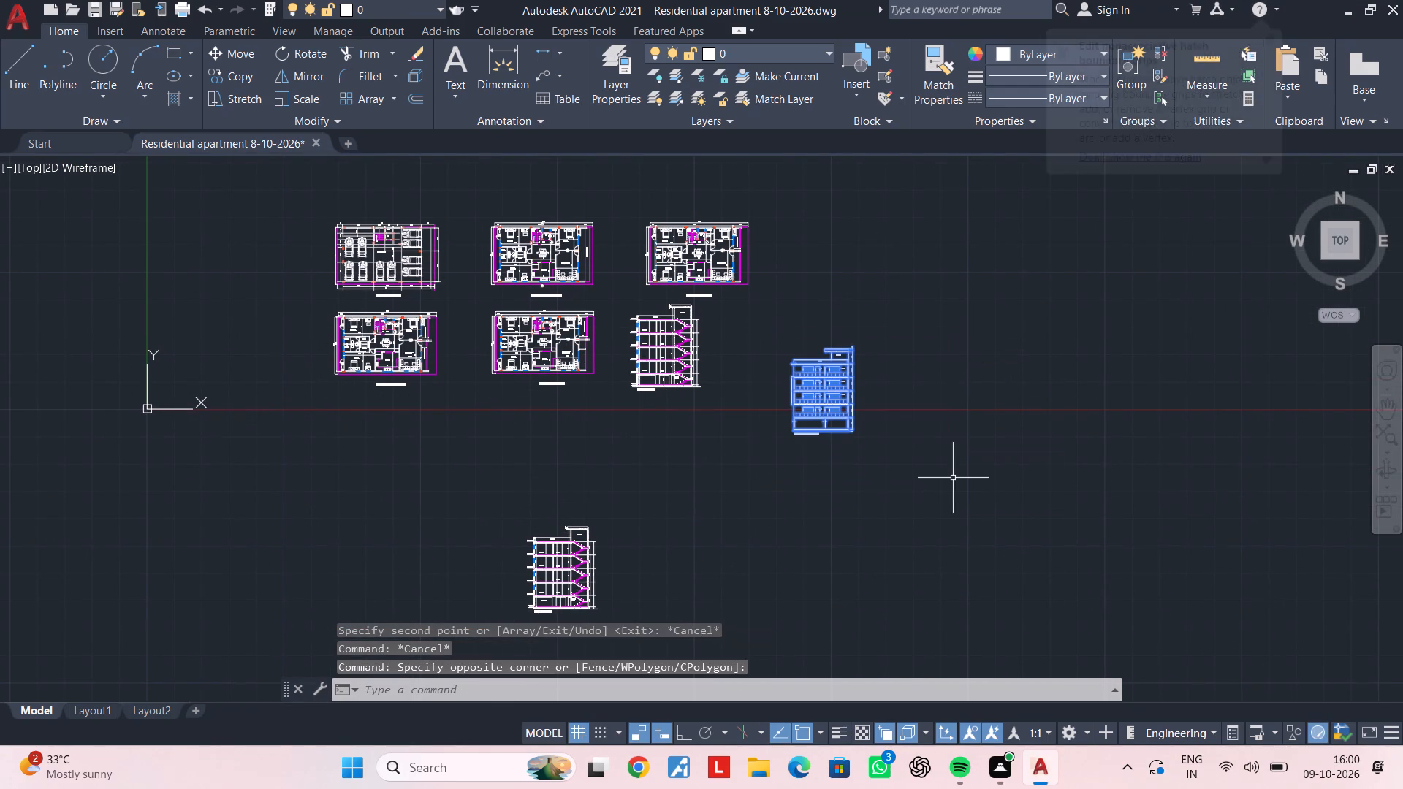
type("CO")
key("space")
left_click_drag(943, 452, 943, 462)
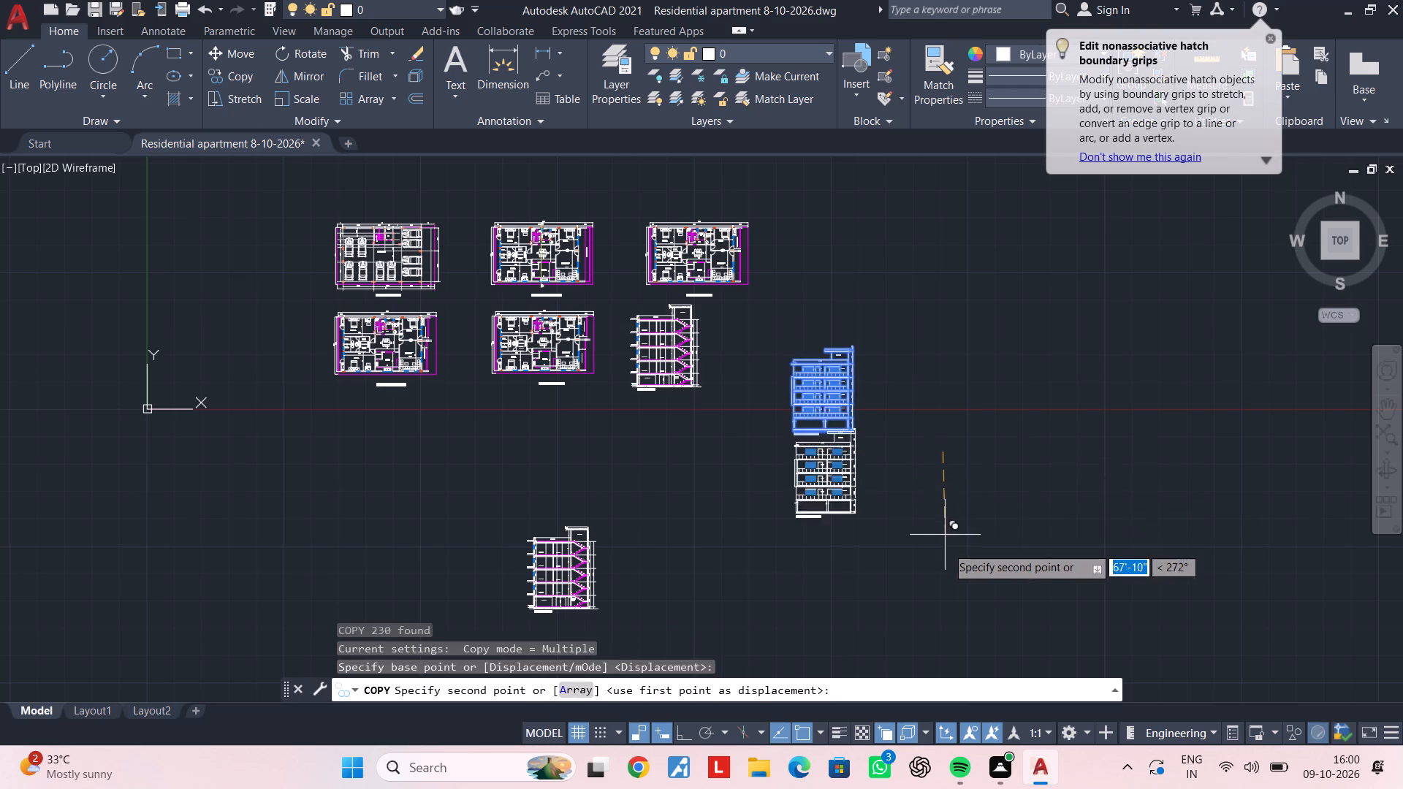
left_click(945, 601)
key("Escape")
key("Escape")
key("Escape")
key("Escape")
key("Escape")
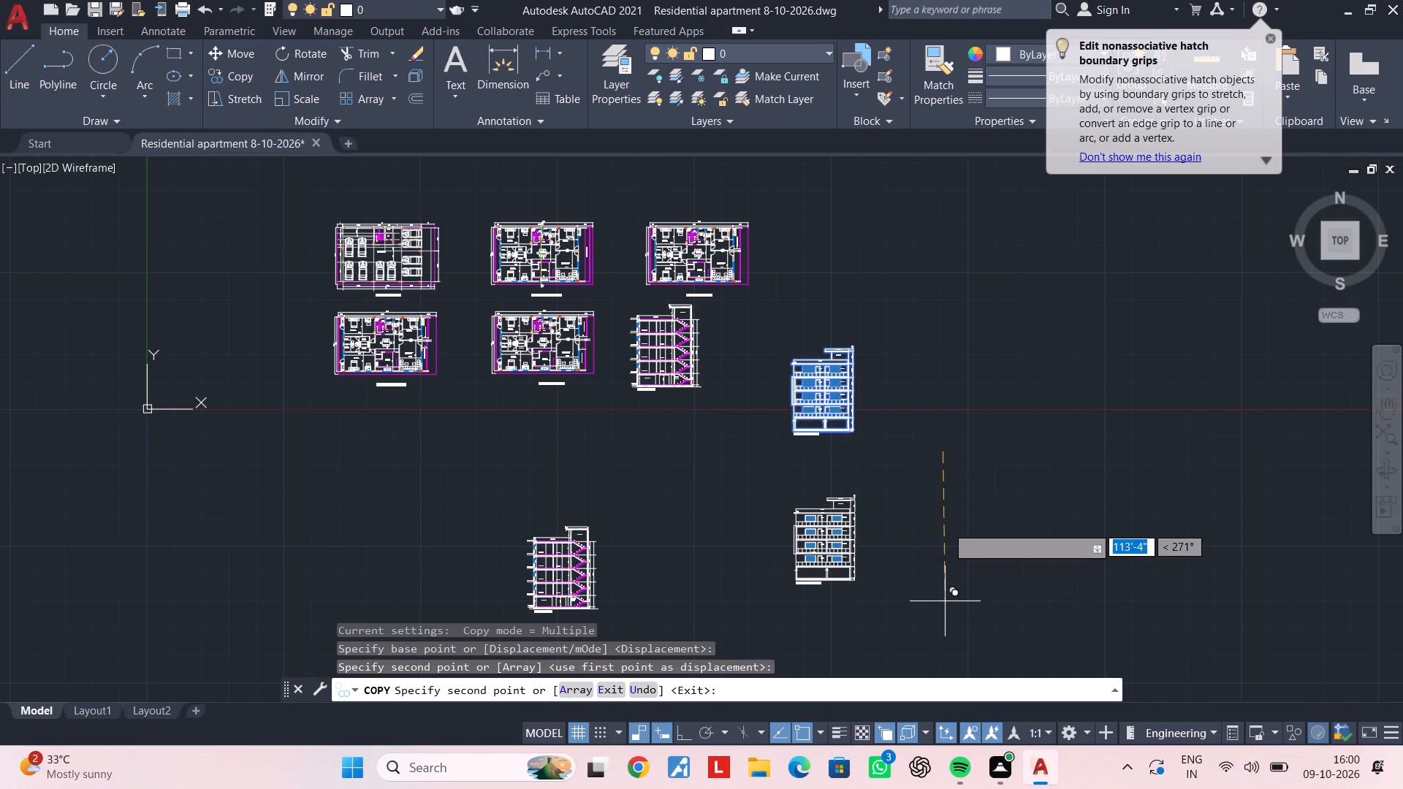
key("Escape")
middle_click_drag(951, 522, 941, 544)
key("Escape")
key("Escape")
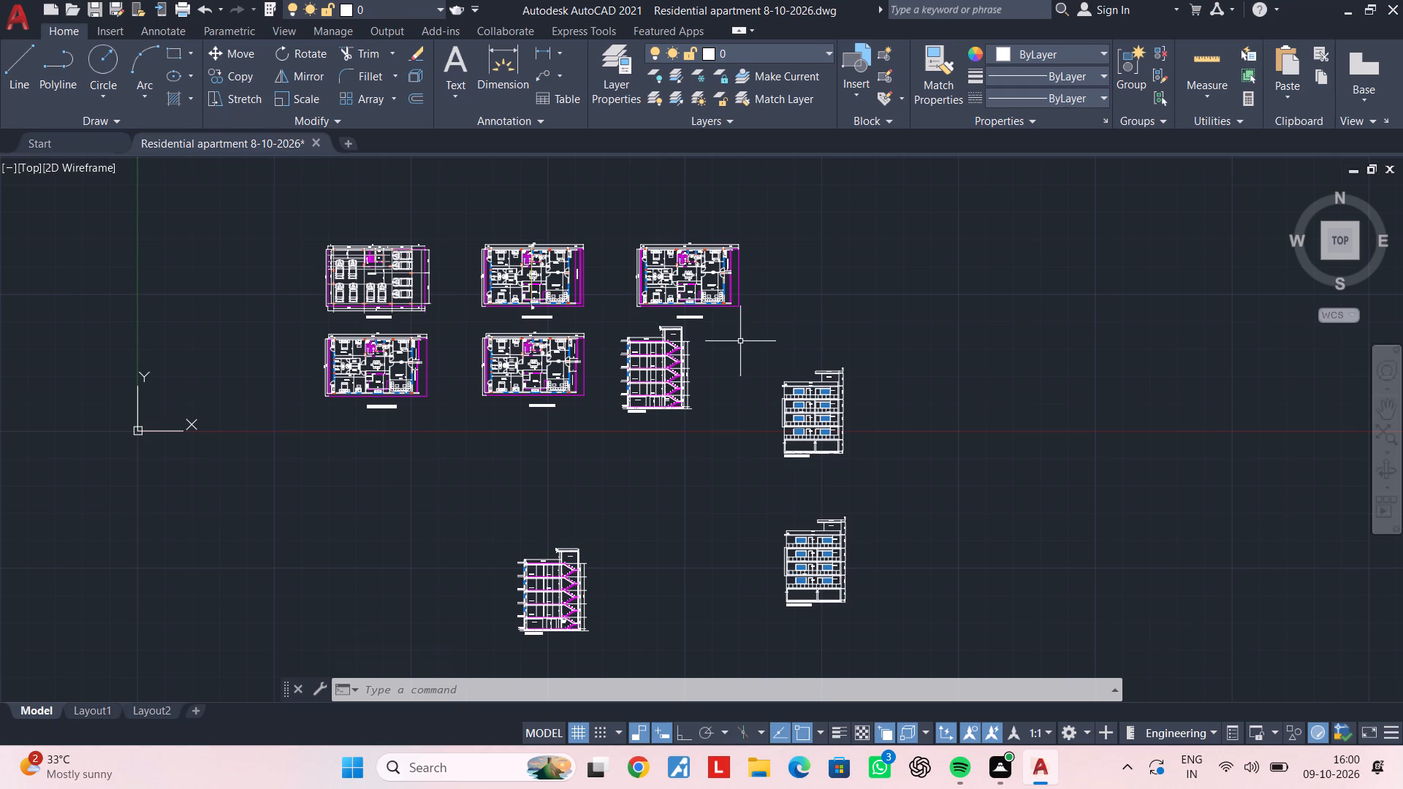
Delete the original front elevation, keeping the lower copy.
scroll(799, 403, "up", 1)
left_click(717, 300)
left_click(970, 532)
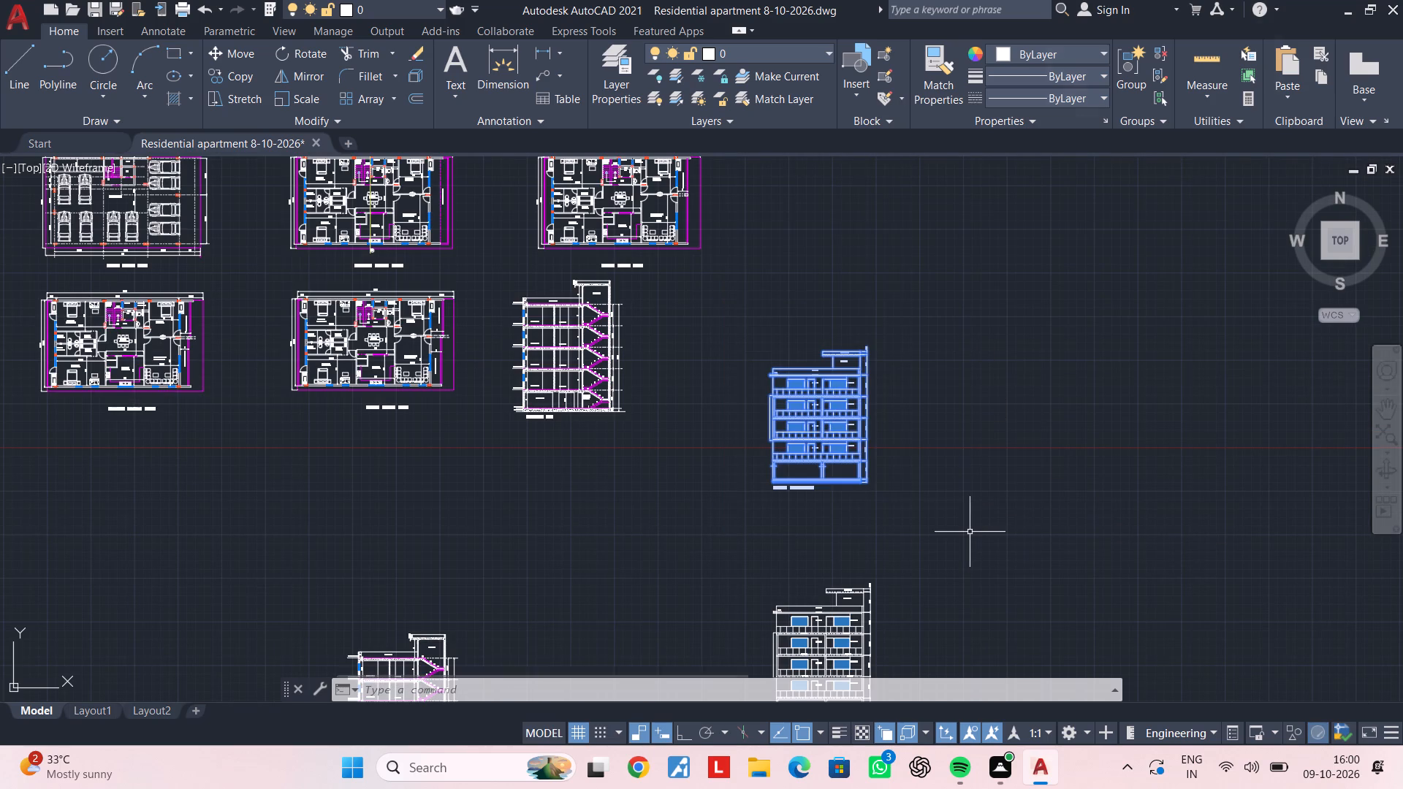
key("Delete")
middle_click_drag(936, 551, 969, 443)
key("Escape")
key("Escape")
Copy the front elevation from the lower area to beside Section AA in the second row.
left_click(774, 430)
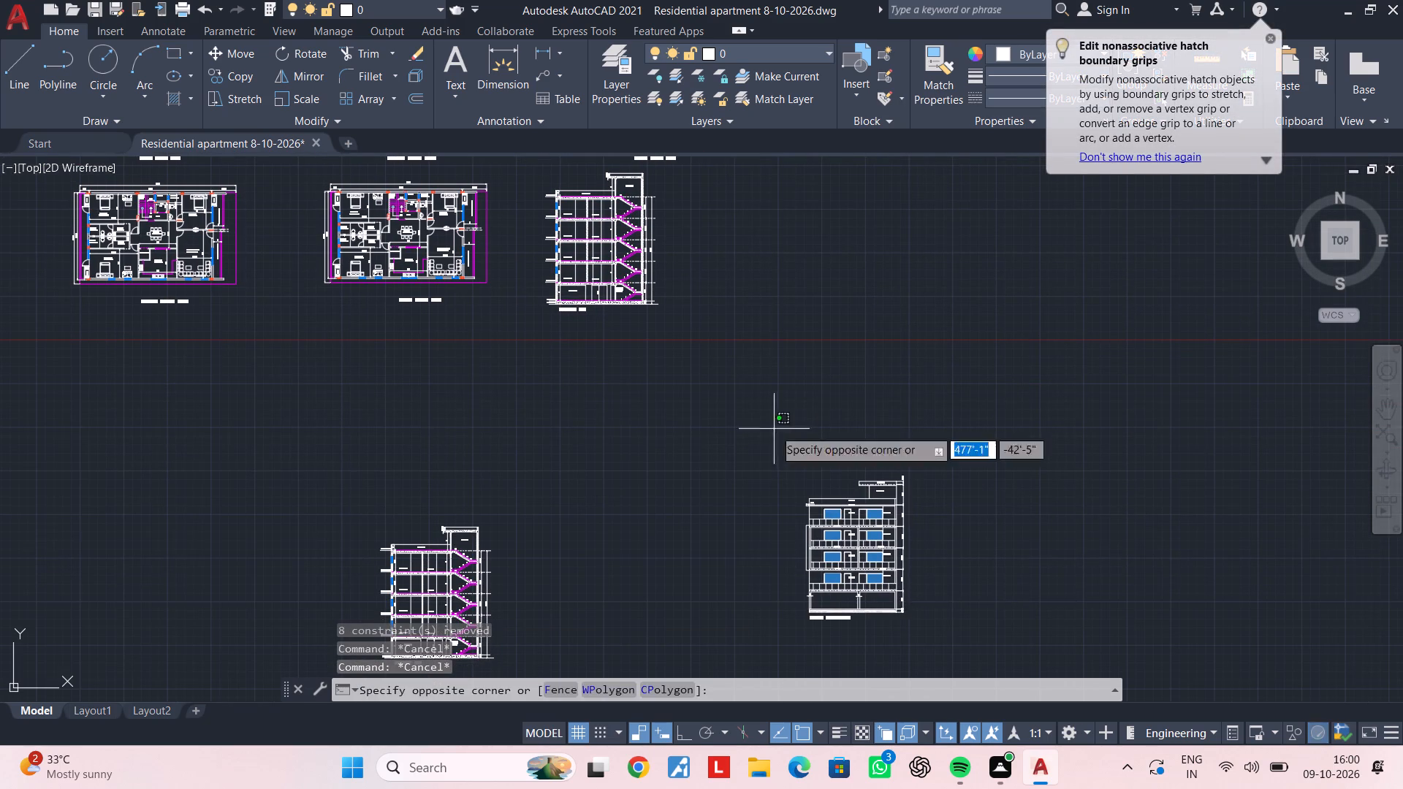
left_click(1016, 673)
key("c")
key("o")
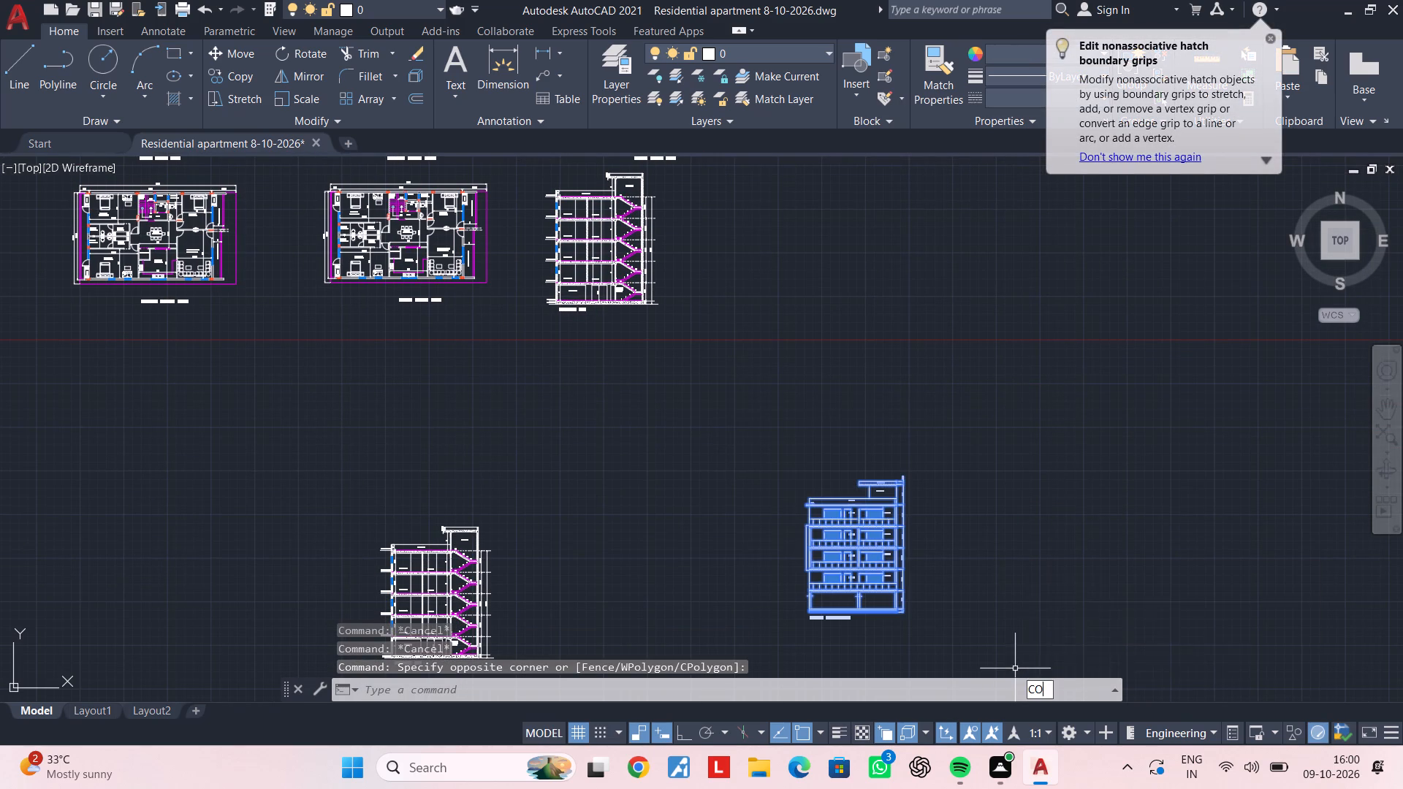
key("space")
left_click(872, 562)
middle_click_drag(812, 400, 818, 603)
scroll(792, 477, "up", 1)
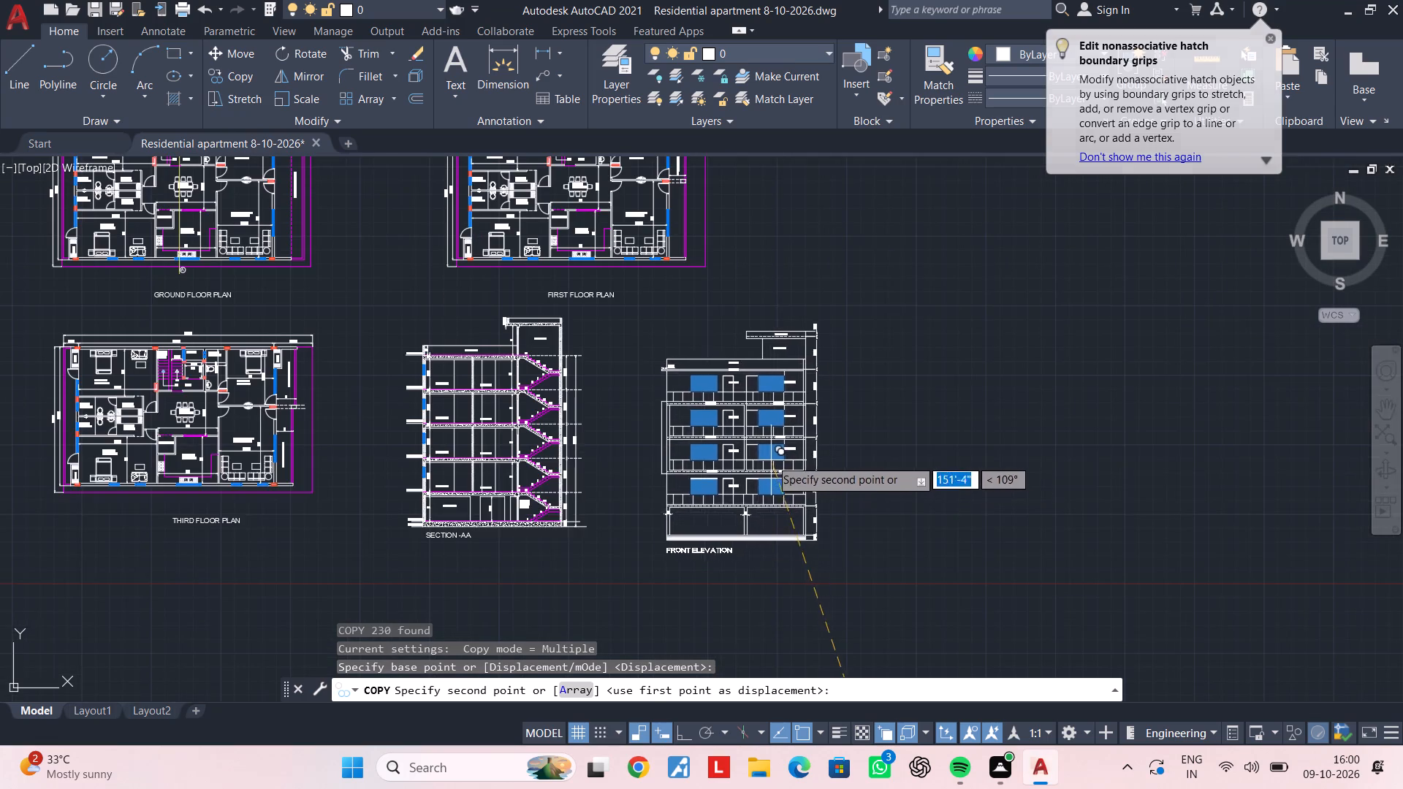
middle_click_drag(769, 458, 772, 498)
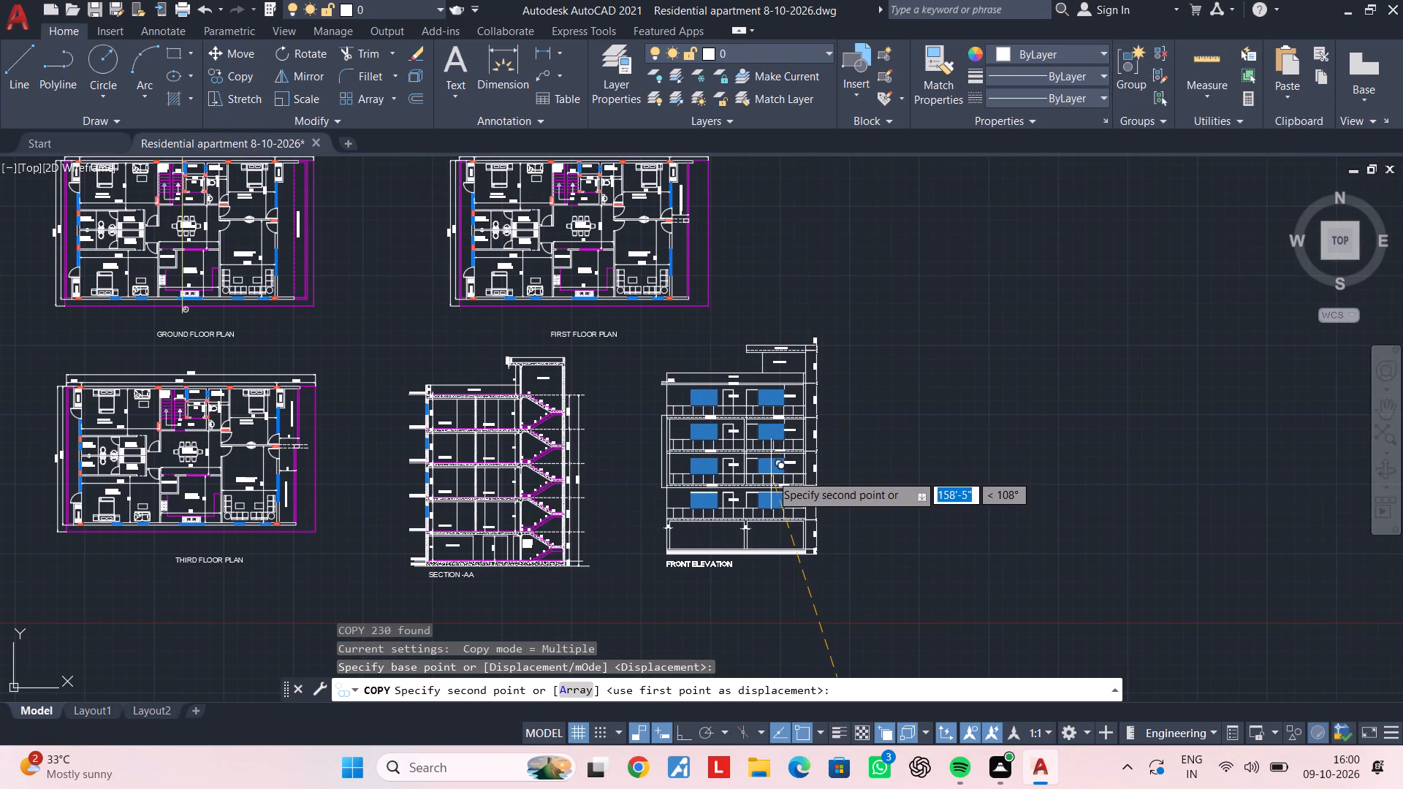
left_click(771, 476)
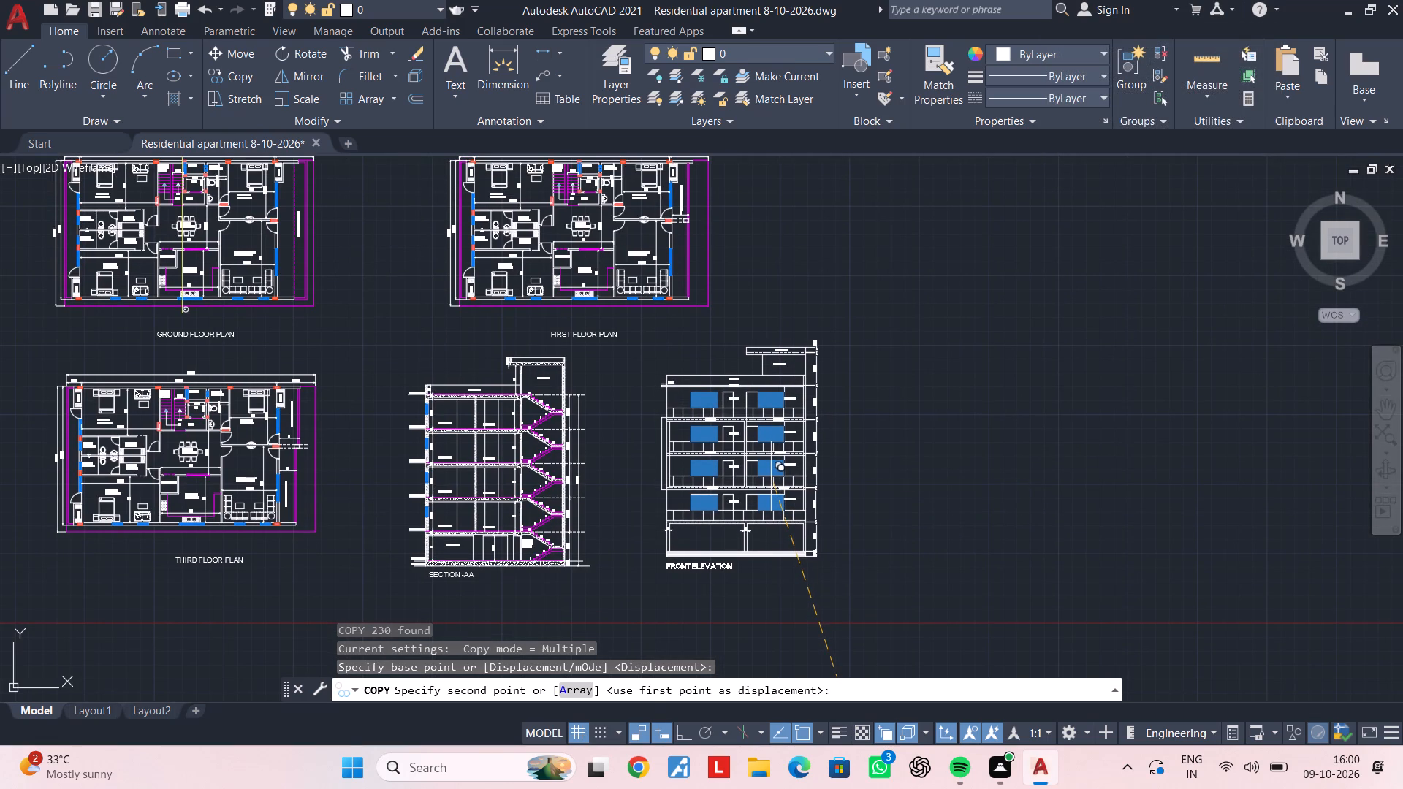
key("Escape")
key("Escape")
Delete the leftover front elevation in the lower area.
scroll(881, 561, "down", 2)
middle_click_drag(881, 565, 761, 413)
scroll(770, 459, "down", 1)
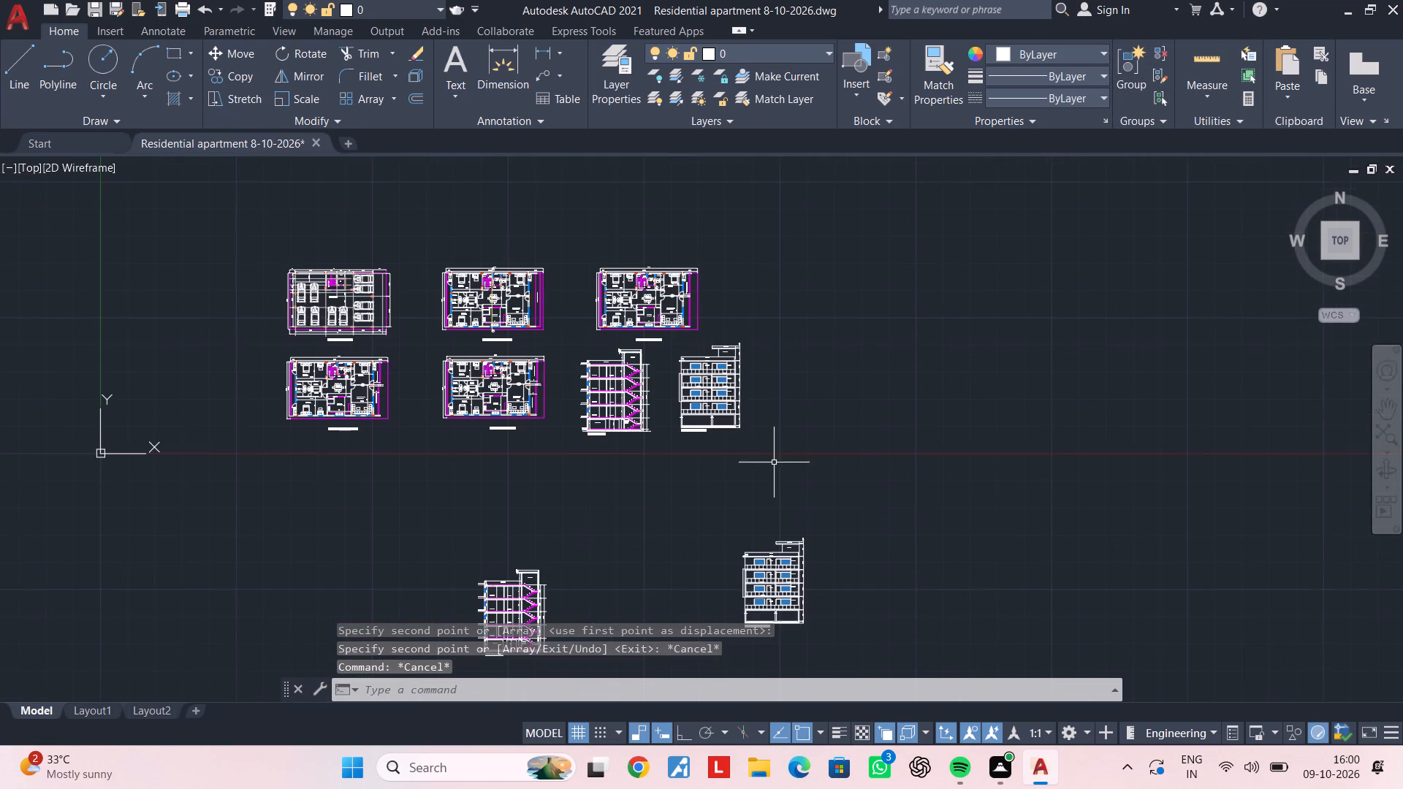
middle_click_drag(777, 470, 779, 408)
key("Escape")
key("Escape")
left_click(694, 447)
left_click(851, 598)
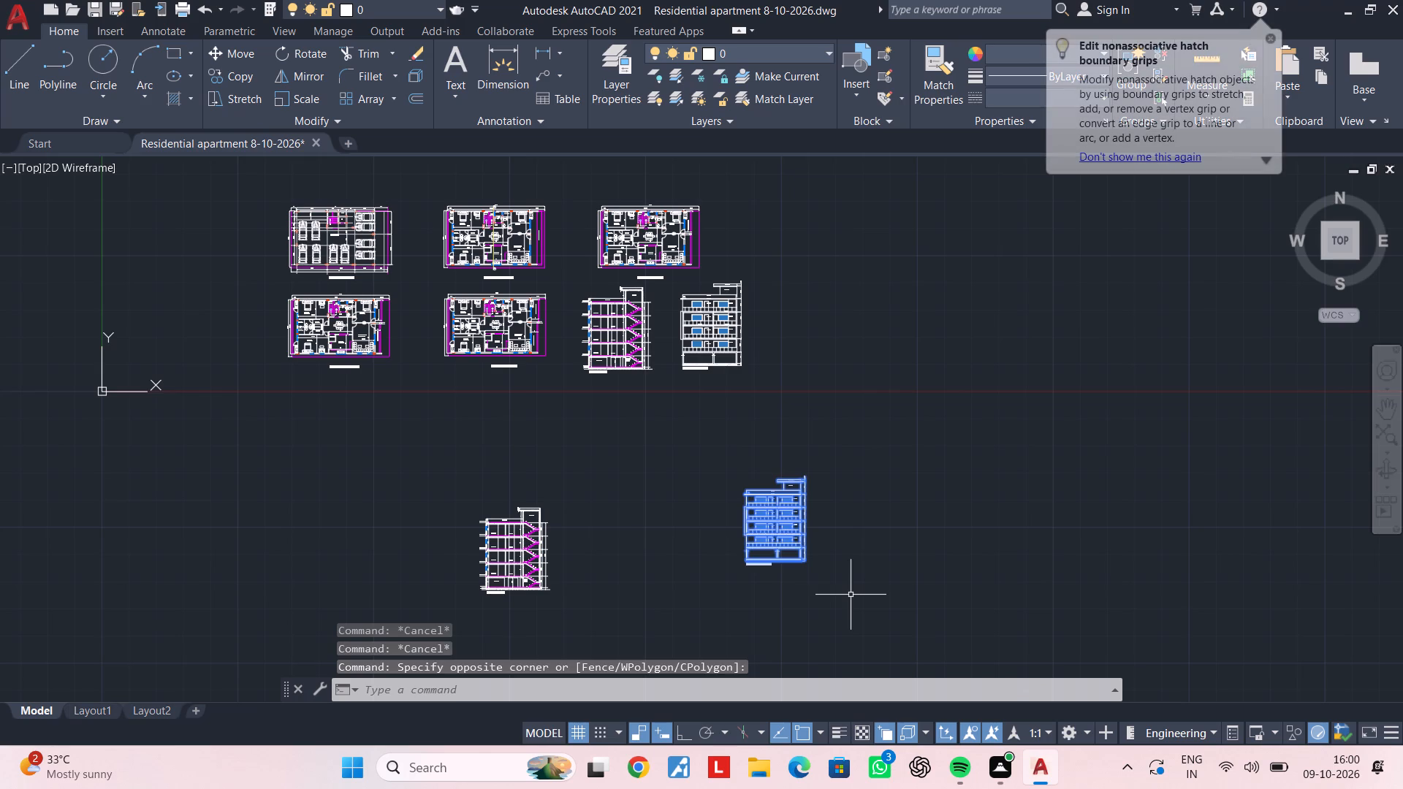
key("Delete")
Delete the leftover Section AA drawing in the lower area.
middle_click_drag(661, 545, 756, 524)
left_click(509, 430)
left_click(754, 597)
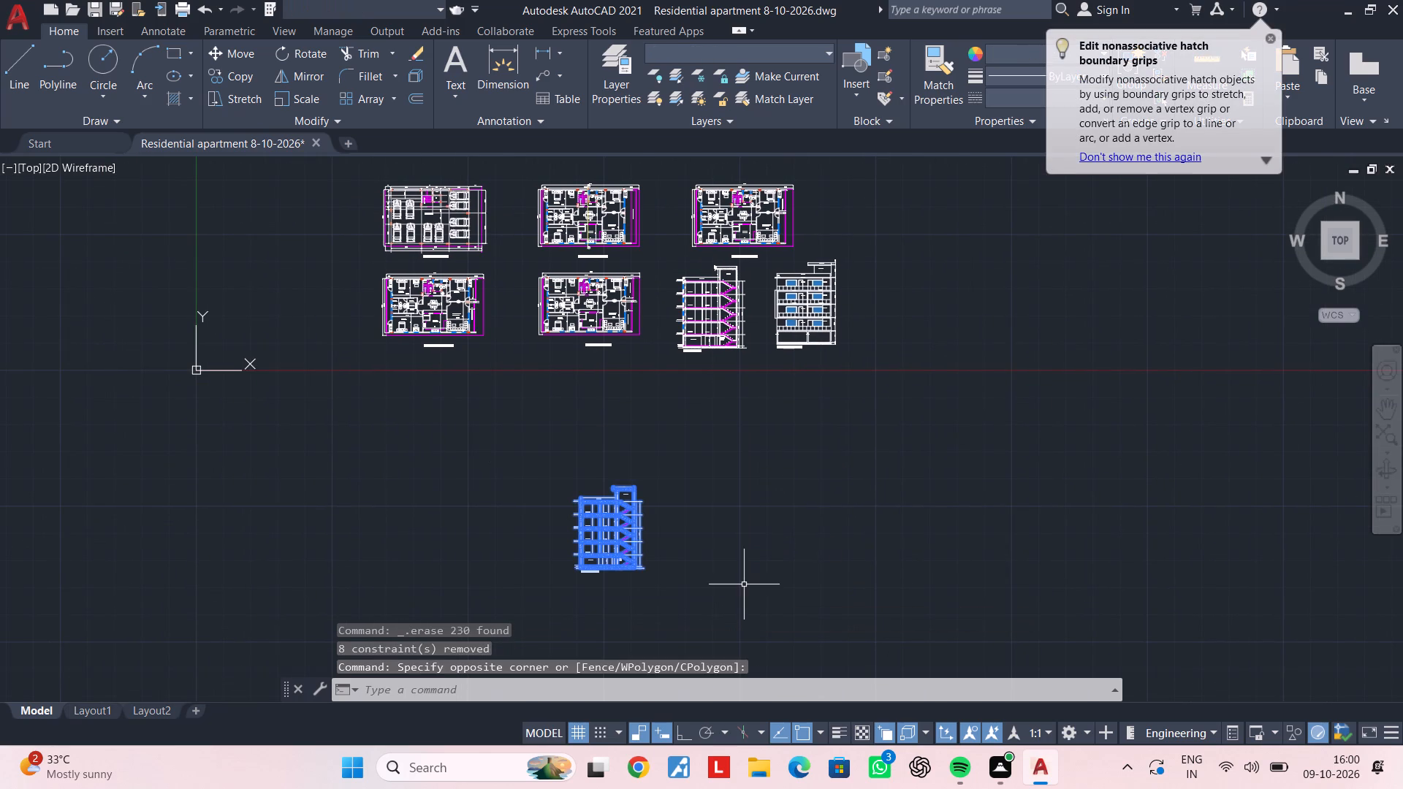
key("Delete")
Save the drawing.
middle_click_drag(757, 479, 720, 548)
key("ctrl+s")
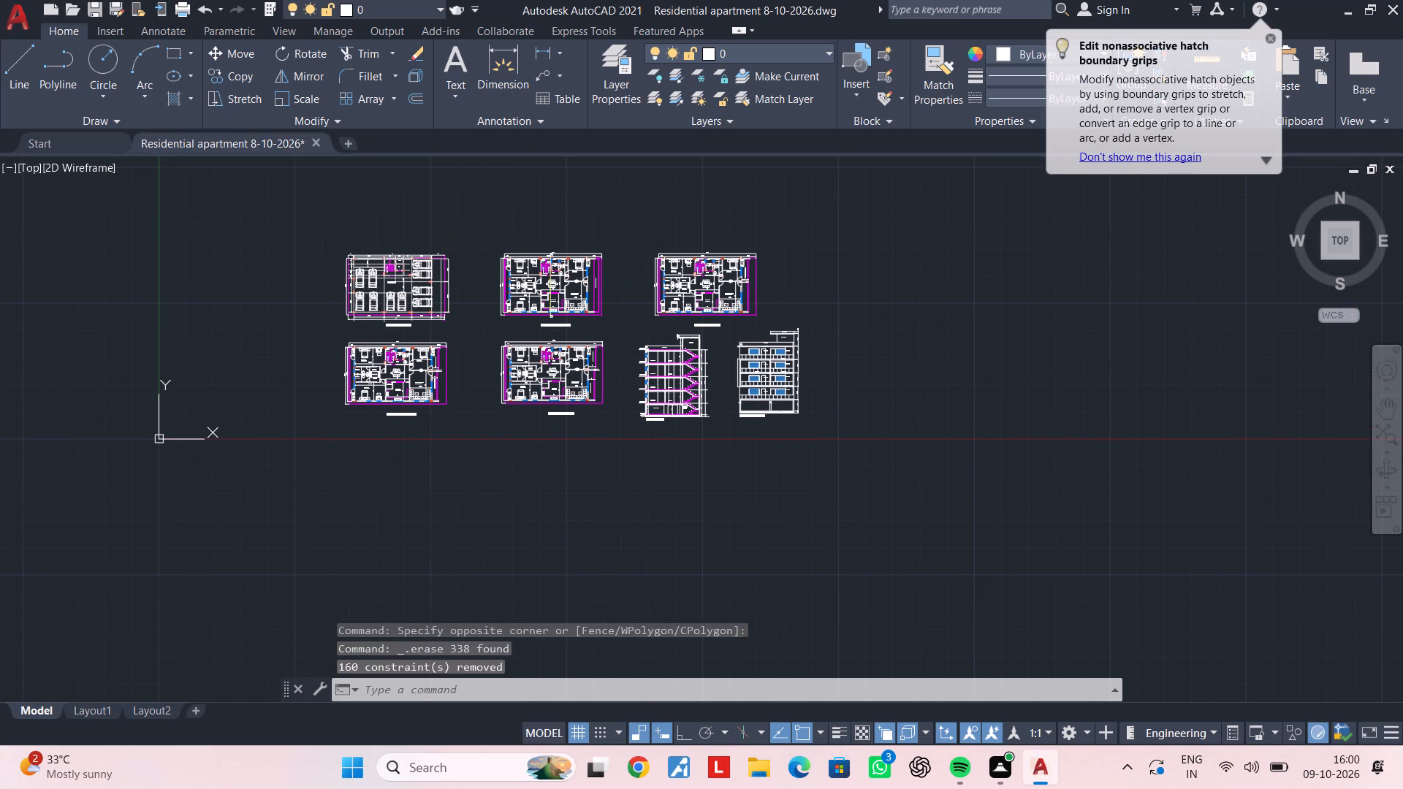
key("ctrl+s")
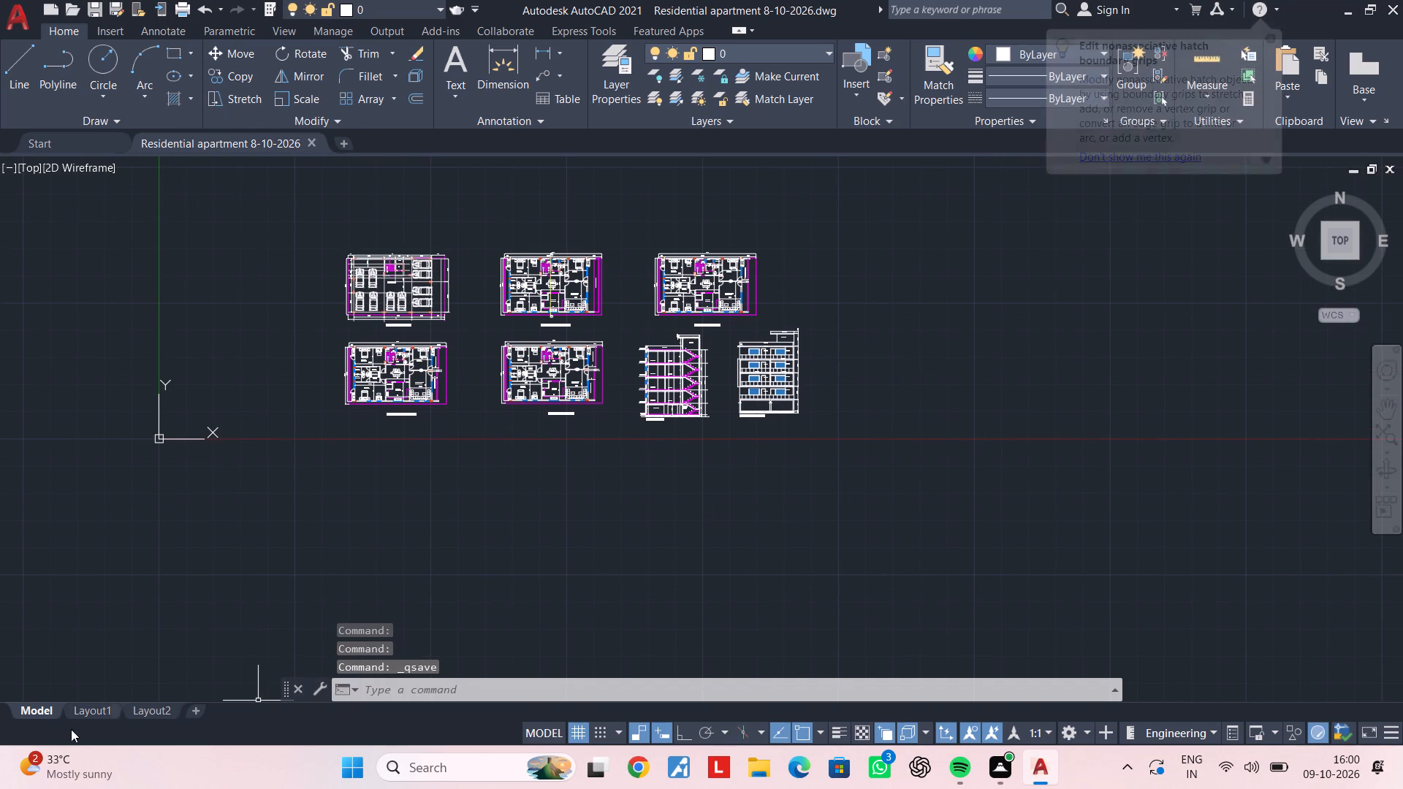
Examine how the rearranged drawings fit the Layout1 sheet, and return to model space.
left_click(98, 711)
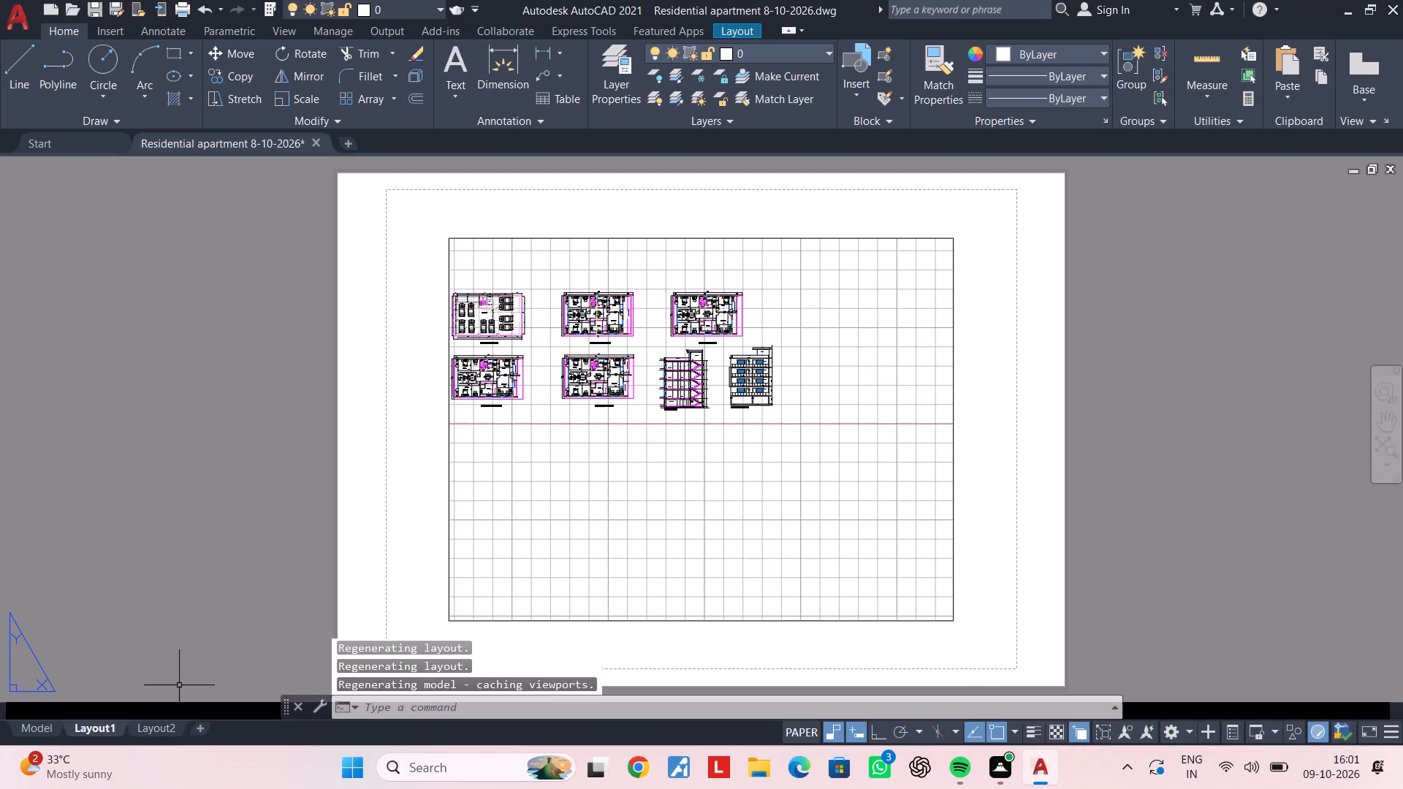
scroll(671, 403, "up", 2)
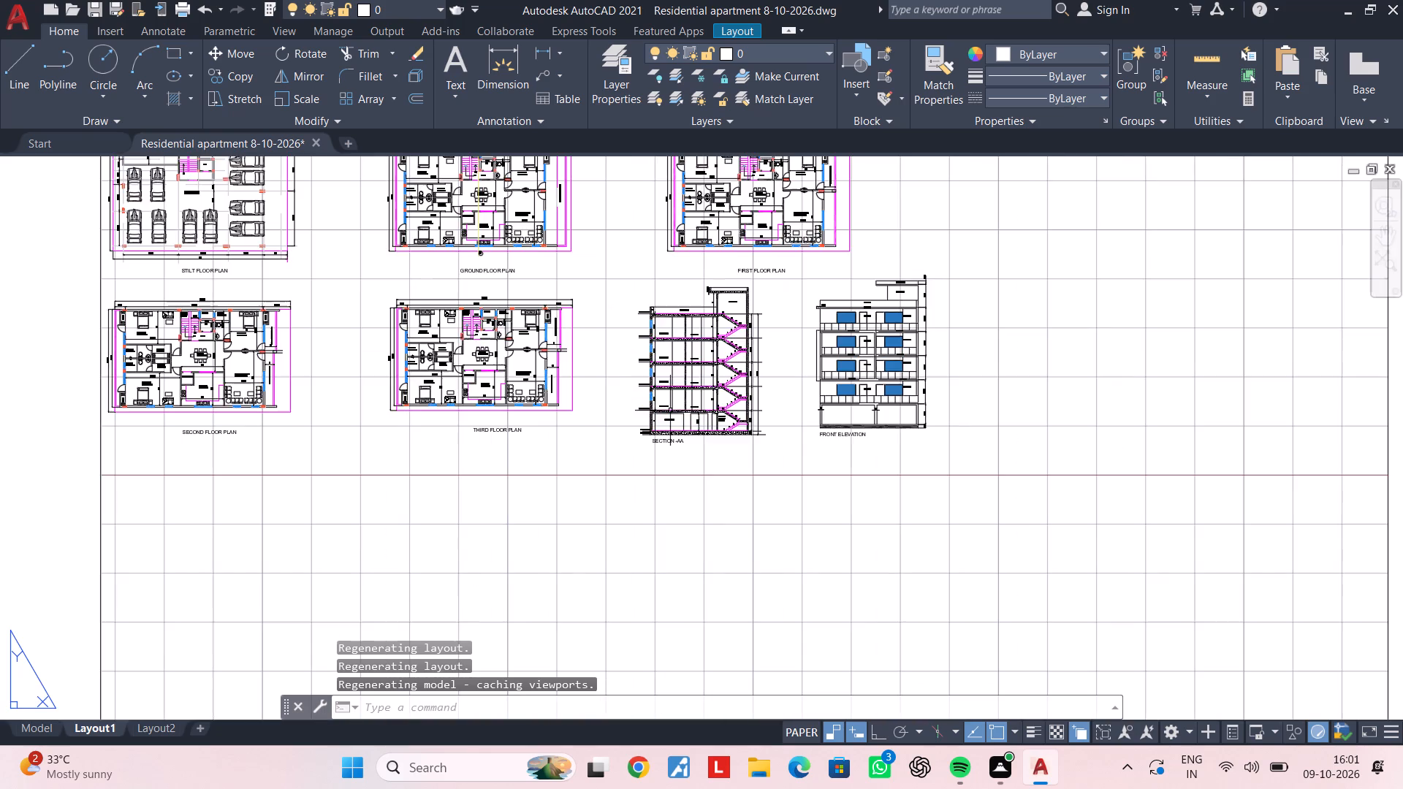
scroll(673, 450, "down", 2)
middle_click_drag(669, 474, 557, 494)
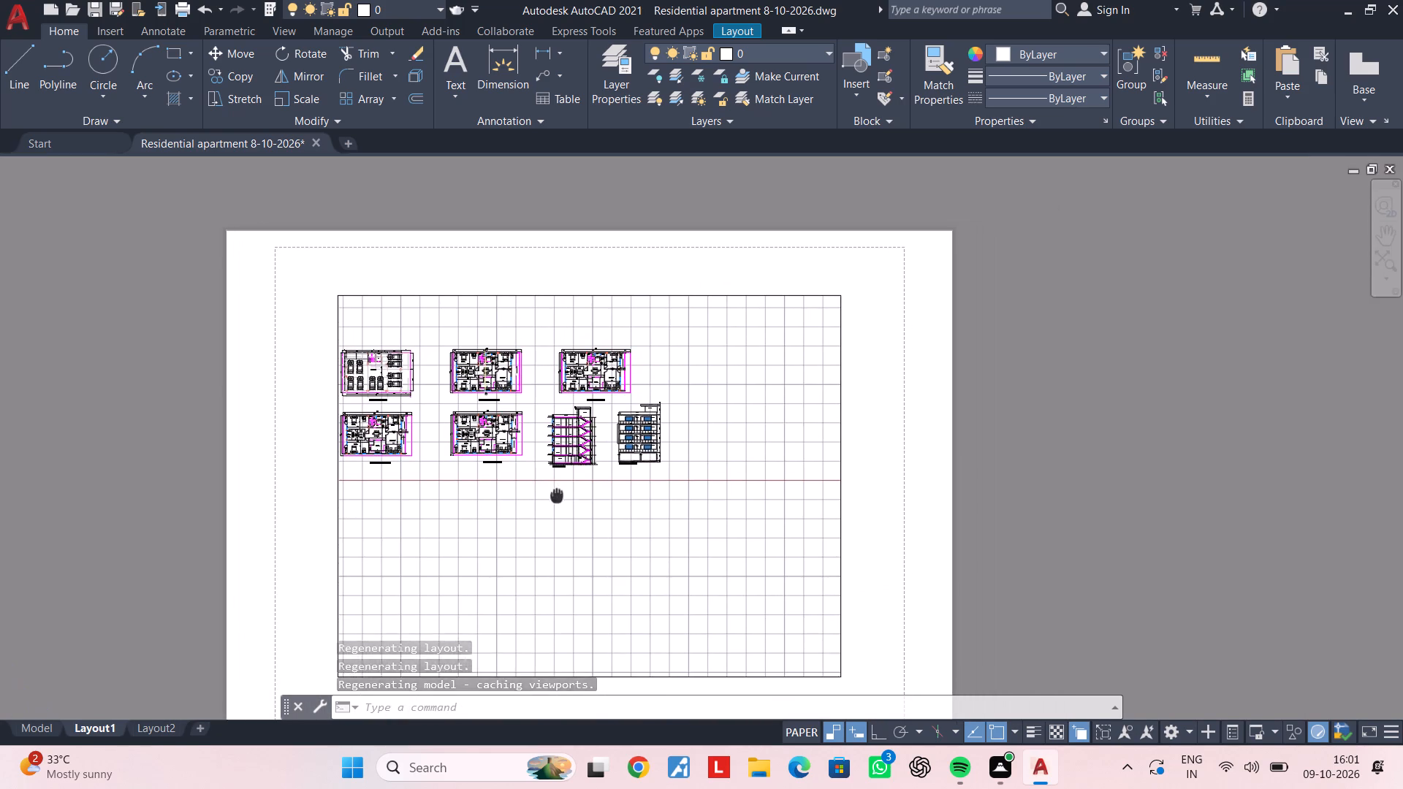
scroll(470, 467, "up", 2)
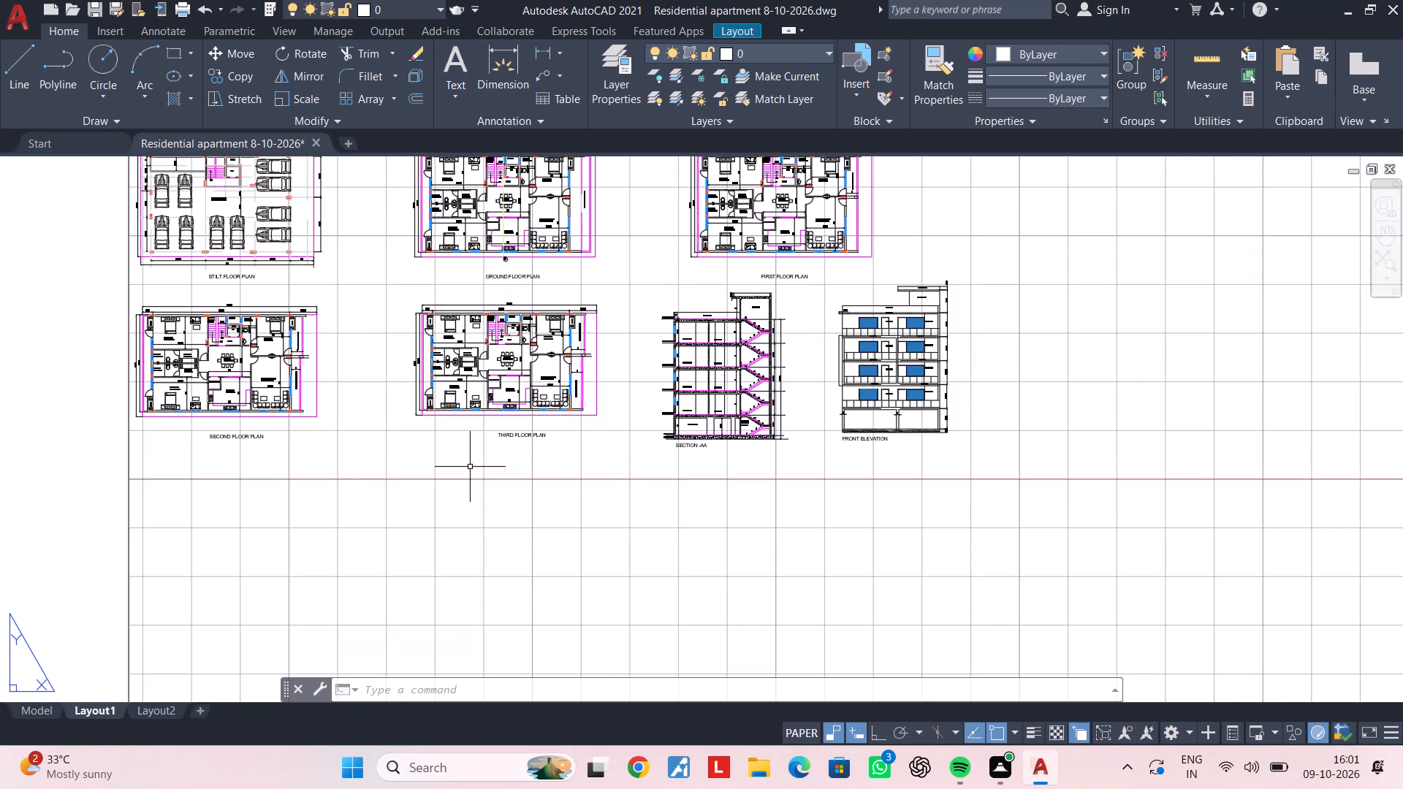
scroll(470, 467, "down", 1)
middle_click_drag(487, 465, 533, 449)
left_click(38, 706)
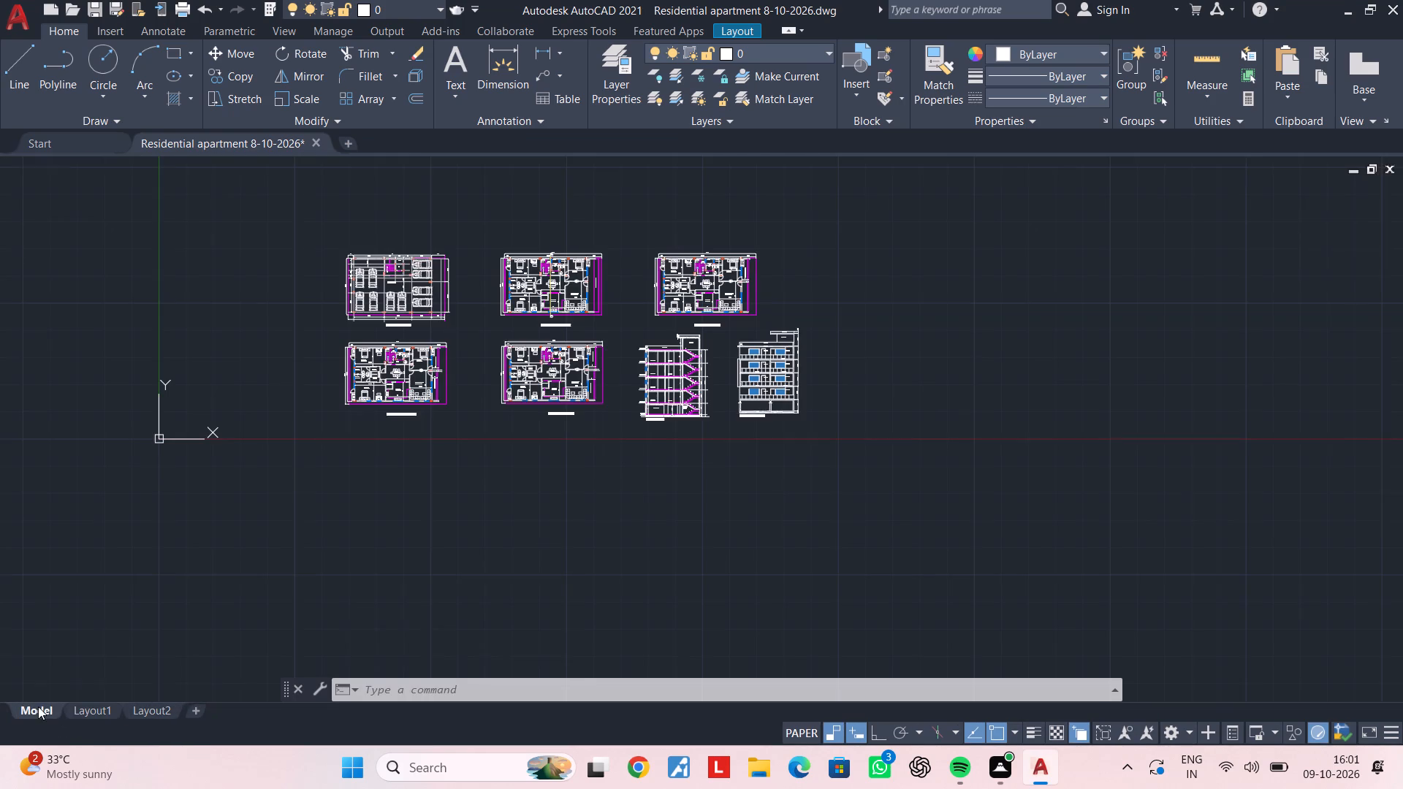
middle_click_drag(525, 488, 506, 519)
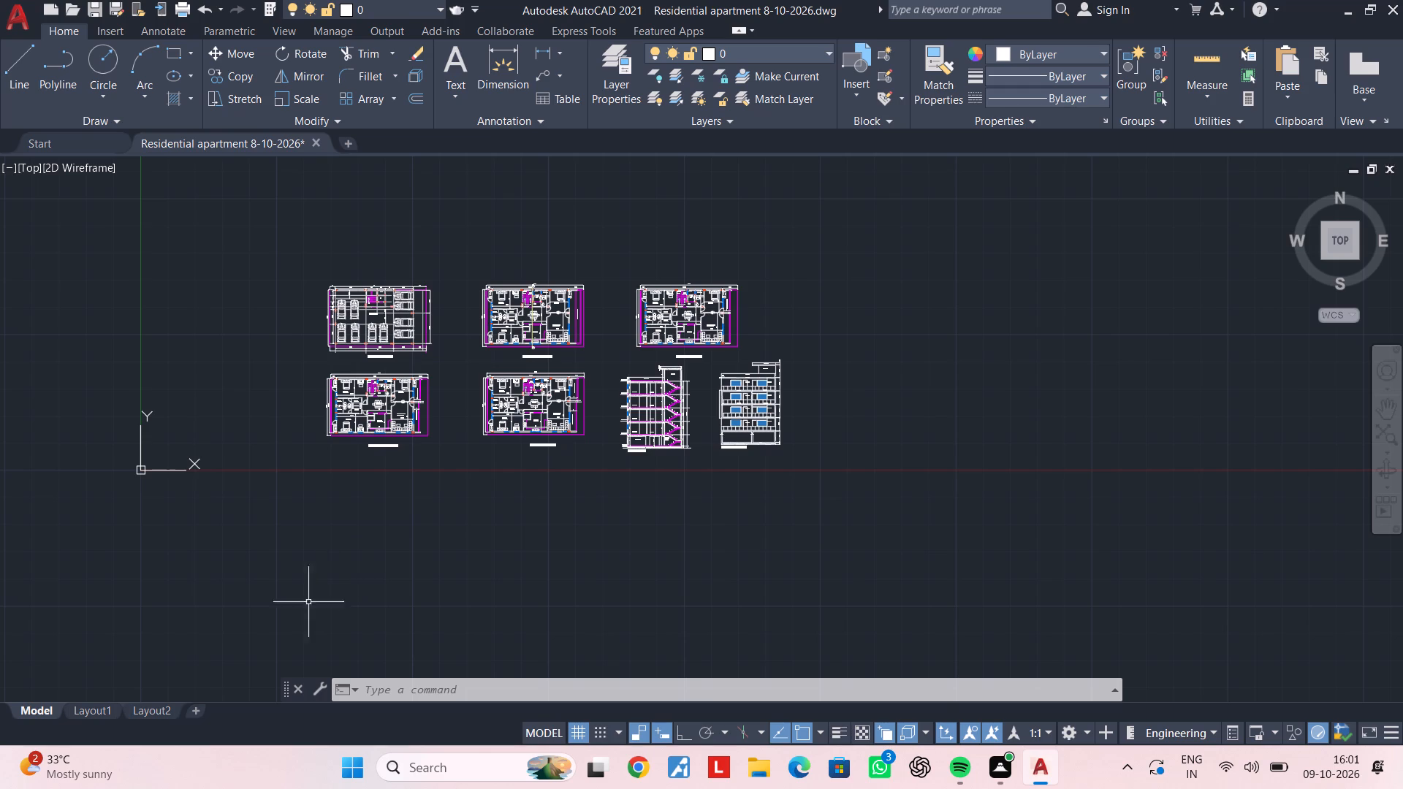
Modify the Layout1 page setup with a 1:1 plot scale and landscape orientation.
left_click(95, 713)
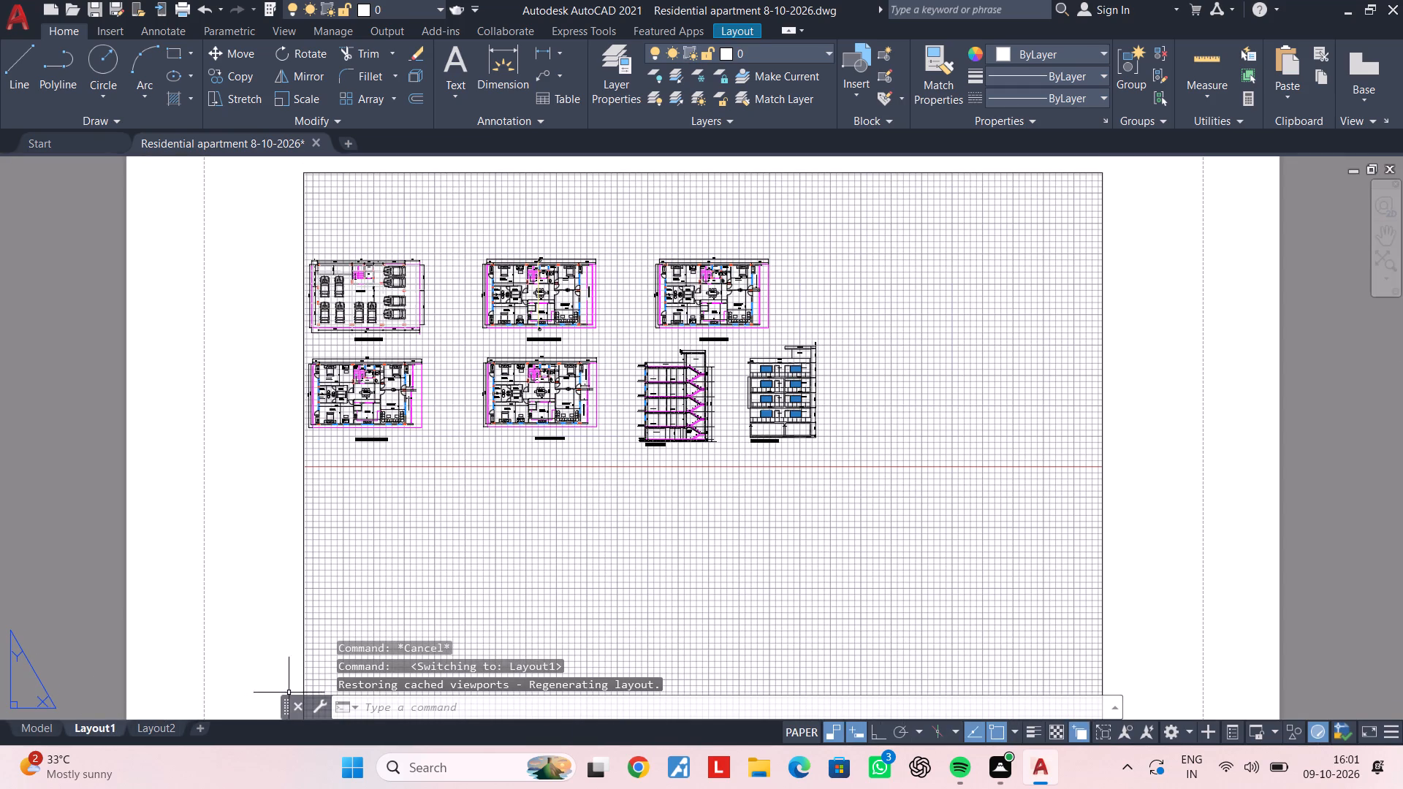
right_click(106, 724)
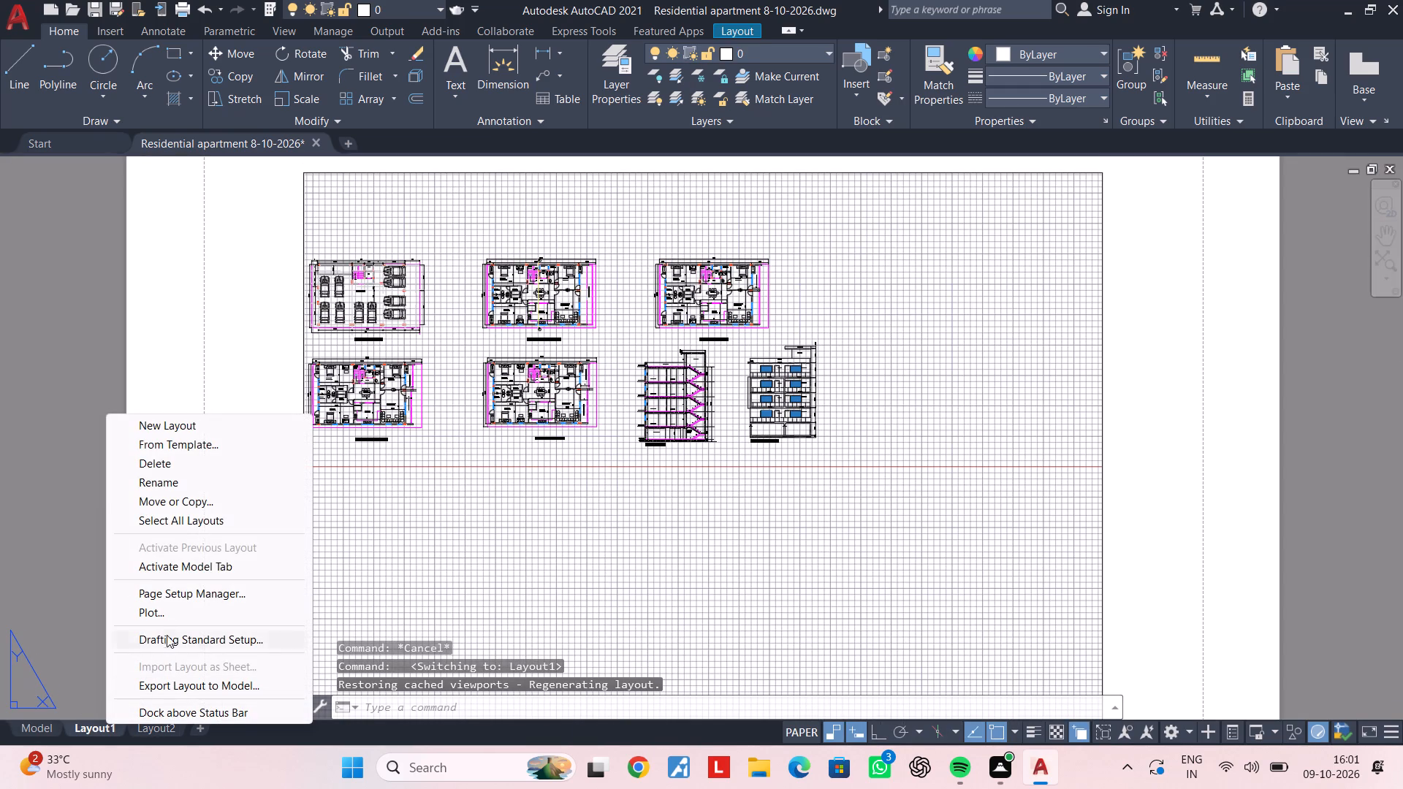
left_click(171, 598)
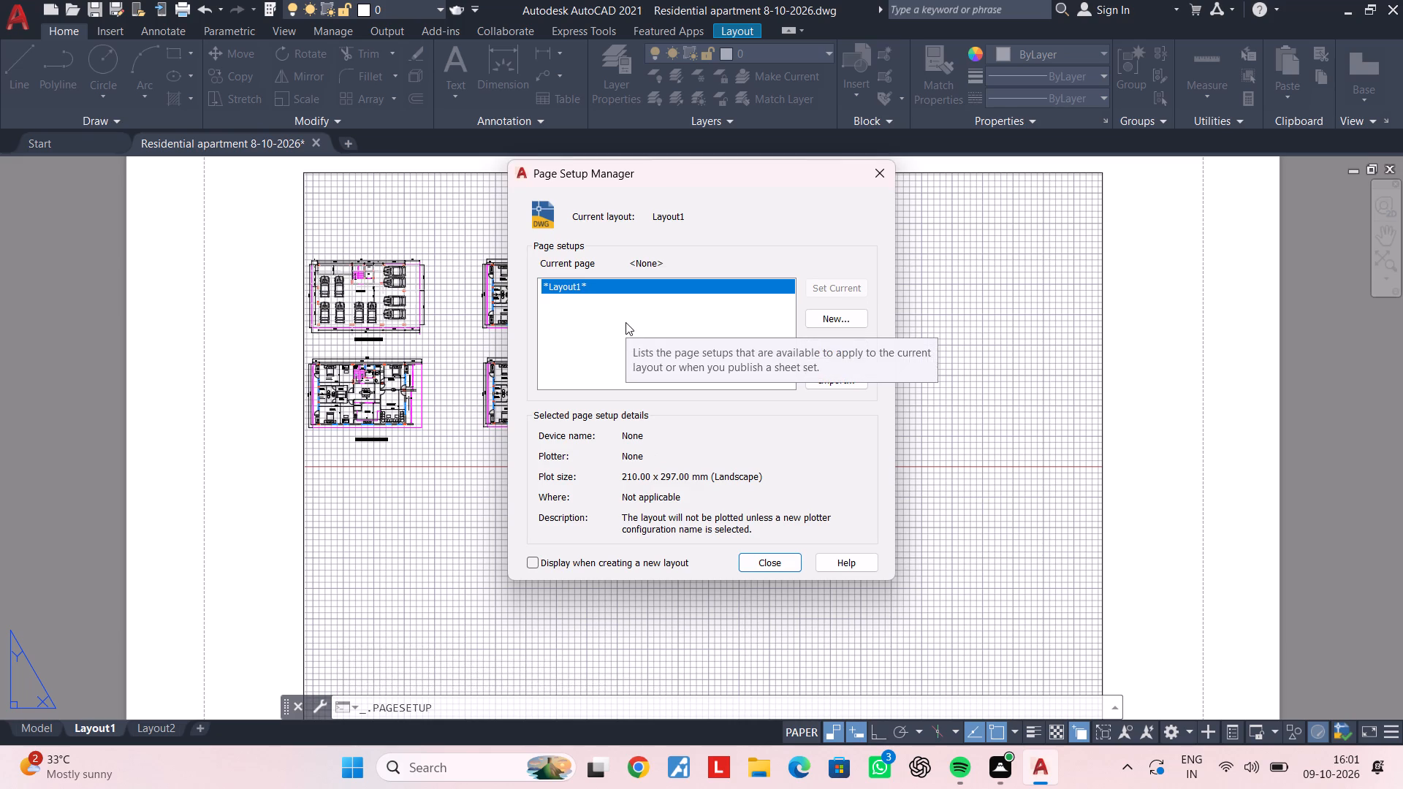
left_click(827, 344)
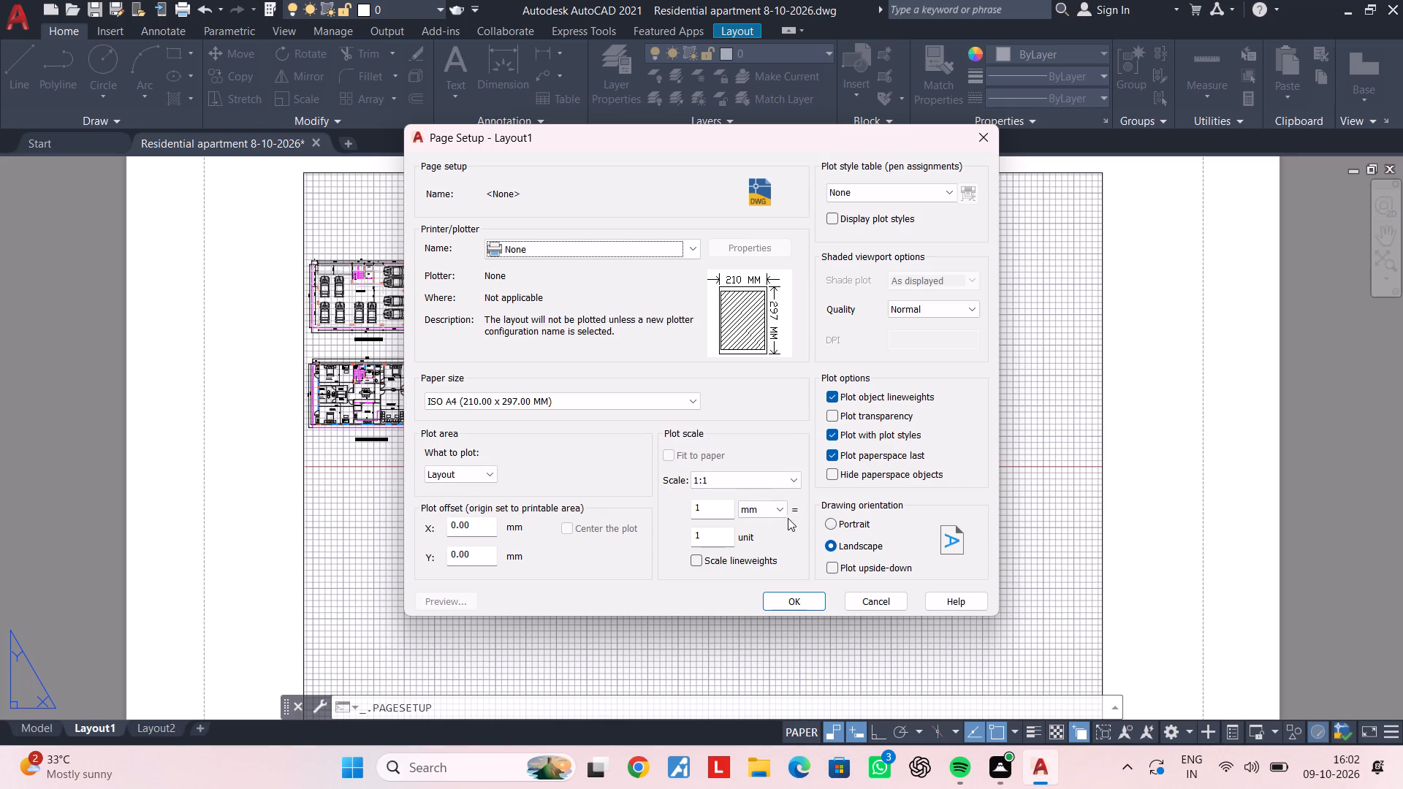
left_click(793, 479)
left_click(750, 509)
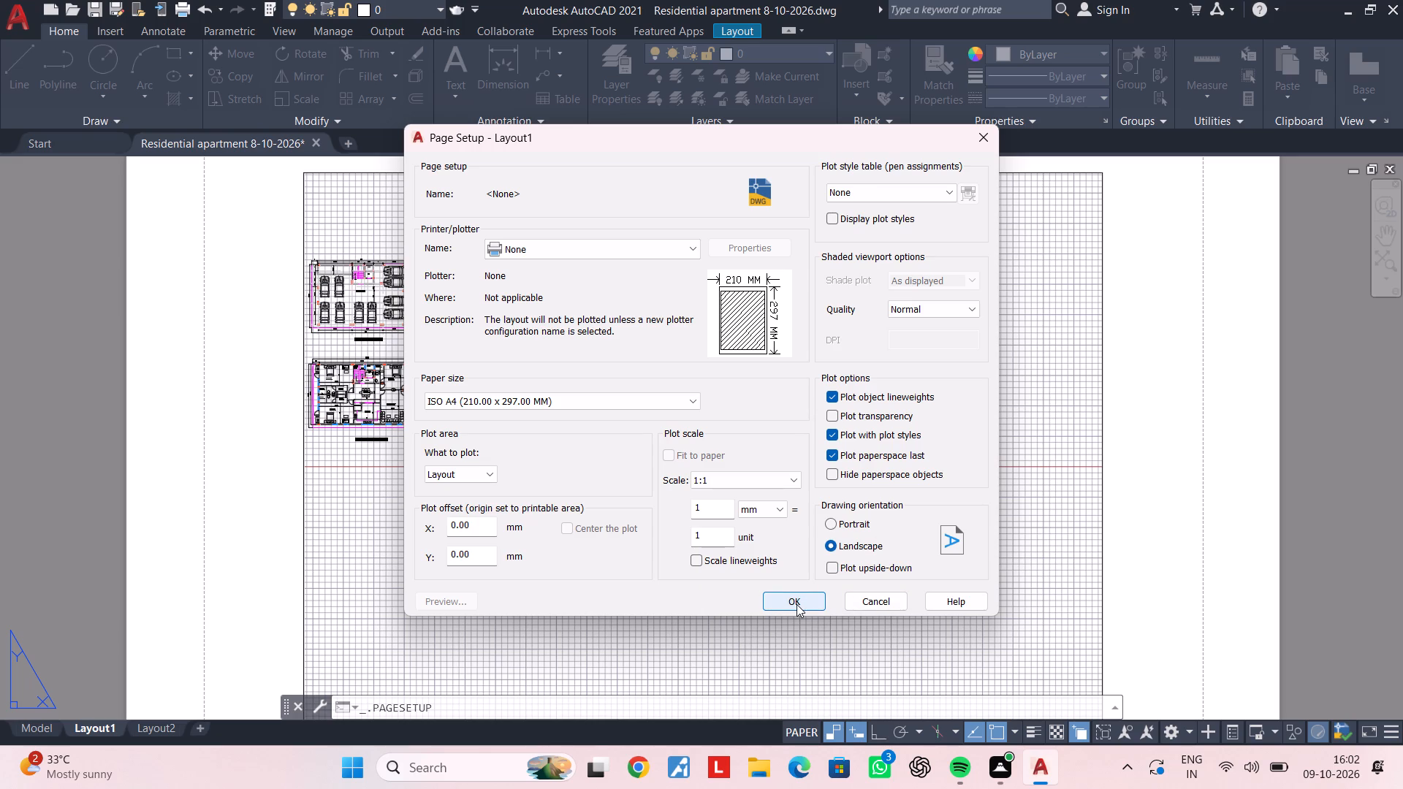
left_click(832, 522)
left_click(837, 549)
left_click(808, 601)
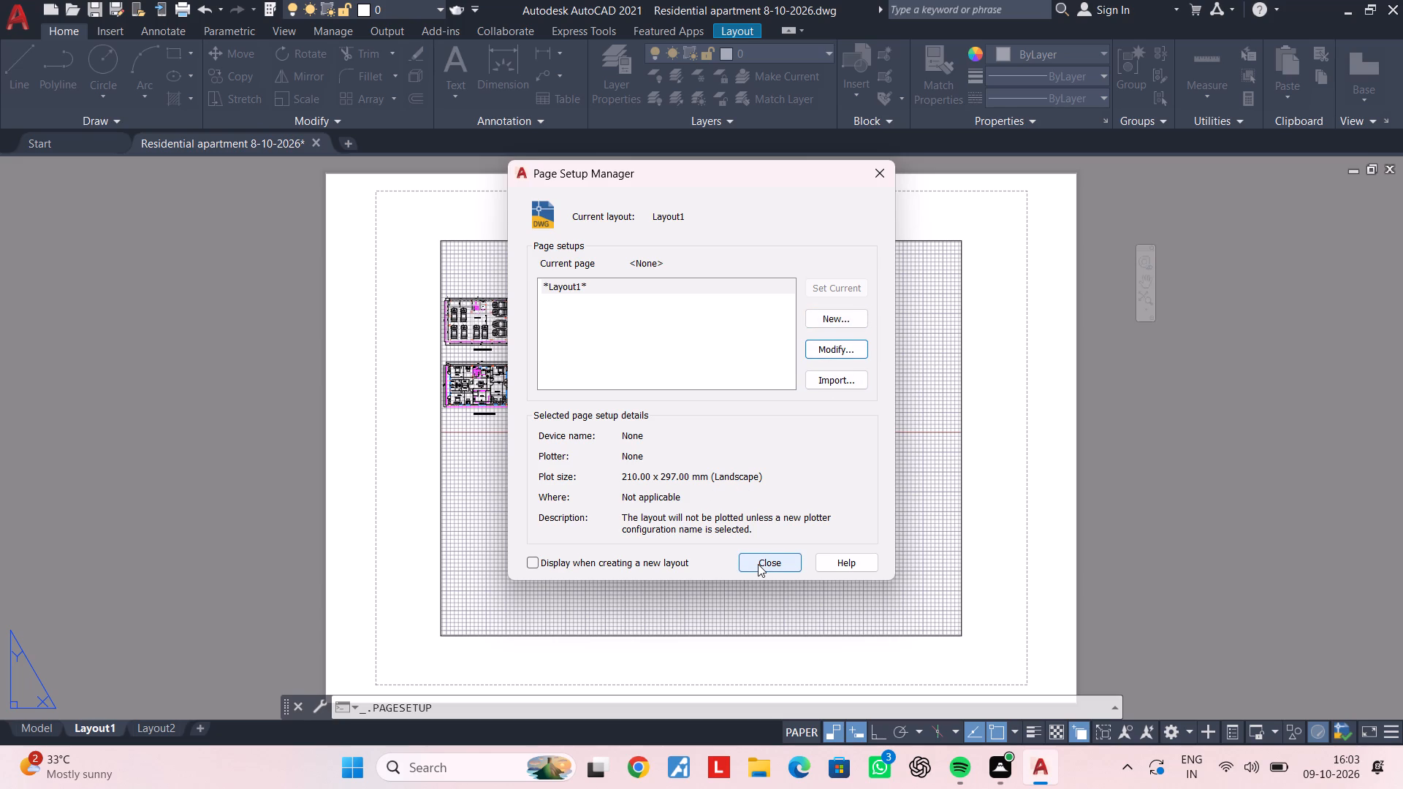
left_click(837, 282)
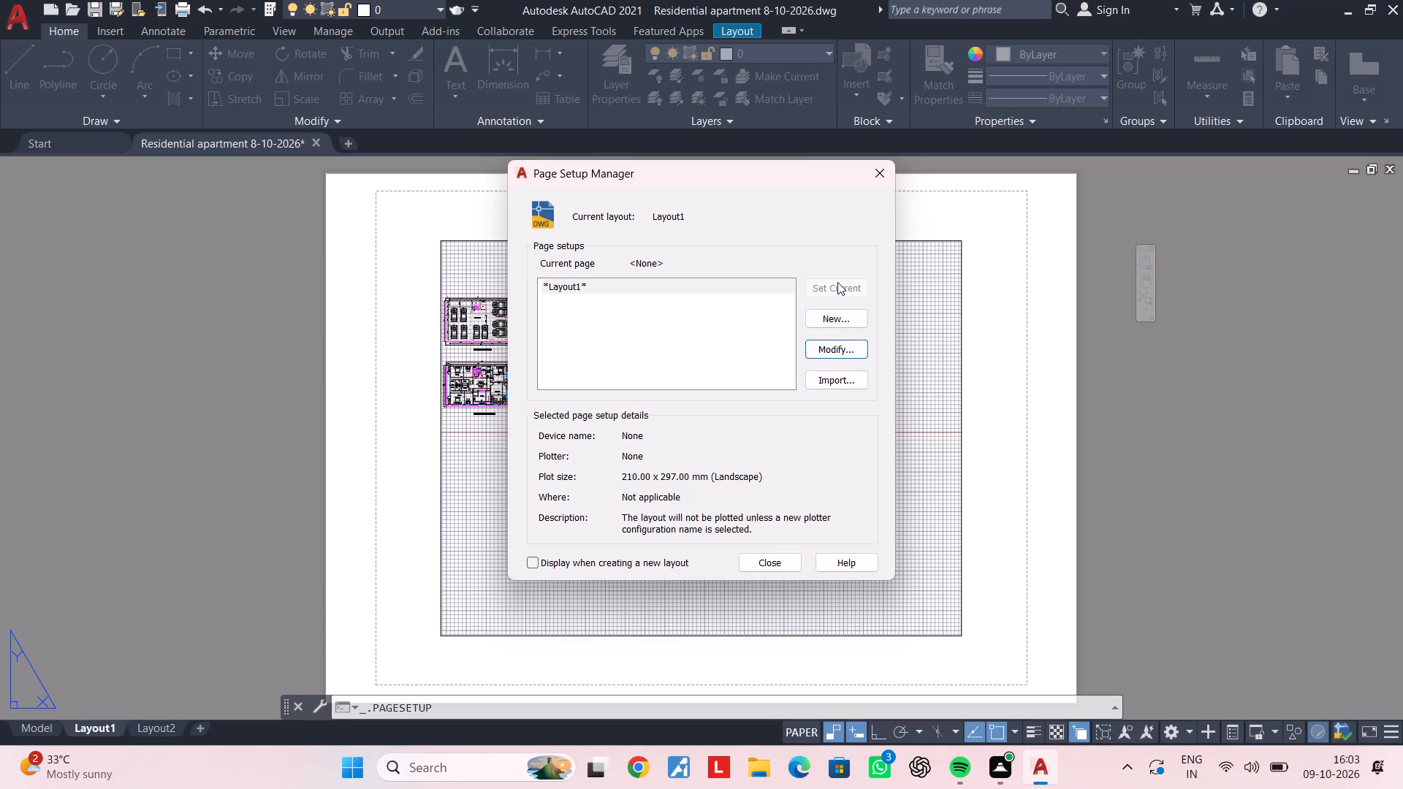
double_click(837, 282)
left_click(783, 563)
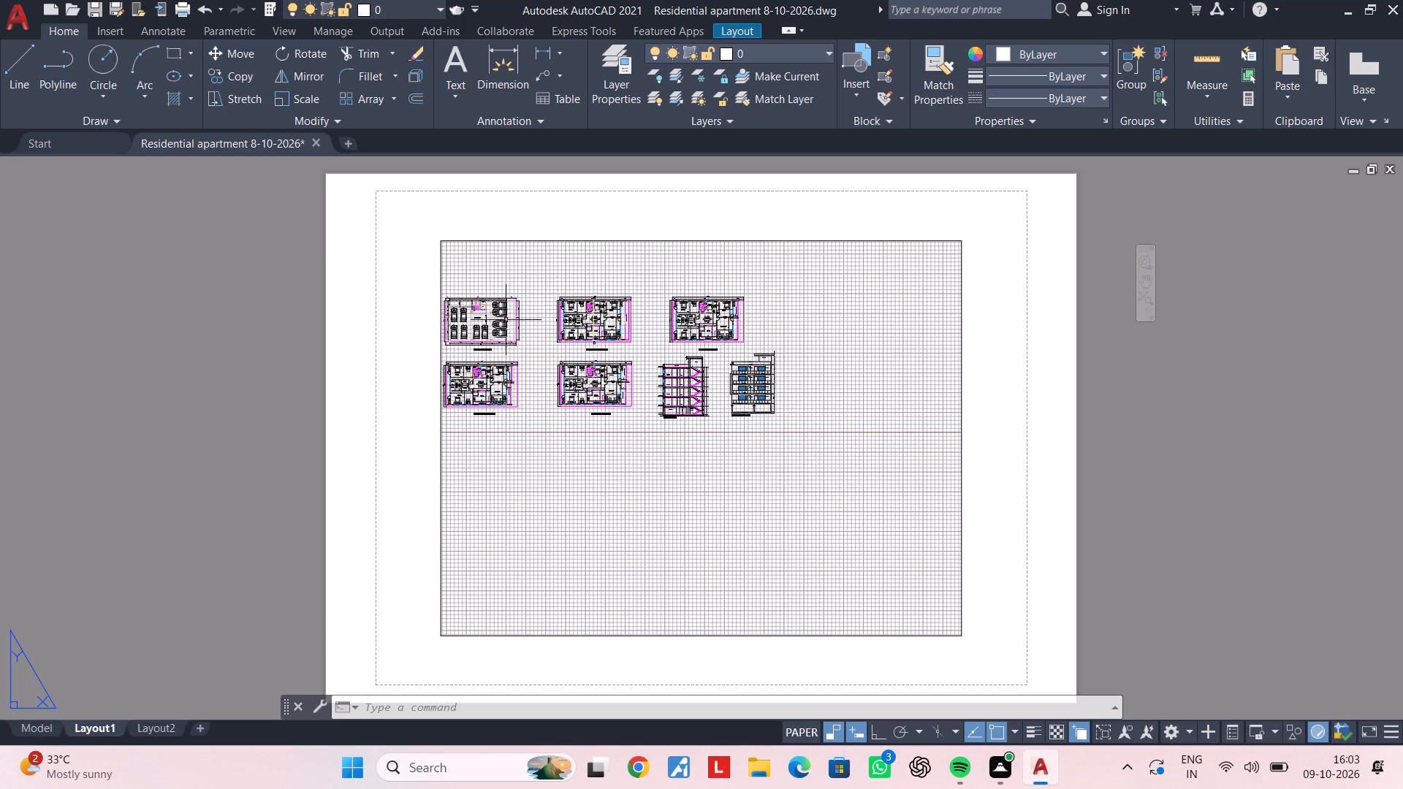
Inspect the plans, section and elevation within the Layout1 viewport, and return to model space.
scroll(505, 319, "up", 3)
scroll(556, 355, "up", 3)
scroll(556, 376, "down", 3)
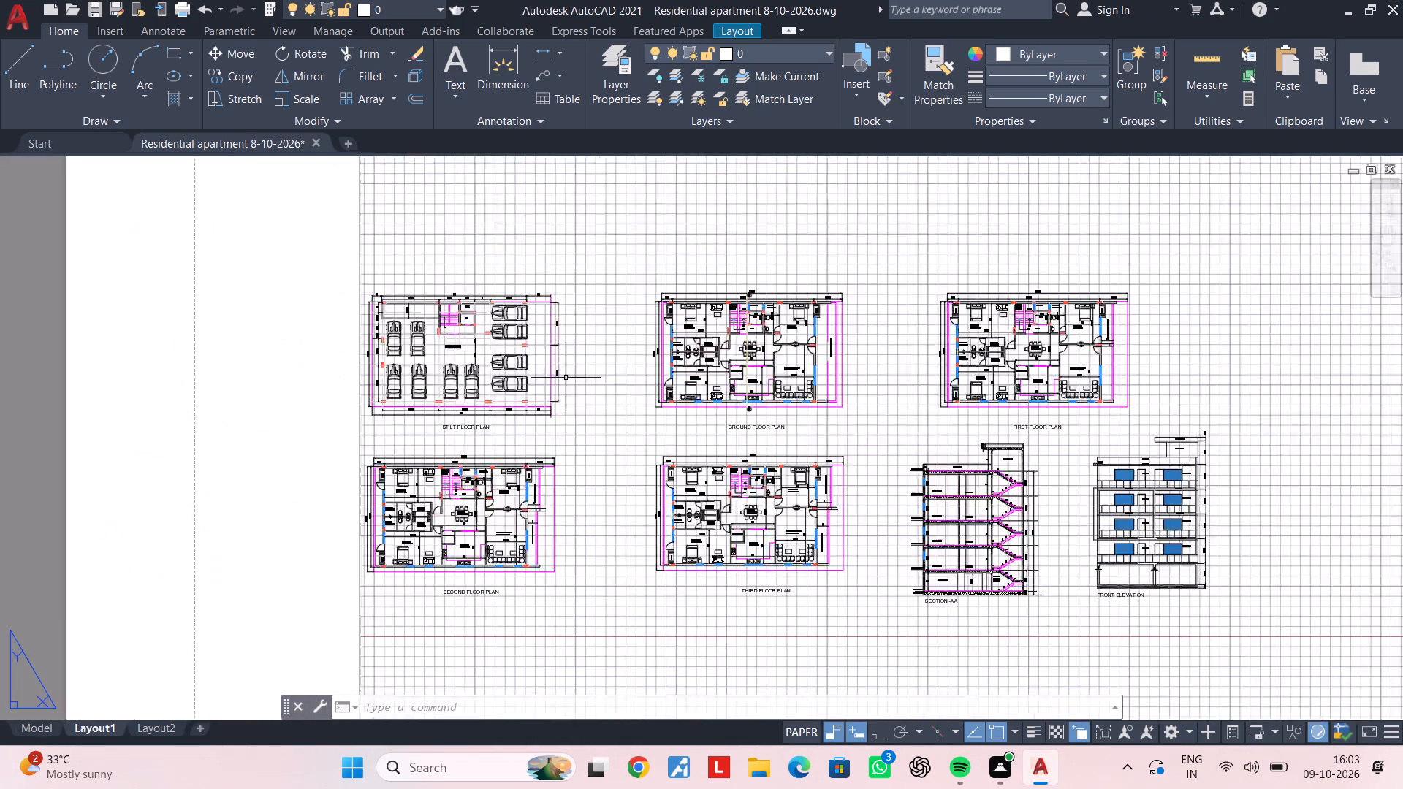
scroll(566, 378, "down", 2)
scroll(764, 373, "up", 3)
scroll(734, 378, "down", 3)
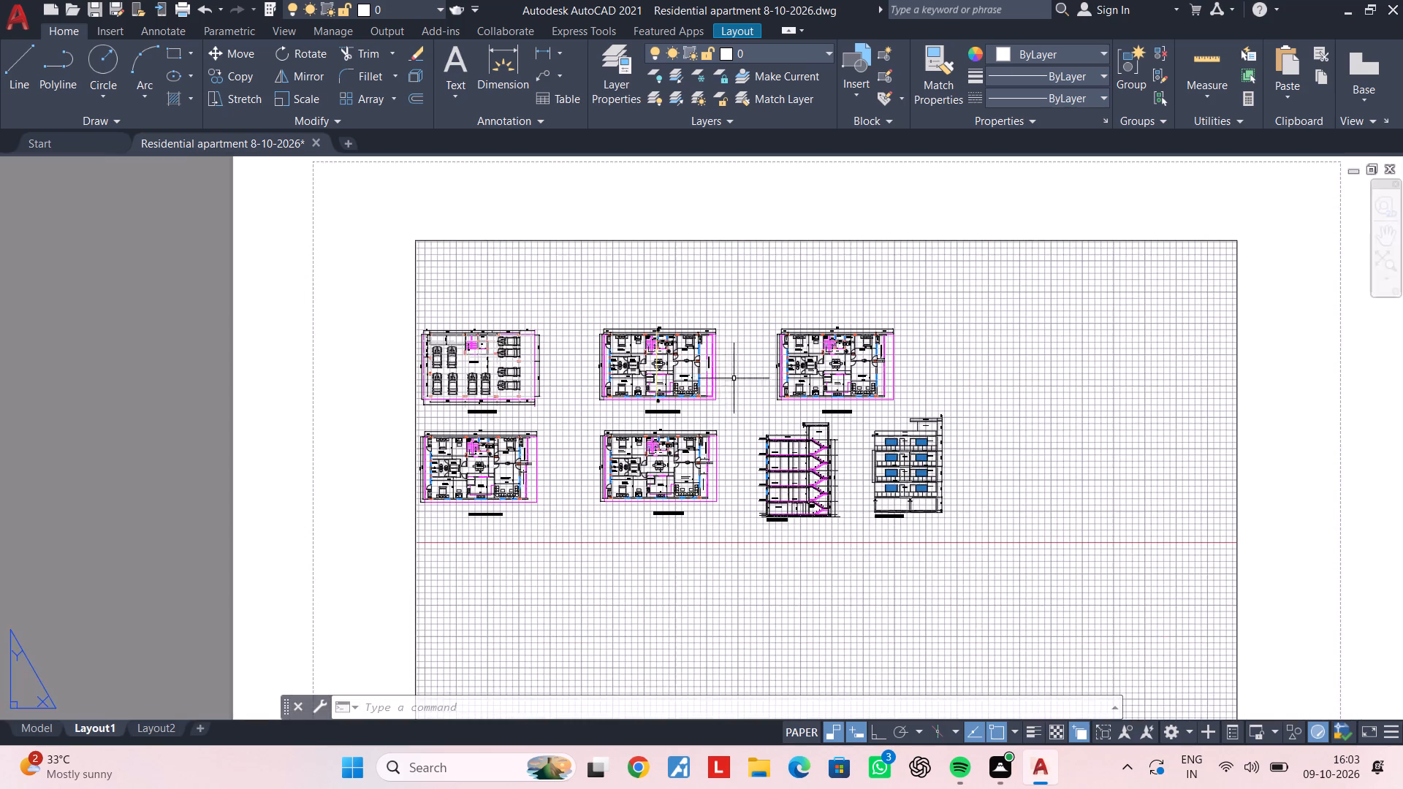
middle_click_drag(717, 374, 623, 291)
scroll(659, 419, "down", 1)
middle_click_drag(618, 419, 541, 417)
key("Escape")
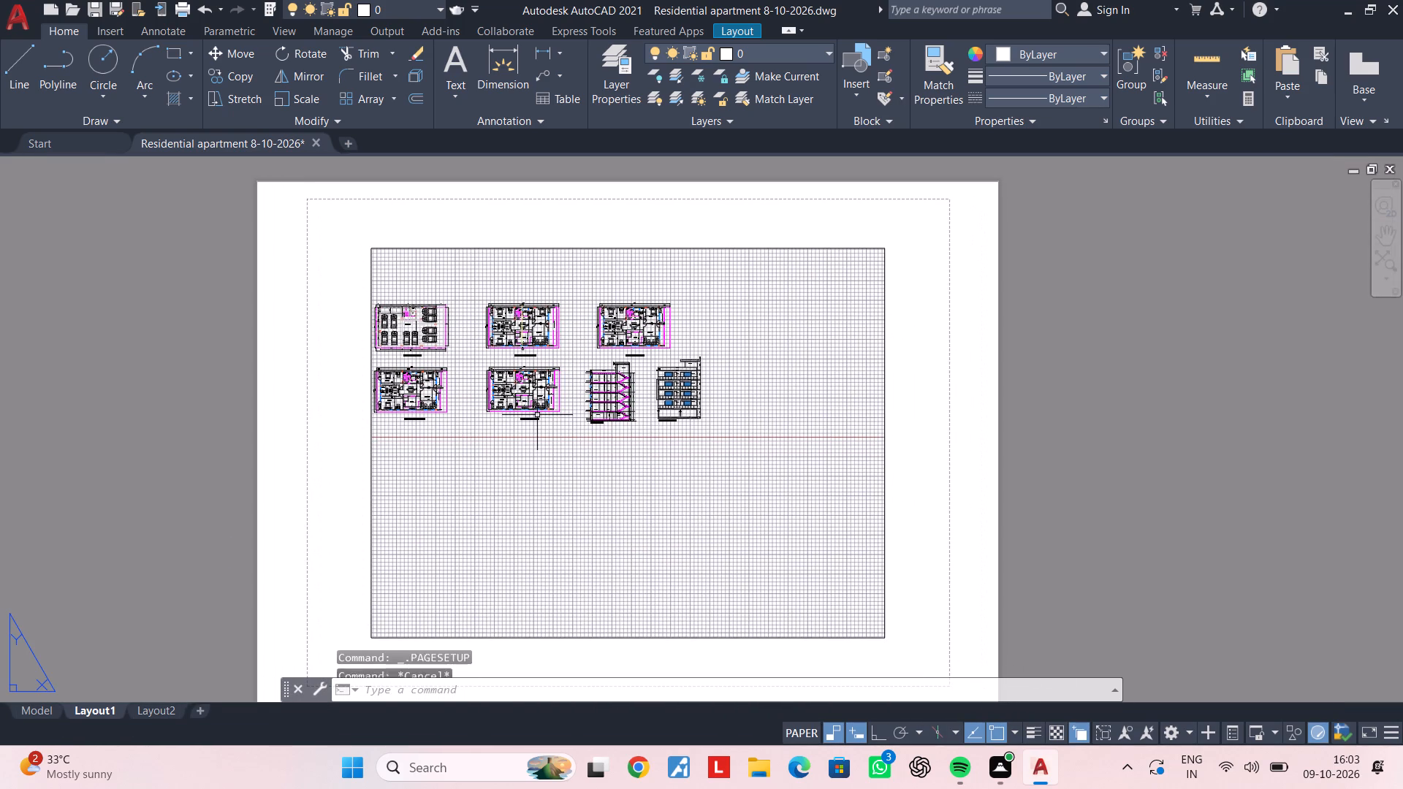
left_click(42, 703)
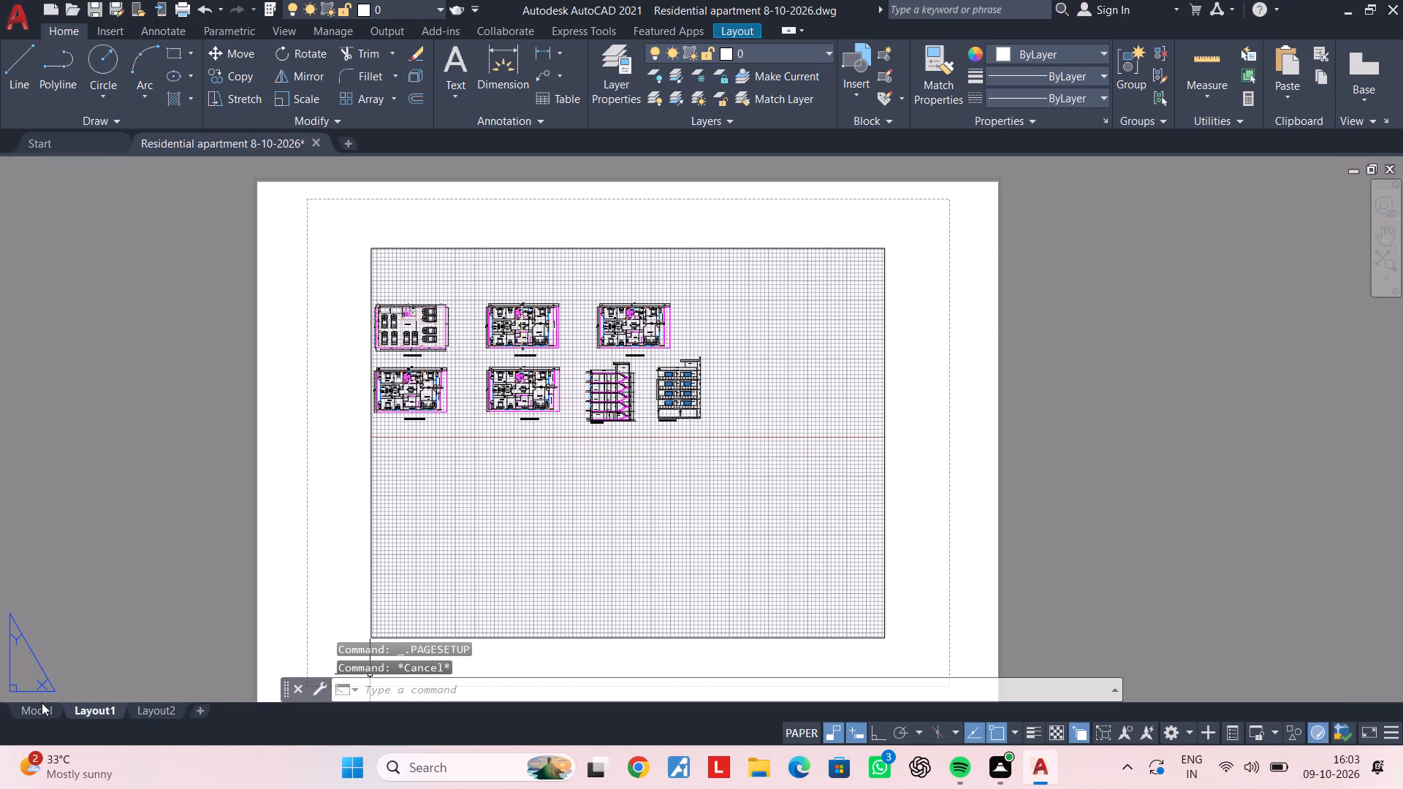
Look at the Layout2 sheet and return to model space.
left_click(45, 713)
key("Escape")
key("Escape")
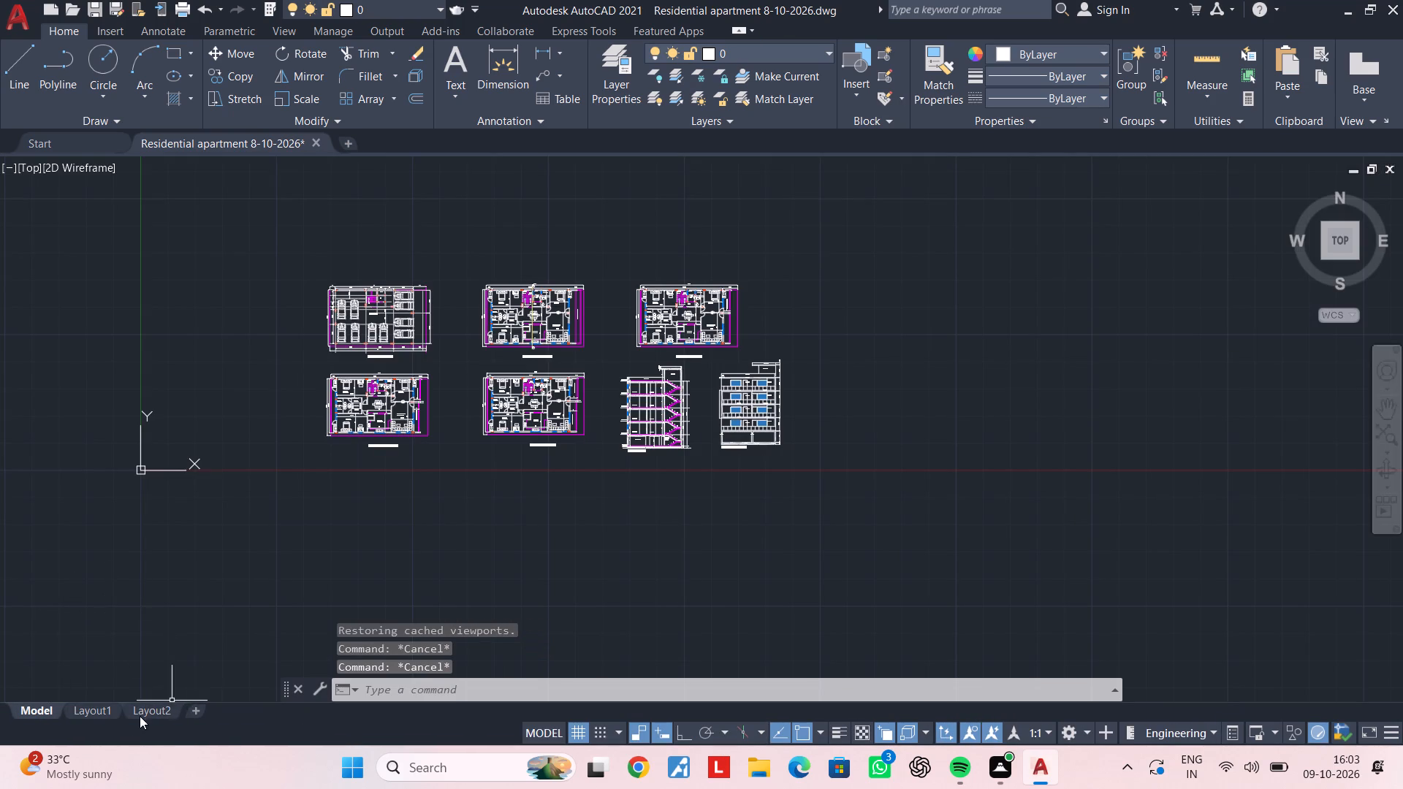
left_click(147, 712)
left_click(43, 728)
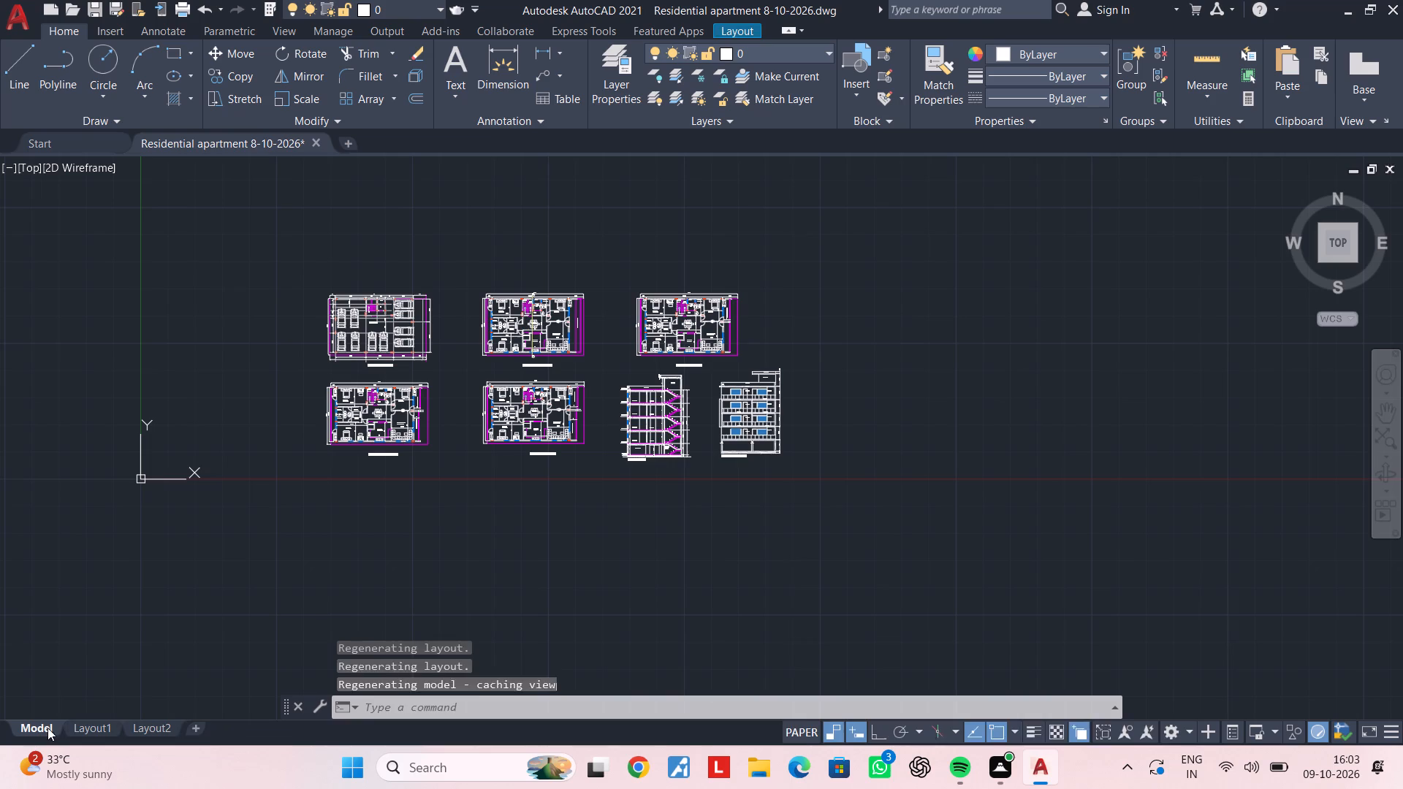
key("Escape")
Add a new layout after Layout2, view its sheet, and return to model space.
left_click(199, 728)
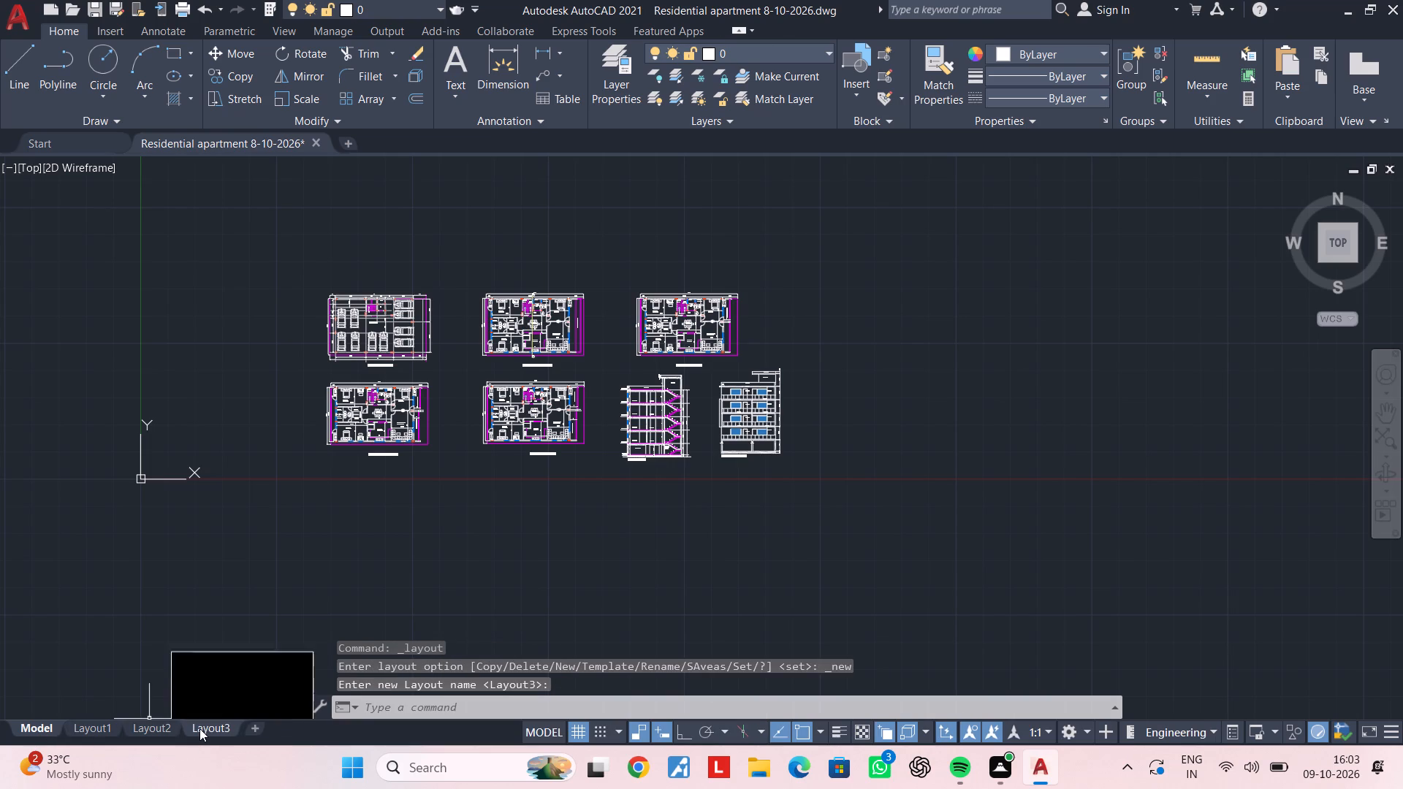
left_click(229, 731)
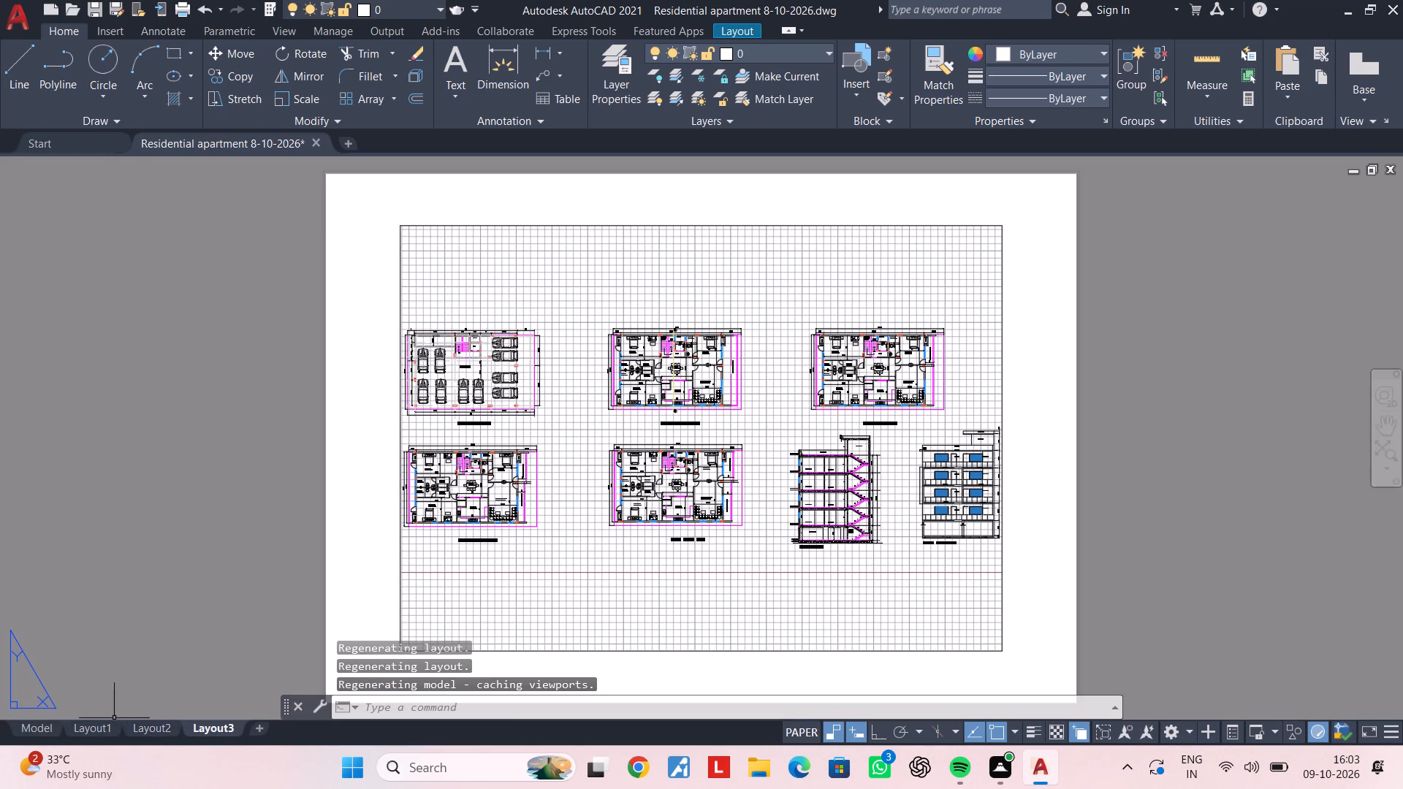
left_click(50, 725)
key("Escape")
key("Escape")
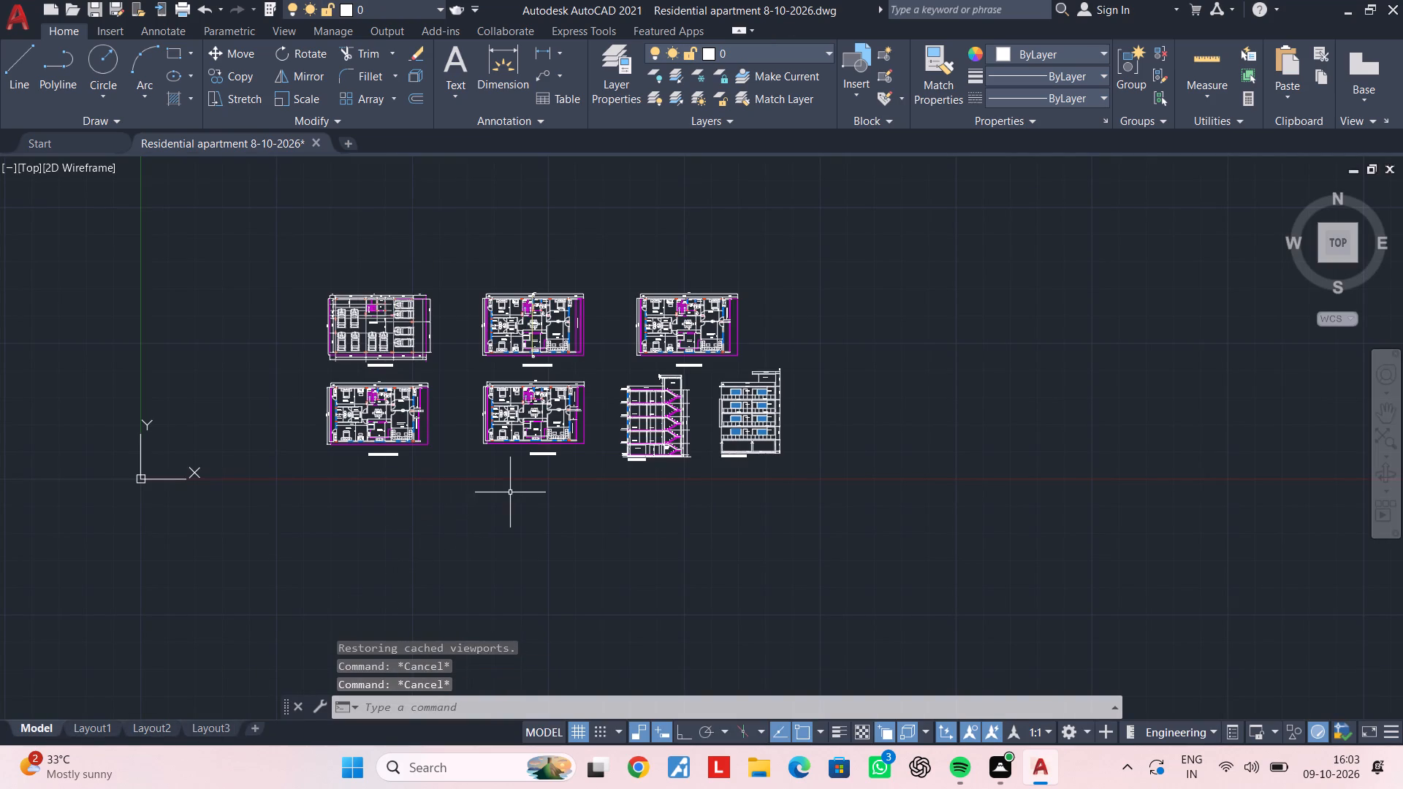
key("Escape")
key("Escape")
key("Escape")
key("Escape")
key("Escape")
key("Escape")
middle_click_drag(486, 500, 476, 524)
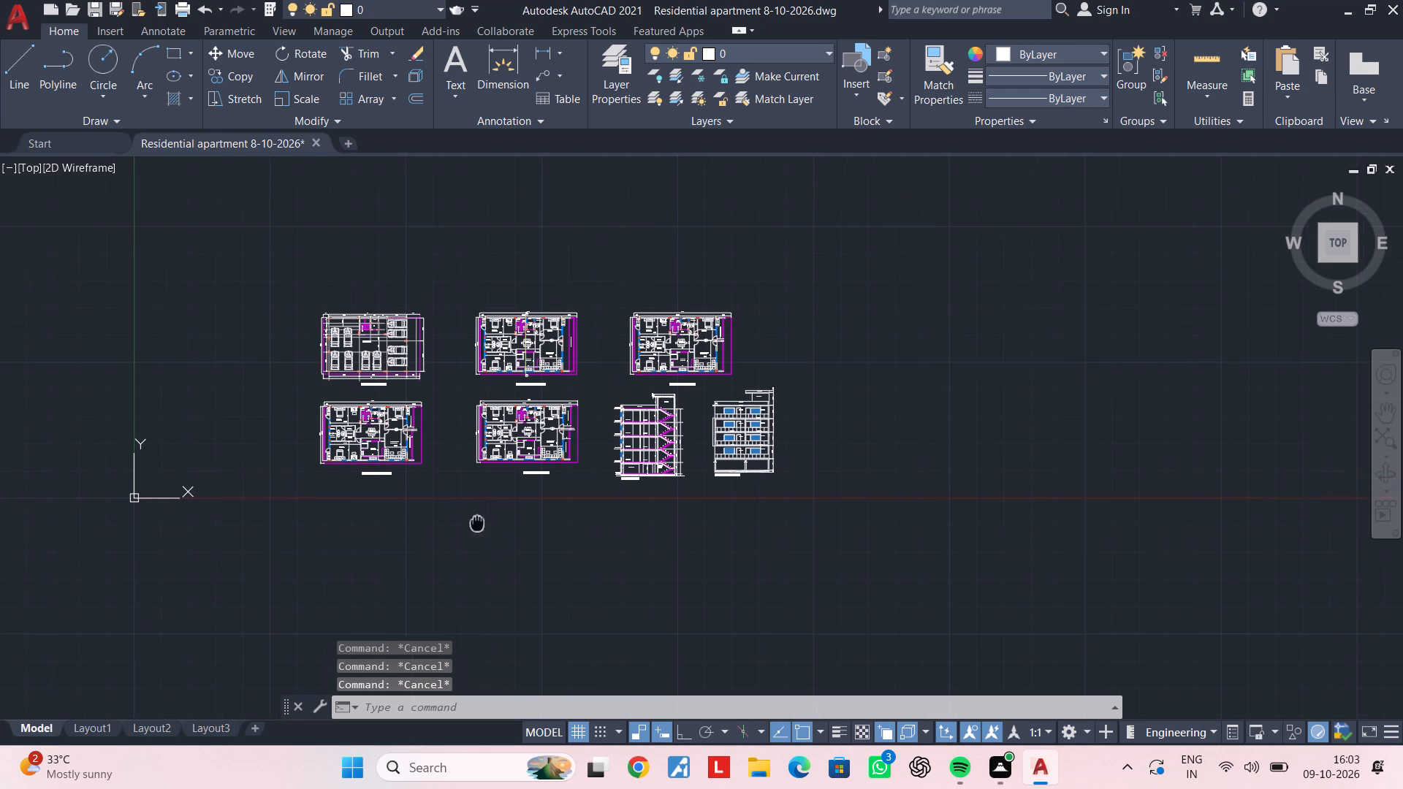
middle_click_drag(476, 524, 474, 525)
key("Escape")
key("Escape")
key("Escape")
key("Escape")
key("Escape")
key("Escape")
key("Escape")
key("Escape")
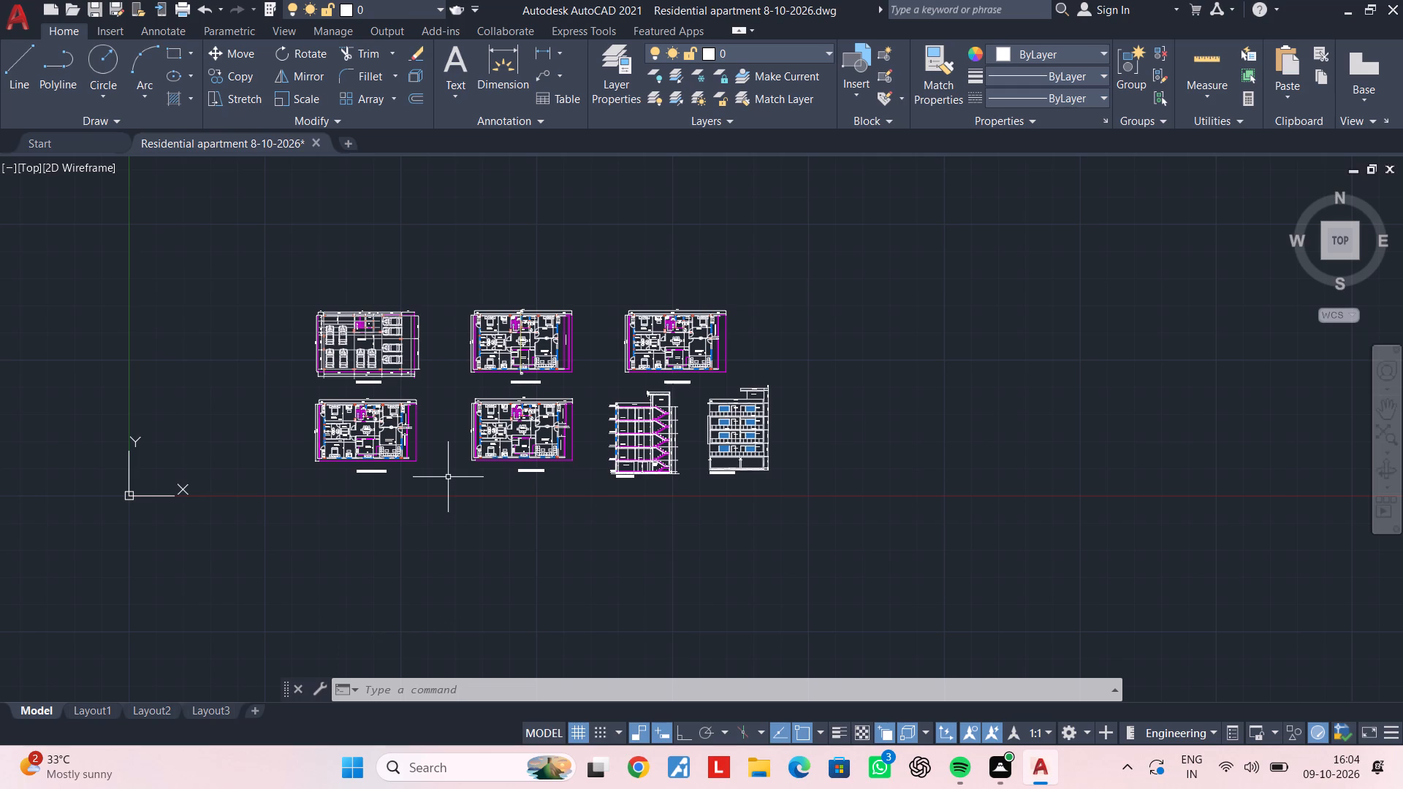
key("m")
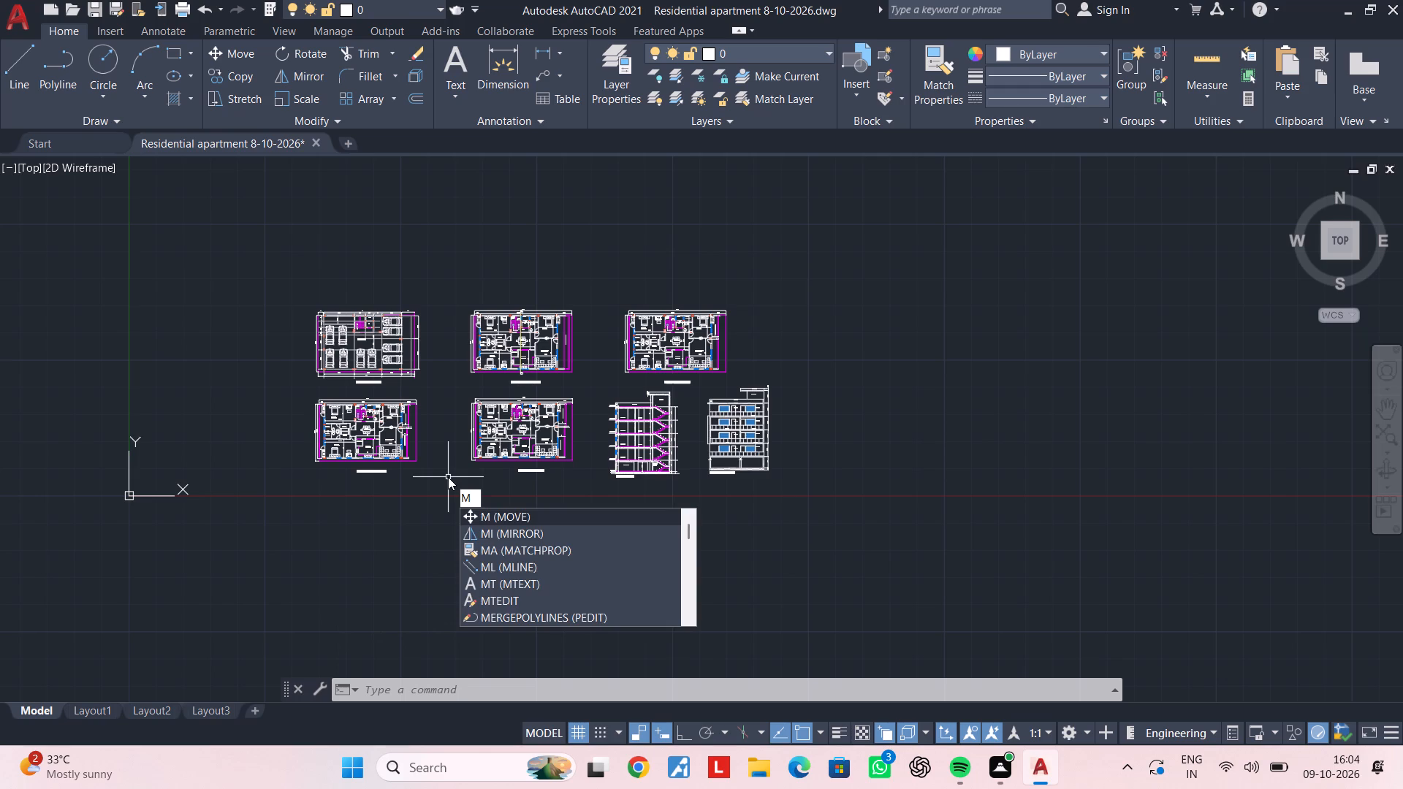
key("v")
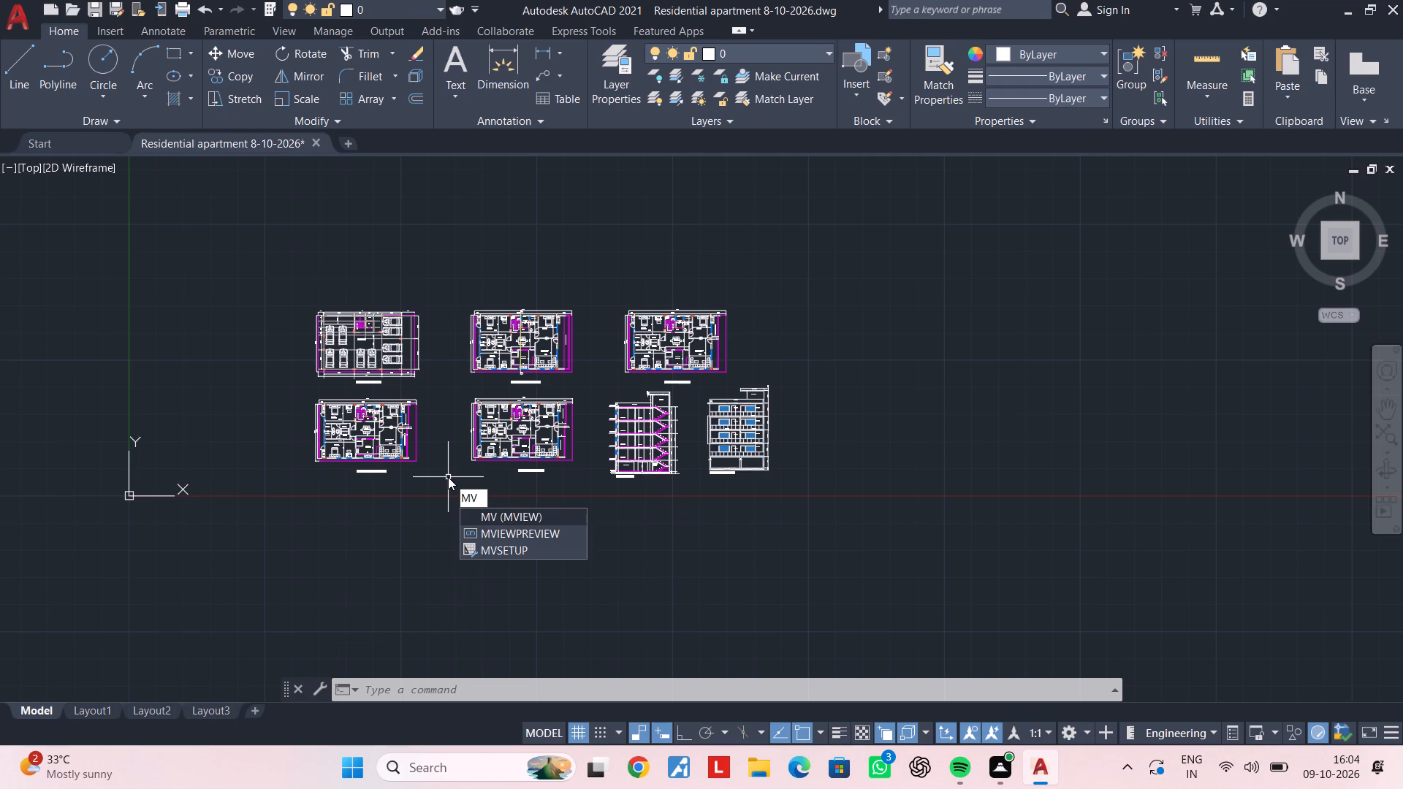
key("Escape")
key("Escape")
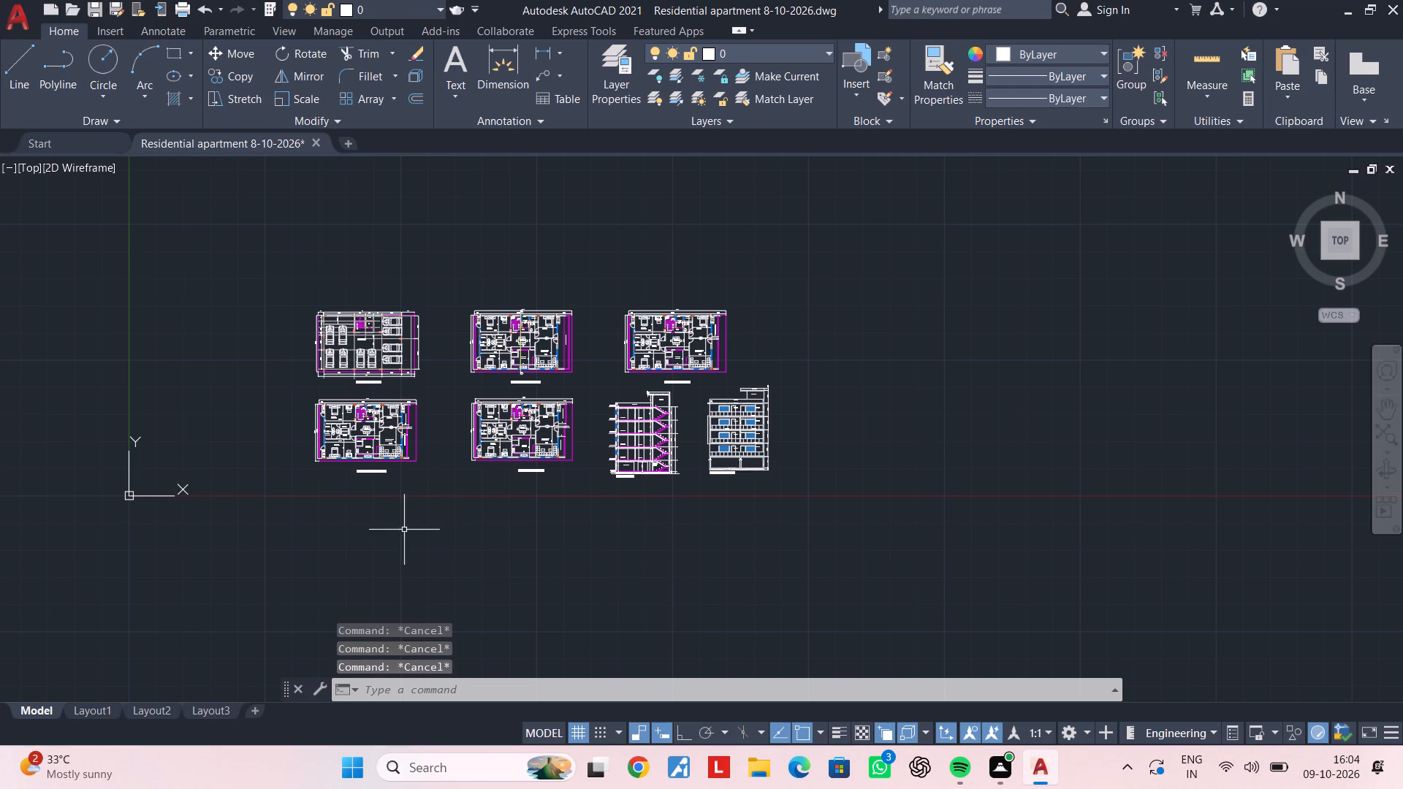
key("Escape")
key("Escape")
Create a new page setup for Layout1 with ISO A4 (210.00 x 297.00 MM) paper, keeping the default name, and make it current.
left_click(103, 713)
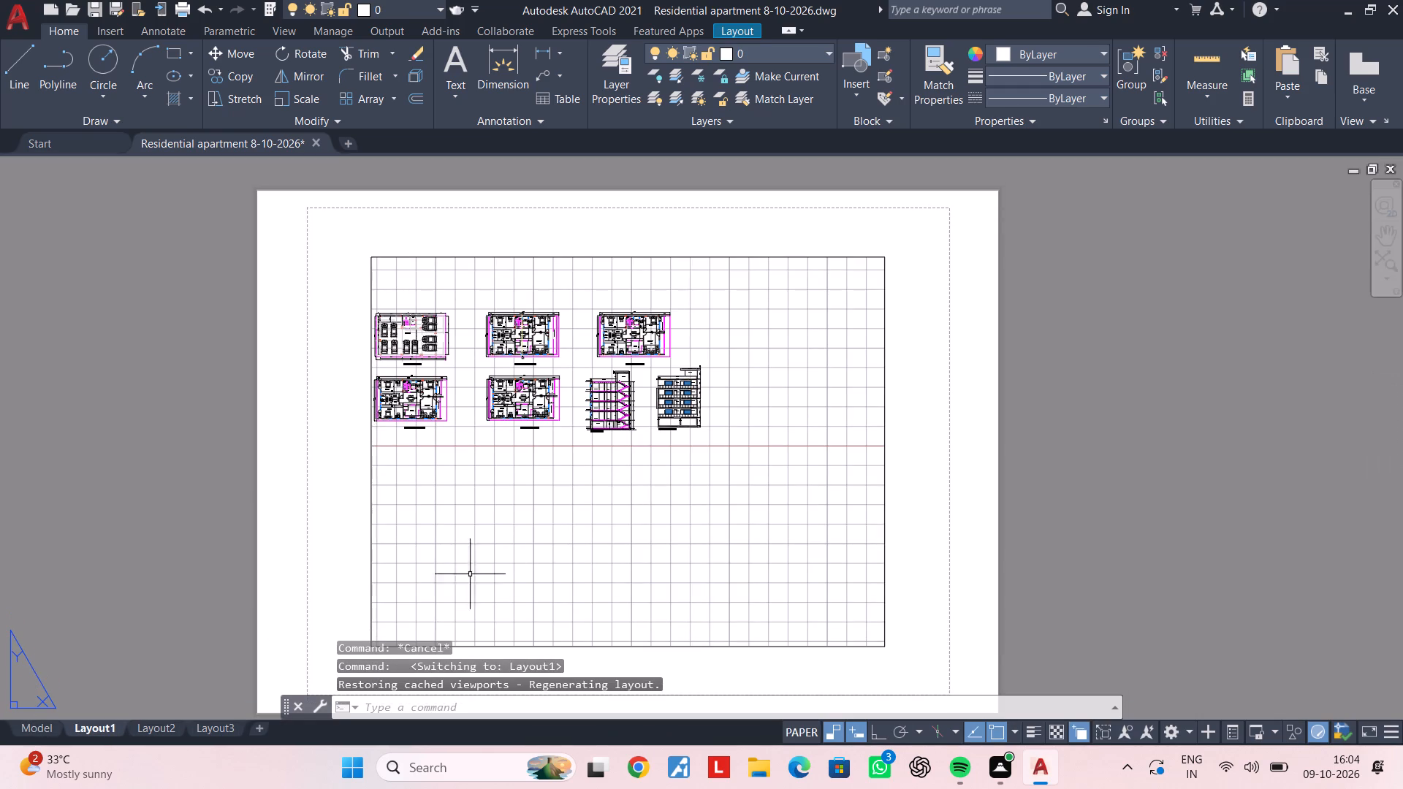
right_click(107, 733)
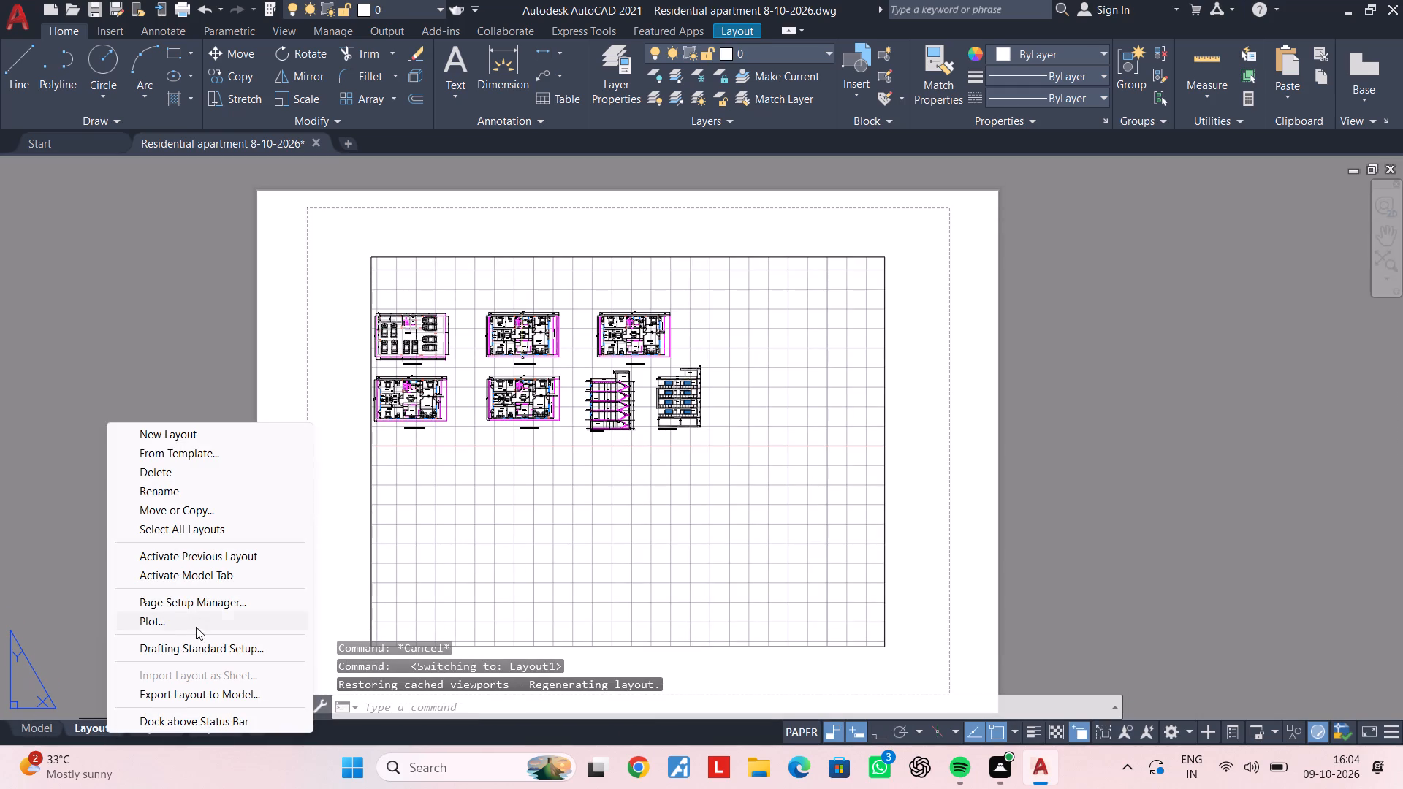
left_click(213, 605)
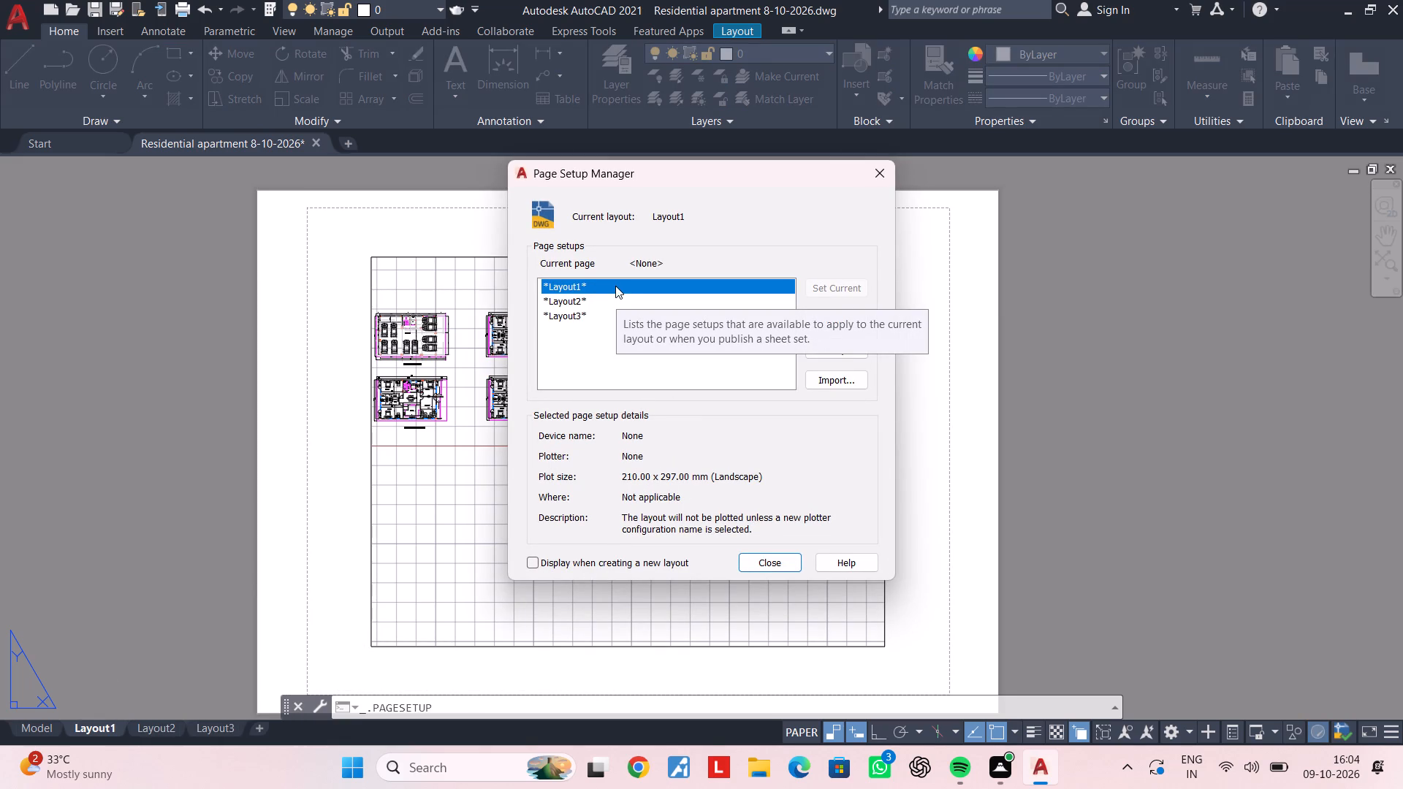
left_click(841, 324)
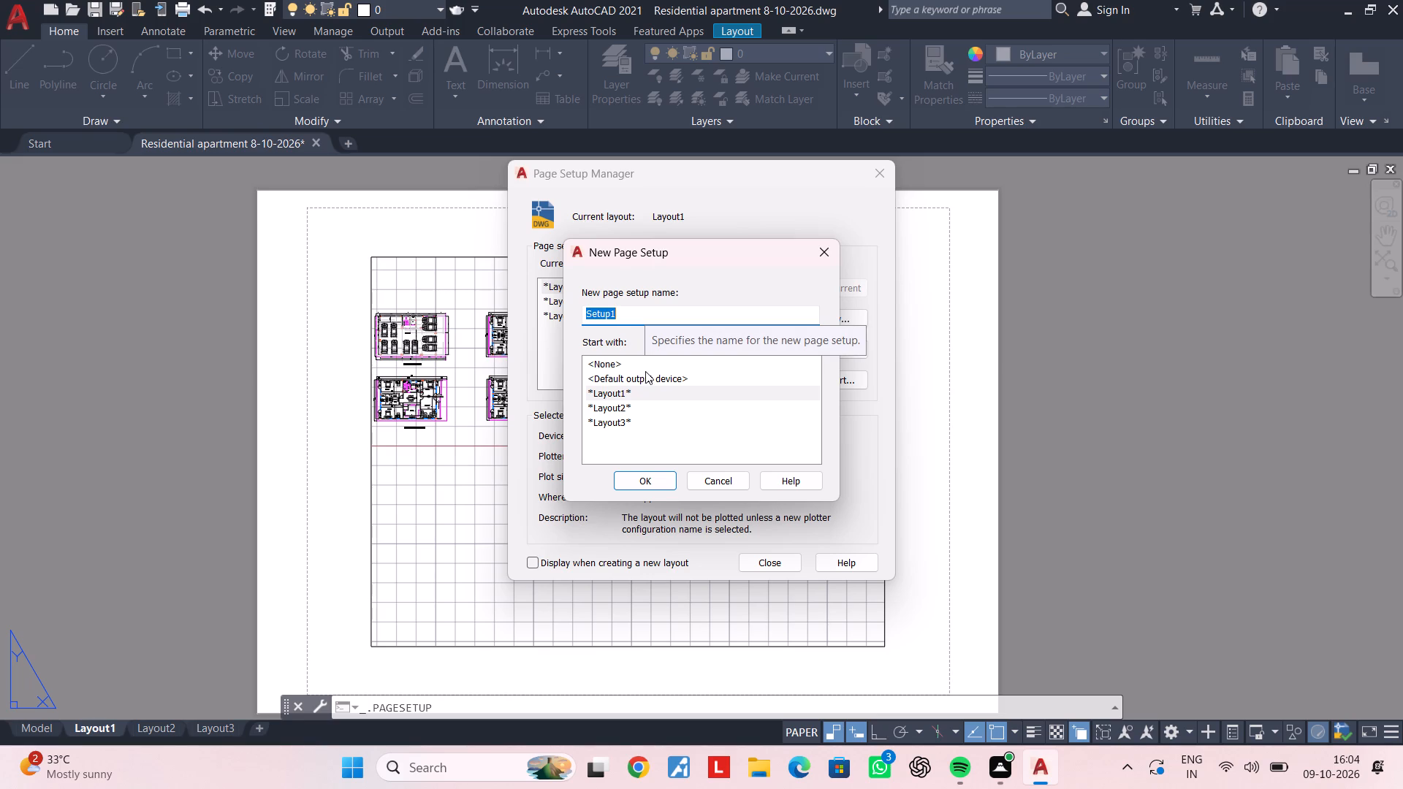
left_click(649, 481)
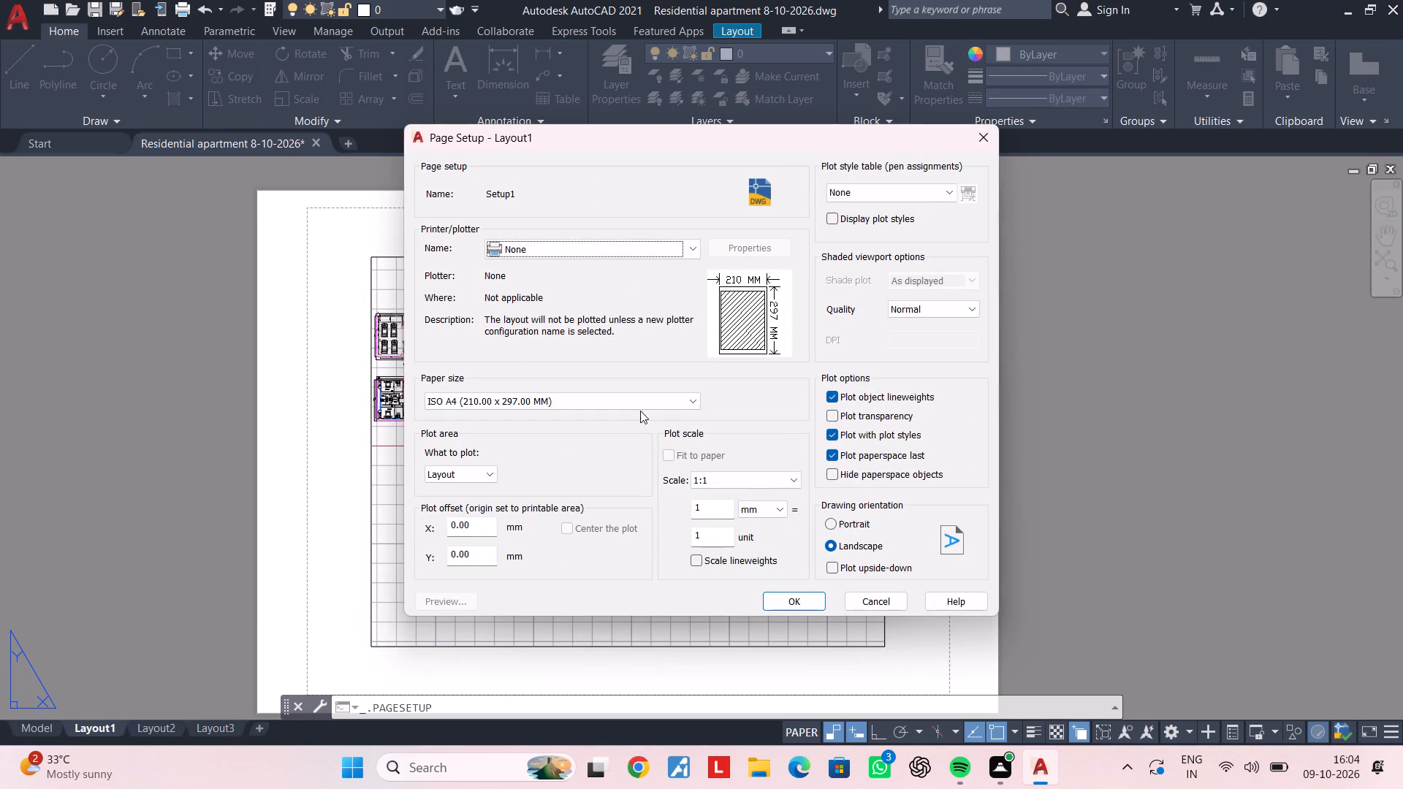
left_click(623, 401)
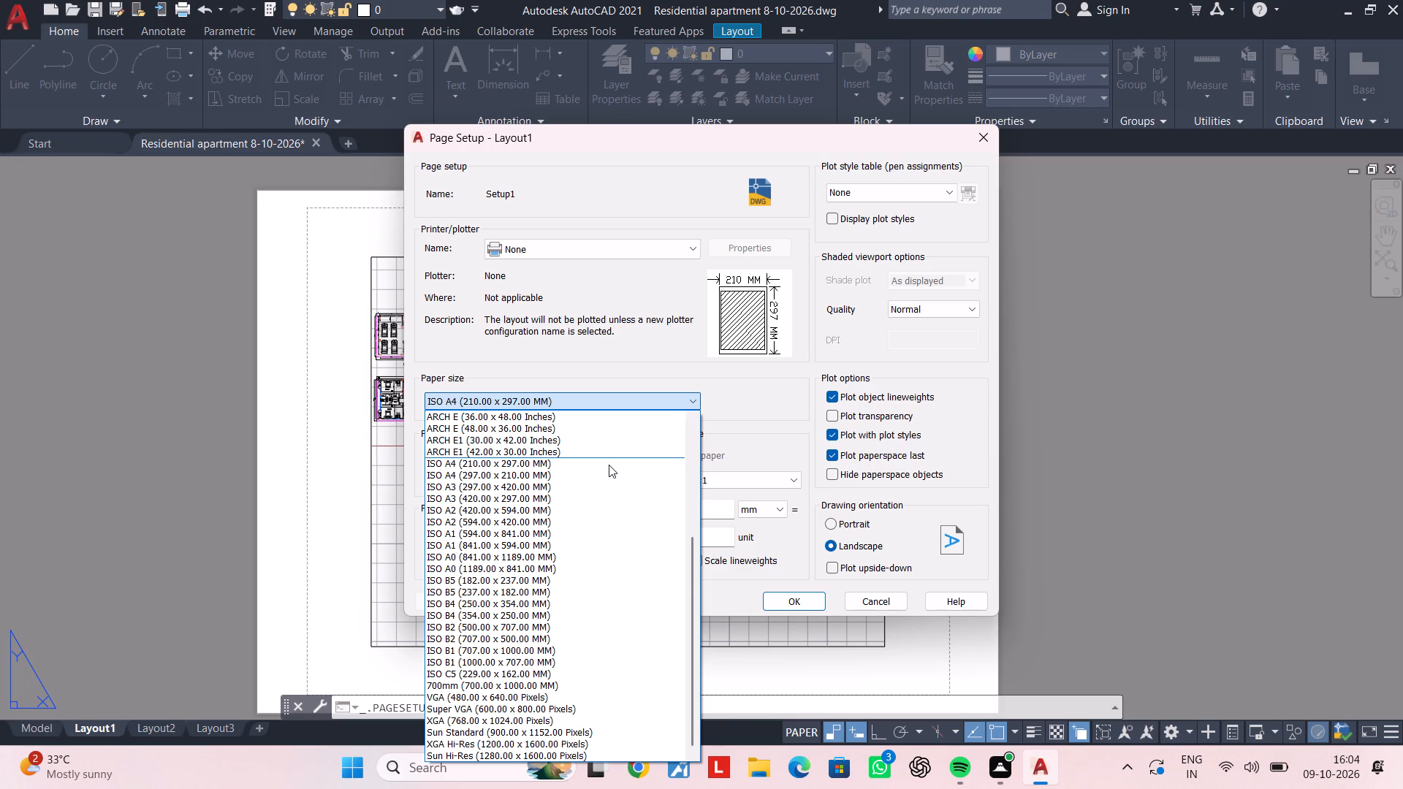
left_click(609, 465)
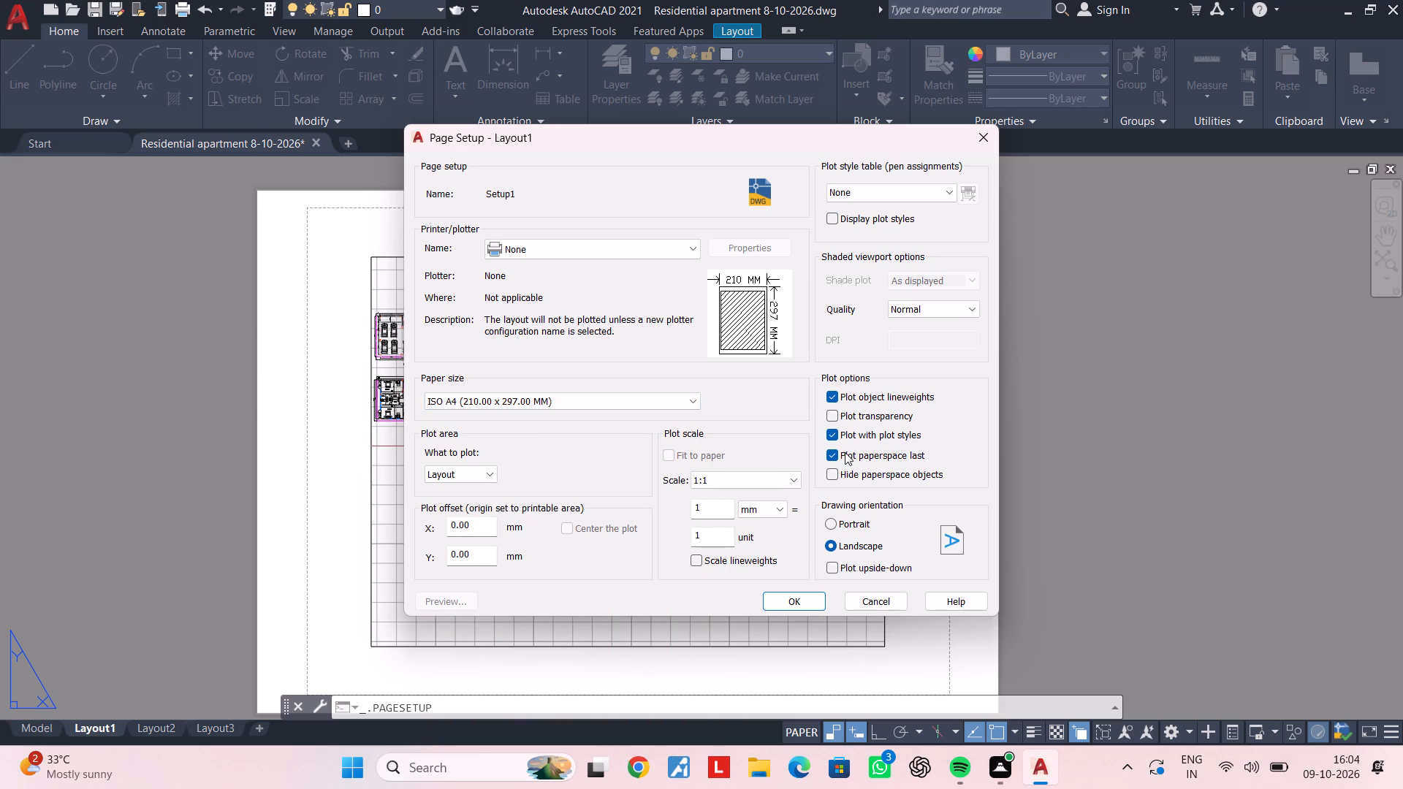
left_click(791, 595)
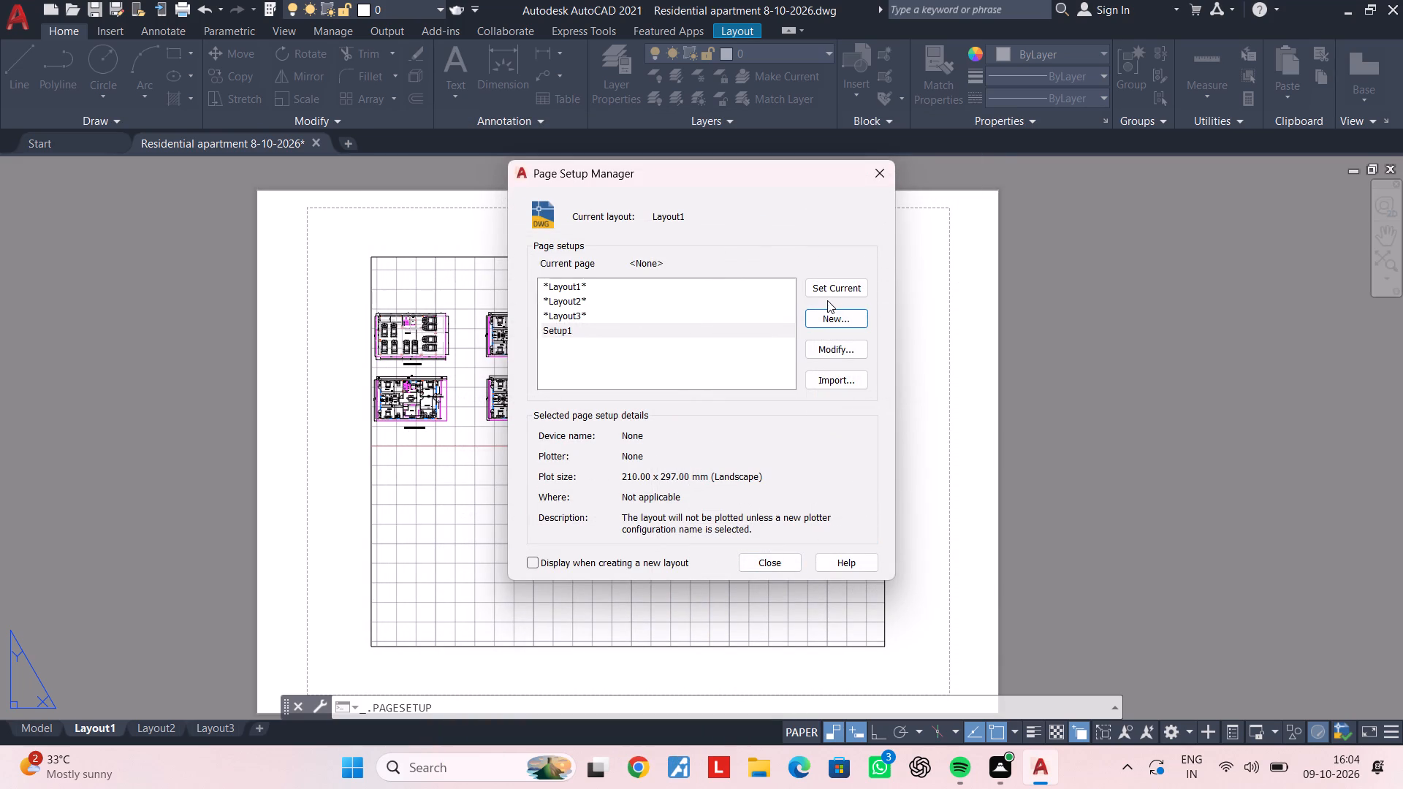
left_click(829, 291)
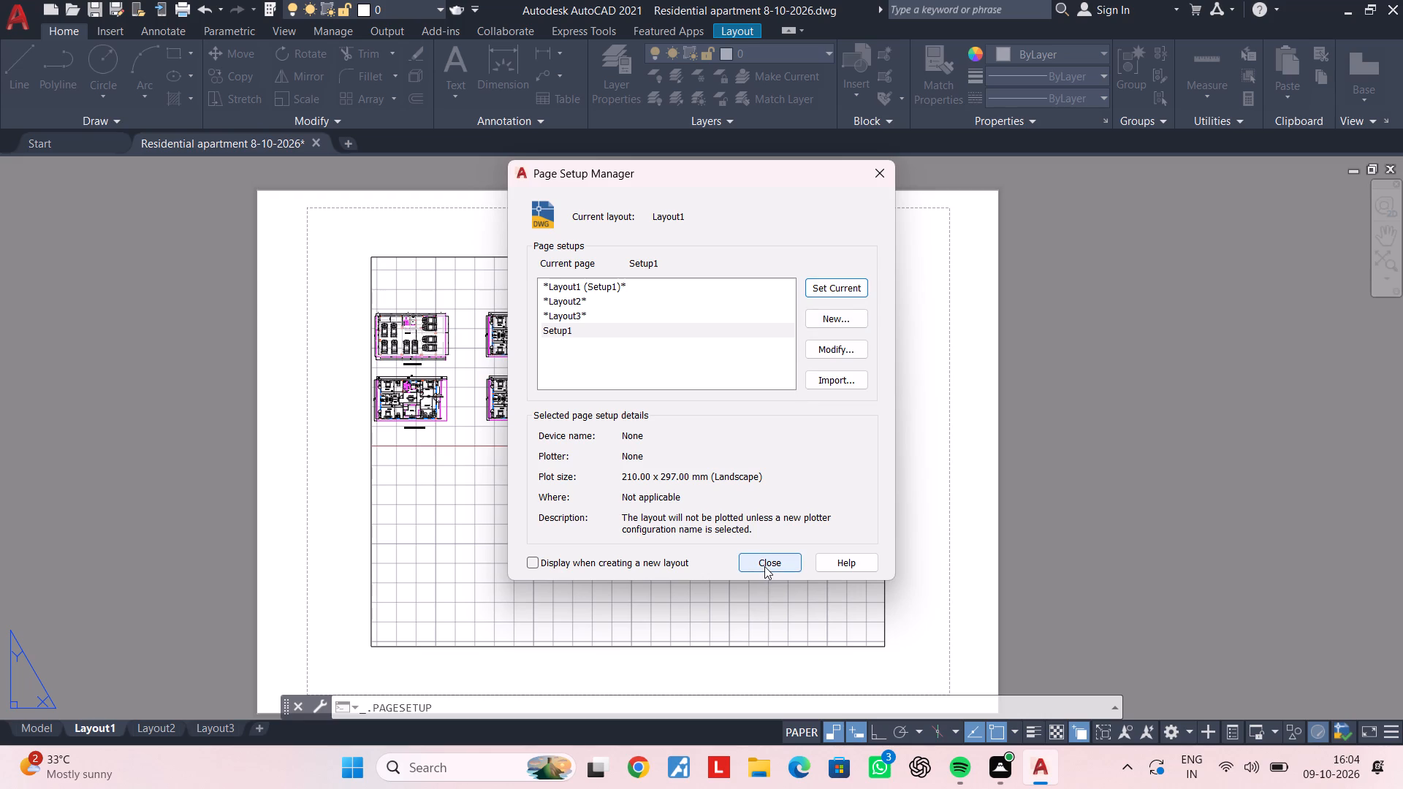
left_click(764, 566)
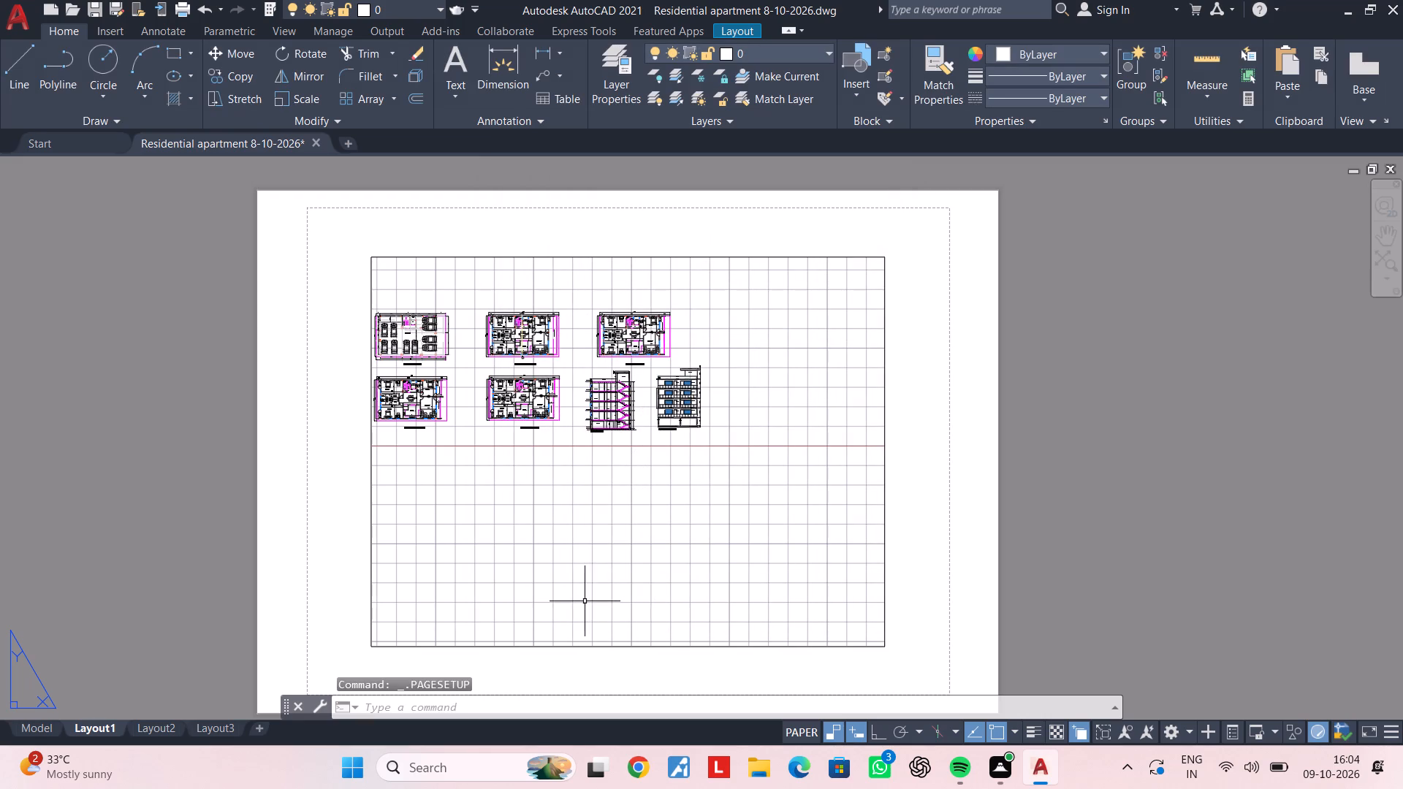
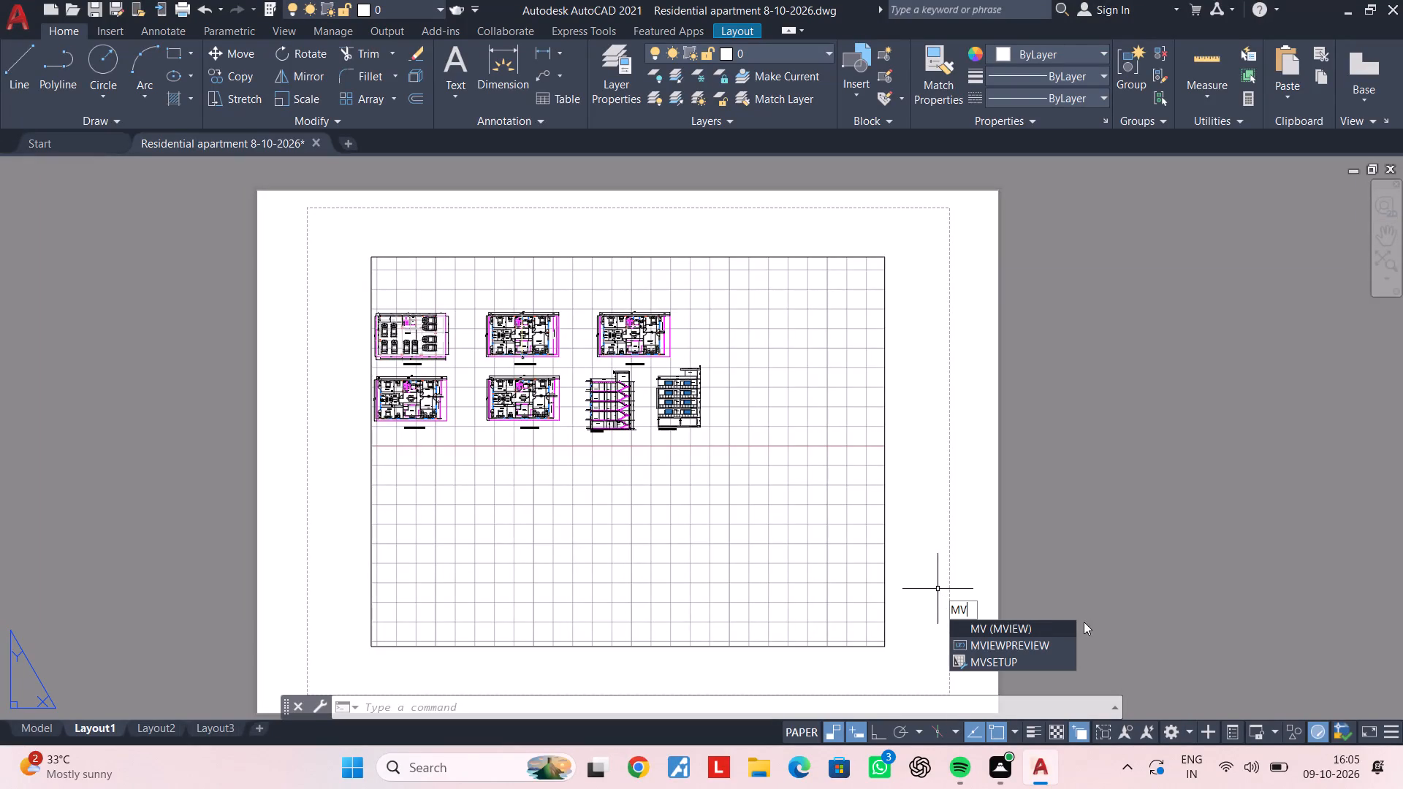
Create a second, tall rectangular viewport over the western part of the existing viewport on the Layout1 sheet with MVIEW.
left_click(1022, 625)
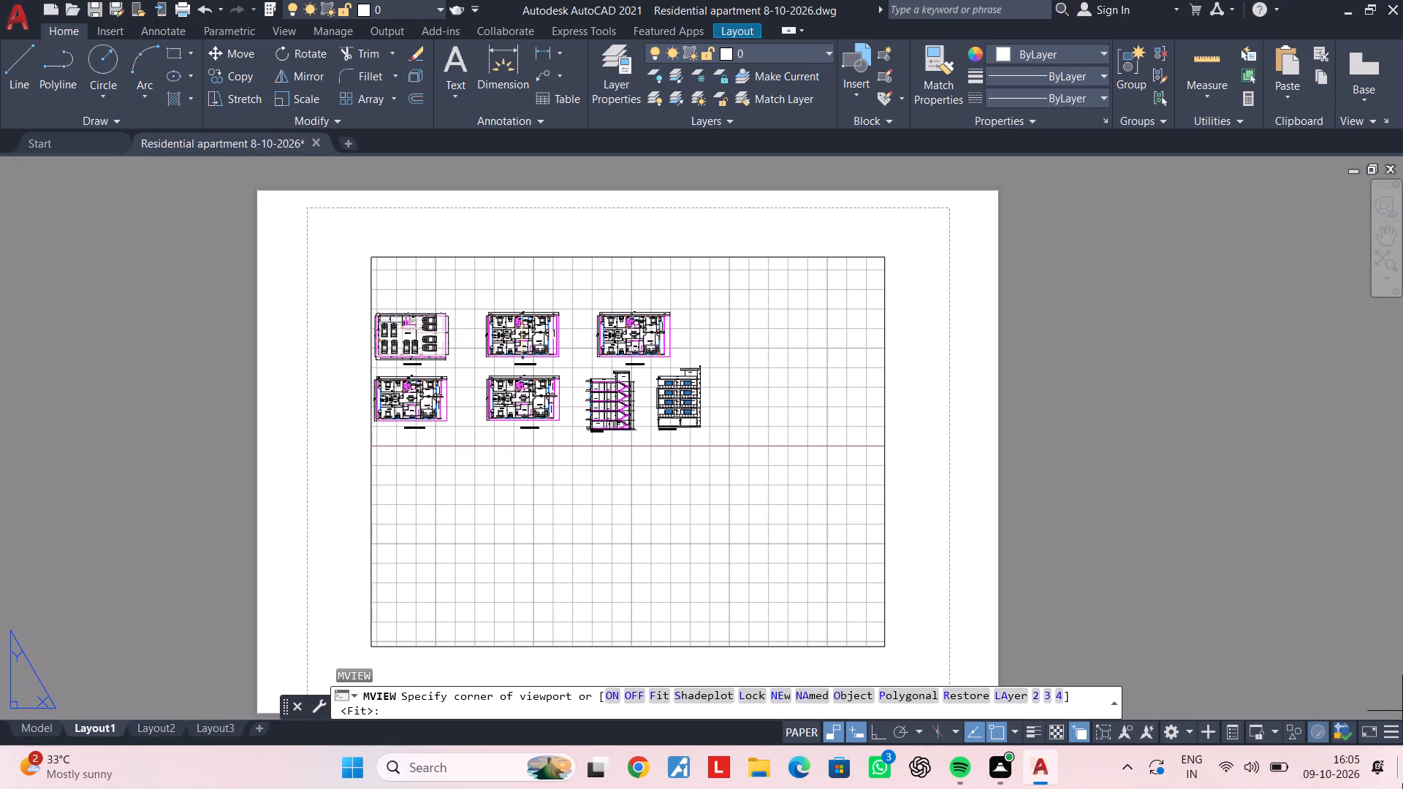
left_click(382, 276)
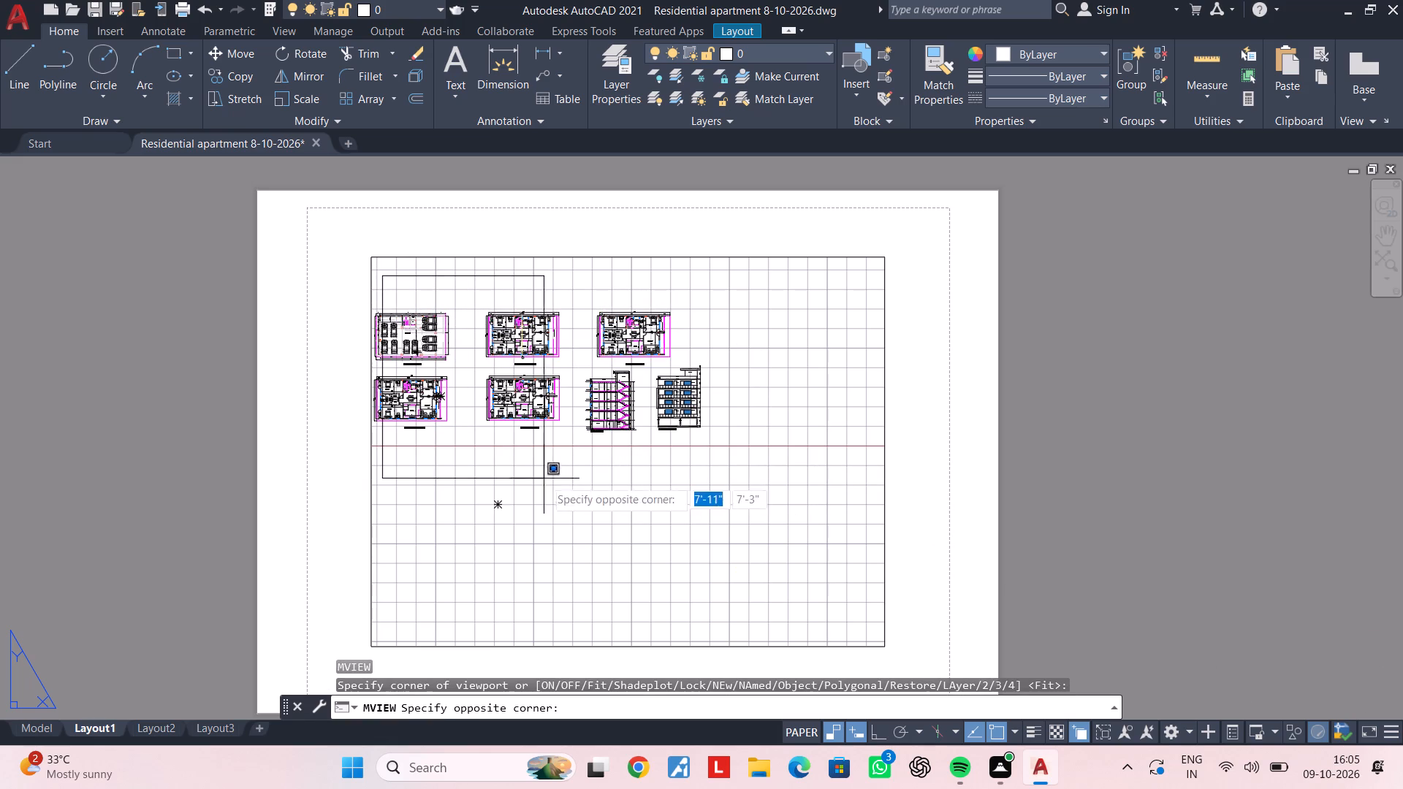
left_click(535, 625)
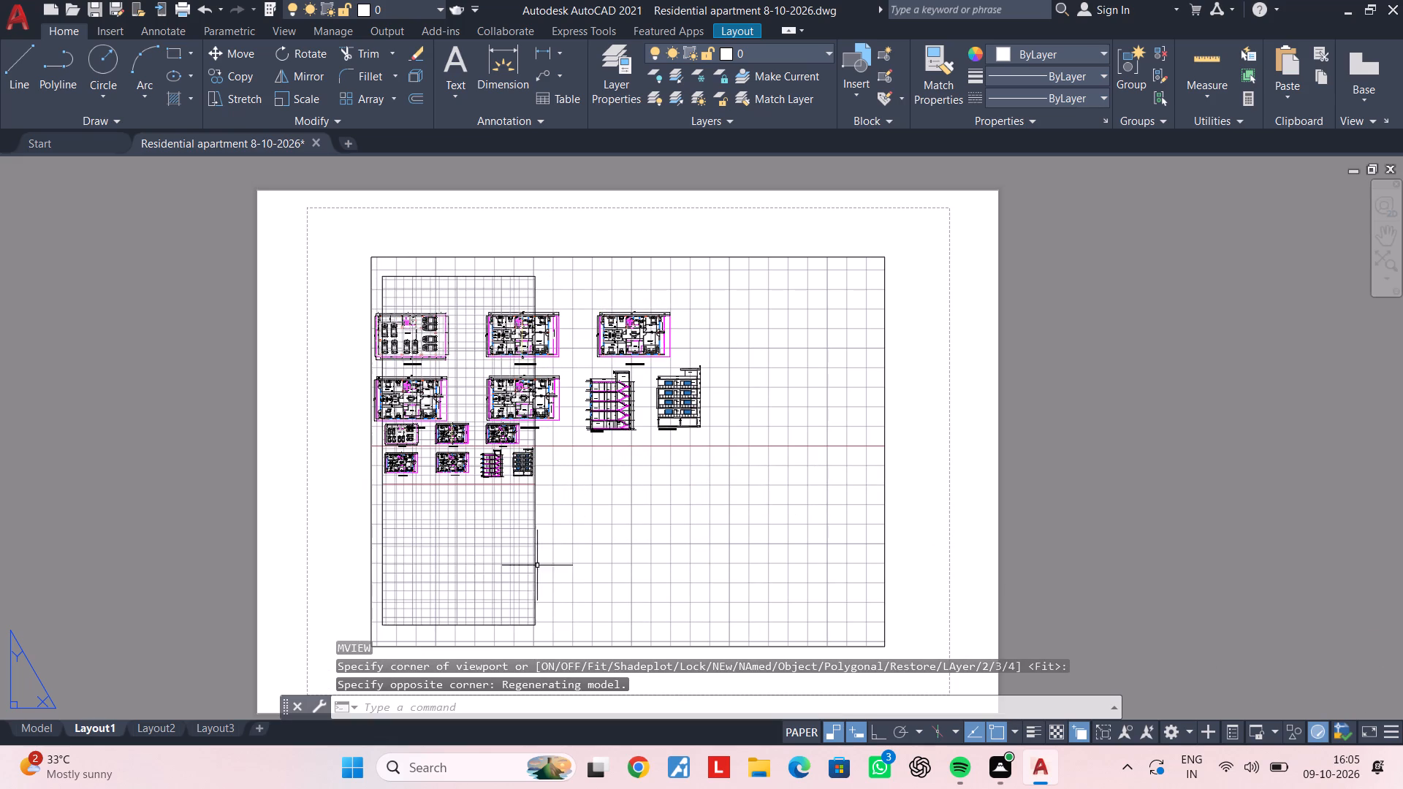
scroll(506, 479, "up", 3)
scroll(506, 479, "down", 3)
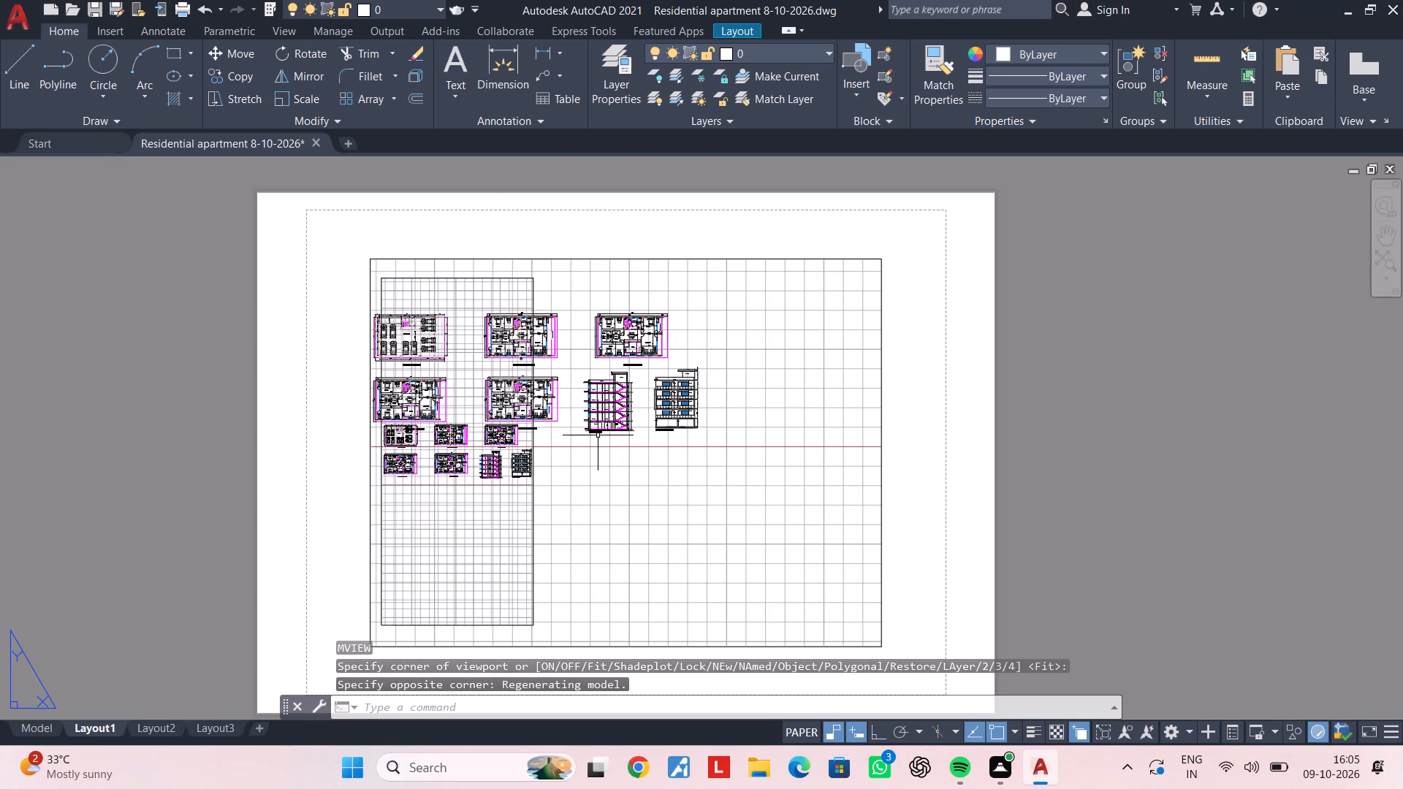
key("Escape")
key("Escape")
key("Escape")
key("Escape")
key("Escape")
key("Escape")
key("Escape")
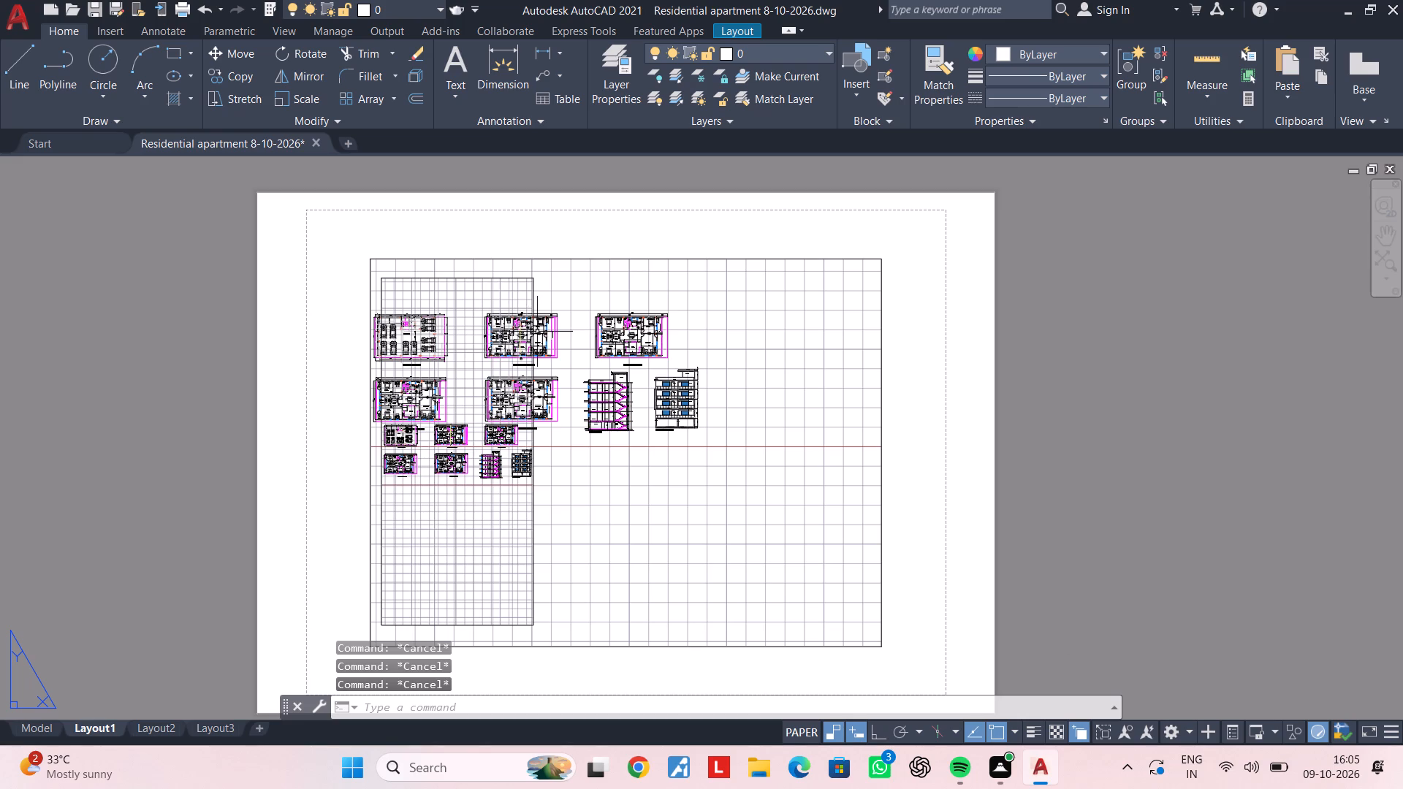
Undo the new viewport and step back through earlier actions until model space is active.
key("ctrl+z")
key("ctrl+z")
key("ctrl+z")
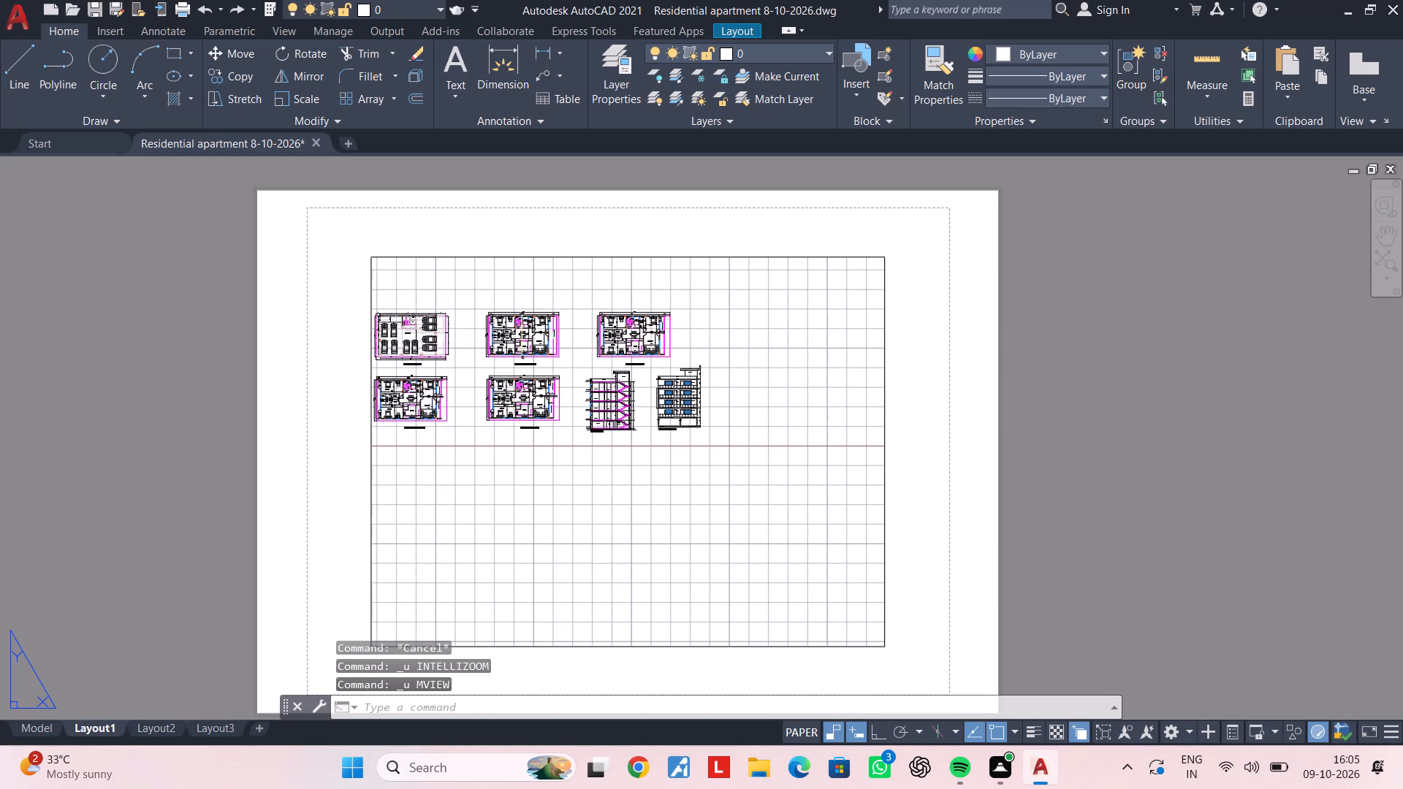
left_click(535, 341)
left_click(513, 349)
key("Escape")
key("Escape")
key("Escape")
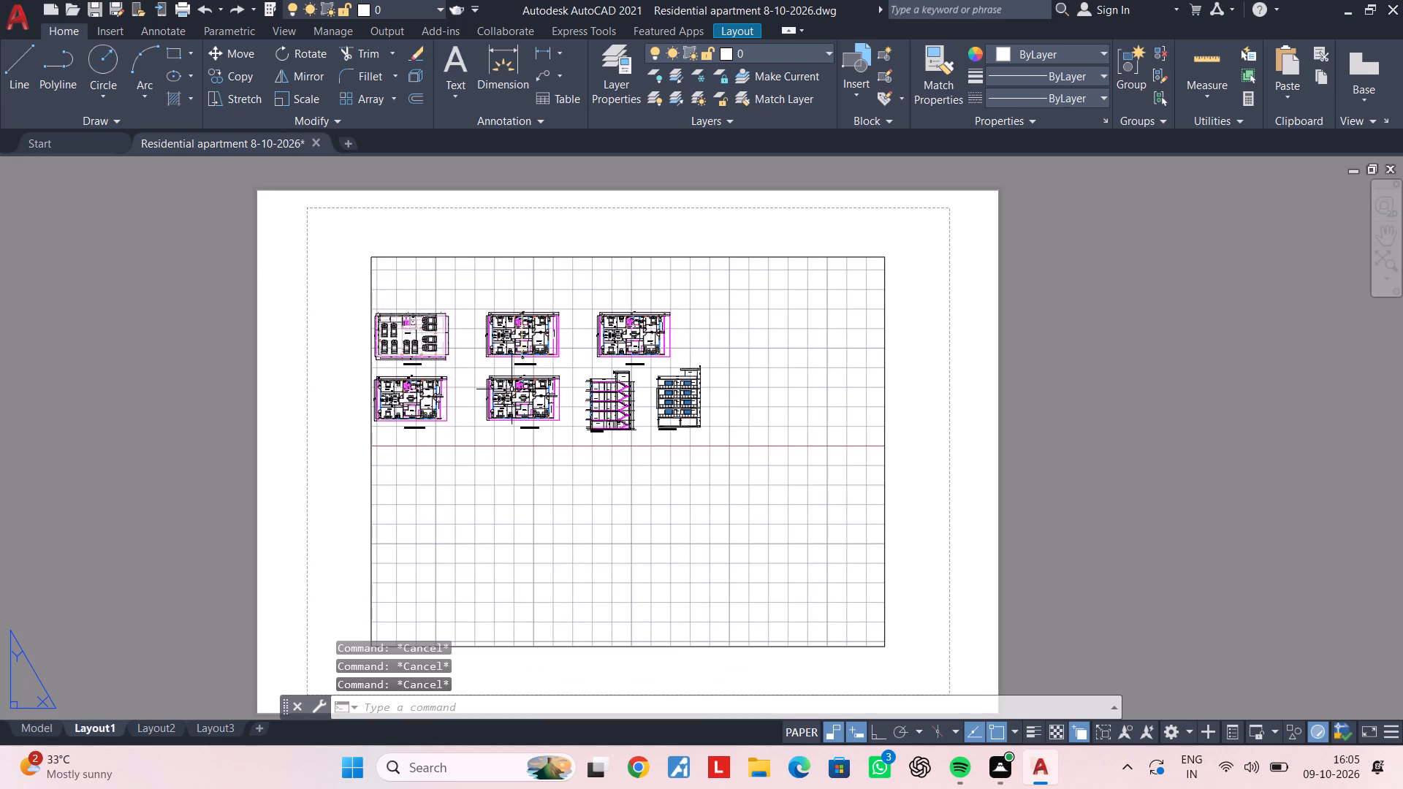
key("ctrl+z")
Turn off the grid display in model space.
scroll(506, 390, "down", 2)
middle_click_drag(505, 392, 603, 378)
key("Escape")
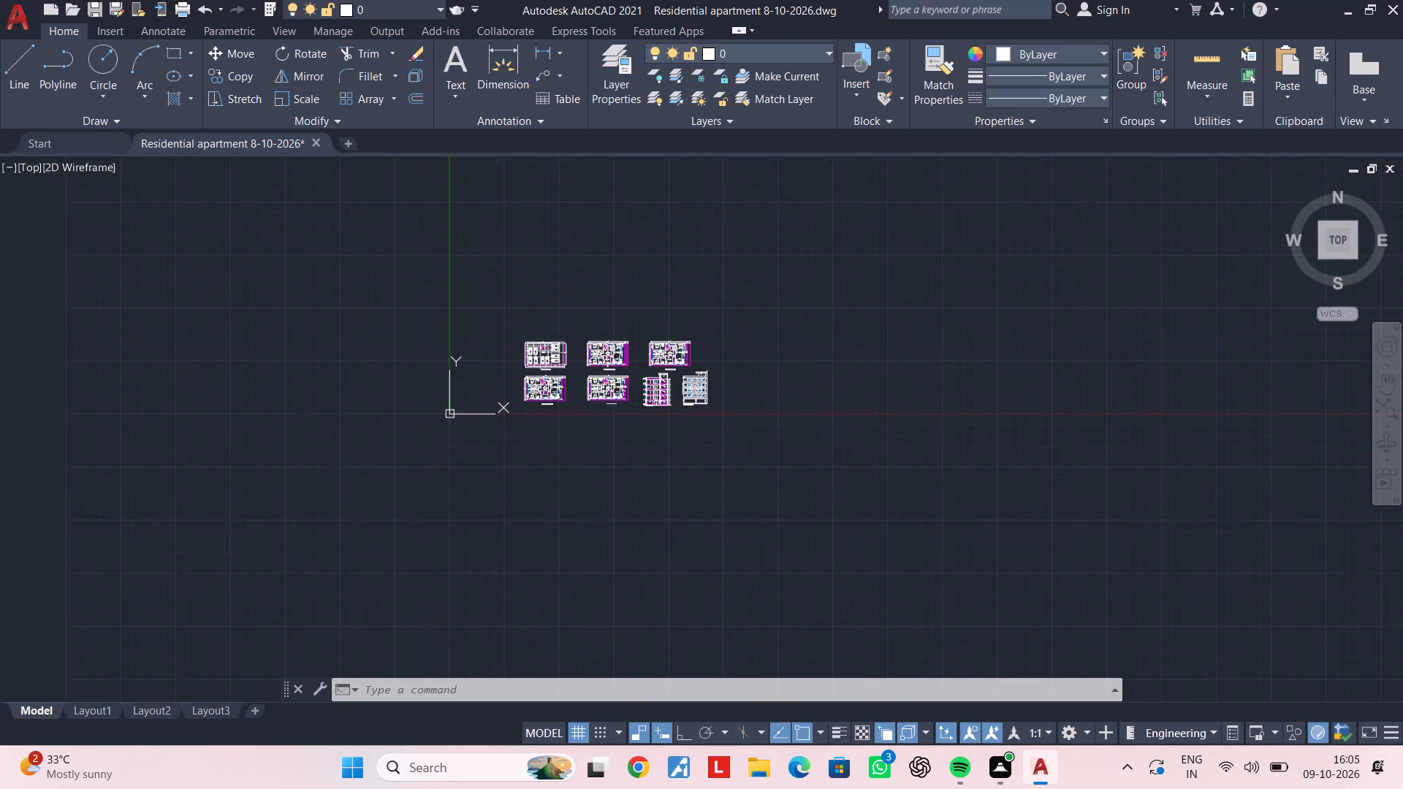
key("Escape")
key("Escape")
key("Escape")
middle_click_drag(545, 396, 528, 426)
scroll(528, 422, "up", 1)
middle_click_drag(573, 466, 507, 472)
key("Escape")
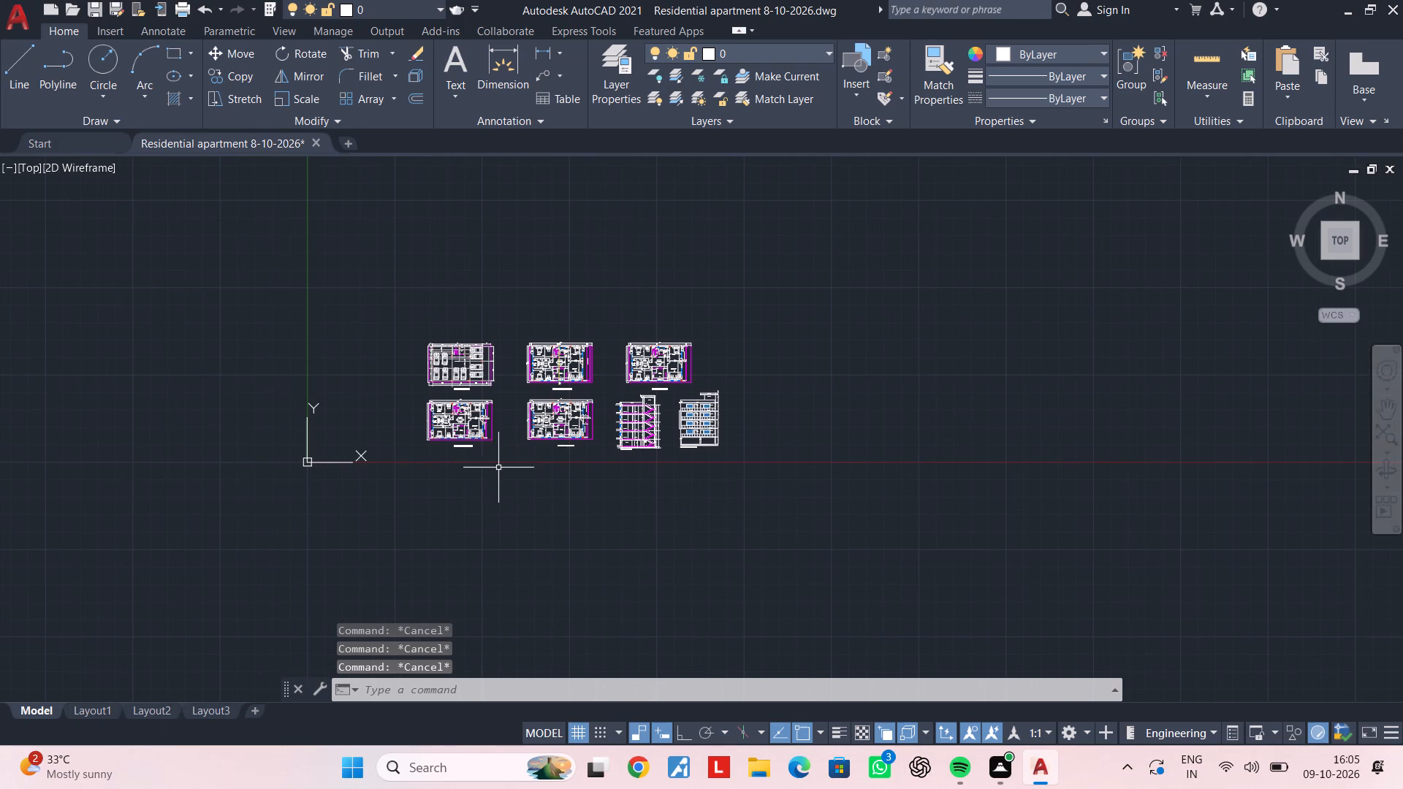
key("Escape")
key("Escape")
key("Escape")
left_click(579, 733)
Add another new layout after Layout3.
middle_click_drag(588, 539, 561, 573)
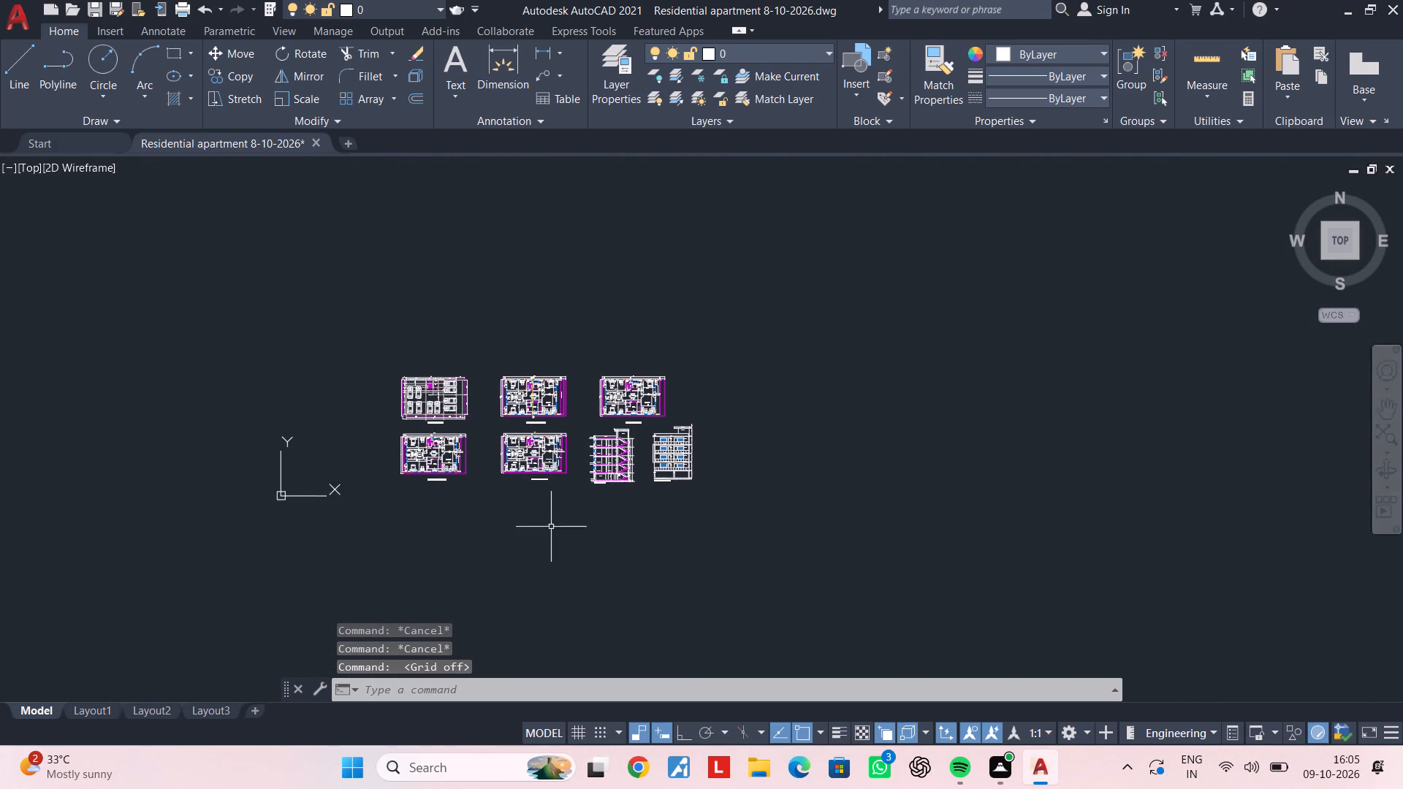
scroll(551, 517, "up", 2)
middle_click_drag(498, 512, 609, 493)
scroll(601, 495, "down", 2)
middle_click_drag(606, 496, 562, 440)
key("Escape")
key("Escape")
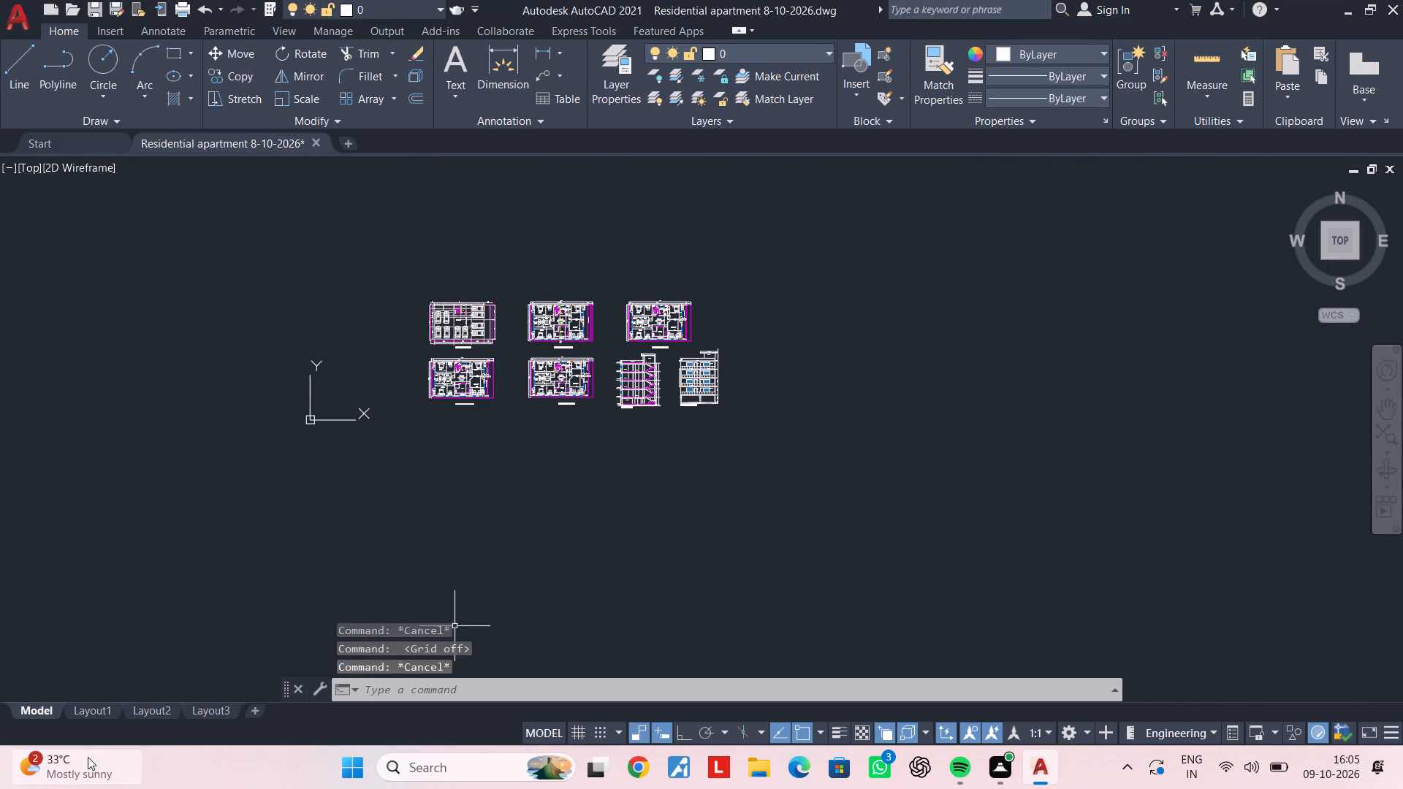
right_click(91, 710)
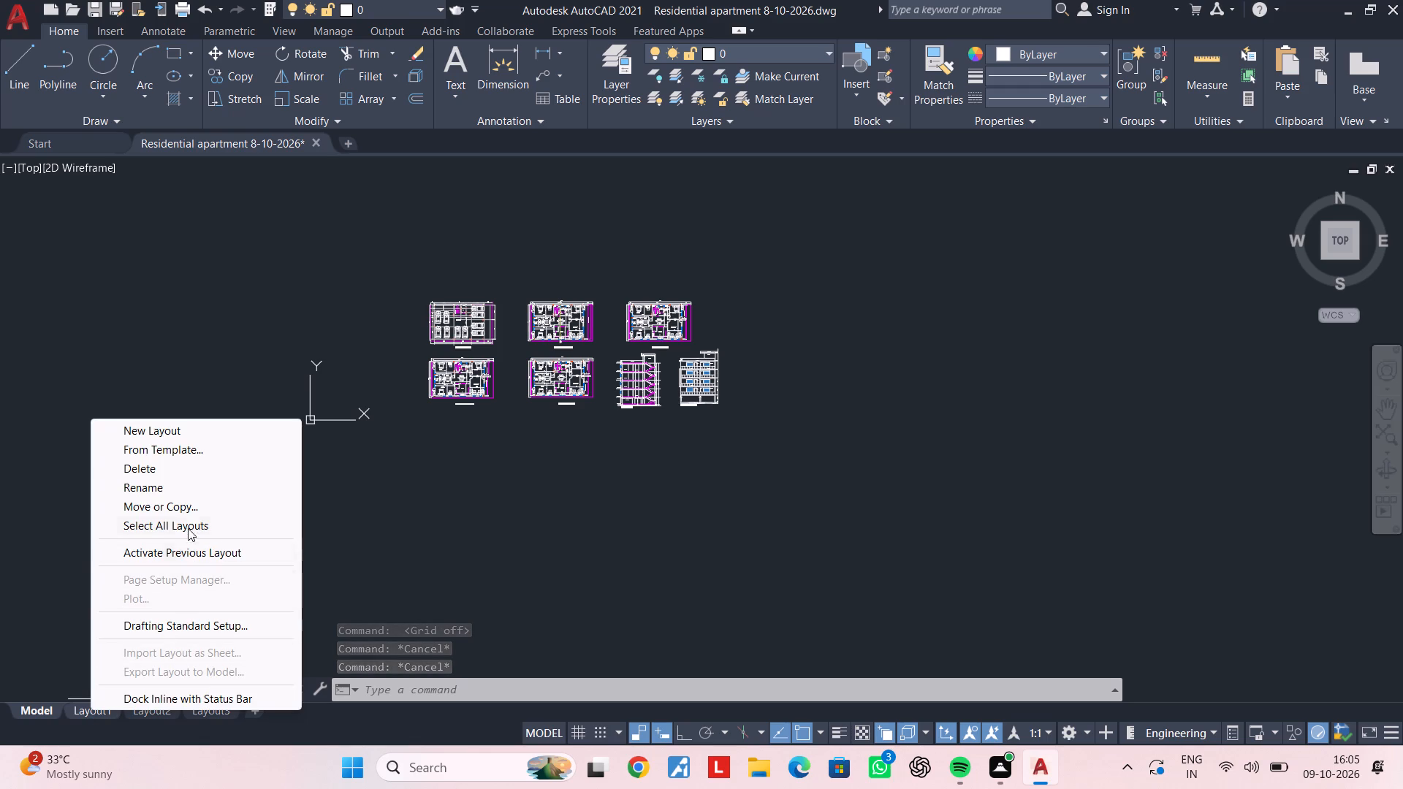
left_click(190, 428)
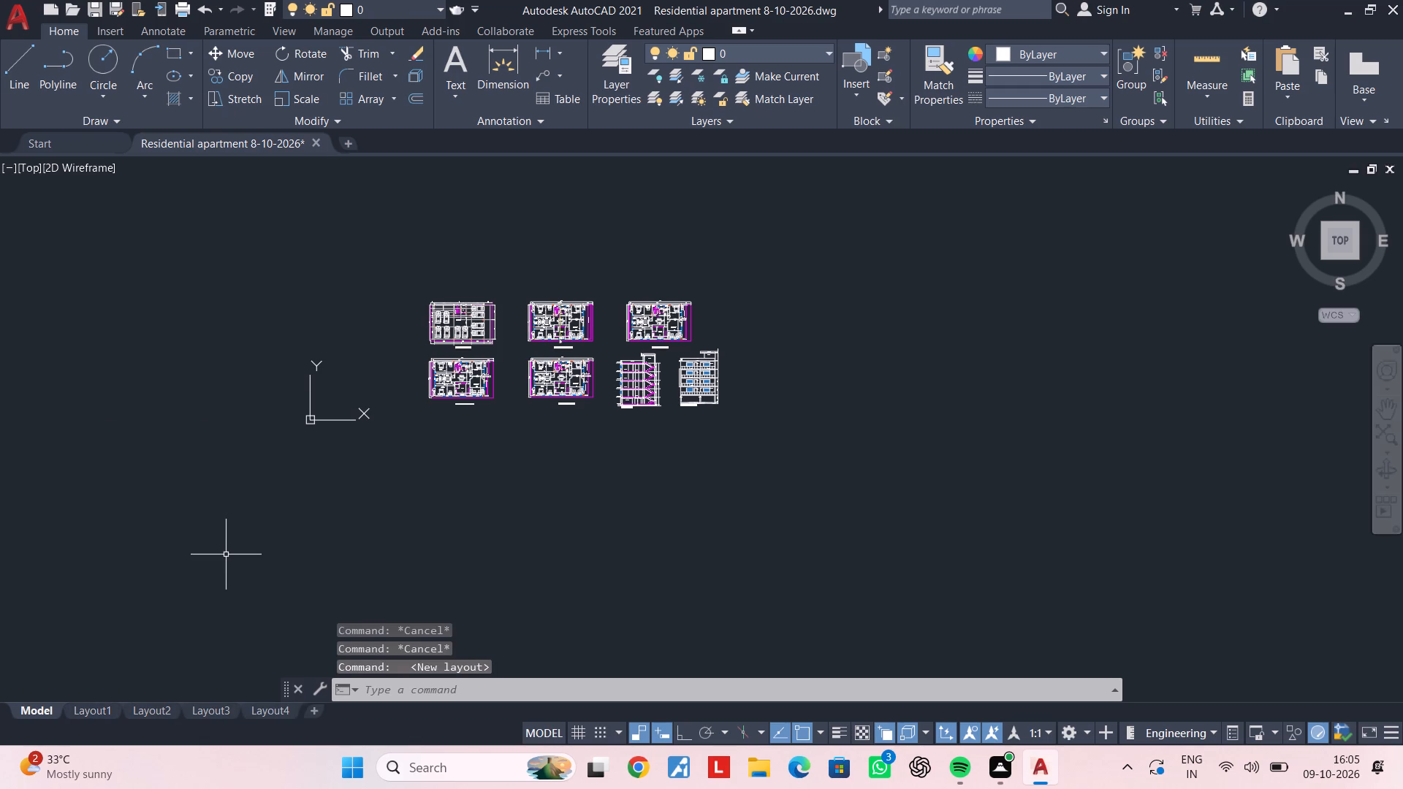
View the newly added layout's sheet with the plans, section and elevation, and return to model space.
left_click(277, 718)
scroll(921, 489, "down", 1)
scroll(921, 489, "up", 2)
scroll(921, 489, "down", 1)
middle_click_drag(822, 483, 791, 479)
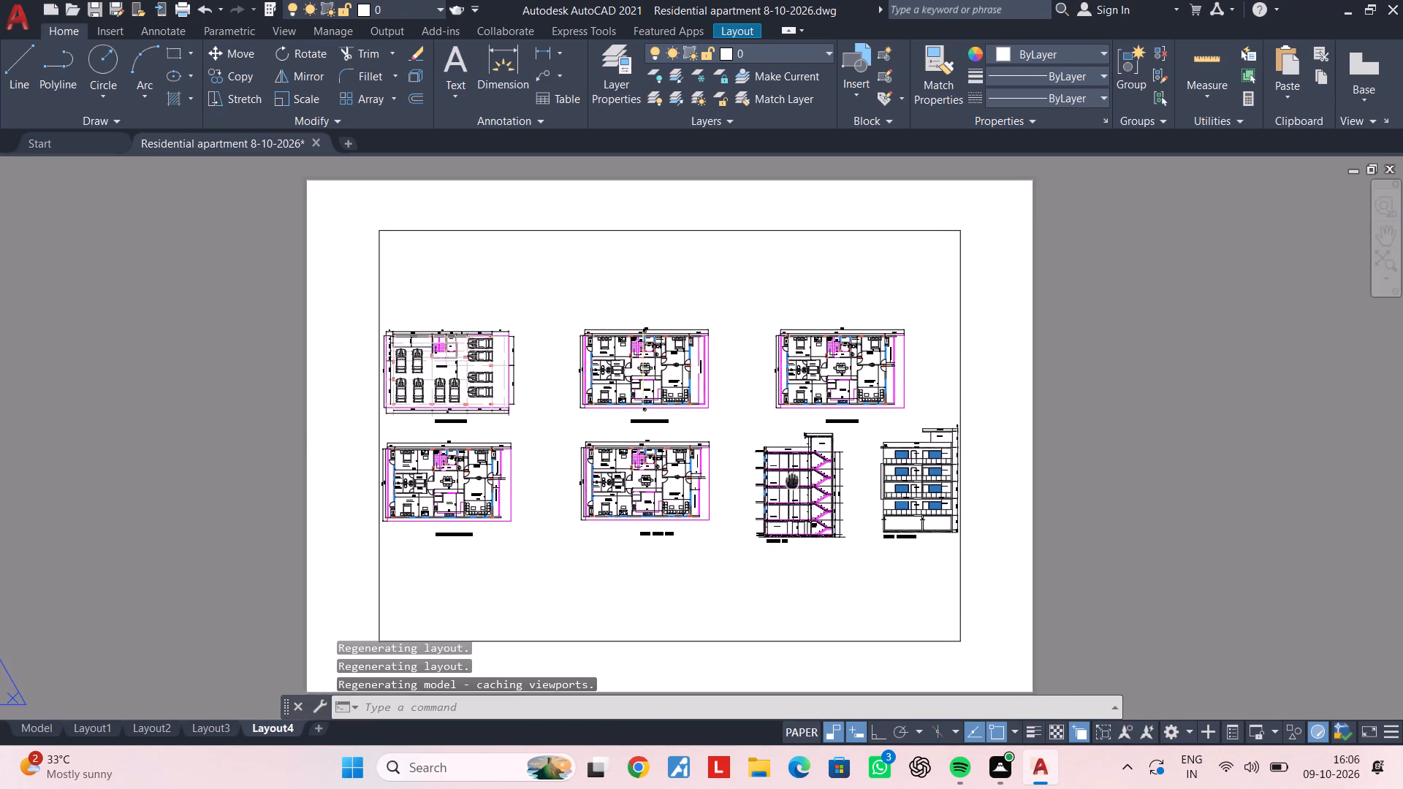
middle_click_drag(791, 479, 776, 477)
middle_click_drag(669, 502, 707, 498)
scroll(707, 494, "down", 1)
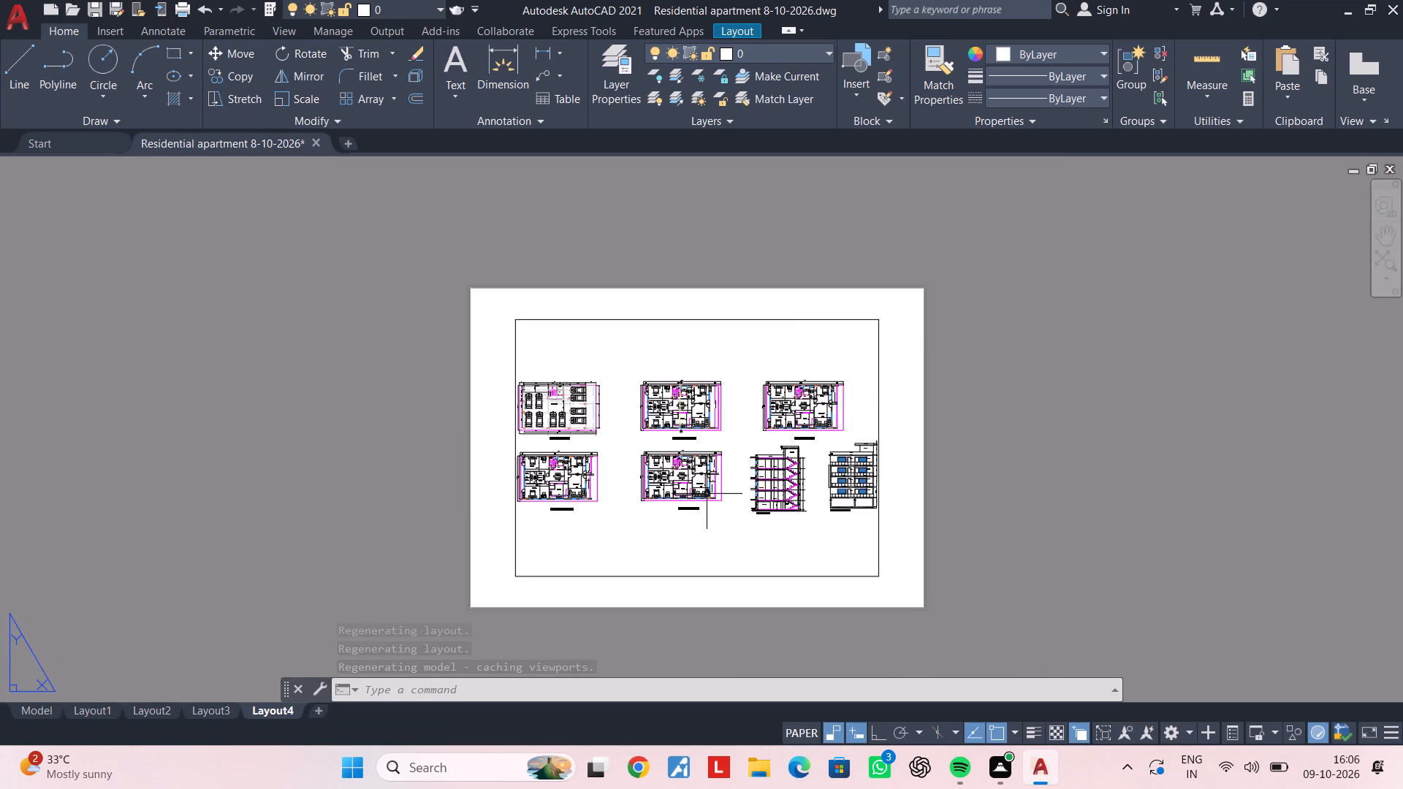
middle_click_drag(707, 494, 620, 475)
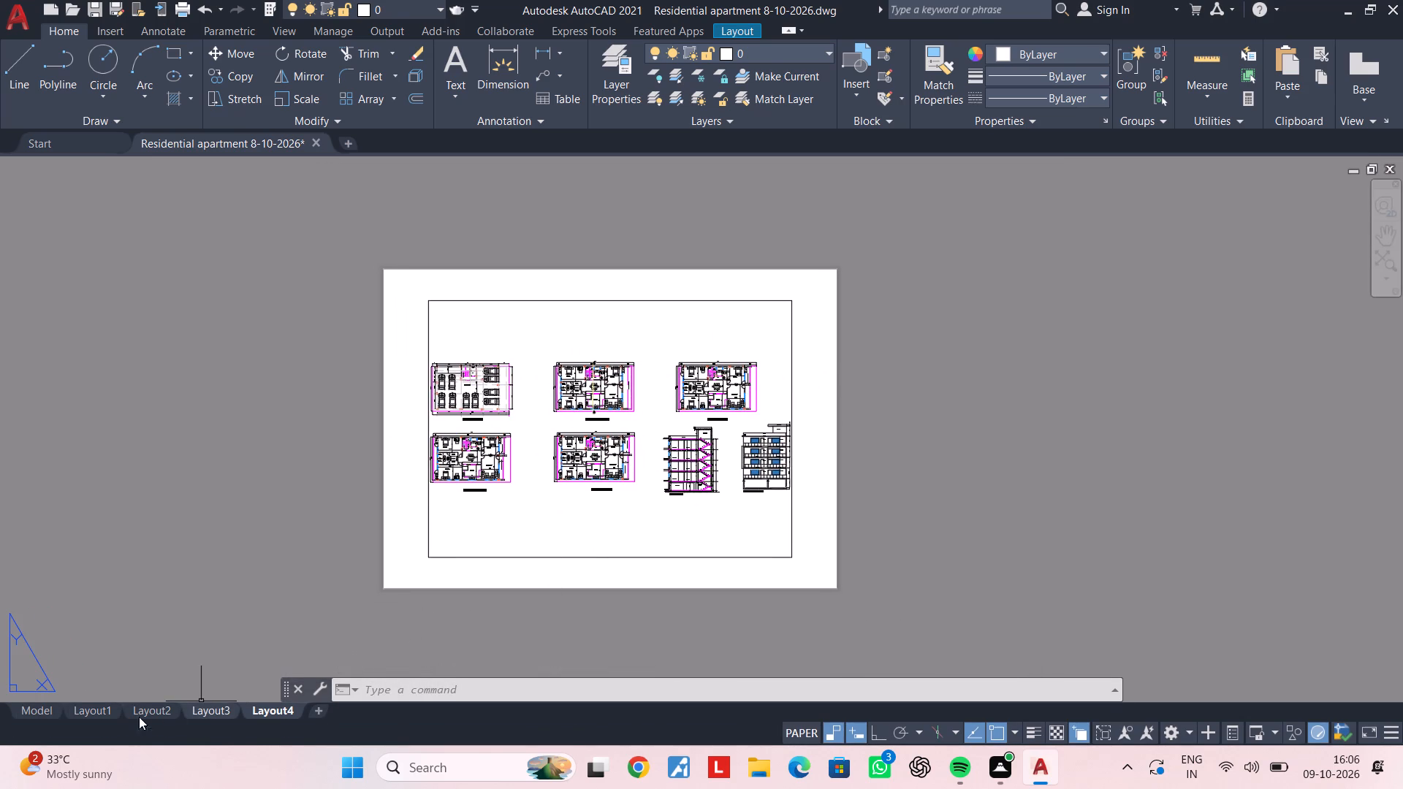
left_click(29, 703)
left_click(33, 707)
key("Escape")
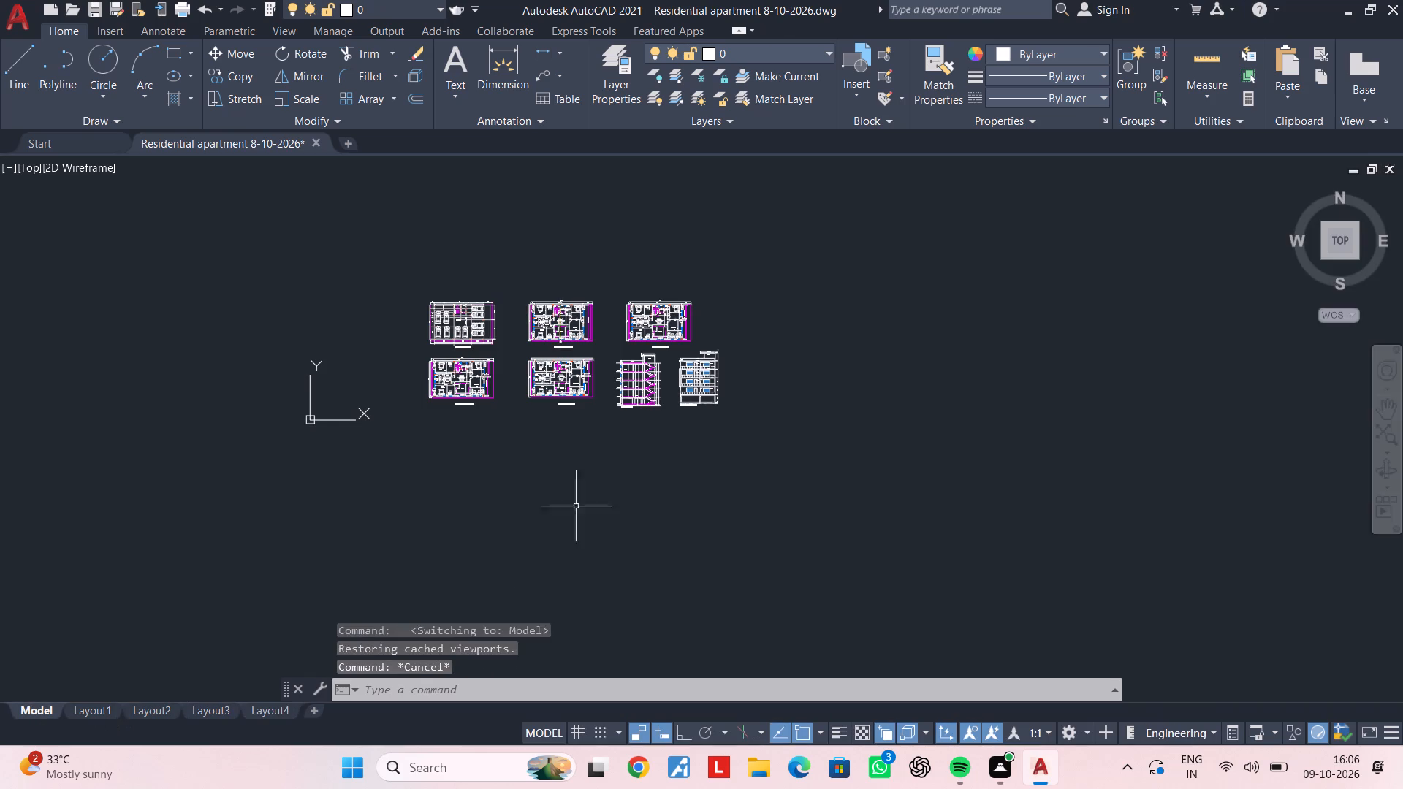
key("Escape")
Set the model plot to DWG To PDF.pc3 with a Window plot area enclosing all floor plans, the section and the elevation.
scroll(563, 370, "up", 2)
middle_click_drag(517, 378, 510, 595)
scroll(699, 533, "up", 2)
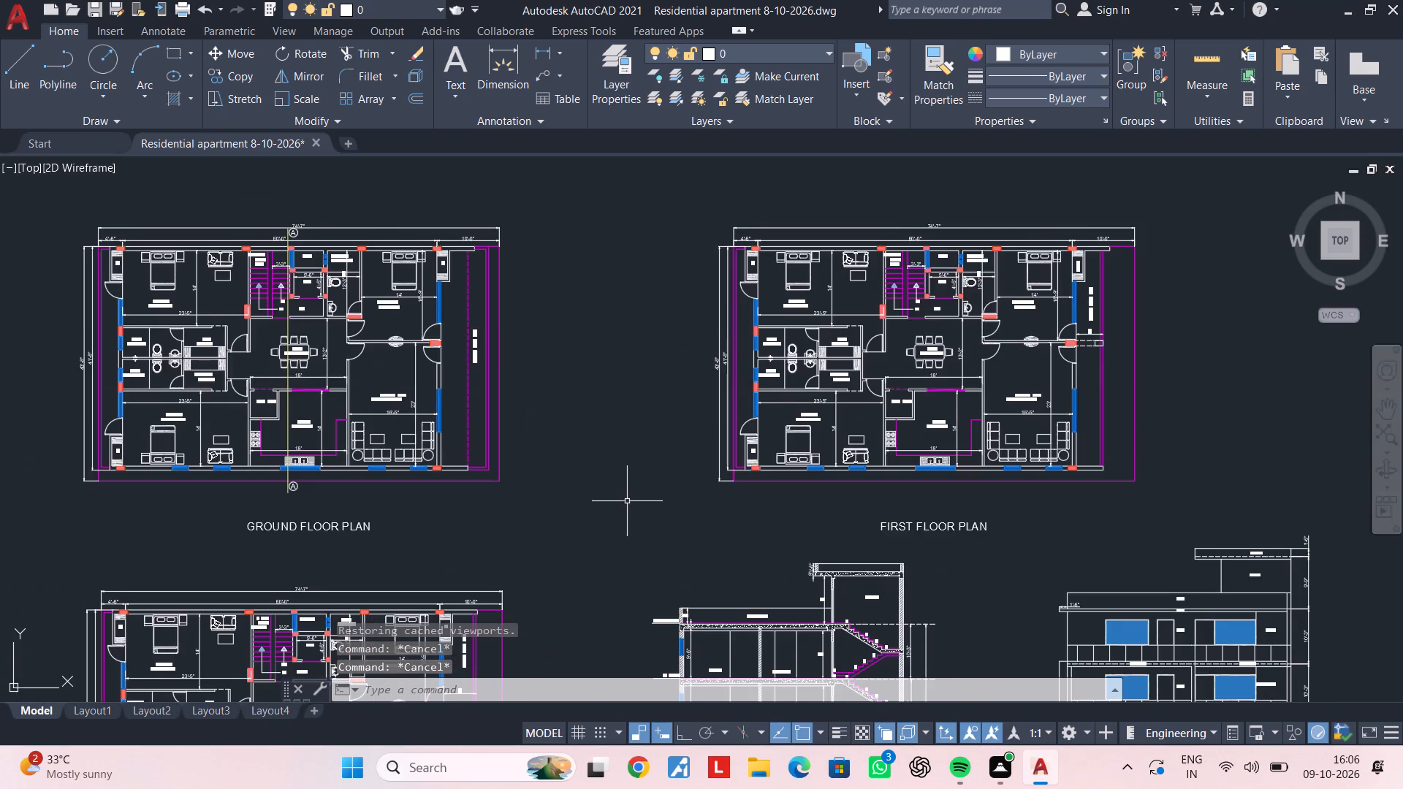
middle_click_drag(626, 501, 764, 410)
scroll(750, 439, "down", 2)
middle_click_drag(750, 440, 676, 486)
middle_click_drag(679, 481, 730, 437)
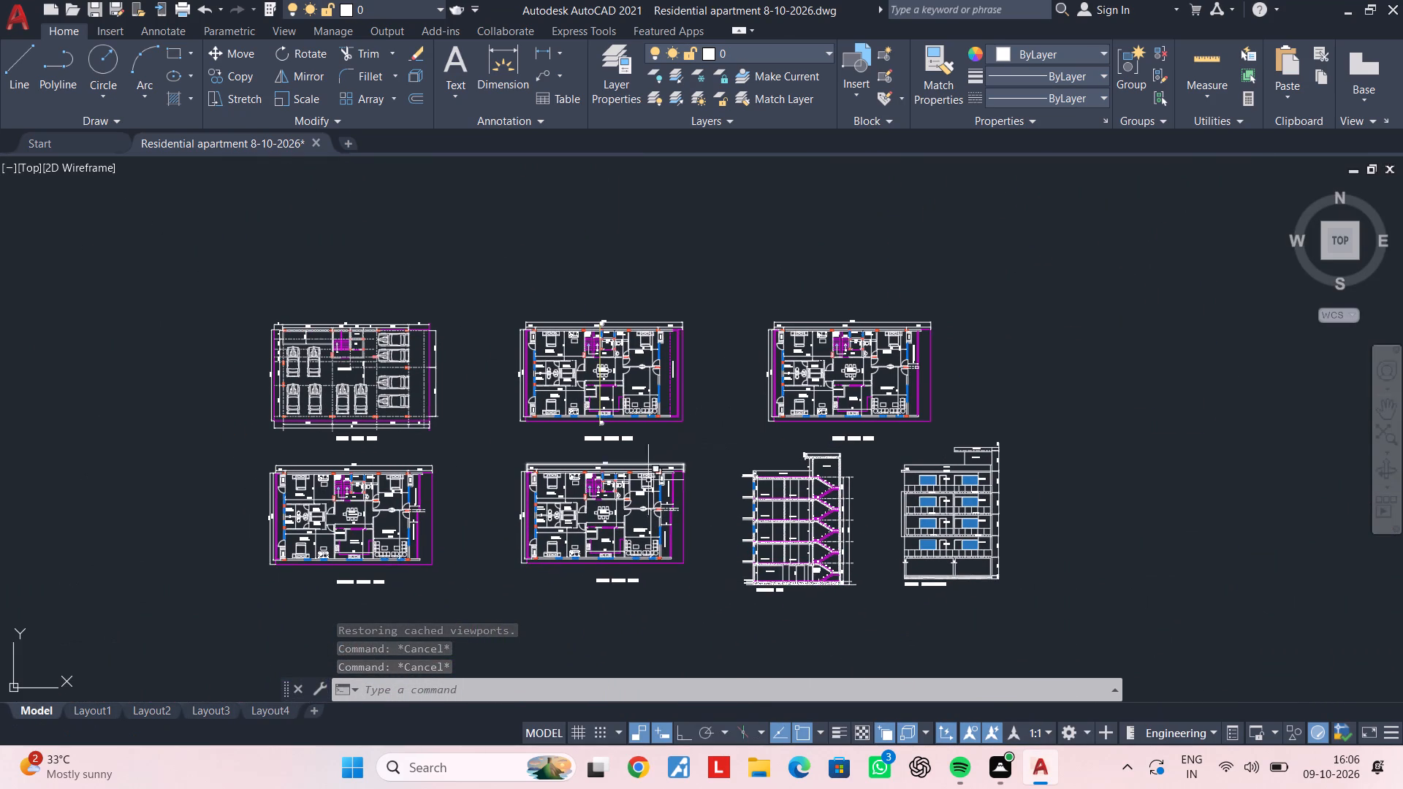
key("ctrl+p")
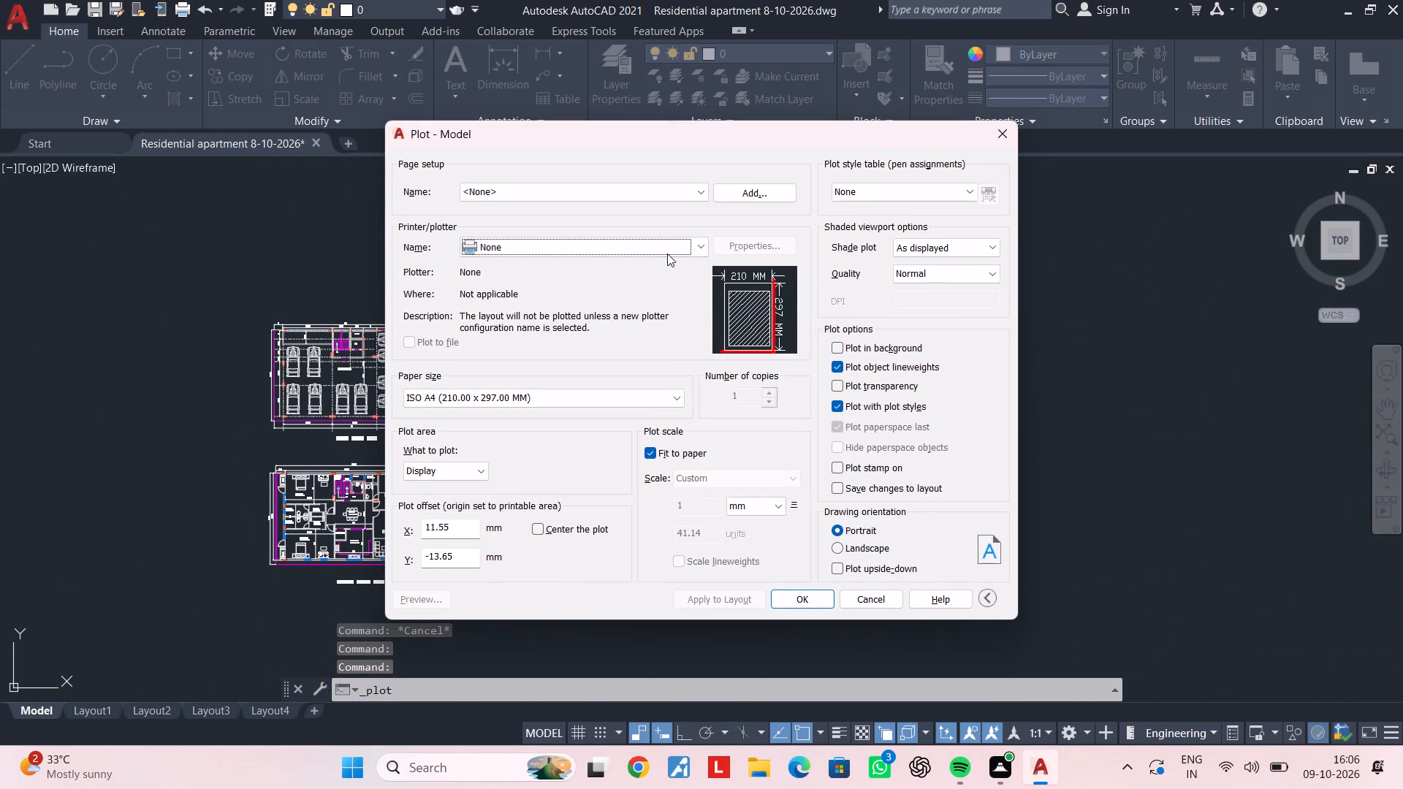
left_click(666, 247)
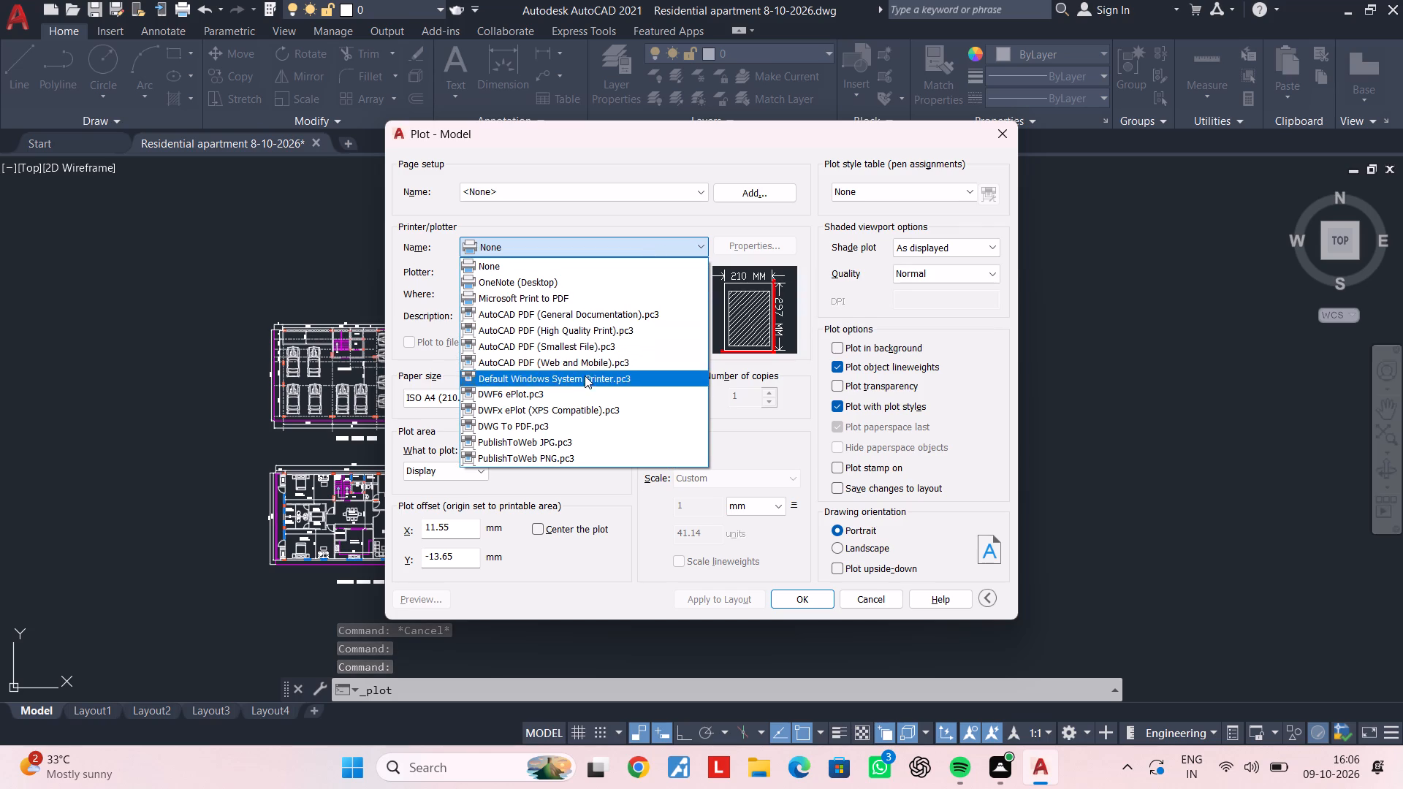
left_click(572, 425)
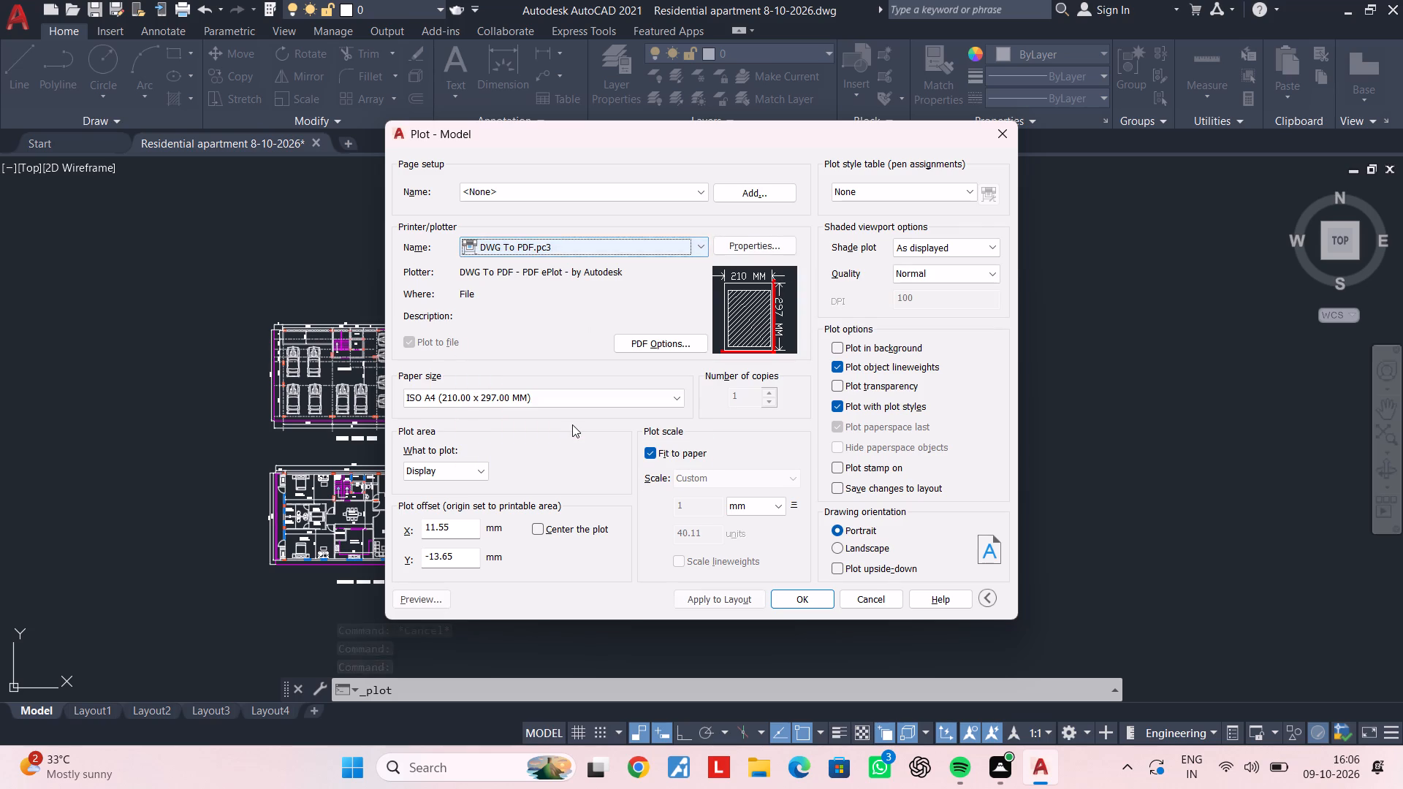
left_click(475, 473)
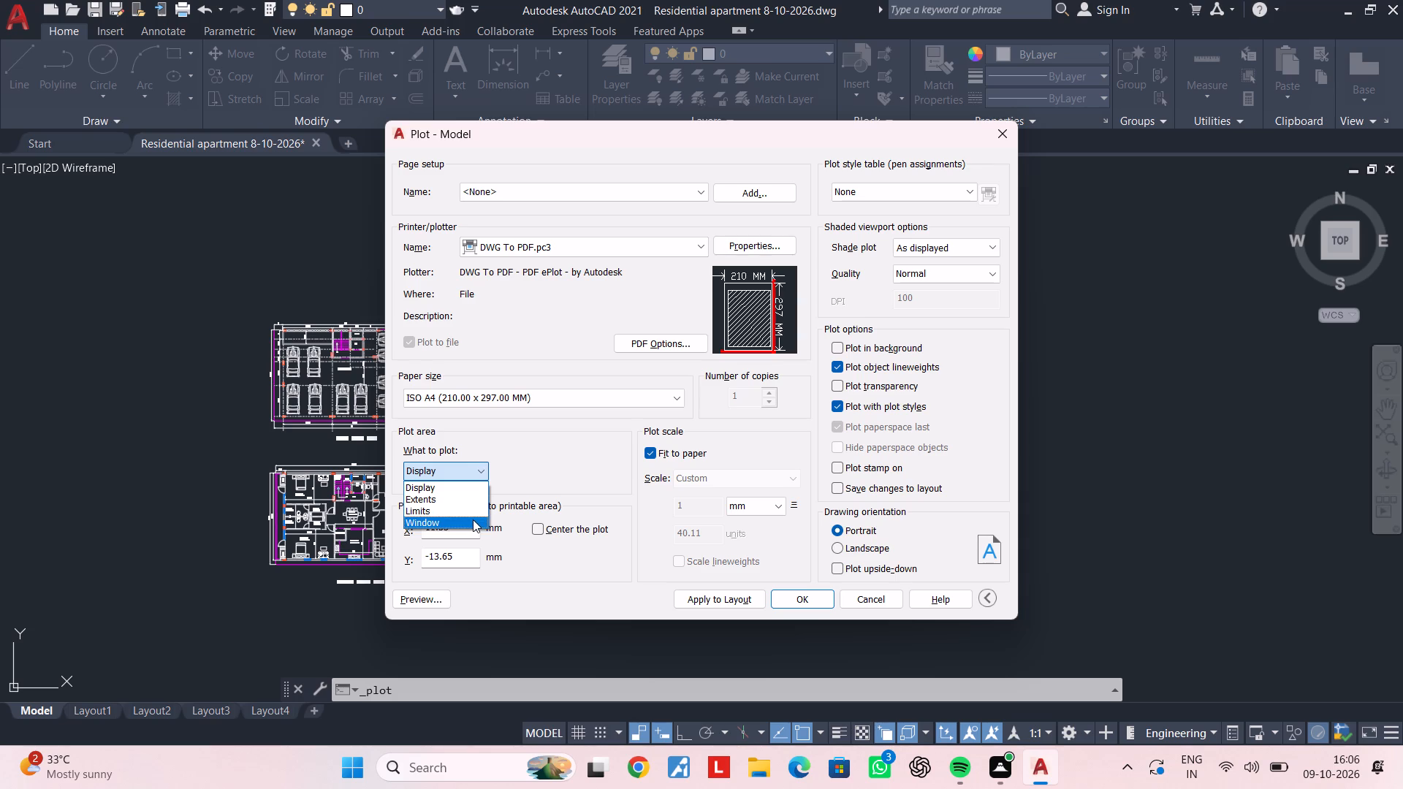
left_click(473, 519)
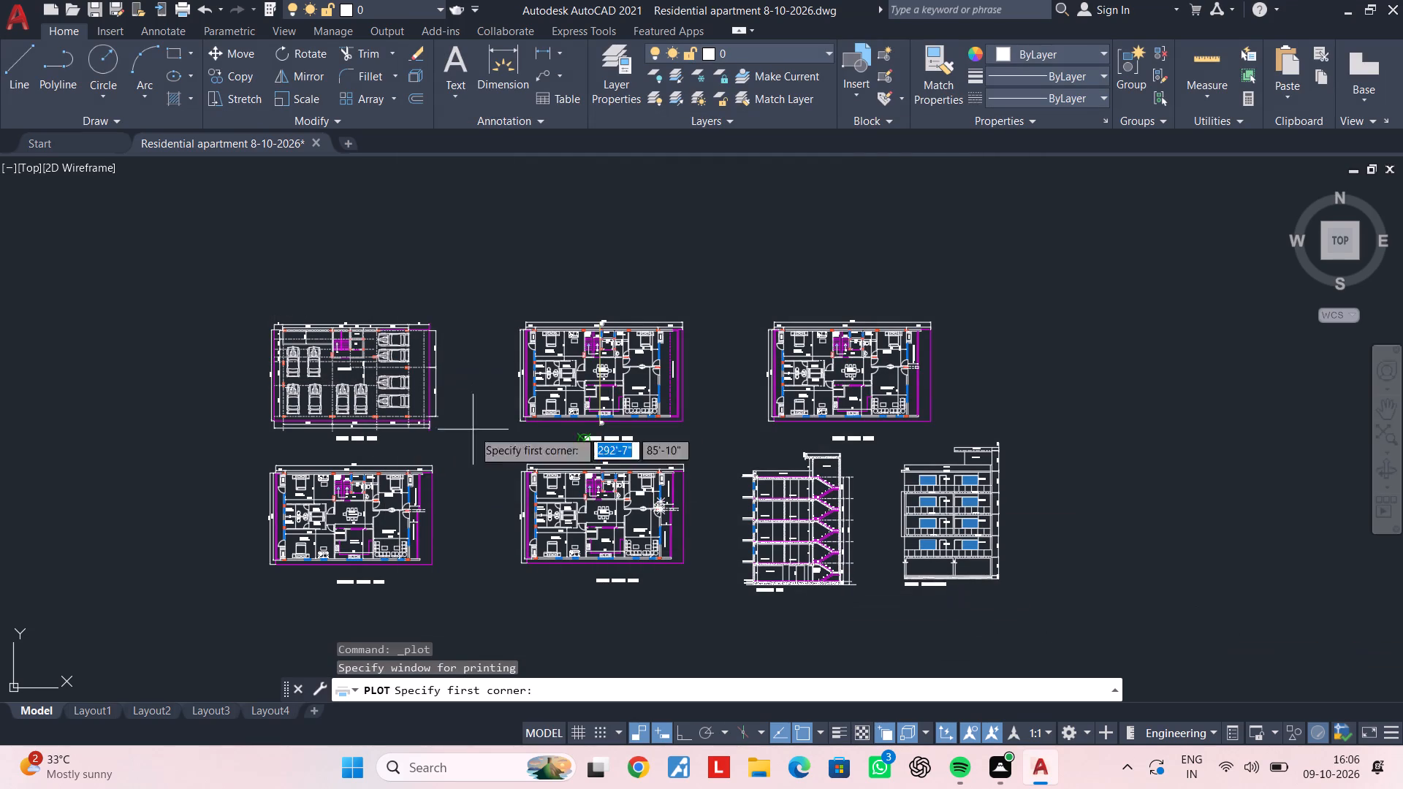
left_click(185, 269)
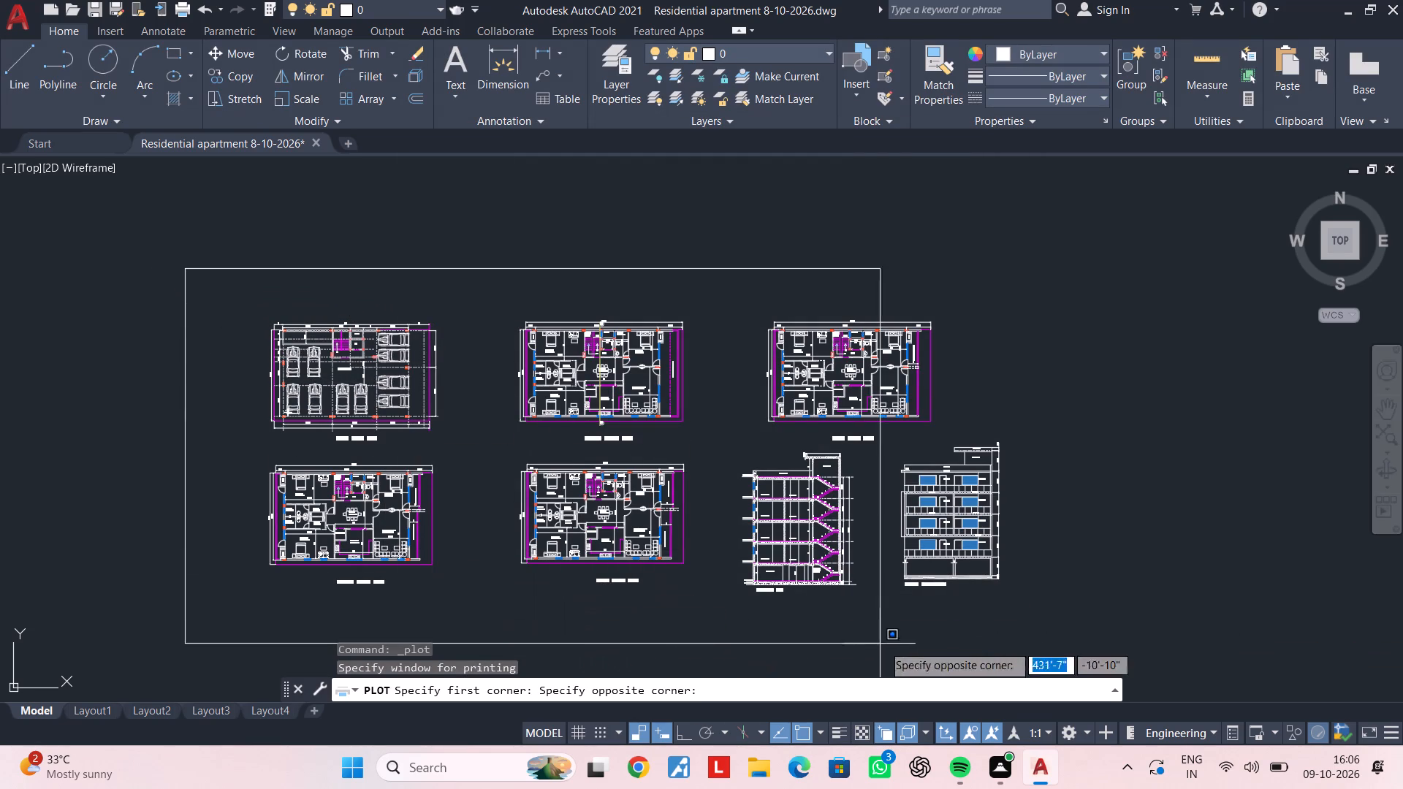
left_click(1084, 647)
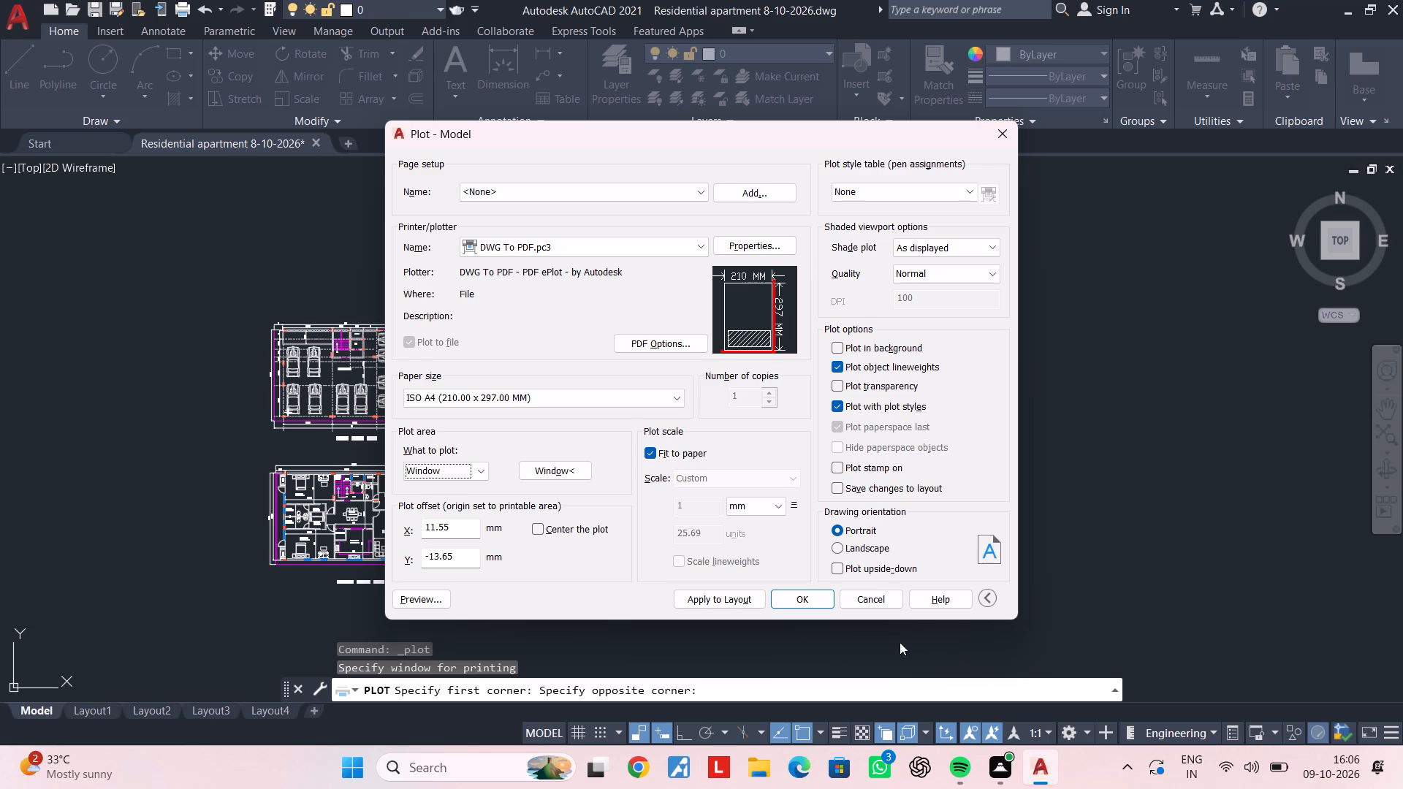
Center the plot on the paper and turn off plotting of object lineweights.
left_click(540, 531)
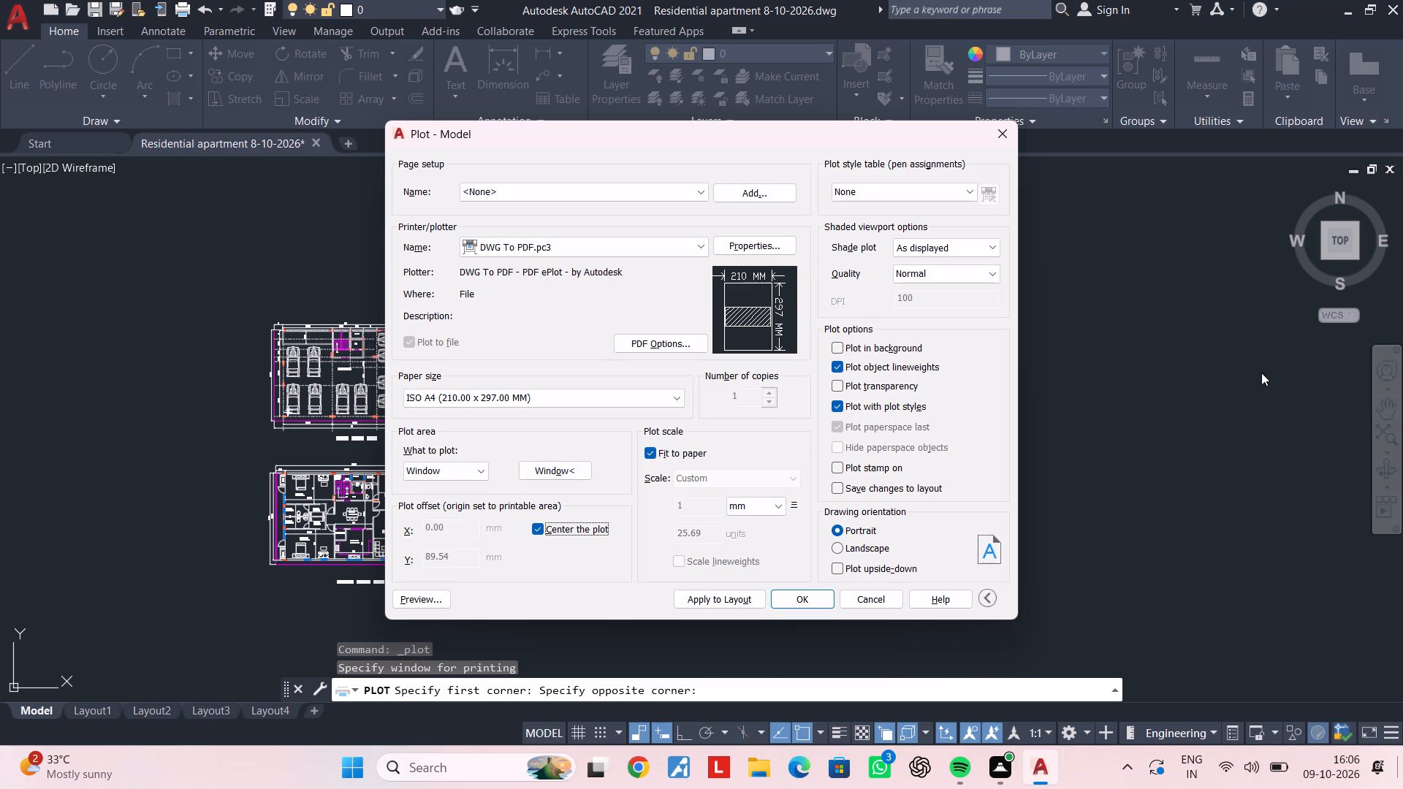
left_click(837, 360)
Preview the plot, examine the floor plans, Section-AA and front elevation up close, and return to the plot settings.
left_click(430, 599)
scroll(695, 414, "up", 3)
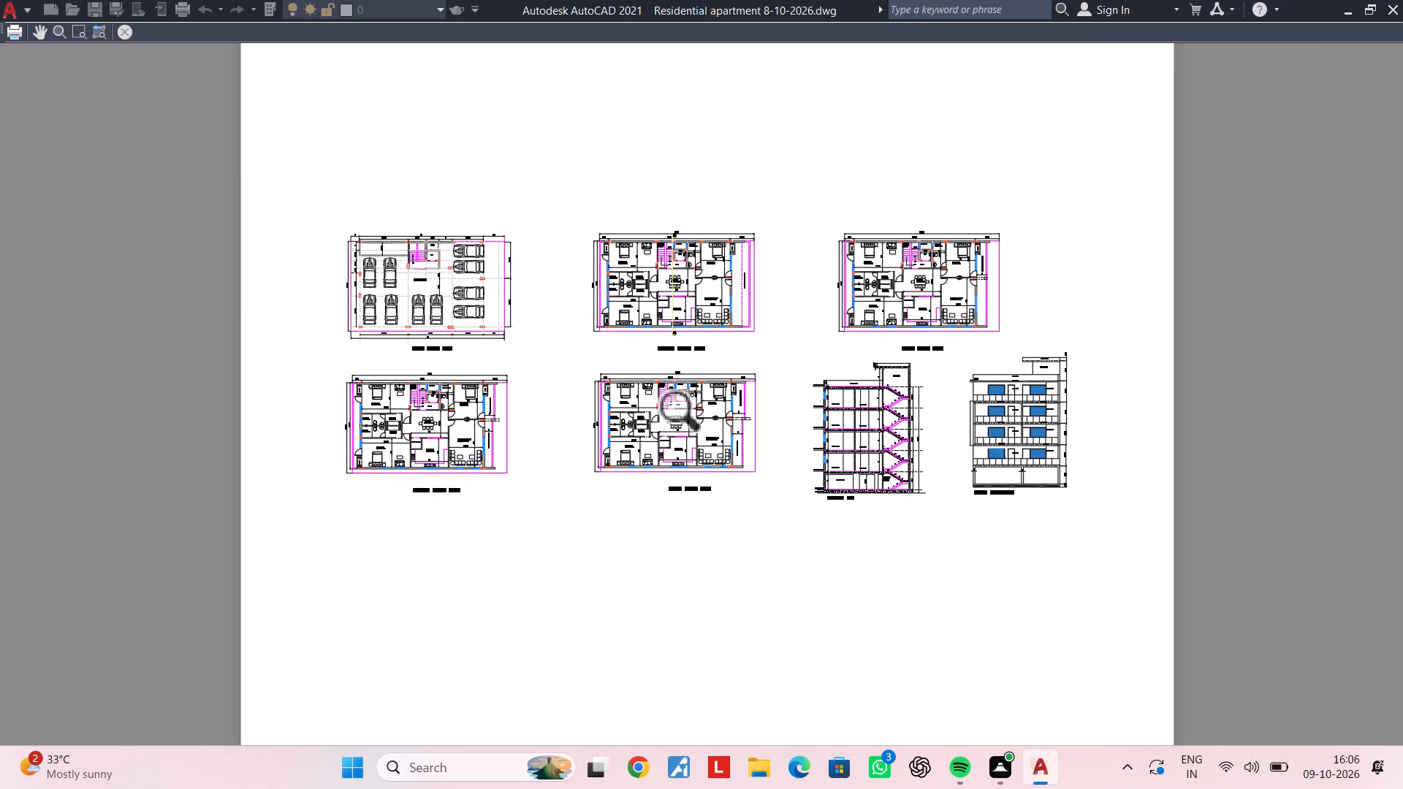
scroll(695, 414, "up", 5)
scroll(854, 471, "up", 1)
middle_click_drag(854, 470, 592, 473)
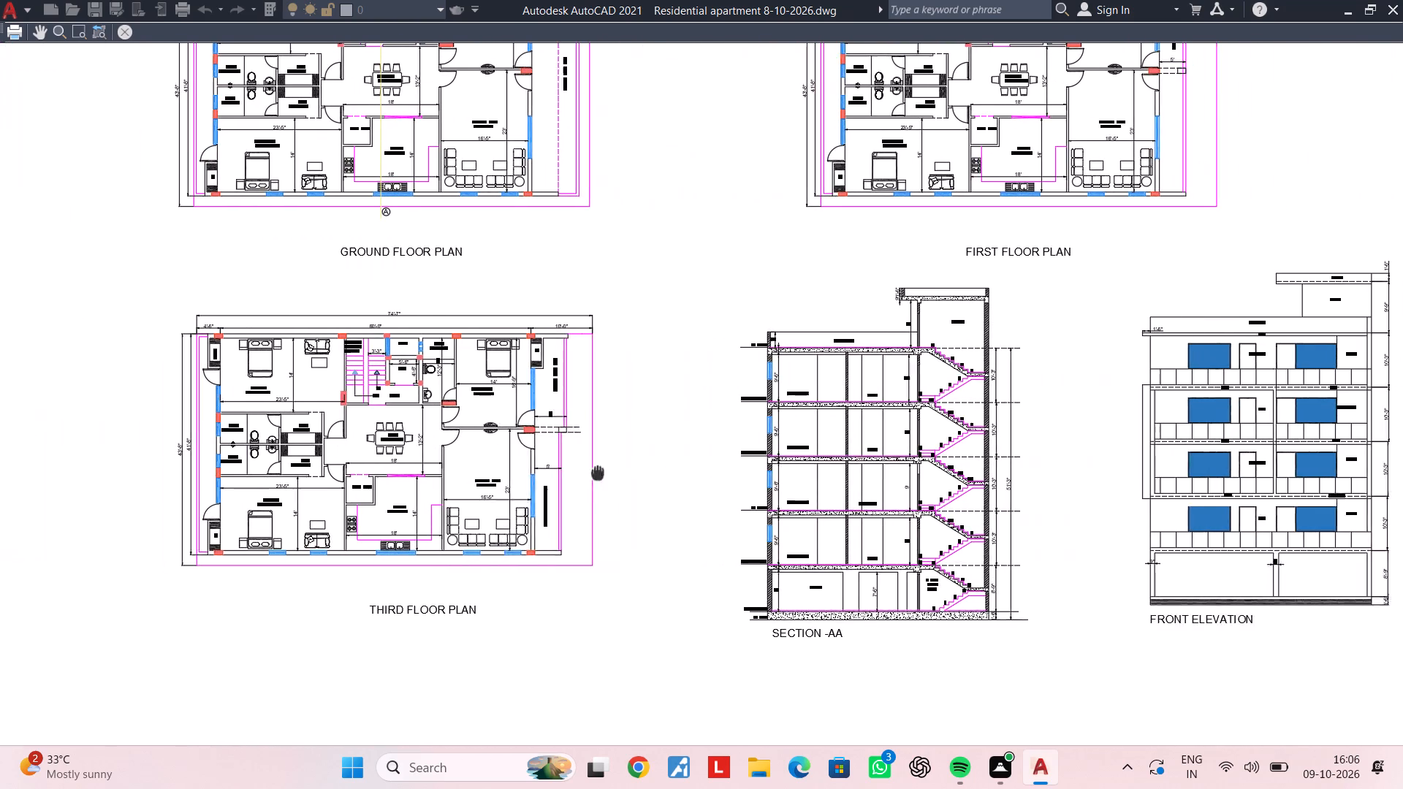
middle_click_drag(592, 473, 569, 473)
scroll(812, 519, "up", 3)
scroll(696, 506, "down", 3)
middle_click_drag(661, 502, 788, 506)
scroll(621, 417, "up", 4)
scroll(451, 403, "up", 3)
middle_click_drag(416, 403, 427, 392)
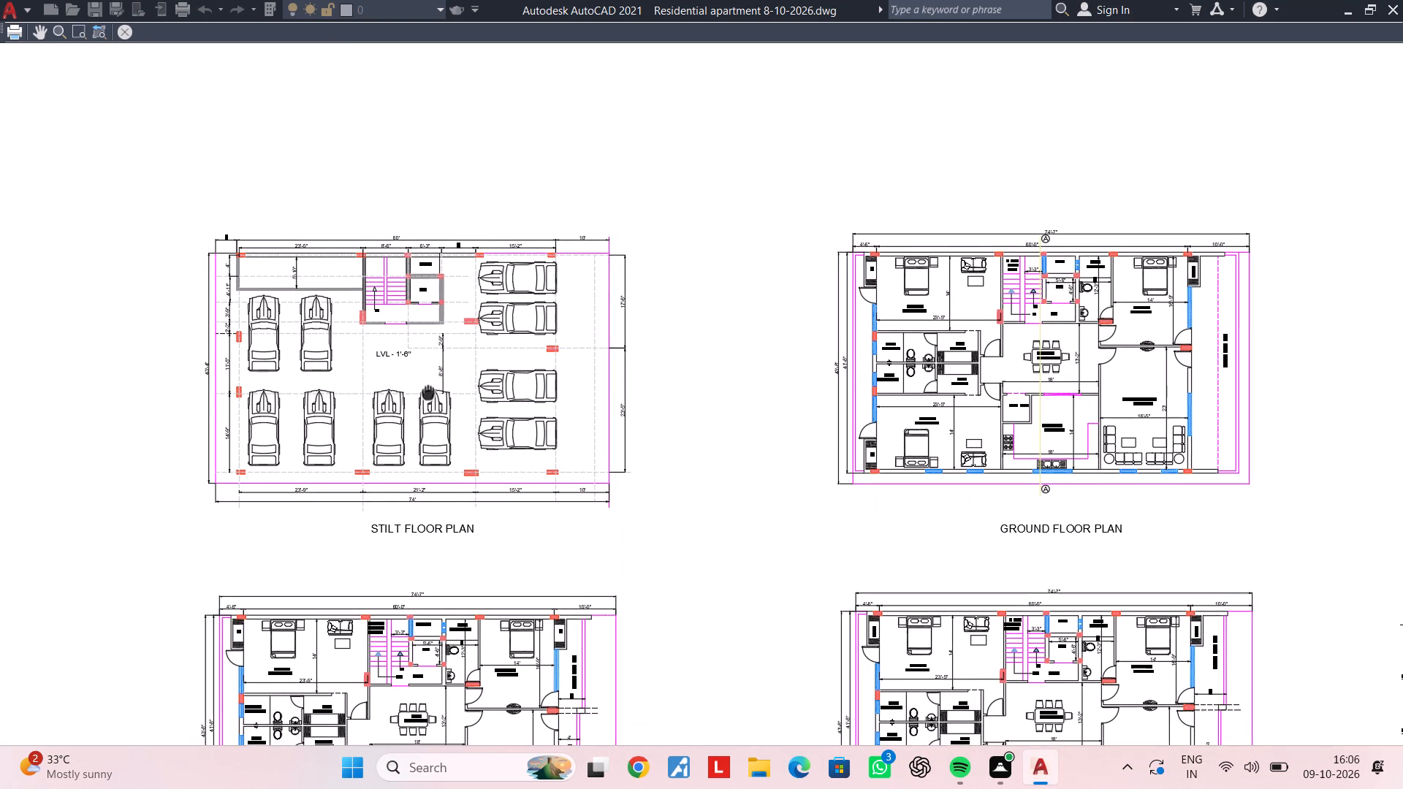
middle_click_drag(427, 392, 427, 392)
middle_click_drag(682, 381, 544, 357)
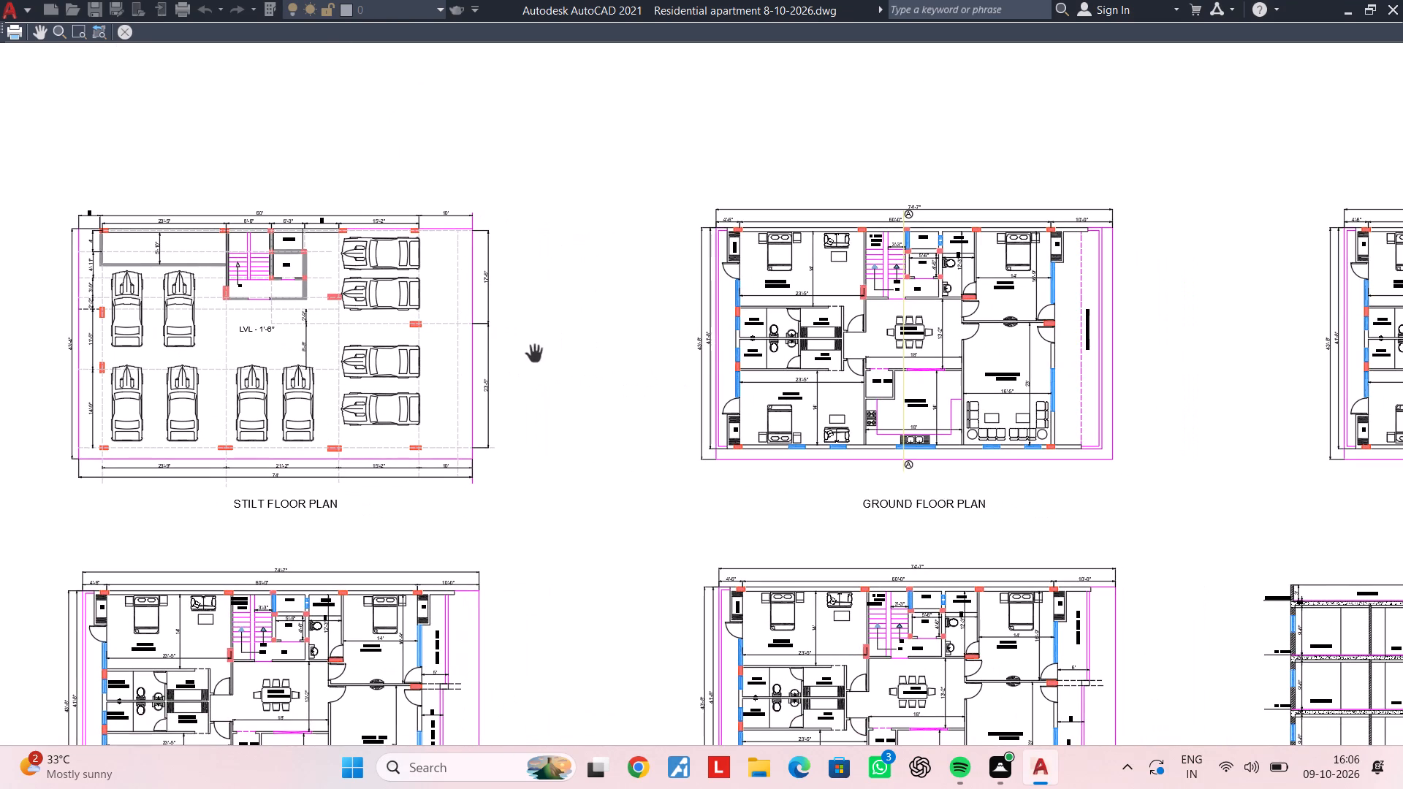
scroll(525, 376, "down", 3)
scroll(528, 378, "up", 3)
key("Escape")
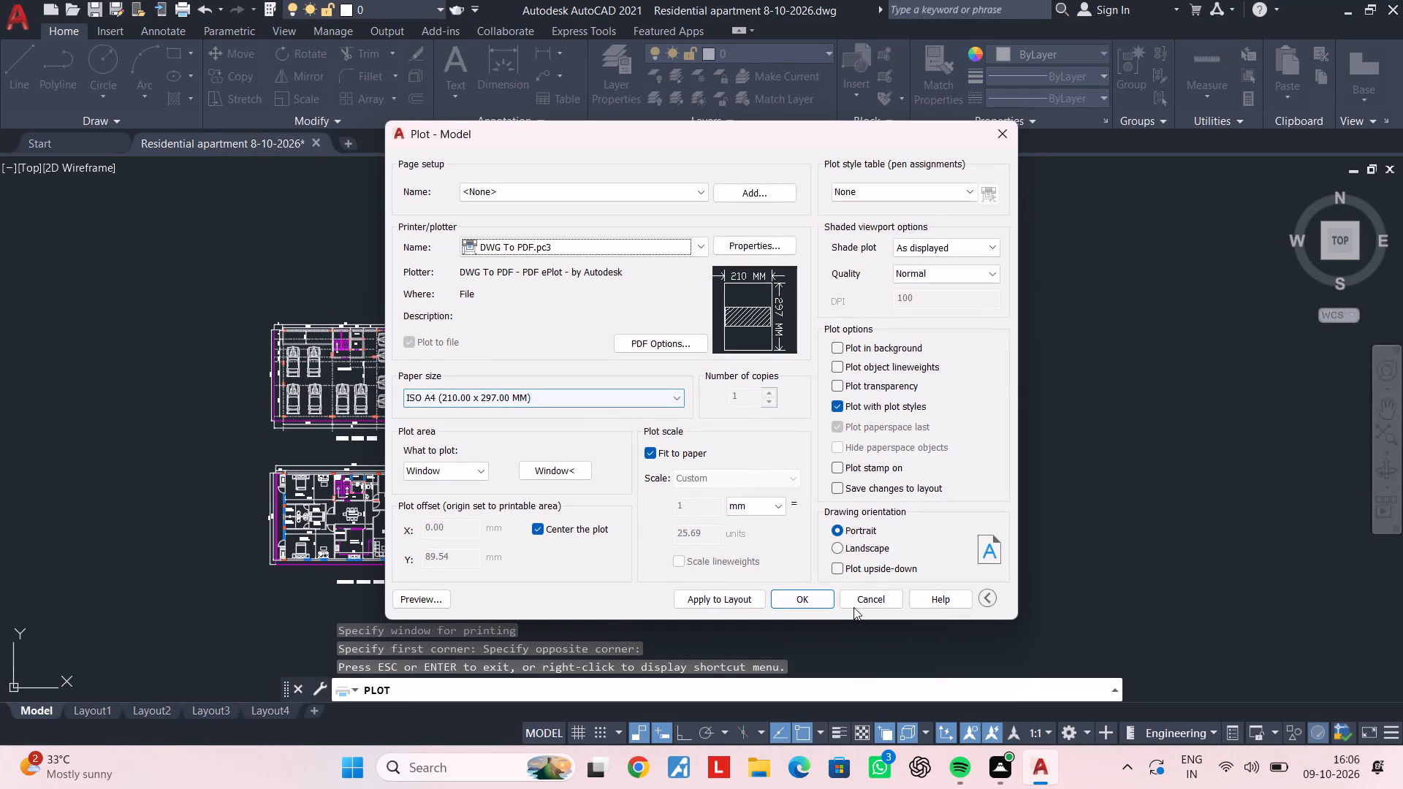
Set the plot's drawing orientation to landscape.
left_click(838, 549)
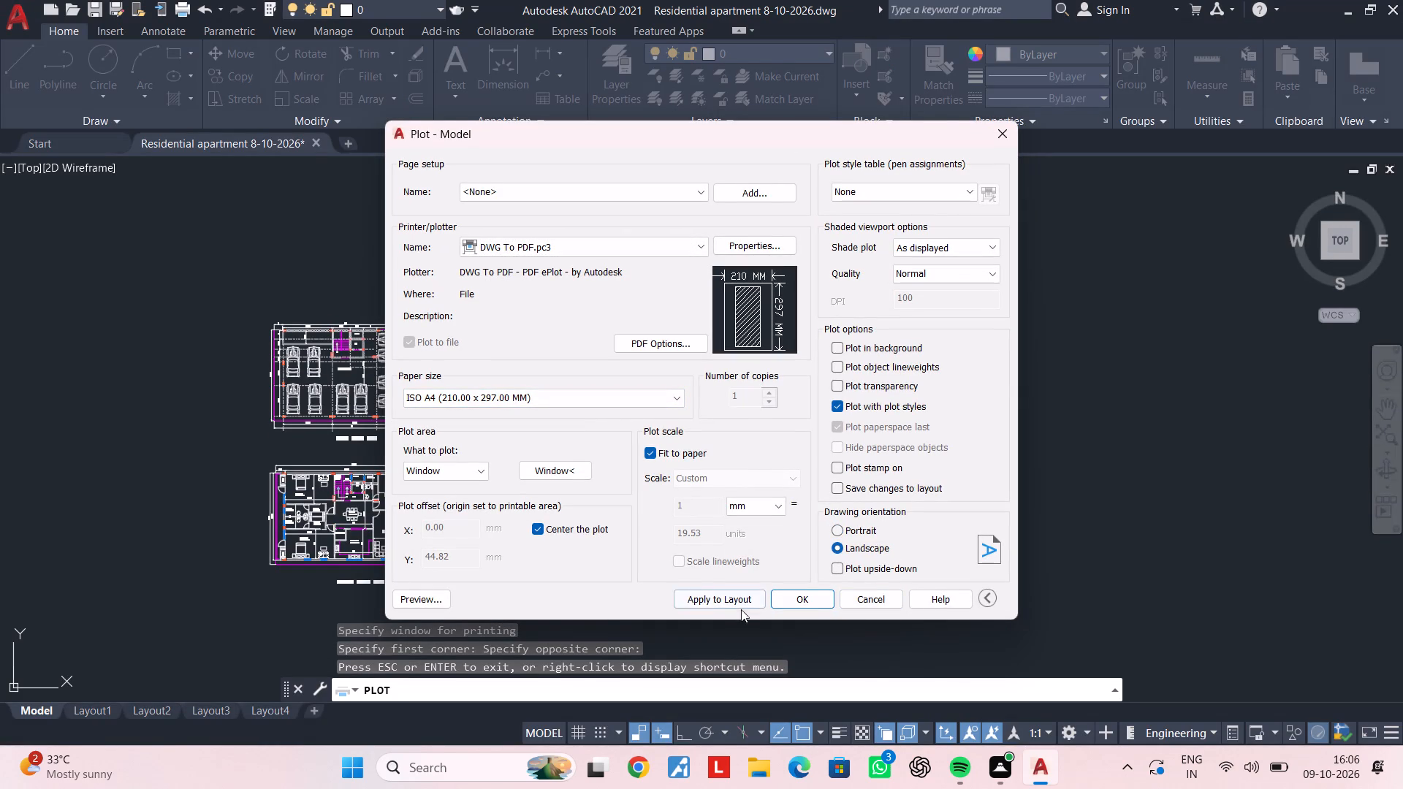
Preview the landscape plot, examine the floor plans, Section-AA and front elevation up close, and return to the plot settings.
left_click(416, 595)
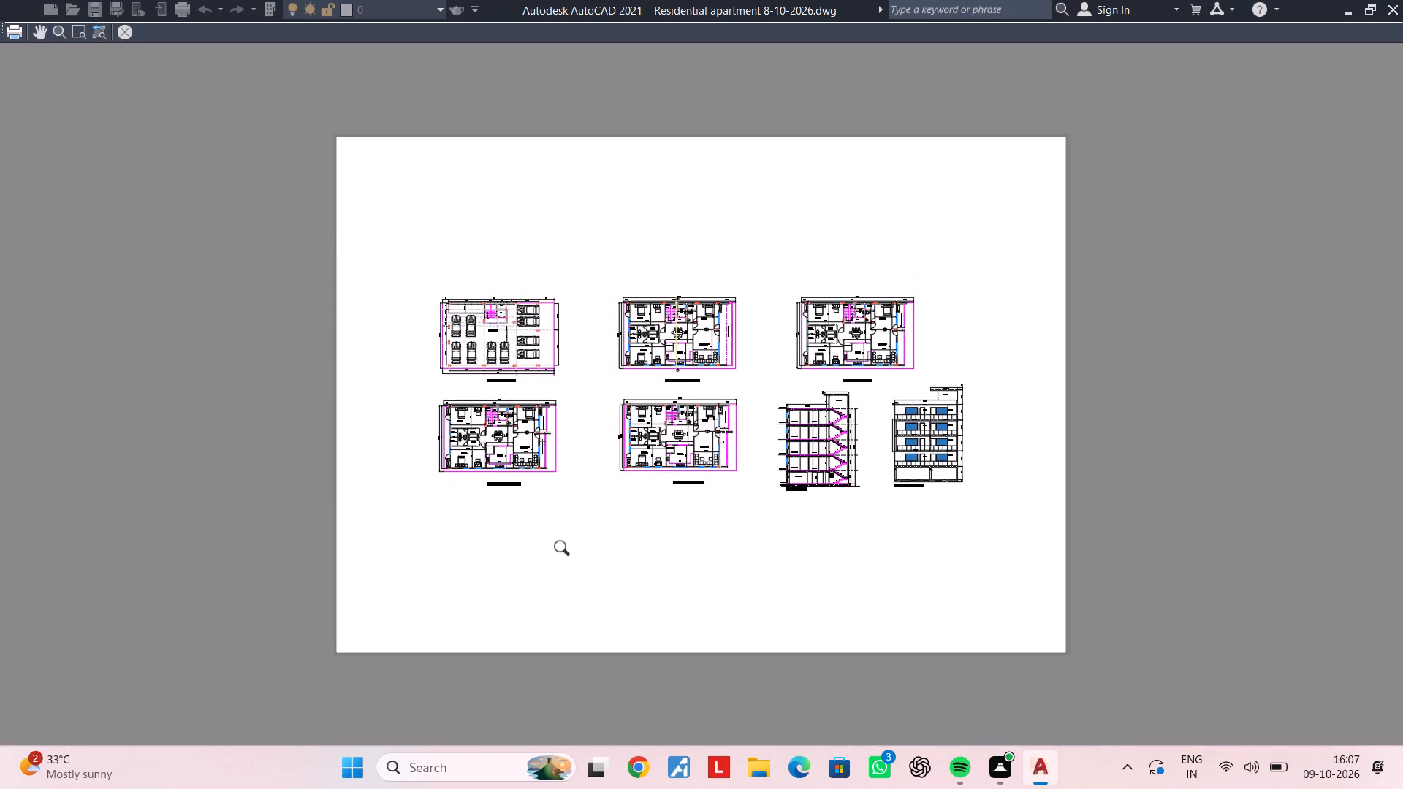
scroll(659, 455, "up", 8)
middle_click_drag(743, 450, 421, 497)
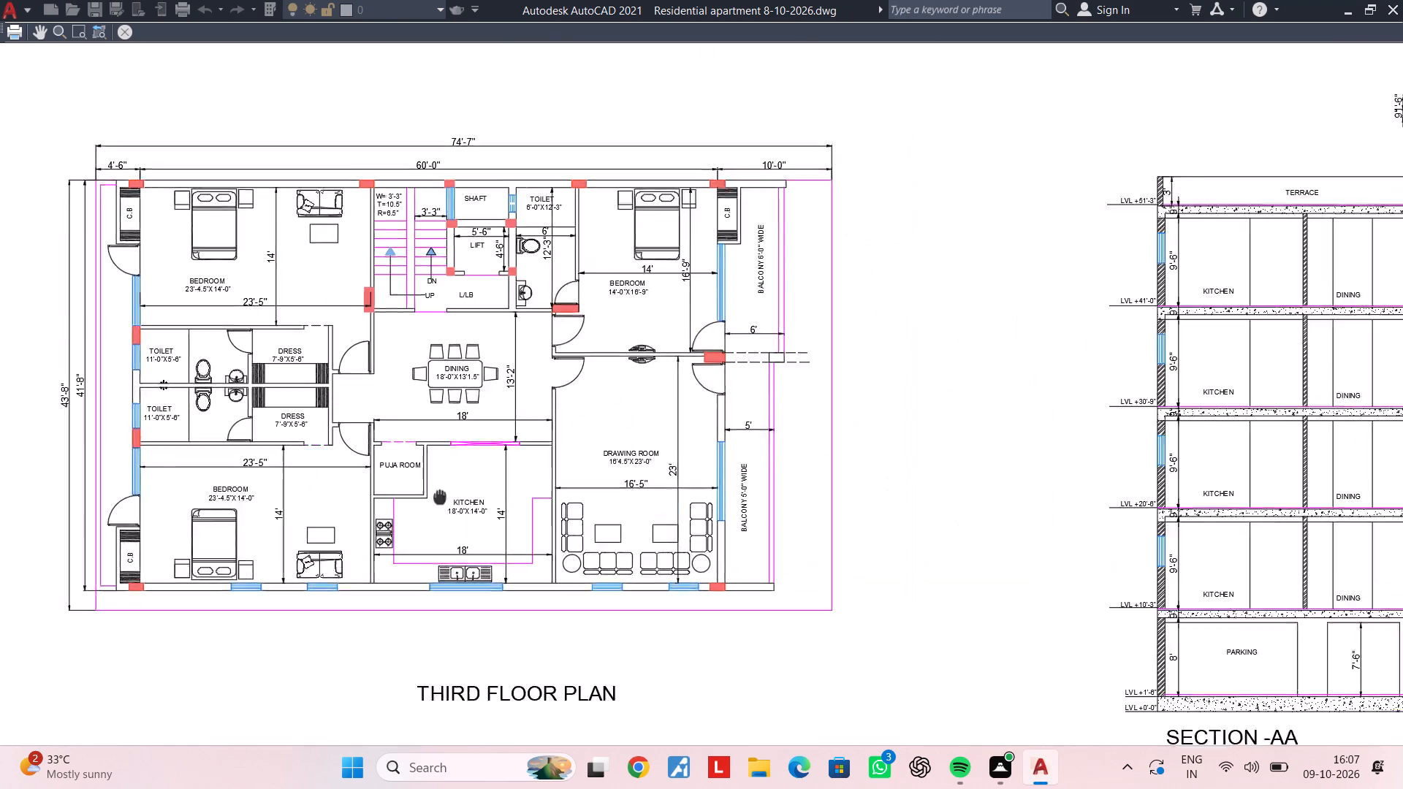
middle_click_drag(421, 497, 304, 500)
middle_click_drag(1030, 496, 444, 495)
scroll(837, 495, "up", 3)
middle_click_drag(1014, 500, 168, 491)
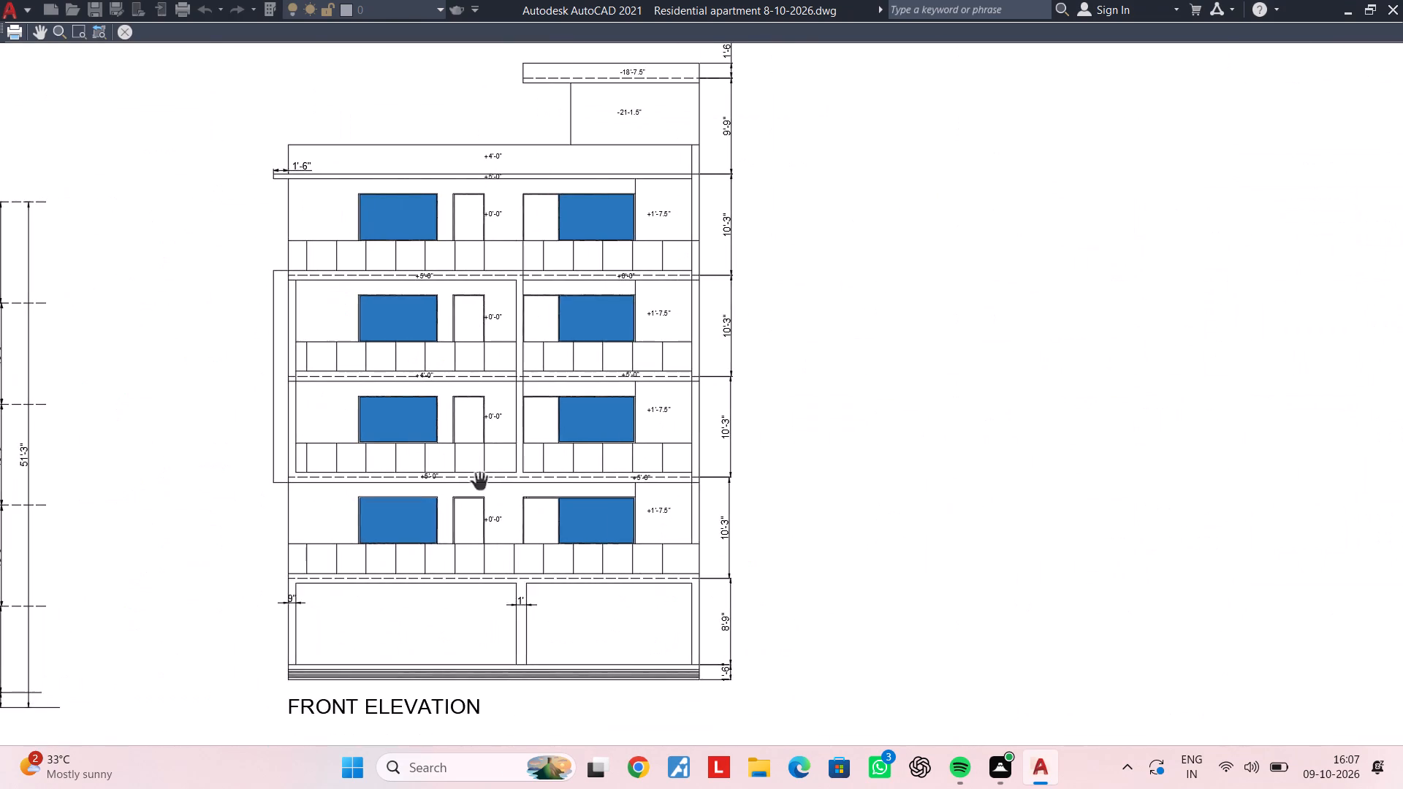
scroll(417, 456, "down", 3)
middle_click_drag(380, 444, 713, 788)
scroll(723, 575, "up", 4)
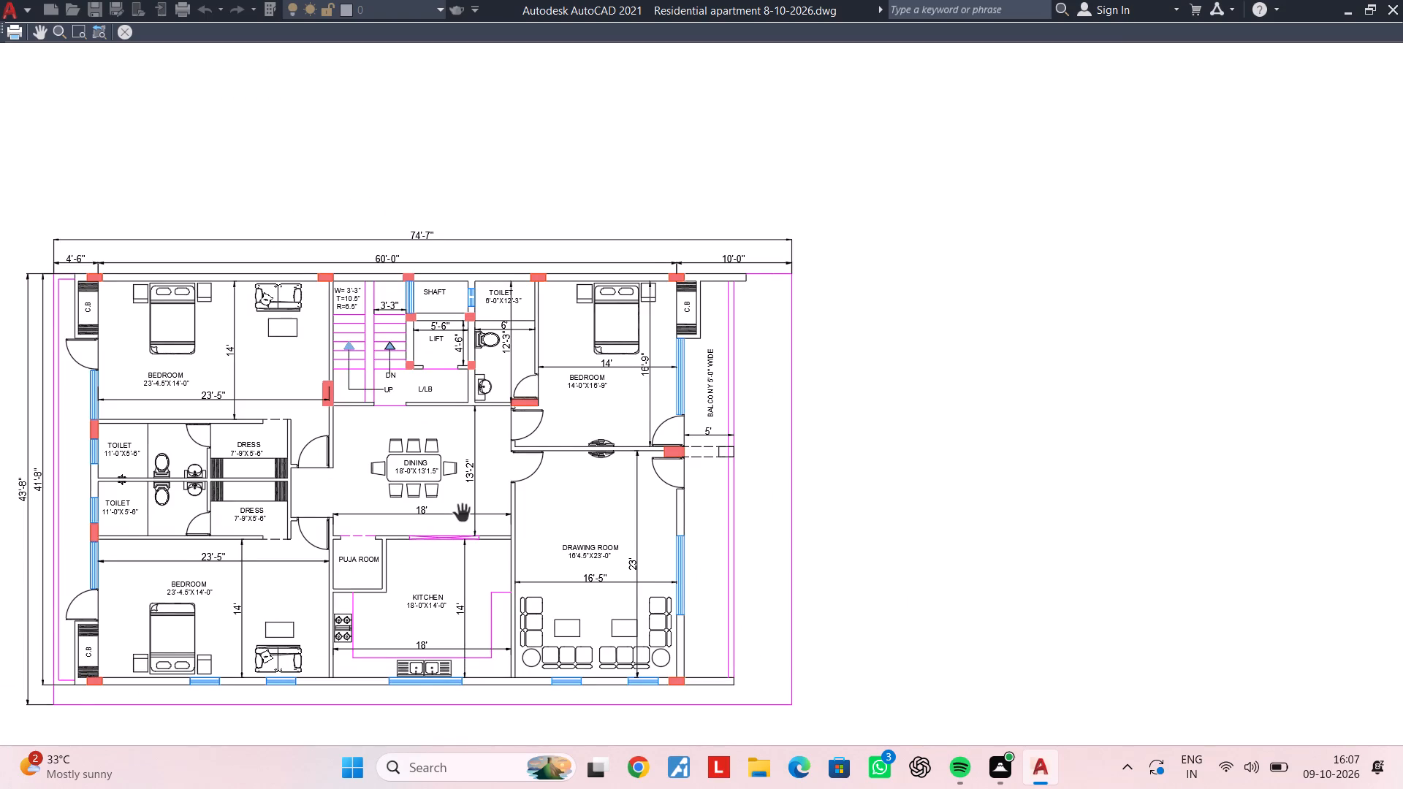
middle_click_drag(458, 512, 716, 510)
middle_click_drag(557, 500, 1033, 498)
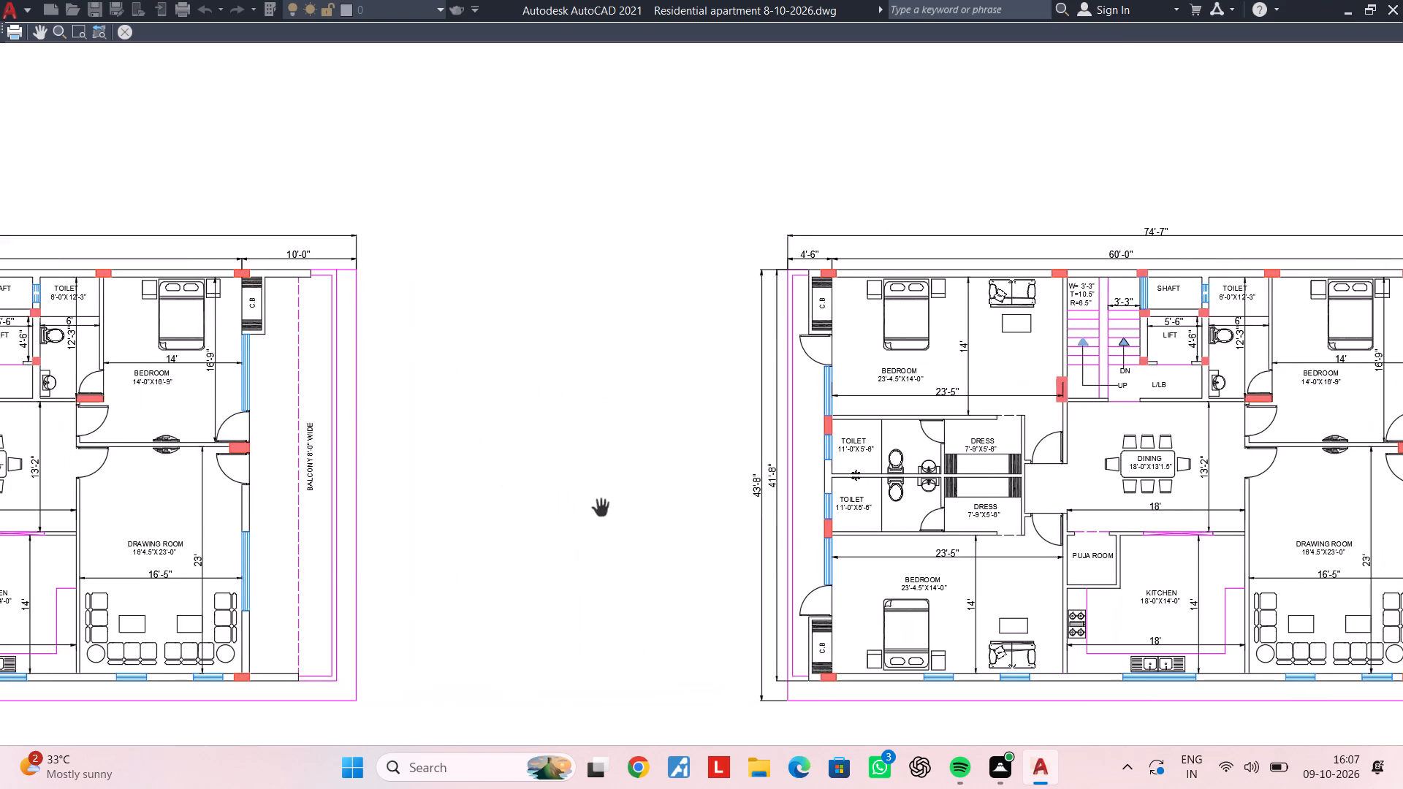
scroll(600, 508, "down", 2)
middle_click_drag(611, 508, 1080, 479)
scroll(722, 512, "up", 4)
middle_click_drag(518, 479, 970, 473)
middle_click_drag(452, 476, 881, 476)
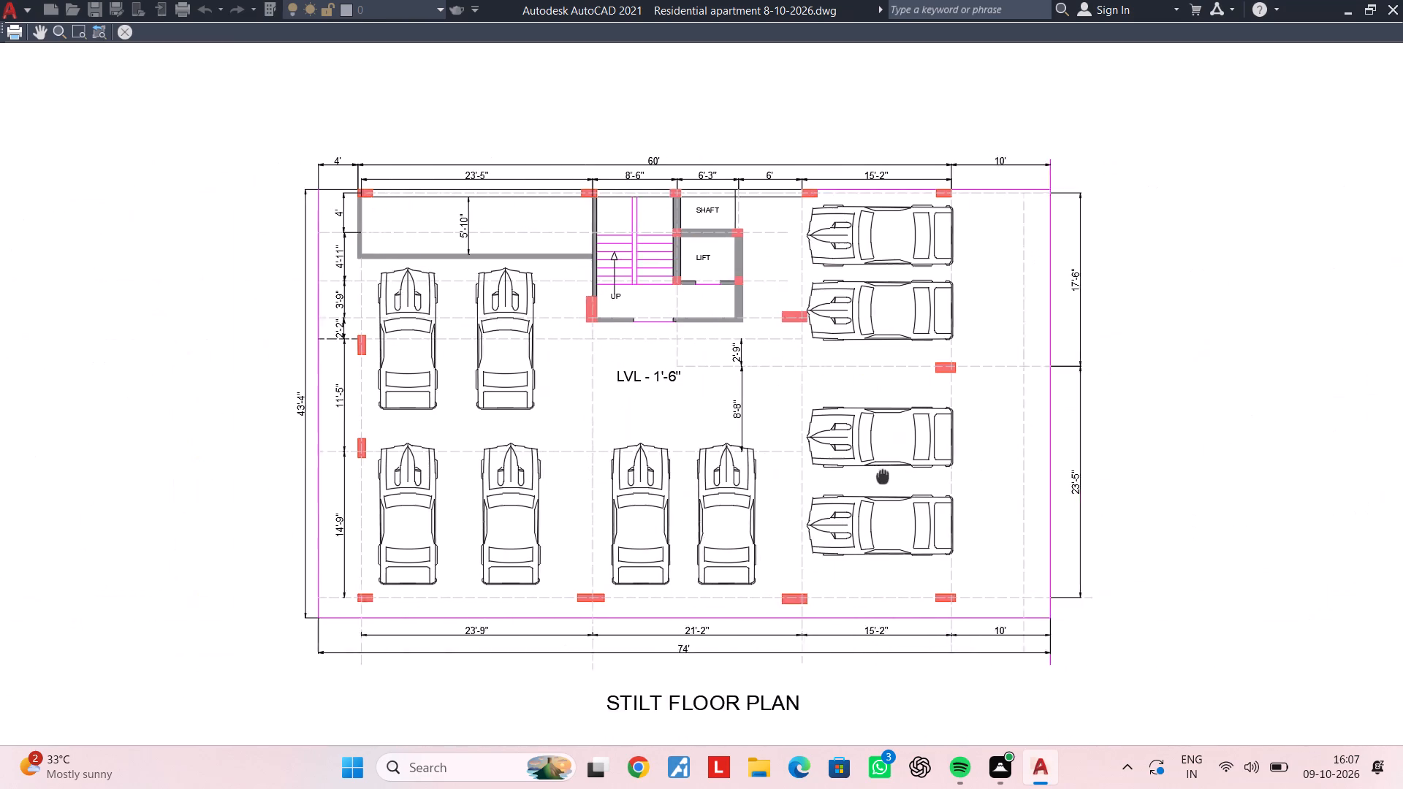
middle_click_drag(881, 476, 965, 476)
scroll(789, 373, "up", 4)
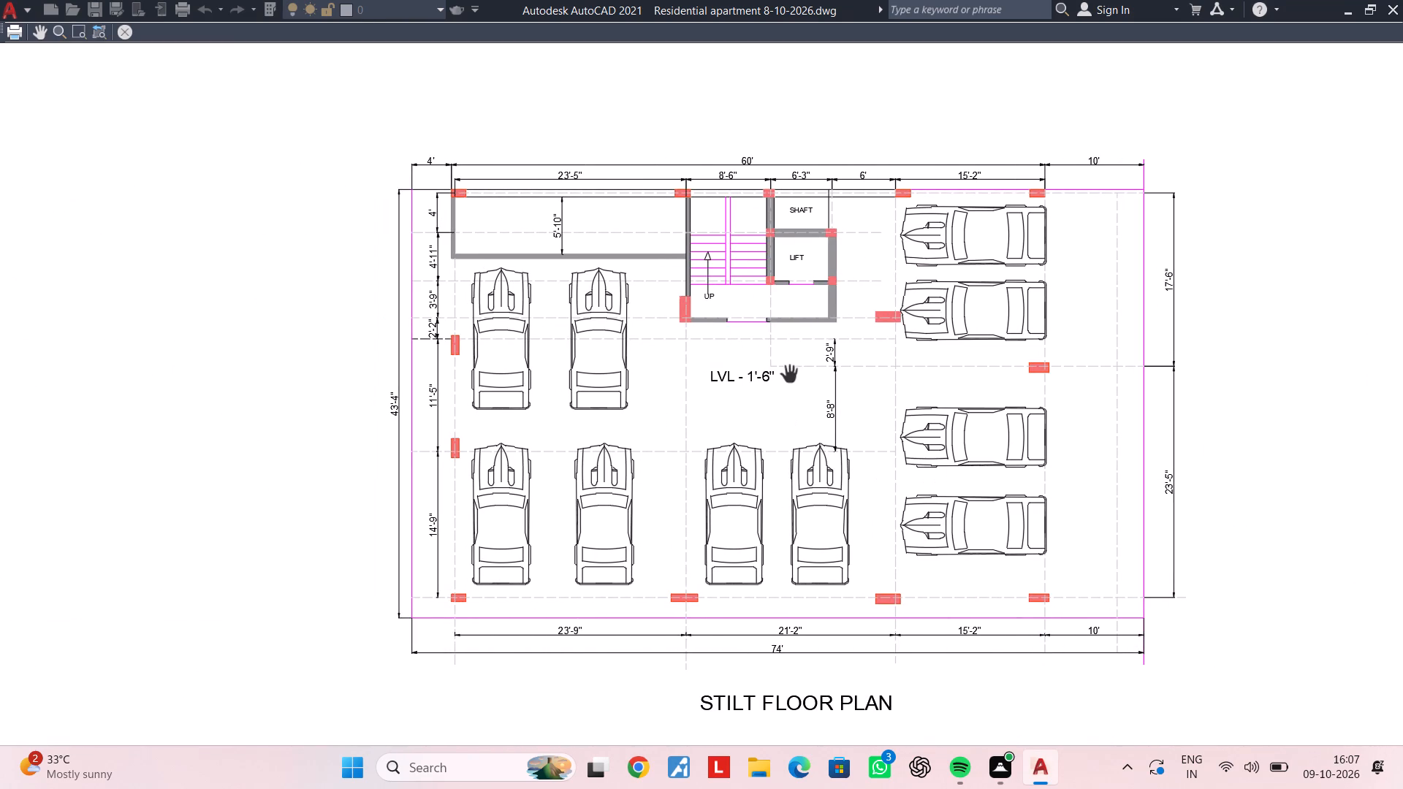
scroll(796, 388, "down", 4)
middle_click_drag(965, 424, 731, 352)
scroll(715, 385, "up", 7)
middle_click_drag(720, 418, 769, 389)
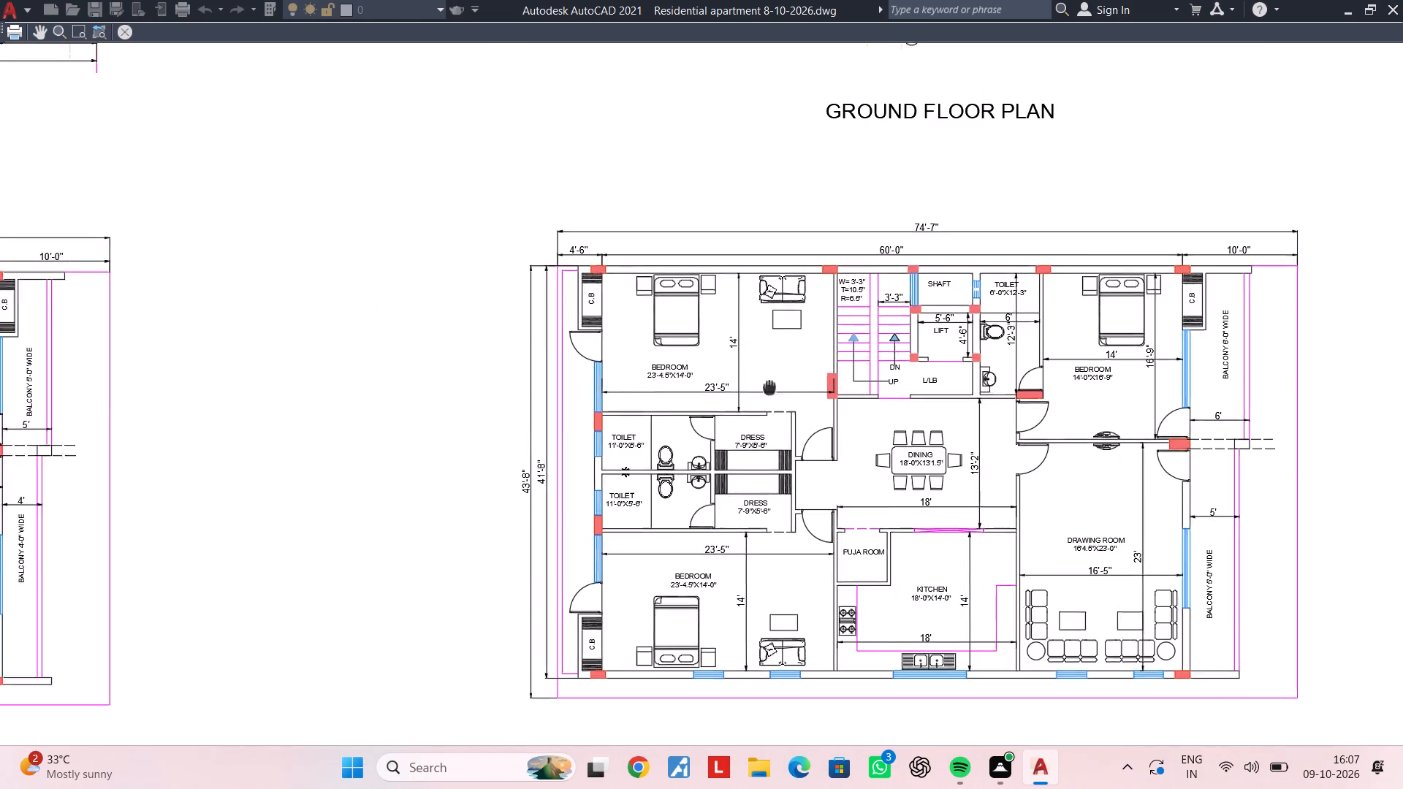
middle_click_drag(769, 389, 862, 359)
middle_click_drag(606, 389, 845, 328)
middle_click_drag(463, 395, 938, 391)
scroll(576, 474, "up", 2)
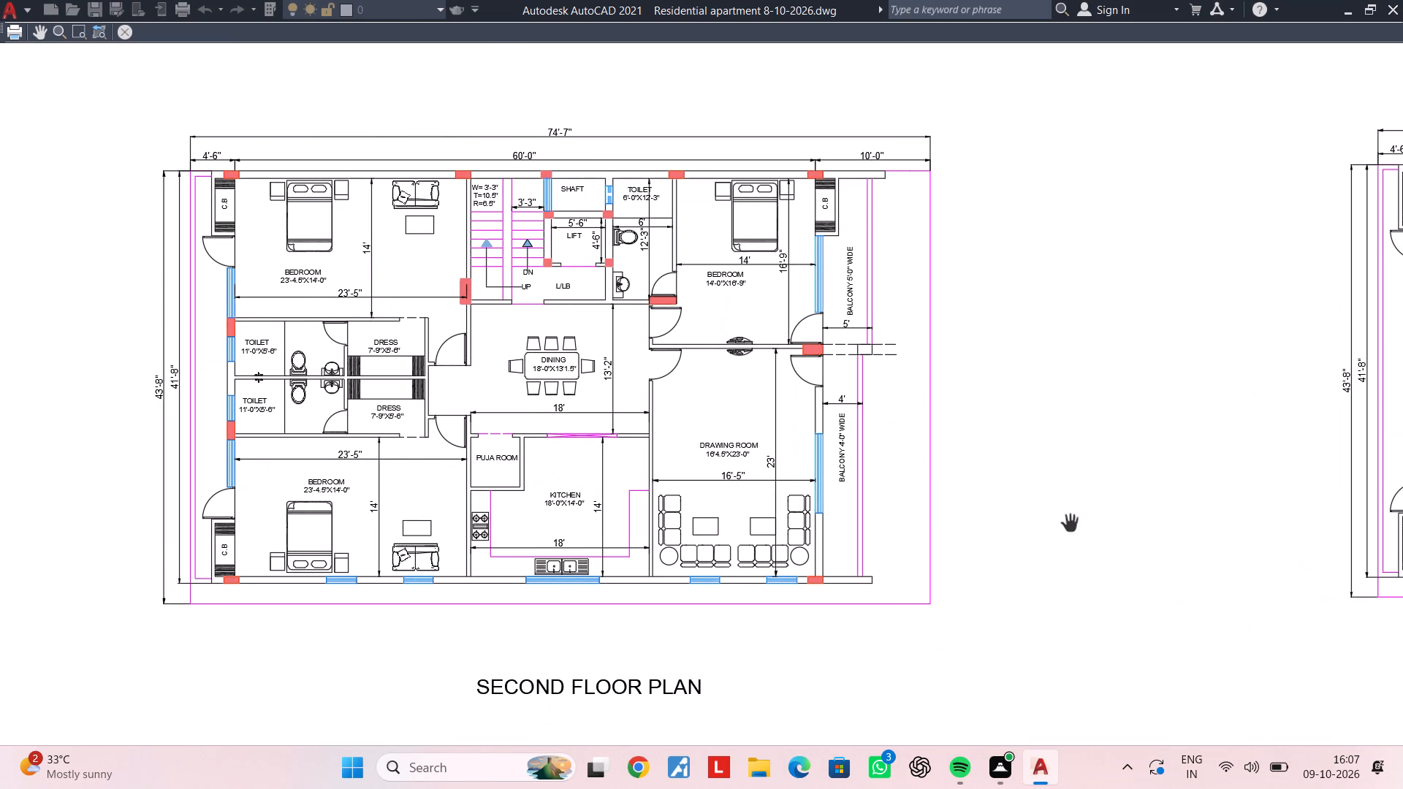
middle_click_drag(1074, 525, 349, 521)
middle_click_drag(1050, 531, 301, 499)
middle_click_drag(919, 515, 135, 445)
scroll(852, 506, "down", 1)
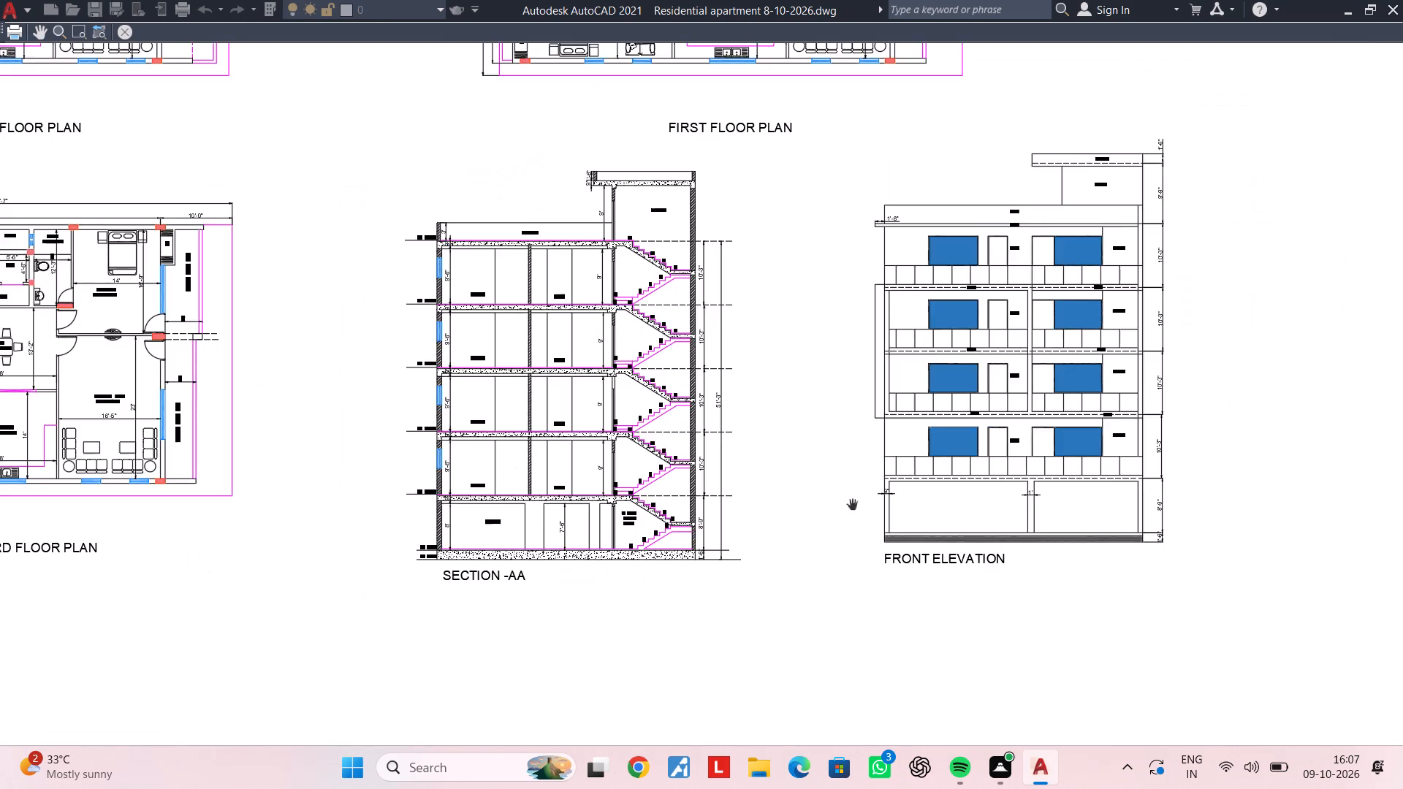
middle_click_drag(852, 506, 833, 731)
middle_click_drag(804, 465, 832, 615)
scroll(724, 397, "up", 3)
middle_click_drag(448, 362, 921, 430)
middle_click_drag(819, 406, 865, 409)
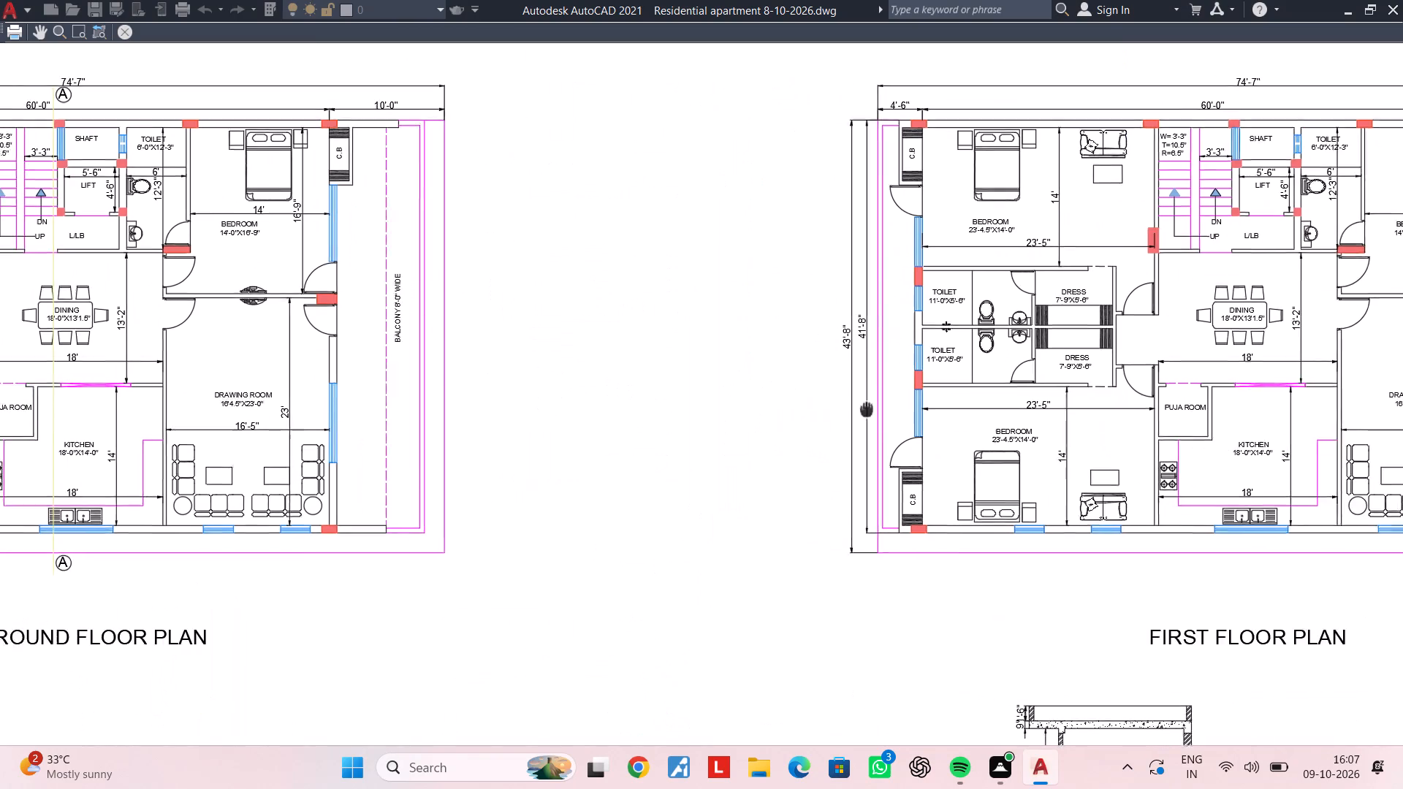
middle_click_drag(865, 409, 962, 411)
scroll(617, 402, "down", 3)
middle_click_drag(647, 404, 802, 387)
key("Escape")
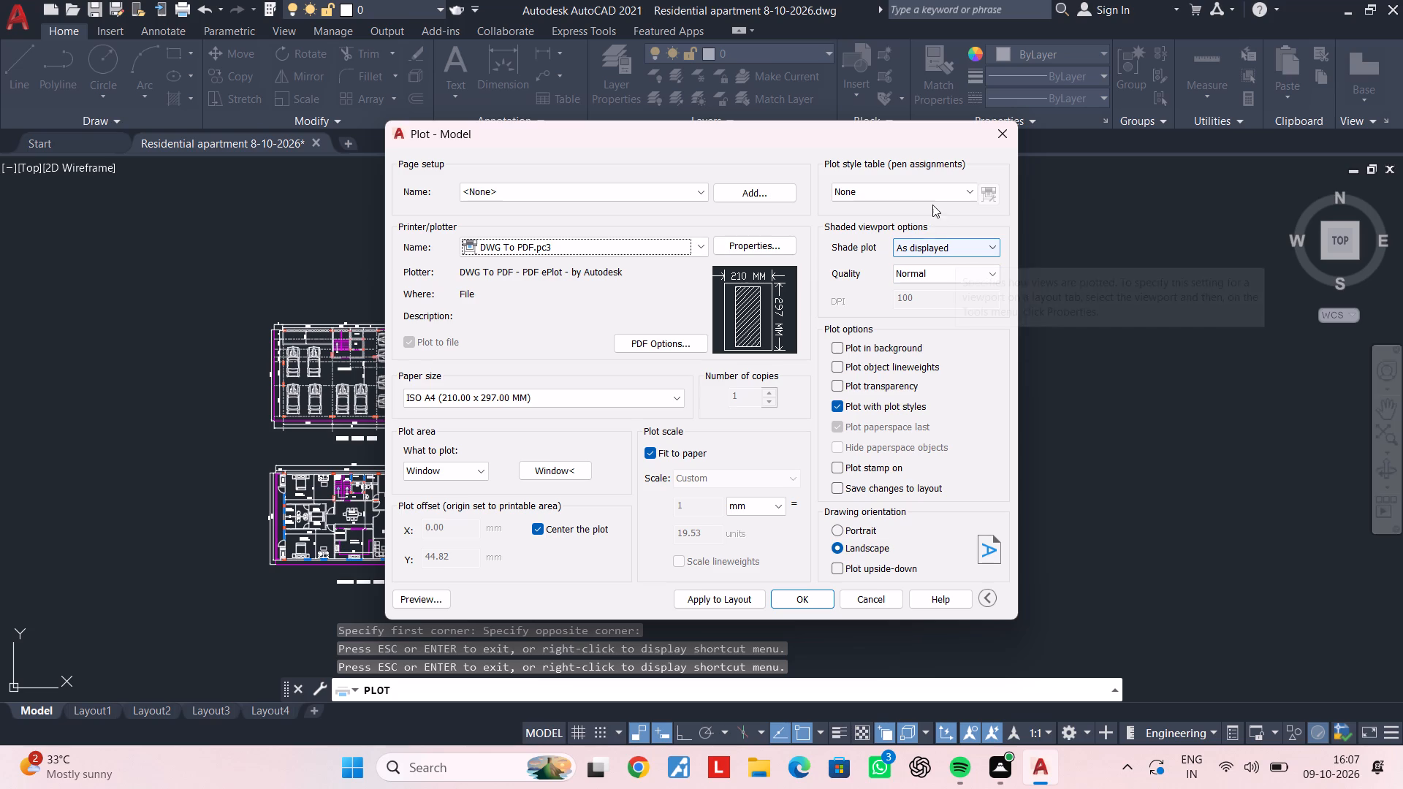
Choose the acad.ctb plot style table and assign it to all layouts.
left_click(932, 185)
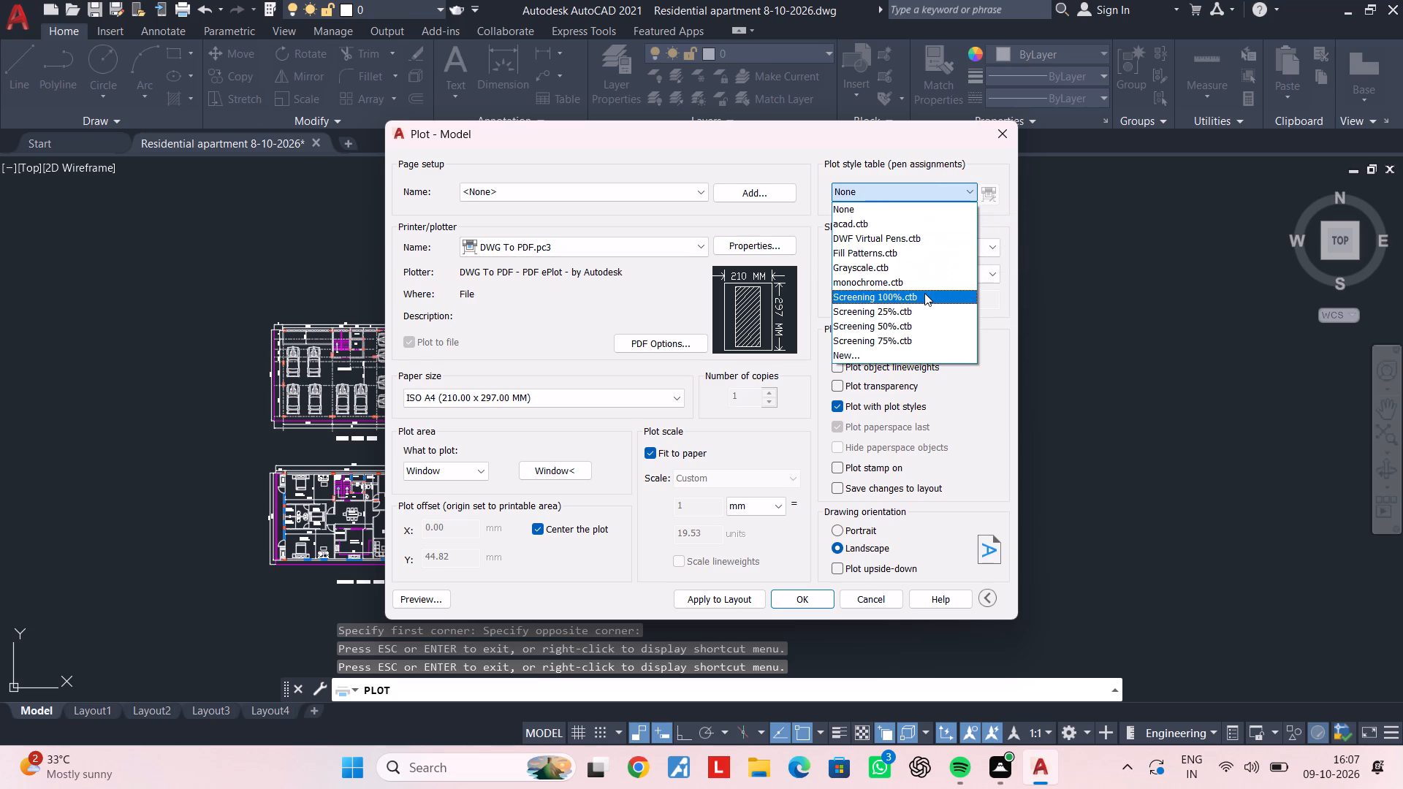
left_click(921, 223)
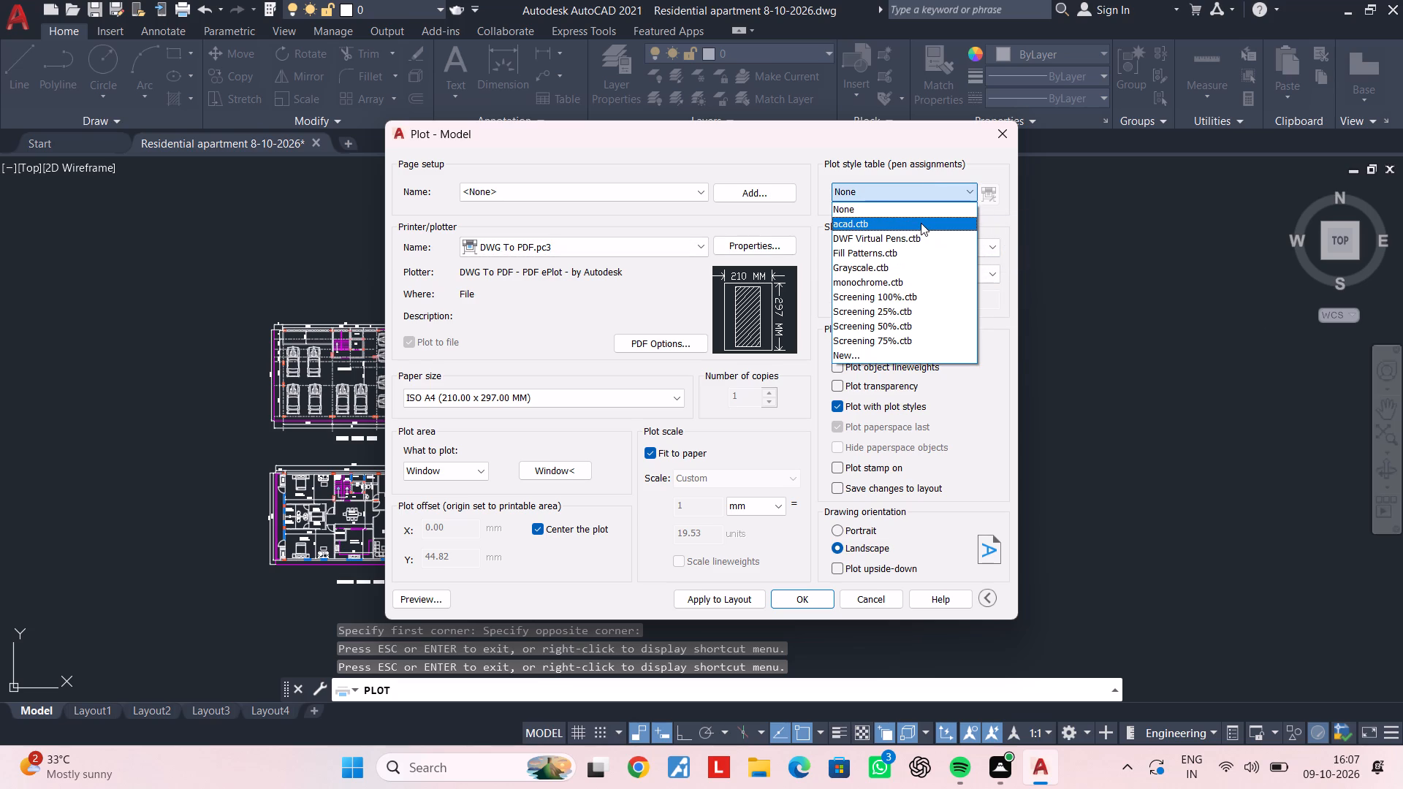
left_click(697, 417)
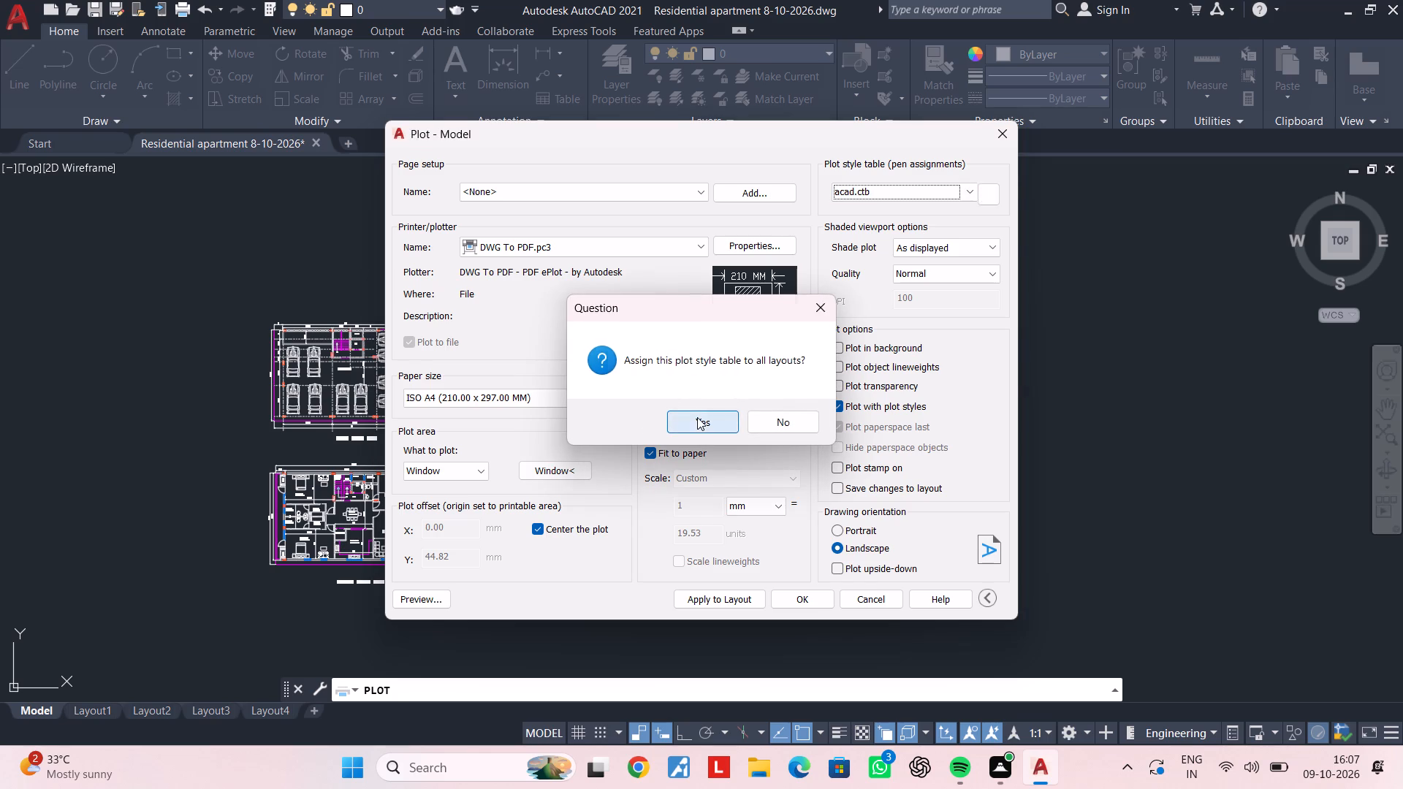
Preview the plot with acad.ctb, examine the text and linework of the plans and section up close, and leave the plot setup without plotting.
left_click(416, 598)
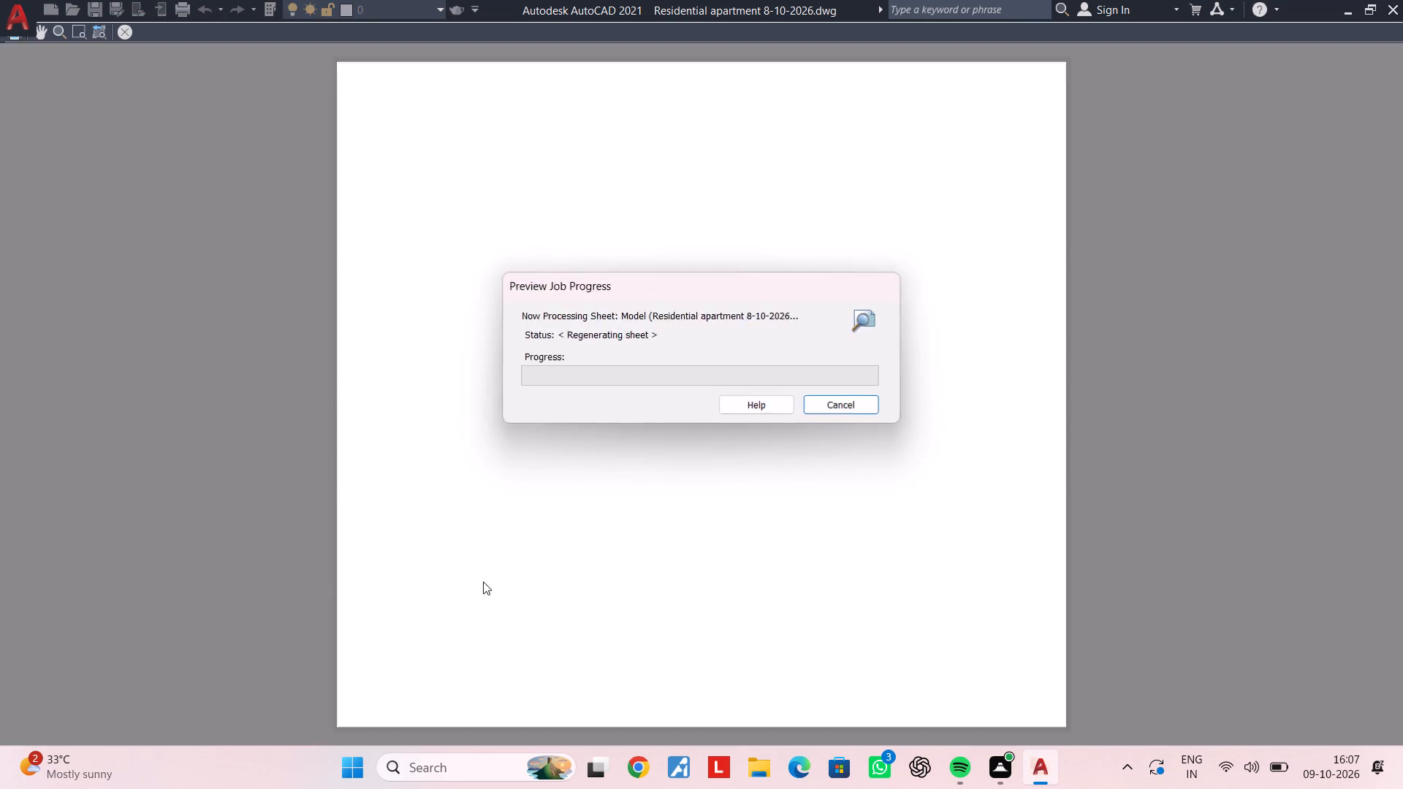
scroll(680, 441, "up", 7)
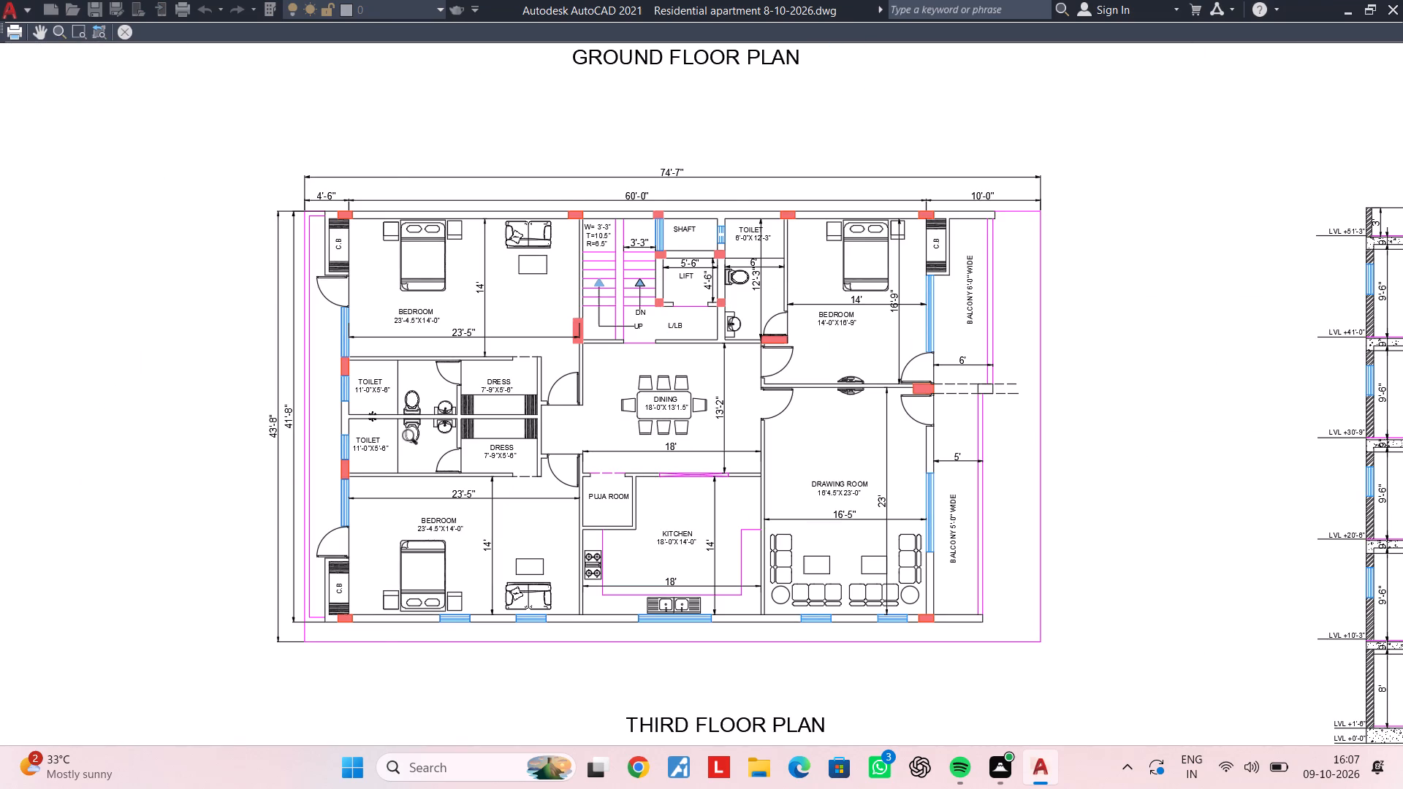
scroll(414, 439, "up", 1)
middle_click_drag(414, 439, 900, 481)
middle_click_drag(444, 413, 790, 458)
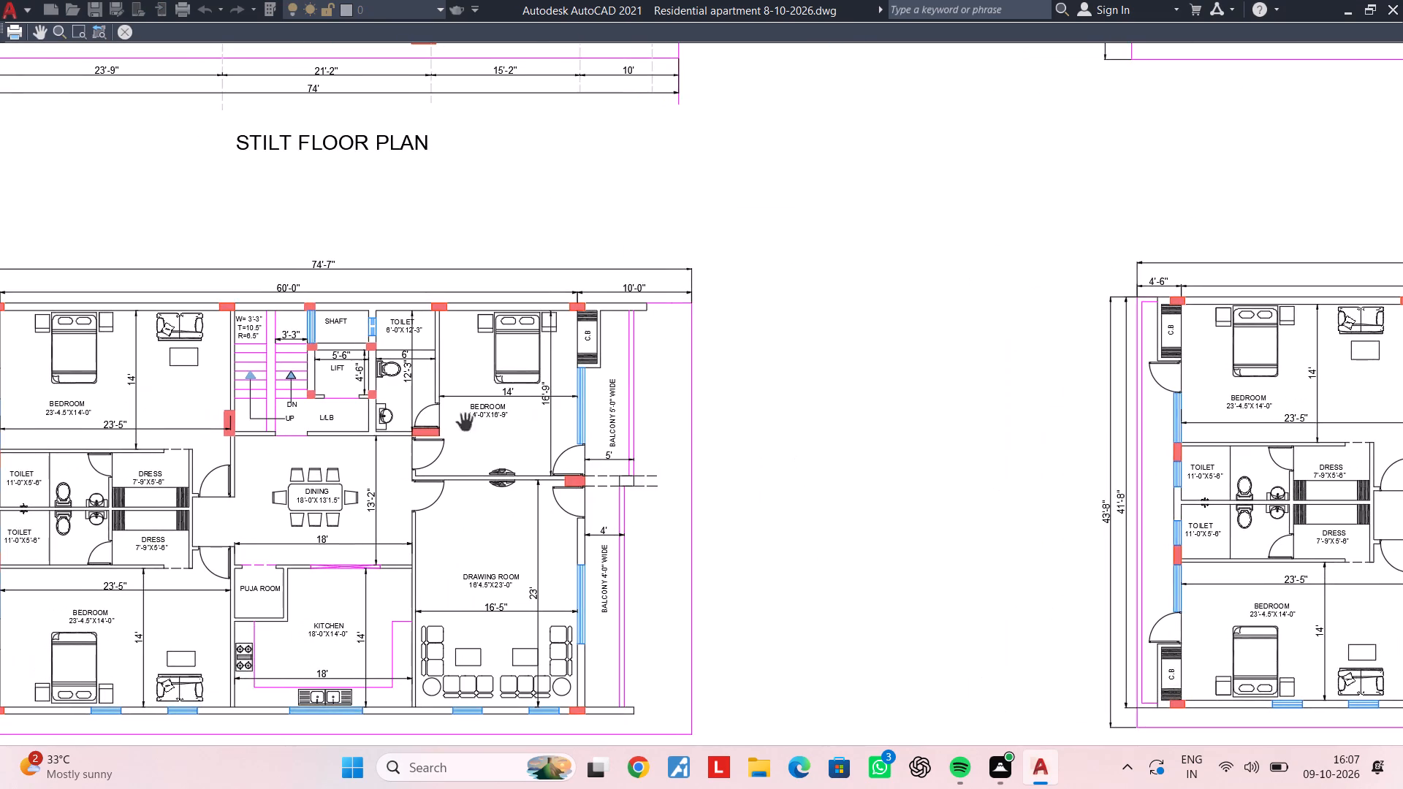
middle_click_drag(415, 416, 612, 430)
scroll(716, 470, "up", 3)
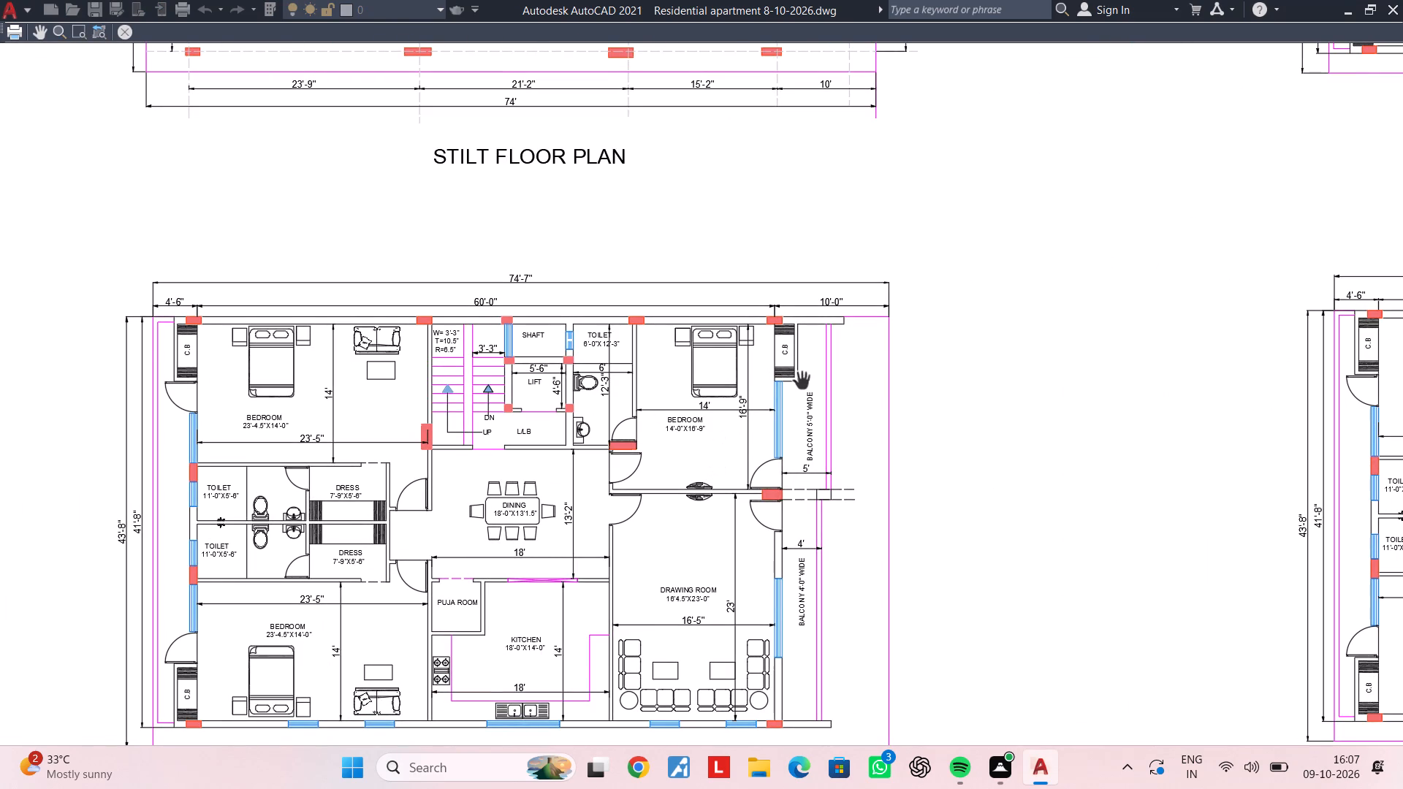
middle_click_drag(808, 382, 807, 605)
middle_click_drag(650, 229, 645, 487)
middle_click_drag(911, 427, 243, 380)
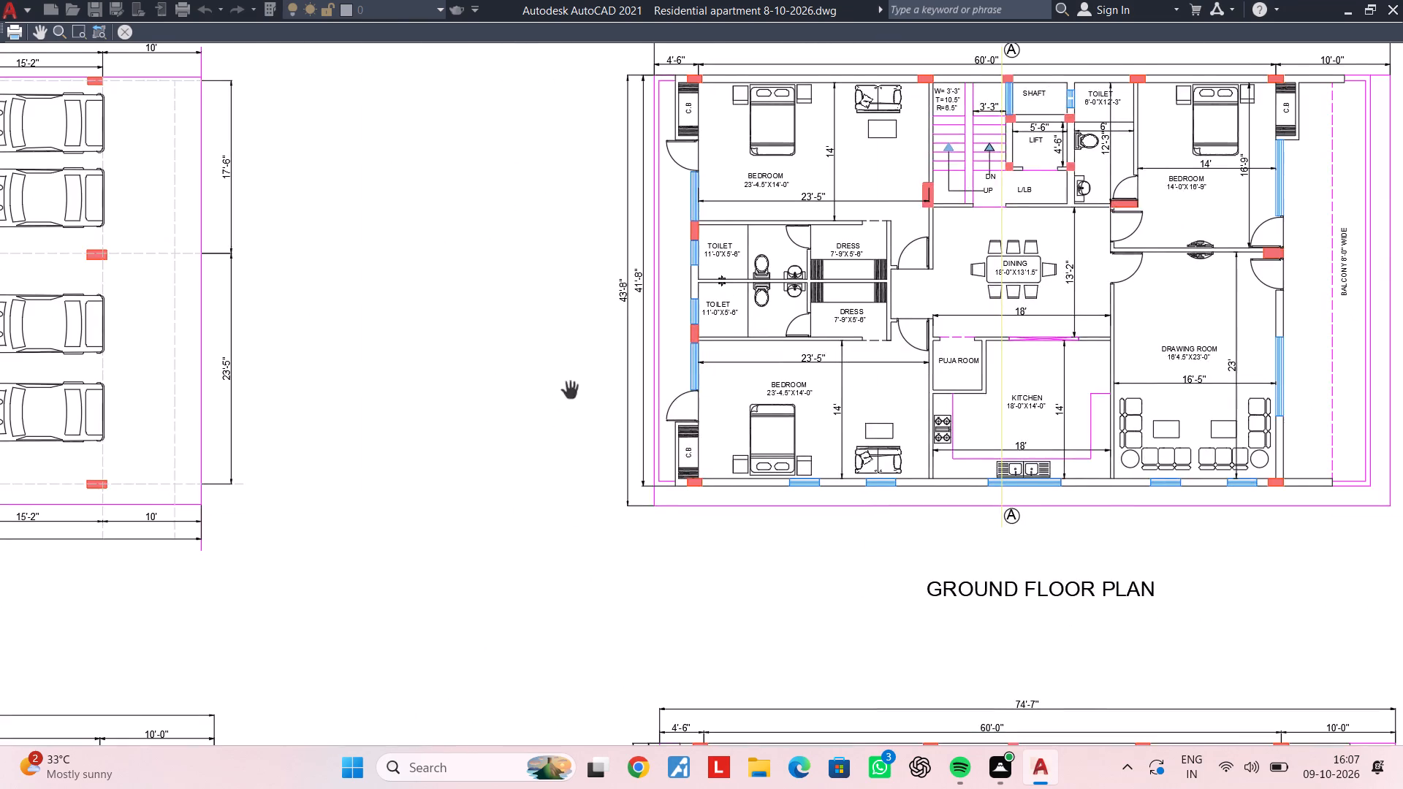
middle_click_drag(920, 392, 457, 405)
middle_click_drag(1036, 393, 4, 348)
middle_click_drag(674, 354, 503, 358)
middle_click_drag(745, 489, 640, 209)
middle_click_drag(871, 462, 842, 259)
middle_click_drag(829, 495, 817, 301)
scroll(795, 463, "down", 2)
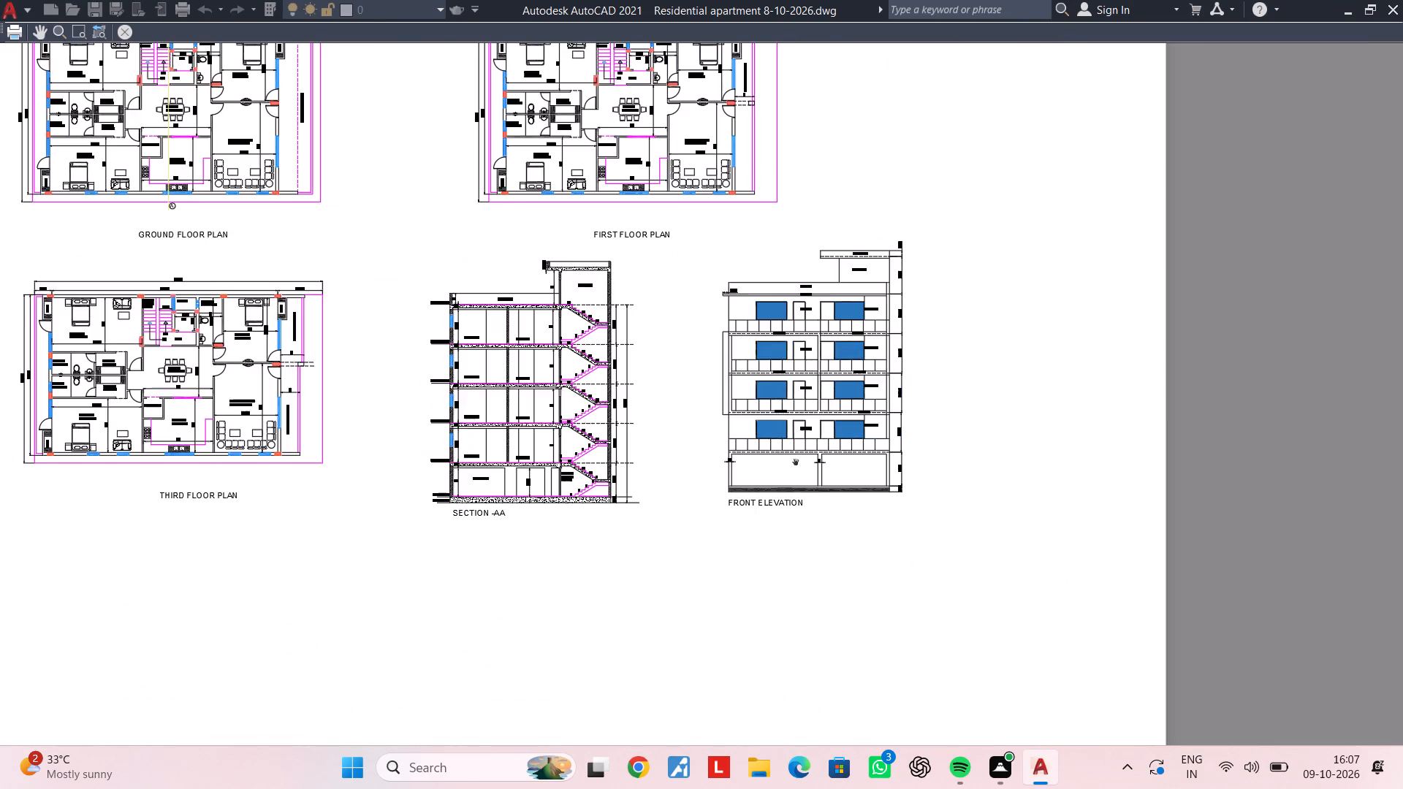
scroll(795, 463, "up", 4)
middle_click_drag(387, 398, 1066, 434)
scroll(761, 427, "up", 3)
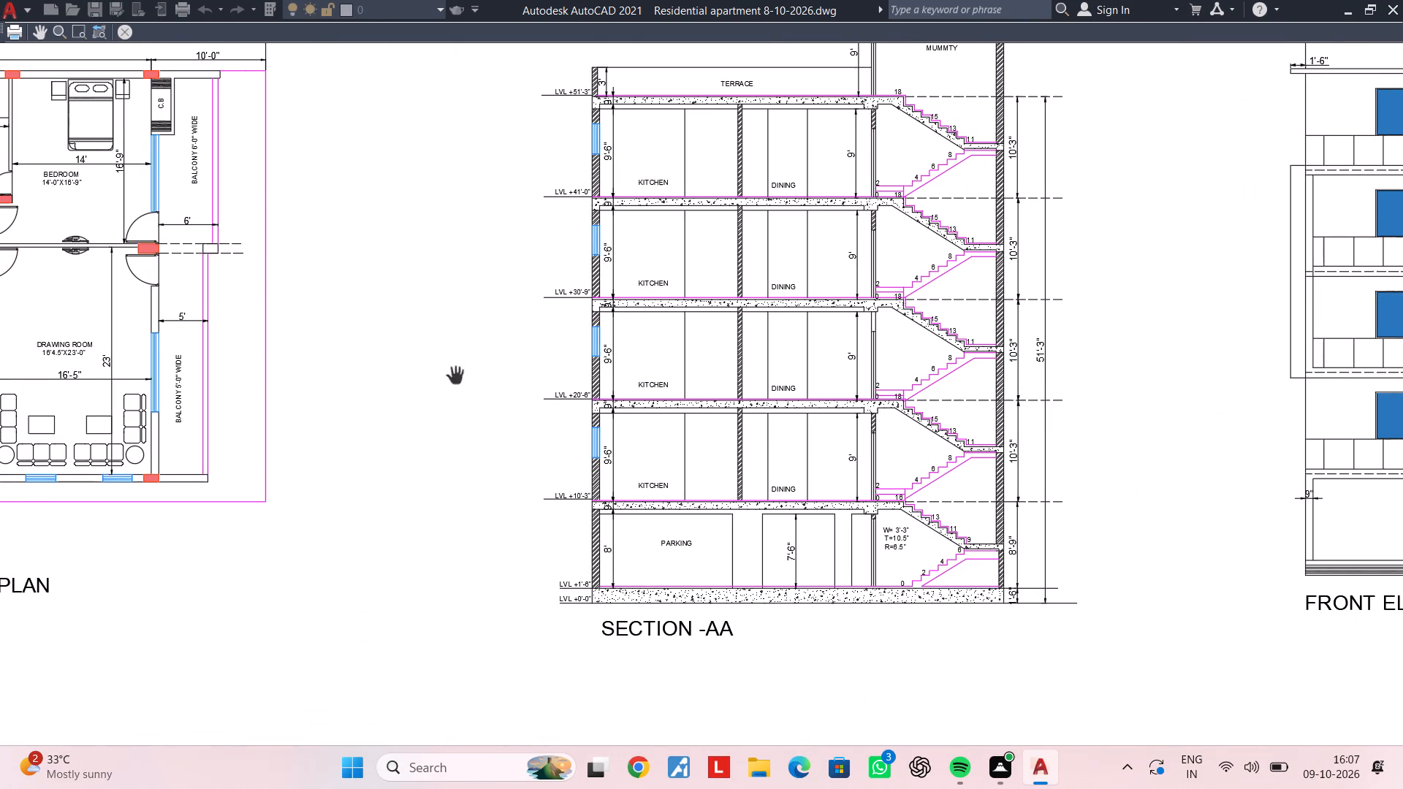
middle_click_drag(455, 376, 616, 379)
scroll(534, 356, "up", 2)
middle_click_drag(452, 351, 598, 351)
middle_click_drag(412, 316, 683, 316)
middle_click_drag(426, 314, 774, 320)
middle_click_drag(419, 323, 837, 335)
middle_click_drag(409, 296, 1011, 320)
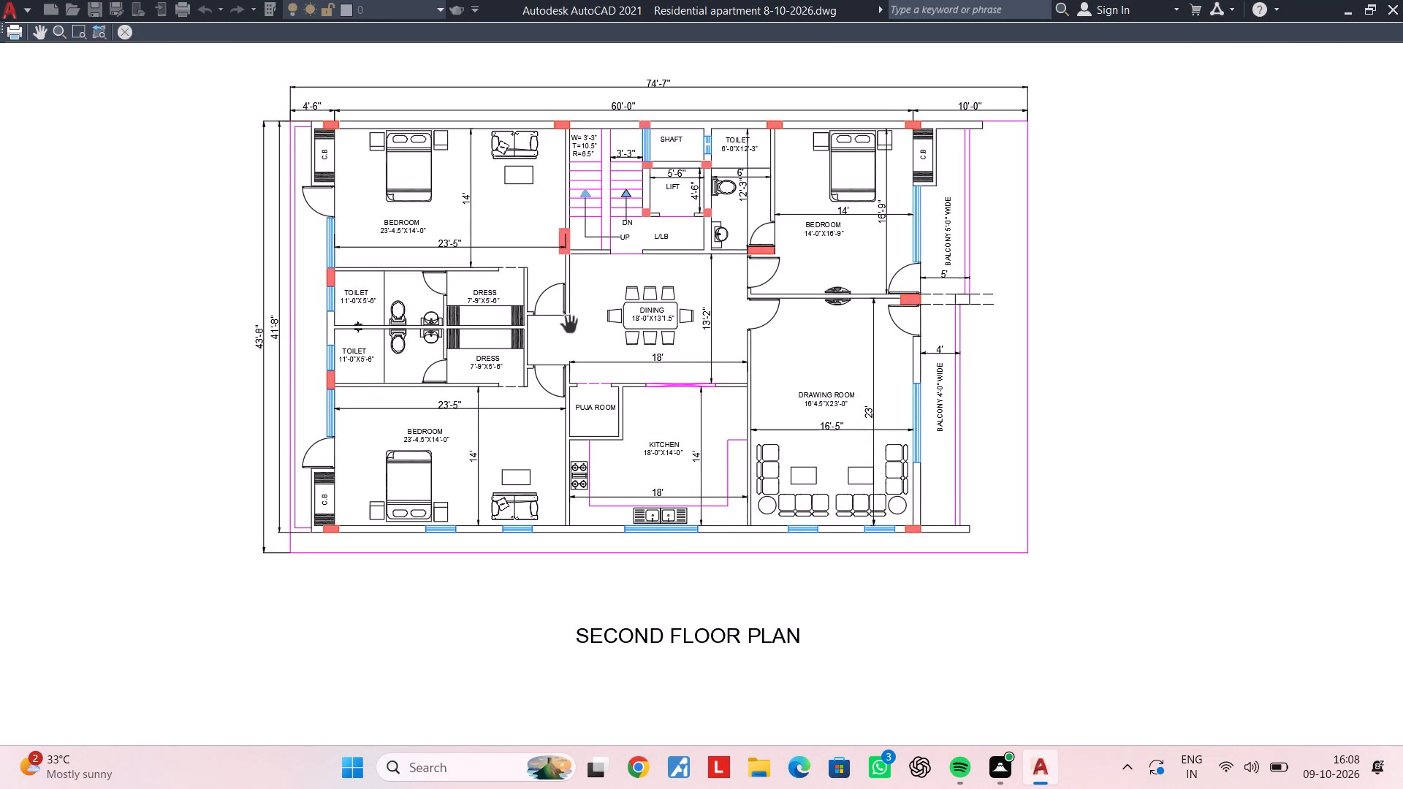
scroll(495, 329, "up", 2)
key("Escape")
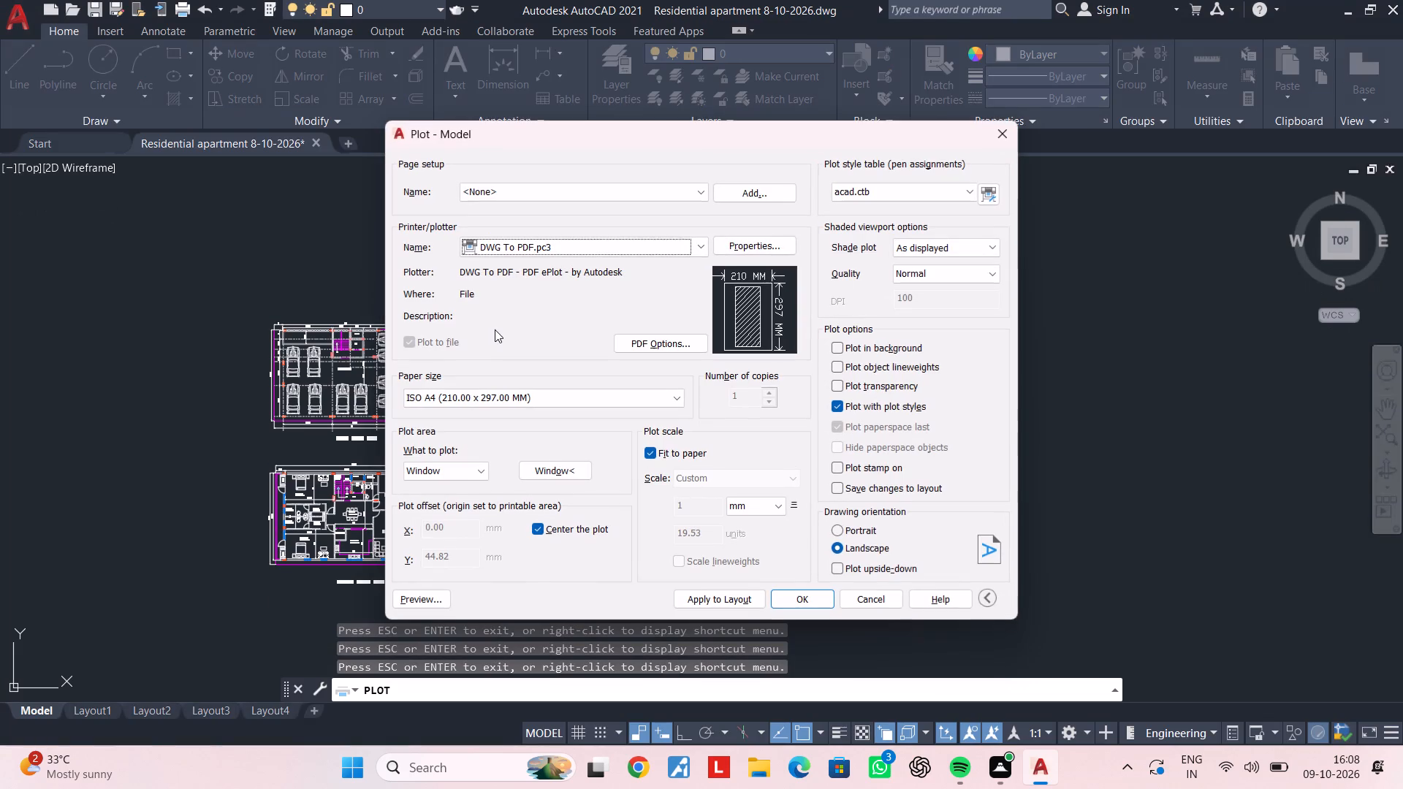
key("Escape")
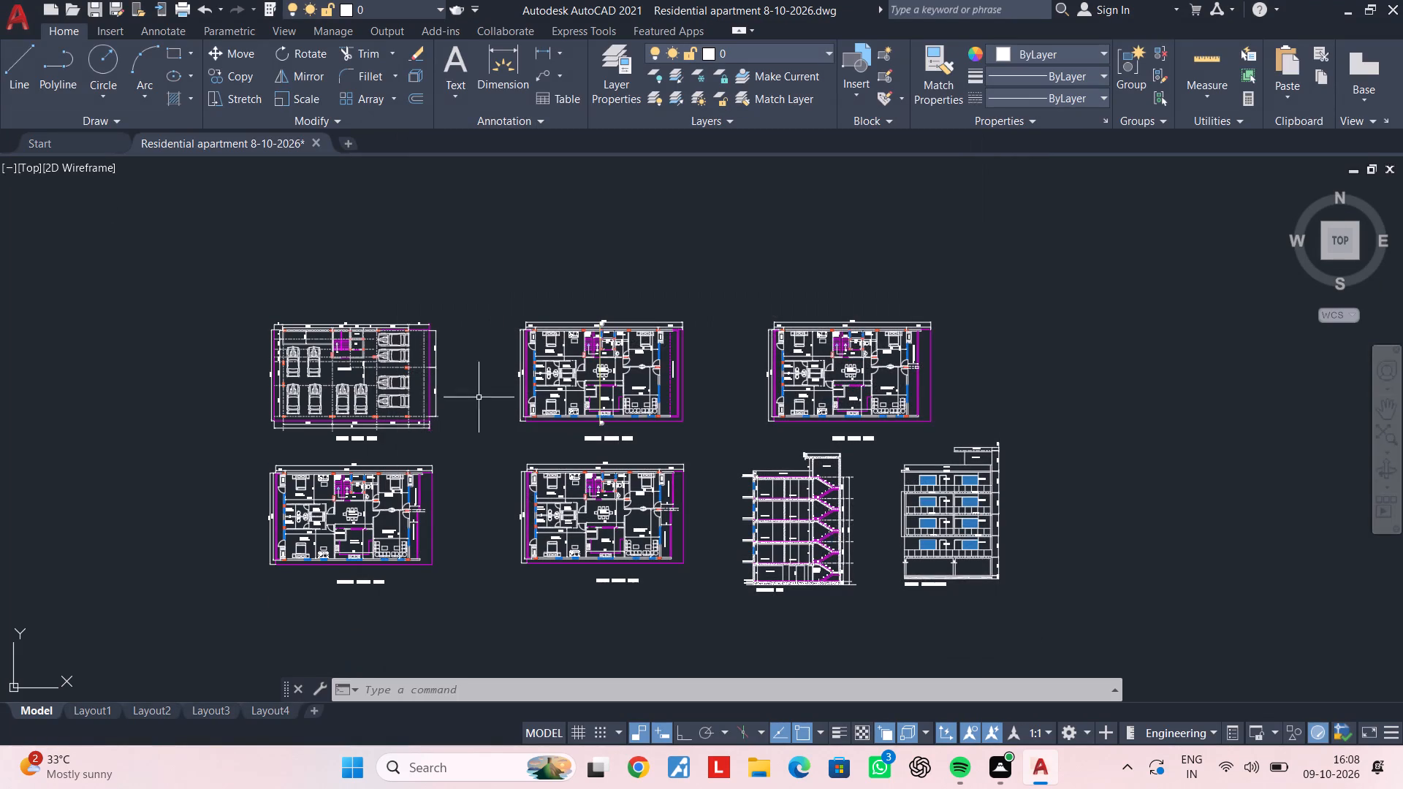
Set the text height of the upper-left BEDROOM 23'-4.5"X14'-0" label in the ground floor plan to 9".
scroll(319, 391, "up", 4)
middle_click_drag(339, 411, 421, 252)
scroll(522, 376, "down", 3)
middle_click_drag(523, 376, 538, 503)
scroll(501, 408, "up", 2)
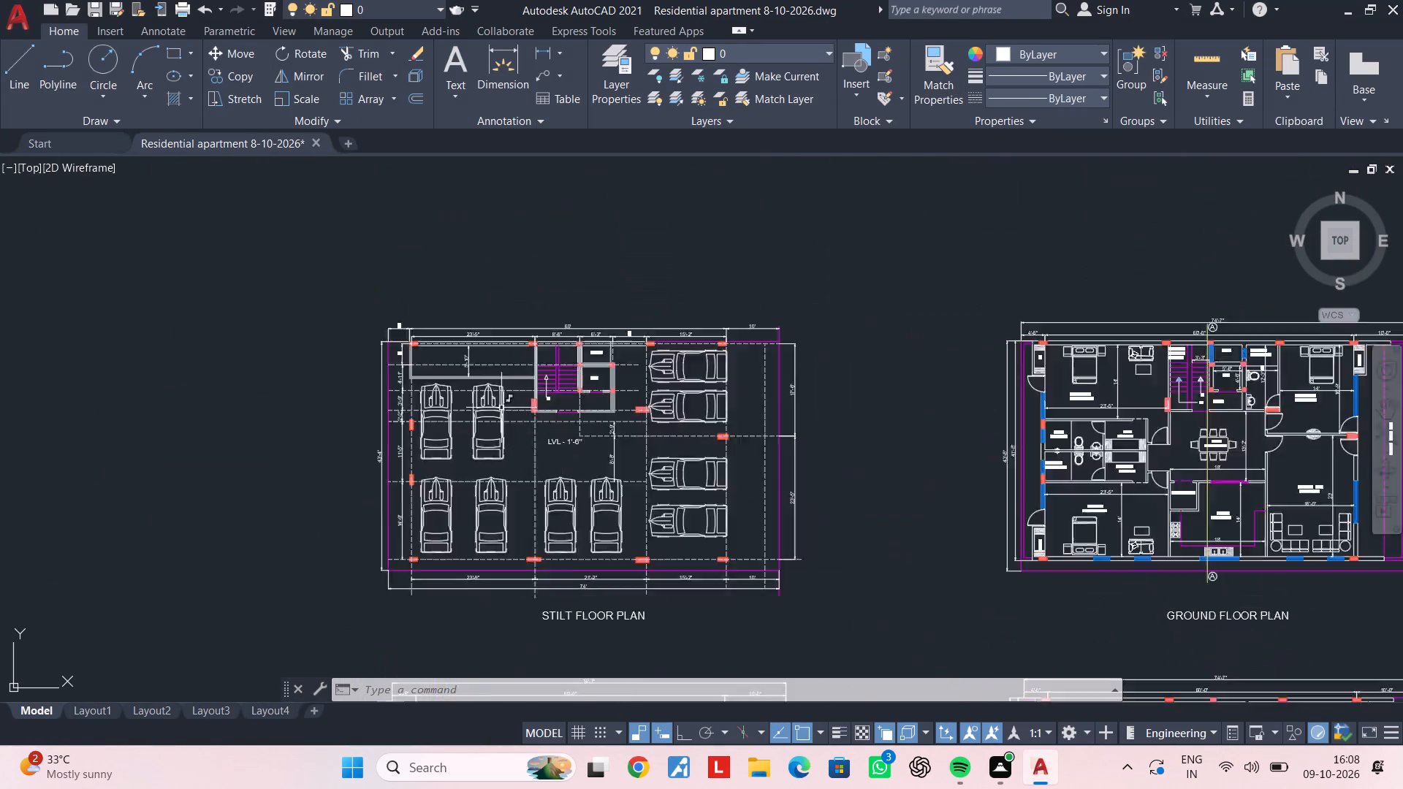
scroll(501, 408, "up", 2)
middle_click_drag(482, 432, 528, 402)
key("Escape")
scroll(598, 386, "down", 3)
middle_click_drag(598, 386, 495, 417)
middle_click_drag(981, 394, 495, 373)
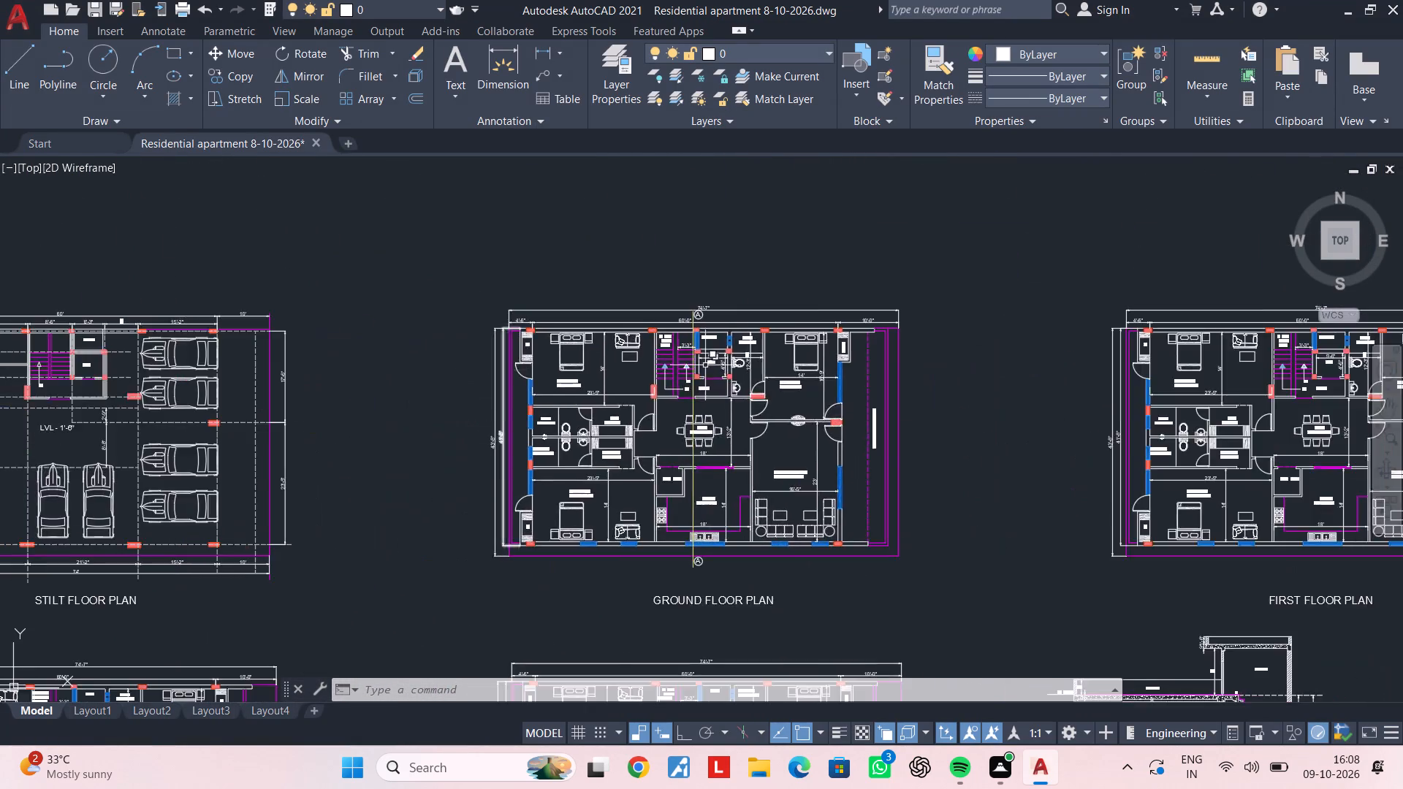
scroll(721, 365, "up", 3)
middle_click_drag(380, 365, 672, 307)
left_click(452, 368)
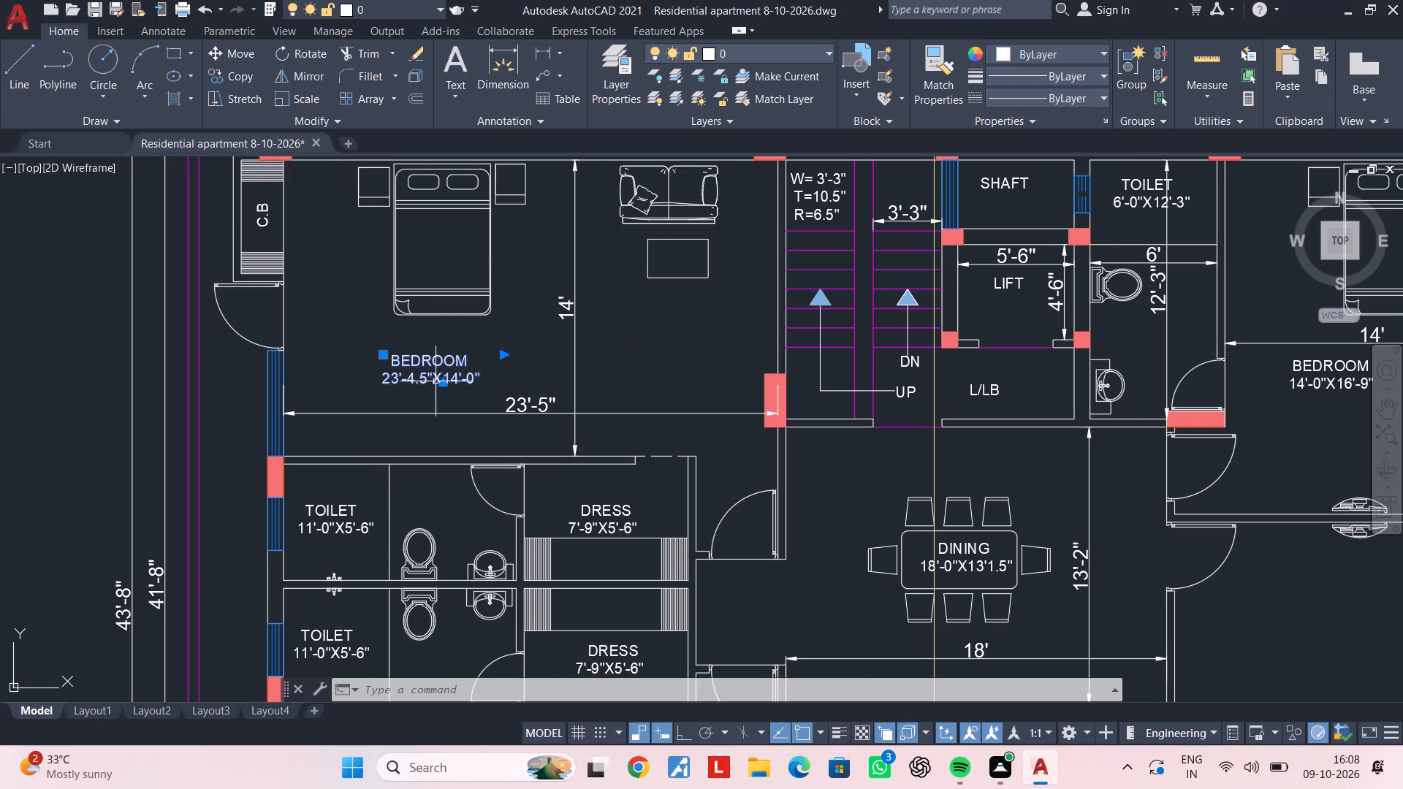
right_click(455, 363)
left_click(553, 717)
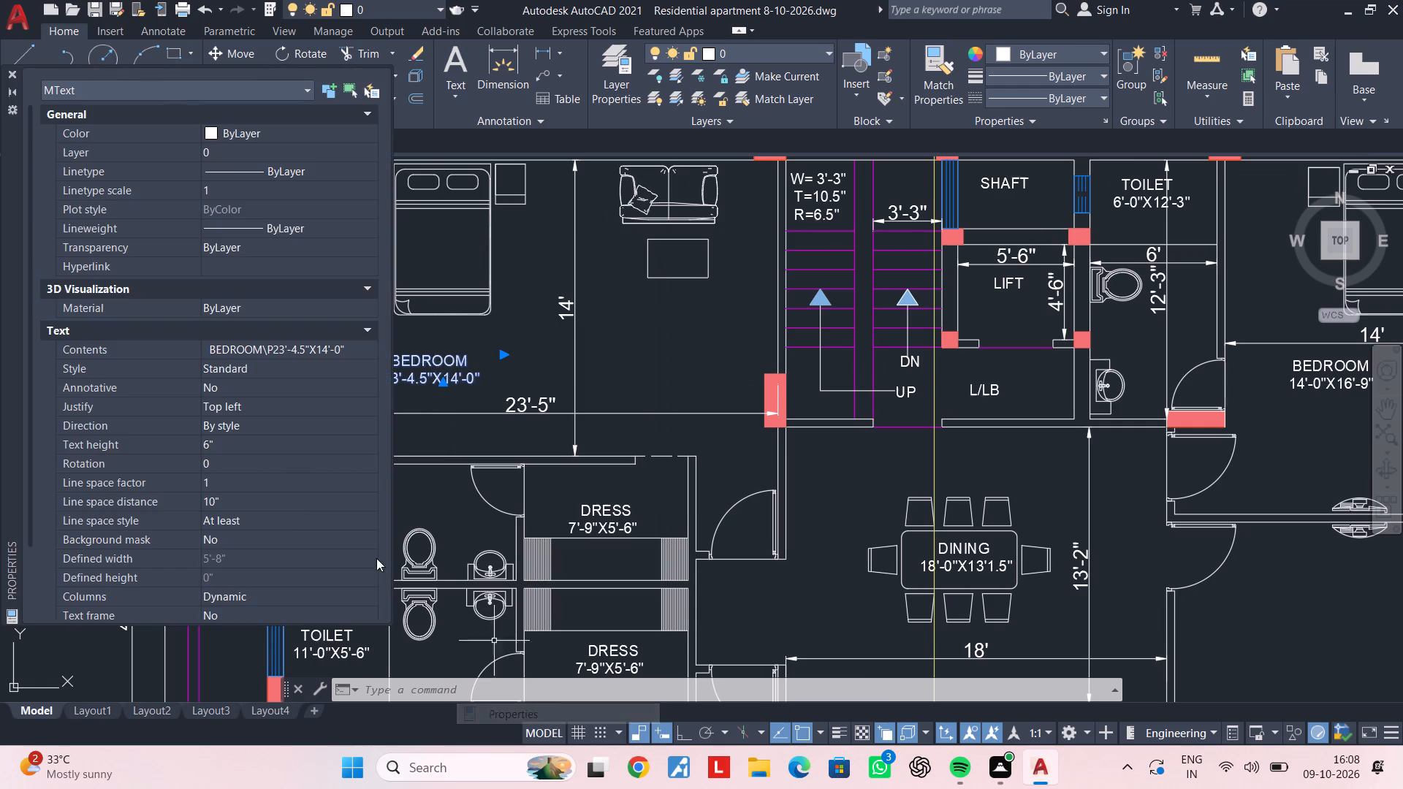
left_click(235, 441)
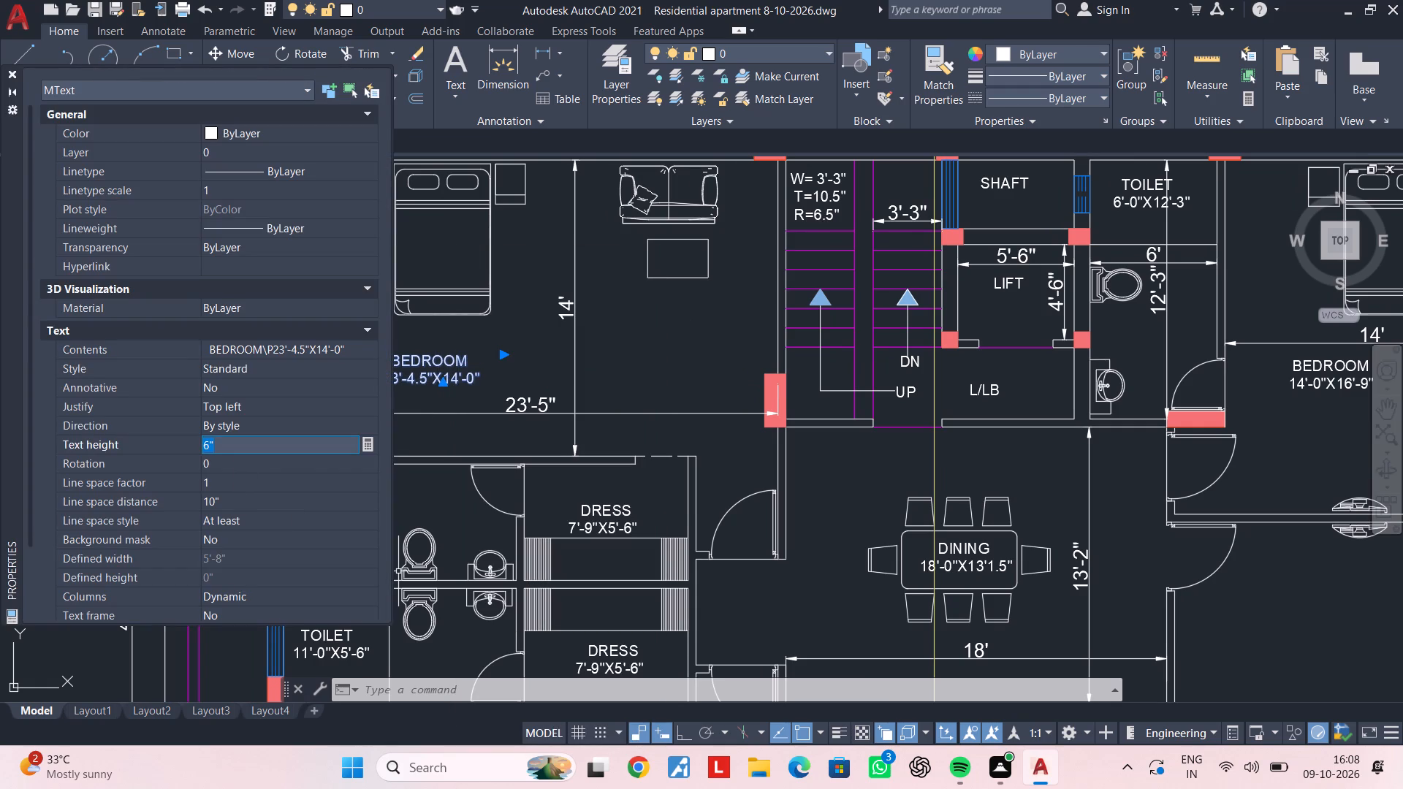
key("BackSpace")
type("9\"")
key("Return")
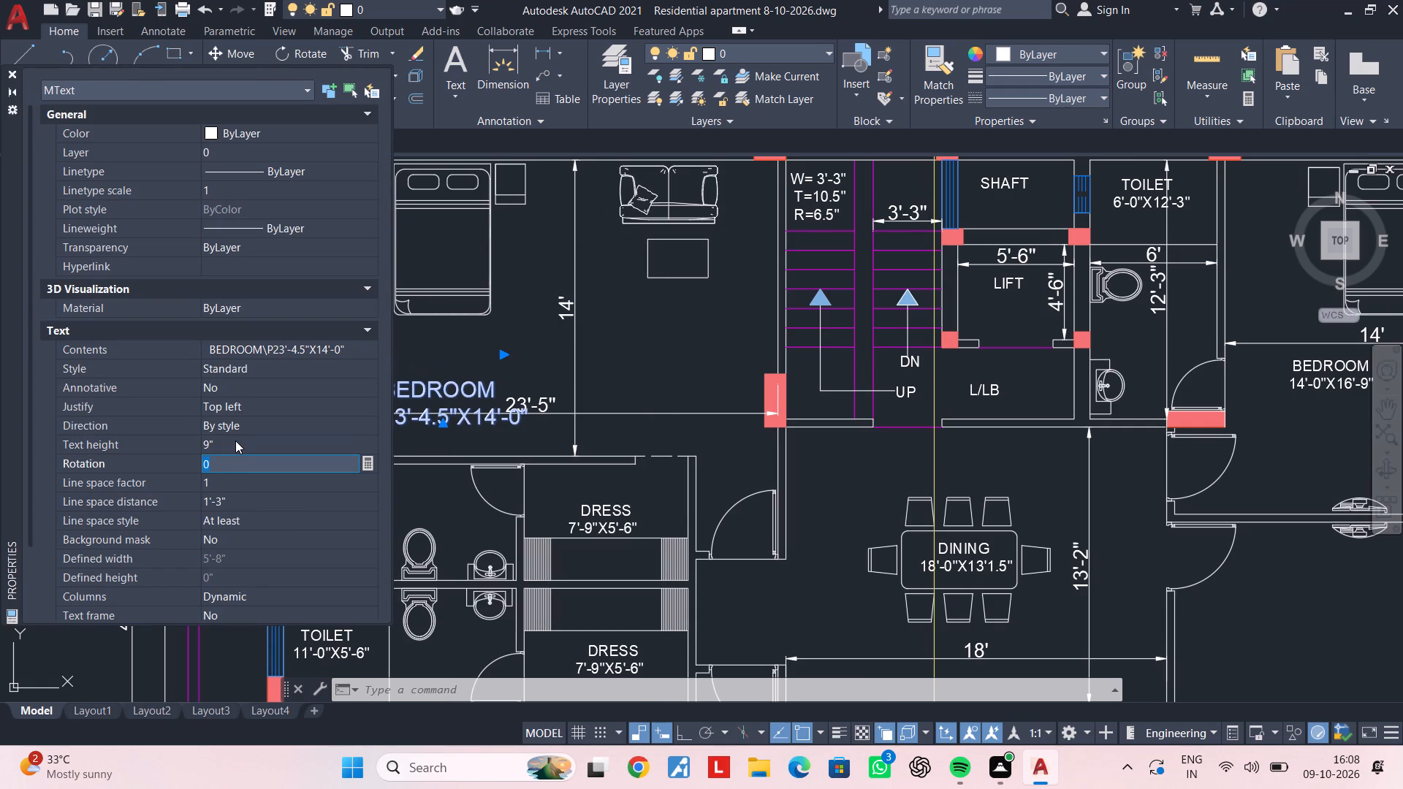
left_click(15, 74)
key("Escape")
key("Escape")
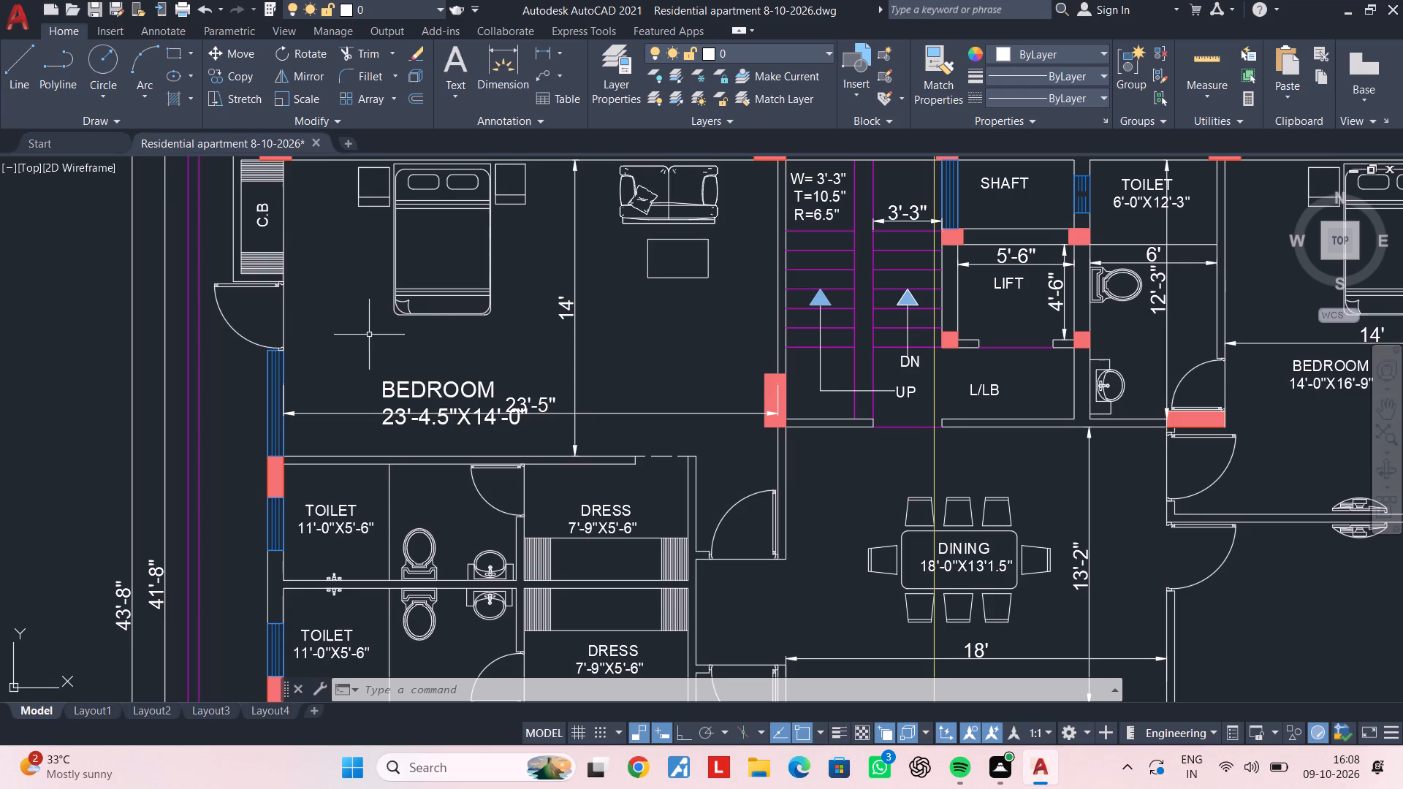
Move the enlarged BEDROOM 23'-4.5"X14'-0" label in the ground floor plan upward, clear of the 23'-5" dimension.
left_click(436, 386)
type("M")
key("space")
left_click(436, 389)
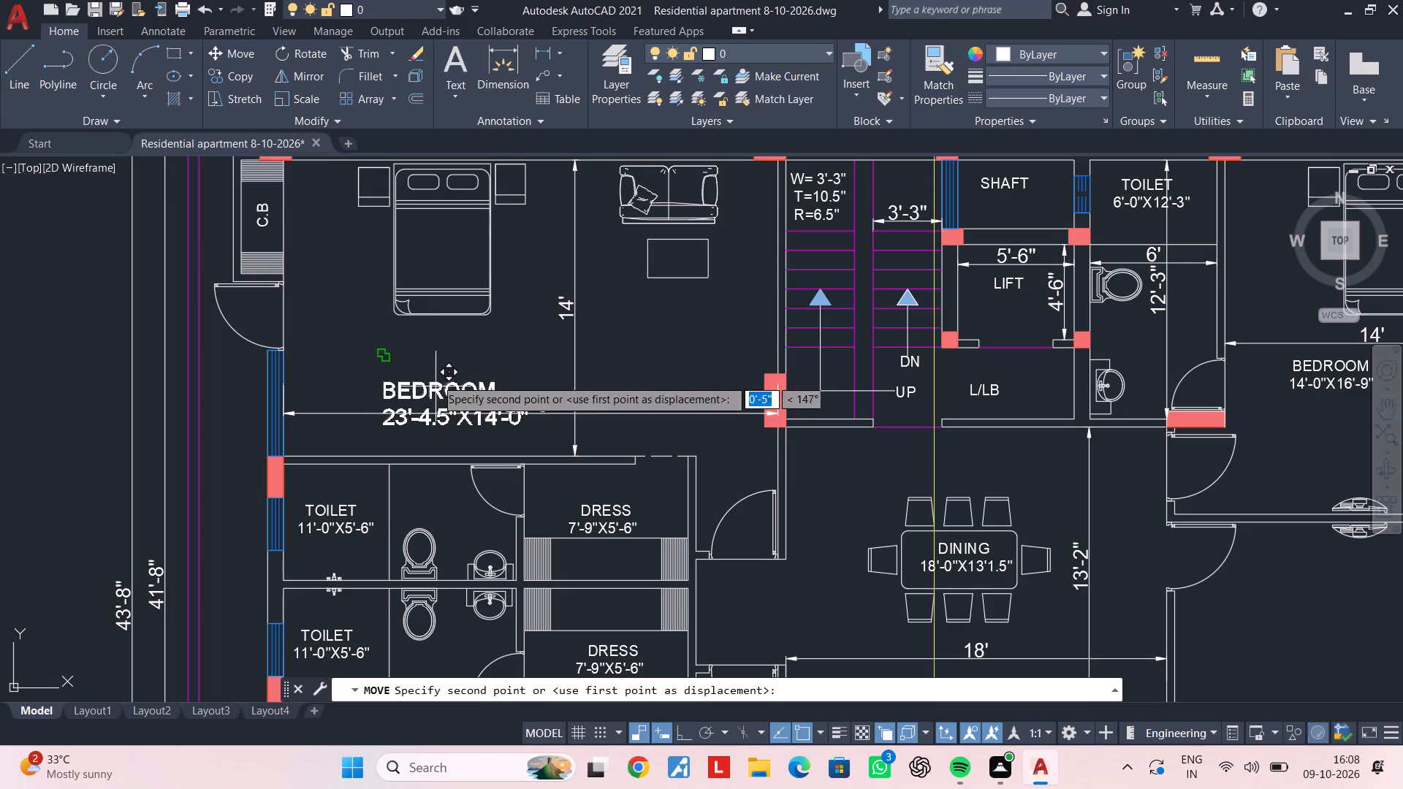
left_click(432, 351)
key("Escape")
key("Escape")
key("Escape")
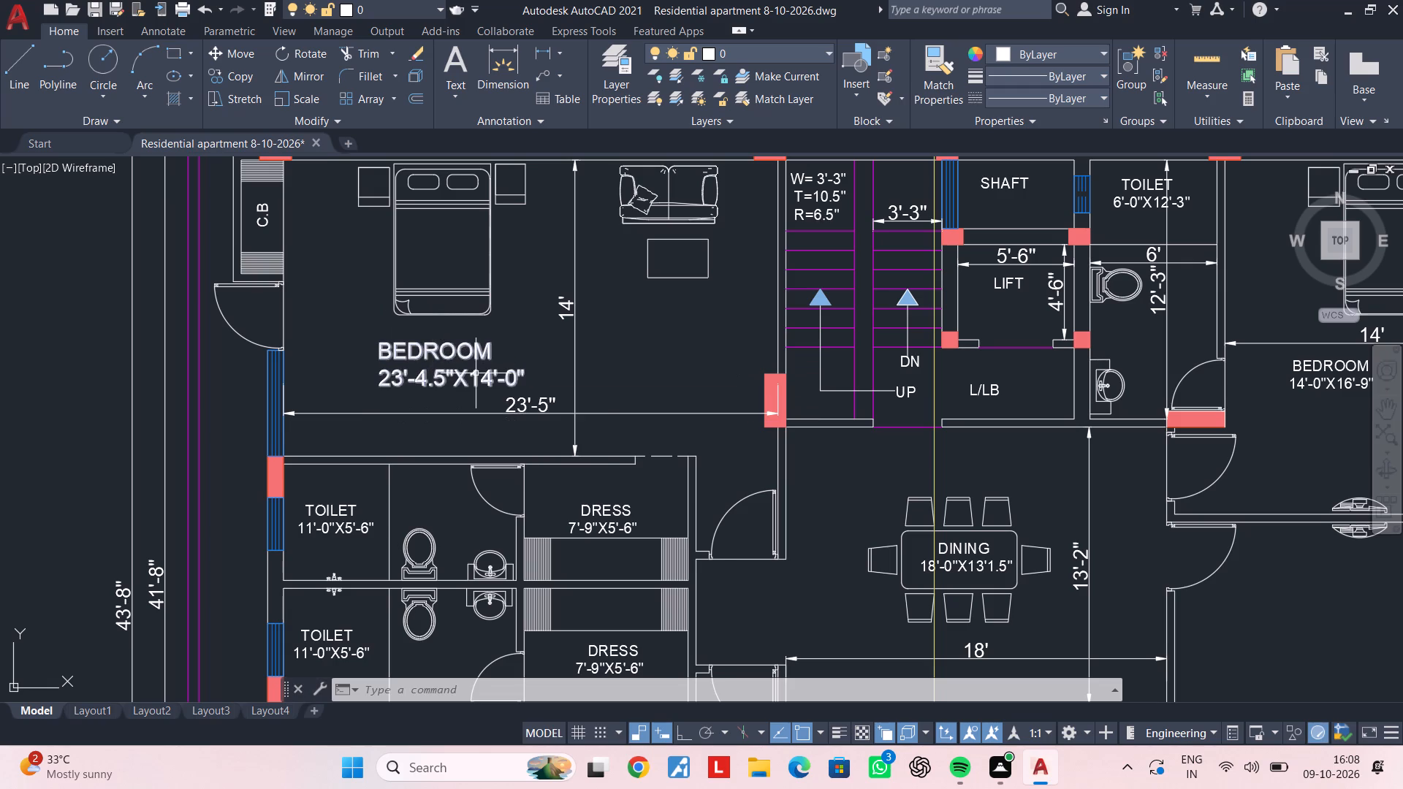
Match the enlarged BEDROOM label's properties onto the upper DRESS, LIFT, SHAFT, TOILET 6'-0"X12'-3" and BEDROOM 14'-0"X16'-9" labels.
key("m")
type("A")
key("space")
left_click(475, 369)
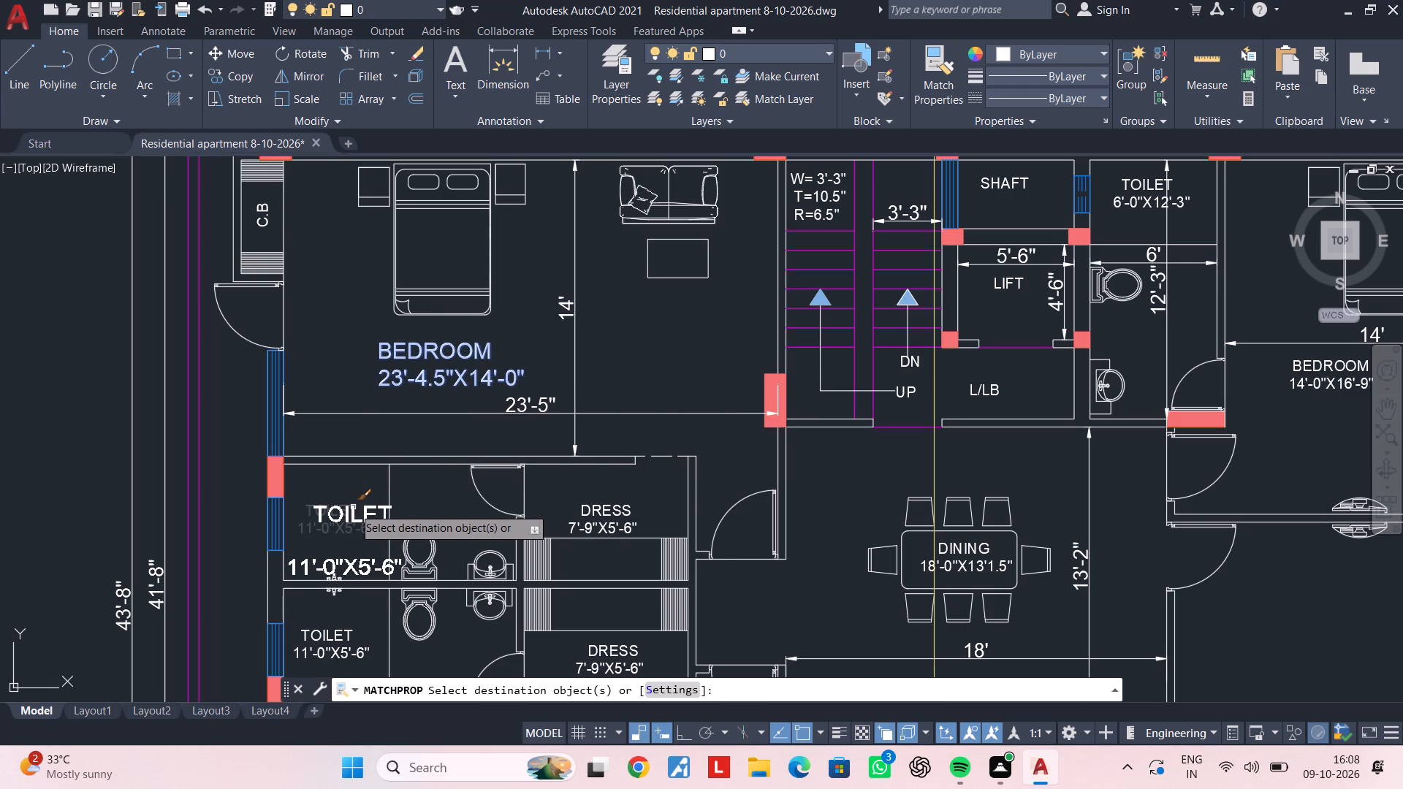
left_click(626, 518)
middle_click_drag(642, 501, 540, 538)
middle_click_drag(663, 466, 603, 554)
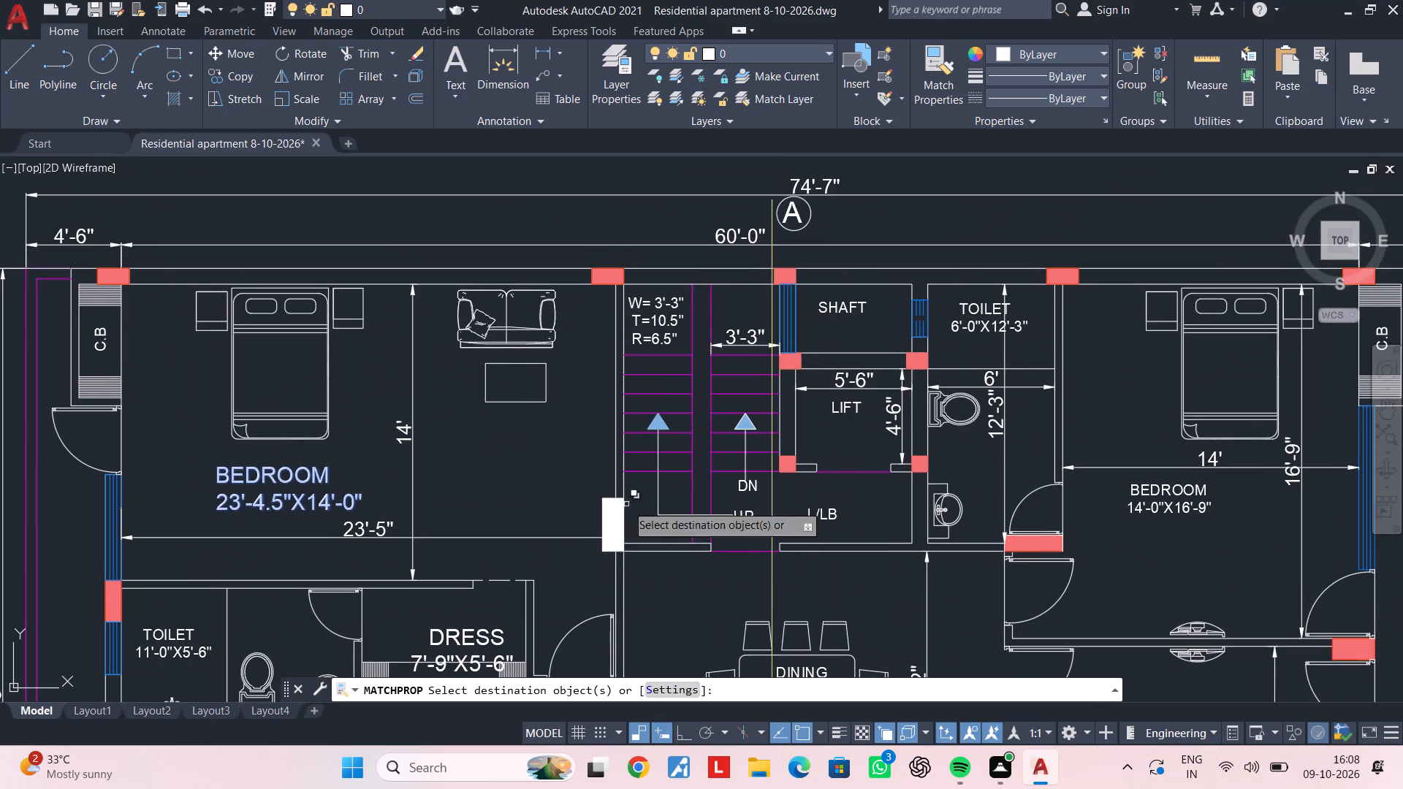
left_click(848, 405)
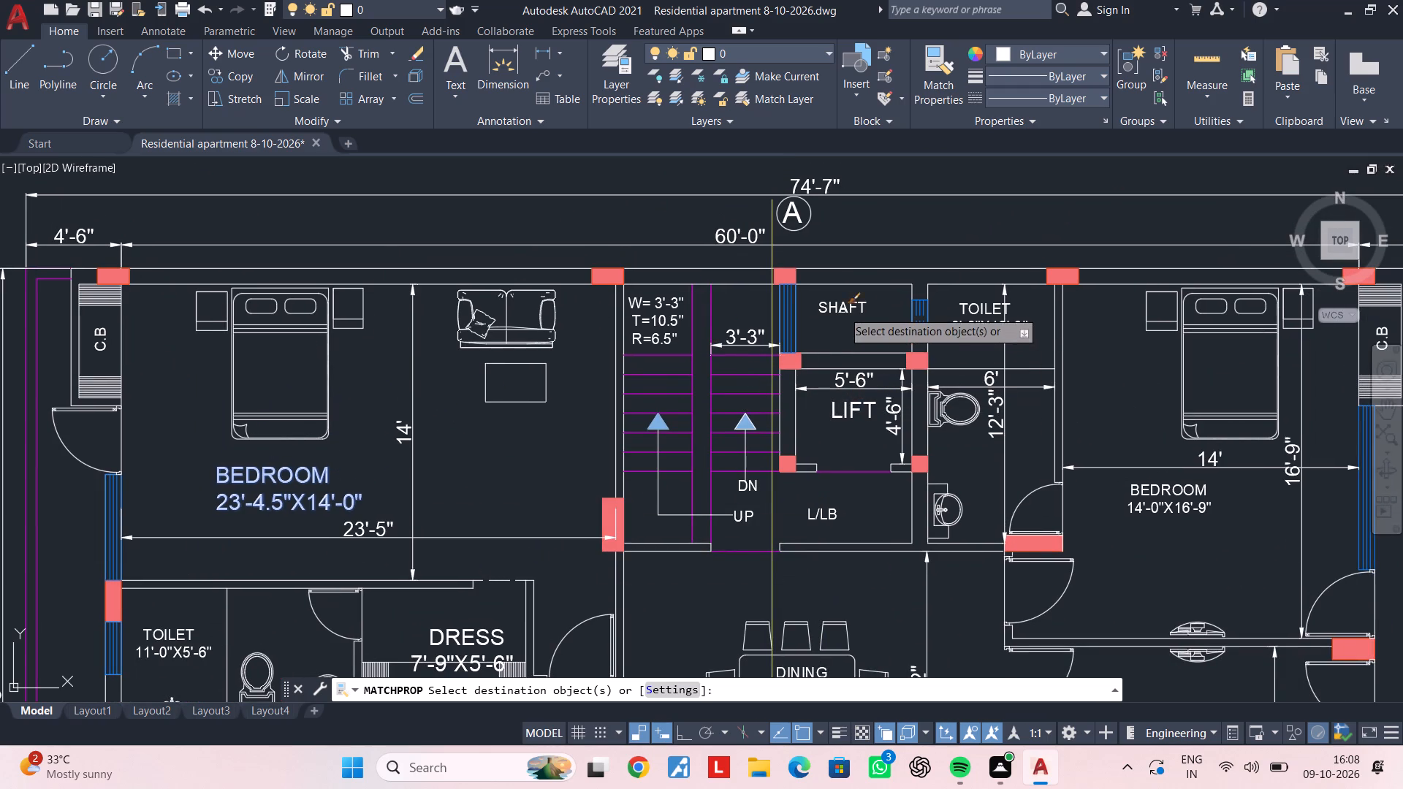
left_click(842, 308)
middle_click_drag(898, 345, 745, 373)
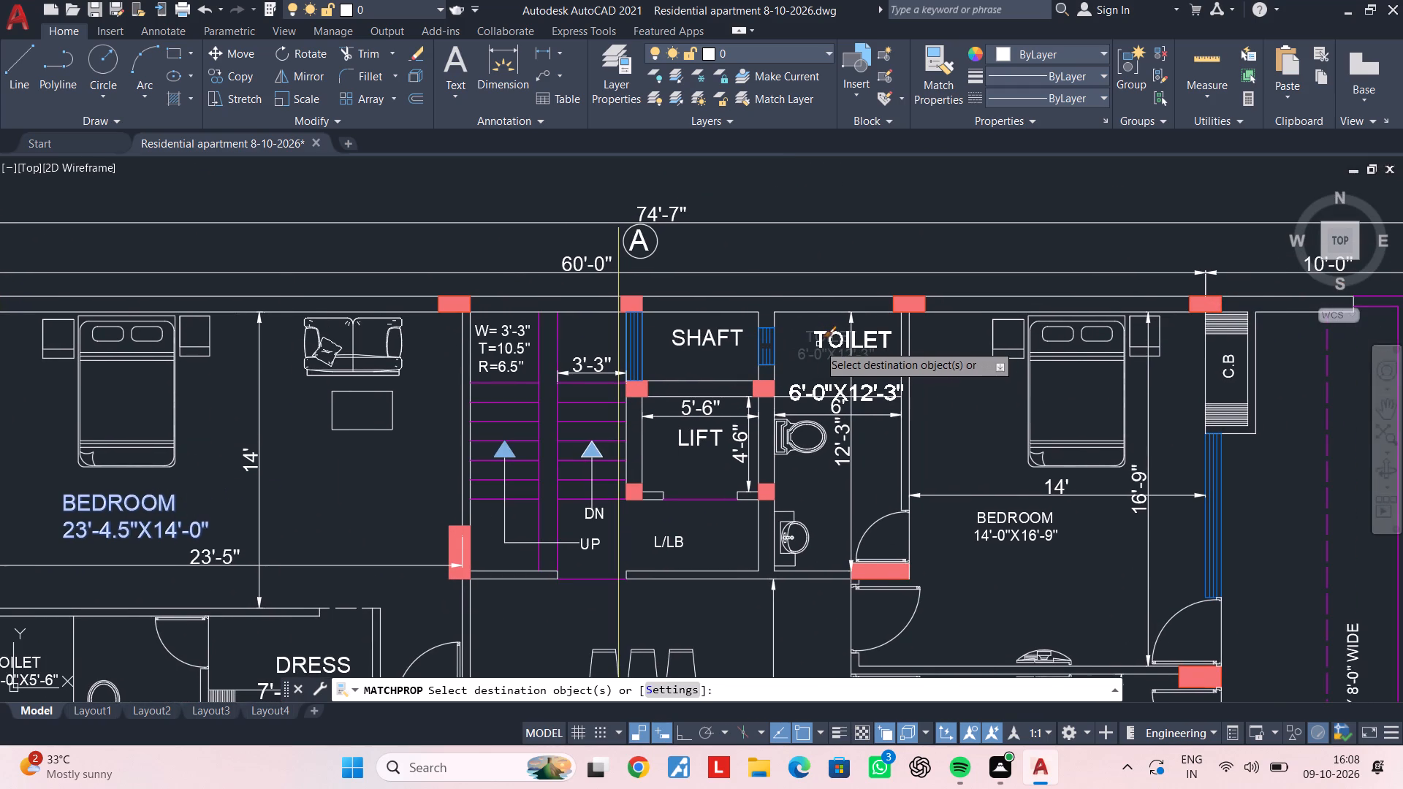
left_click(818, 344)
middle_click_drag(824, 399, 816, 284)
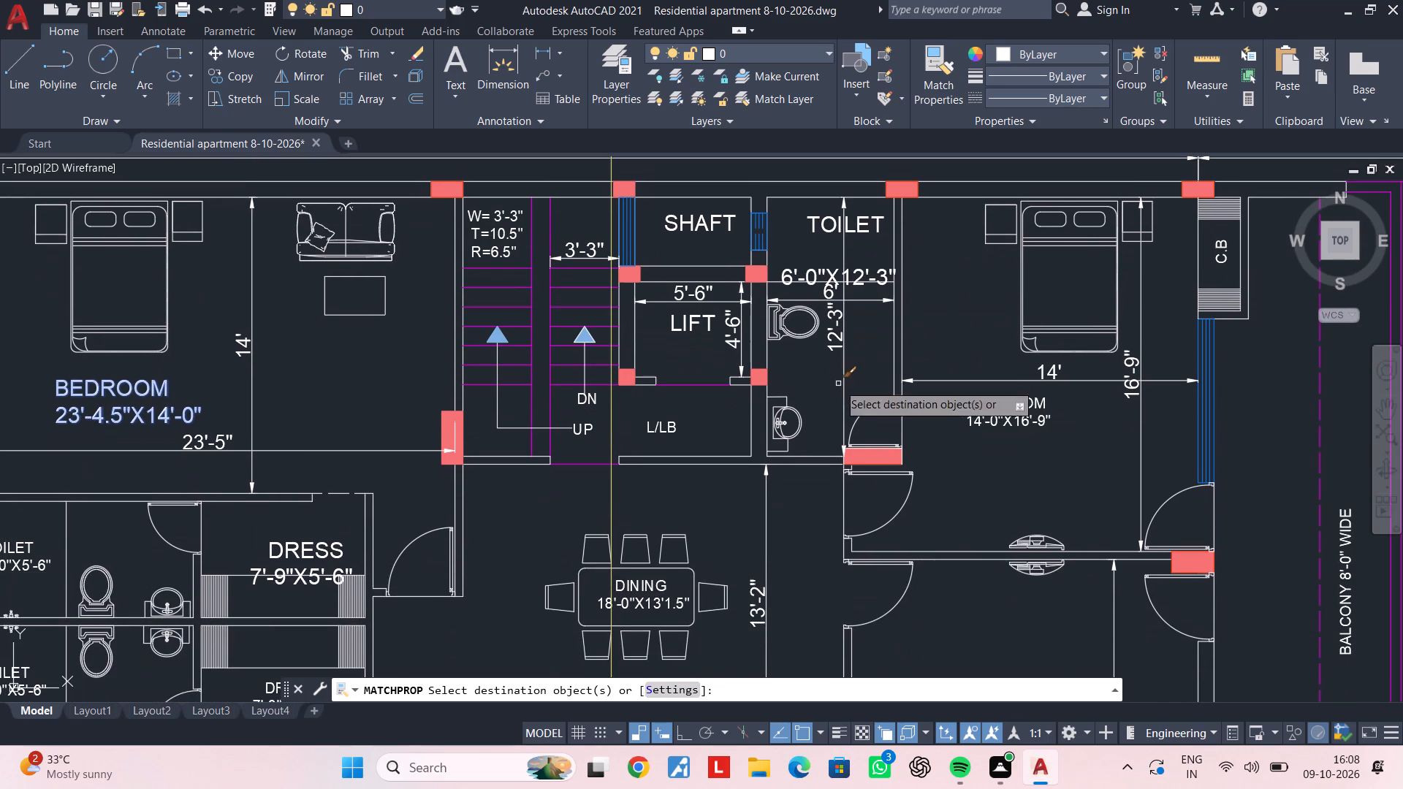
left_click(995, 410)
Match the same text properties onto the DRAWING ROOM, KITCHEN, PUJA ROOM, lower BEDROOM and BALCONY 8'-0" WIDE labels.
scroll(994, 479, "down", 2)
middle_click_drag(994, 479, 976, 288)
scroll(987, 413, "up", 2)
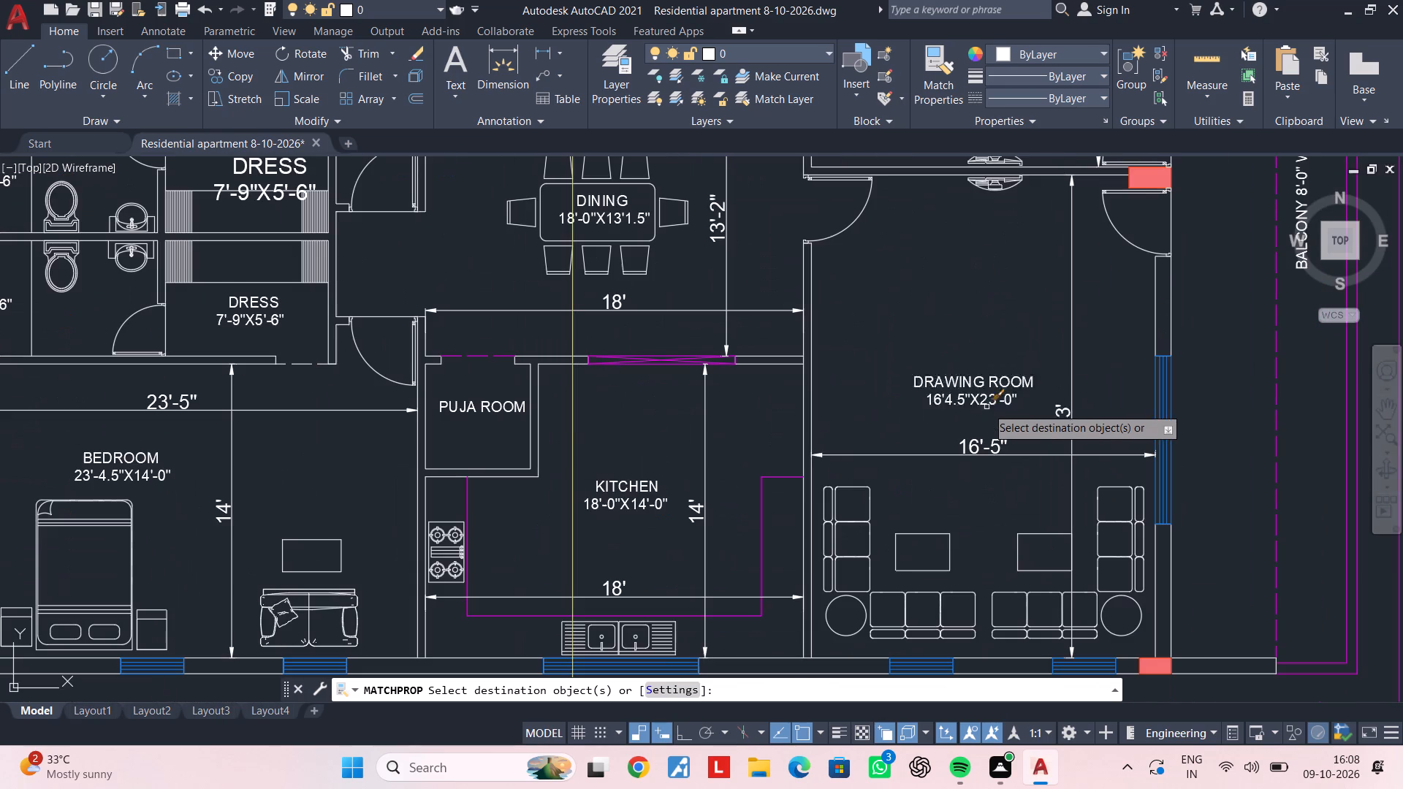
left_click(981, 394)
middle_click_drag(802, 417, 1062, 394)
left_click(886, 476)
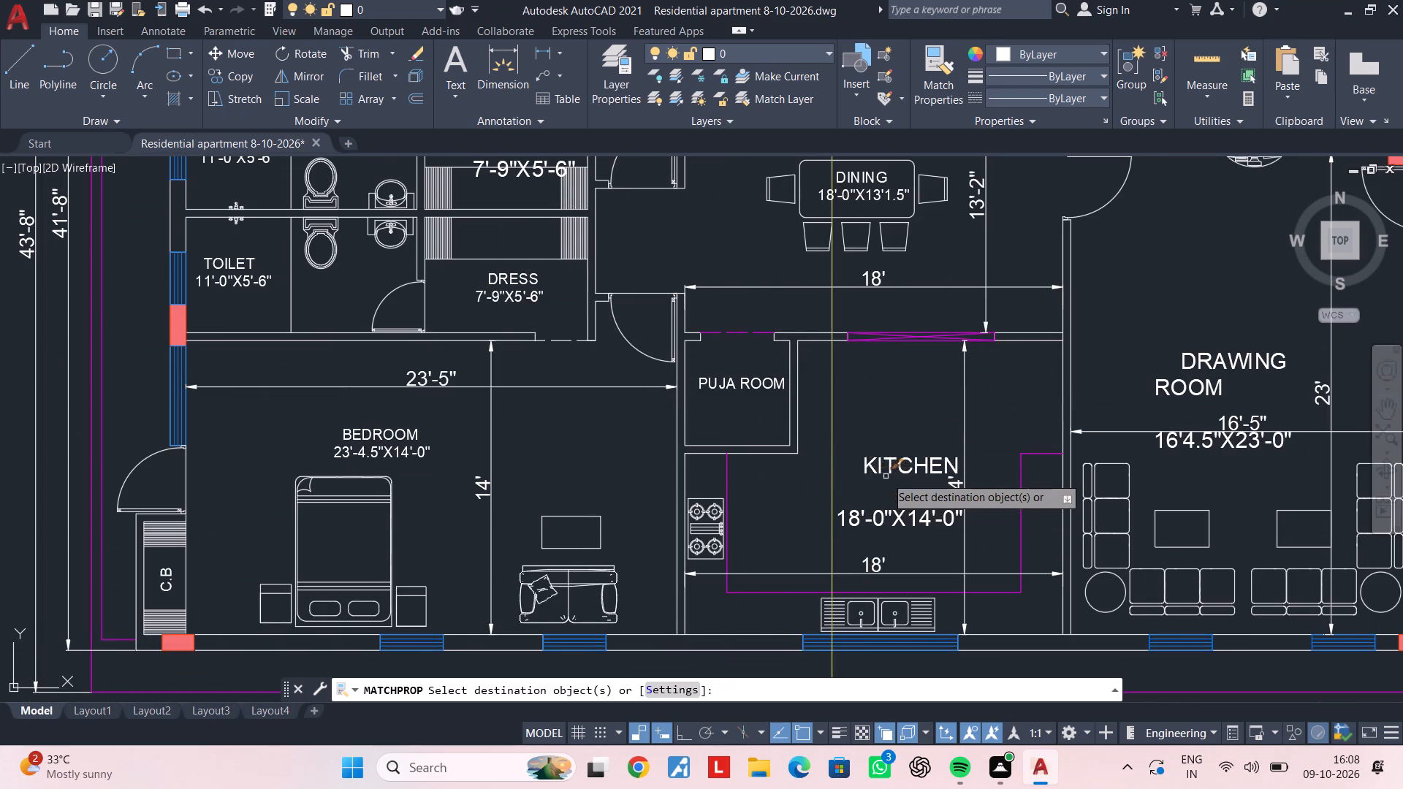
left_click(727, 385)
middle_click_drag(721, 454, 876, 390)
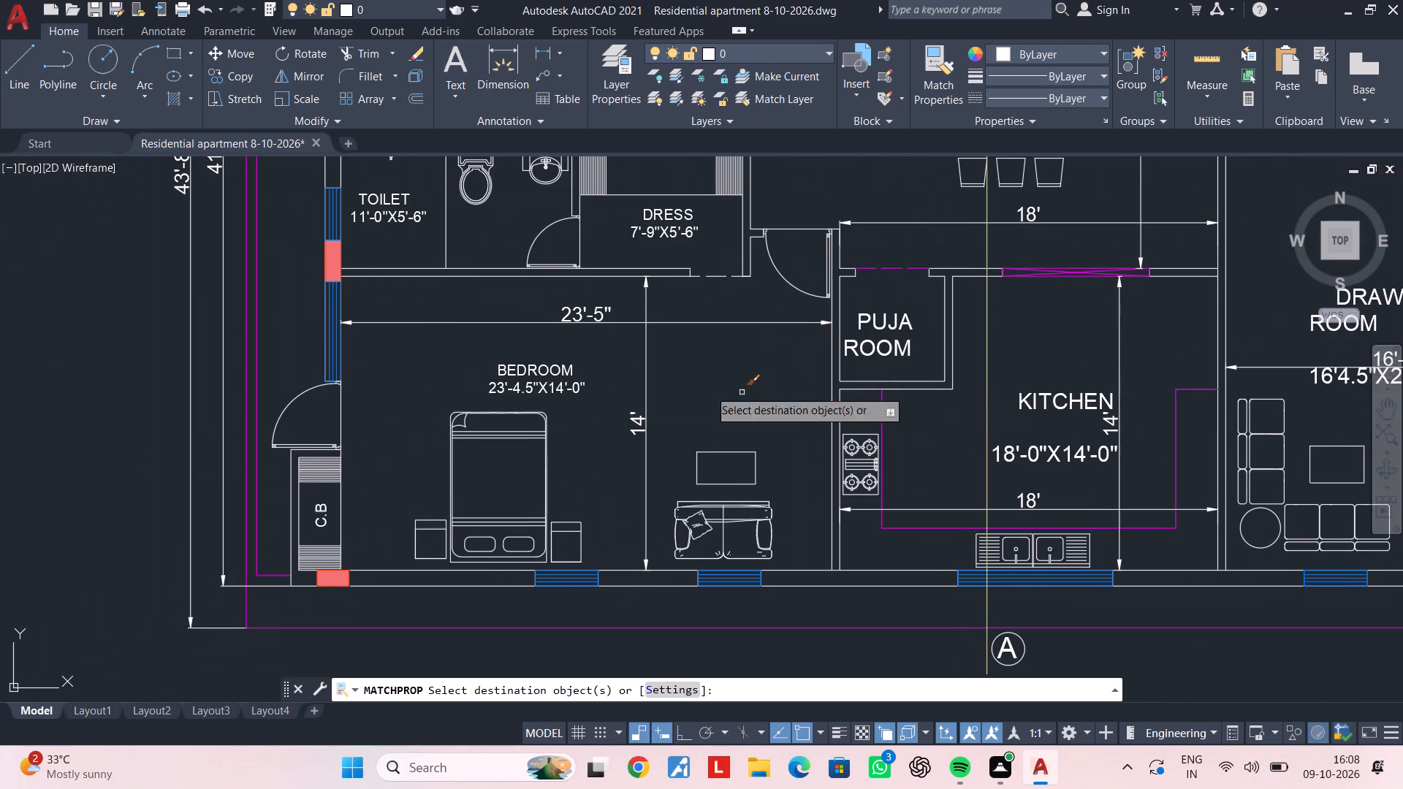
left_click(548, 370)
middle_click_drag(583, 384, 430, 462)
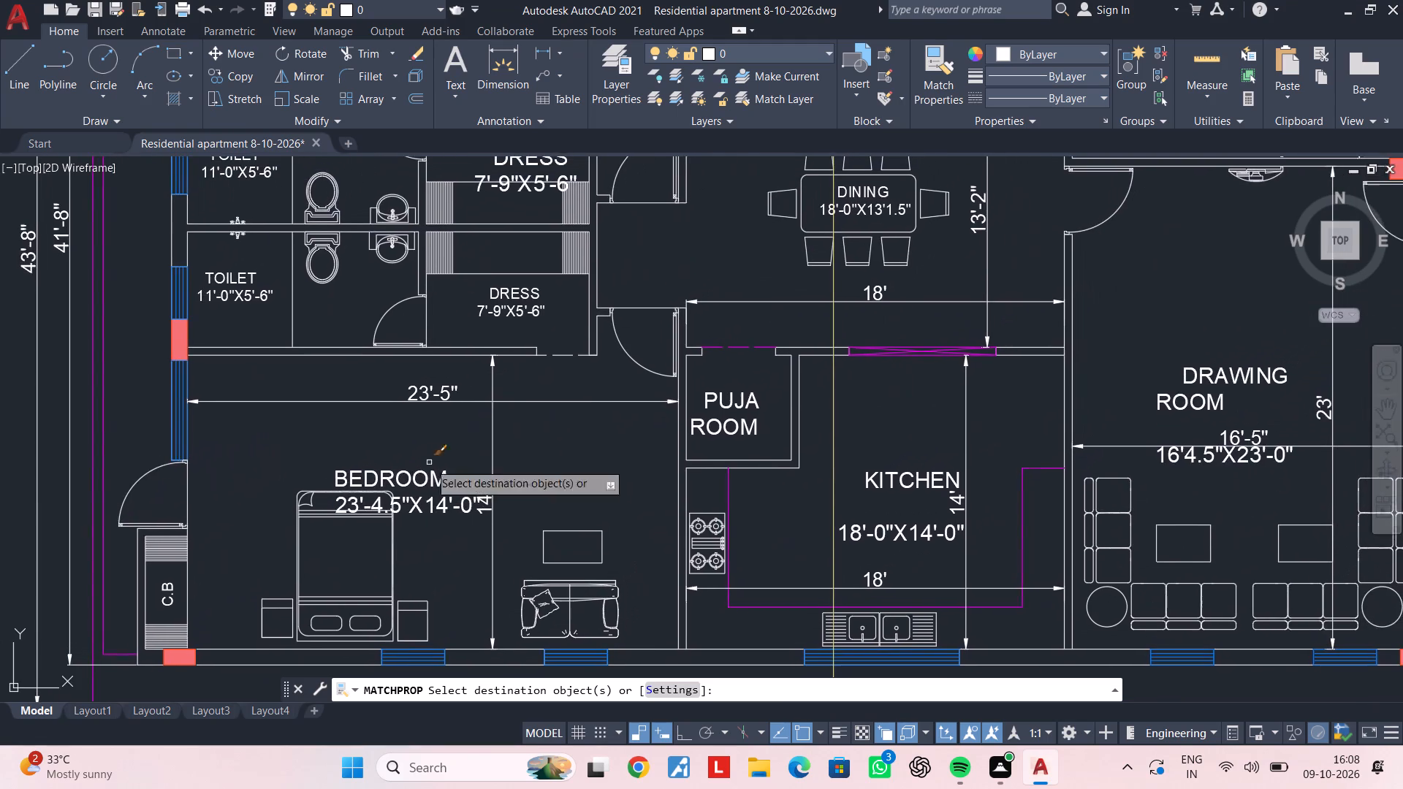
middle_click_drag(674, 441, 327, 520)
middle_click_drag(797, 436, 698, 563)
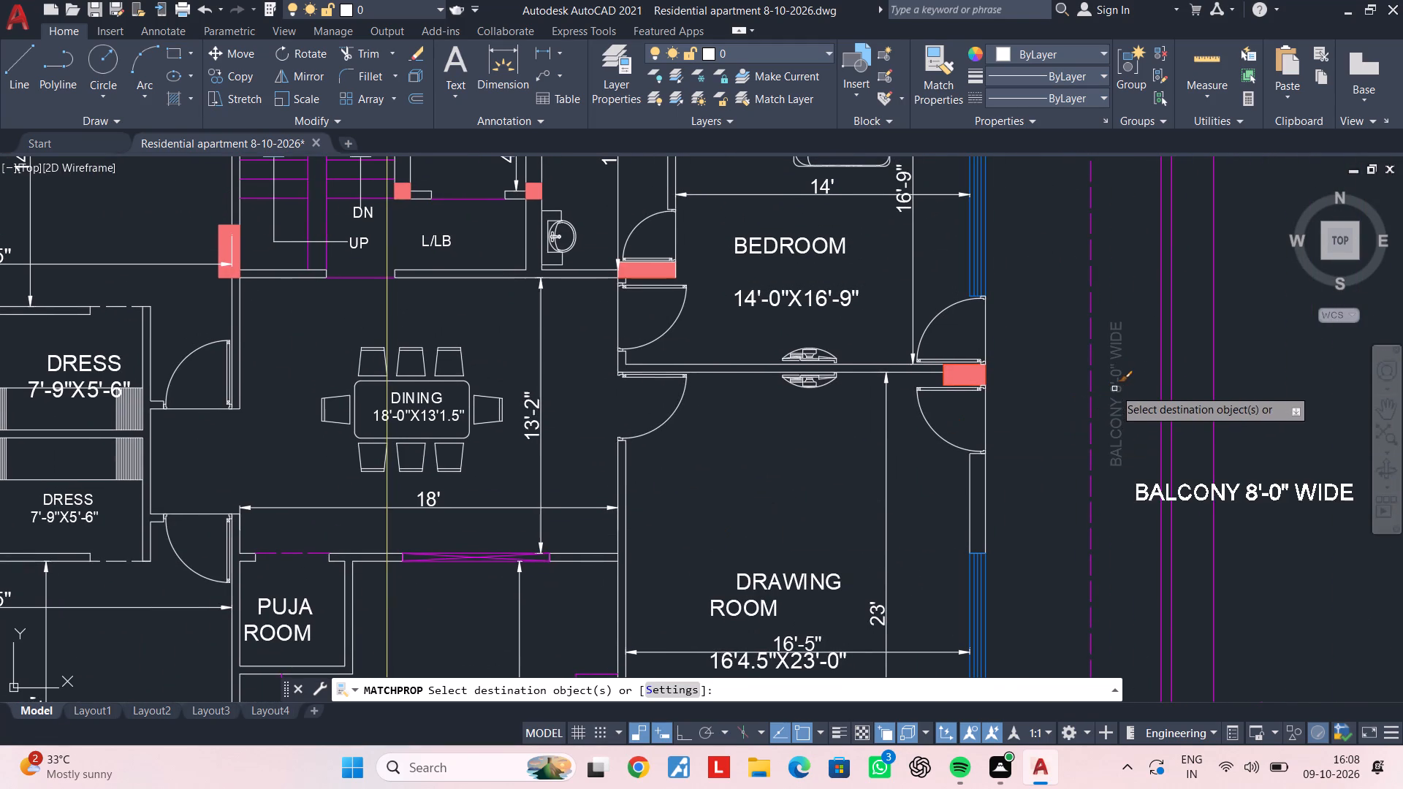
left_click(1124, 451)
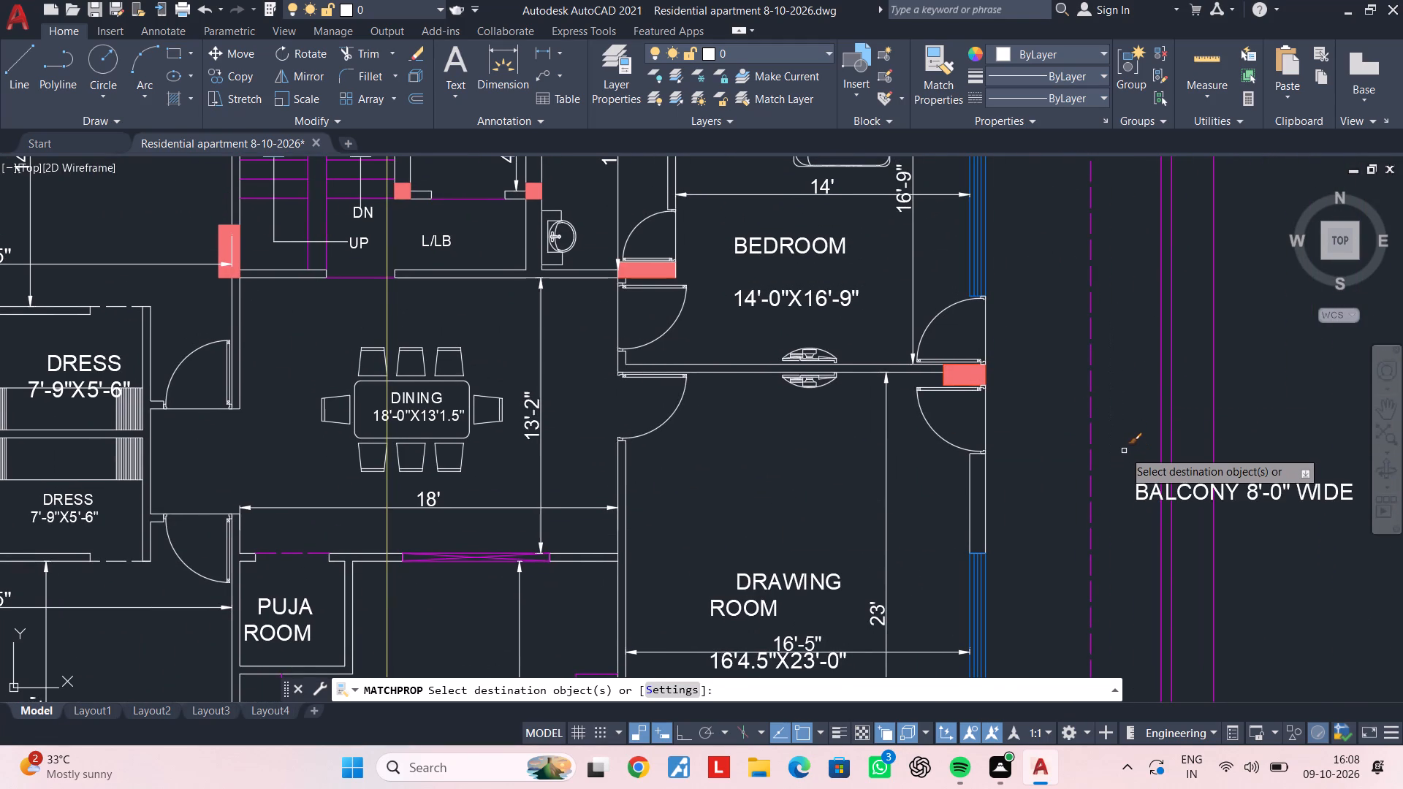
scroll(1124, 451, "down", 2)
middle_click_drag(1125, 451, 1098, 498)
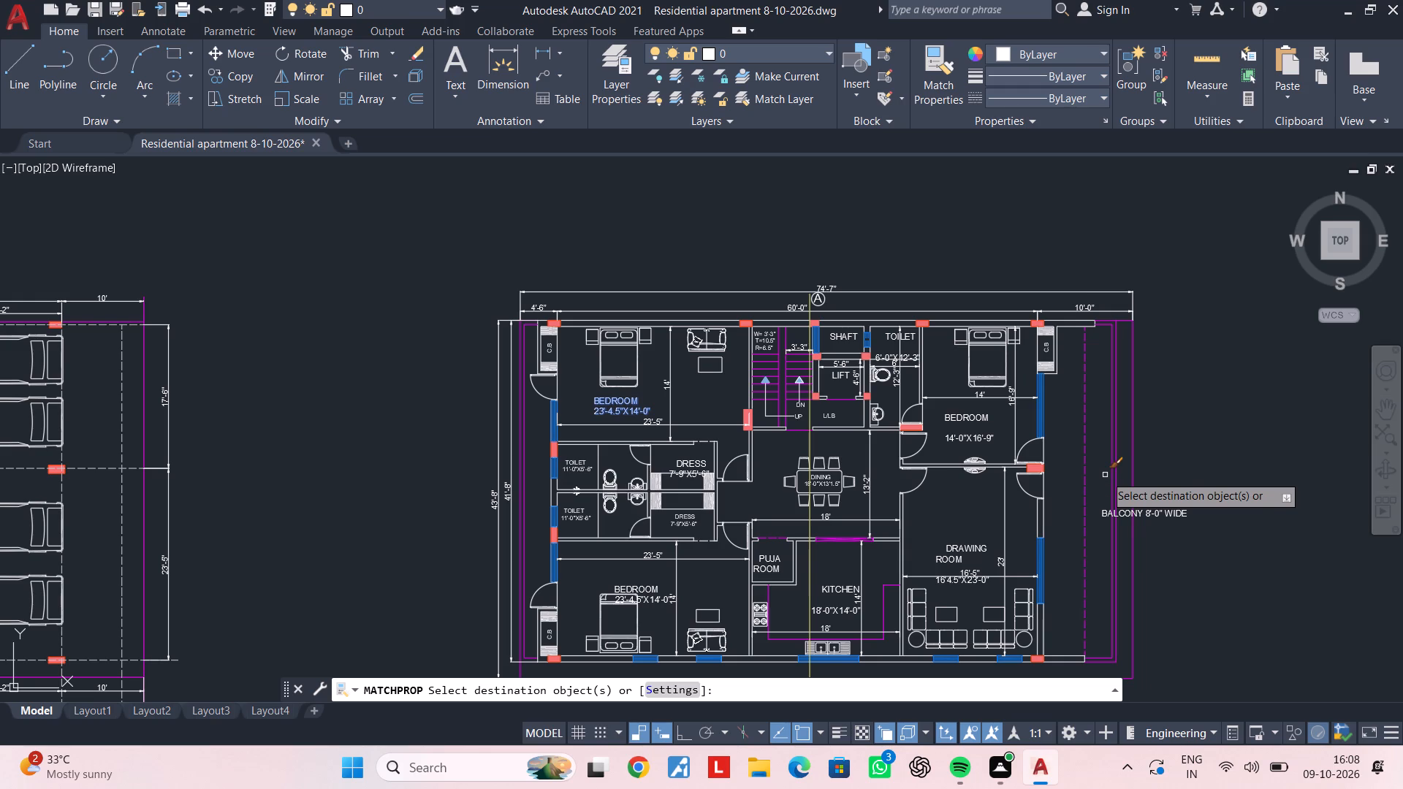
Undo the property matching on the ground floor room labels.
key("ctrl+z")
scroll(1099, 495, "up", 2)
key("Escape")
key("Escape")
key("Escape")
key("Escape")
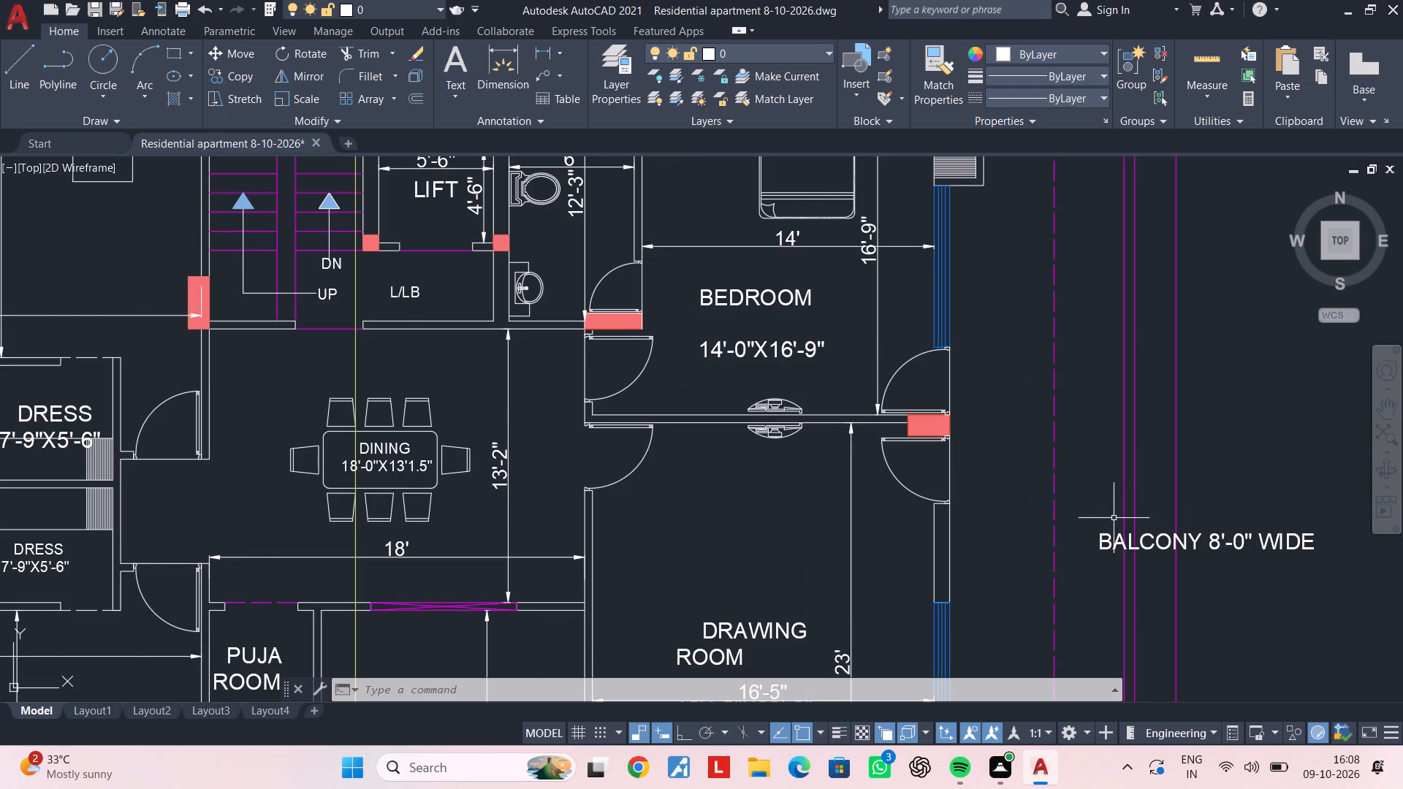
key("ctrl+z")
Match the enlarged BEDROOM label's properties onto the LIFT, SHAFT, TOILET 6'-0"X12'-3" and BEDROOM 14'-0"X16'-9" labels of the ground floor plan.
scroll(1016, 497, "down", 3)
middle_click_drag(1016, 497, 823, 490)
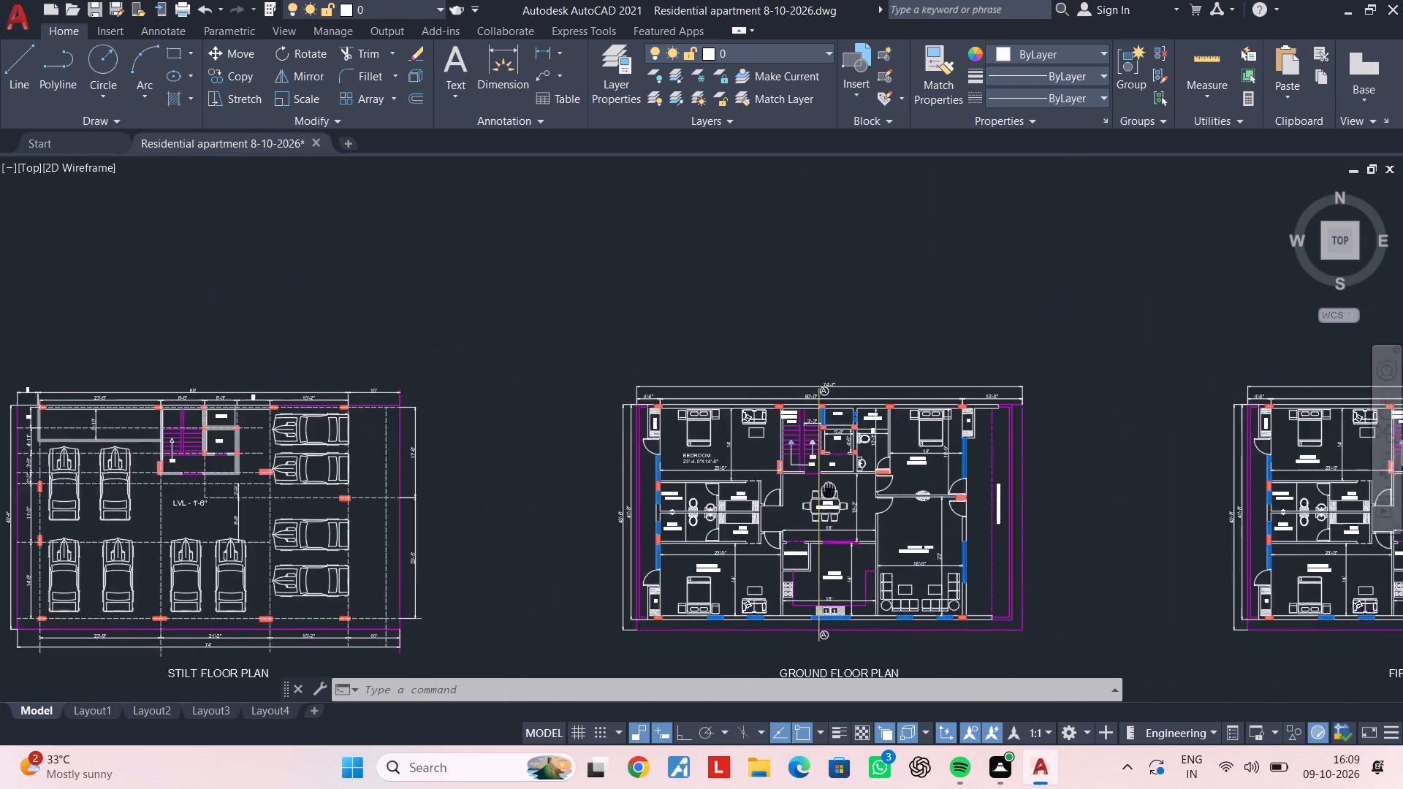
middle_click_drag(823, 490, 802, 490)
scroll(800, 490, "up", 3)
key("Escape")
middle_click_drag(628, 391, 458, 388)
key("Escape")
key("Escape")
key("m")
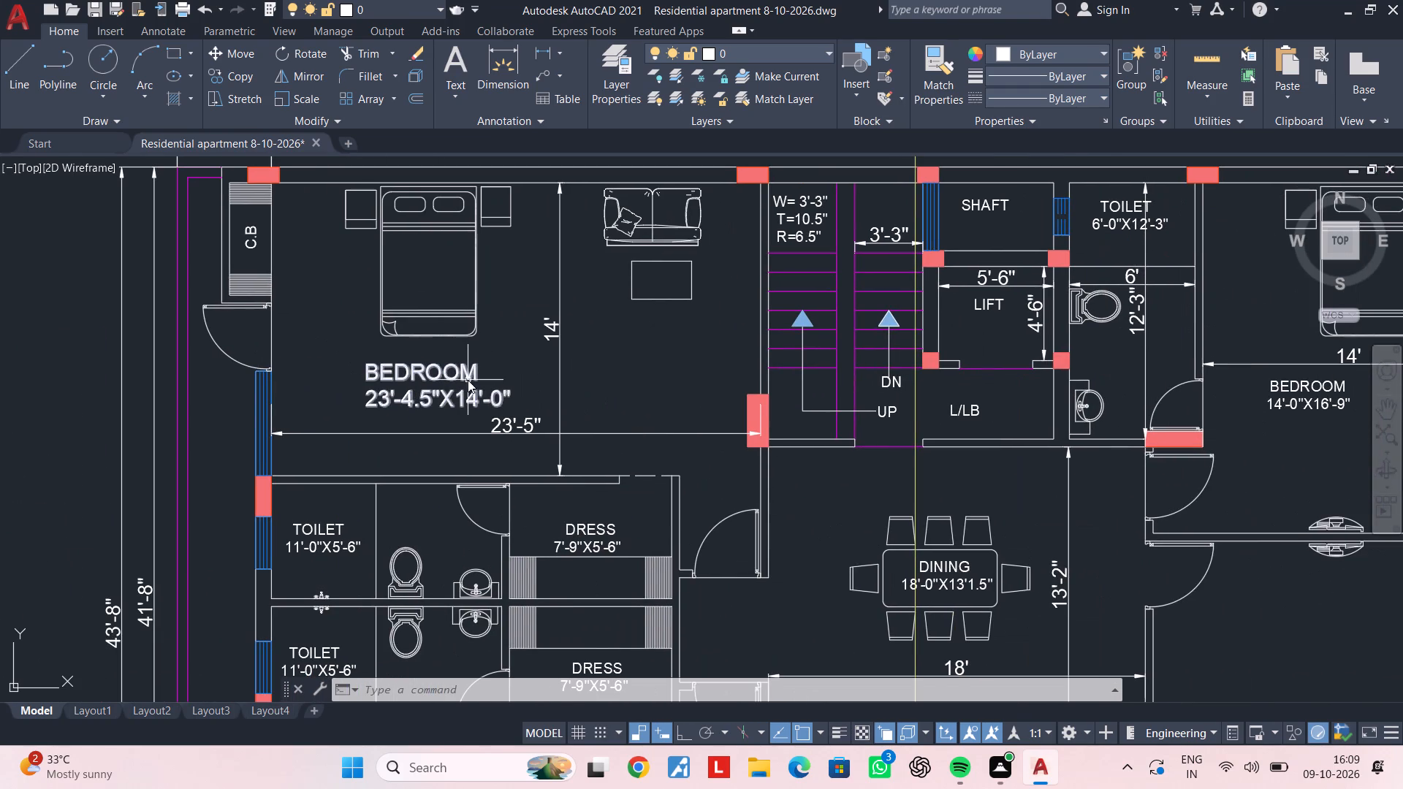
type("A")
key("space")
left_click(461, 372)
middle_click_drag(524, 384, 284, 394)
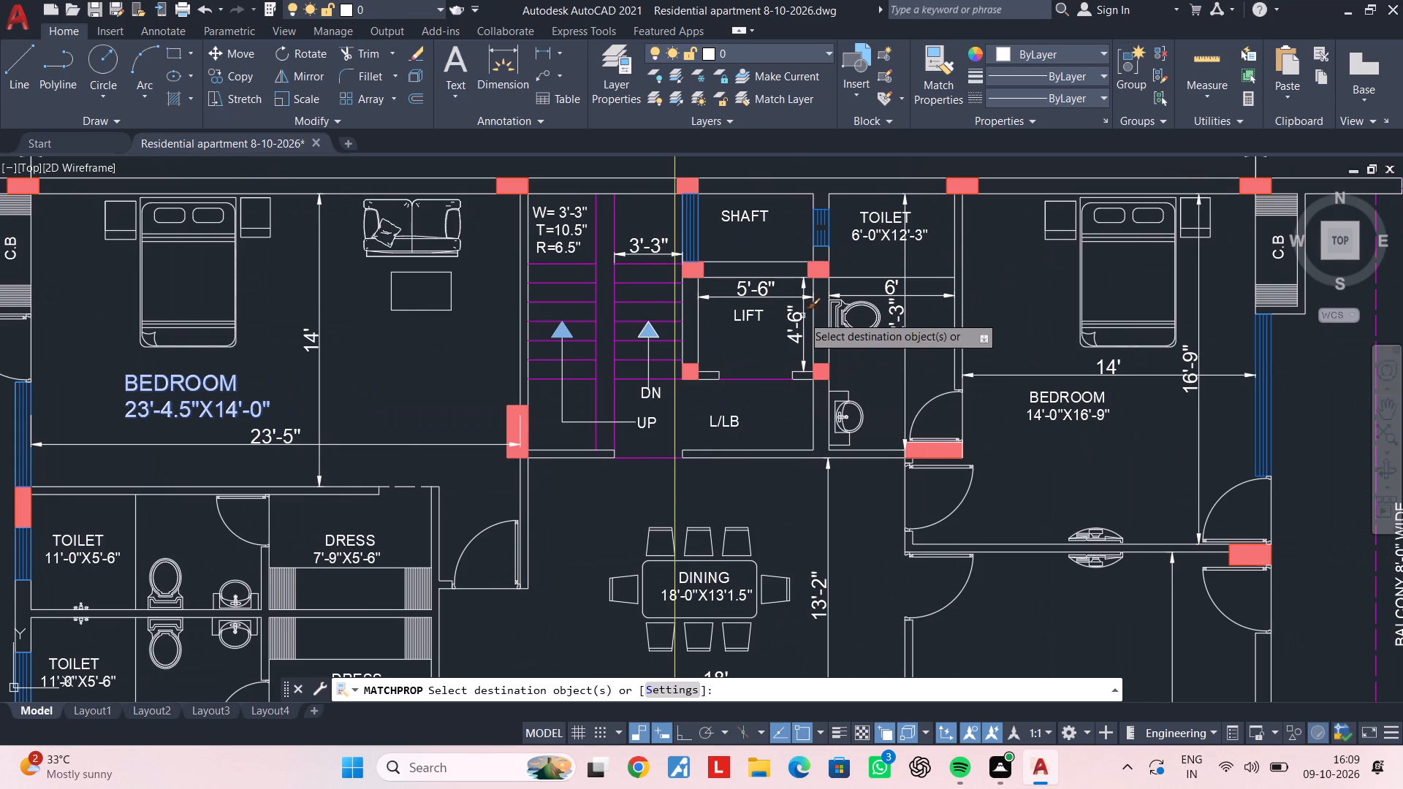
left_click(759, 316)
left_click(759, 214)
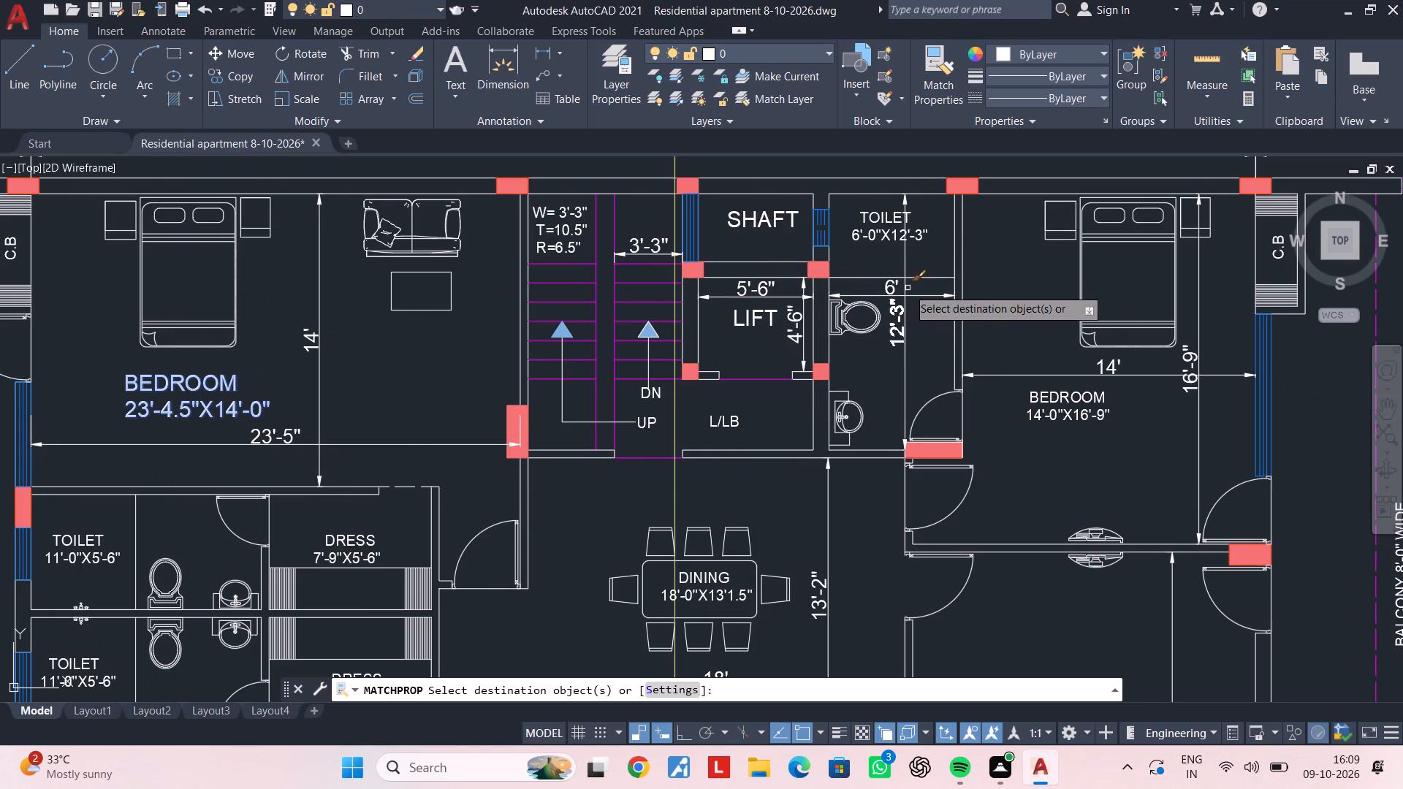
left_click(882, 231)
middle_click_drag(1042, 341, 865, 246)
left_click(897, 301)
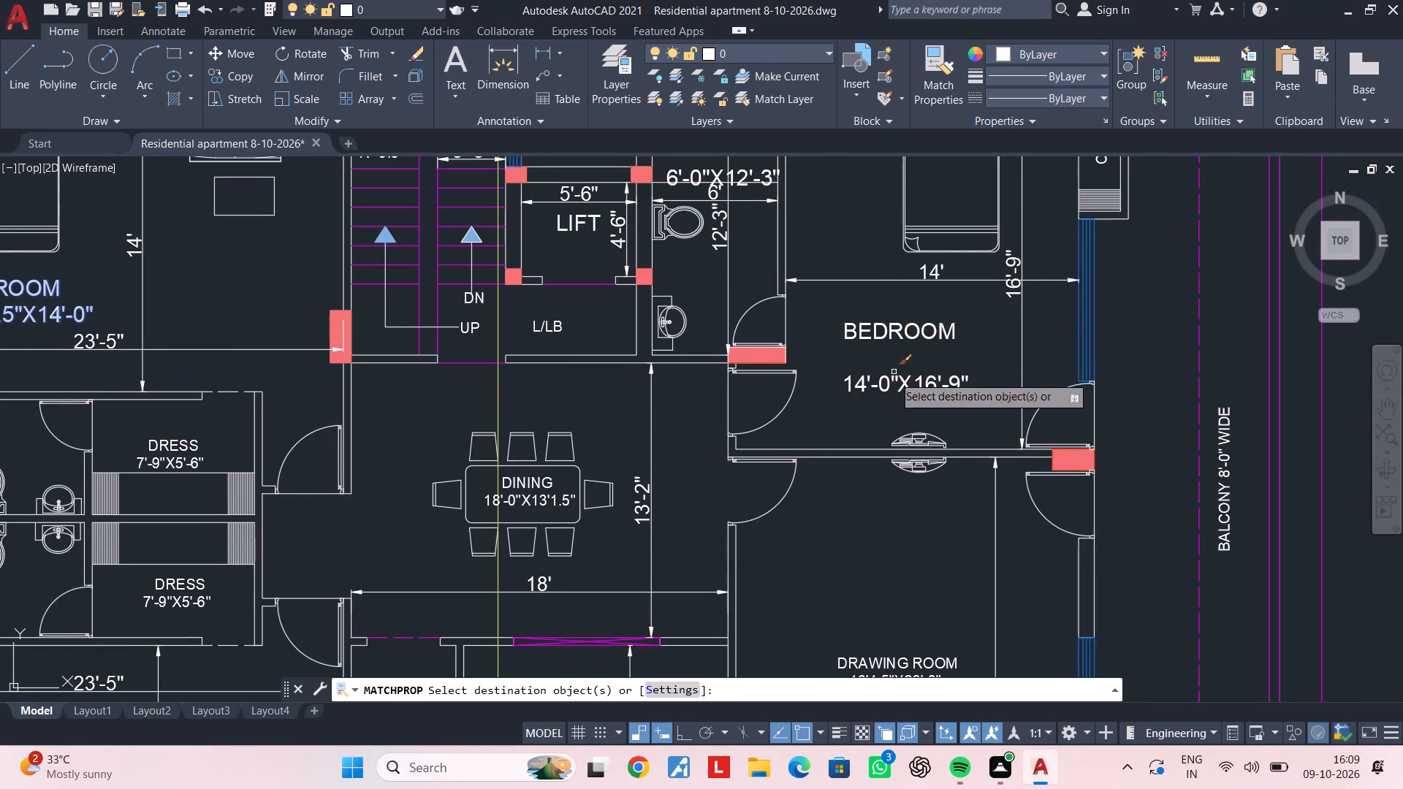
Match the same text properties onto the DINING, DRAWING ROOM, PUJA ROOM, KITCHEN and lower BEDROOM 23'-4.5"X14'-0" labels.
middle_click_drag(891, 383, 1027, 255)
left_click(662, 362)
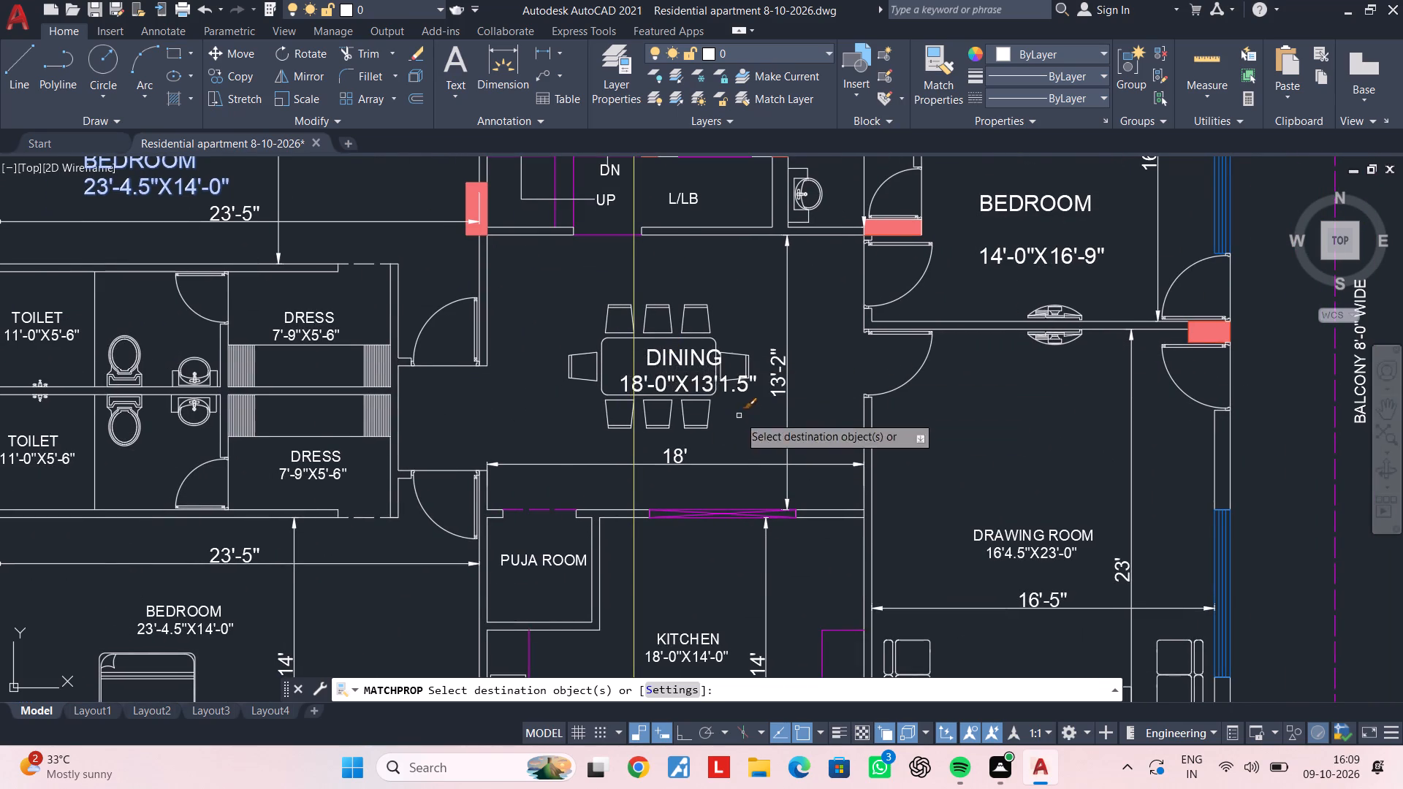
middle_click_drag(739, 416, 723, 259)
left_click(1026, 392)
middle_click_drag(817, 409, 971, 370)
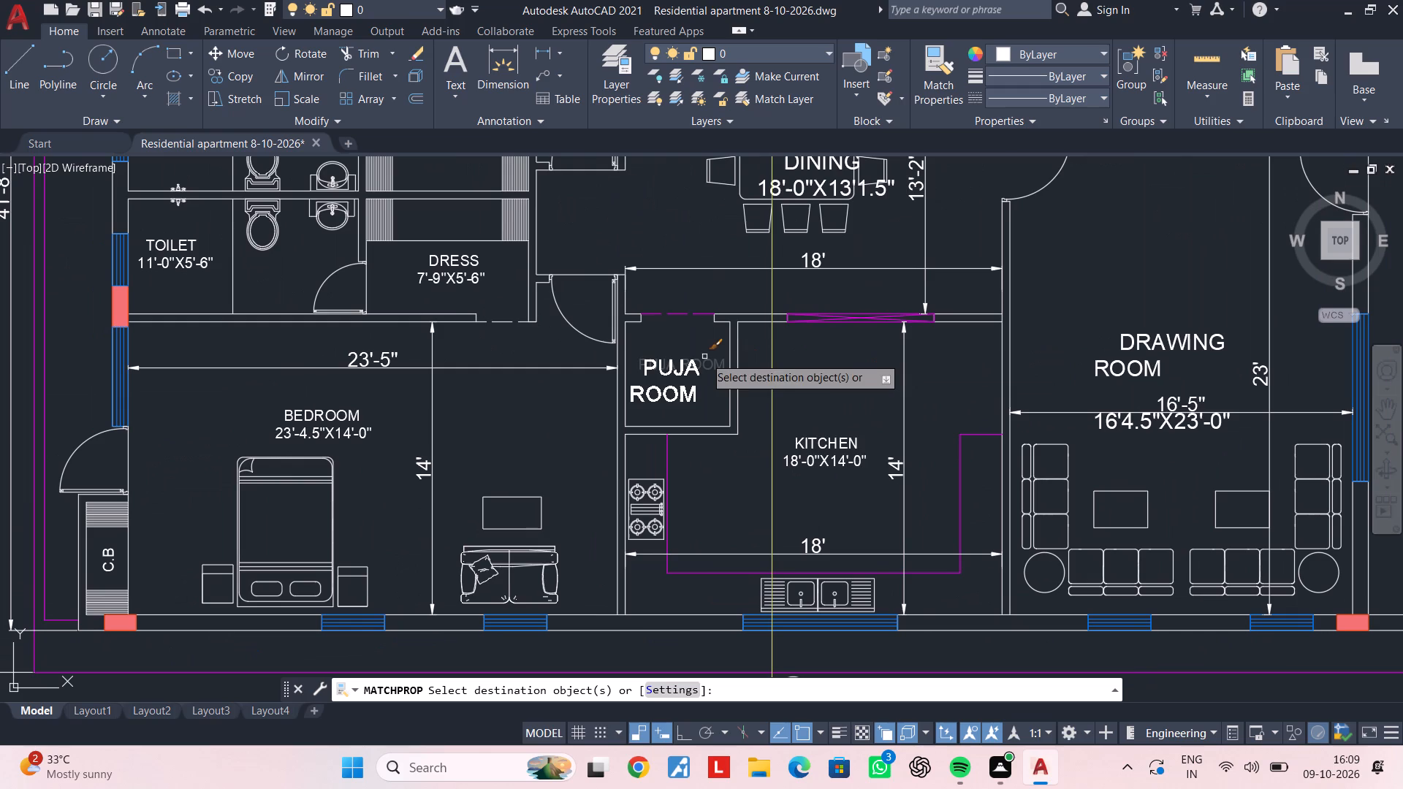
left_click(704, 357)
left_click(808, 452)
left_click(808, 438)
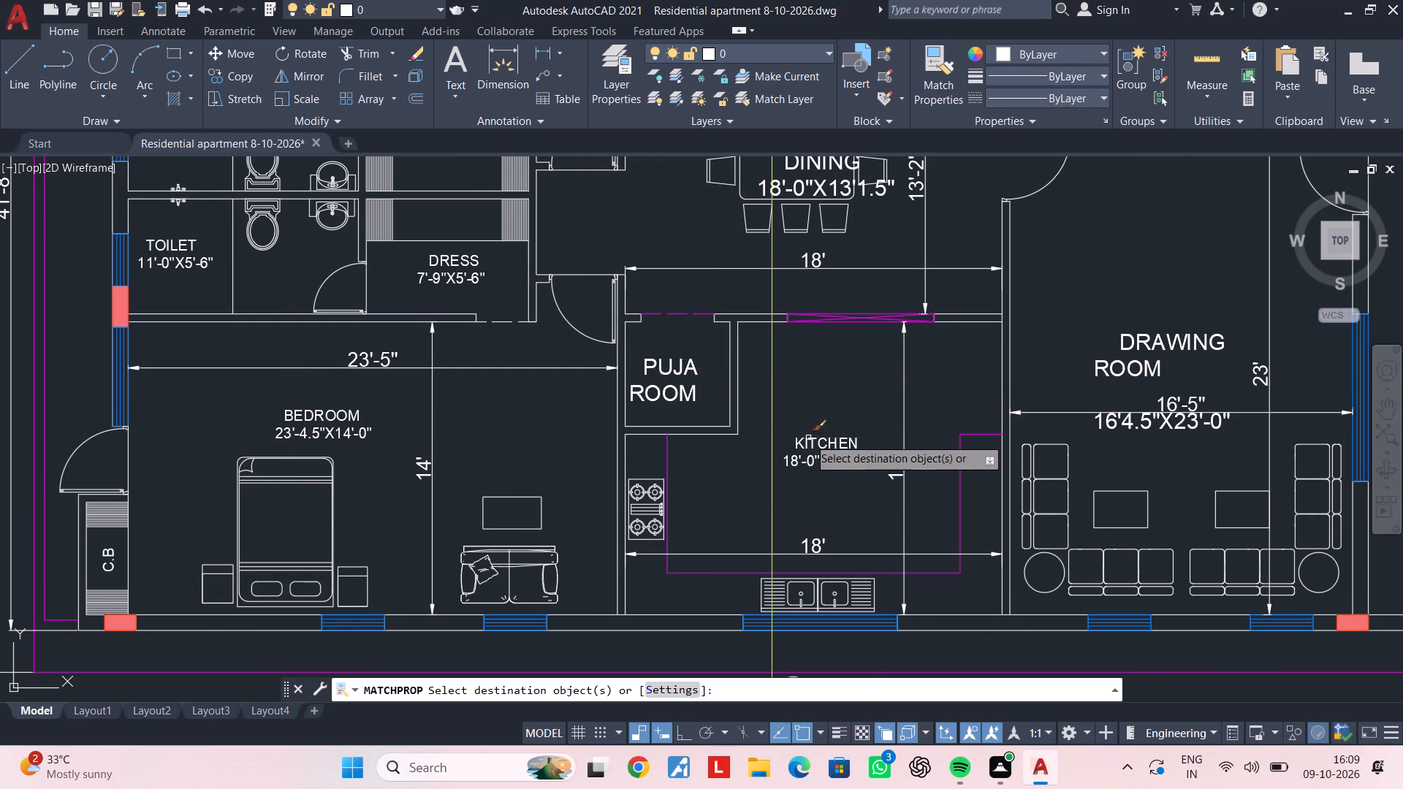
left_click(828, 441)
middle_click_drag(783, 425, 927, 413)
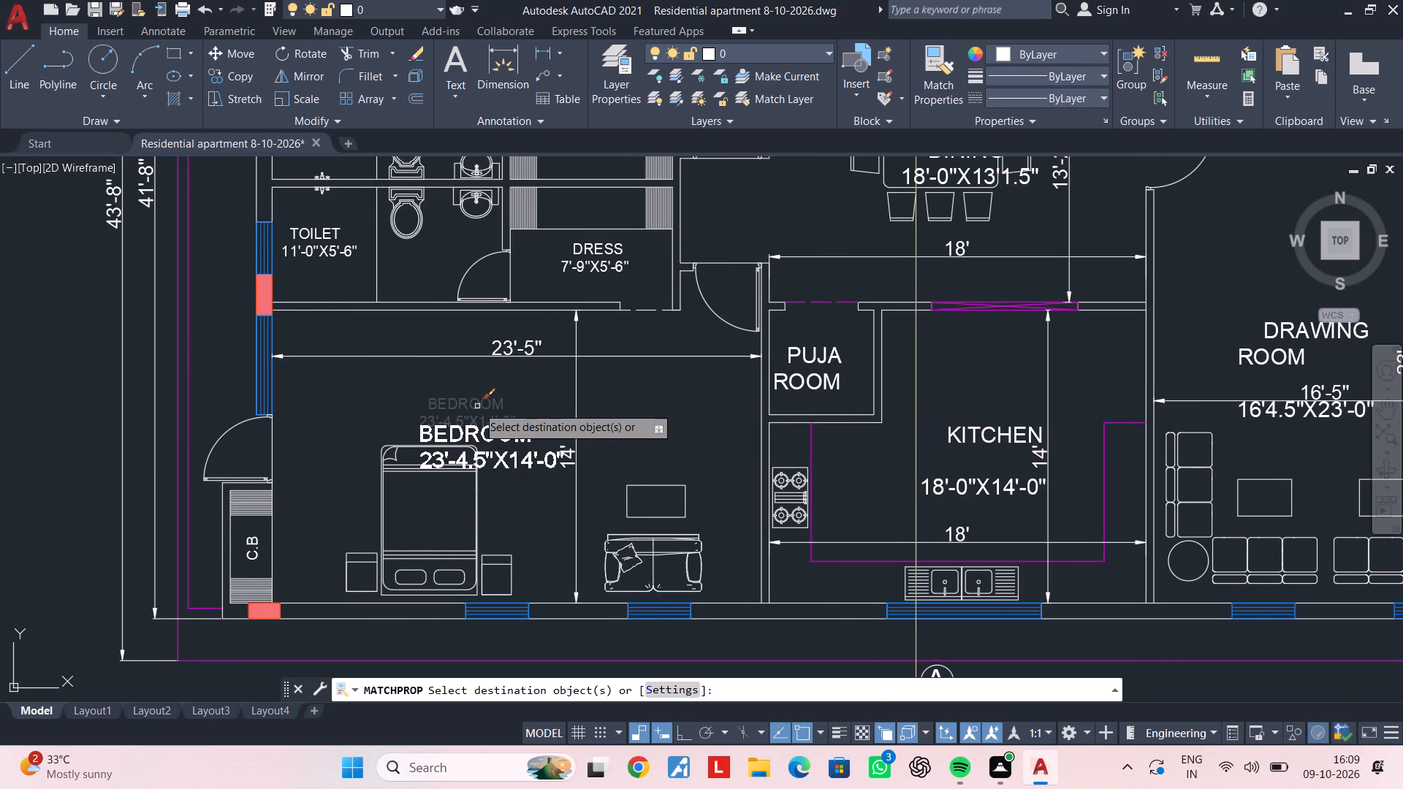
left_click(477, 406)
Match the same text properties onto both TOILET 11'-0"X5'-6" labels and both DRESS 7'-9"X5'-6" labels.
middle_click_drag(484, 384, 552, 490)
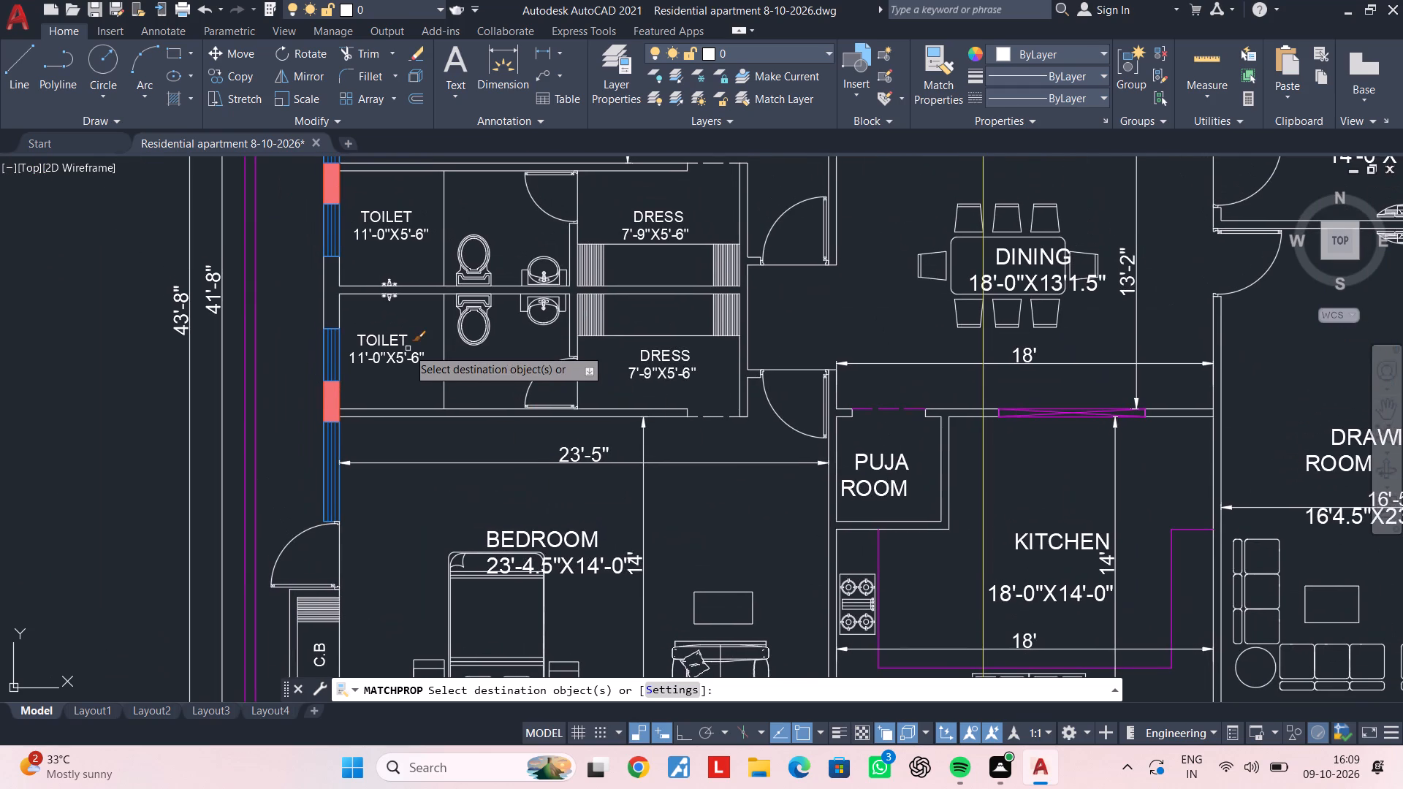
left_click(401, 356)
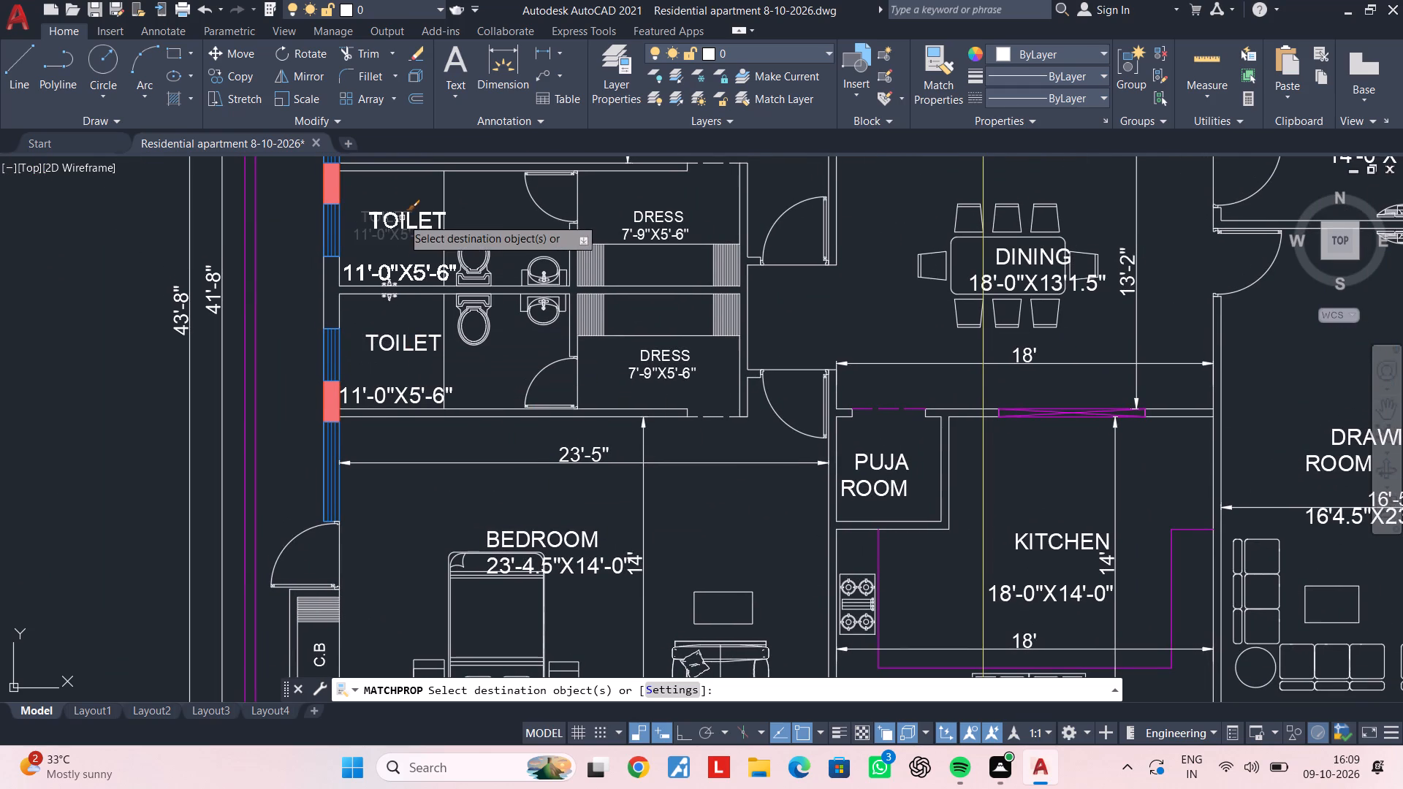
left_click(402, 218)
left_click(657, 376)
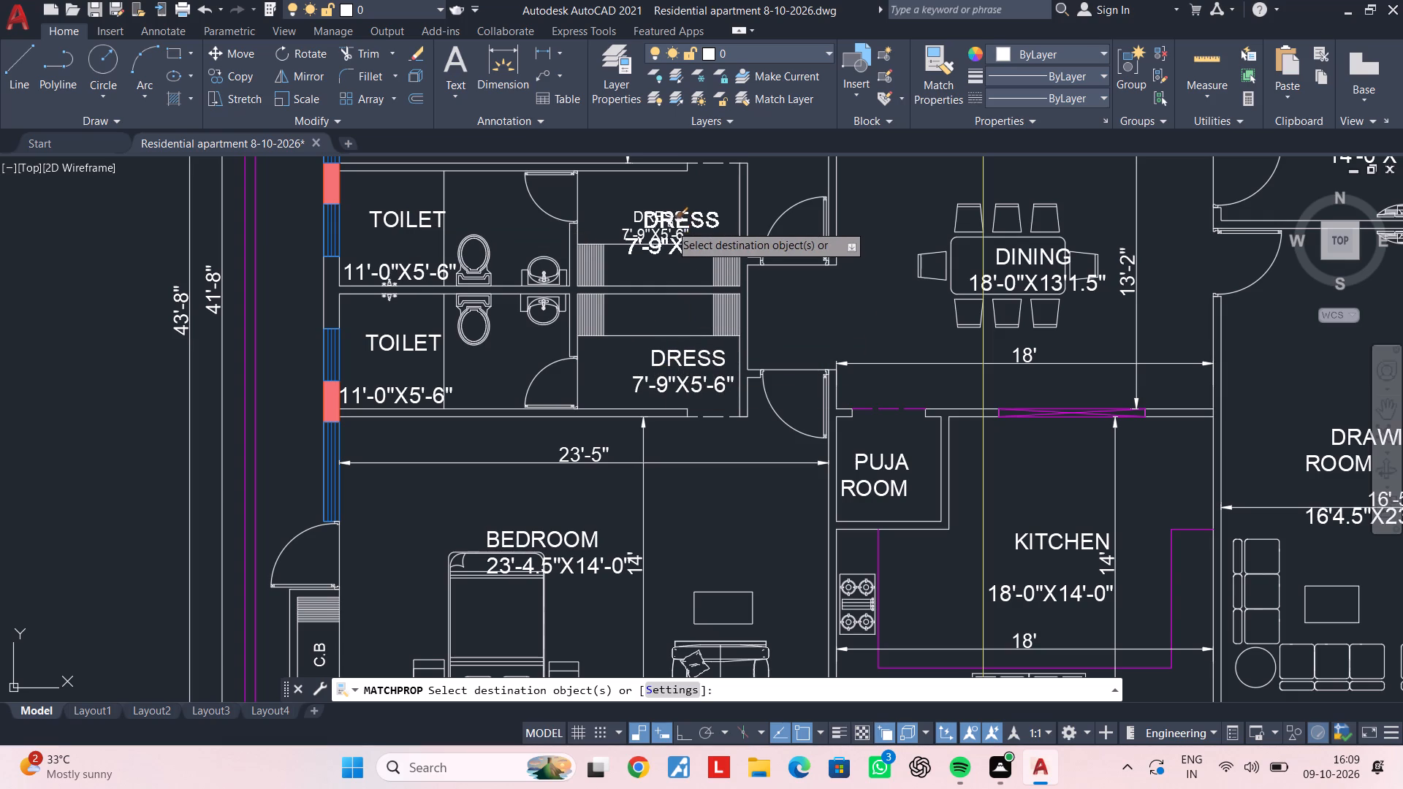
left_click(670, 224)
key("Escape")
key("Escape")
Widen the text box of the upper TOILET 11'-0"X5'-6" label to just over 7'-3", closing the gap between its two lines.
scroll(434, 267, "up", 2)
double_click(398, 289)
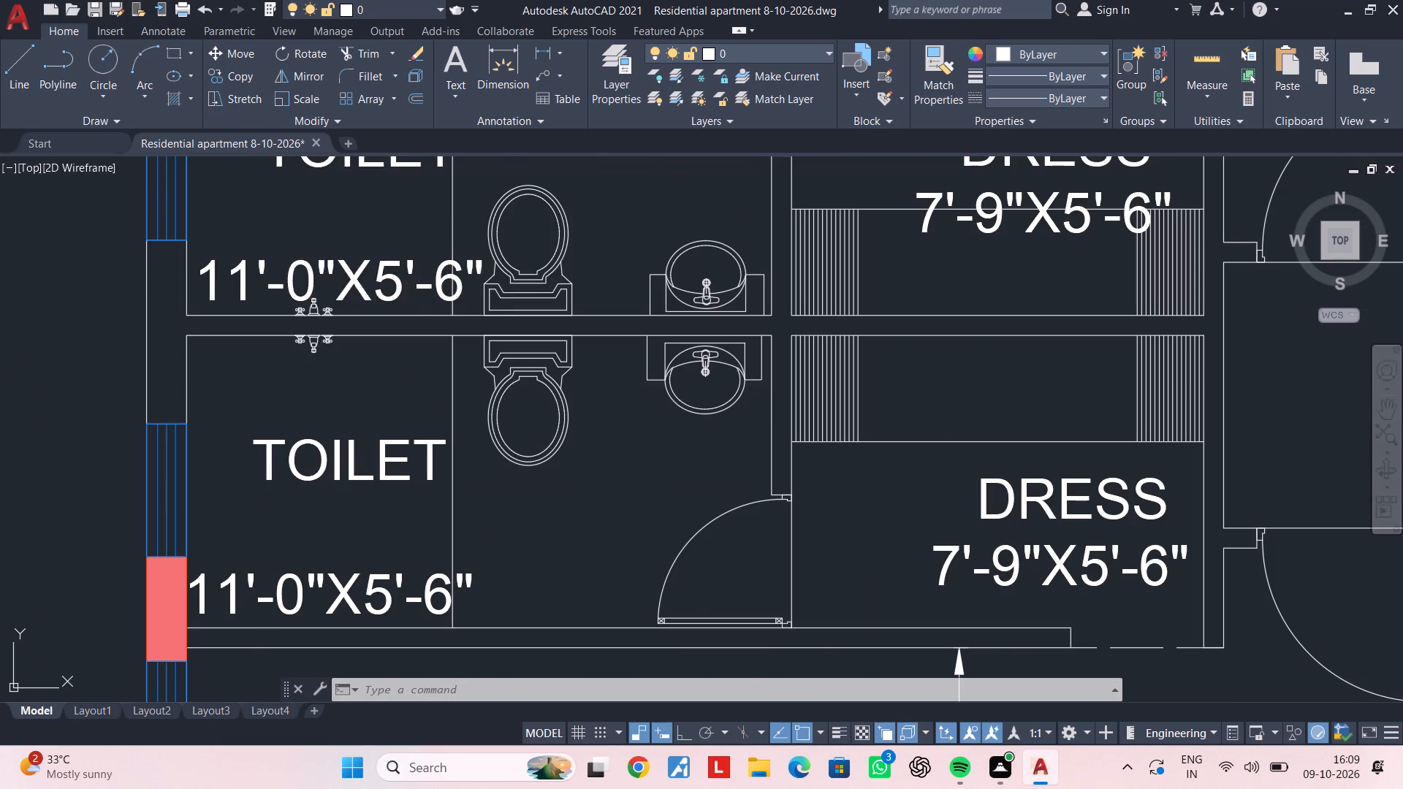
scroll(397, 289, "down", 2)
middle_click_drag(397, 289, 419, 375)
scroll(437, 333, "up", 2)
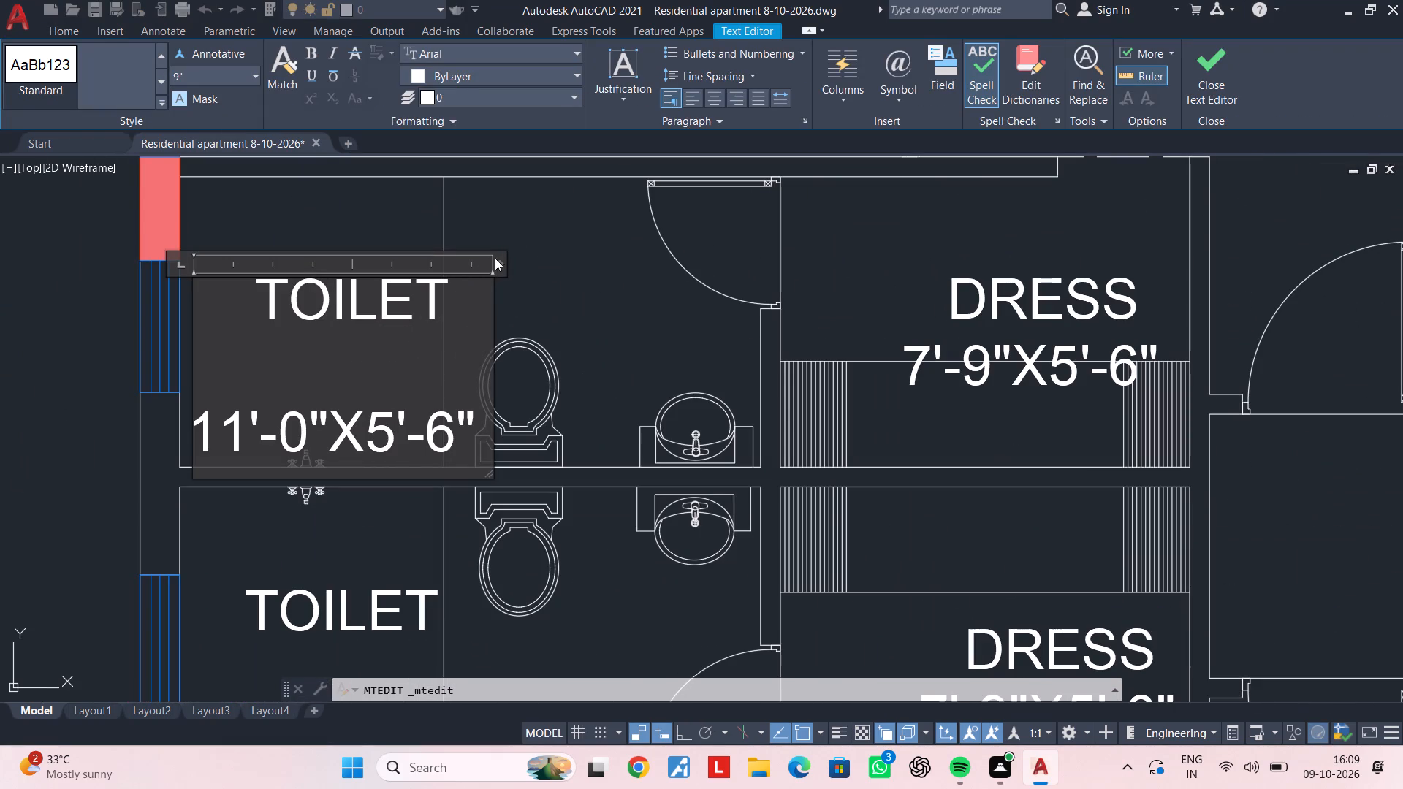
left_click_drag(499, 264, 585, 264)
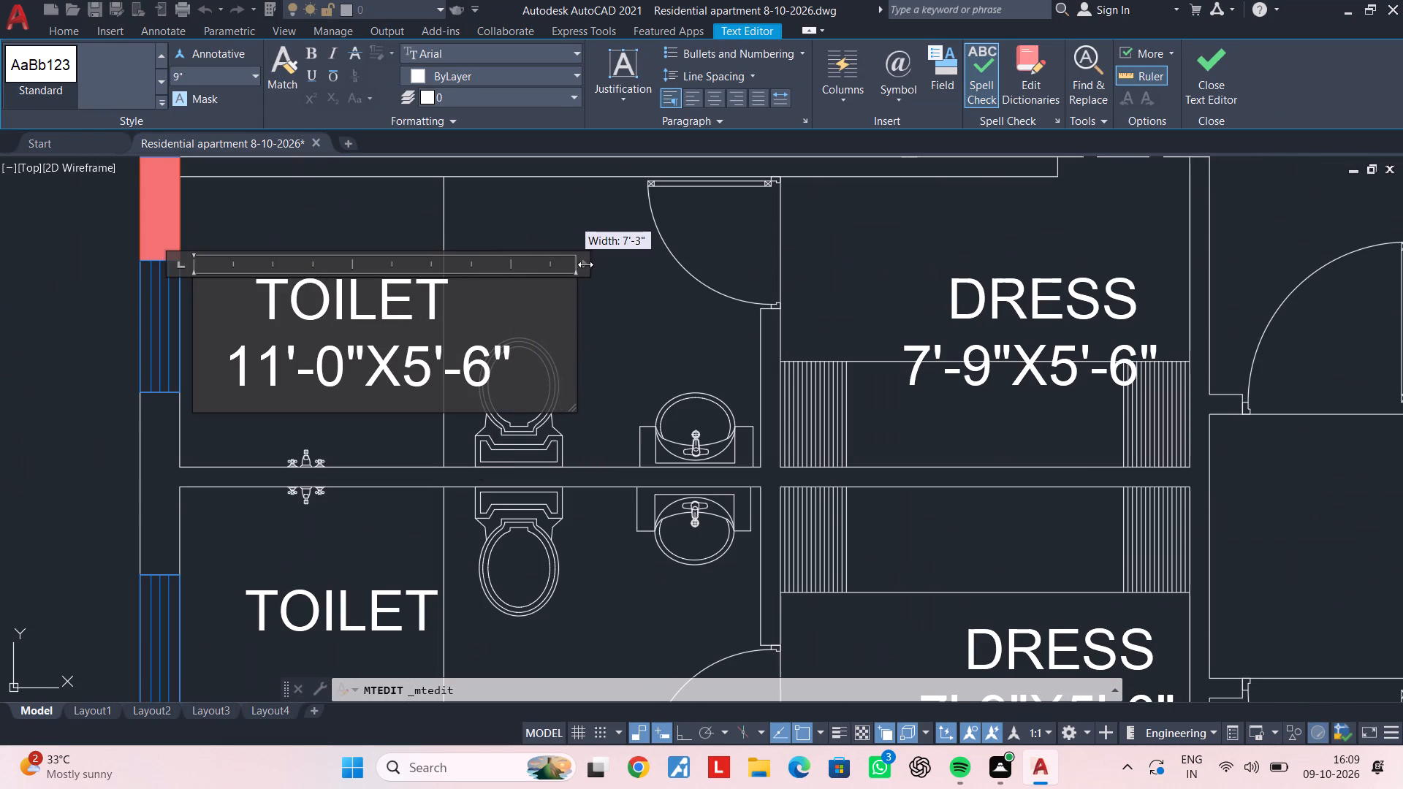
left_click_drag(585, 264, 598, 264)
left_click(612, 286)
scroll(614, 308, "down", 2)
middle_click_drag(611, 319, 612, 294)
key("Escape")
key("Escape")
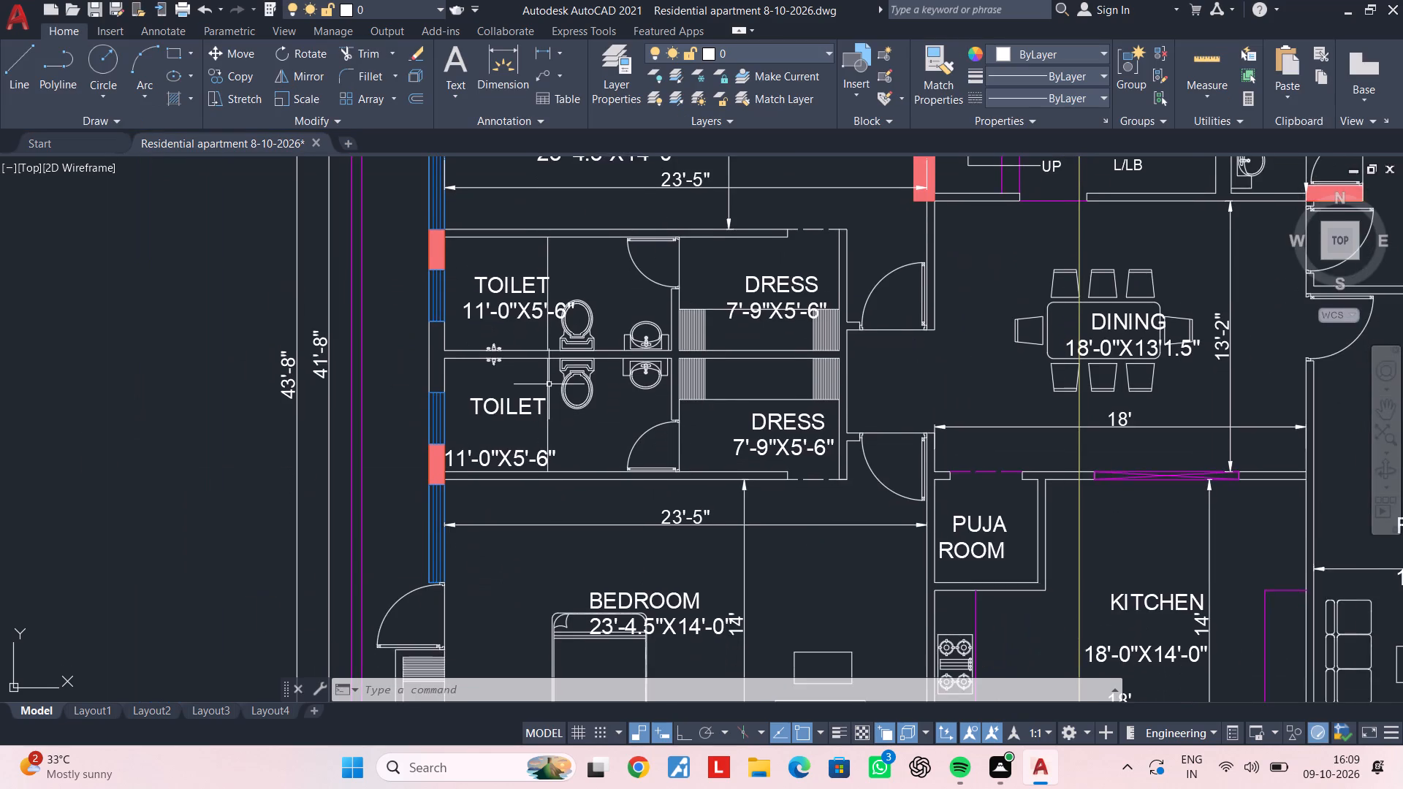
Widen the text box of the lower TOILET 11'-0"X5'-6" label to about 7'-9", closing the gap between its two lines.
middle_click_drag(549, 384, 560, 356)
key("Escape")
double_click(546, 376)
double_click(528, 379)
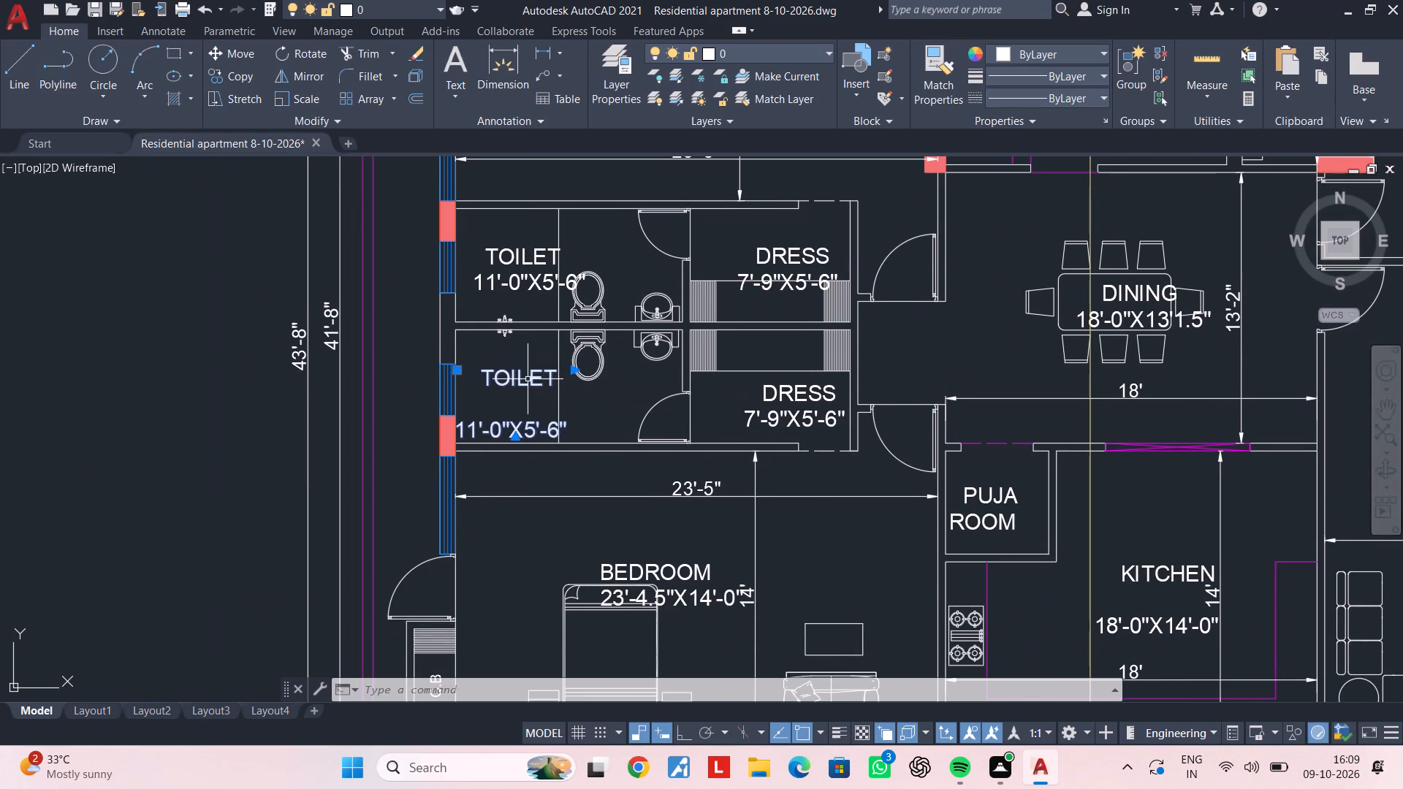
double_click(528, 379)
key("Escape")
double_click(530, 377)
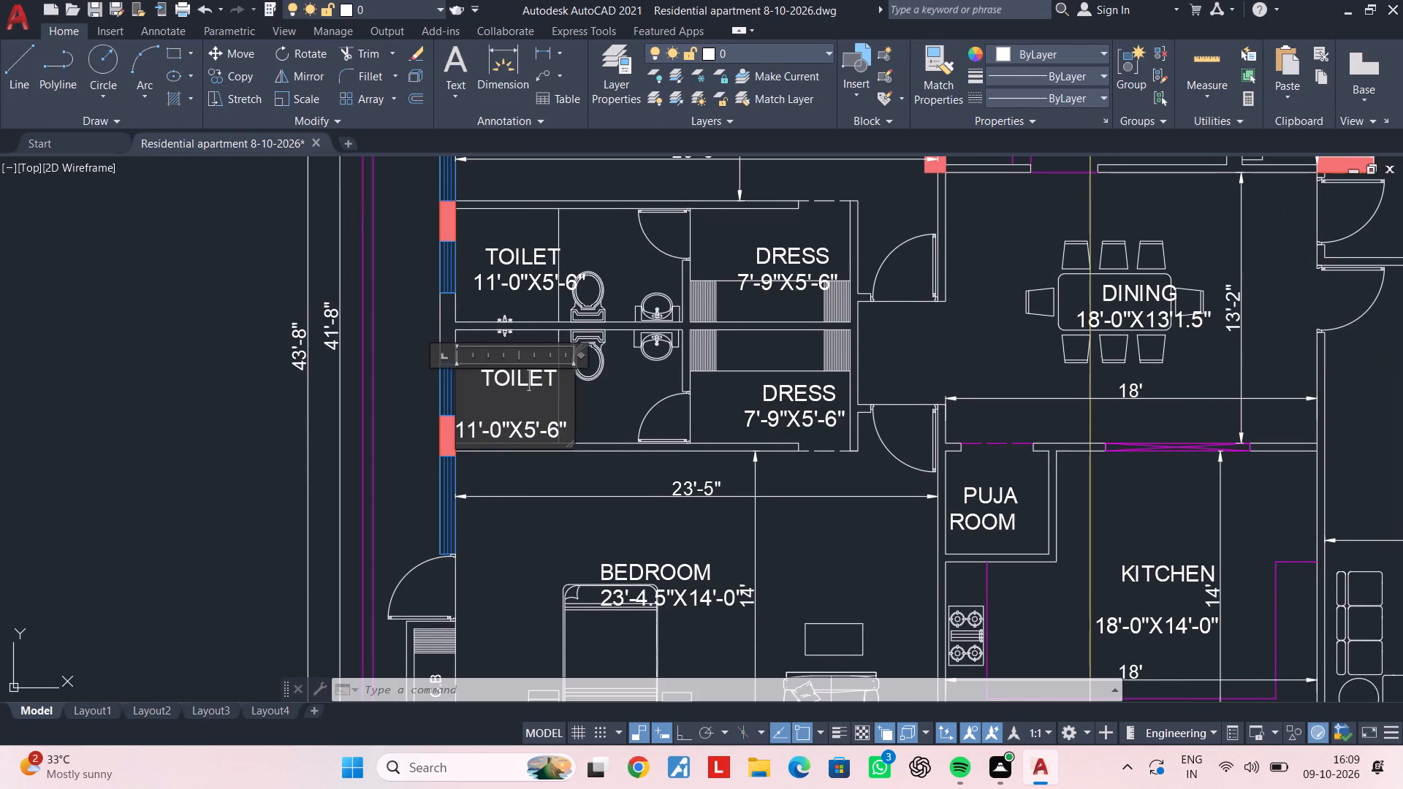
left_click_drag(582, 354, 629, 353)
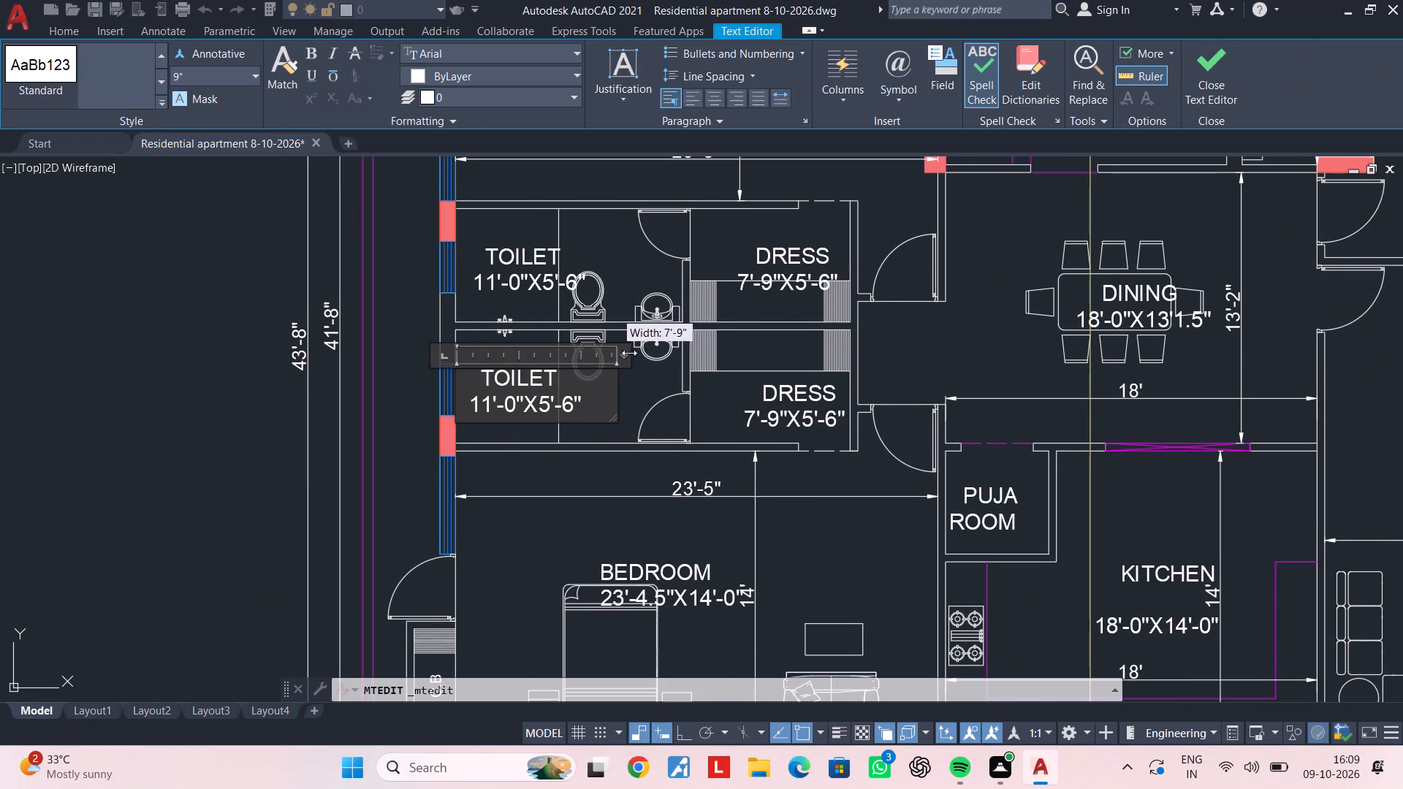
left_click_drag(629, 353, 633, 353)
left_click(651, 400)
scroll(652, 391, "down", 1)
middle_click_drag(652, 391, 547, 401)
key("Escape")
key("Escape")
scroll(612, 324, "up", 1)
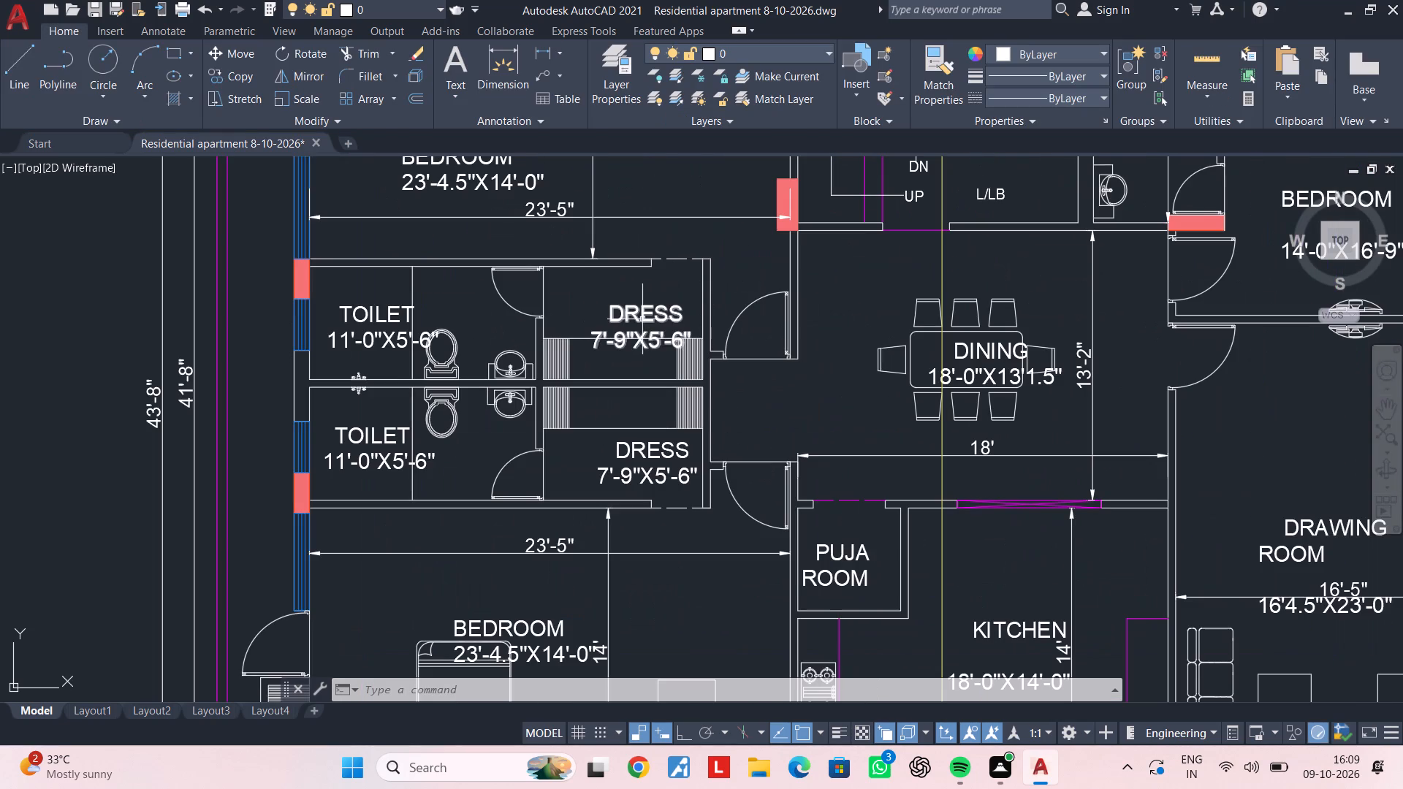
Move the upper DRESS 7'-9"X5'-6" label up and to the left, clear of the wardrobe.
double_click(642, 319)
key("Escape")
key("Escape")
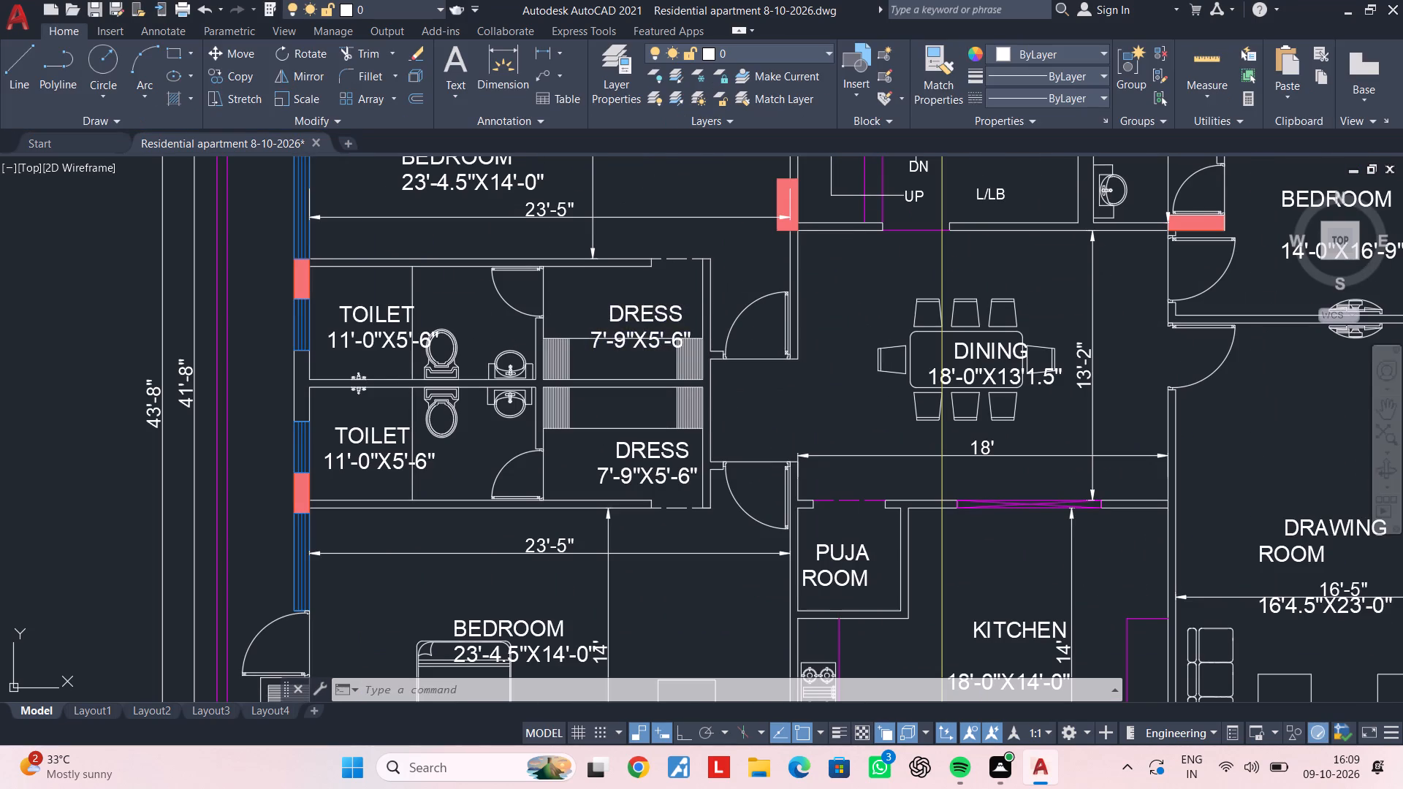
left_click(642, 319)
type("M")
key("space")
left_click(642, 319)
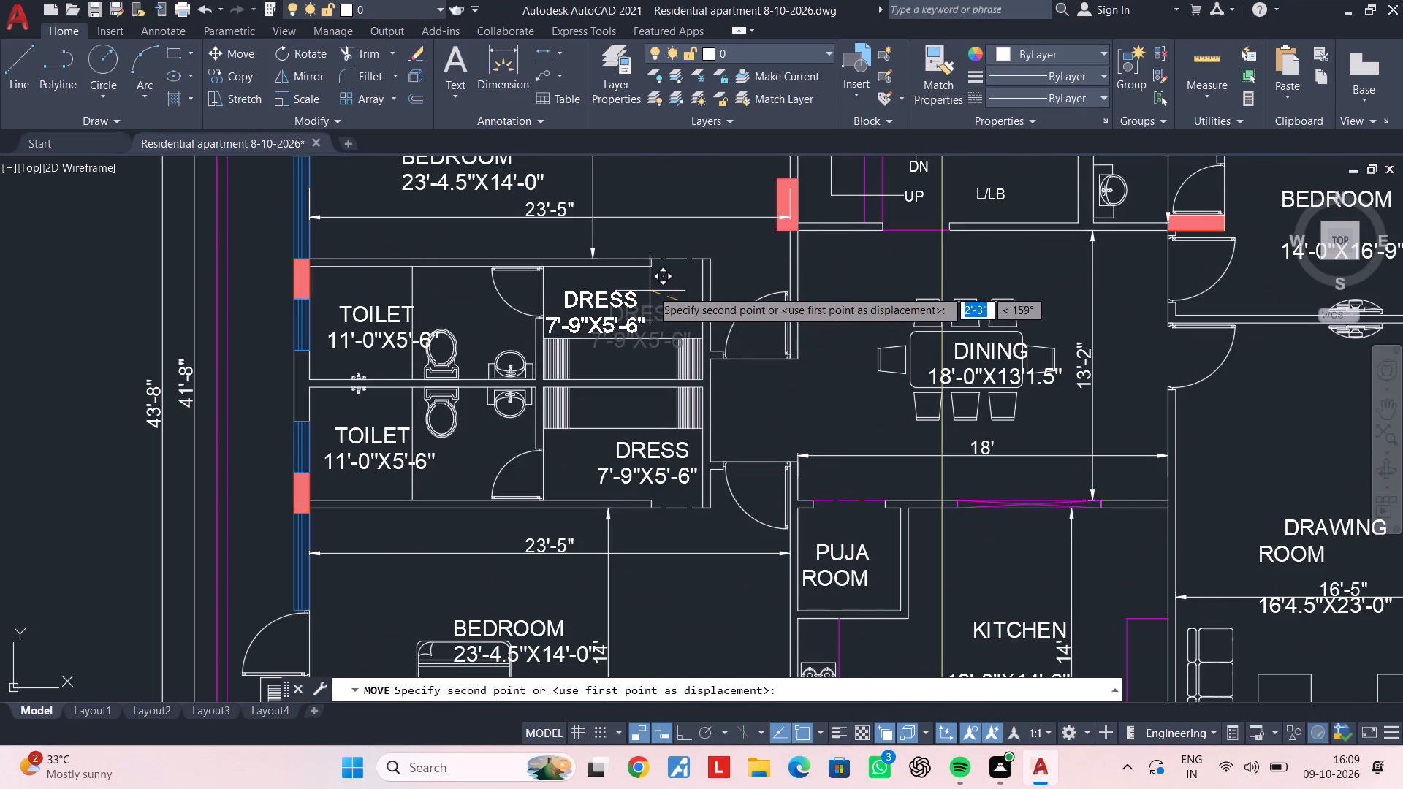
left_click(672, 283)
key("Escape")
Move the lower DRESS 7'-9"X5'-6" label to the left so it sits centrally in its room.
middle_click_drag(661, 354, 673, 291)
key("Escape")
scroll(648, 403, "up", 1)
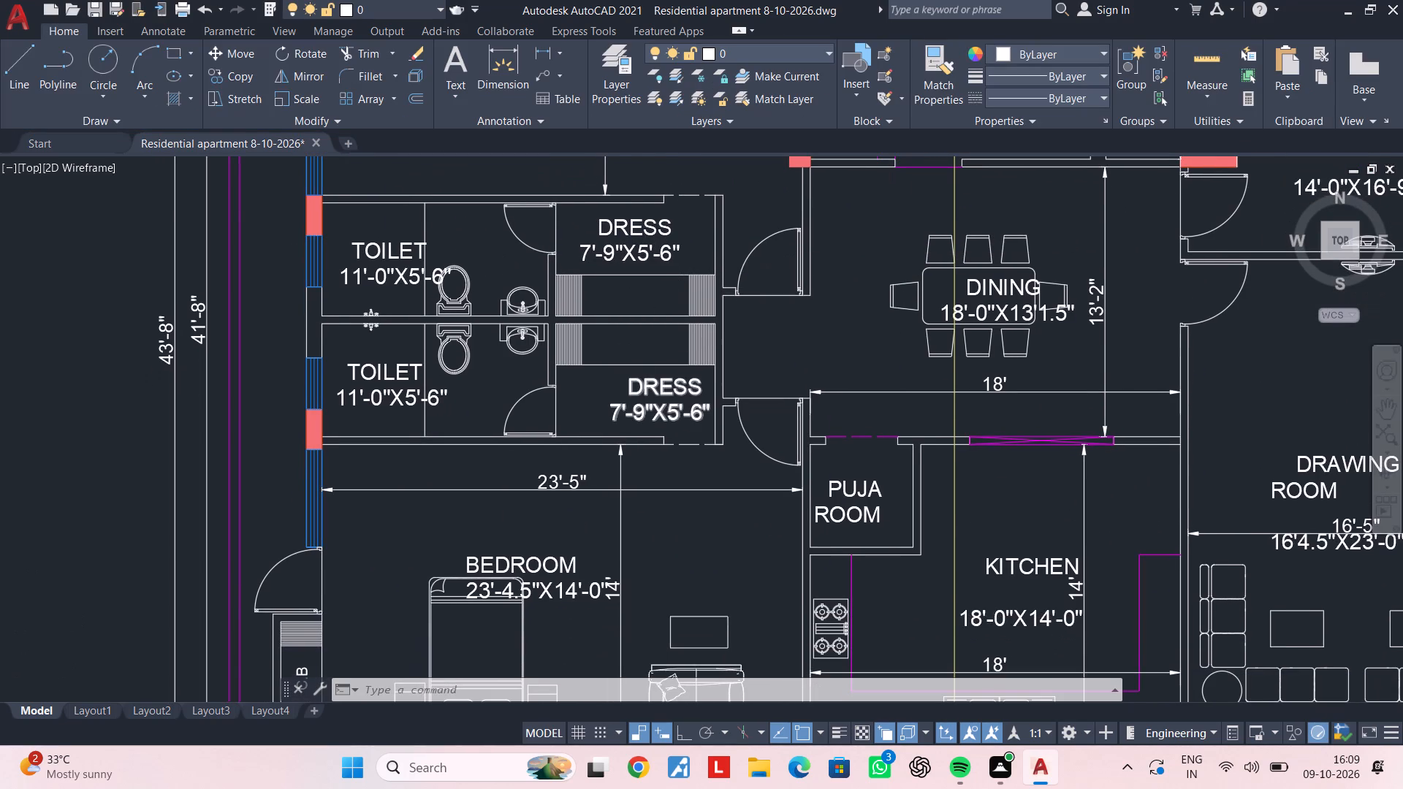
left_click(650, 412)
type("M")
key("space")
left_click(650, 412)
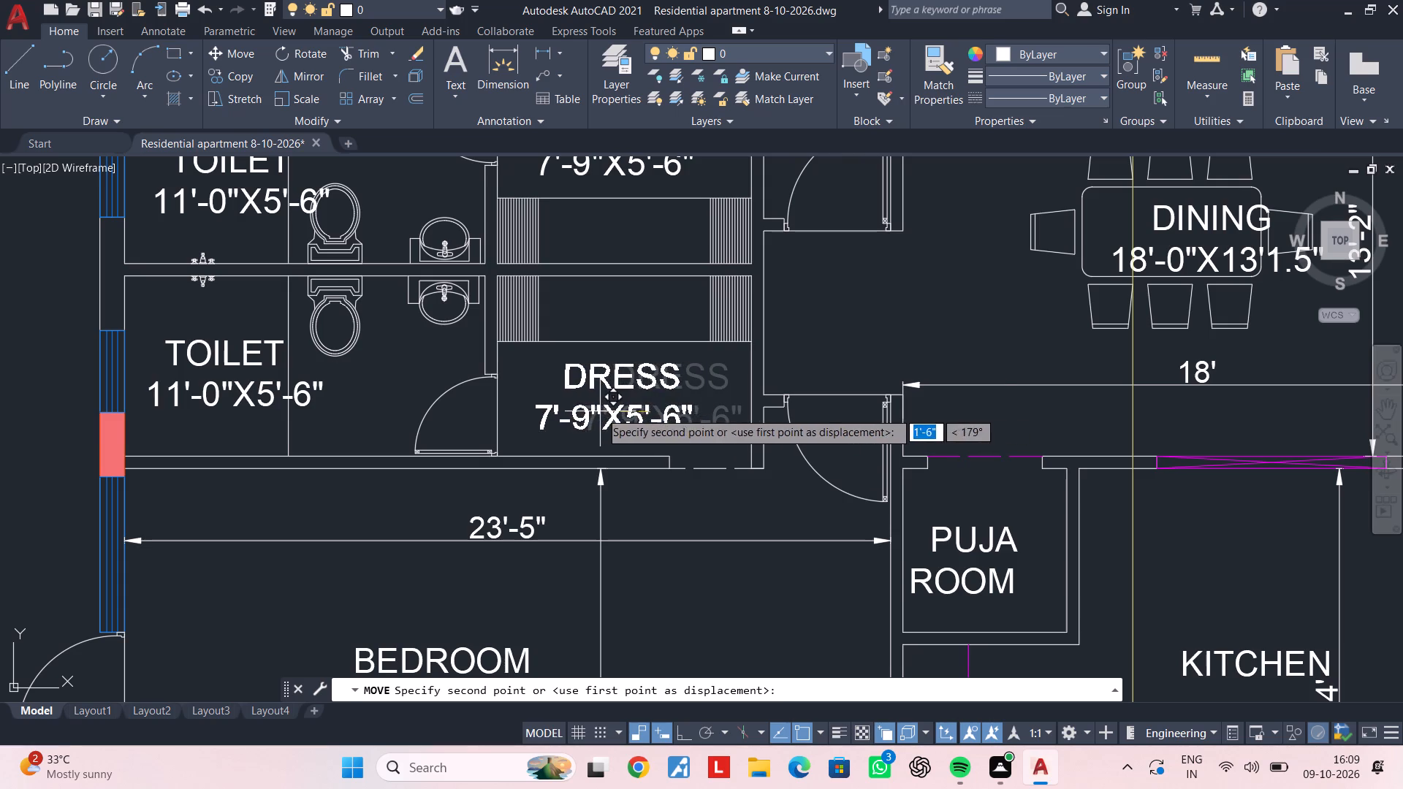
left_click(600, 411)
Reposition the DINING 18'-0"X13'1.5" label so it is centred on the dining table.
scroll(657, 414, "down", 2)
middle_click_drag(657, 414, 539, 413)
middle_click_drag(687, 373, 560, 427)
scroll(663, 398, "up", 2)
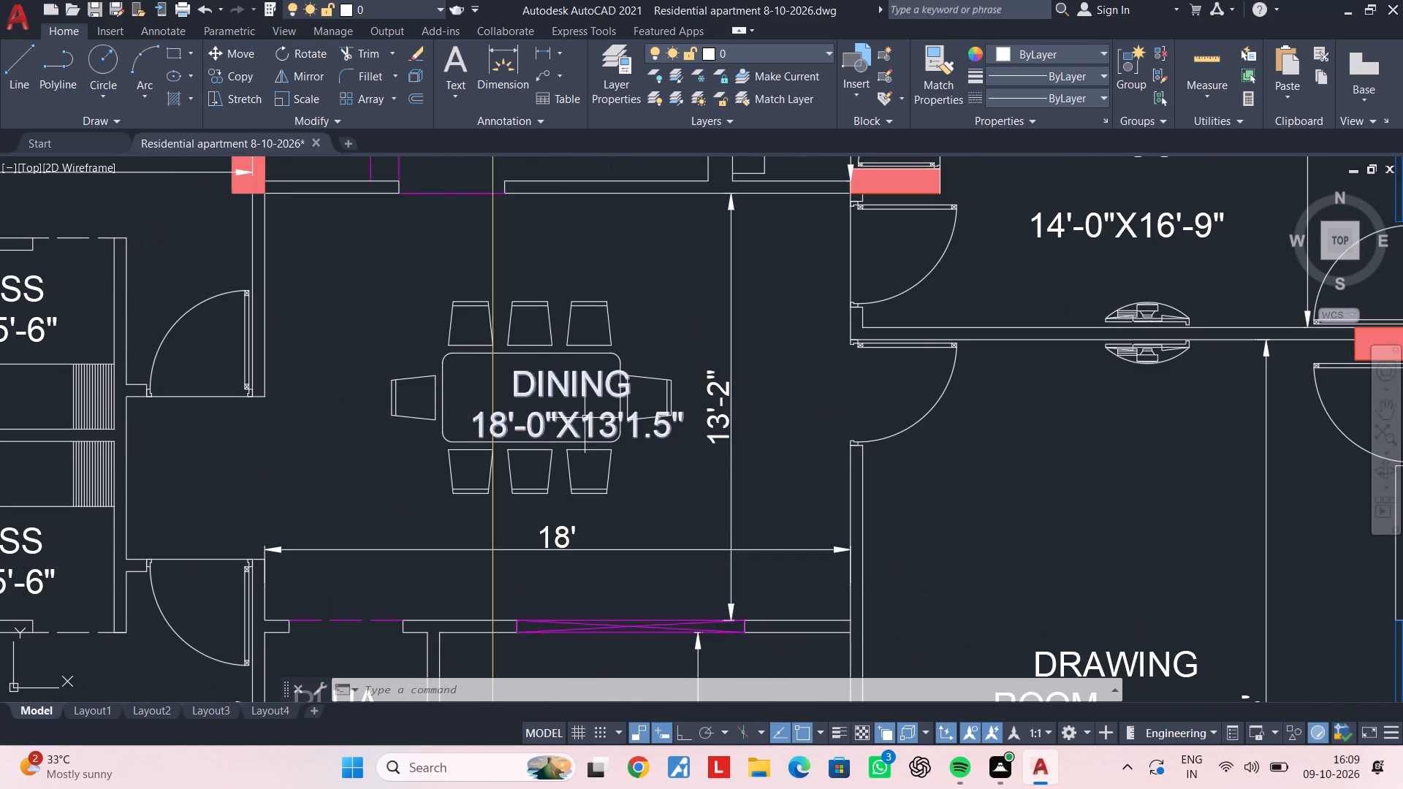
left_click(583, 419)
key("m")
key("space")
left_click(583, 418)
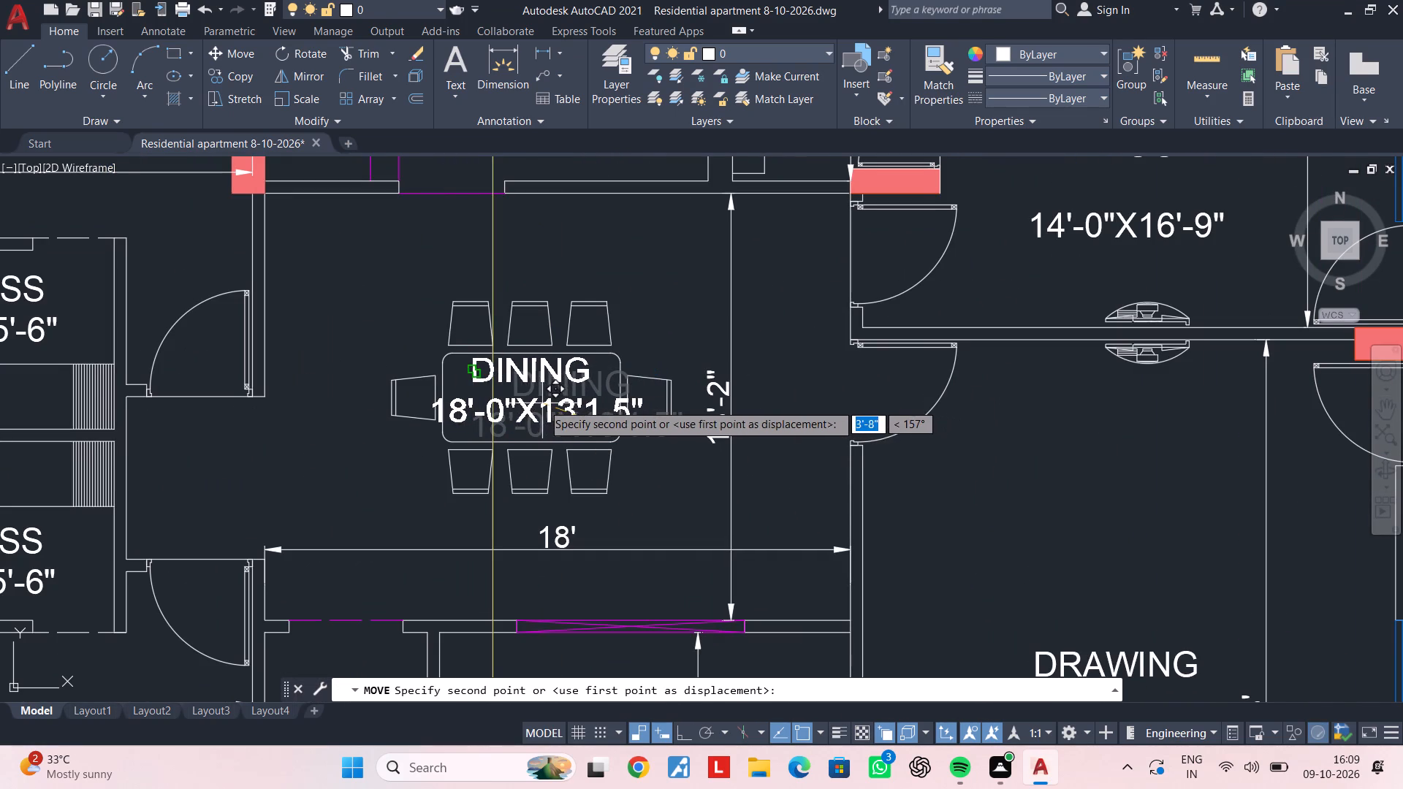
left_click(533, 403)
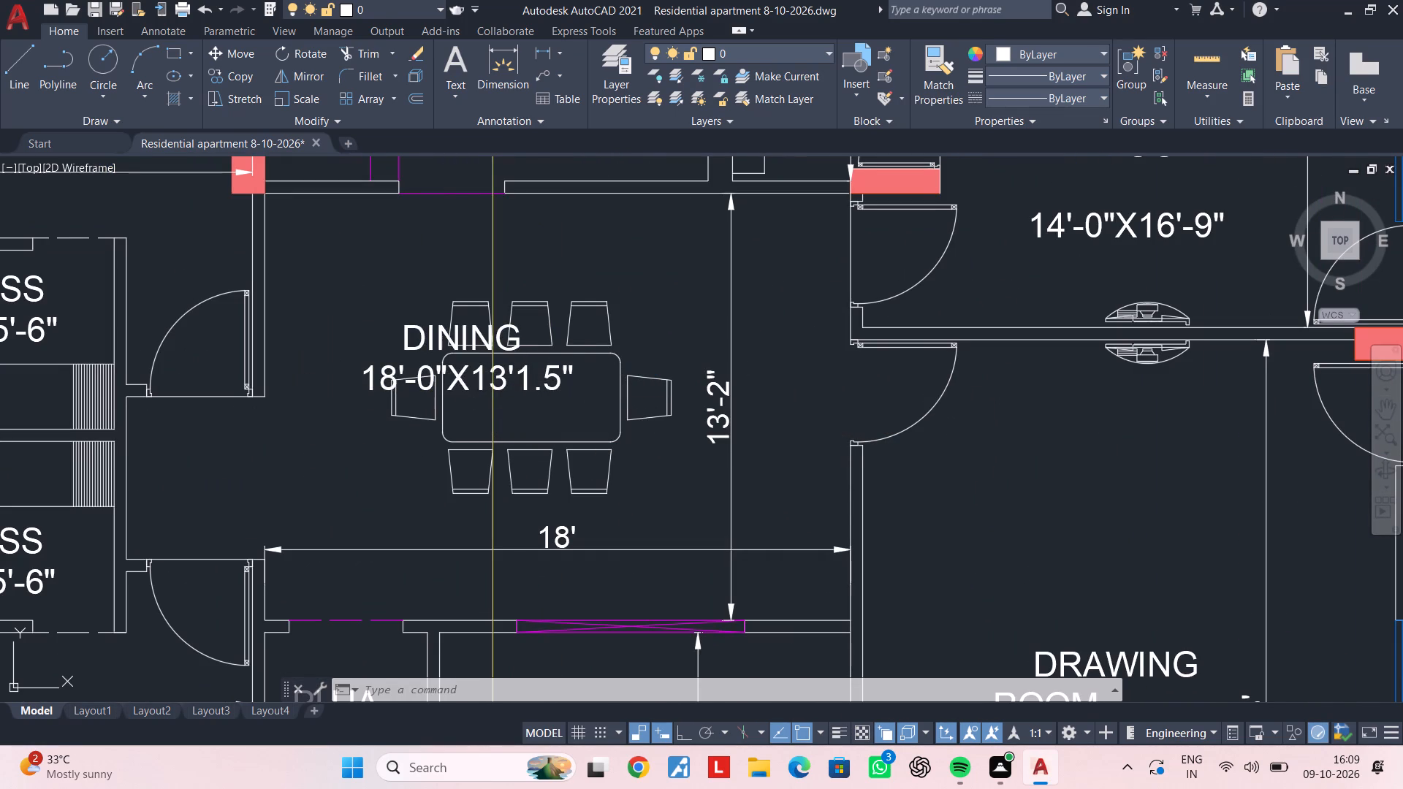
left_click(473, 376)
type("M")
key("space")
left_click(473, 376)
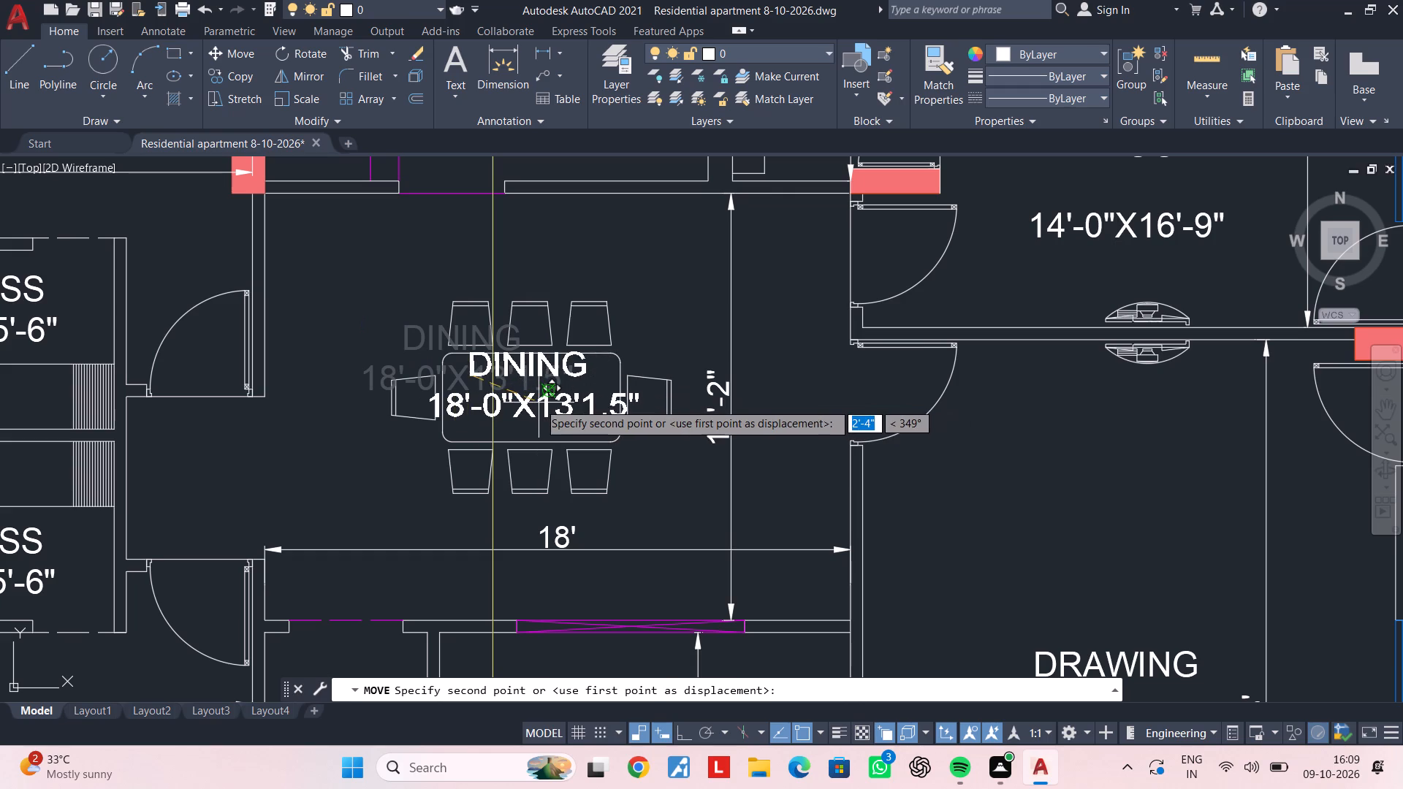
left_click(536, 408)
Widen the text box of the TOILET 6'-0"X12'-3" label to about 6'-7", closing the gap between its two lines.
scroll(598, 395, "down", 2)
middle_click_drag(601, 395, 567, 474)
middle_click_drag(593, 394, 584, 479)
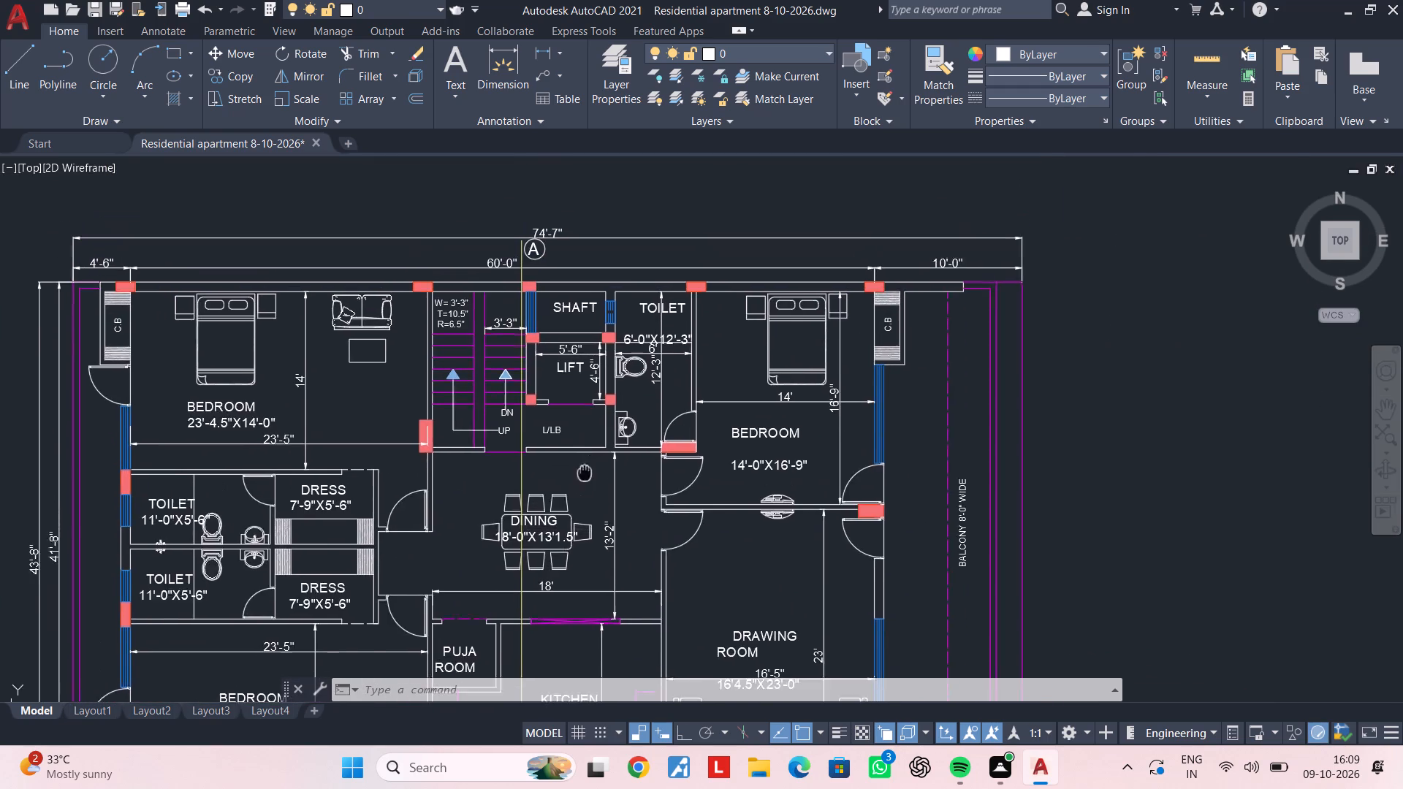
middle_click_drag(584, 479, 577, 507)
scroll(536, 400, "up", 1)
middle_click_drag(654, 400, 590, 400)
scroll(599, 397, "up", 3)
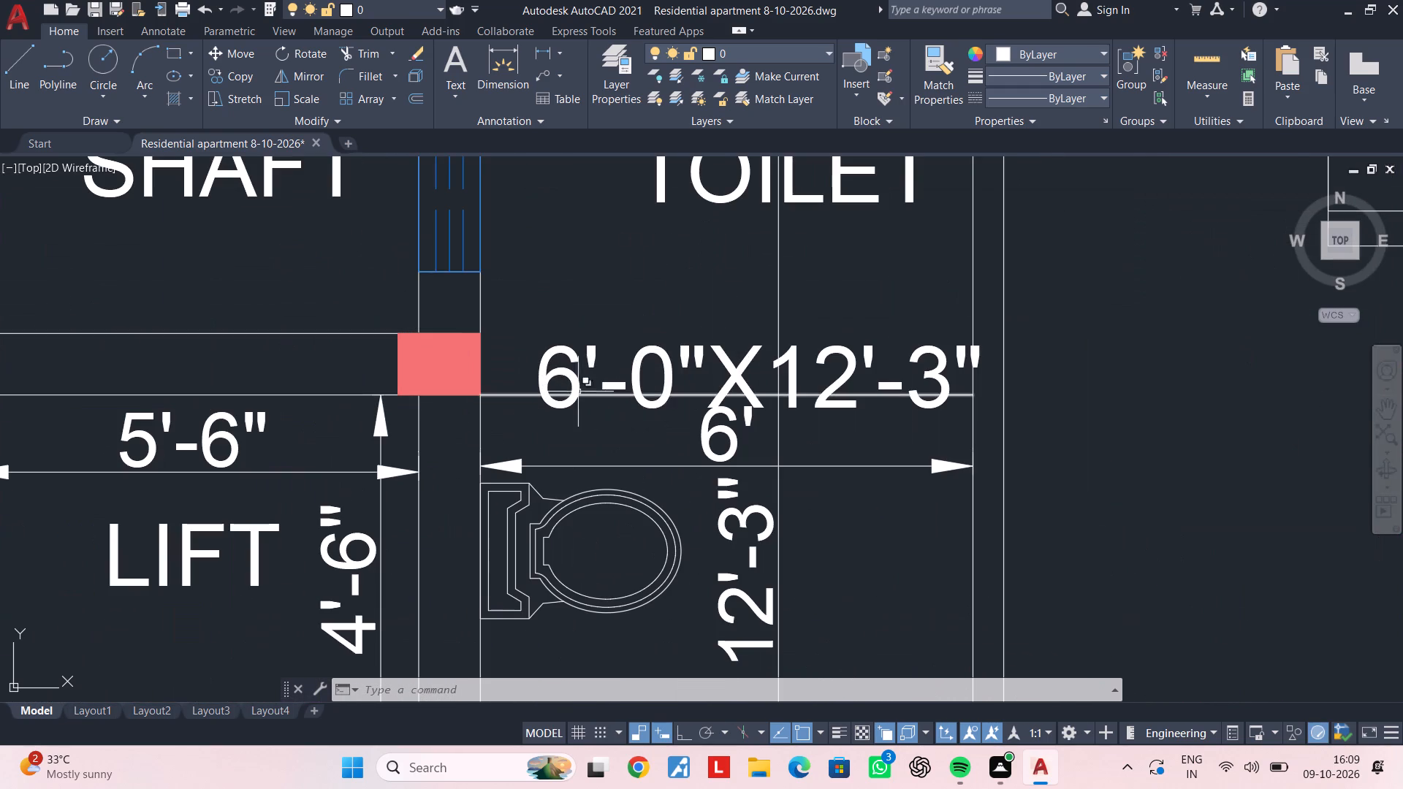
double_click(570, 380)
scroll(612, 362, "down", 2)
middle_click_drag(612, 366, 562, 422)
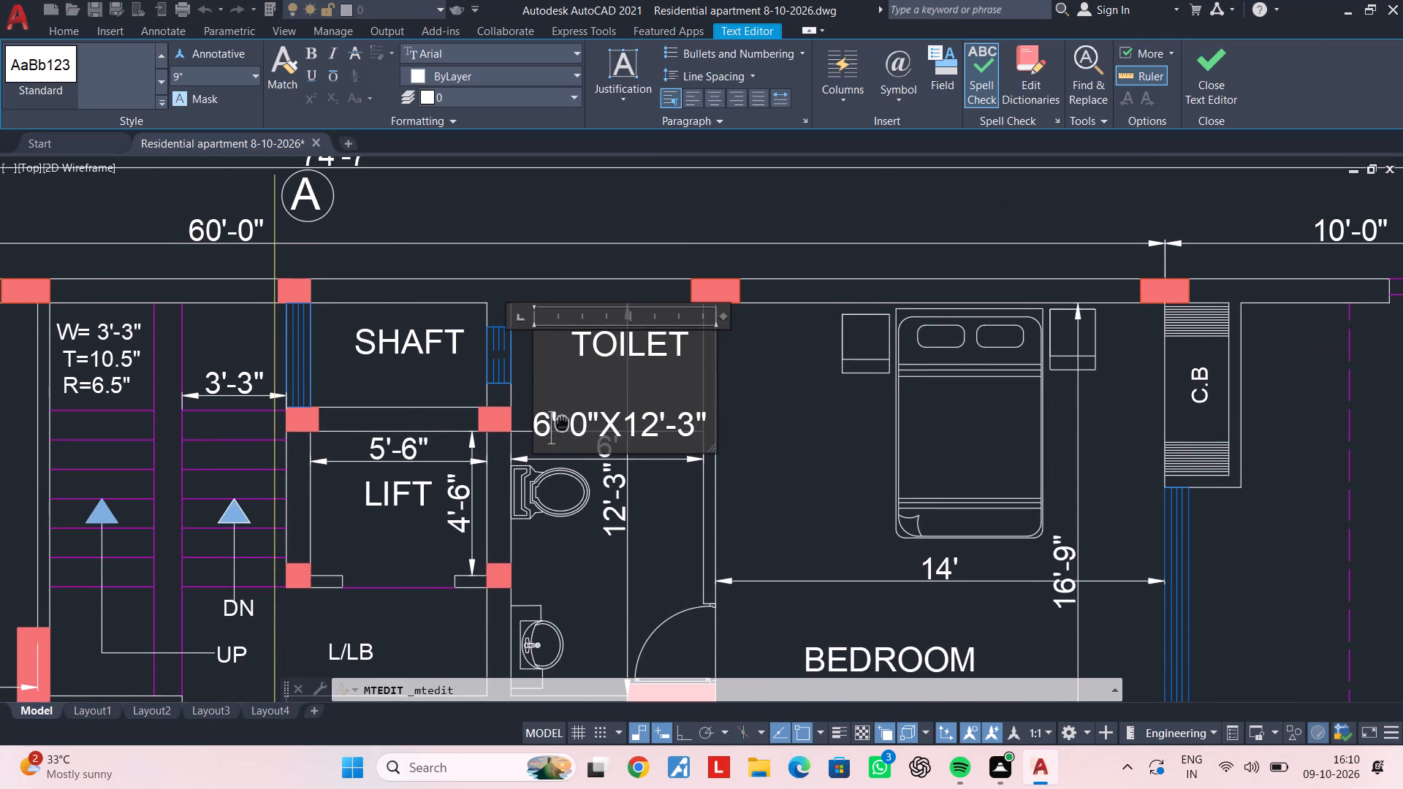
left_click_drag(722, 313, 751, 312)
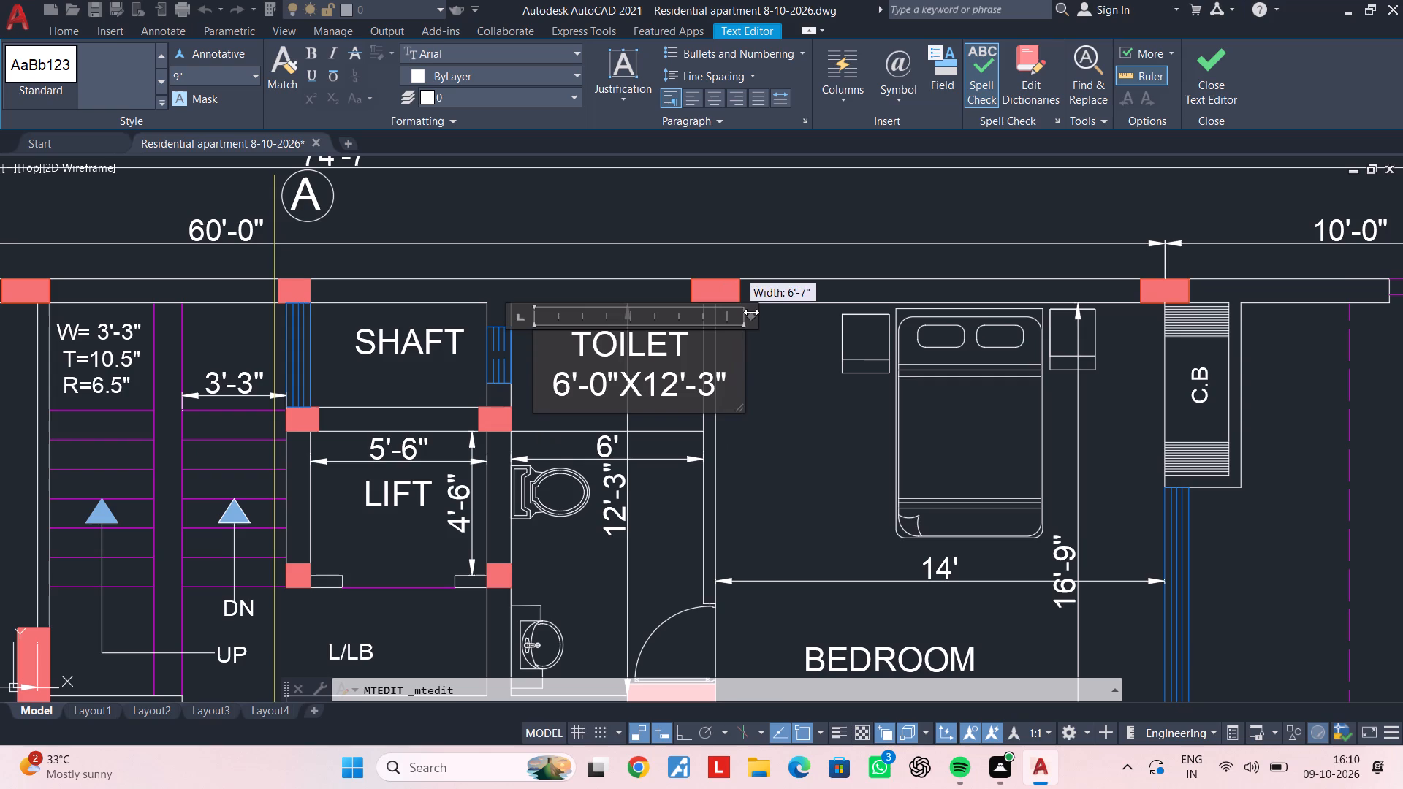
left_click_drag(751, 312, 752, 312)
left_click(794, 435)
key("Escape")
key("Escape")
Move the TOILET 6'-0"X12'-3" label to the left so it fits between the toilet's walls.
left_click(589, 380)
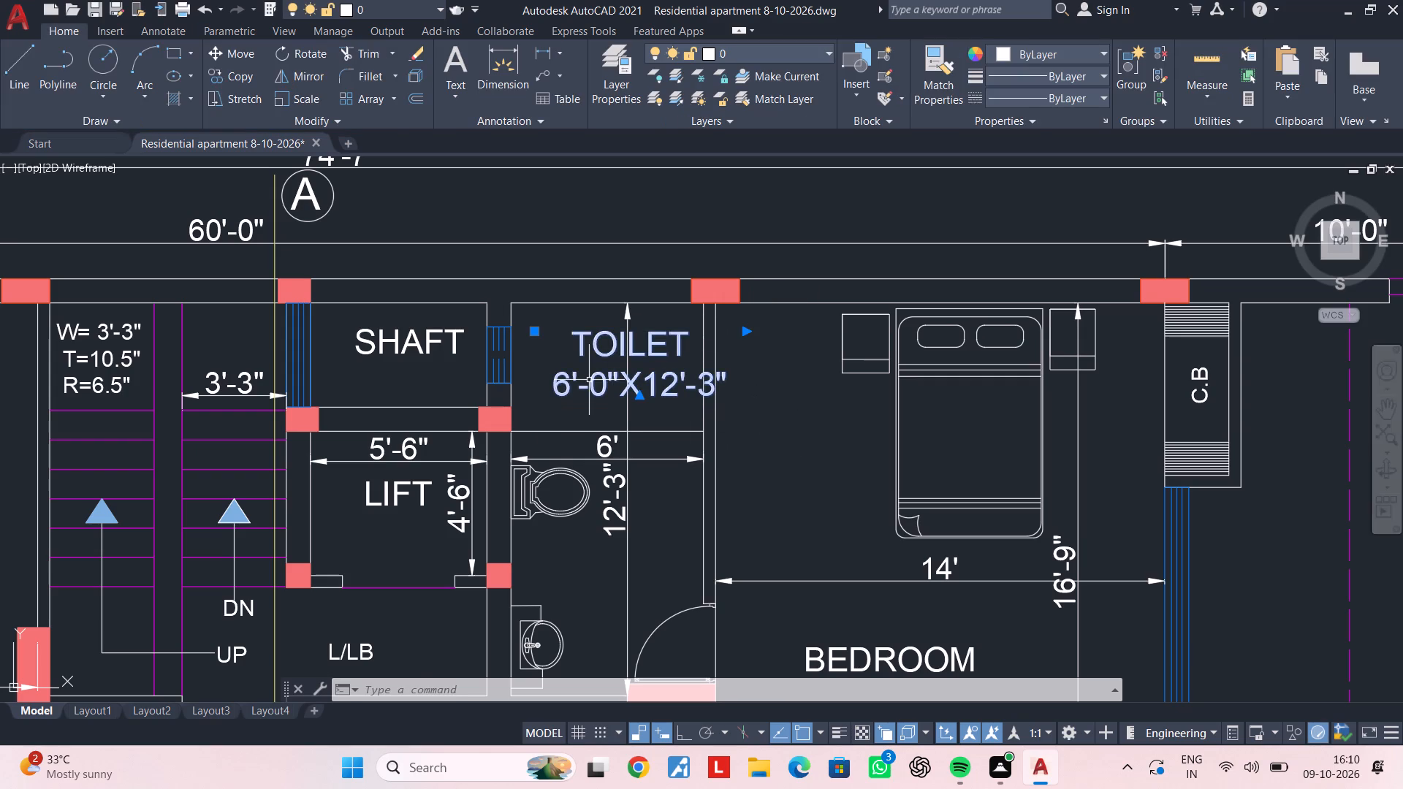
type("M")
key("space")
left_click(589, 380)
left_click(553, 380)
key("Escape")
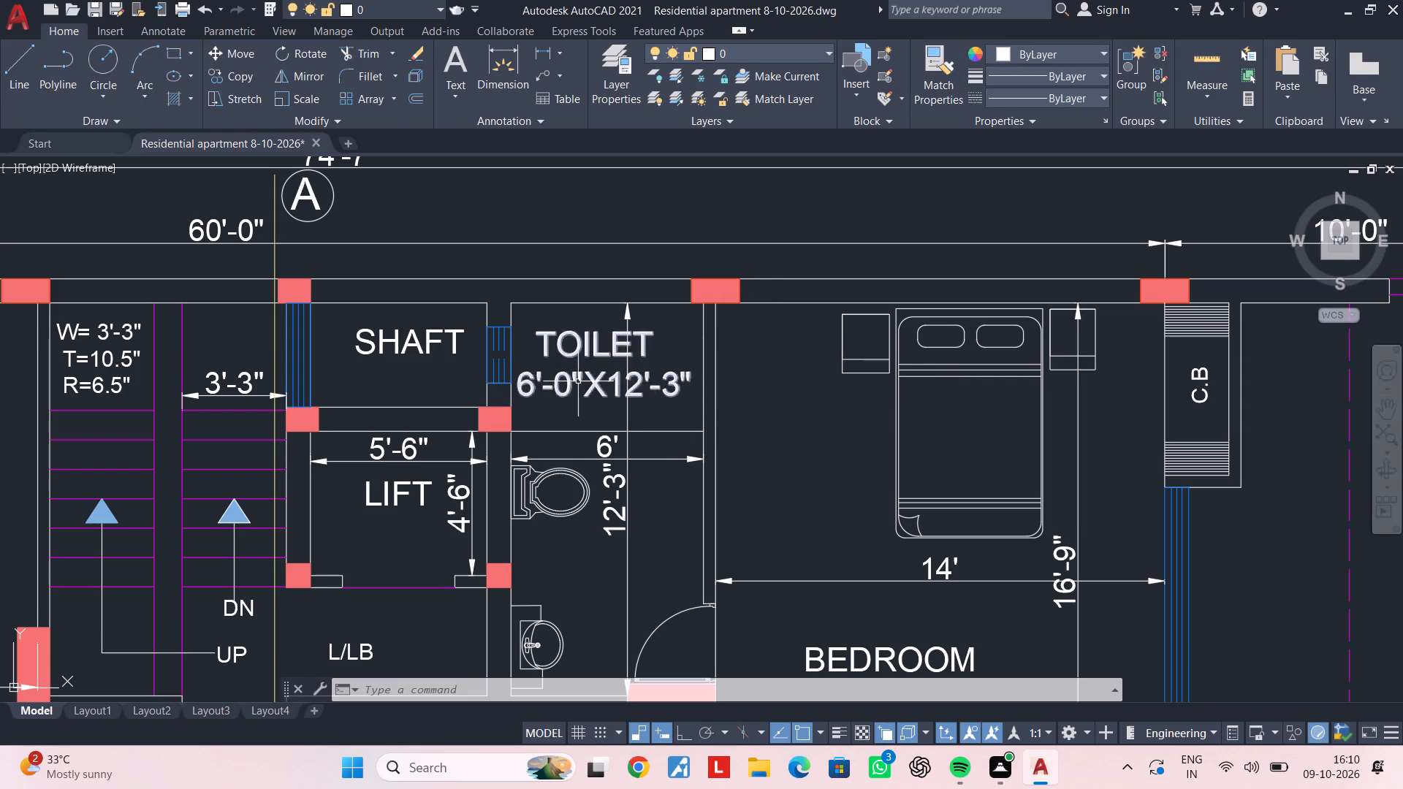
Widen the text box of the BEDROOM 14'-0"X16'-9" label to close the gap between its two lines.
scroll(780, 400, "down", 1)
middle_click_drag(780, 400, 582, 338)
key("Escape")
middle_click_drag(739, 482, 732, 427)
key("Escape")
double_click(684, 447)
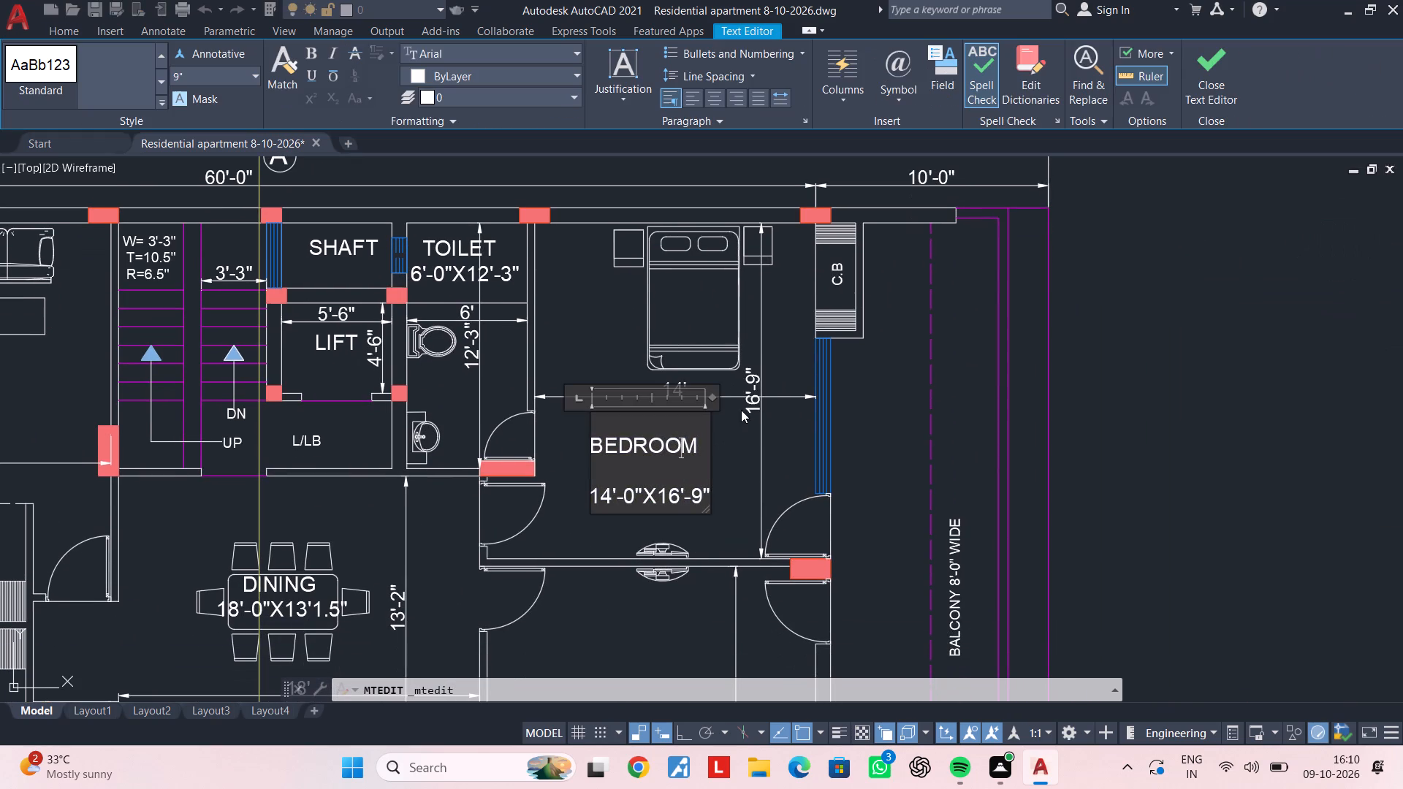
left_click_drag(713, 397, 752, 397)
left_click(717, 504)
Widen the DRAWING ROOM label's text box to just over 10'-1" so its name fits on one line above the room size.
scroll(691, 489, "down", 3)
middle_click_drag(691, 489, 710, 313)
scroll(703, 457, "up", 3)
double_click(620, 359)
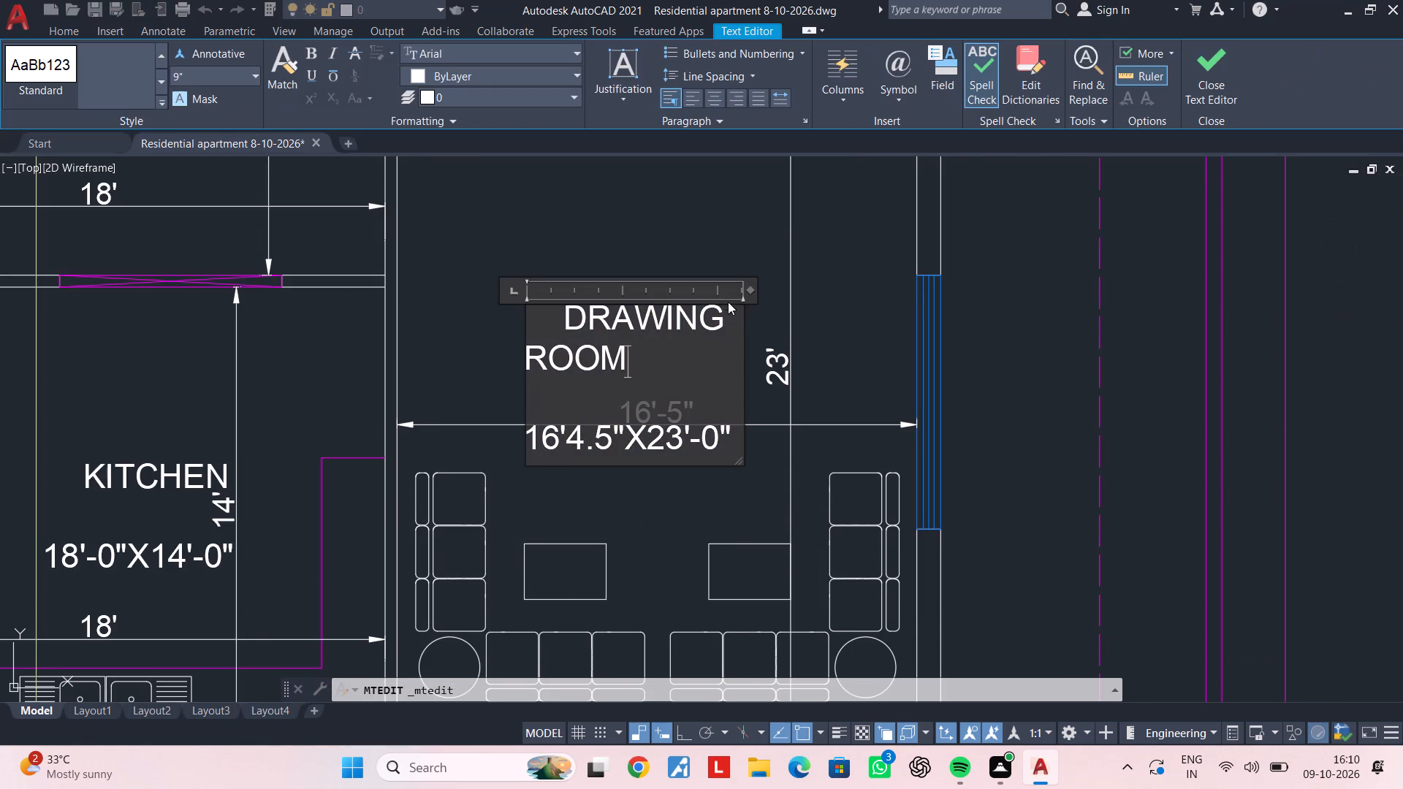
left_click_drag(751, 288, 856, 286)
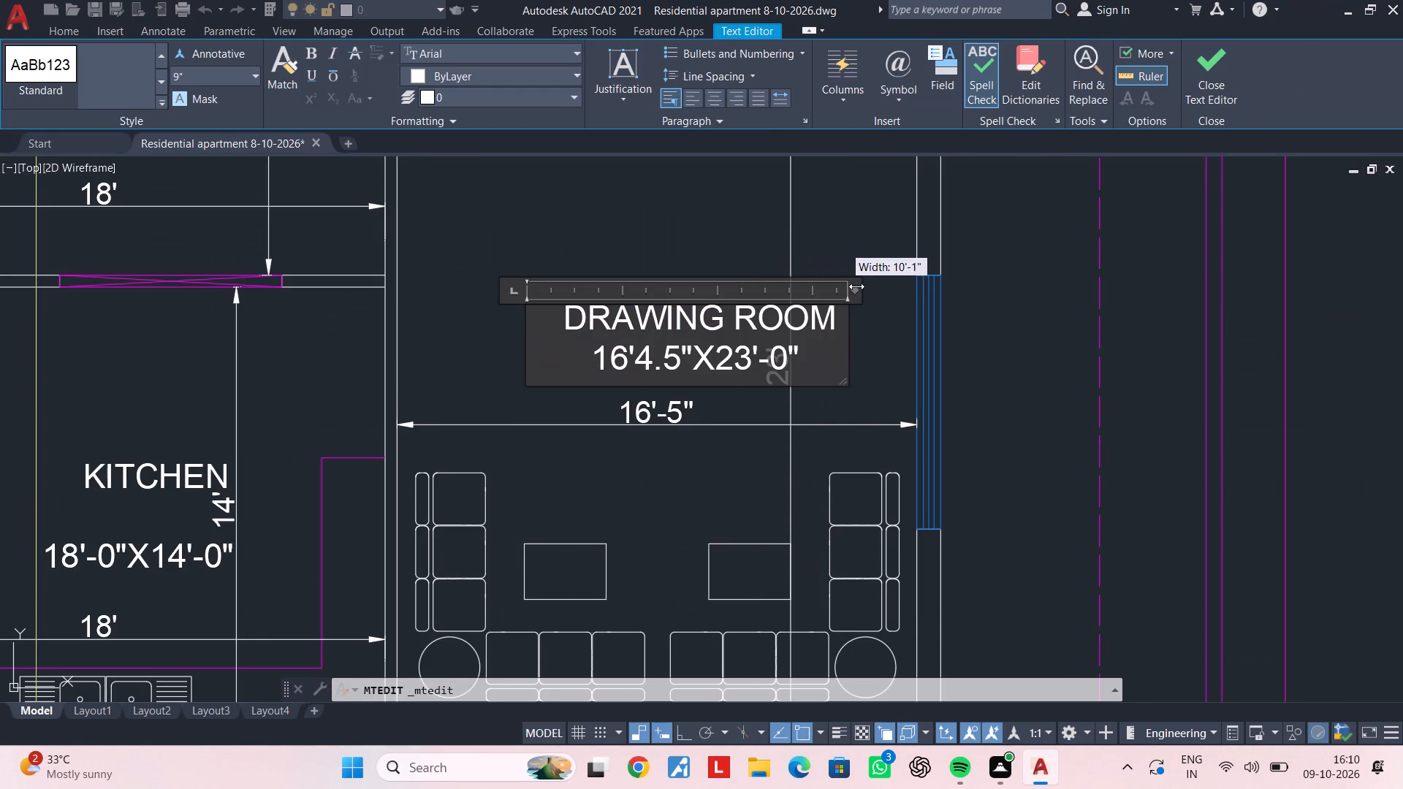
left_click_drag(856, 286, 867, 286)
left_click(872, 357)
Move the DRAWING ROOM label up and to the left, clear of the 23' dimension.
scroll(784, 388, "down", 1)
middle_click_drag(781, 392, 762, 438)
key("Escape")
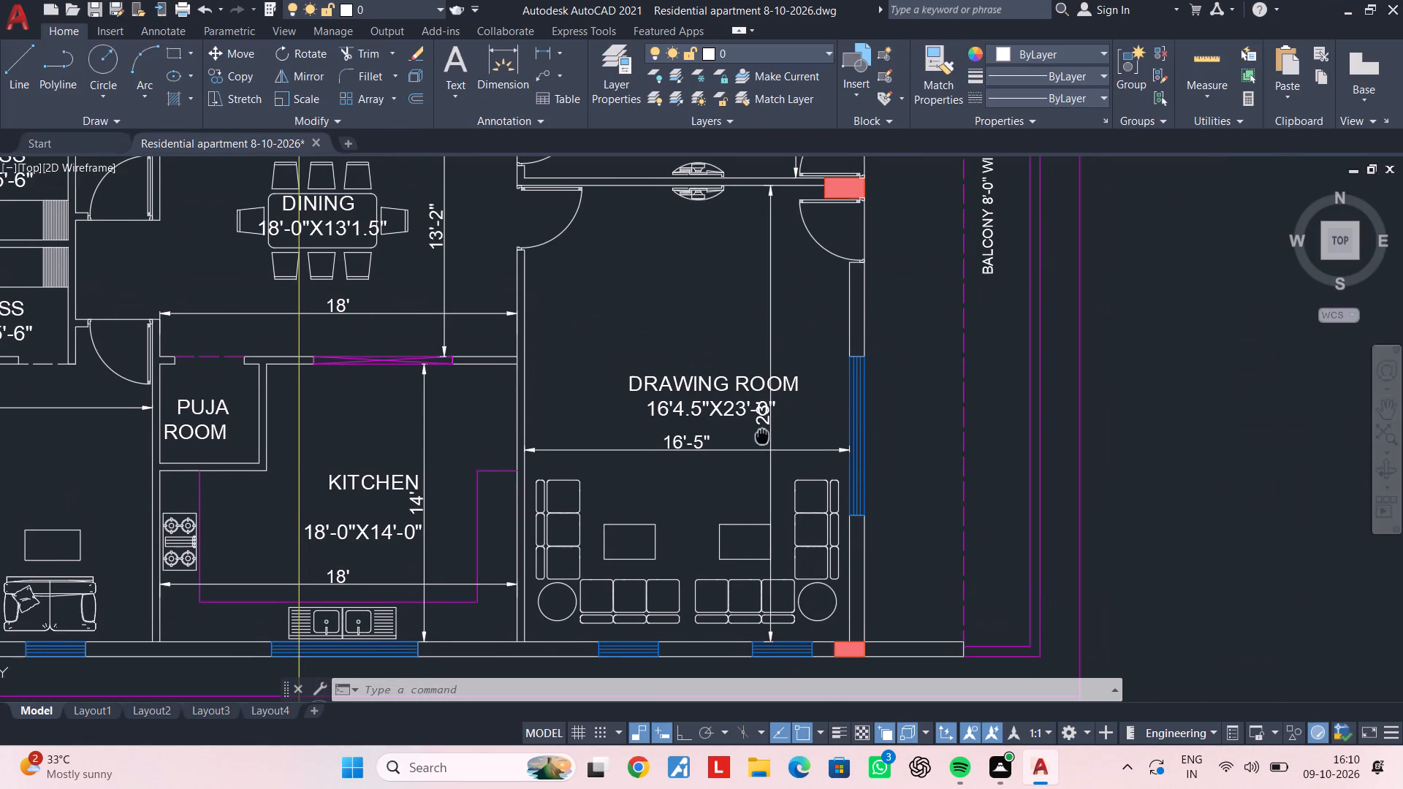
middle_click_drag(762, 438, 762, 440)
key("Escape")
left_click(683, 400)
type("M")
key("space")
left_click(693, 400)
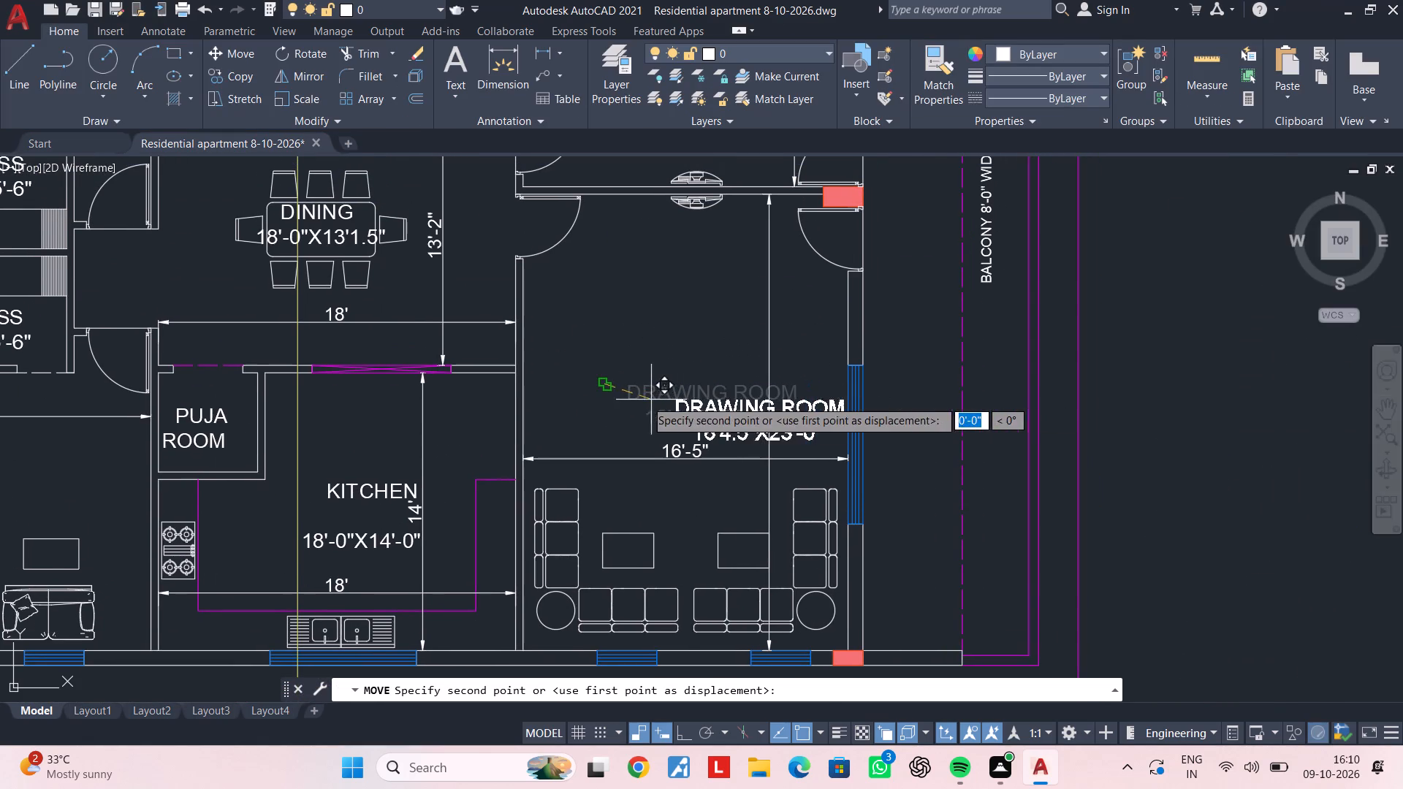
left_click(547, 375)
key("Escape")
Widen the KITCHEN 18'-0"X14'-0" label's text box to just over 7'-10", closing the gap between its two lines.
scroll(541, 409, "down", 2)
middle_click_drag(541, 410, 715, 386)
key("Escape")
scroll(643, 435, "up", 3)
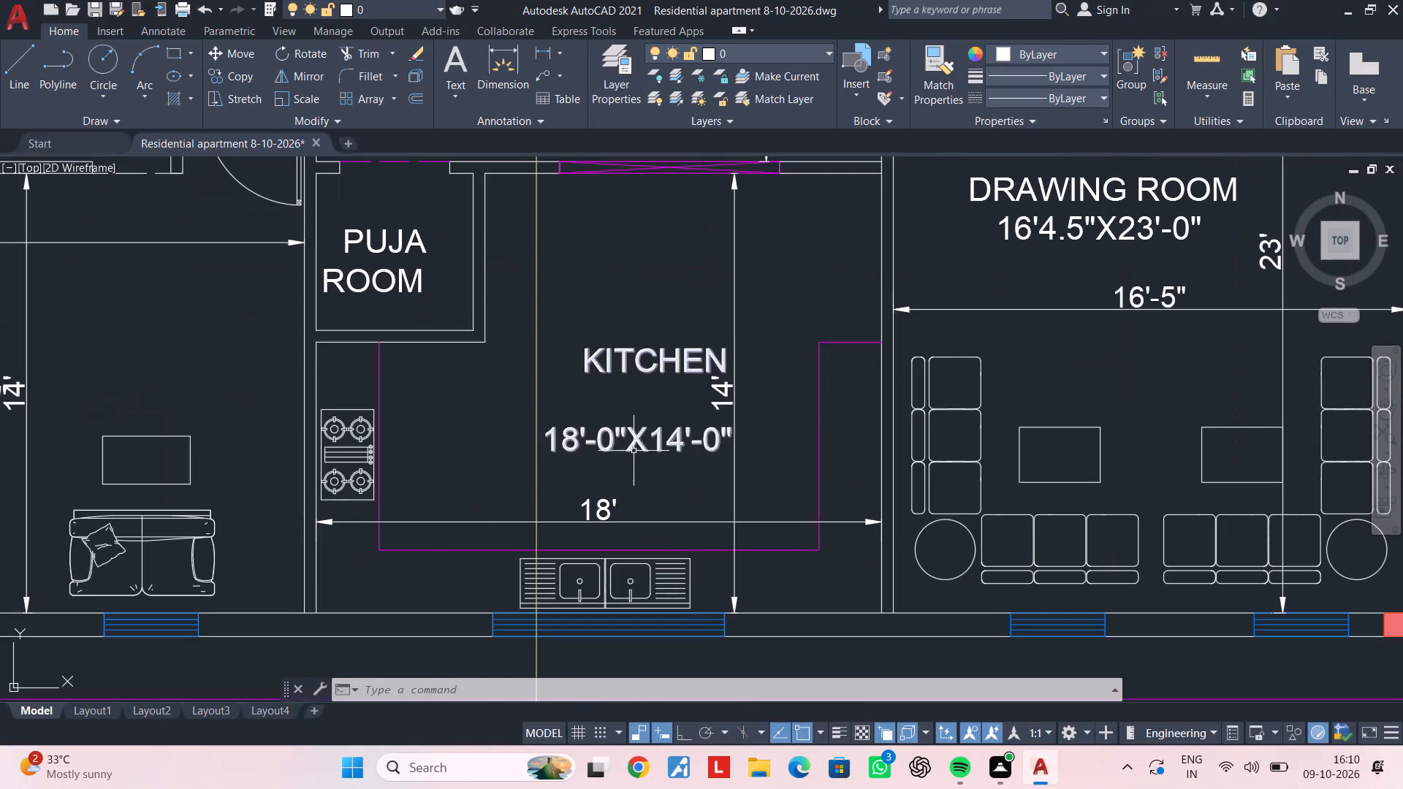
double_click(642, 441)
left_click_drag(732, 331, 802, 331)
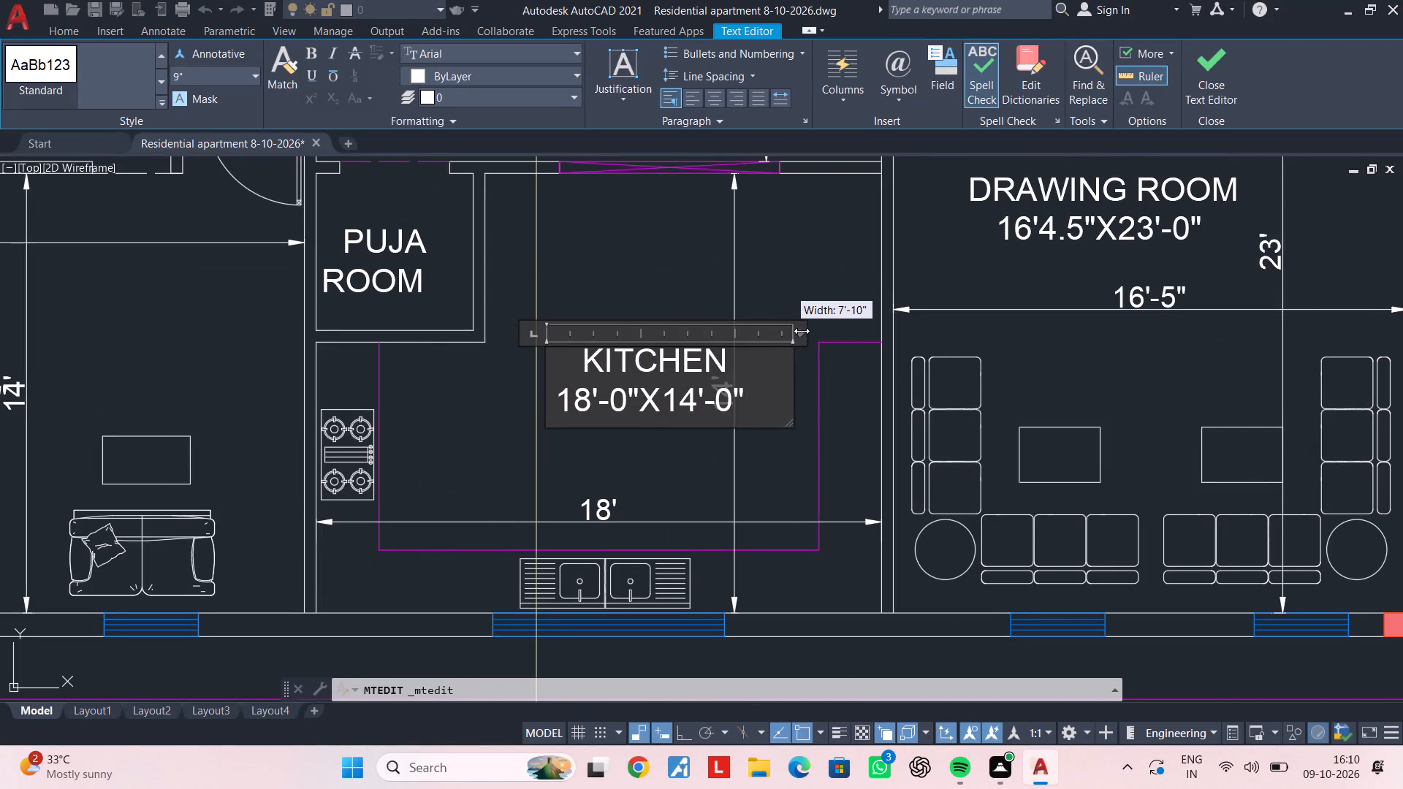
left_click_drag(802, 331, 815, 331)
left_click(773, 509)
key("Escape")
key("Escape")
Move the KITCHEN label to the left, clear of the vertical 14' dimension.
left_click(627, 392)
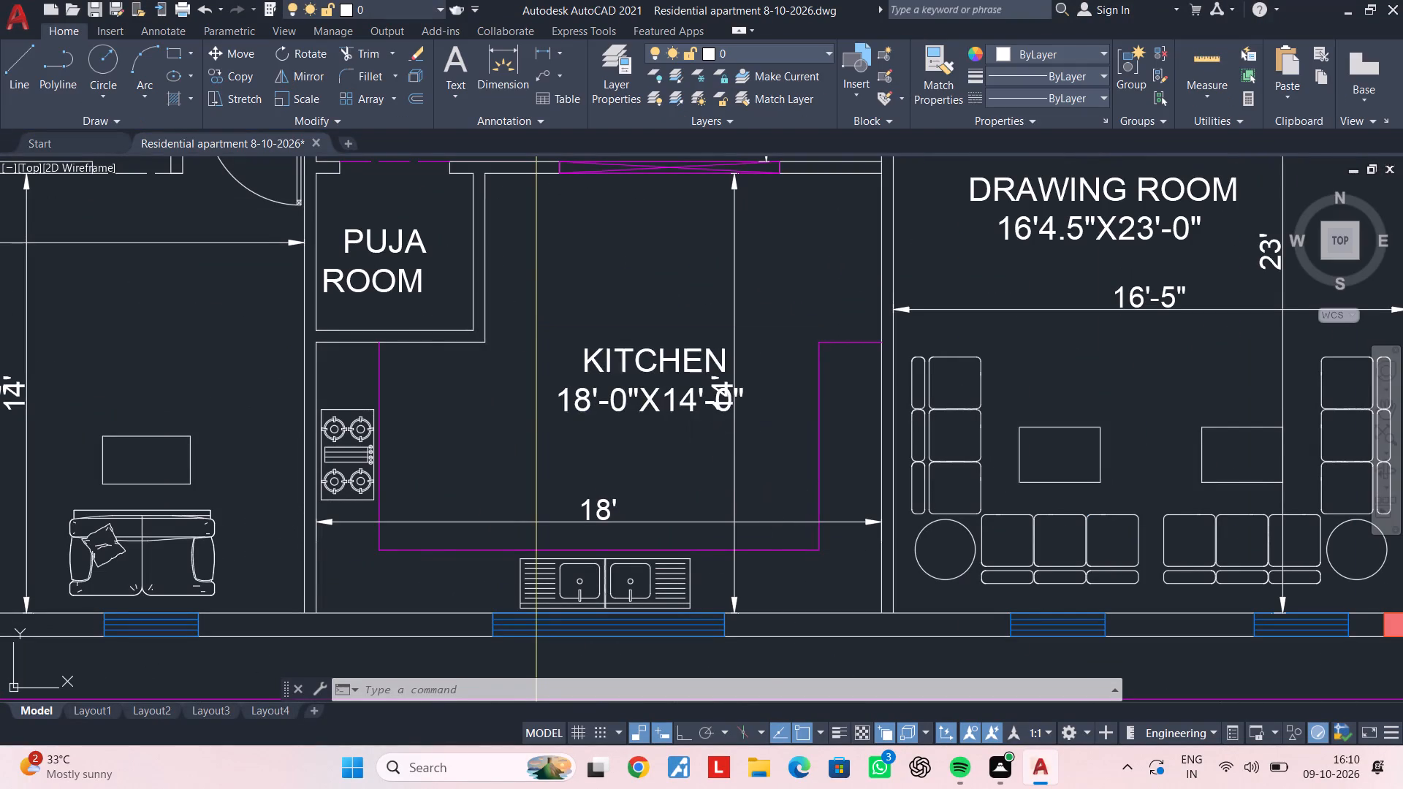
type("M")
key("space")
left_click(627, 392)
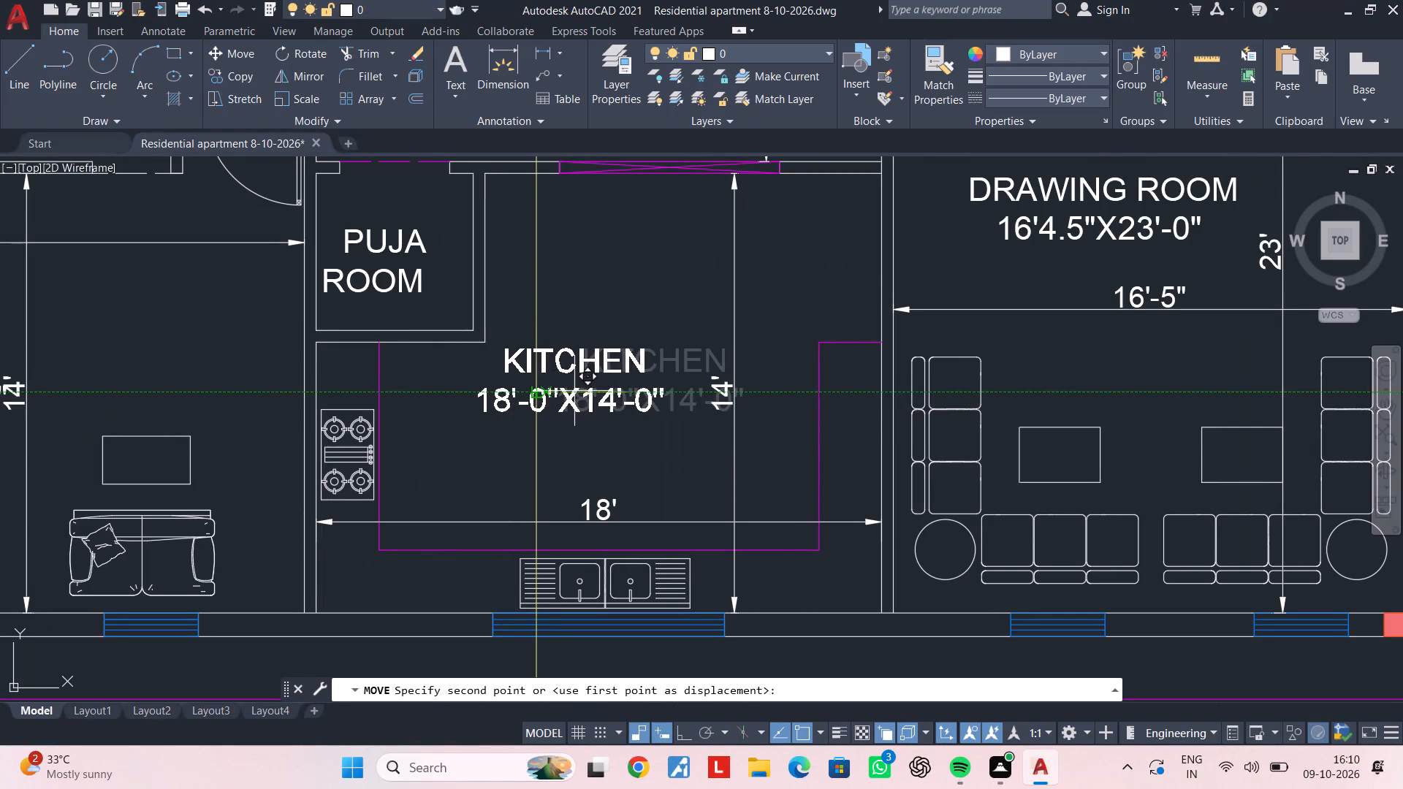
left_click(574, 391)
Move the lower BEDROOM 23'-4.5"X14'-0" label up, clear of the bed.
middle_click_drag(489, 409, 825, 409)
scroll(662, 412, "down", 2)
middle_click_drag(662, 412, 686, 480)
middle_click_drag(624, 471, 793, 436)
scroll(690, 441, "up", 1)
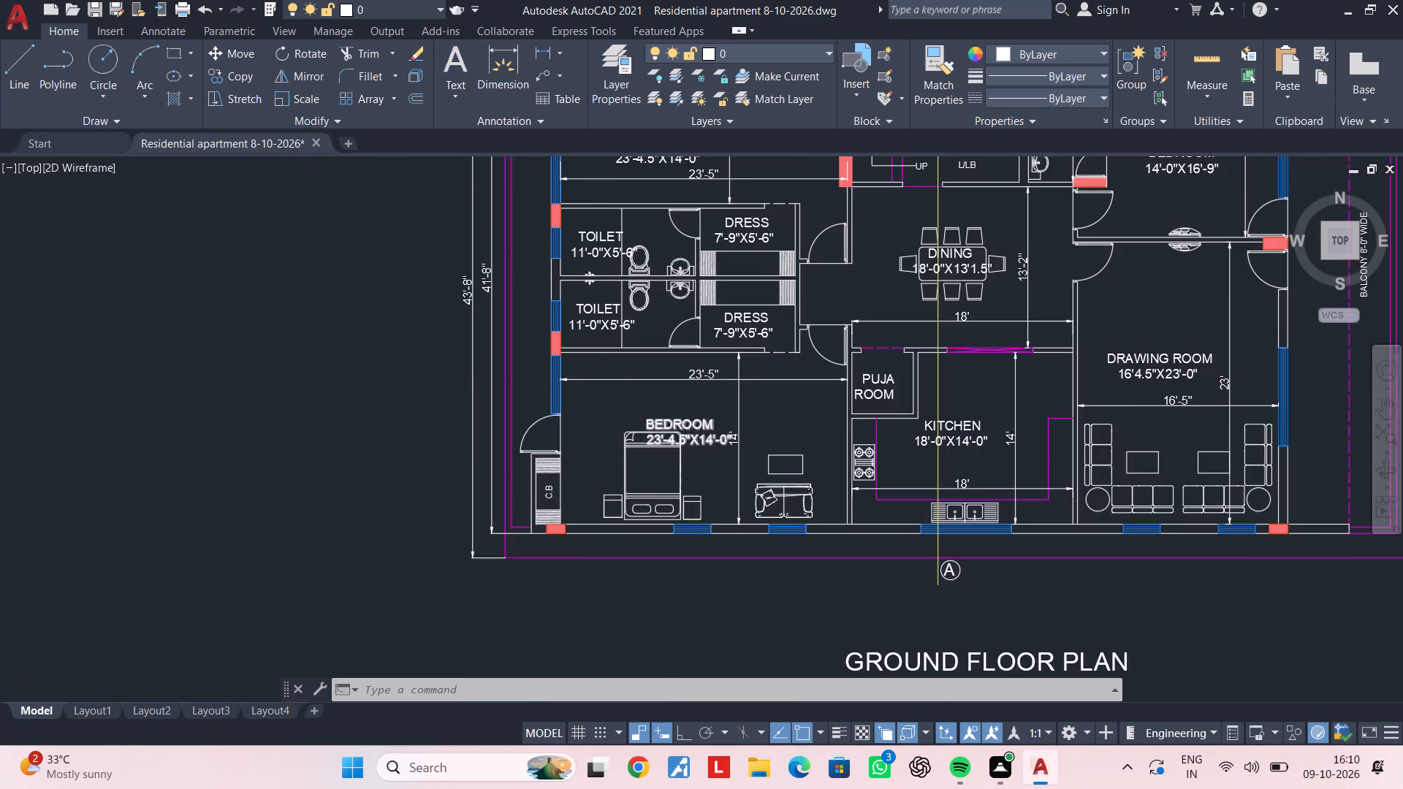
scroll(690, 441, "up", 1)
left_click(712, 442)
type("M")
key("space")
left_click(712, 442)
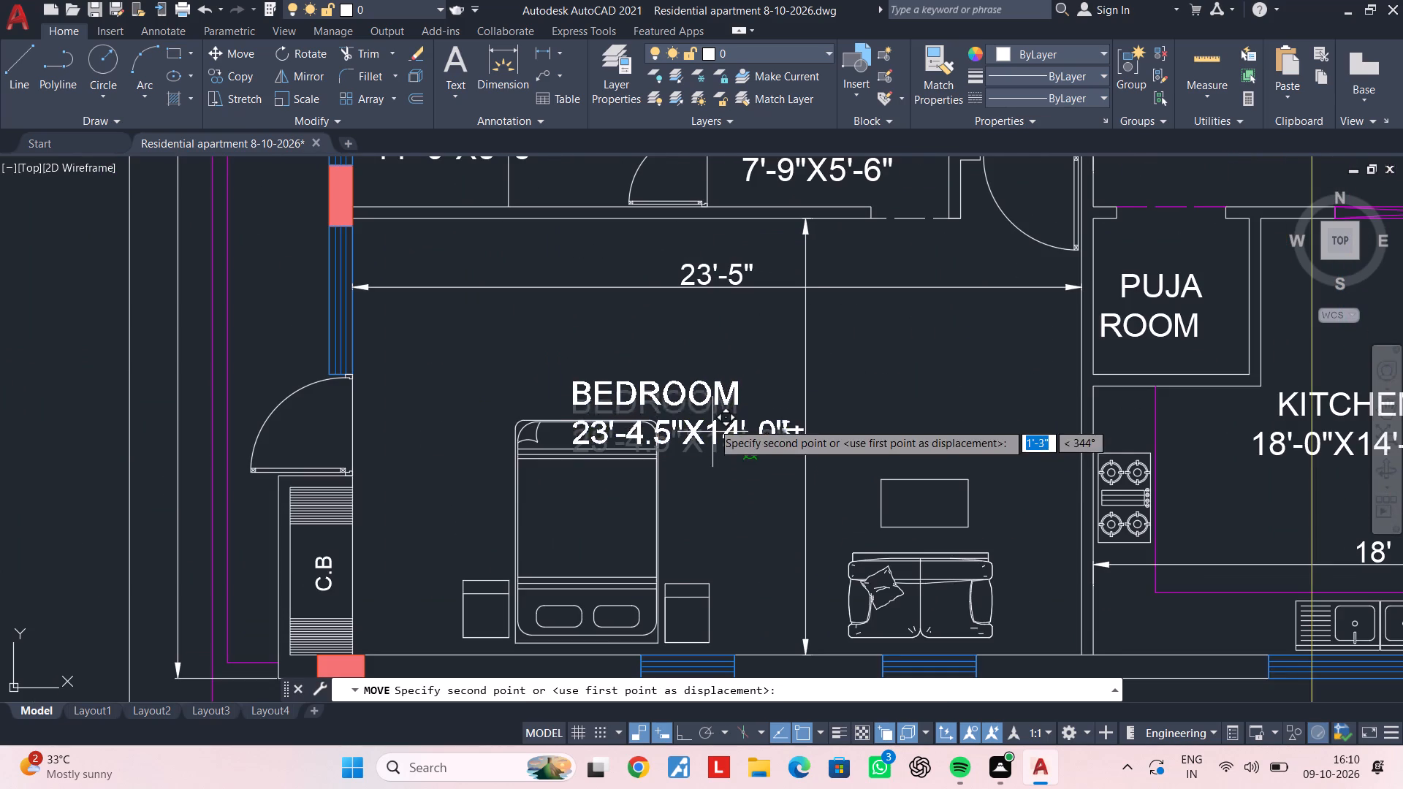
left_click(700, 379)
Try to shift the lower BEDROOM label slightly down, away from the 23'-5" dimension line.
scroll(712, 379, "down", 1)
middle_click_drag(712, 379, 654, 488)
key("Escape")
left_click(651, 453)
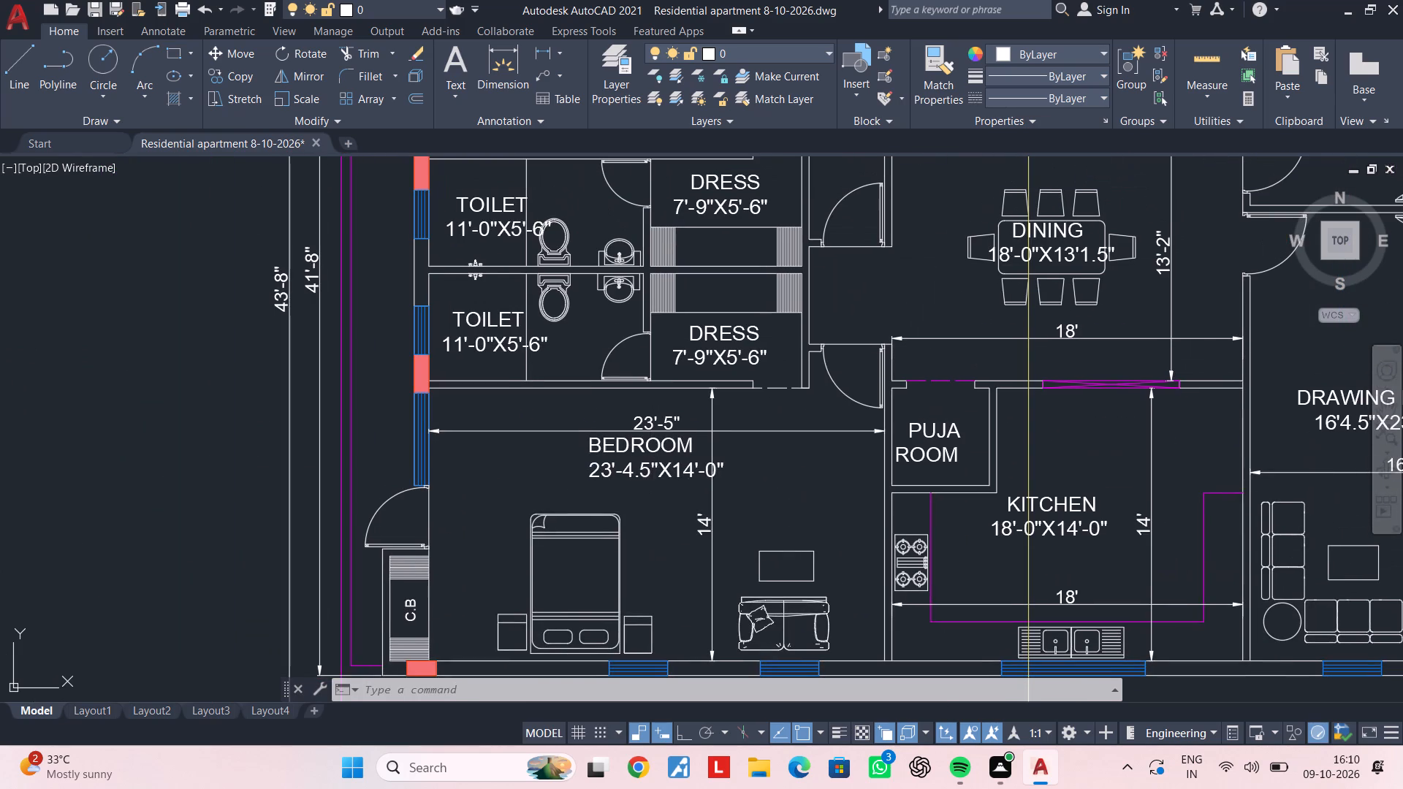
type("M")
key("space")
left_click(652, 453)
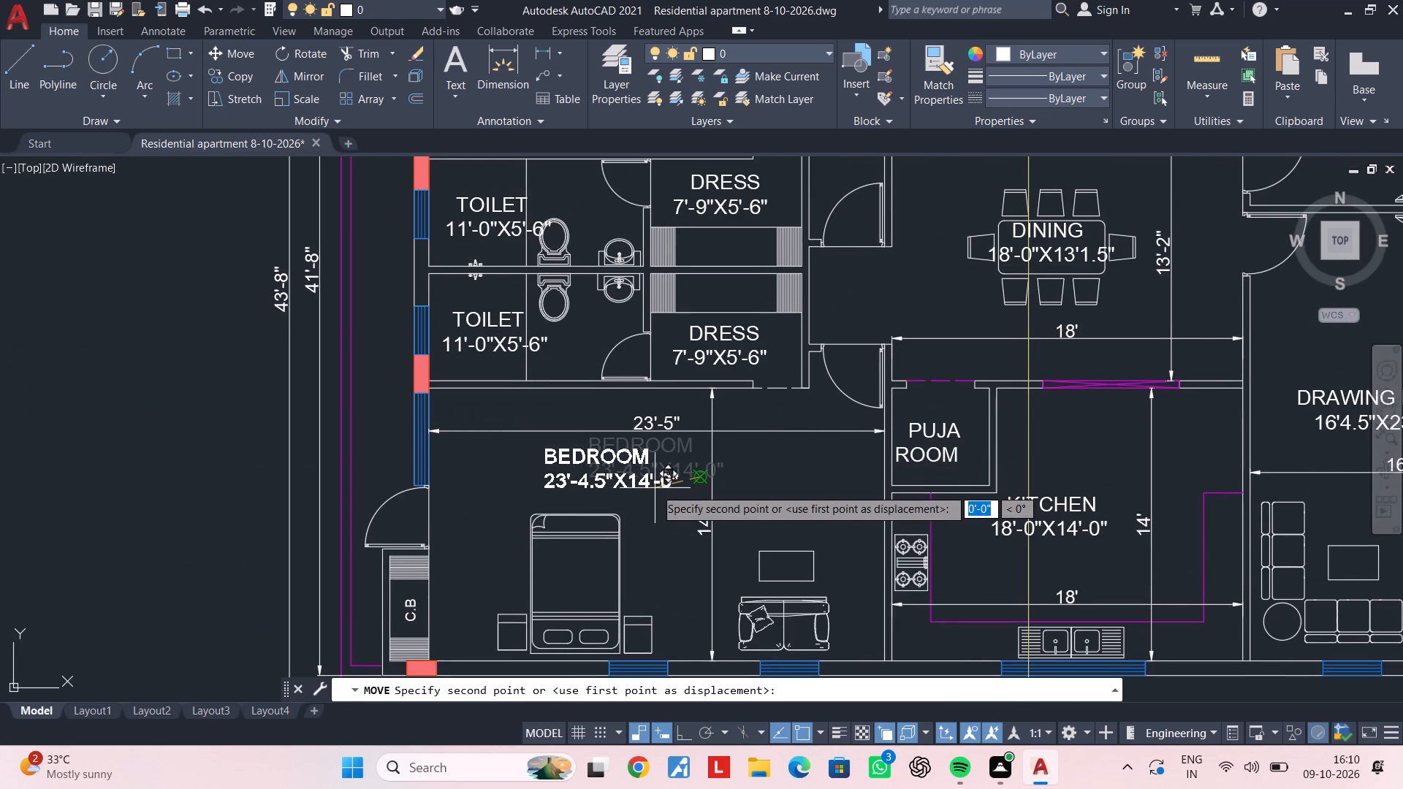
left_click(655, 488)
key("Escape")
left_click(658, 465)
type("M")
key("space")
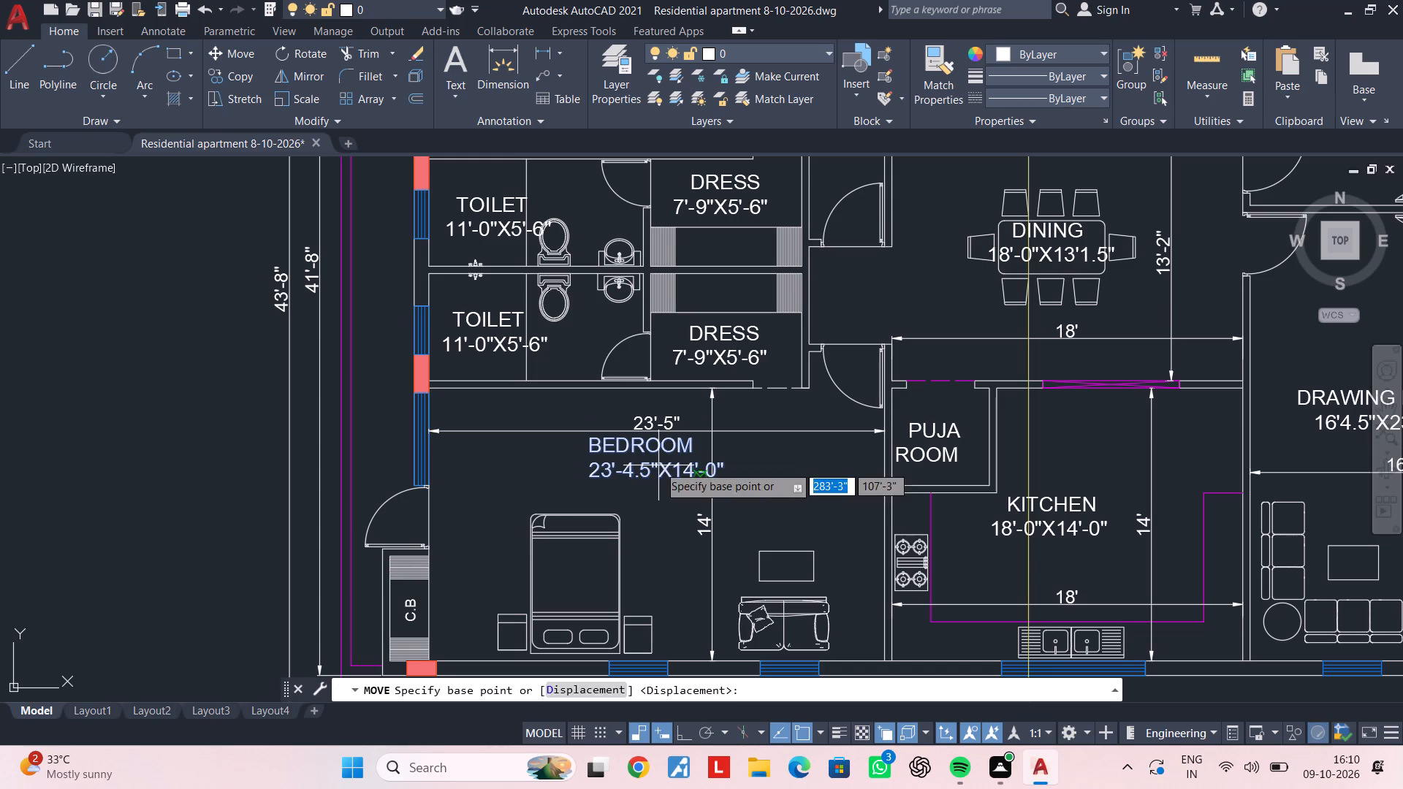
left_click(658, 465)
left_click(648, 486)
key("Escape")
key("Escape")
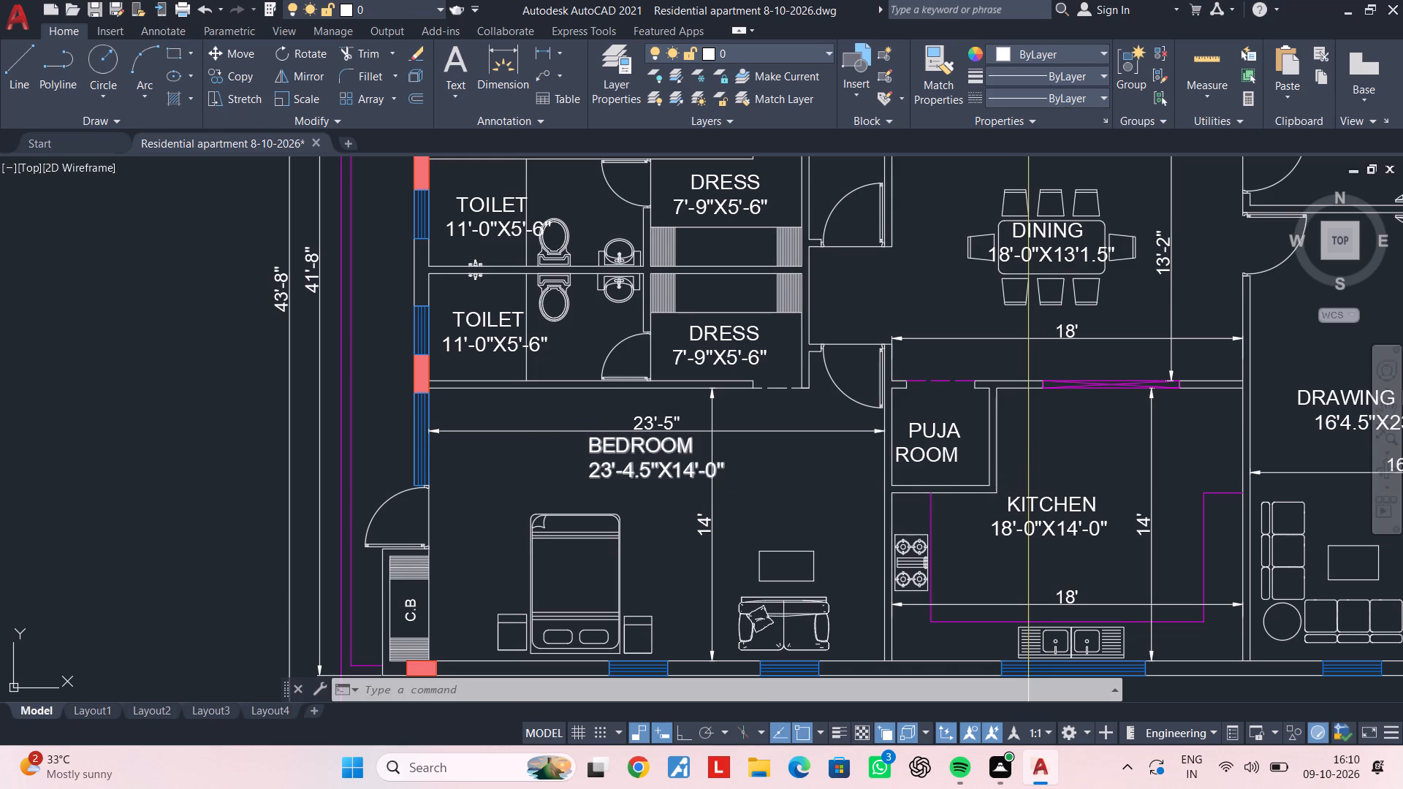
Move the lower BEDROOM label to the left, clear of the vertical 14' dimension line.
left_click(658, 452)
type("M")
key("space")
left_click_drag(658, 452, 637, 464)
left_click(642, 483)
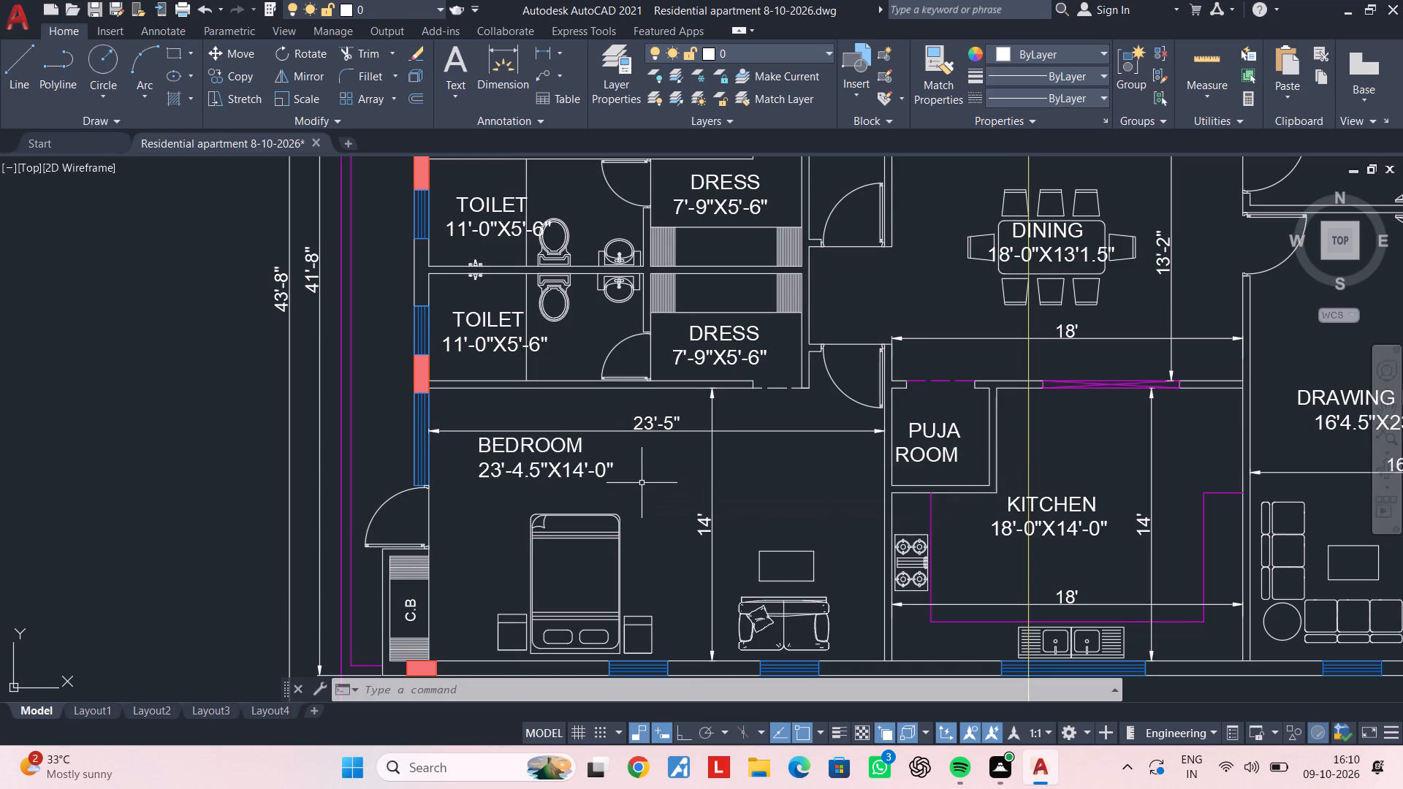
key("Escape")
Delete all BEDROOM, TOILET, DRESS, LIFT, SHAFT, DRAWING ROOM, KITCHEN, PUJA ROOM and DINING labels from the First Floor Plan.
scroll(642, 483, "down", 3)
key("Escape")
middle_click_drag(642, 483, 555, 484)
key("Escape")
middle_click_drag(810, 484, 526, 480)
scroll(814, 481, "up", 3)
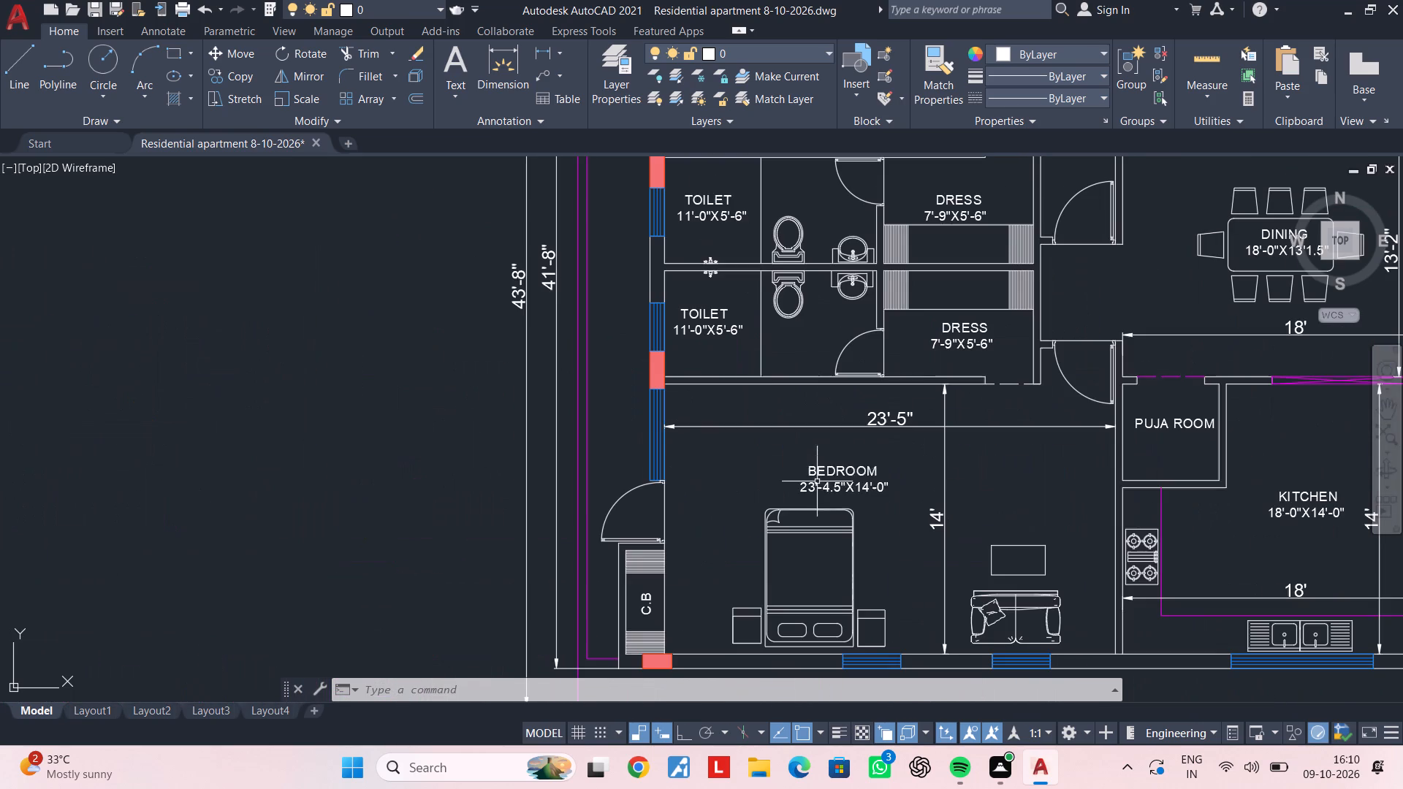
left_click(843, 478)
middle_click_drag(843, 466, 830, 567)
left_click(687, 435)
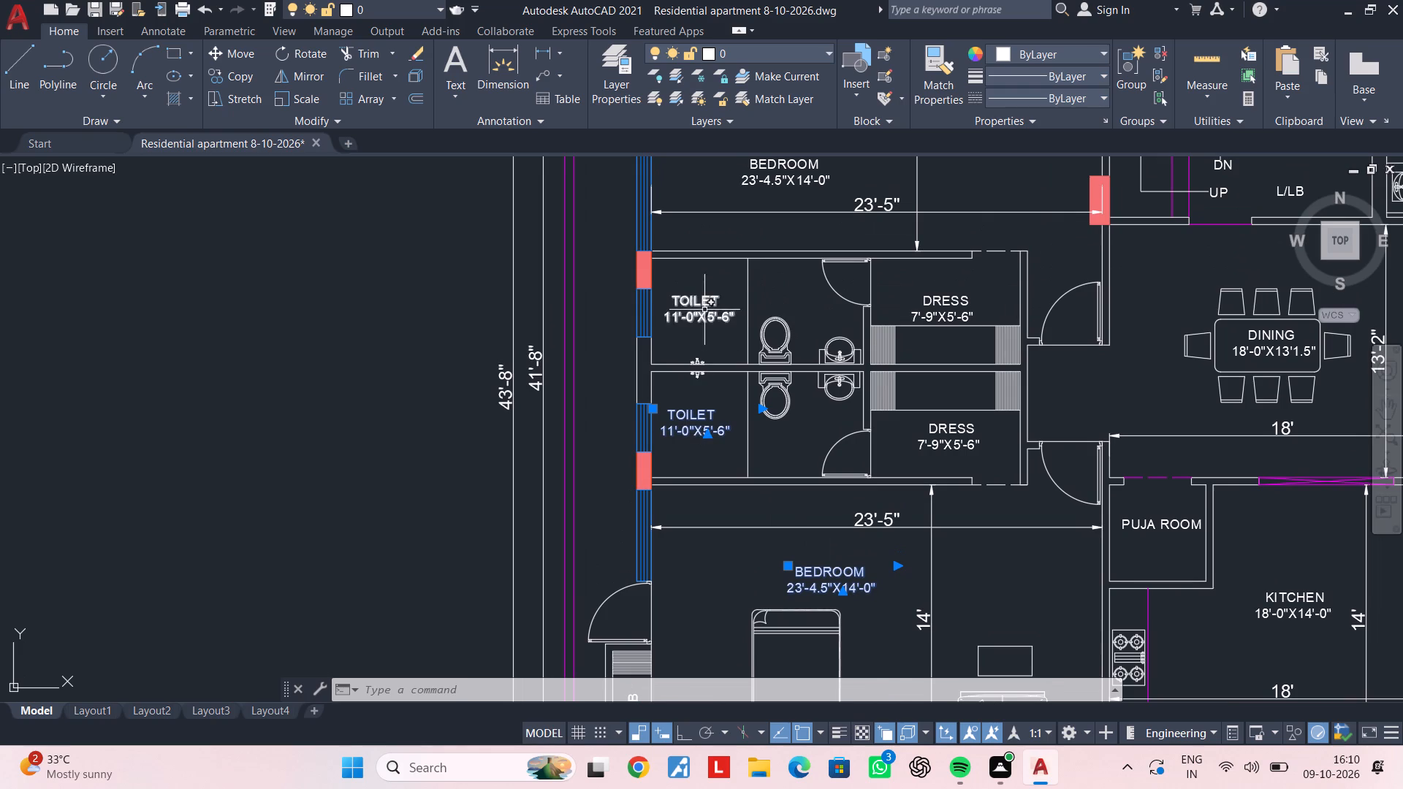
left_click(704, 308)
middle_click_drag(713, 338, 647, 392)
left_click(645, 388)
left_click(650, 365)
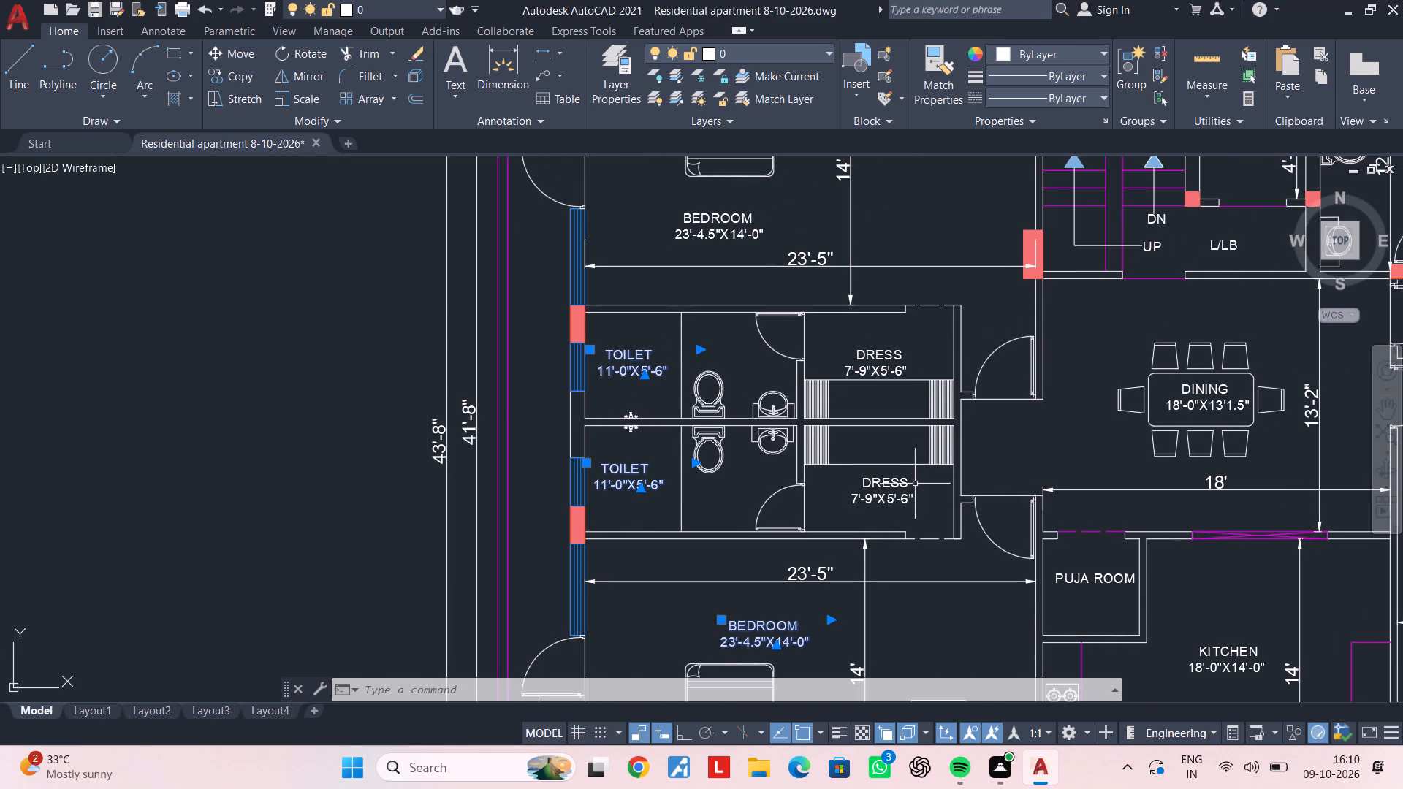
left_click(895, 489)
left_click(889, 358)
middle_click_drag(889, 358, 852, 454)
left_click(699, 319)
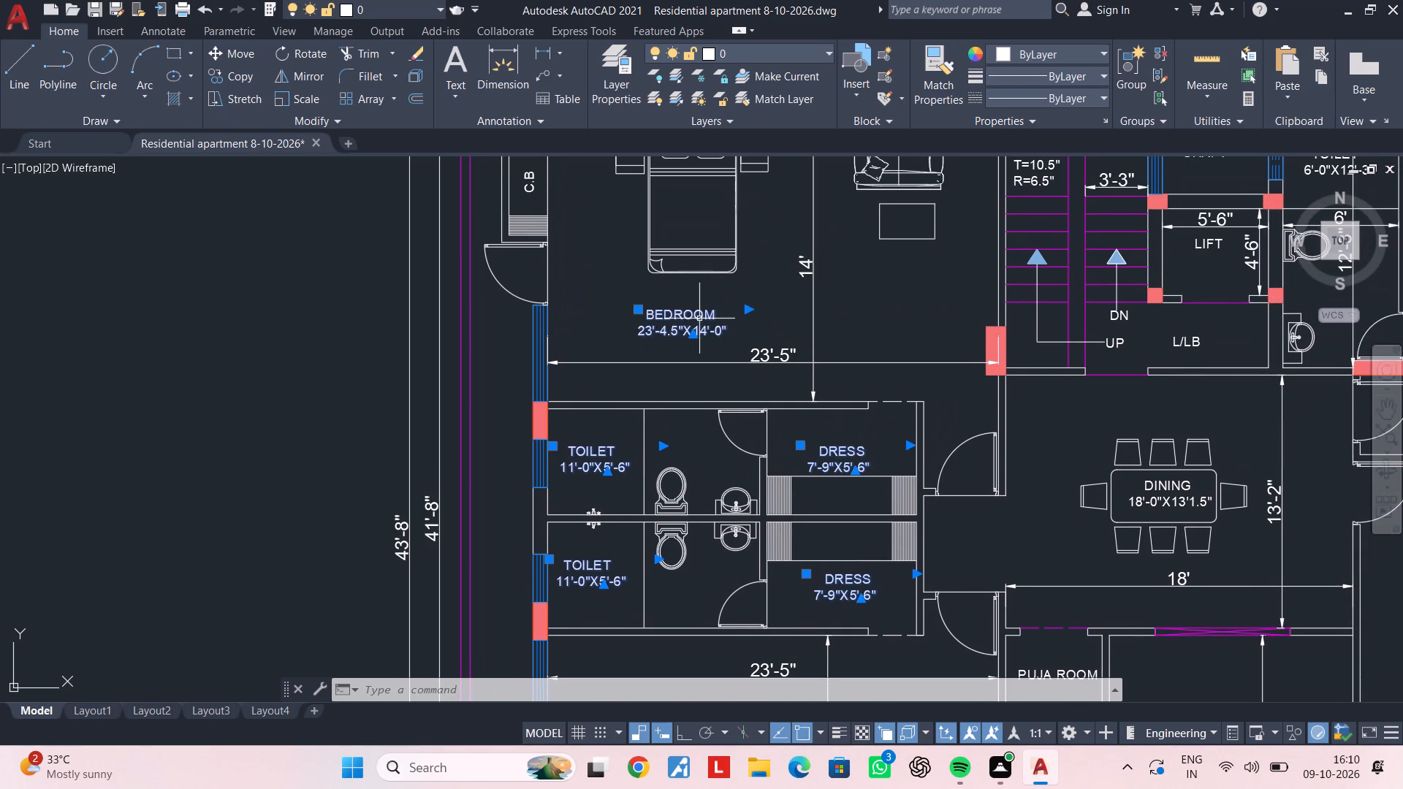
middle_click_drag(734, 319, 516, 490)
middle_click_drag(948, 477, 796, 413)
scroll(851, 348, "up", 1)
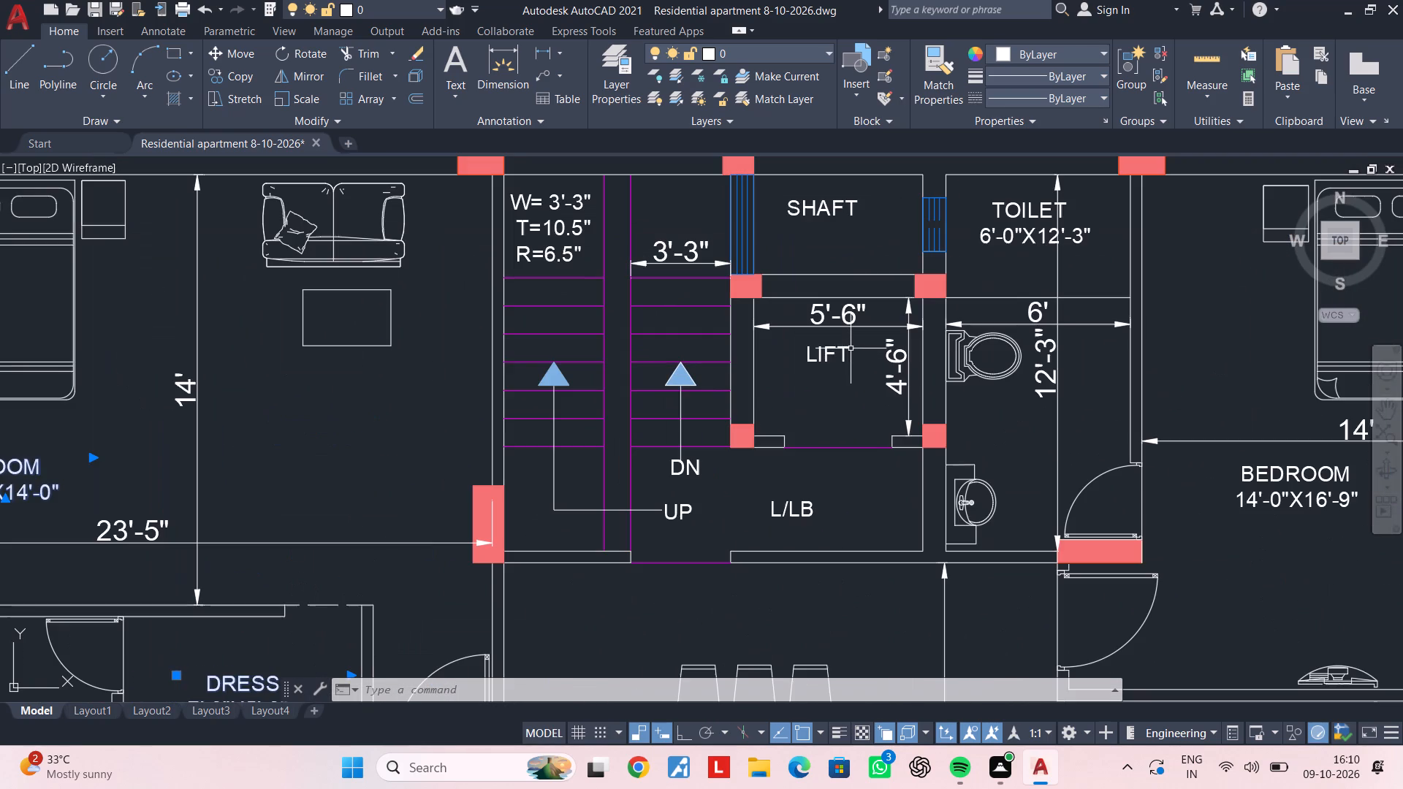
left_click(843, 352)
left_click(851, 213)
middle_click_drag(854, 251, 686, 340)
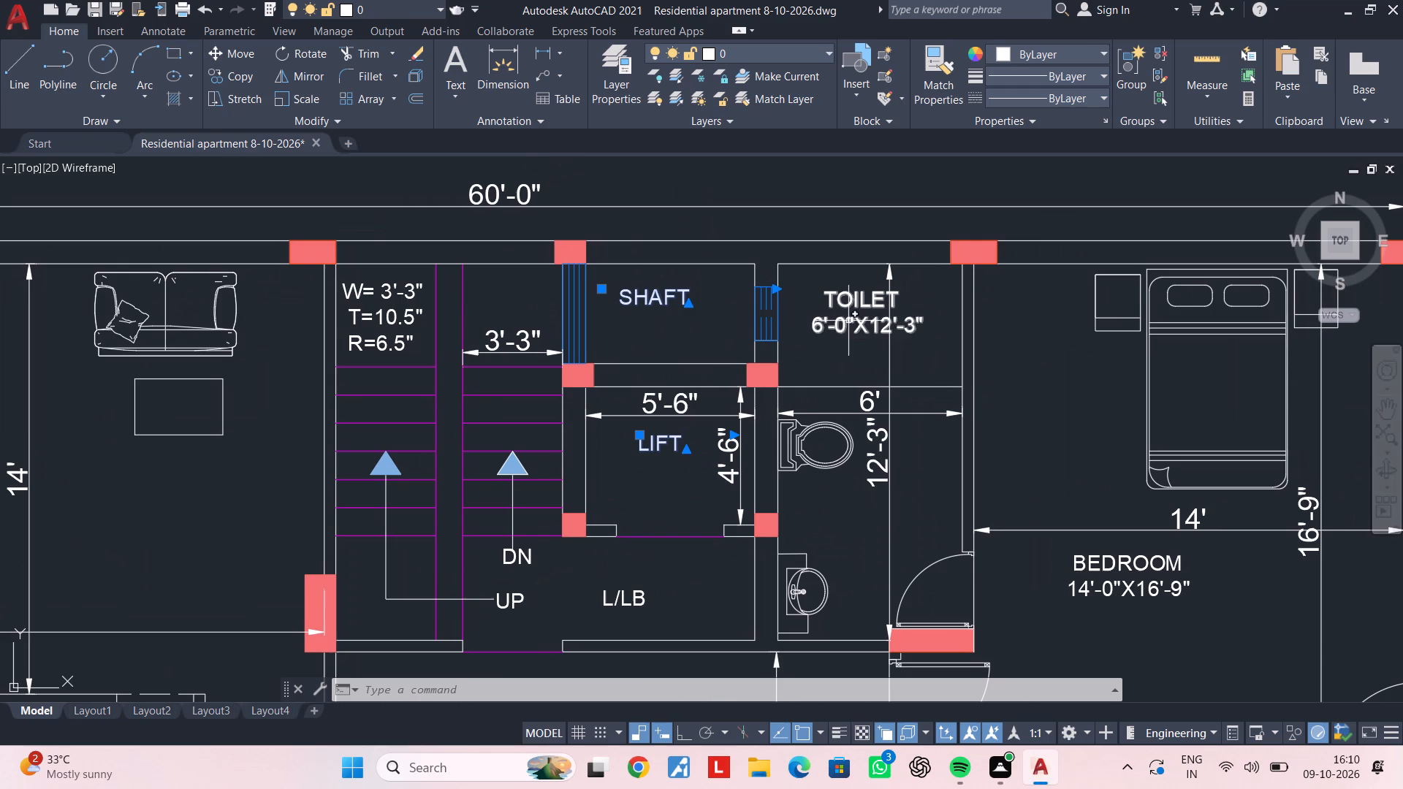
left_click(848, 321)
middle_click_drag(953, 569, 781, 388)
left_click(940, 408)
scroll(946, 486, "down", 2)
middle_click_drag(946, 489, 930, 340)
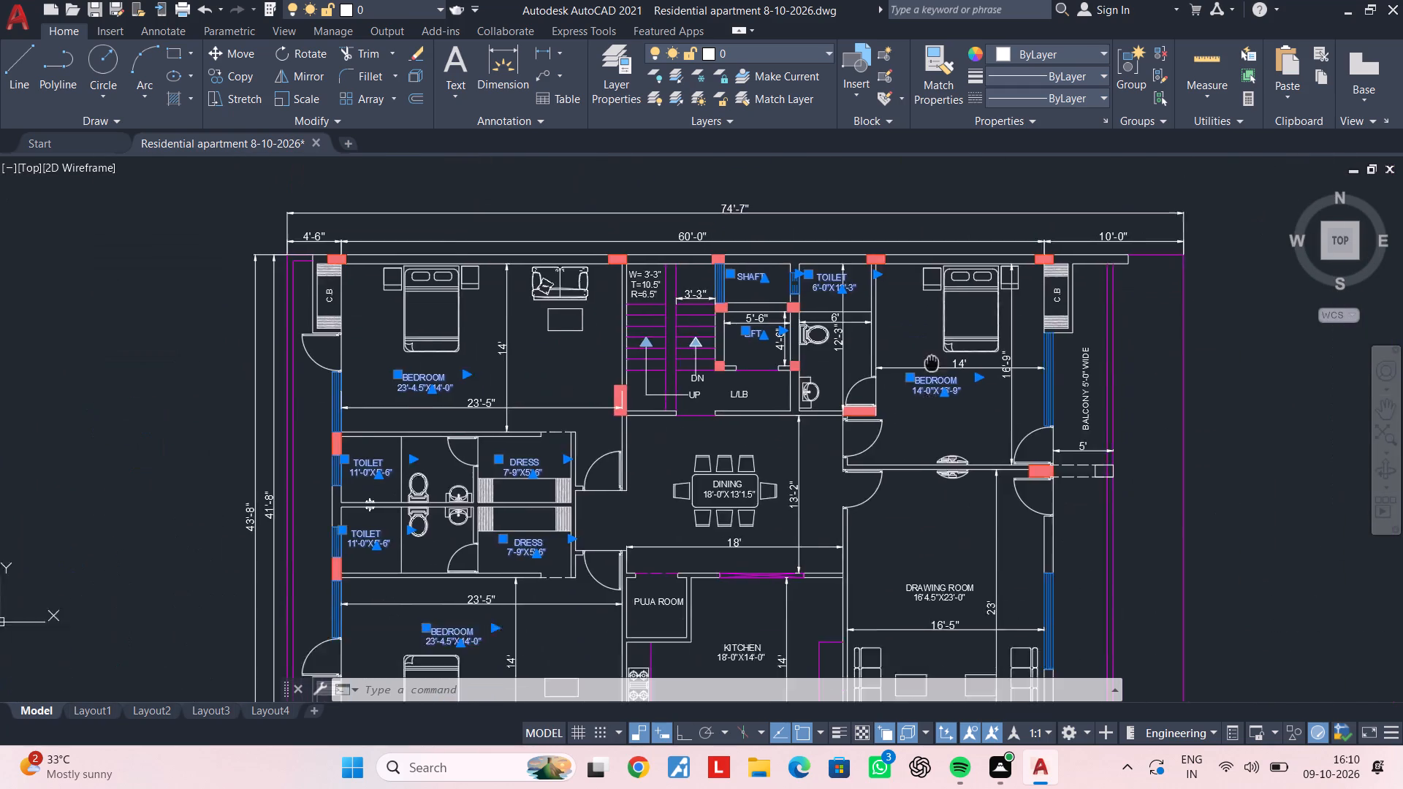
middle_click_drag(930, 340, 930, 251)
scroll(962, 416, "up", 1)
left_click(960, 417)
scroll(857, 425, "down", 1)
middle_click_drag(858, 425, 1031, 369)
left_click(886, 425)
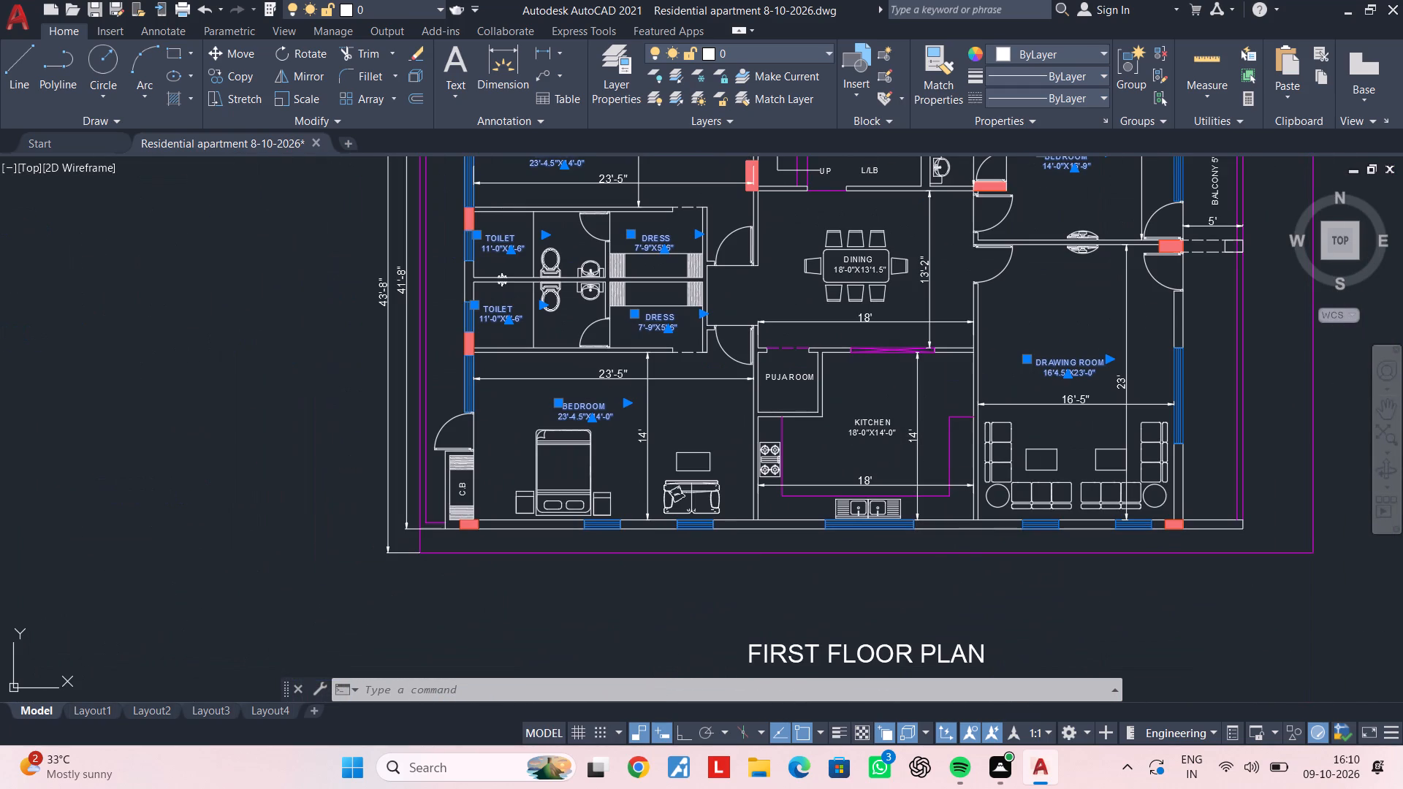
middle_click_drag(881, 419, 842, 565)
scroll(789, 550, "up", 2)
left_click(730, 487)
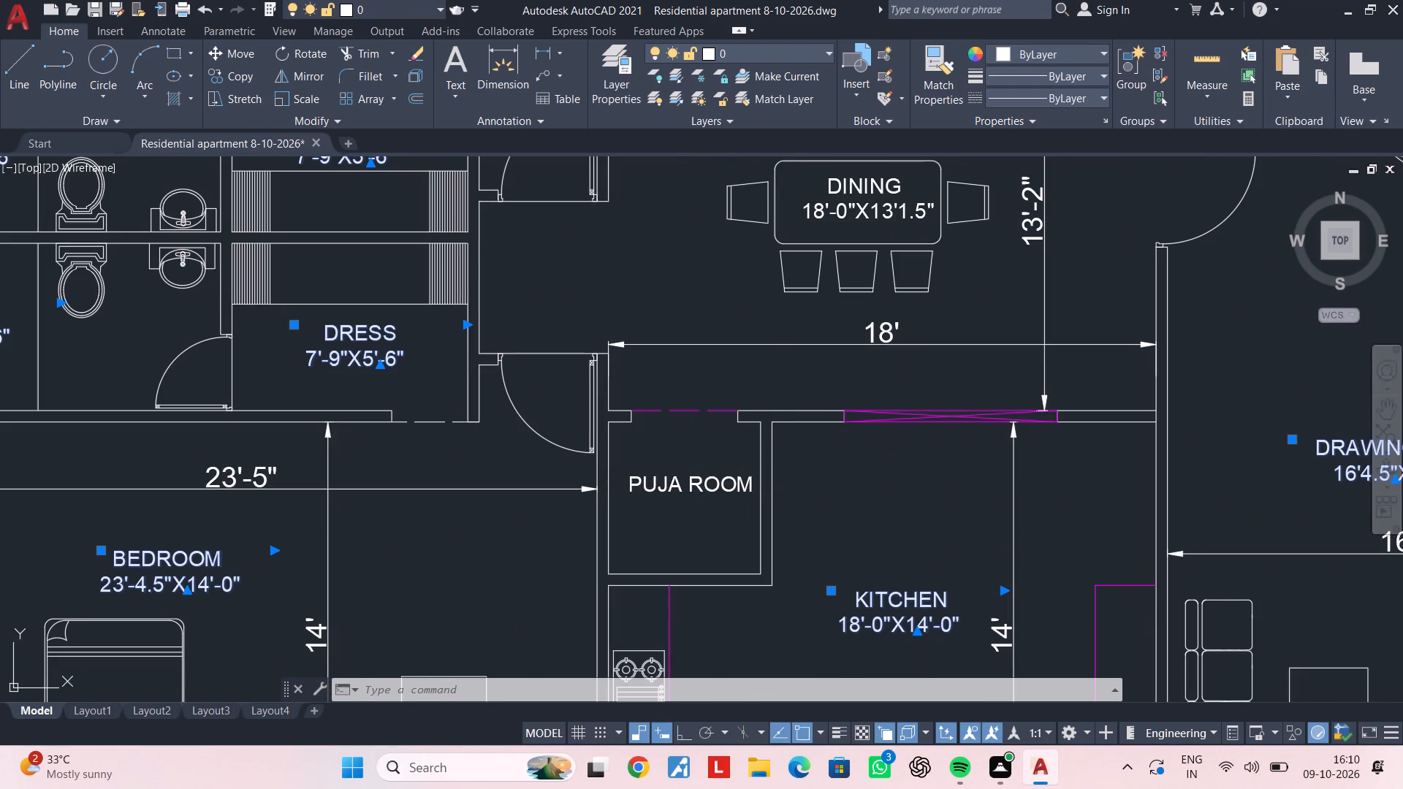
middle_click_drag(800, 388, 706, 624)
left_click(796, 443)
key("Delete")
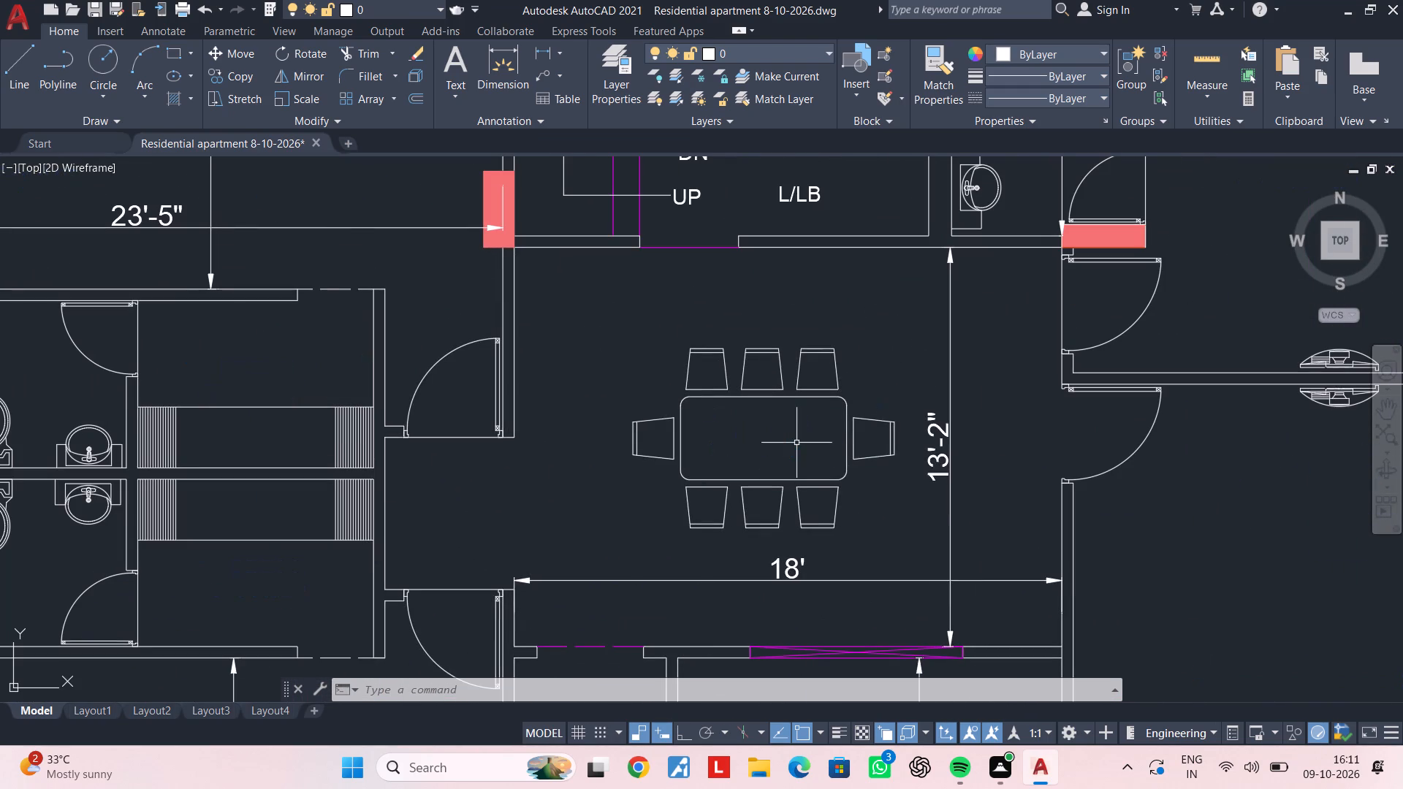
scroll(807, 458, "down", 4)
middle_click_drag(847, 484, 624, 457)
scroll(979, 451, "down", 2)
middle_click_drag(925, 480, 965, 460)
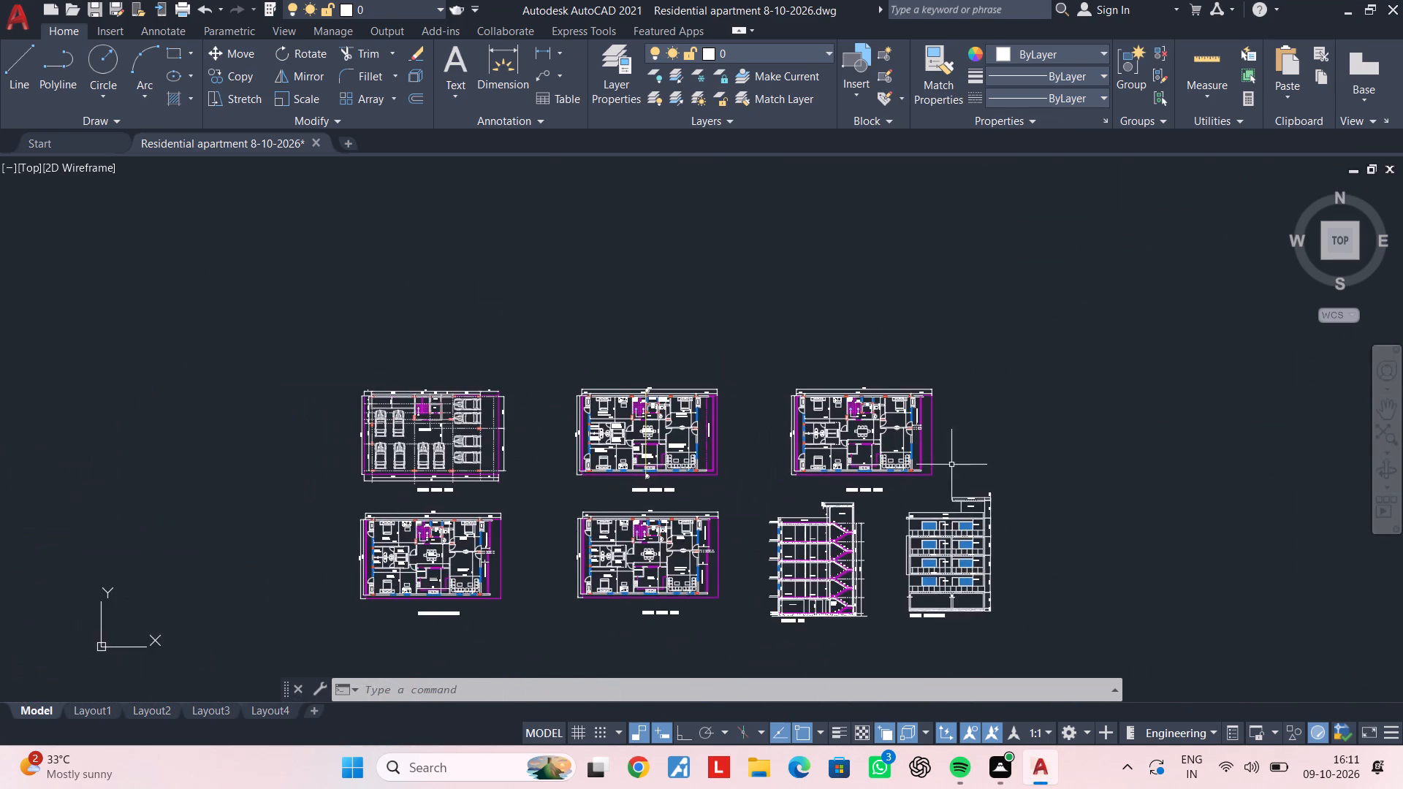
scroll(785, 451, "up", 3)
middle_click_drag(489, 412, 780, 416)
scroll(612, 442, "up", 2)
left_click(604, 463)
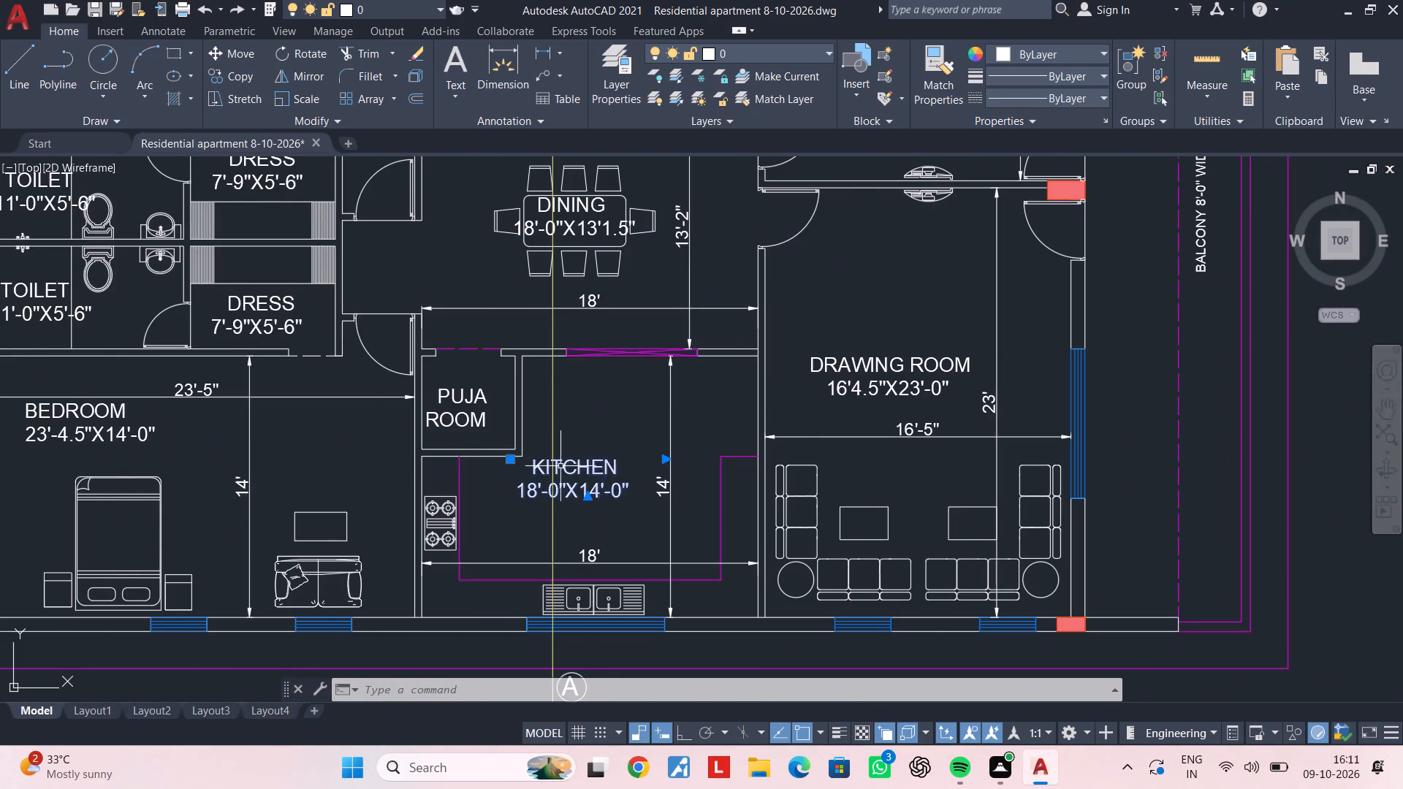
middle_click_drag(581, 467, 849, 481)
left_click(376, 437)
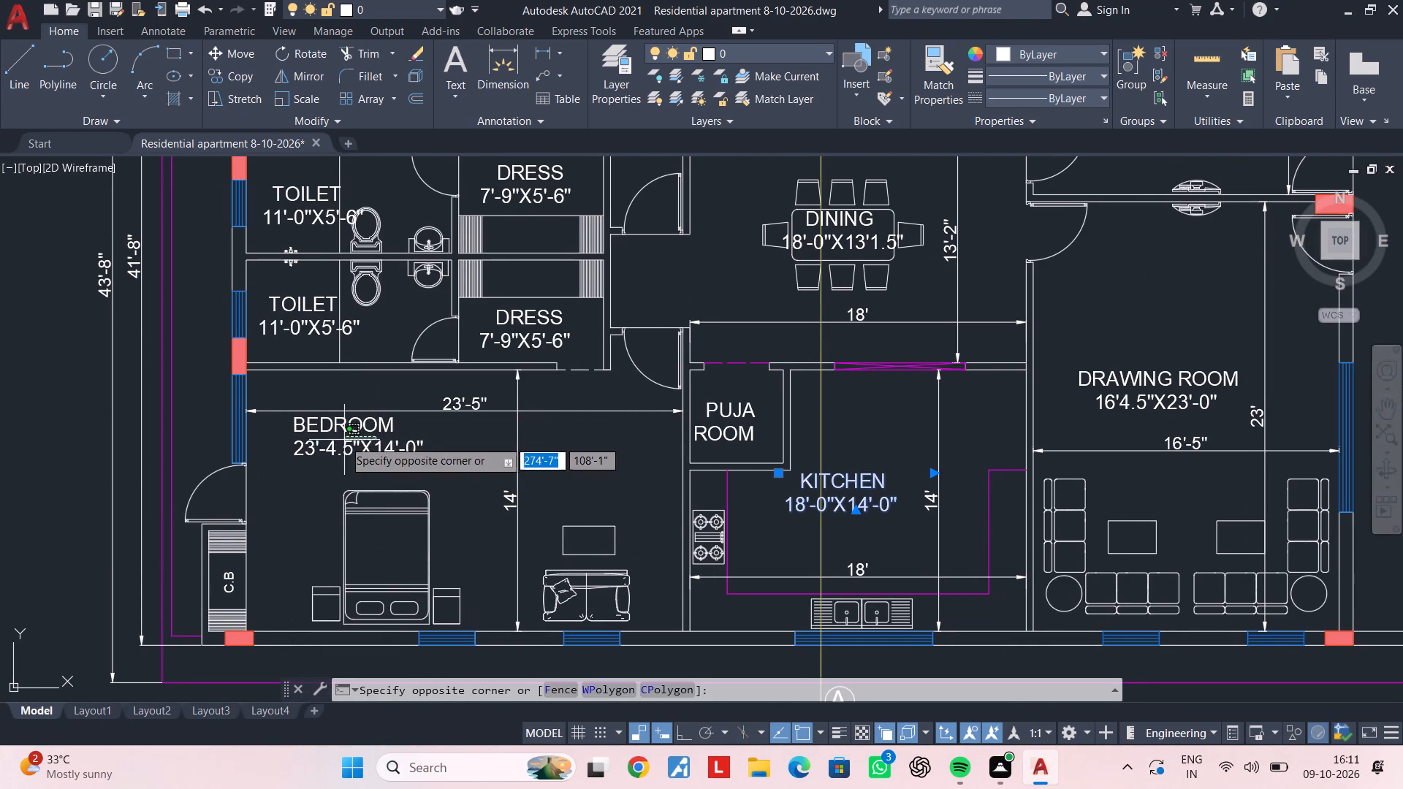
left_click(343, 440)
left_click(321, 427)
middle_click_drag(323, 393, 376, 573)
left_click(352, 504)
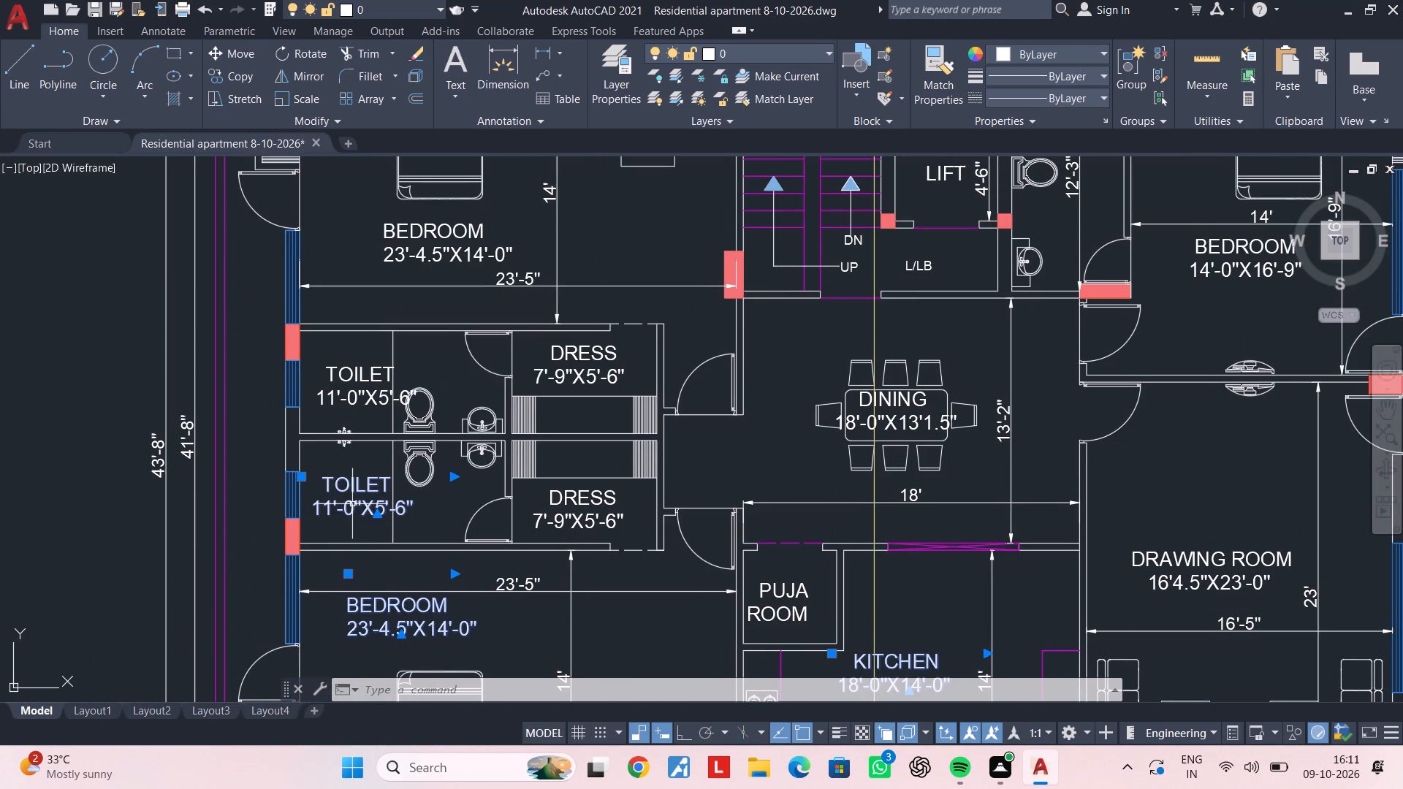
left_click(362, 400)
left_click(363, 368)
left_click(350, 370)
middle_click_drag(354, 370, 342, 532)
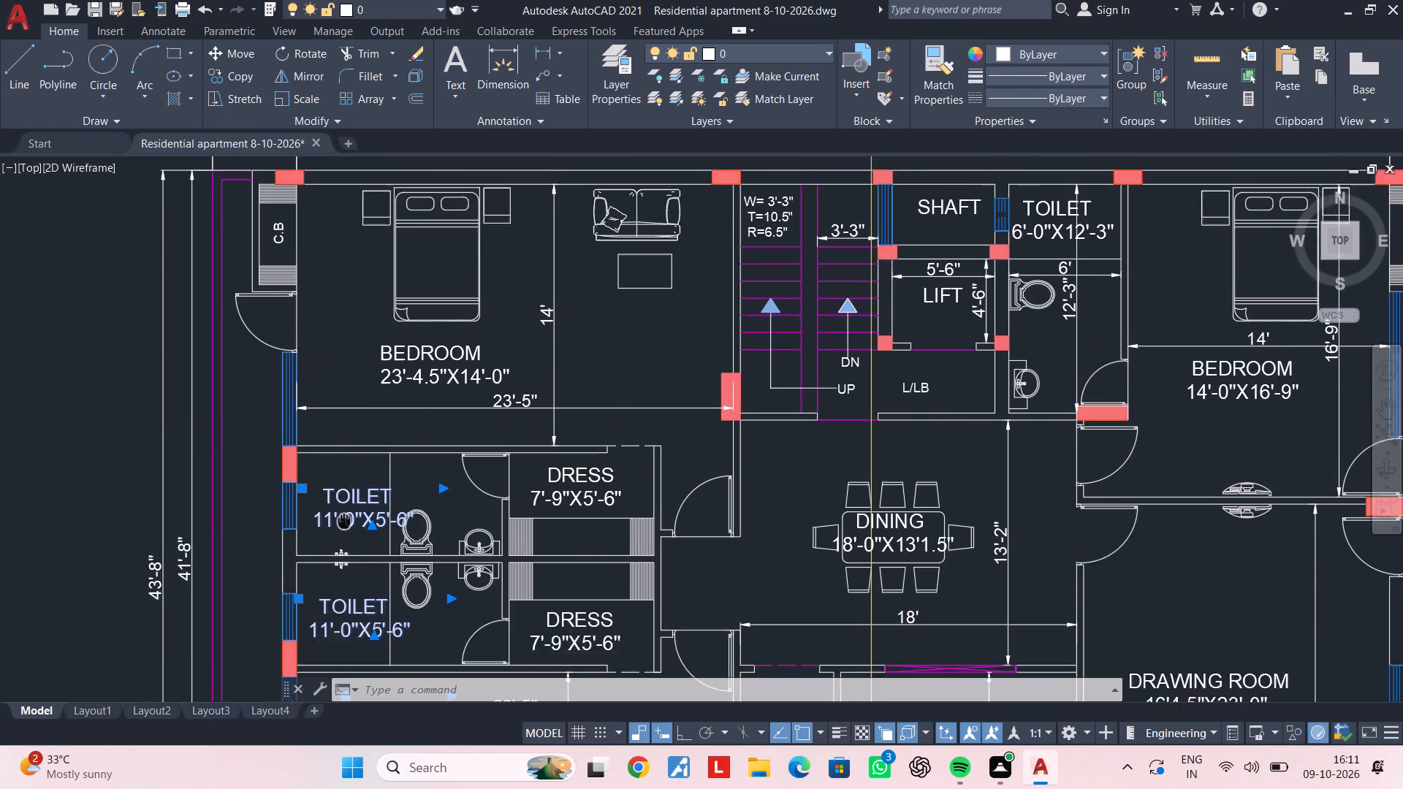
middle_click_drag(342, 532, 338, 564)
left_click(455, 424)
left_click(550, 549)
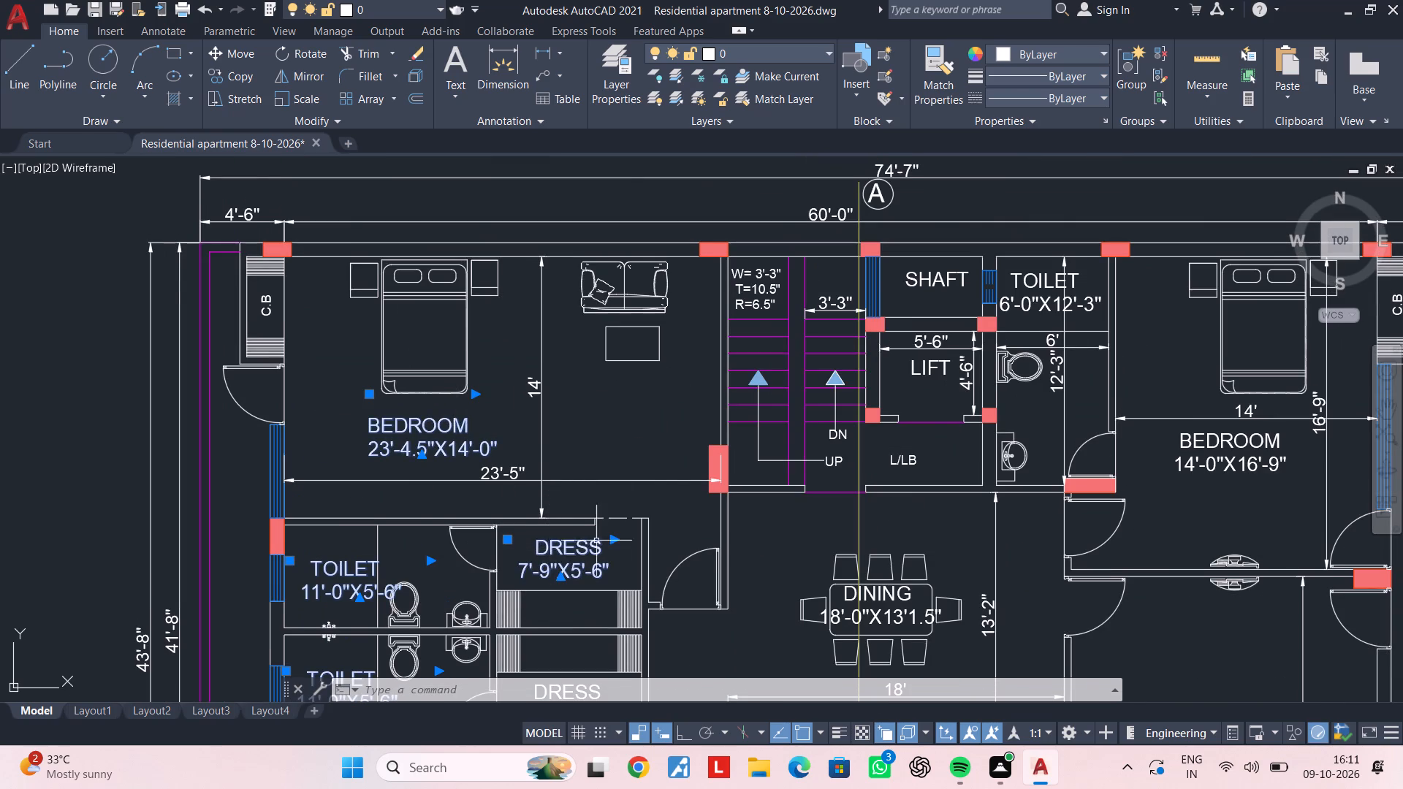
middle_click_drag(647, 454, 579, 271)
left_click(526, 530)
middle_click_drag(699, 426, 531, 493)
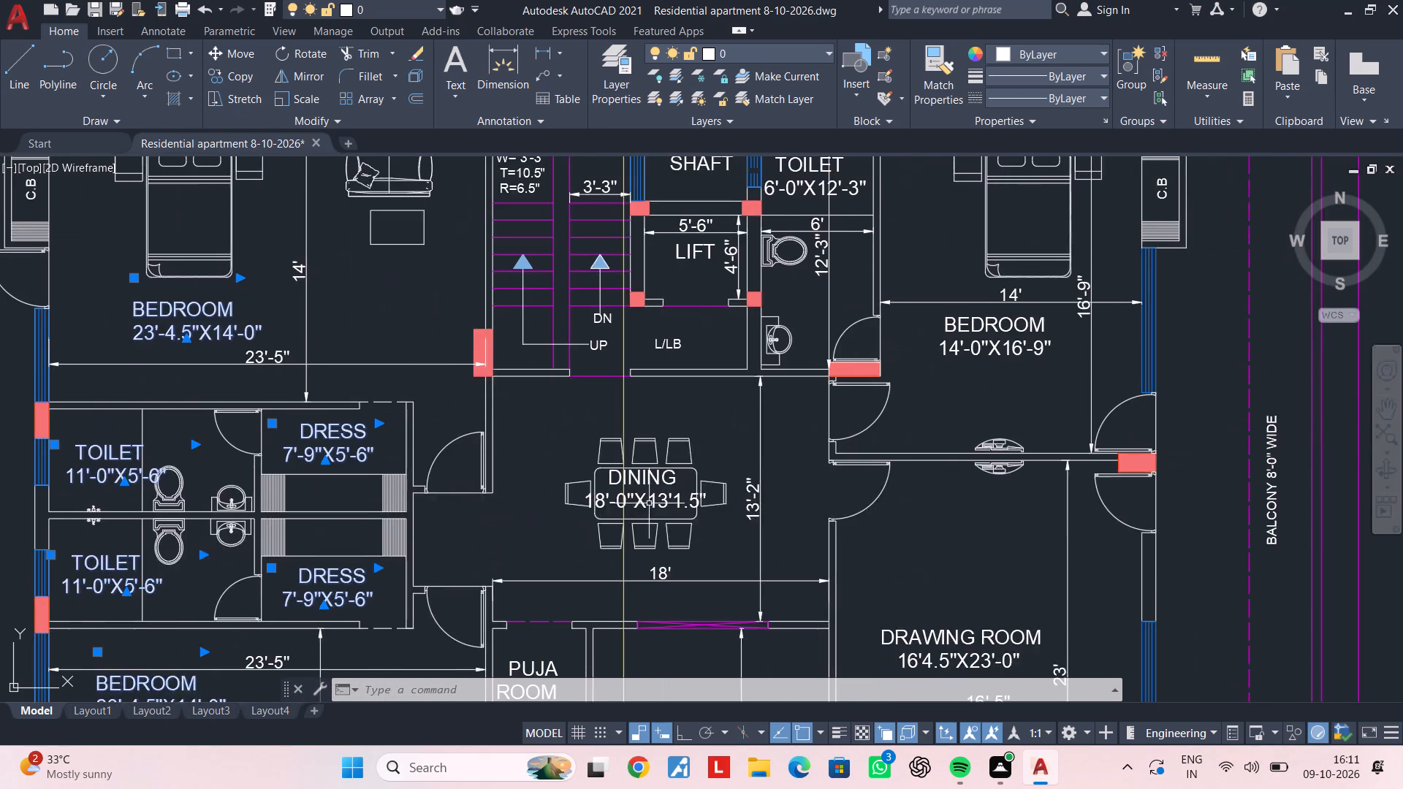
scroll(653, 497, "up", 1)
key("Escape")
In another floor plan with small labels and the 5'-0" wide balcony, delete the BEDROOM 14'-0"X16'-9" and TOILET 6'-0"X12'-3" labels.
scroll(682, 560, "down", 3)
middle_click_drag(684, 564, 704, 318)
scroll(701, 524, "down", 3)
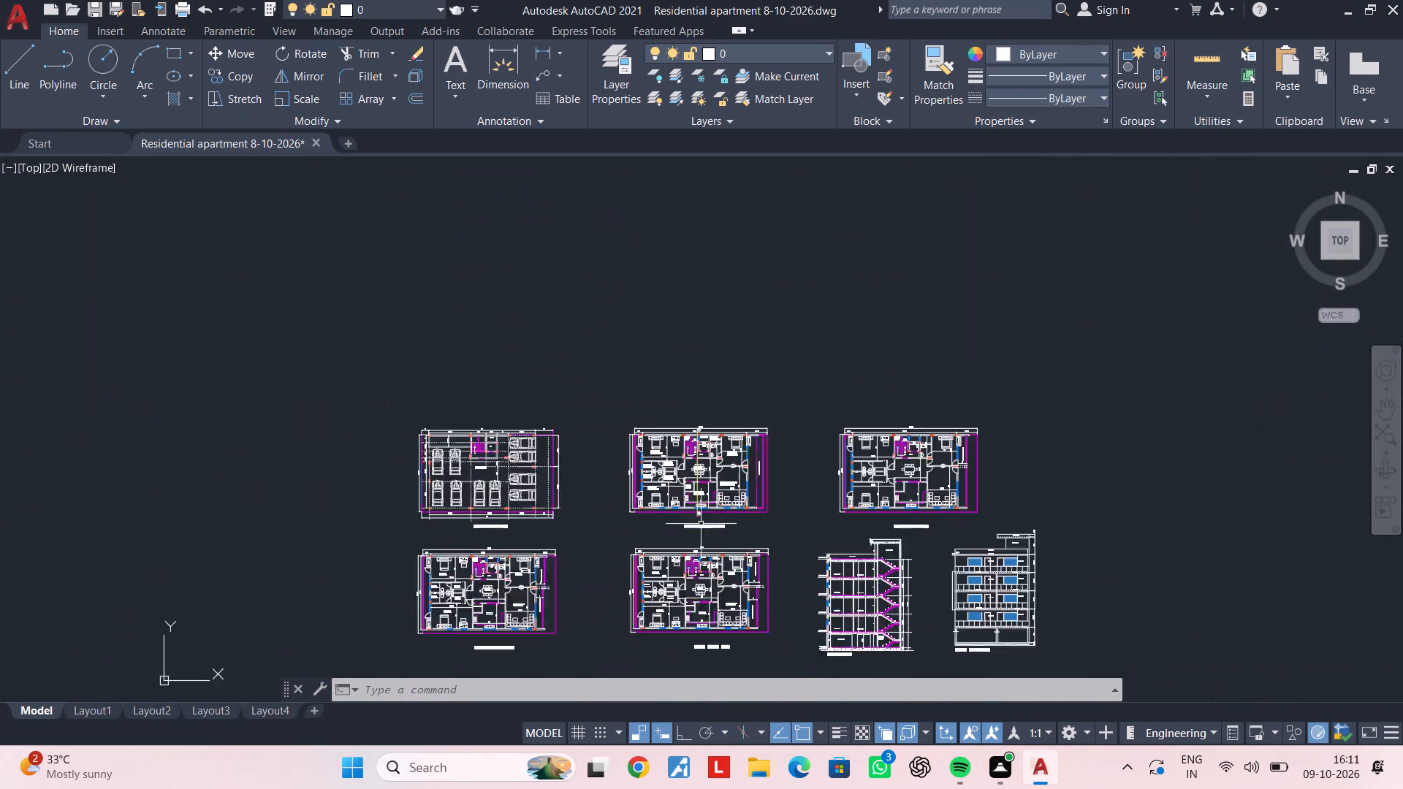
middle_click_drag(707, 516, 802, 407)
scroll(607, 468, "up", 5)
left_click(616, 537)
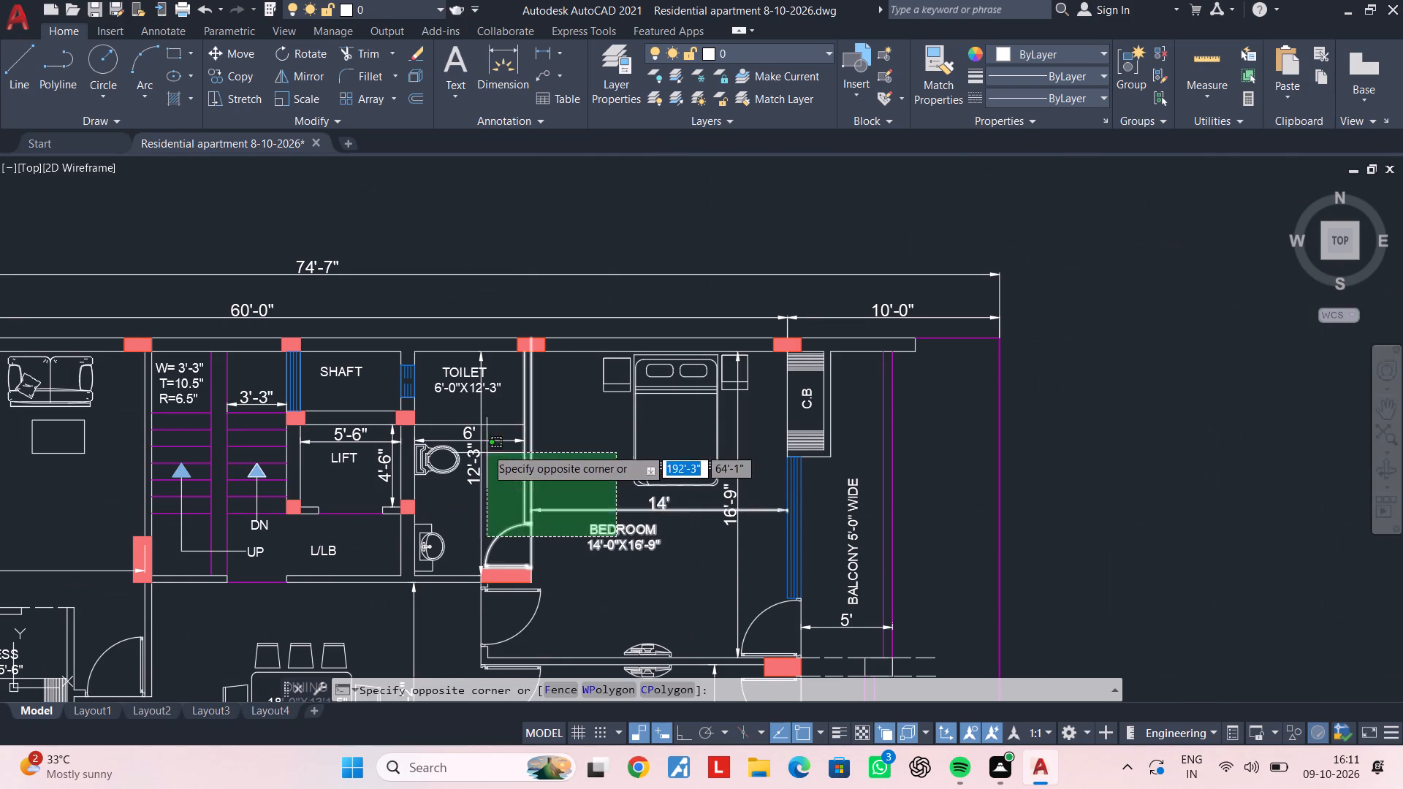
key("Escape")
key("Escape")
left_click(642, 549)
middle_click_drag(614, 551, 790, 564)
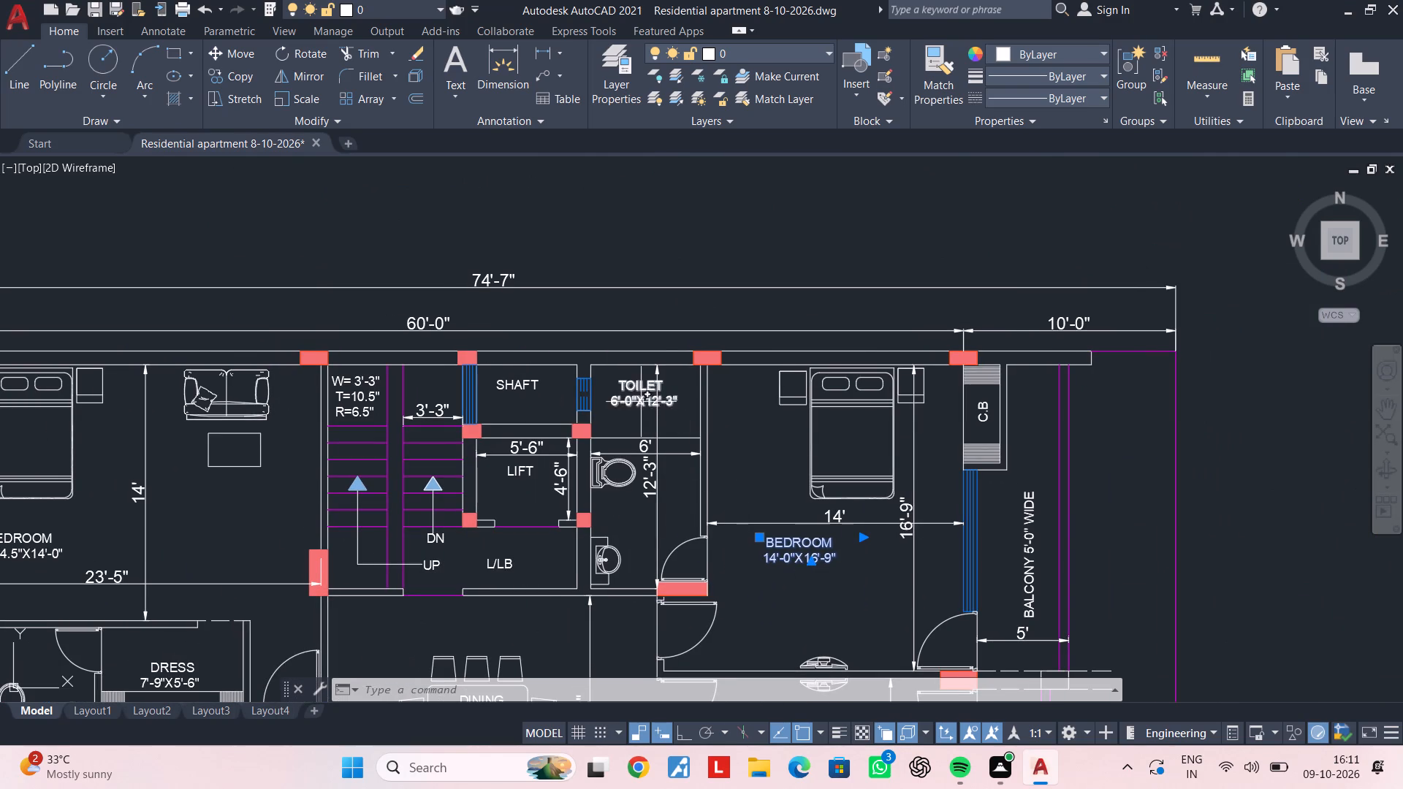
left_click(639, 400)
key("Delete")
Delete the LIFT and SHAFT labels beside the staircase in the same floor plan.
middle_click_drag(539, 454, 845, 415)
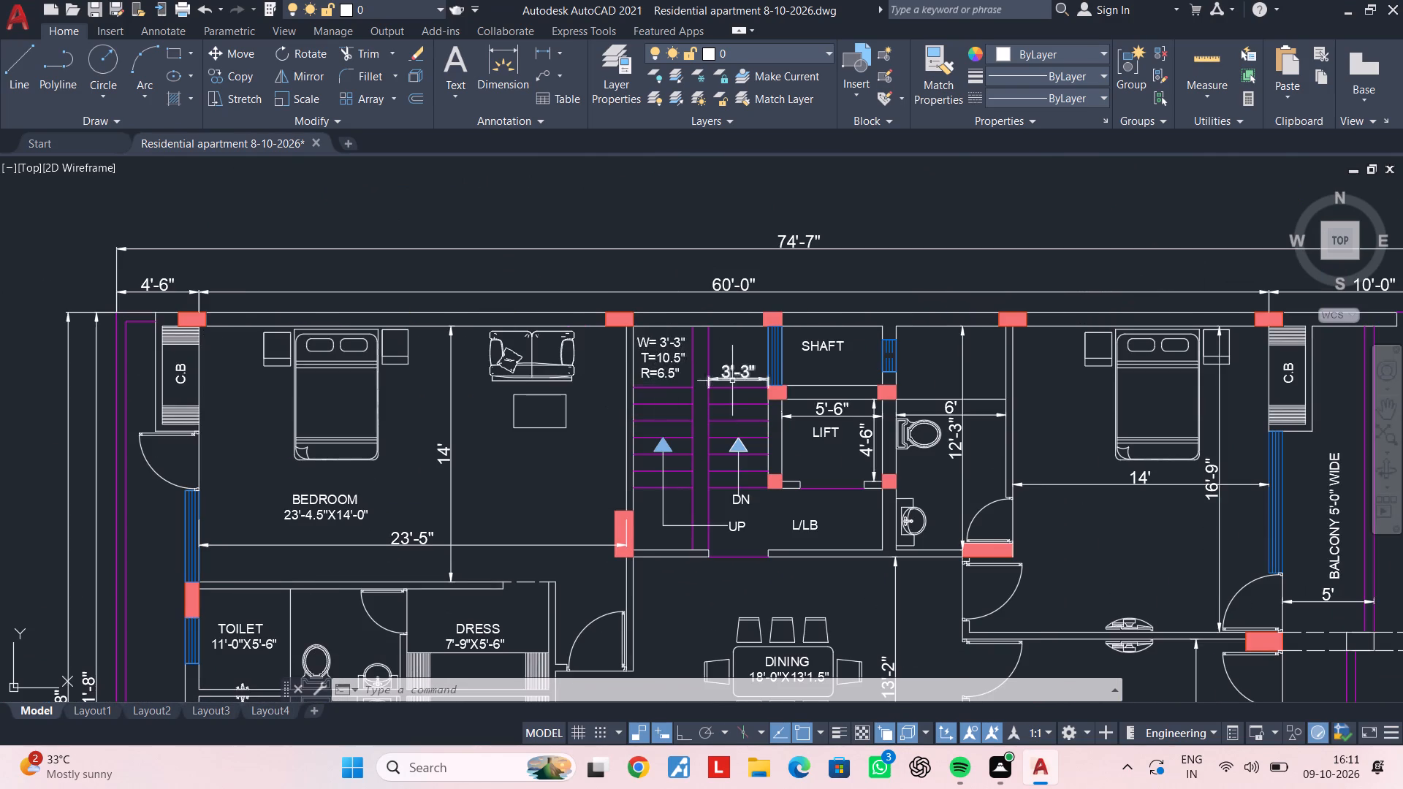
scroll(789, 416, "up", 2)
left_click(840, 450)
key("Delete")
left_click(824, 454)
key("Delete")
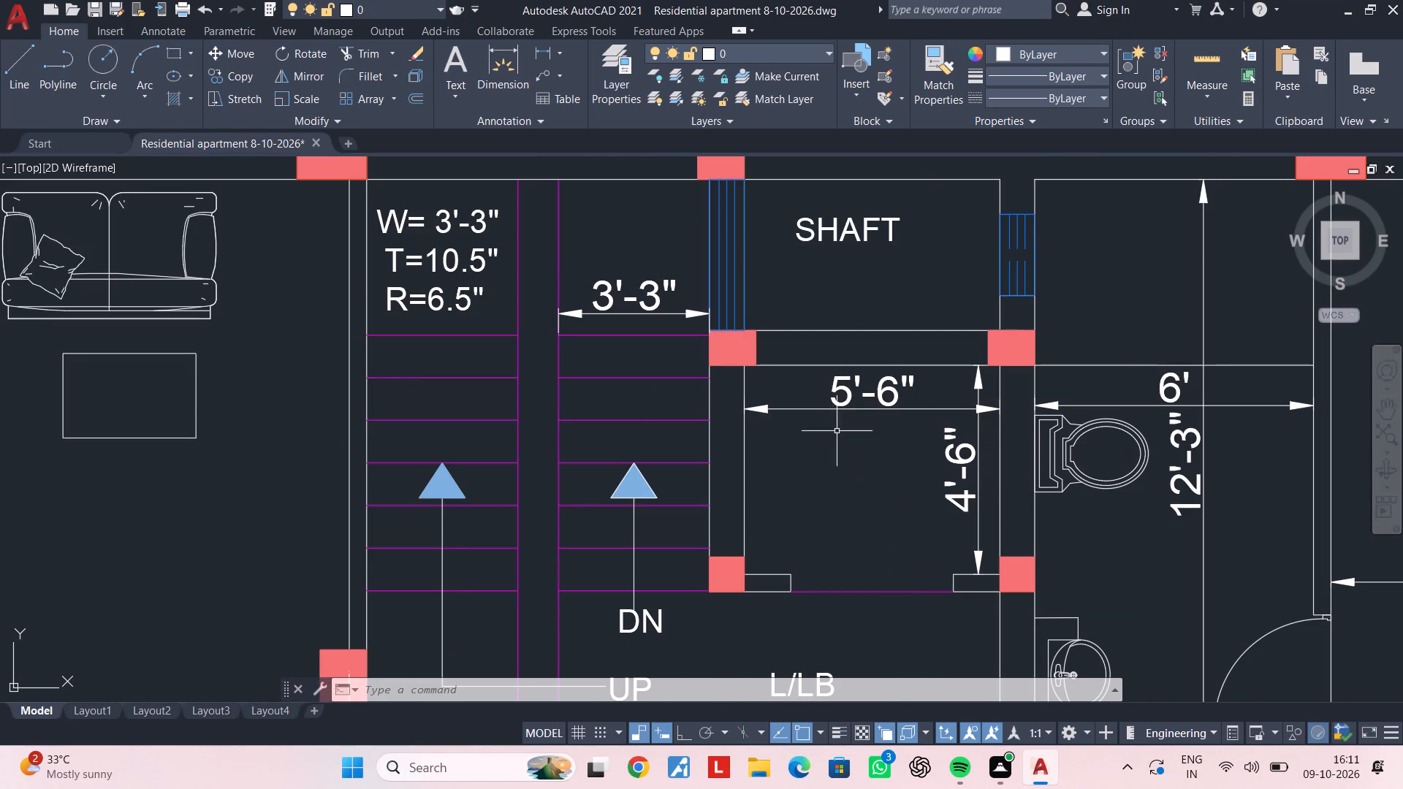
left_click(841, 237)
key("Delete")
Delete the BEDROOM 23'-4.5"X14'-0" label below the bed in the upper bedroom.
scroll(783, 386, "down", 2)
middle_click_drag(783, 392, 883, 323)
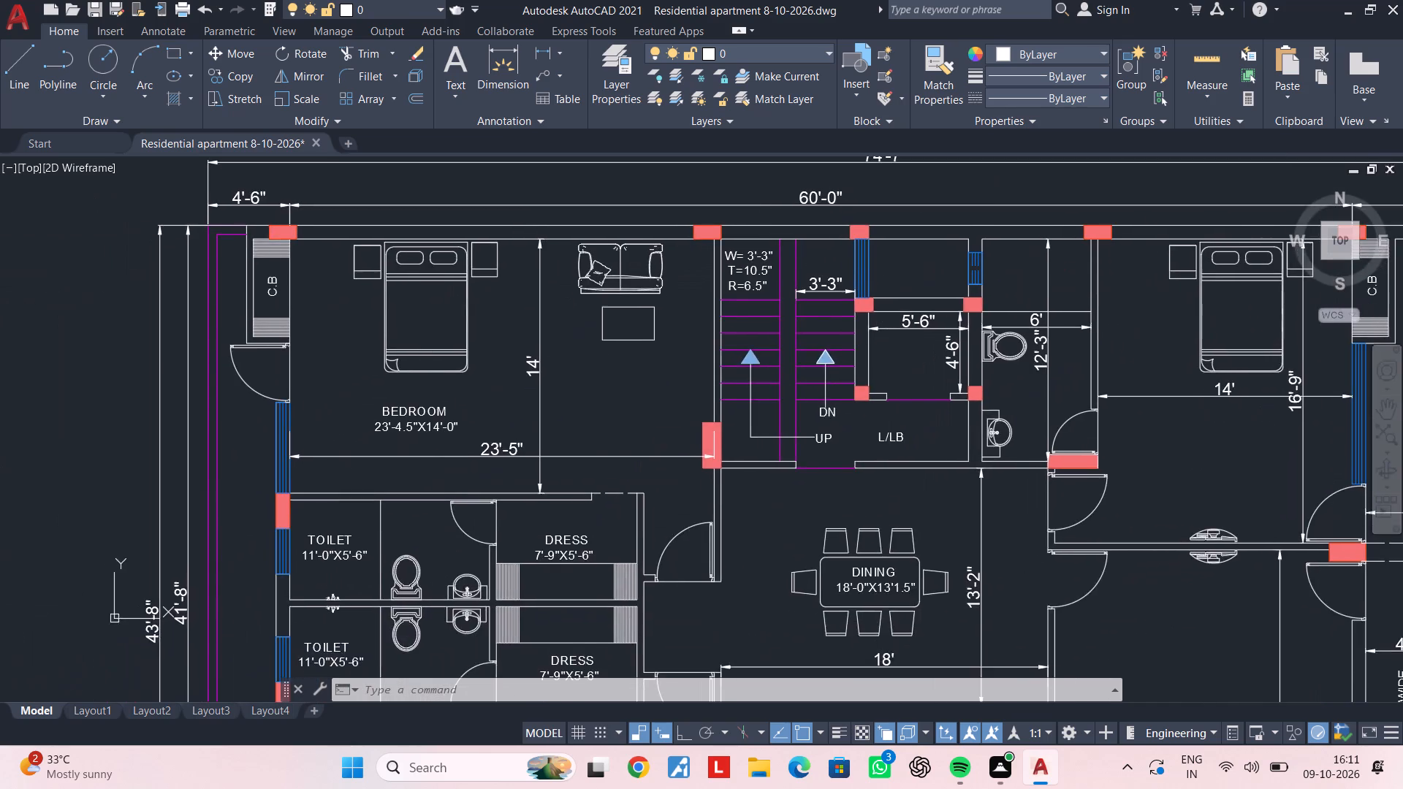
middle_click_drag(536, 417, 648, 373)
scroll(520, 380, "up", 1)
left_click(536, 371)
left_click(522, 396)
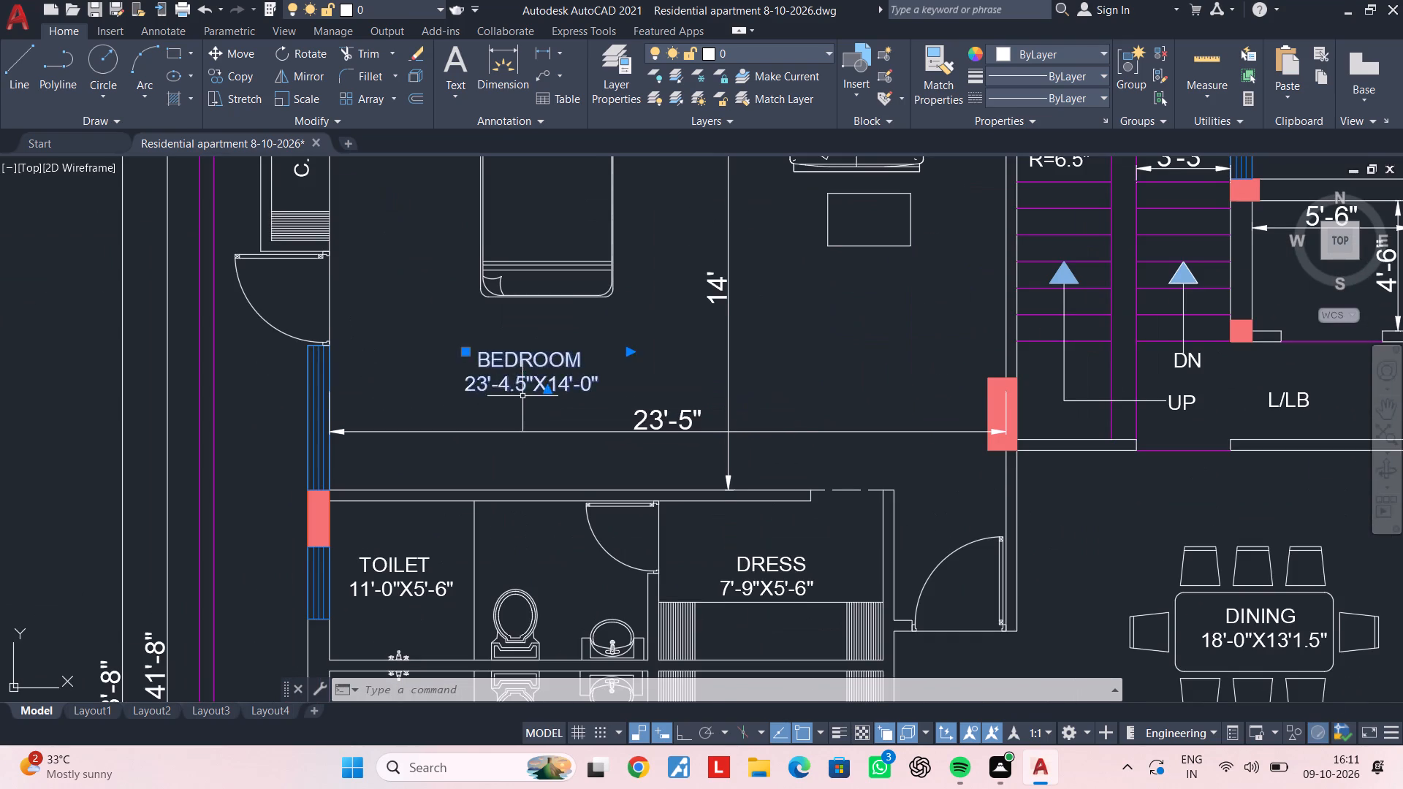
key("Delete")
Delete the TOILET 11'-0"X5'-6" label in the upper of the two adjoining toilets.
middle_click_drag(525, 411, 531, 277)
left_click(431, 435)
left_click(406, 467)
key("Delete")
middle_click_drag(430, 441, 440, 356)
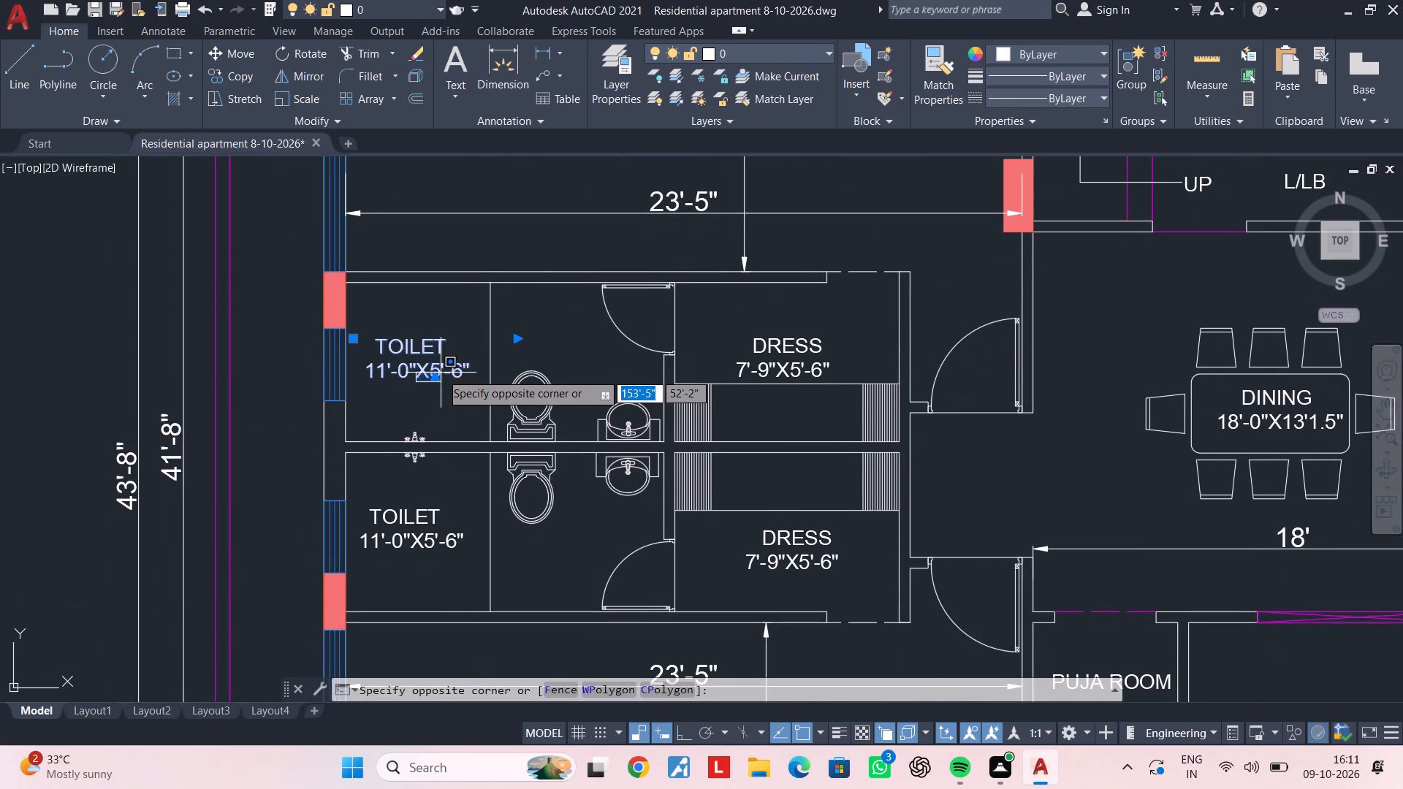
key("Delete")
key("Delete")
key("Escape")
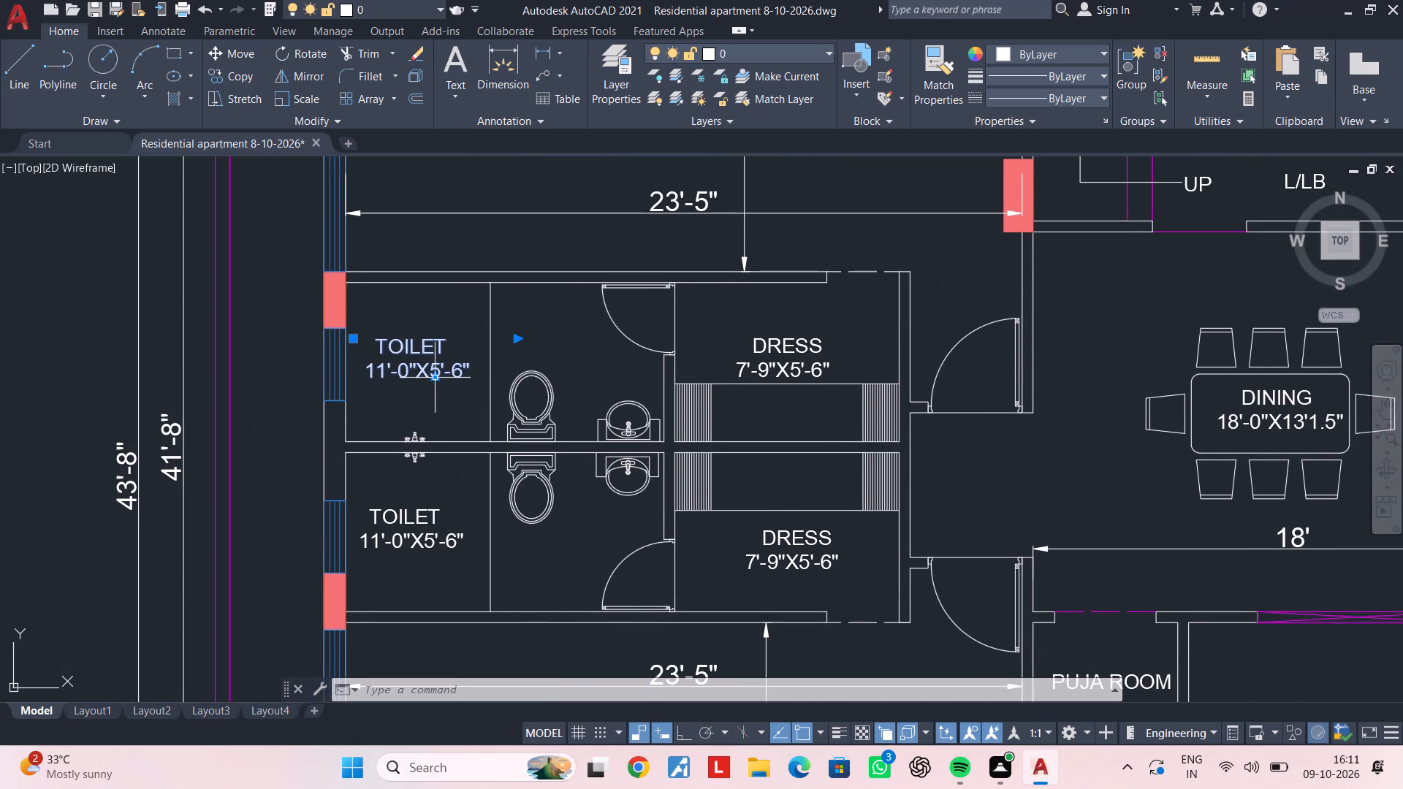
key("Escape")
left_click(395, 411)
key("Delete")
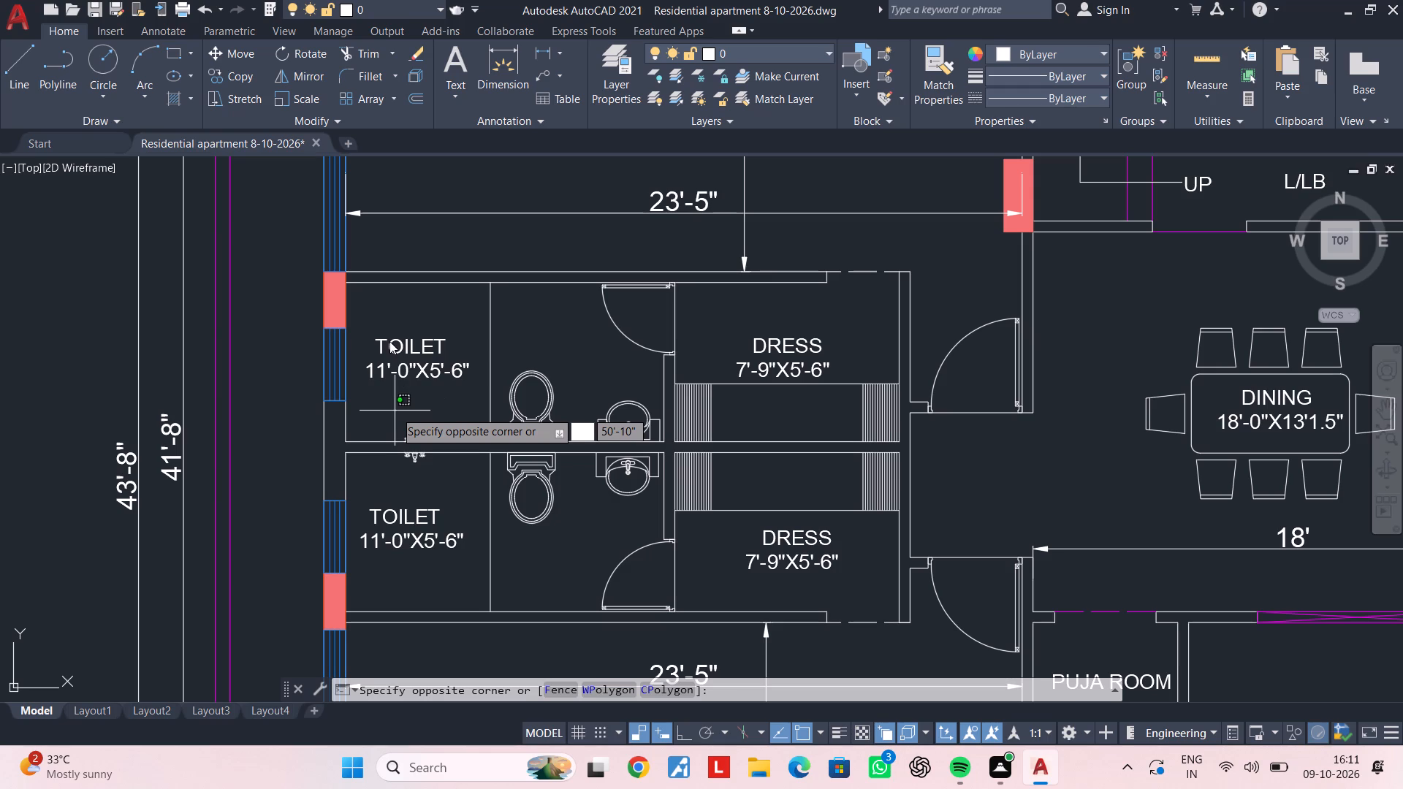
key("Delete")
key("Escape")
left_click(436, 332)
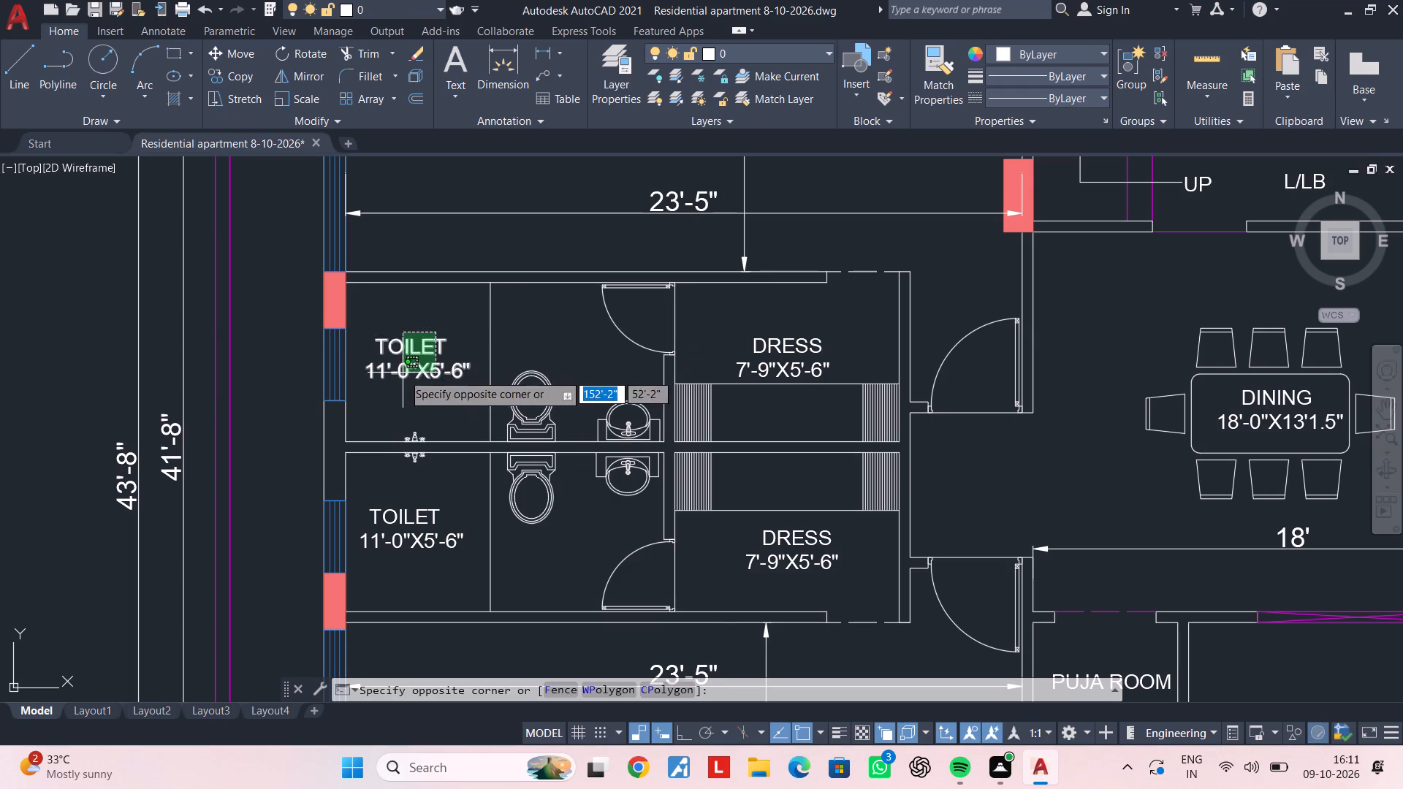
left_click(403, 373)
key("Delete")
Delete the TOILET 11'-0"X5'-6" label in the lower of the two adjoining toilets.
left_click(419, 528)
key("Delete")
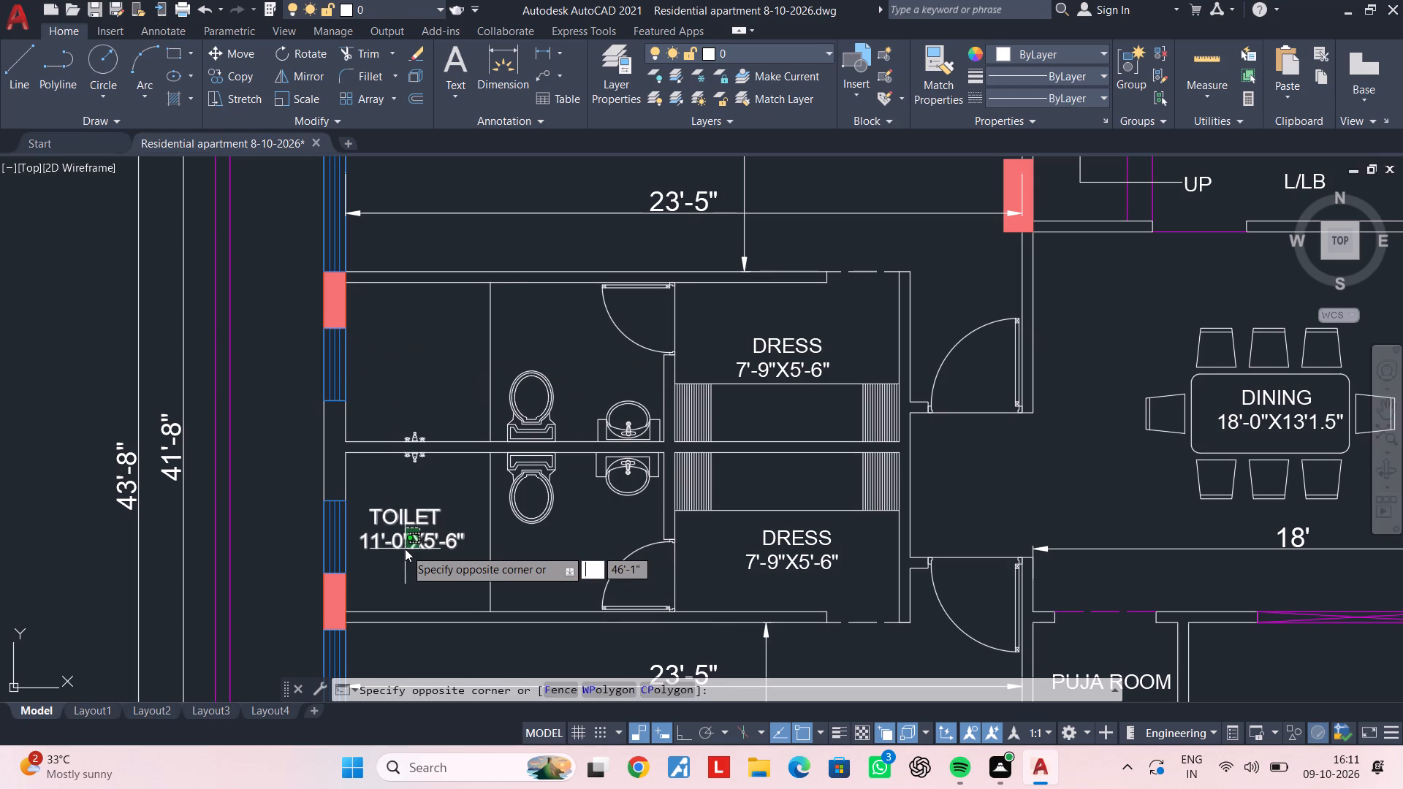
key("Escape")
key("Escape")
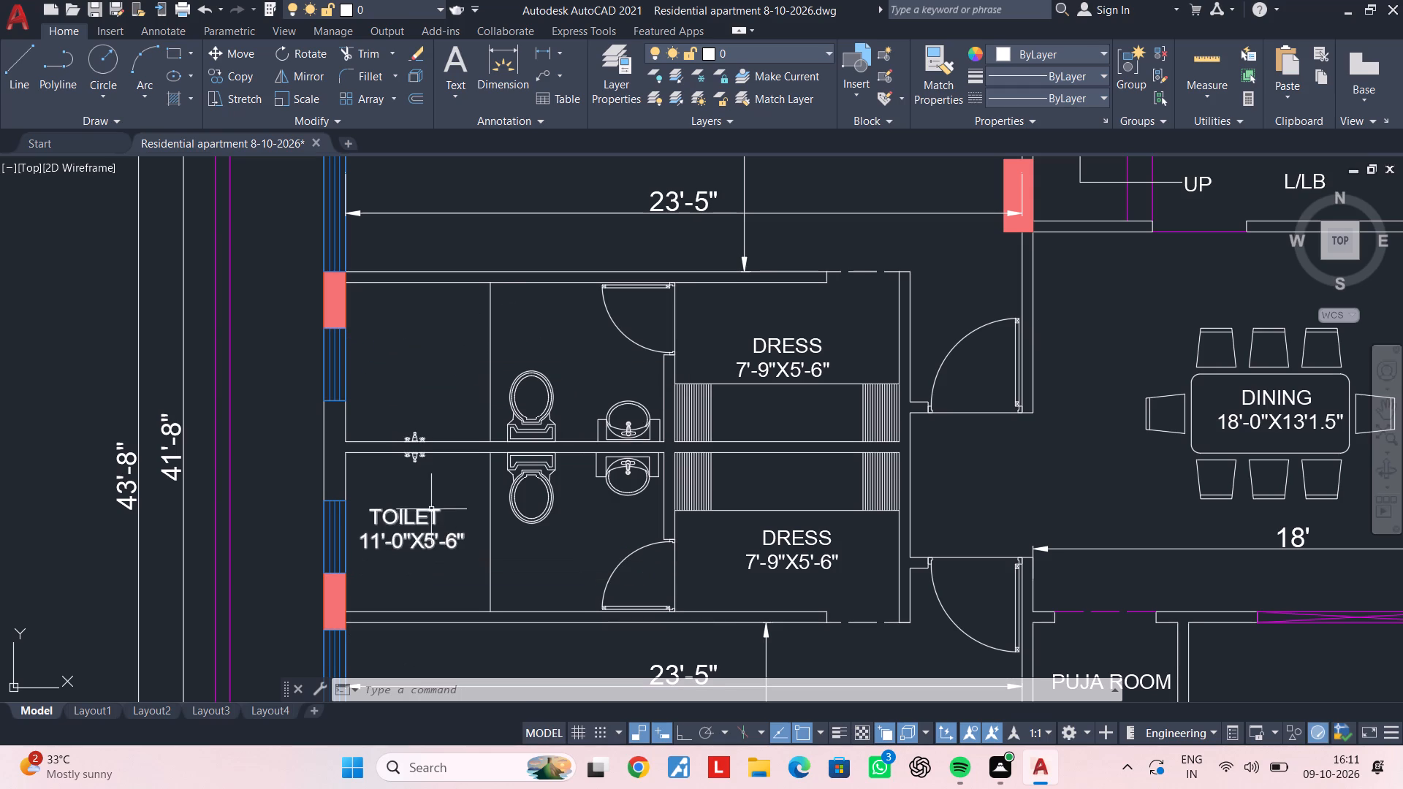
left_click(435, 507)
left_click(385, 550)
key("Delete")
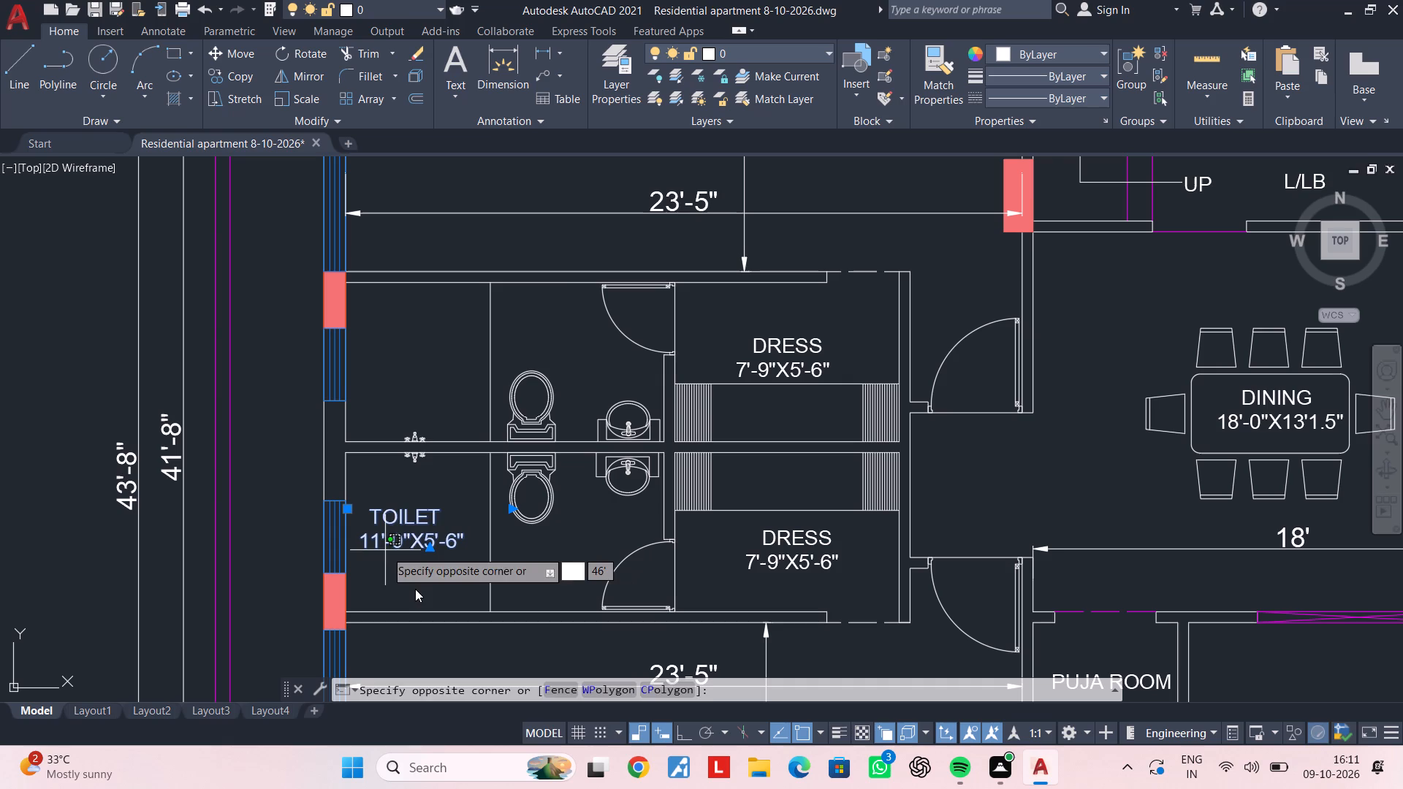
key("Escape")
key("Escape")
key("Escape")
left_click(417, 518)
key("Delete")
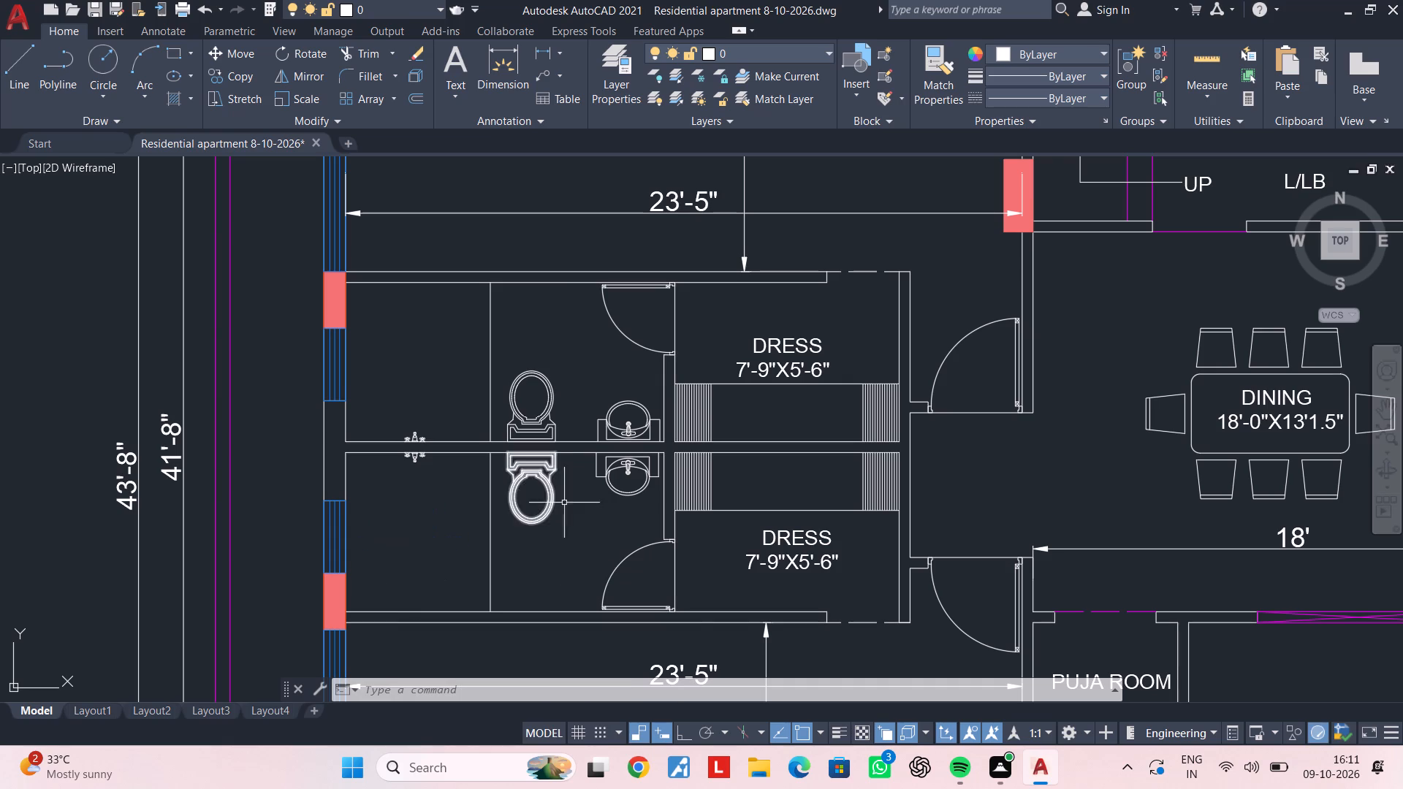
Delete the DRESS 7'-9"X5'-6" labels from both dressing rooms beside the toilets.
left_click(761, 356)
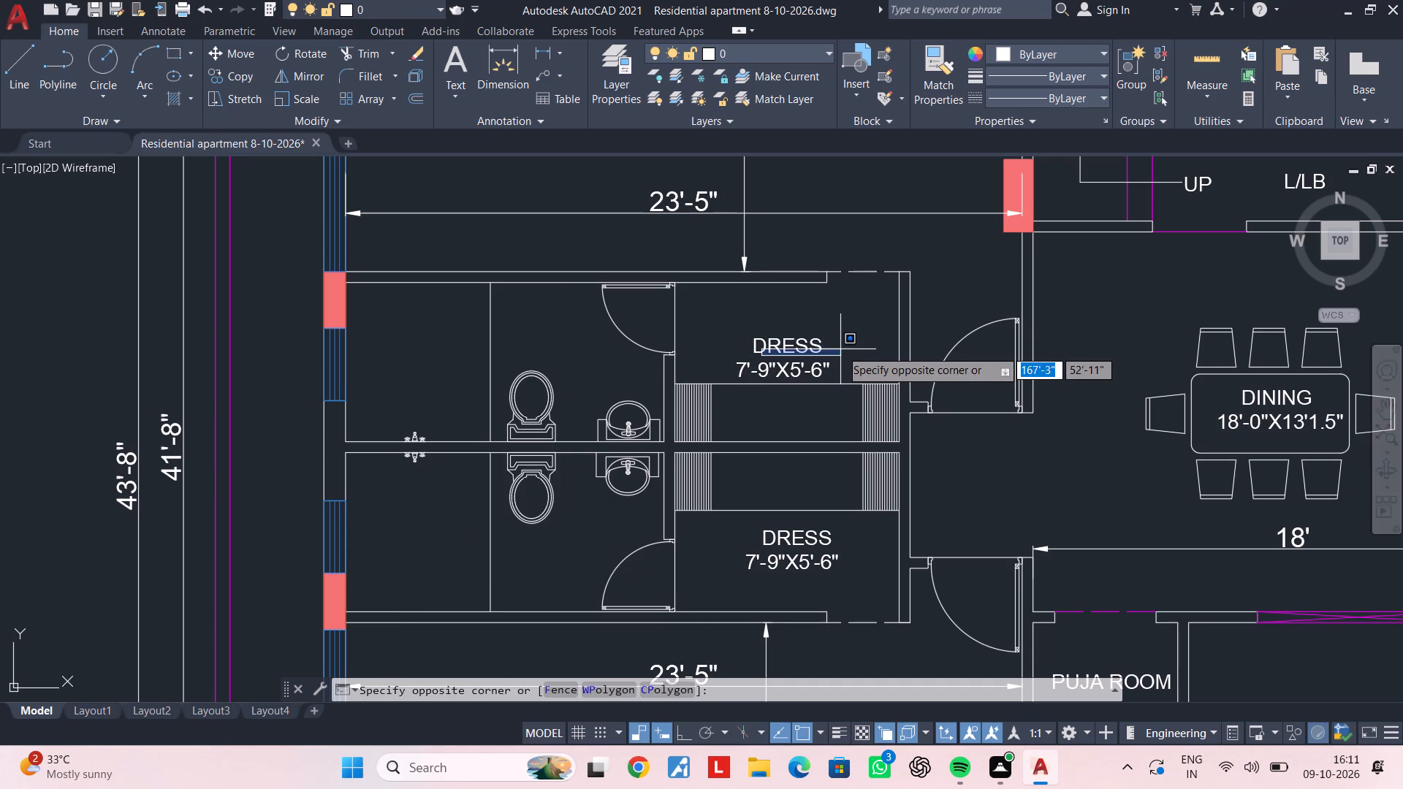
left_click(840, 349)
left_click(815, 312)
left_click(782, 369)
key("Delete")
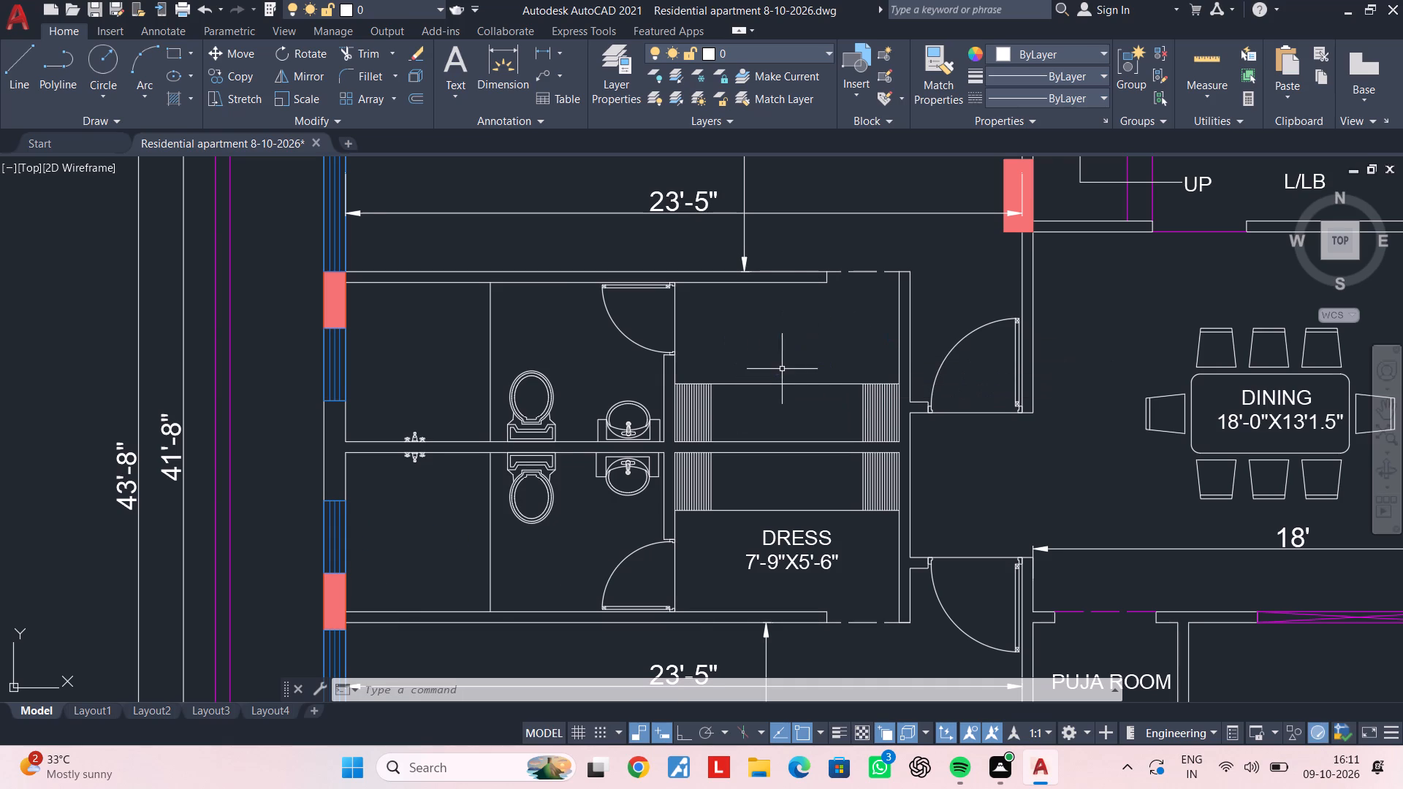
left_click(810, 539)
key("Delete")
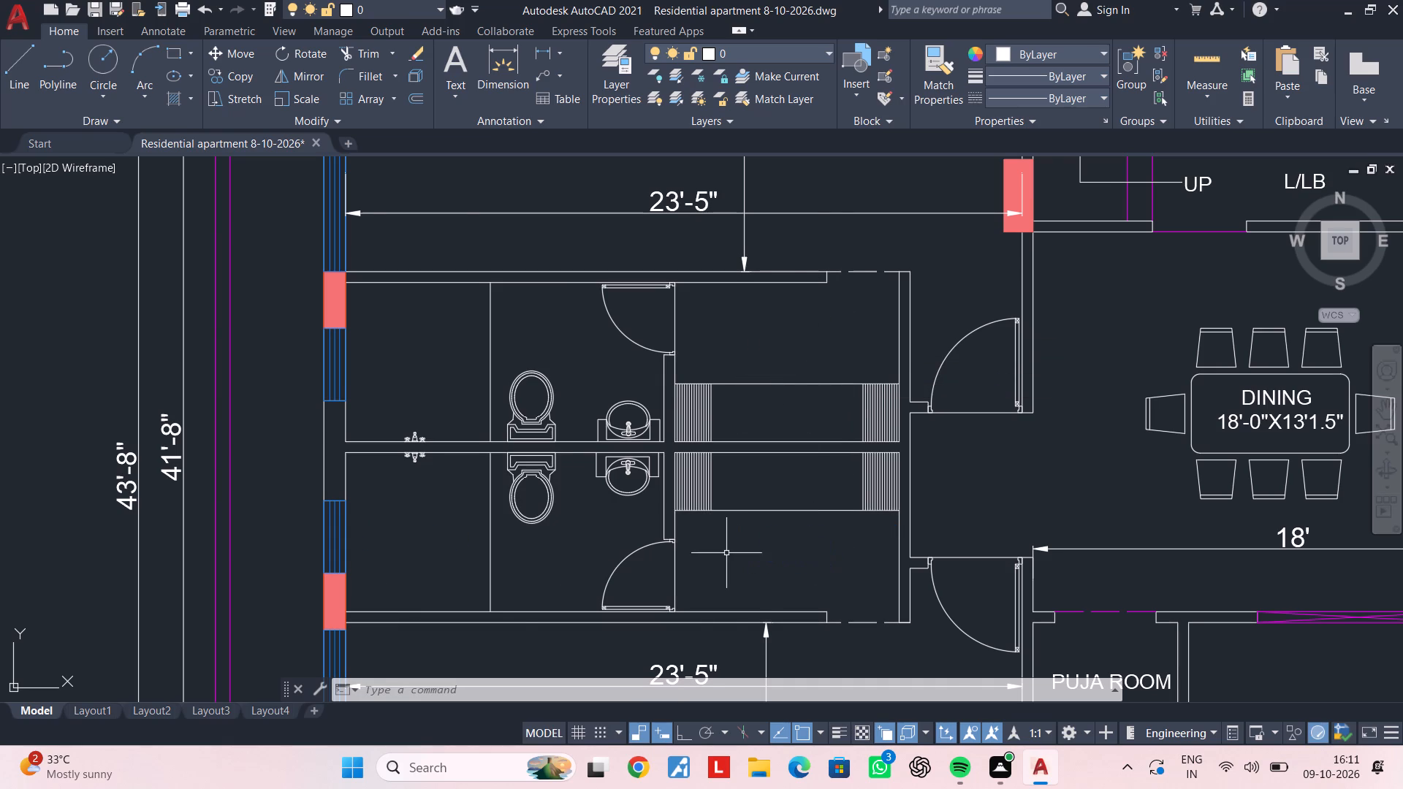
Delete the BEDROOM 23'-4.5"X14'-0" label above the bed in the lower bedroom of the second floor plan.
scroll(834, 549, "down", 1)
middle_click_drag(878, 575, 729, 341)
left_click(567, 439)
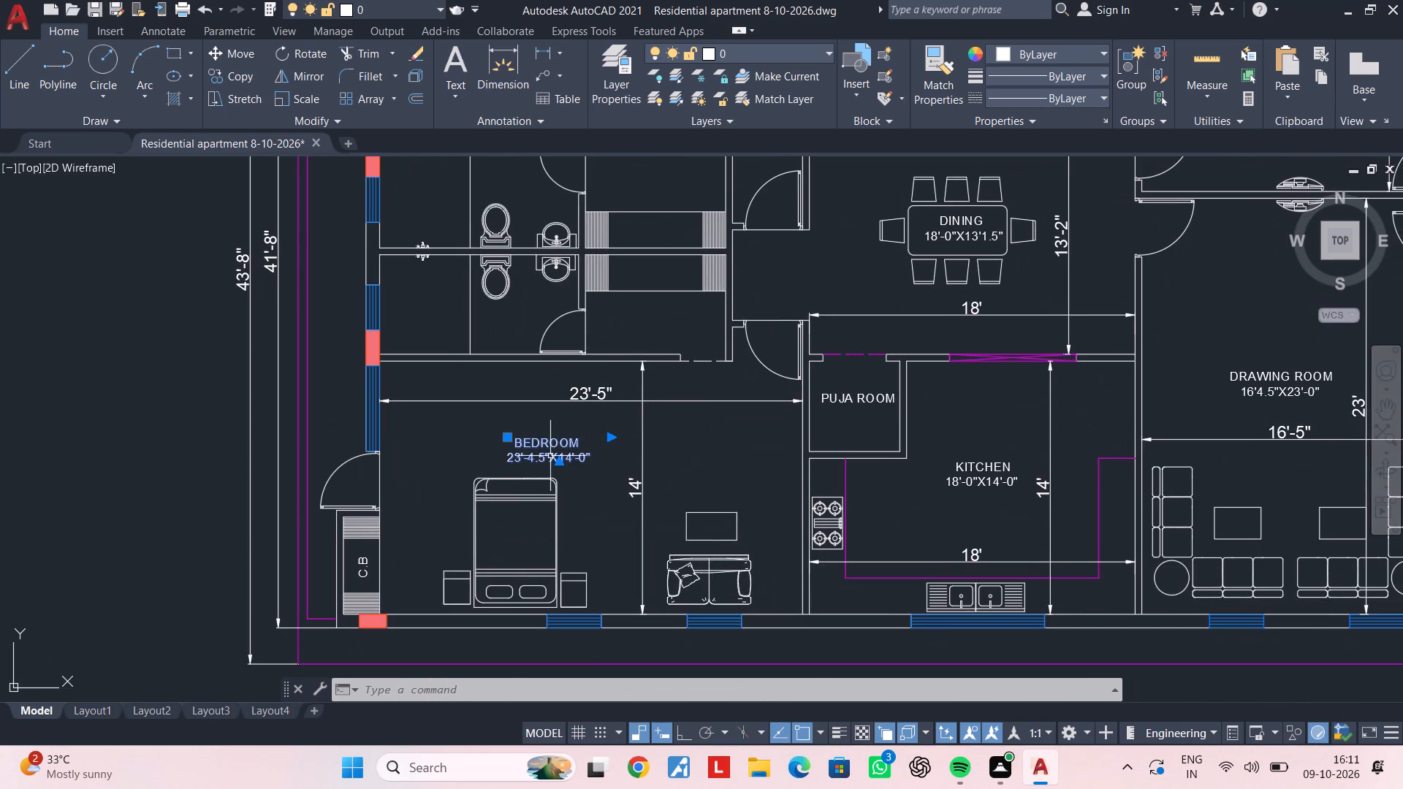
key("Delete")
Delete the DINING, PUJA ROOM and KITCHEN labels from the second floor plan.
middle_click_drag(826, 378, 607, 486)
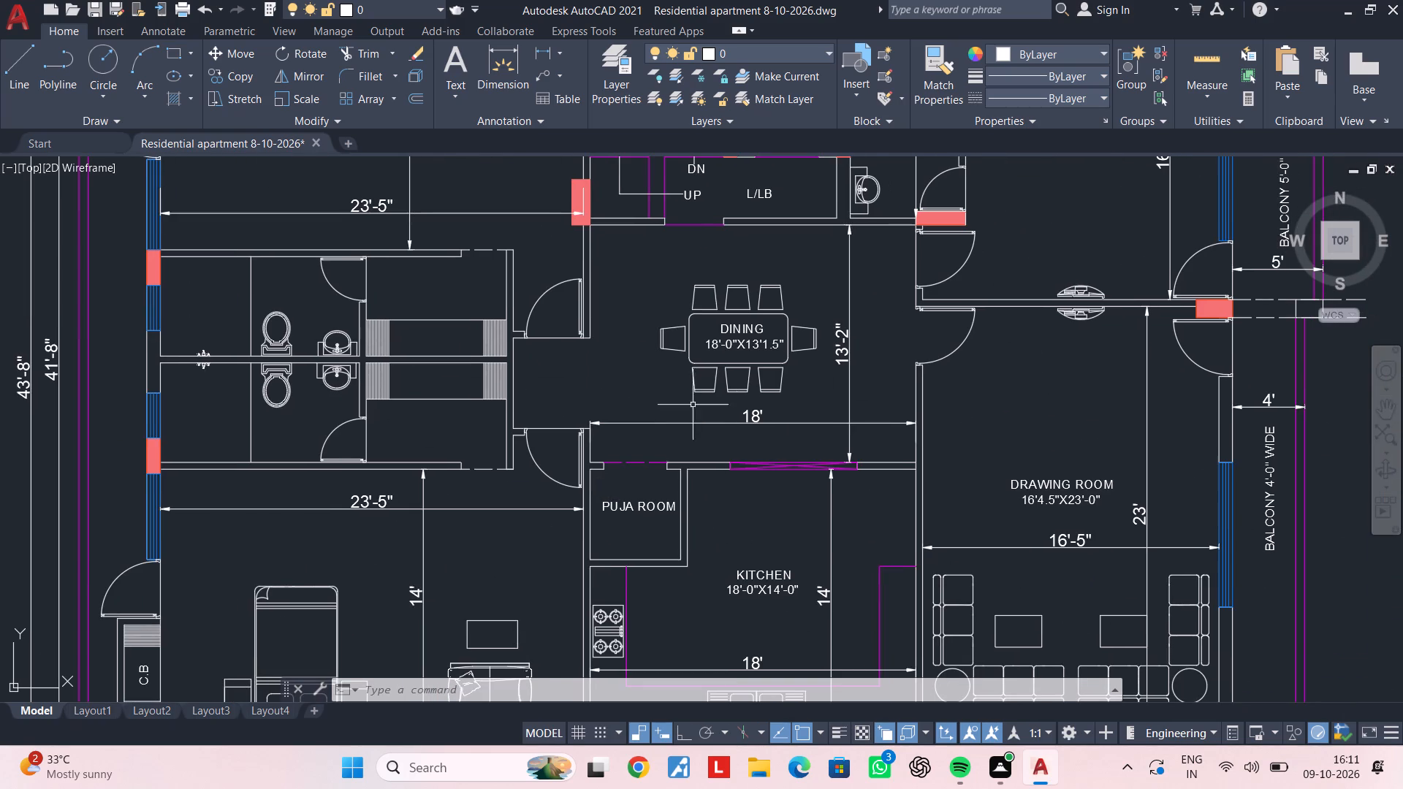
left_click(745, 345)
key("Delete")
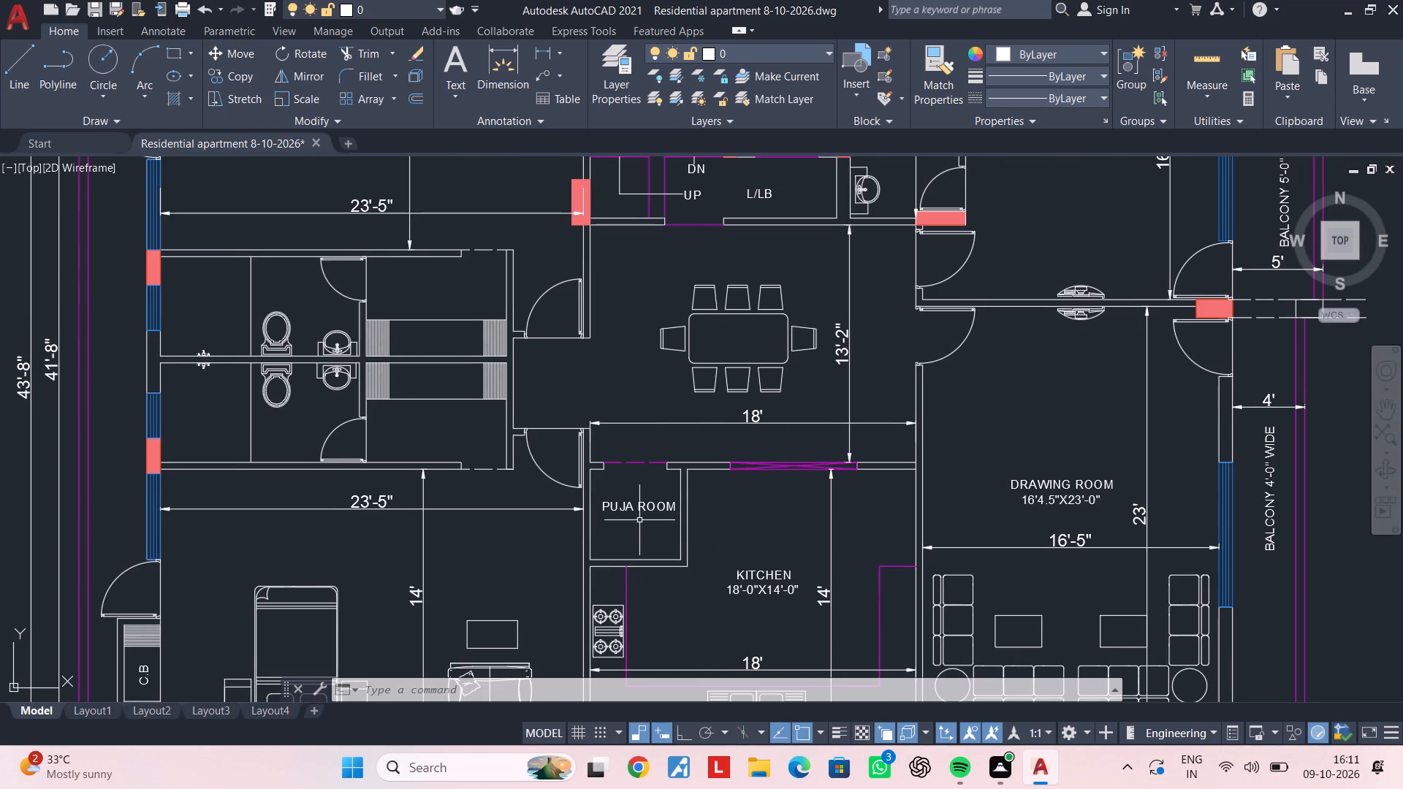
left_click(645, 508)
key("Delete")
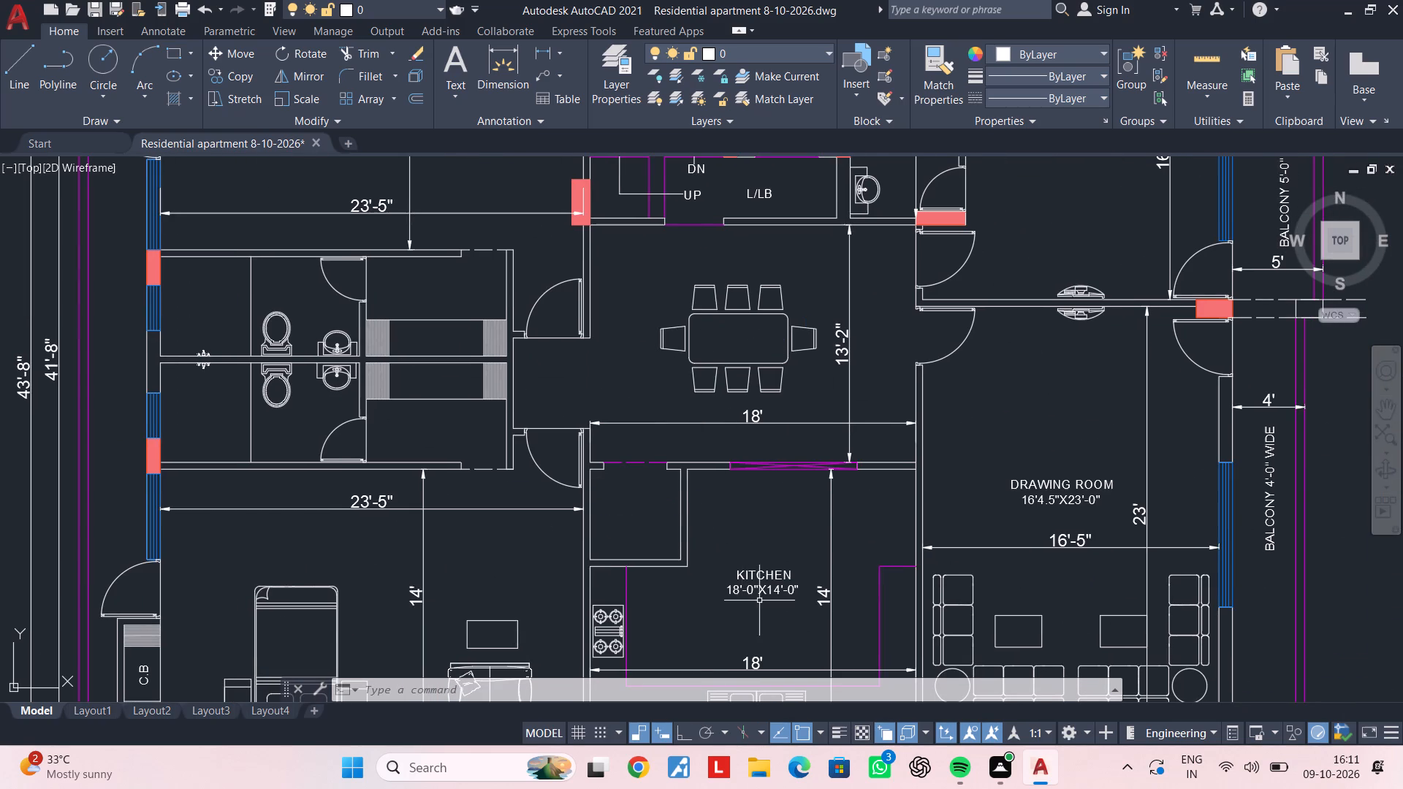
left_click(759, 592)
key("Delete")
Delete the DRAWING ROOM 16'4.5"X23'-0" label from the second floor plan.
scroll(760, 591, "down", 2)
middle_click_drag(822, 589, 675, 610)
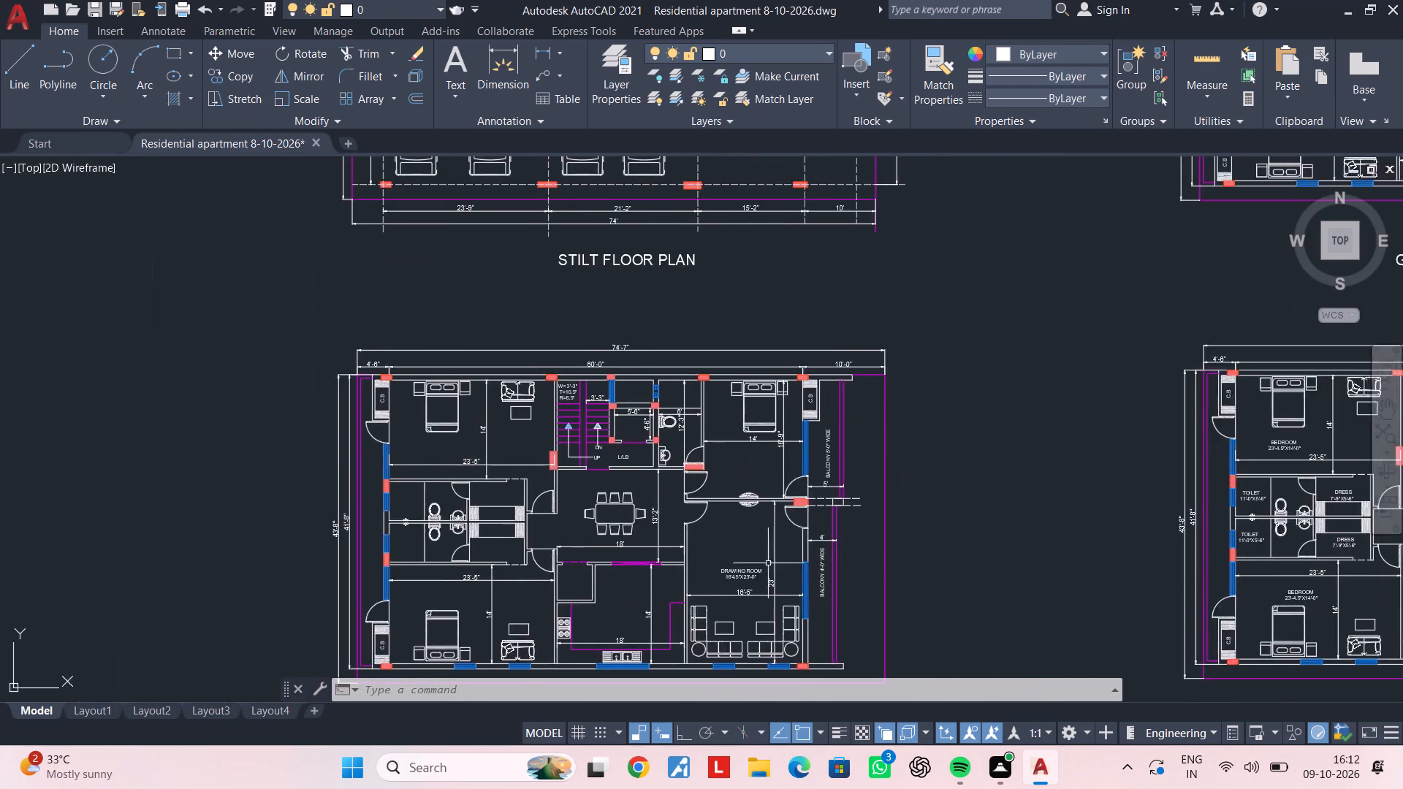
scroll(774, 563, "up", 2)
left_click(713, 584)
key("Delete")
Delete the TOILET 11'-0"X5'-6" label in the upper of the two adjoining toilets of the third floor plan.
scroll(710, 584, "down", 1)
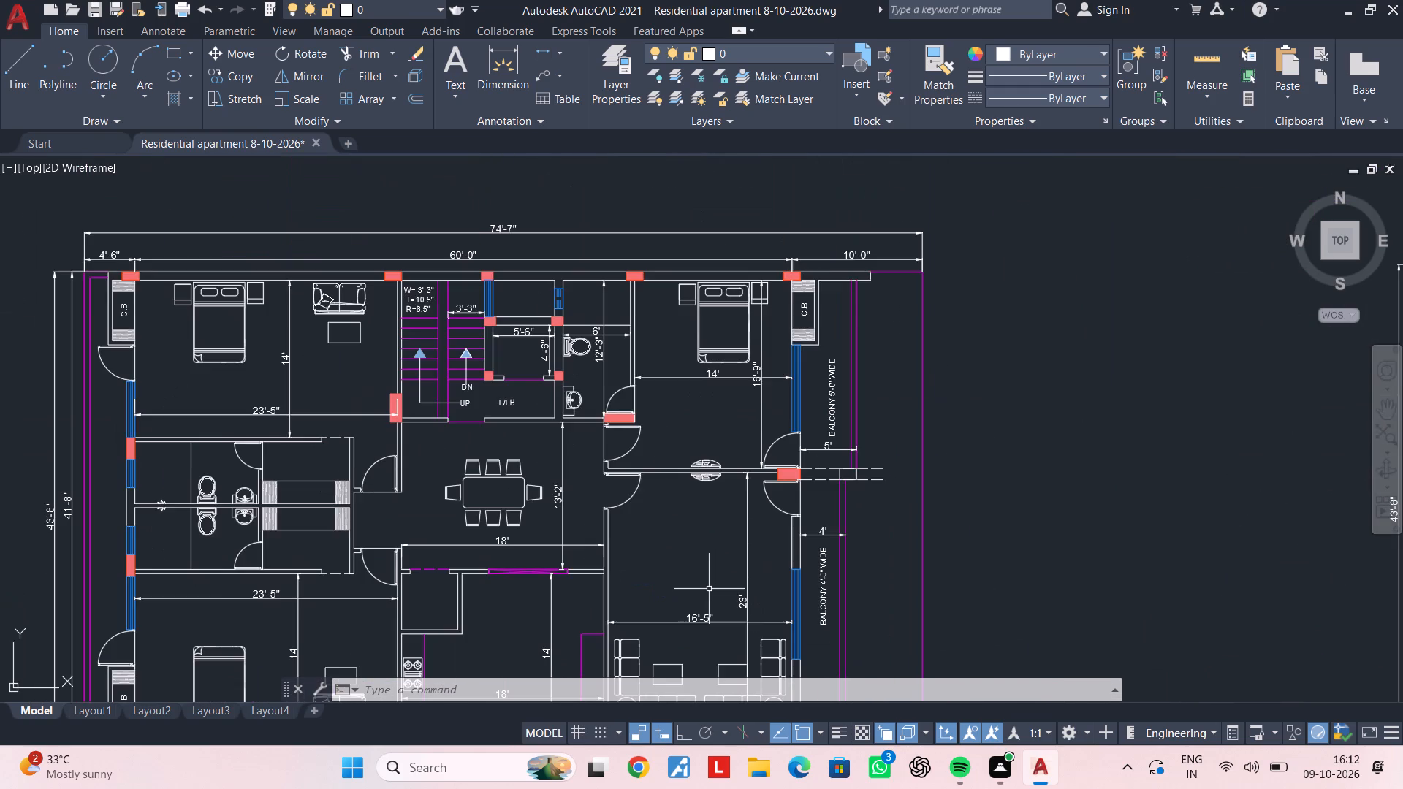
middle_click_drag(716, 586, 517, 572)
middle_click_drag(829, 606, 687, 452)
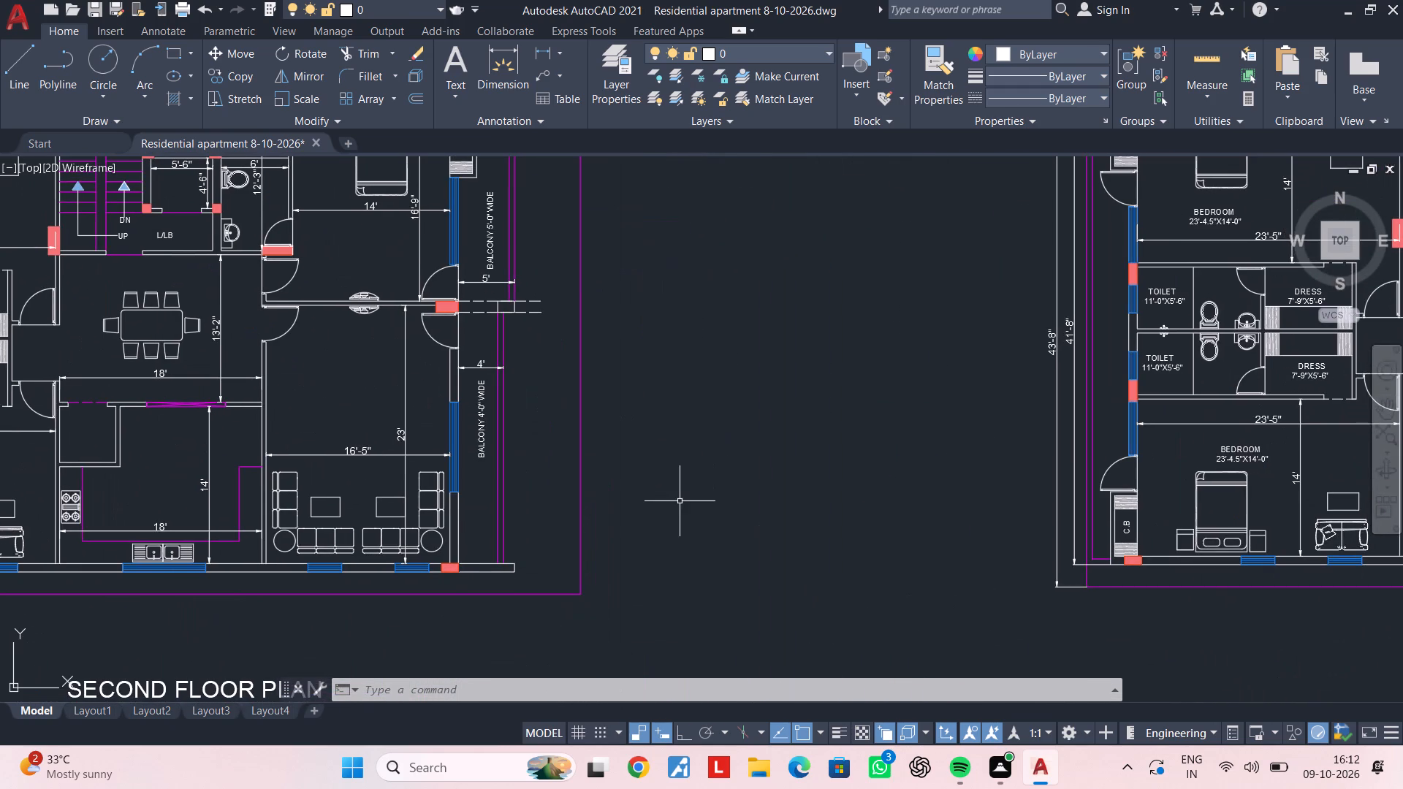
middle_click_drag(741, 469, 645, 467)
middle_click_drag(844, 468, 666, 496)
middle_click_drag(723, 473, 563, 535)
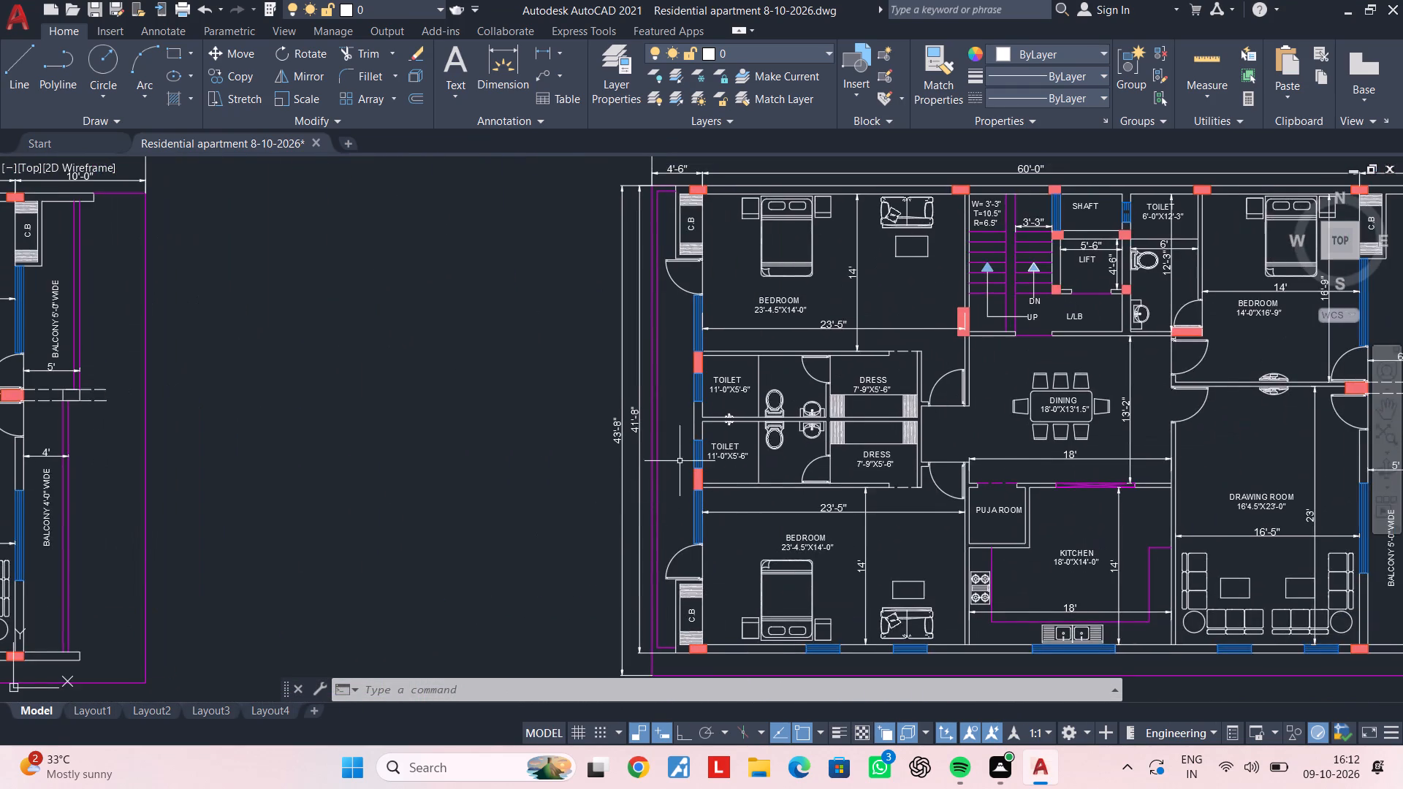
middle_click_drag(679, 458, 587, 519)
scroll(666, 456, "up", 3)
left_click(643, 435)
left_click(576, 478)
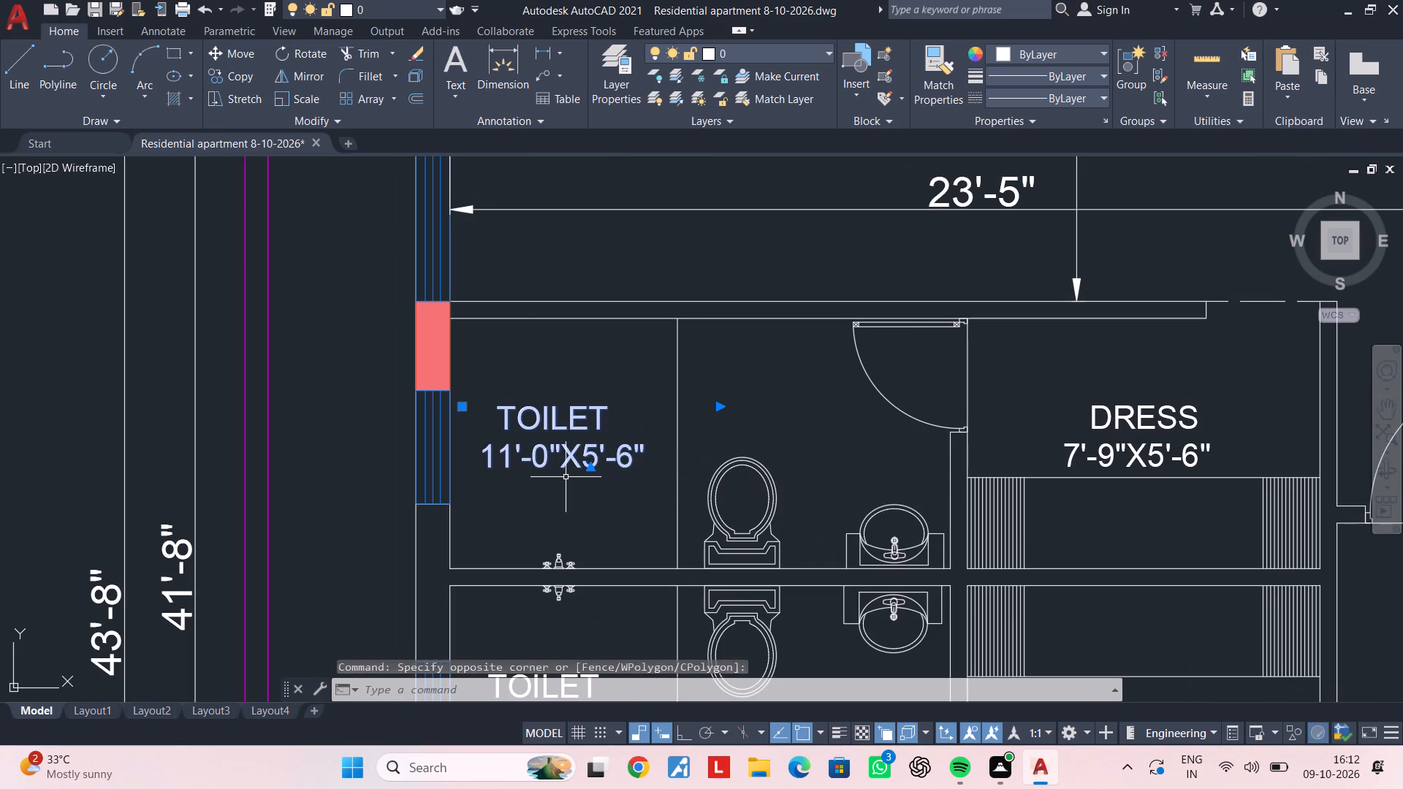
key("Delete")
Delete the third floor plan's remaining bedroom, toilet, dress, dining, kitchen, puja room, shaft, lift and drawing room labels together, keeping L/LB and balcony texts.
scroll(566, 477, "down", 3)
middle_click_drag(570, 483, 562, 390)
scroll(582, 460, "up", 2)
left_click(582, 409)
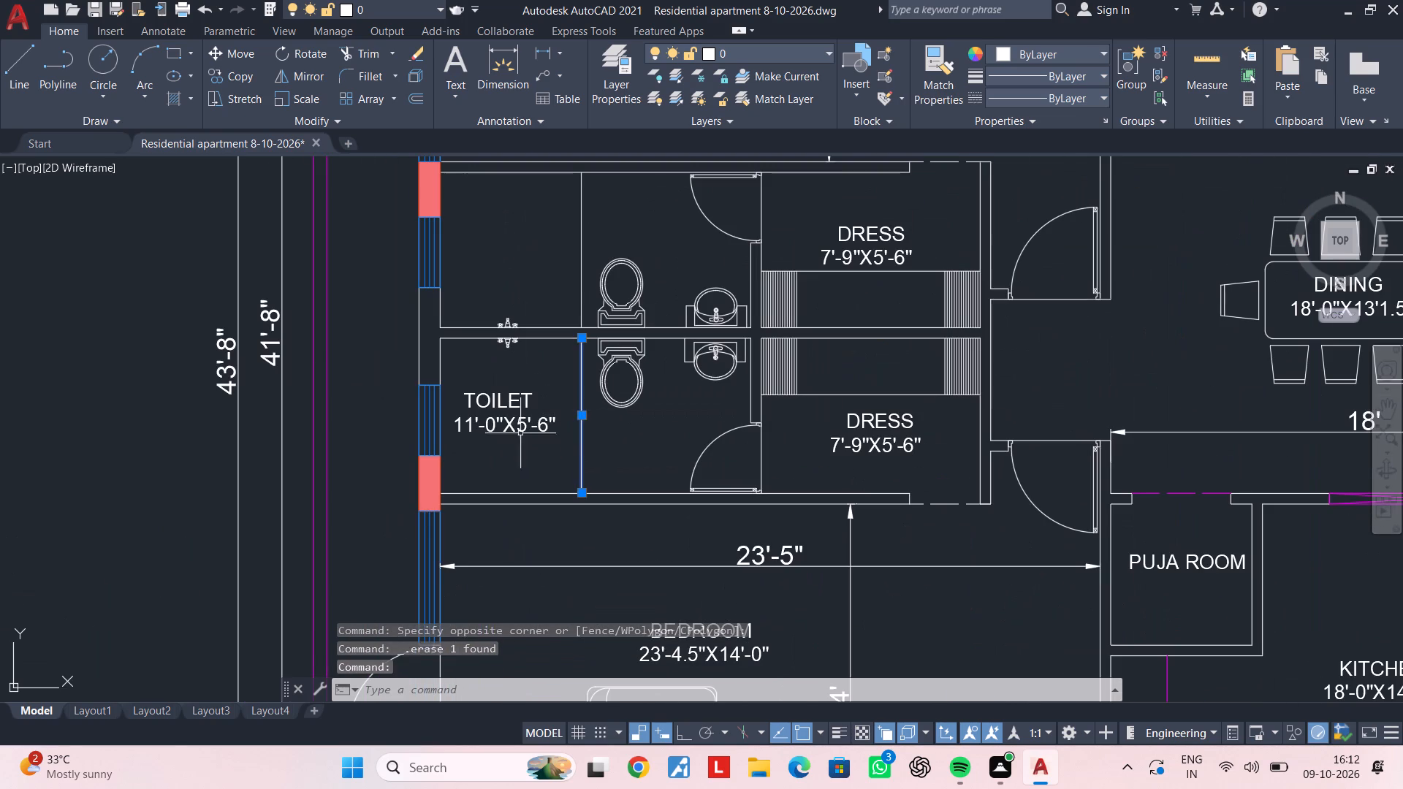
key("Escape")
key("Escape")
left_click(521, 413)
left_click(477, 419)
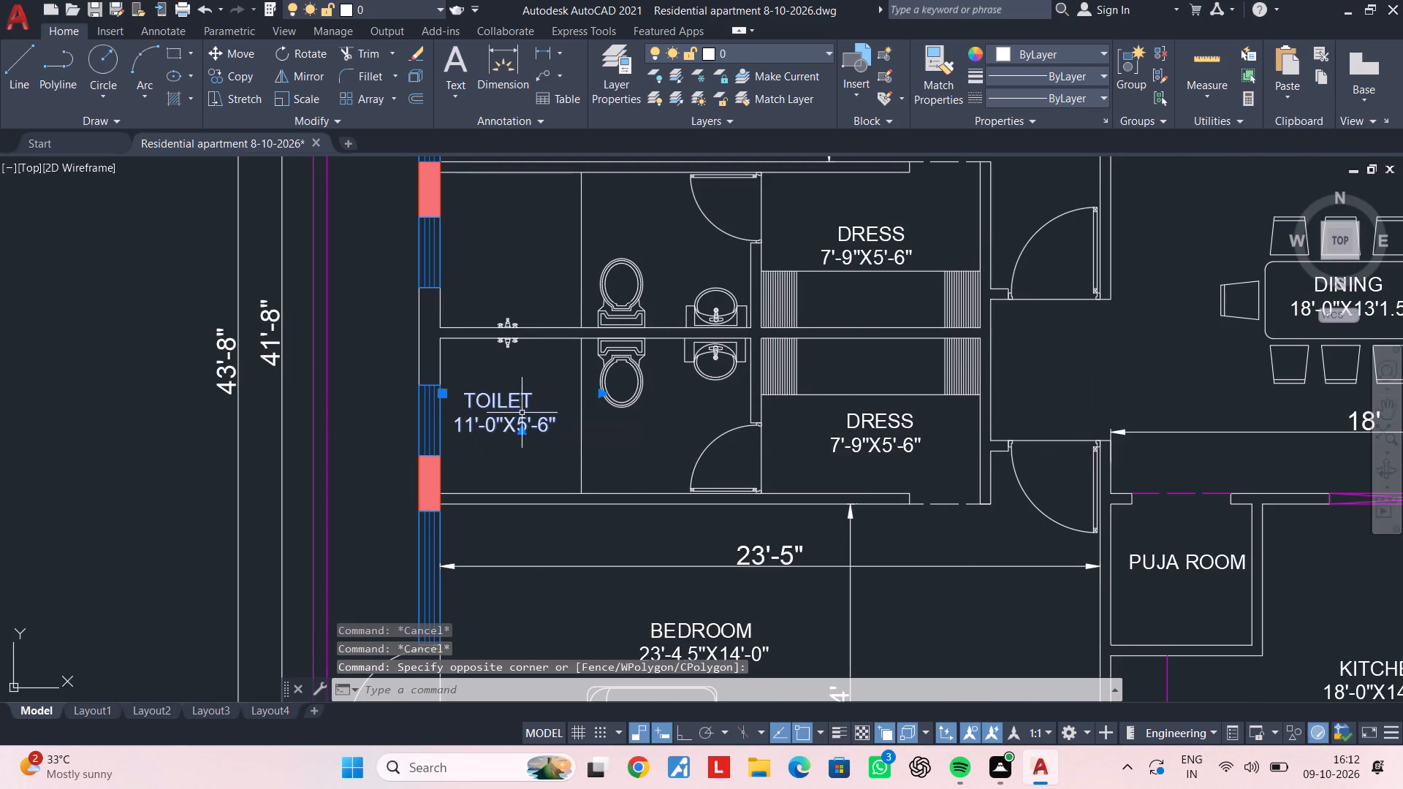
left_click(883, 245)
left_click(848, 251)
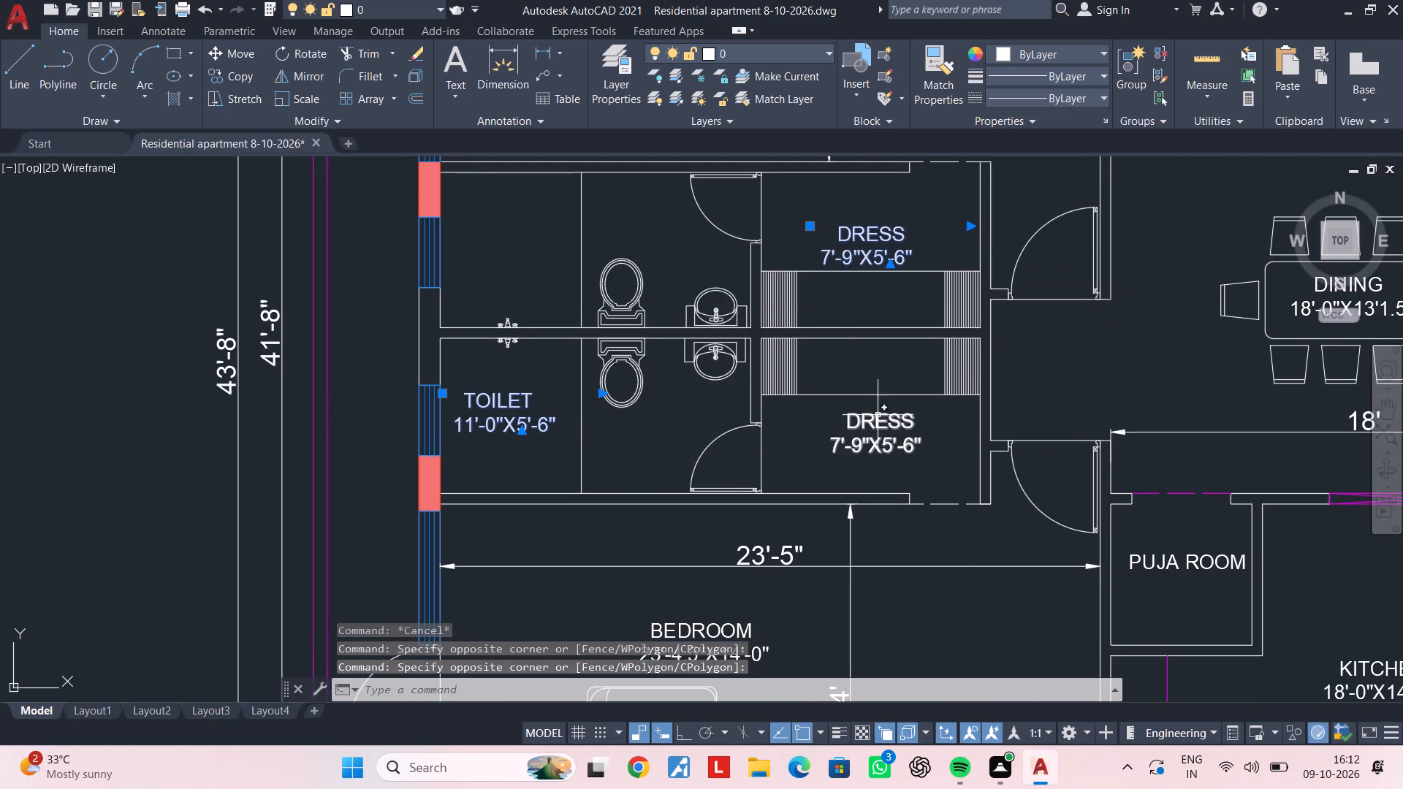
left_click(877, 421)
middle_click_drag(813, 486, 798, 373)
left_click(716, 522)
middle_click_drag(957, 500, 727, 554)
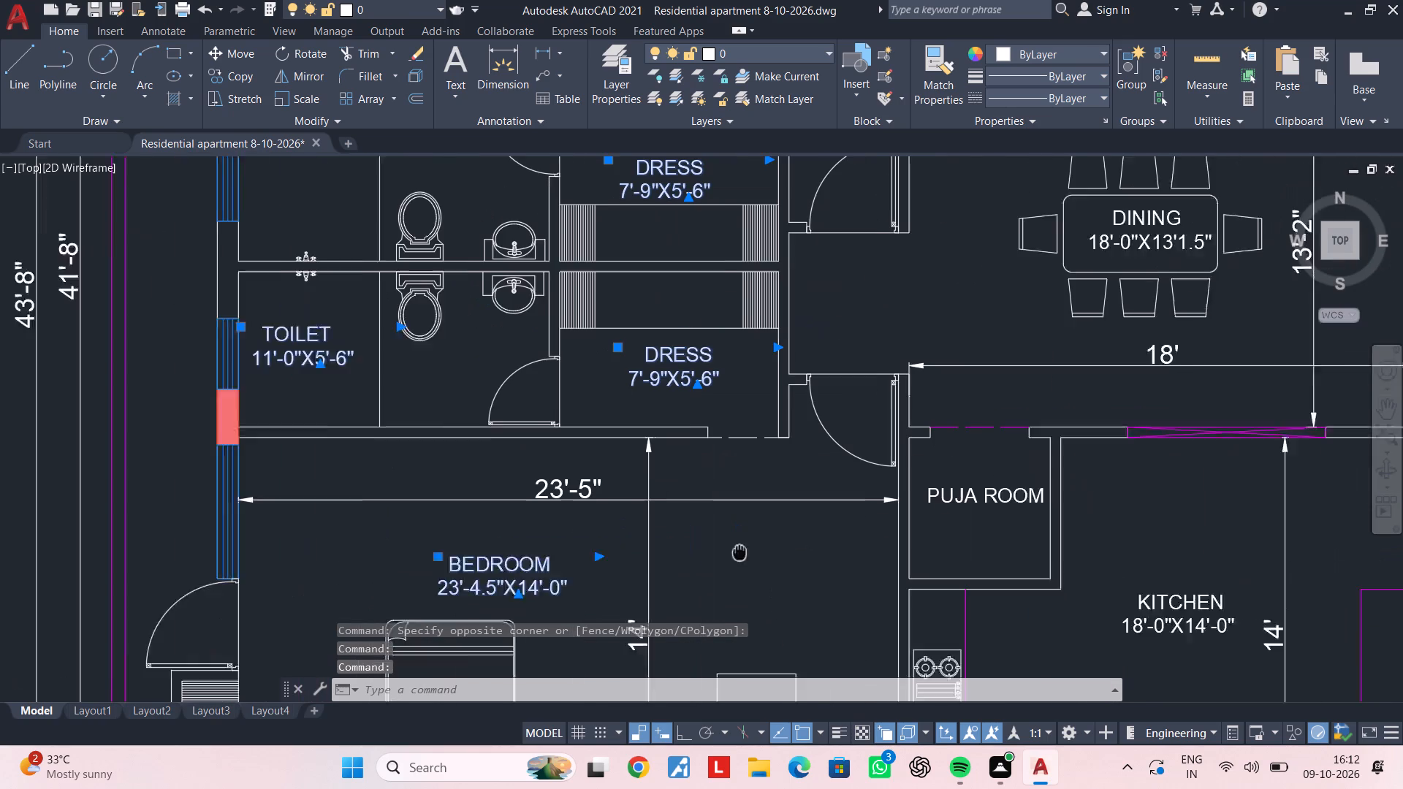
middle_click_drag(727, 554, 716, 555)
left_click(940, 507)
left_click(1123, 615)
middle_click_drag(1090, 502, 923, 658)
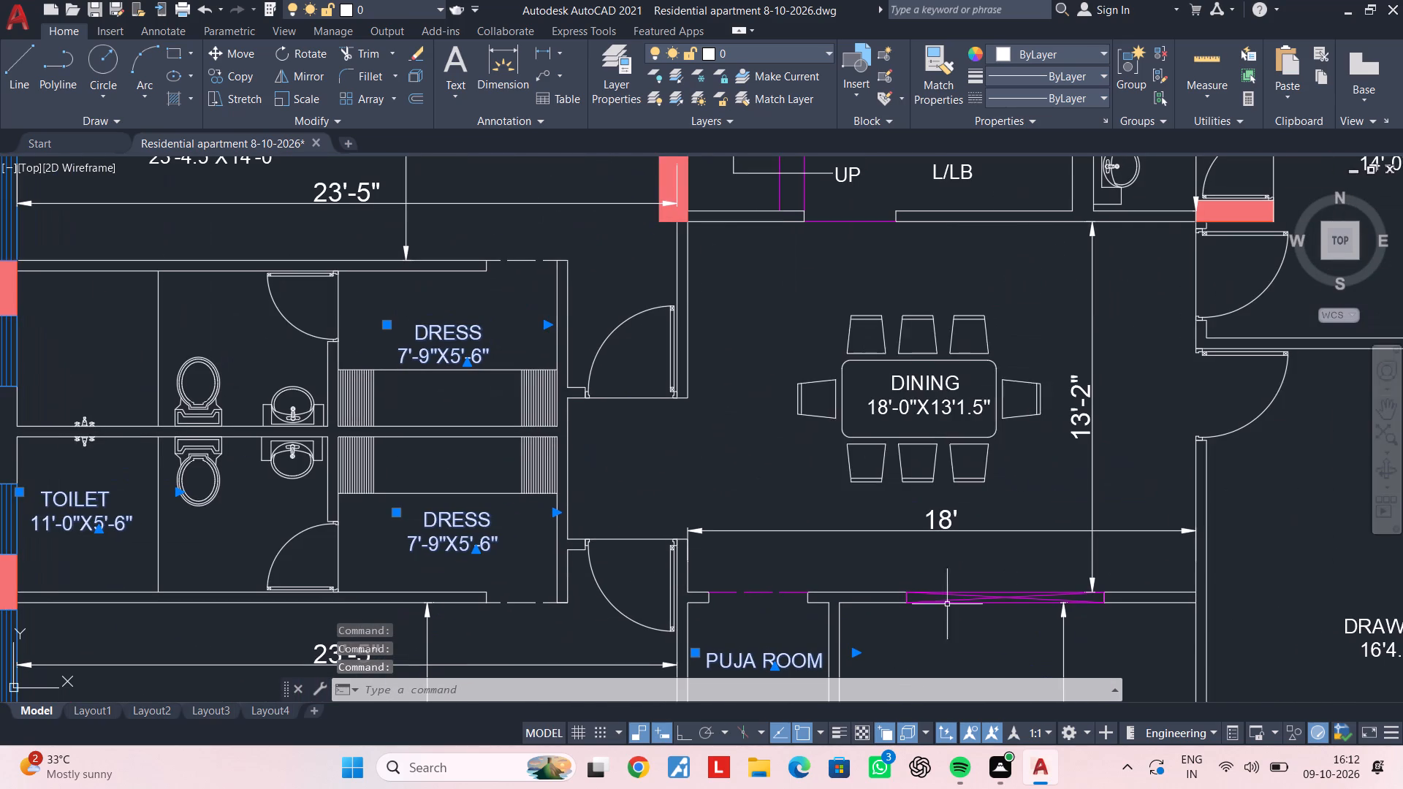
left_click(909, 413)
scroll(918, 401, "down", 2)
middle_click_drag(917, 408, 873, 571)
scroll(662, 461, "up", 2)
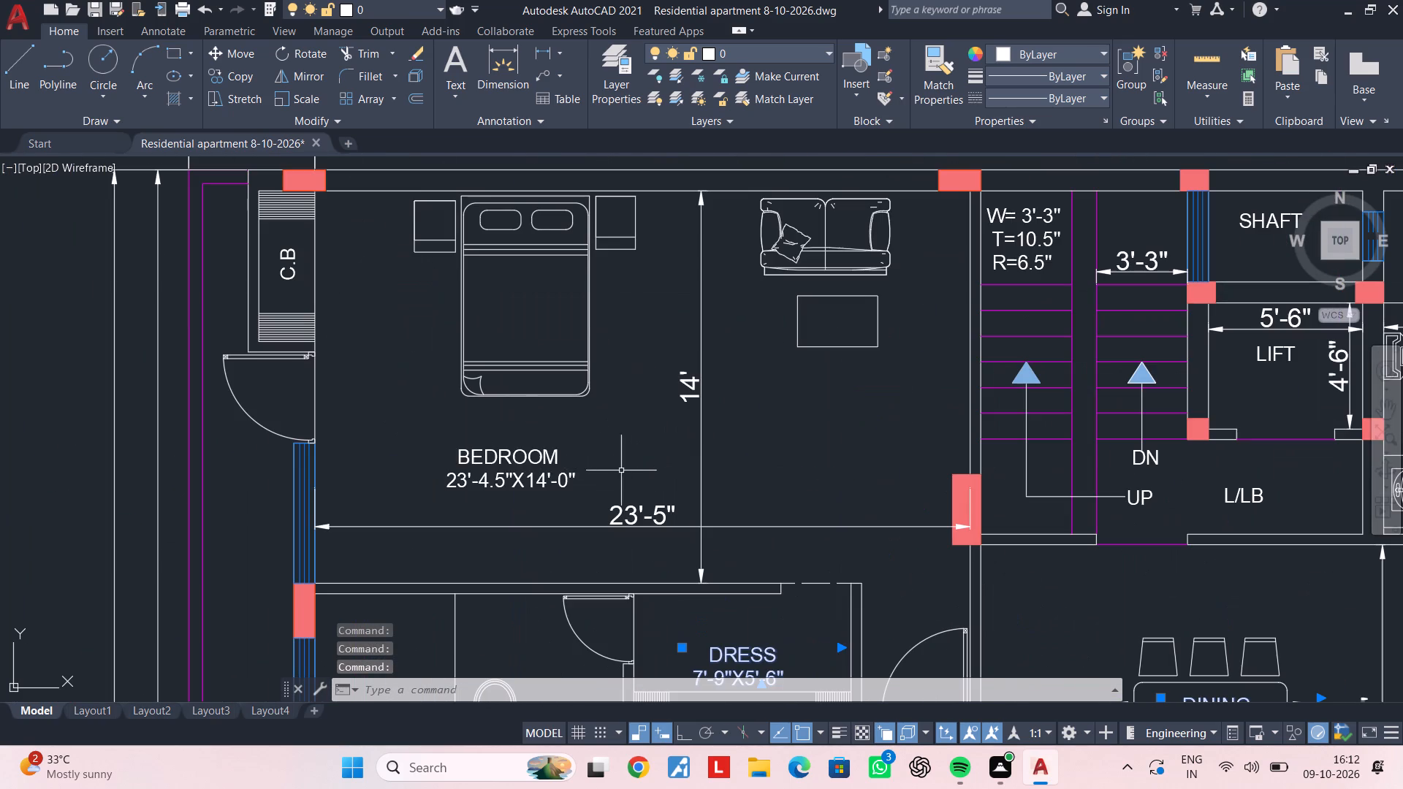
left_click(548, 474)
middle_click_drag(695, 451, 261, 479)
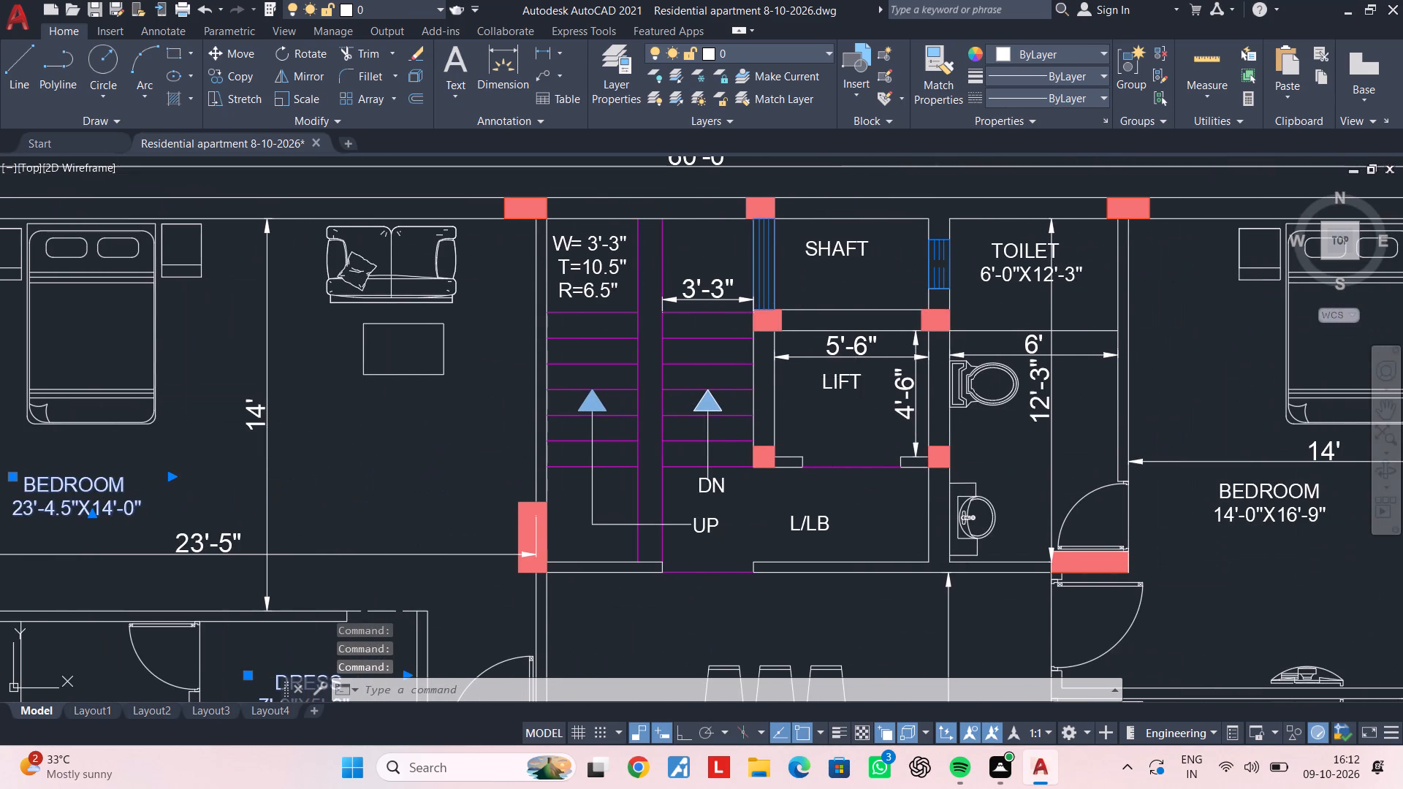
left_click(855, 381)
left_click(849, 252)
middle_click_drag(874, 297, 669, 319)
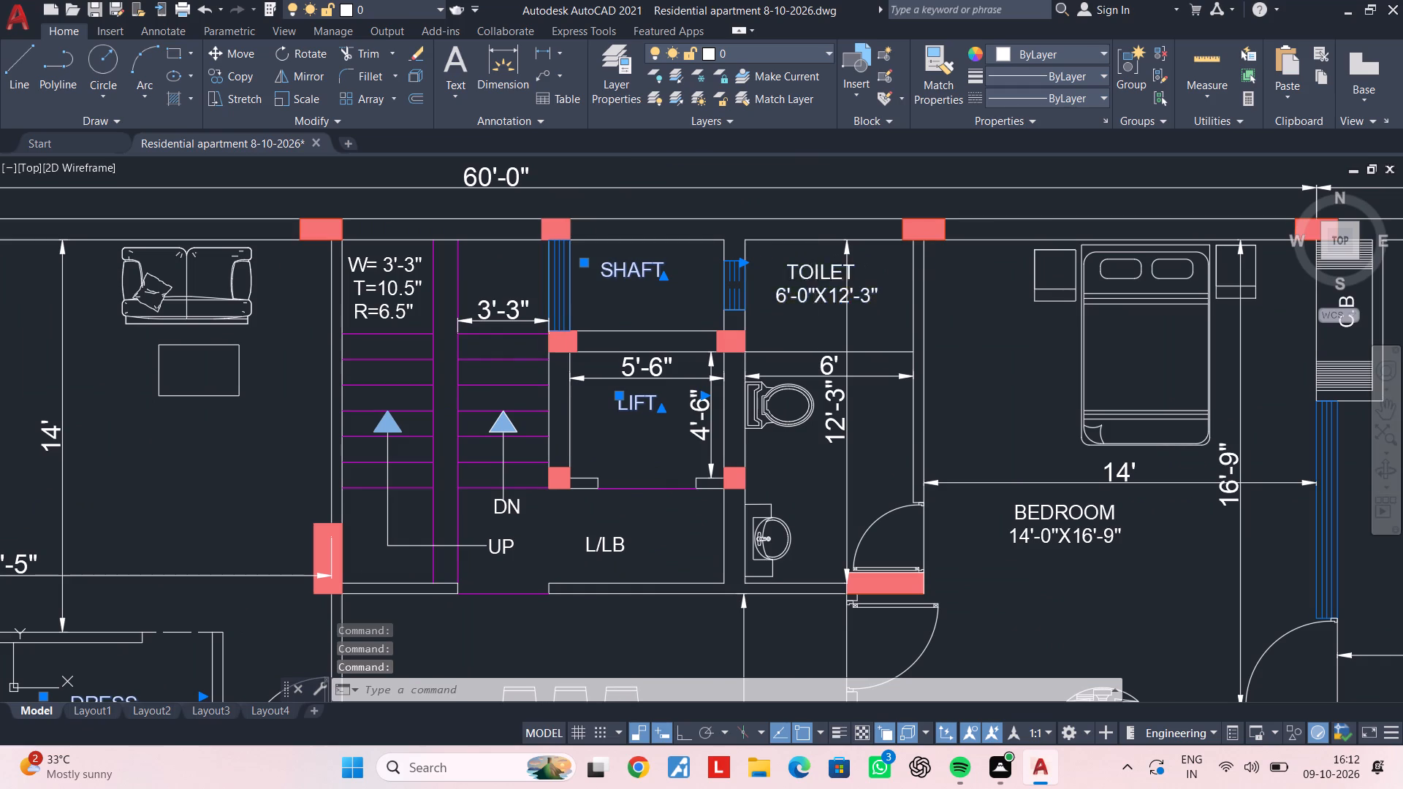
left_click(813, 276)
scroll(833, 438, "down", 2)
middle_click_drag(889, 440, 748, 357)
scroll(775, 380, "up", 1)
left_click(786, 403)
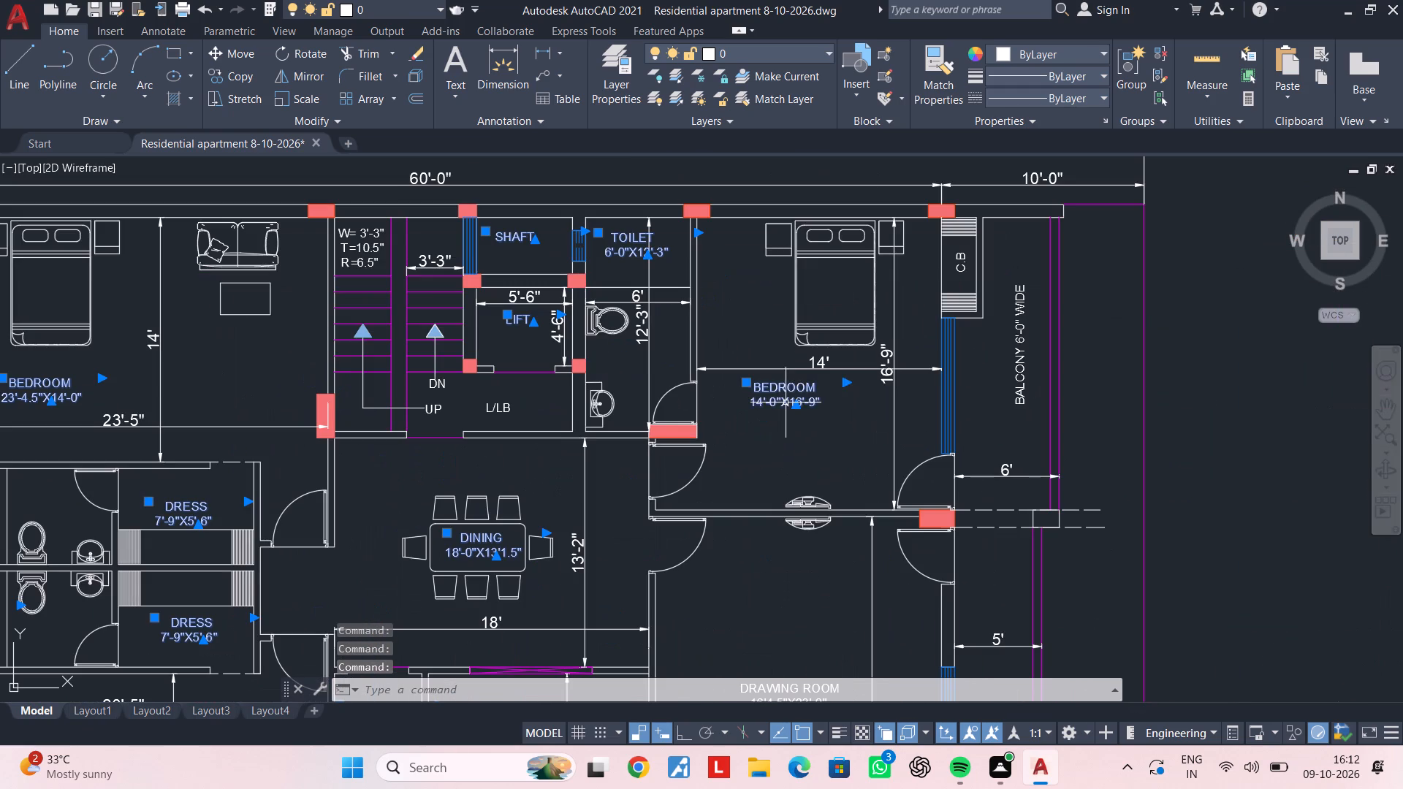
middle_click_drag(811, 445, 780, 220)
left_click(788, 458)
scroll(791, 445, "down", 2)
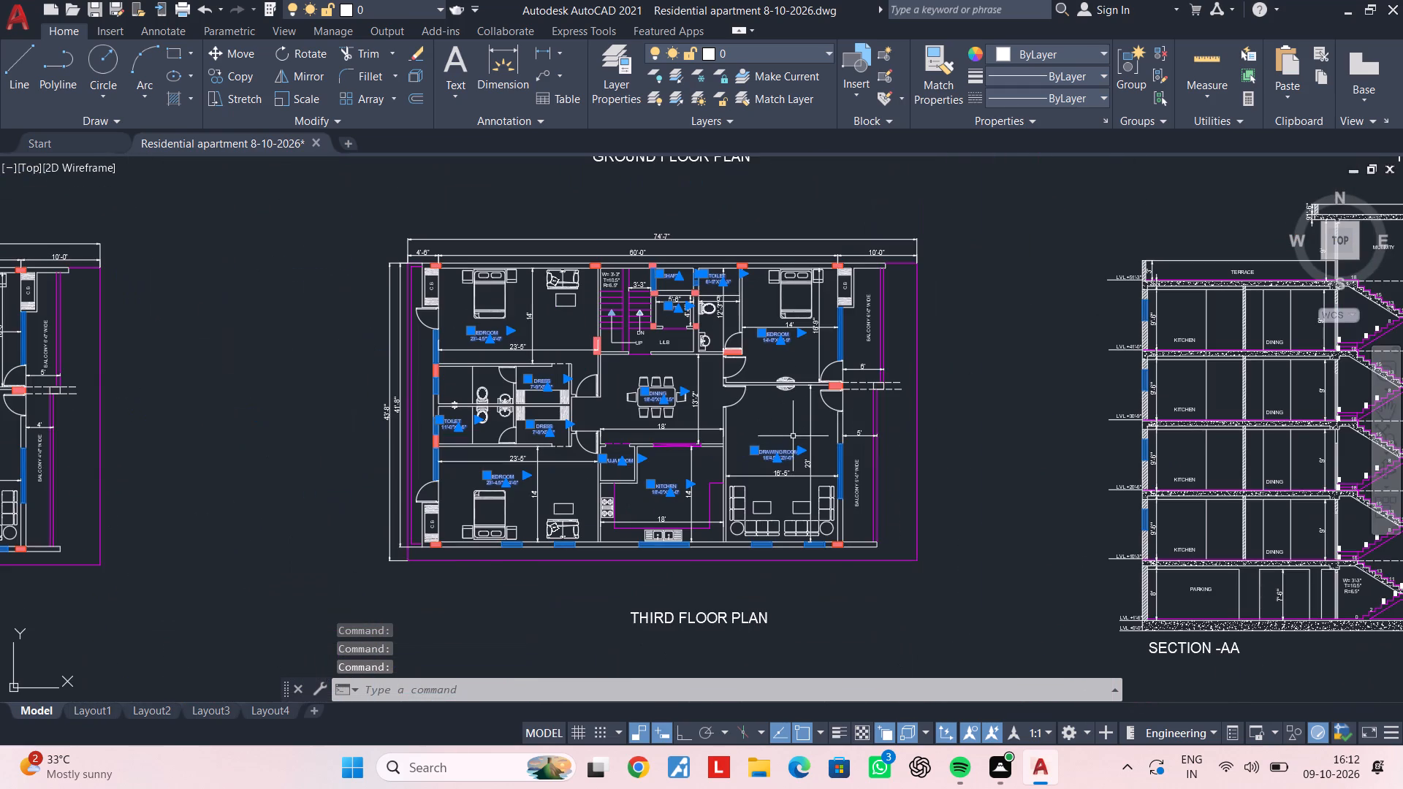
middle_click_drag(794, 429, 541, 435)
scroll(626, 449, "down", 2)
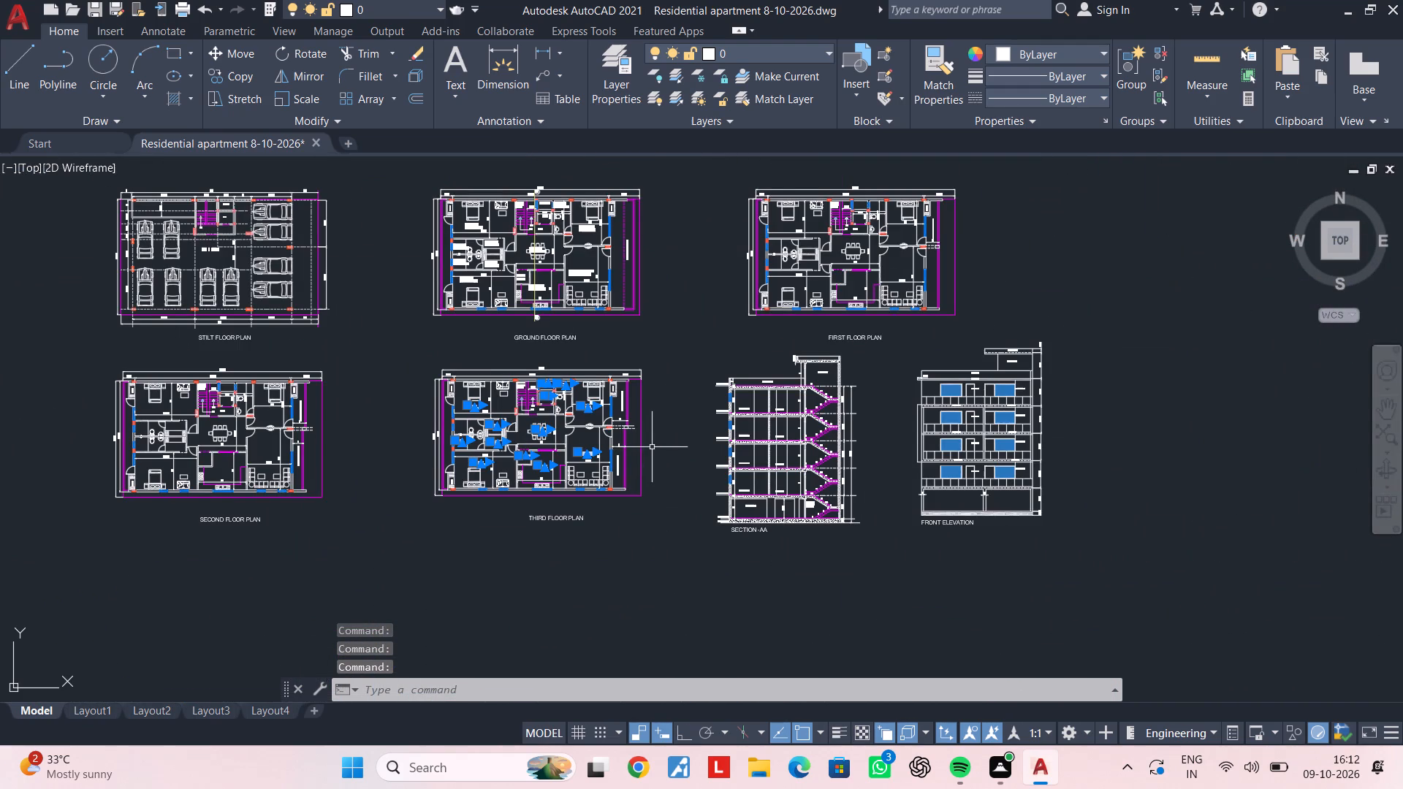
key("Delete")
Copy the ground floor plan's bedroom, toilet, dress, dining, kitchen, puja, drawing room, shaft and lift labels to the first floor plan, matching lower-left wall corners.
scroll(544, 412, "up", 2)
middle_click_drag(477, 429, 763, 426)
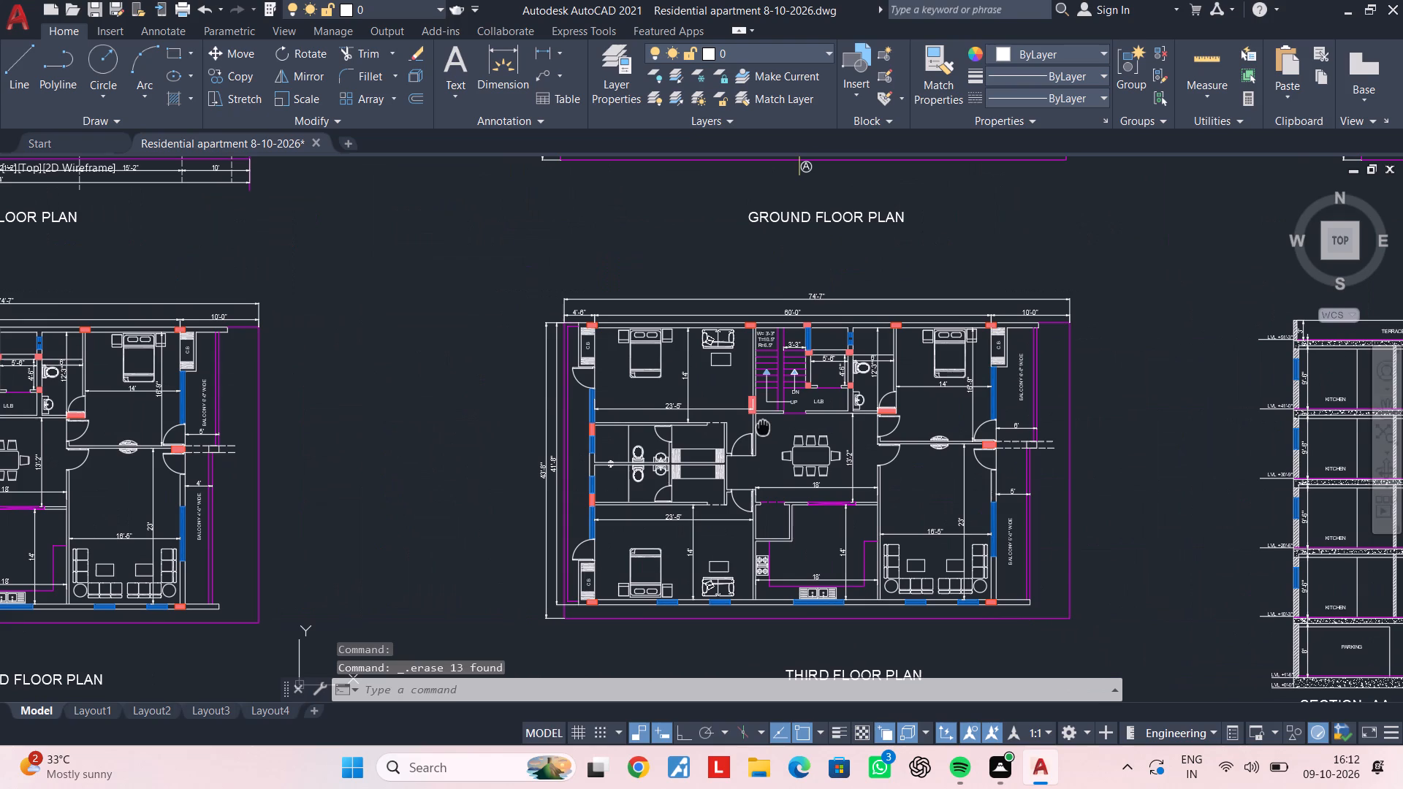
scroll(563, 397, "down", 3)
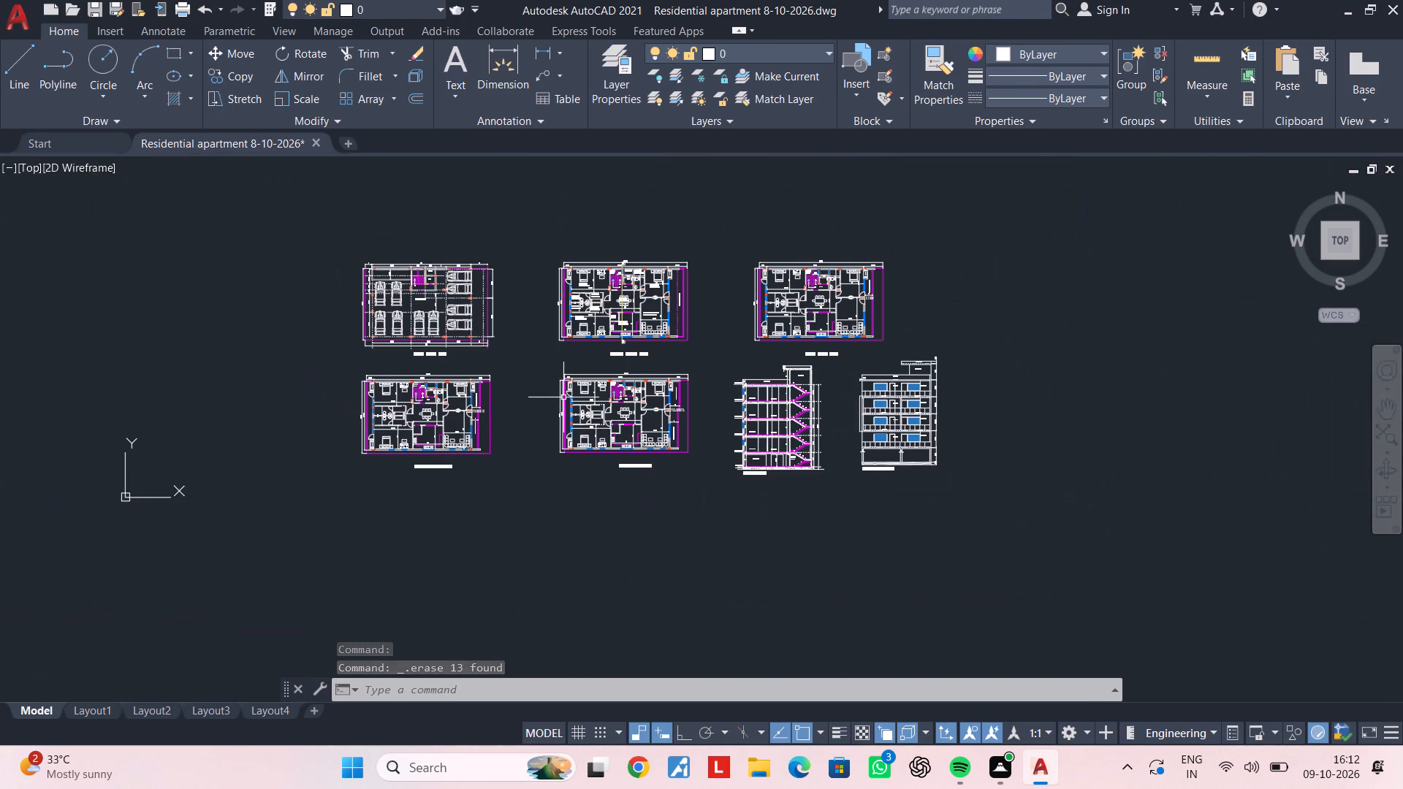
scroll(563, 397, "down", 5)
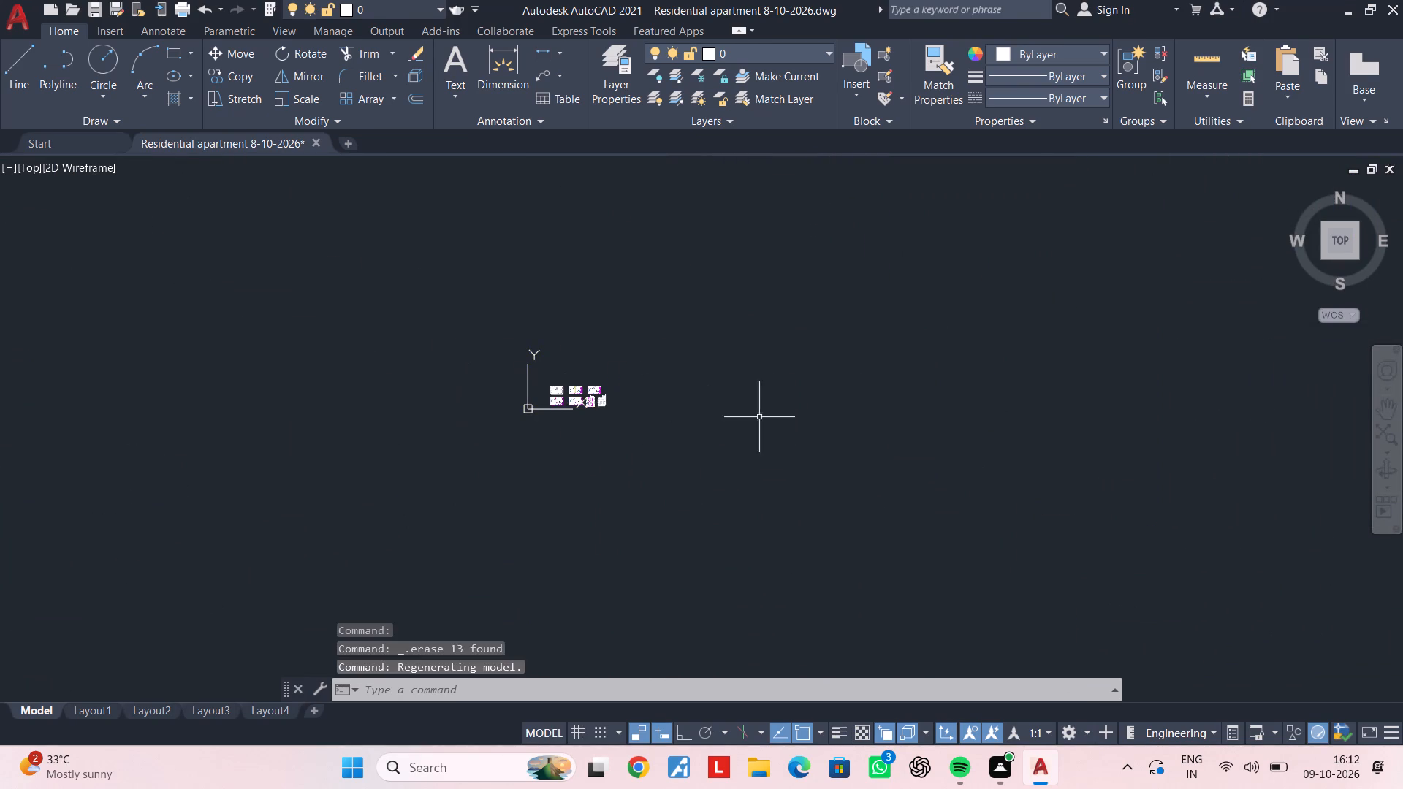
scroll(566, 373, "up", 6)
middle_click_drag(673, 474, 693, 354)
scroll(986, 461, "up", 2)
middle_click_drag(699, 441, 864, 336)
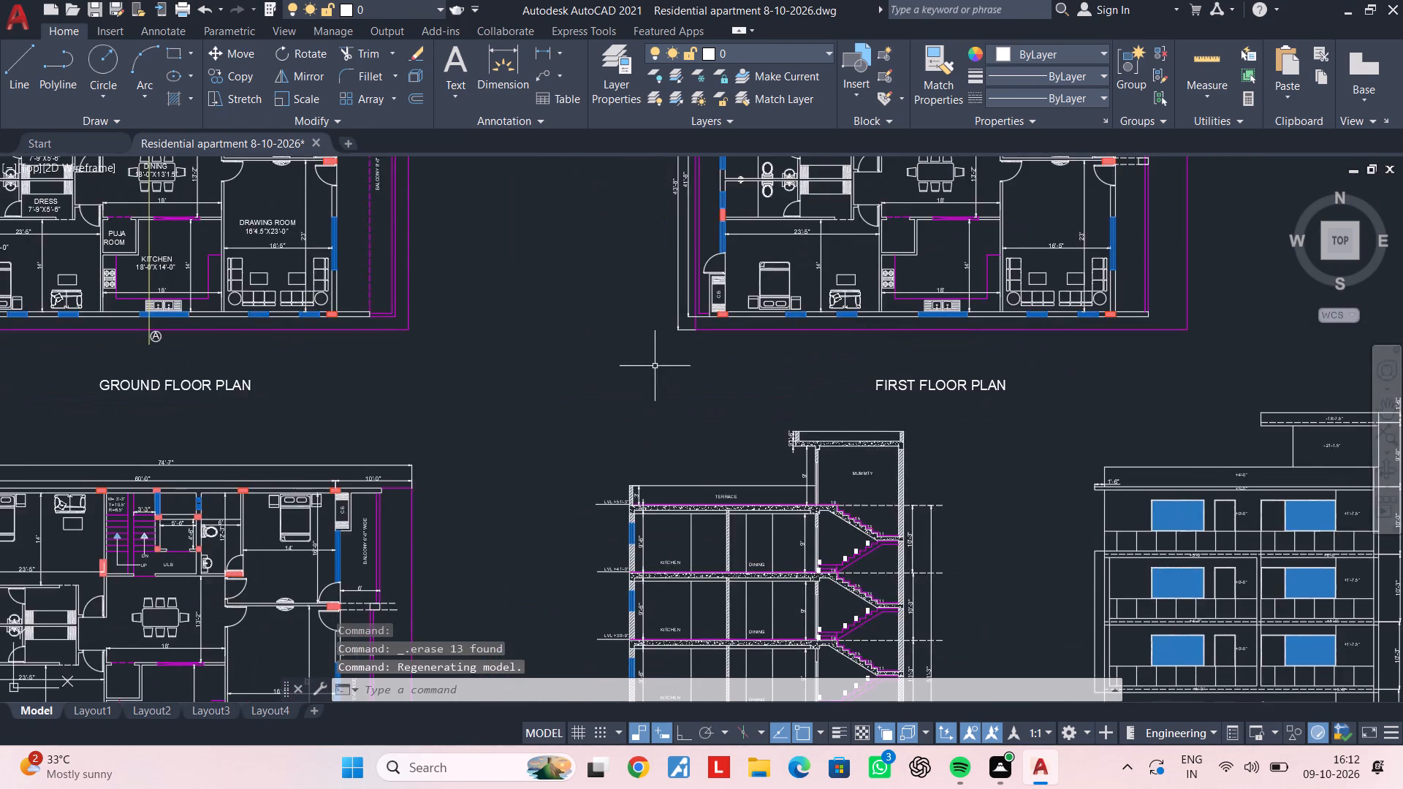
scroll(653, 365, "down", 1)
middle_click_drag(669, 384, 733, 466)
middle_click_drag(571, 442, 986, 493)
scroll(414, 396, "up", 2)
middle_click_drag(820, 477, 202, 388)
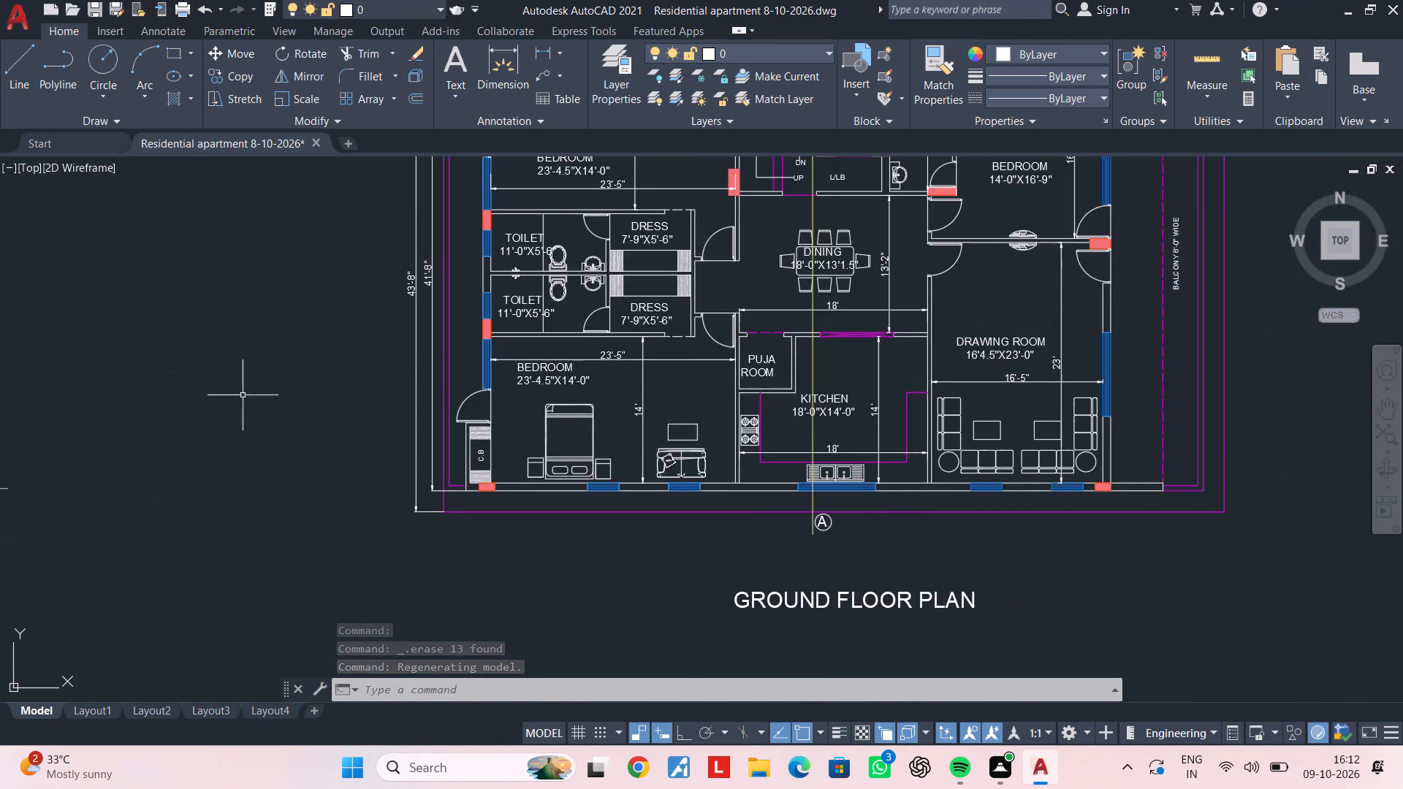
middle_click_drag(872, 470, 720, 575)
middle_click_drag(607, 421, 607, 533)
scroll(412, 353, "up", 2)
left_click(406, 397)
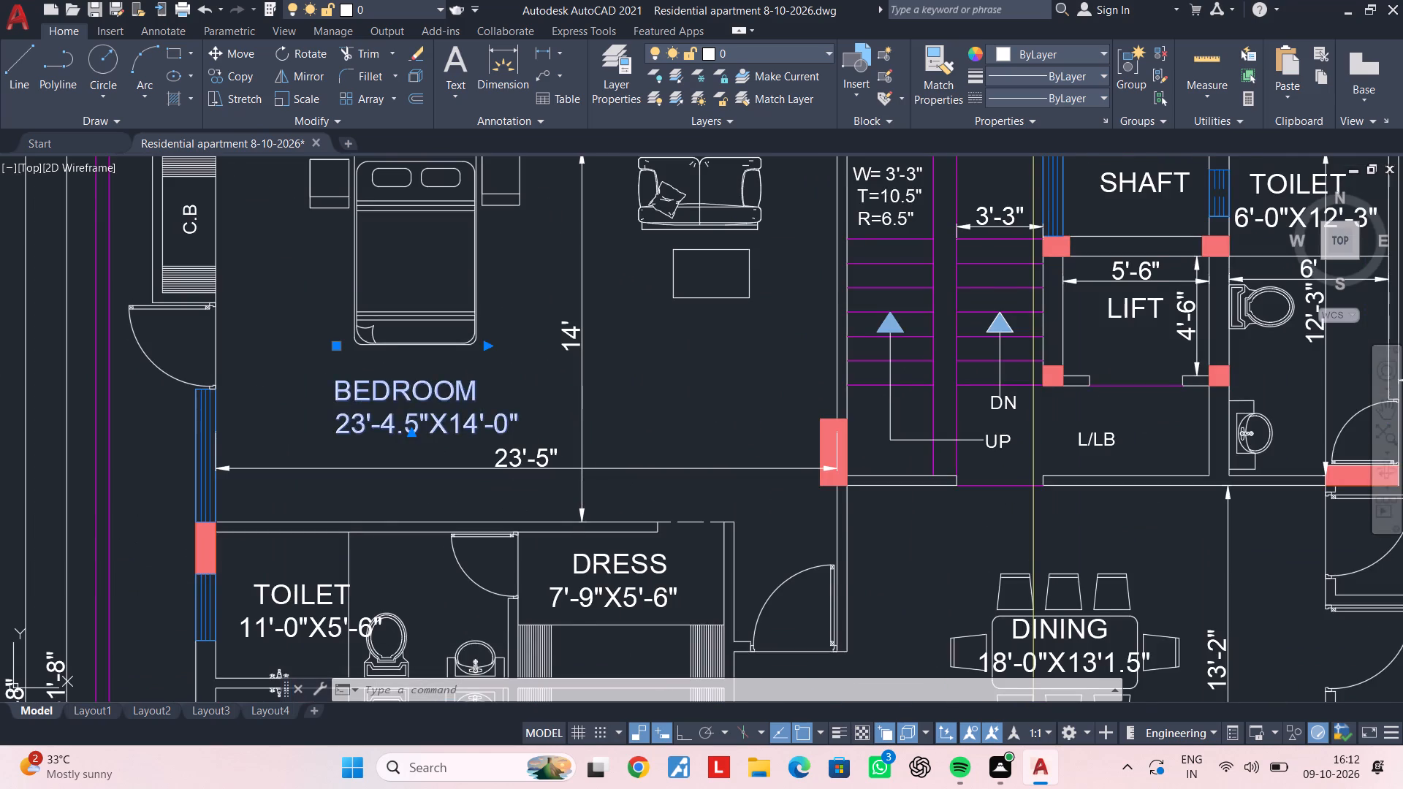
scroll(501, 394, "down", 1)
middle_click_drag(498, 394, 351, 390)
left_click(759, 333)
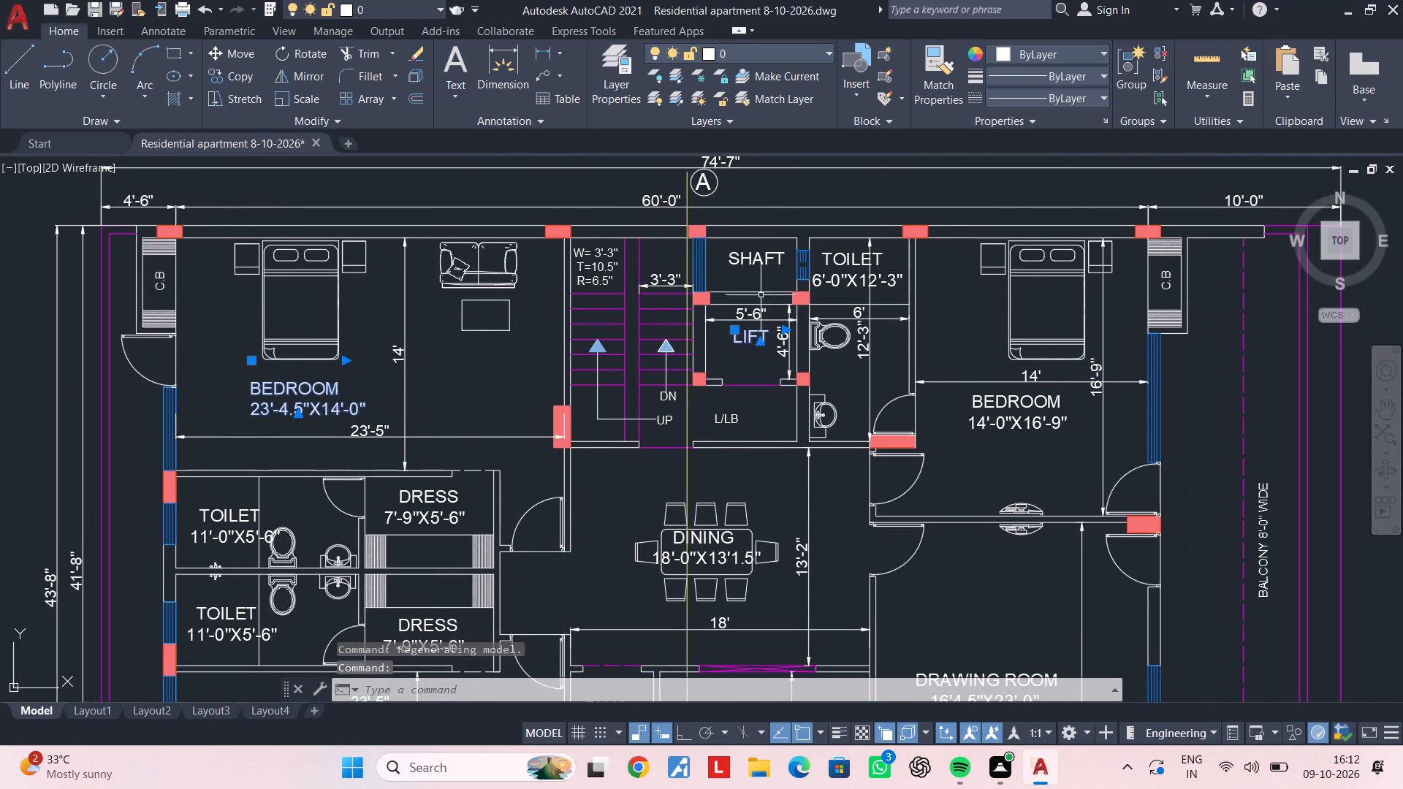
left_click(759, 262)
scroll(851, 262, "up", 2)
left_click(828, 299)
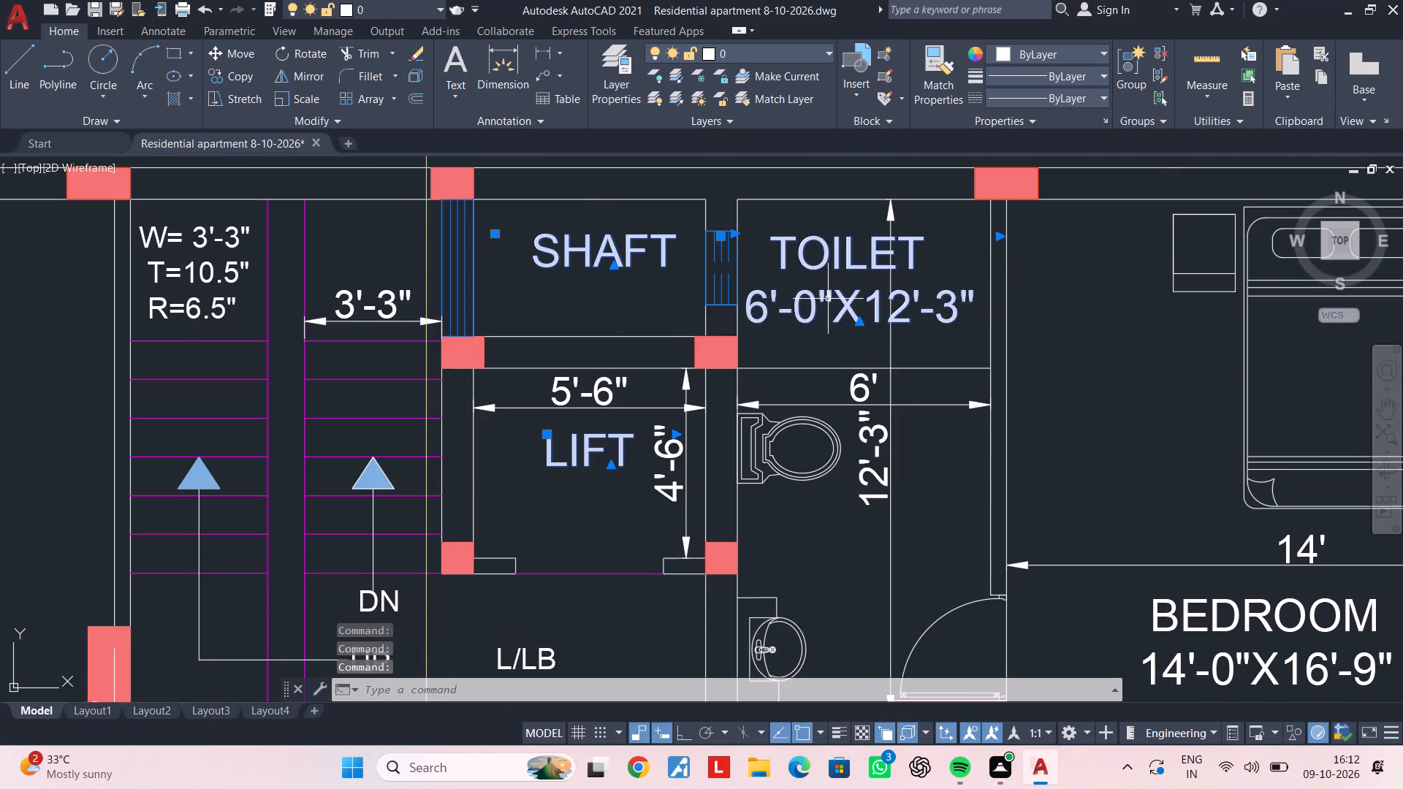
scroll(828, 299, "down", 3)
middle_click_drag(828, 299, 803, 152)
scroll(910, 224, "up", 1)
left_click(904, 251)
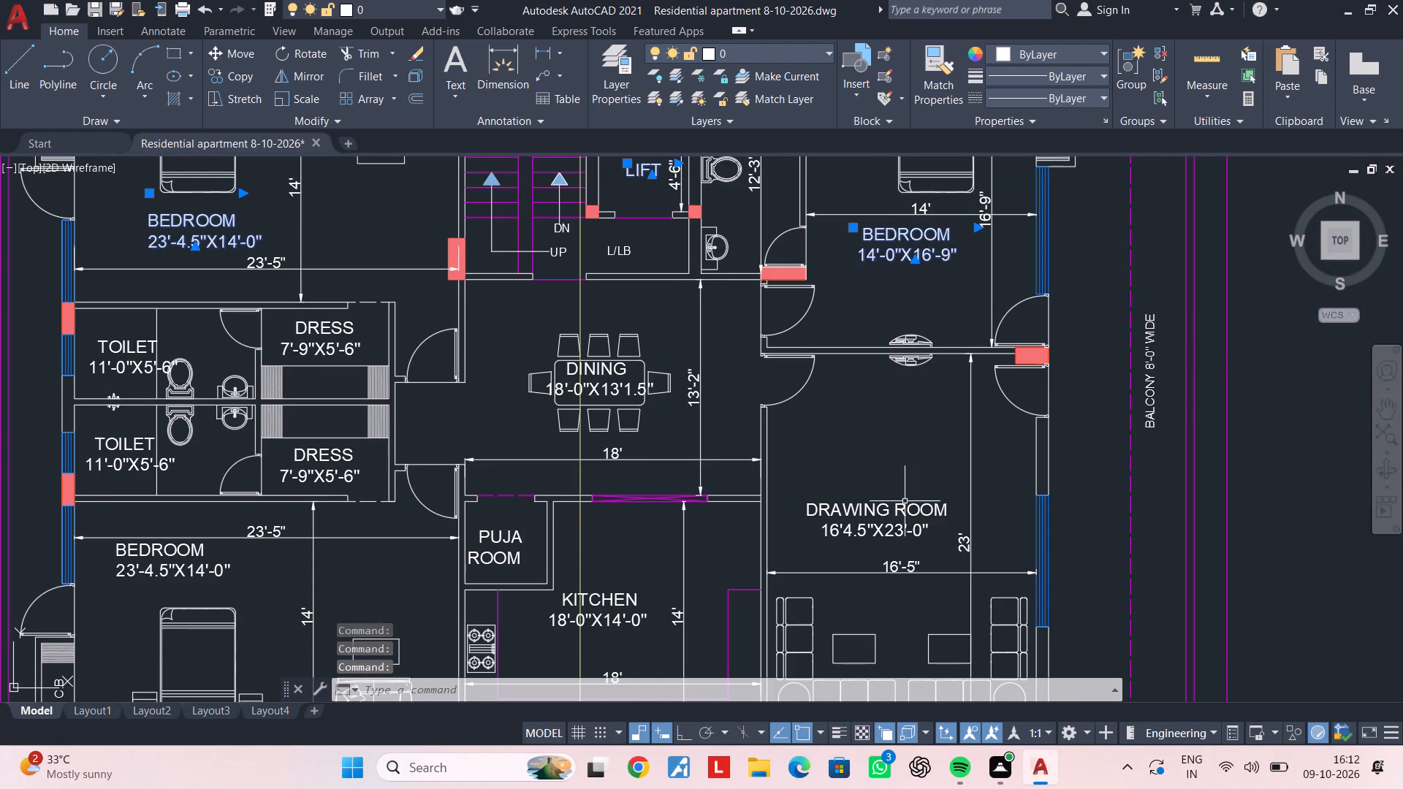
left_click(904, 517)
left_click(626, 387)
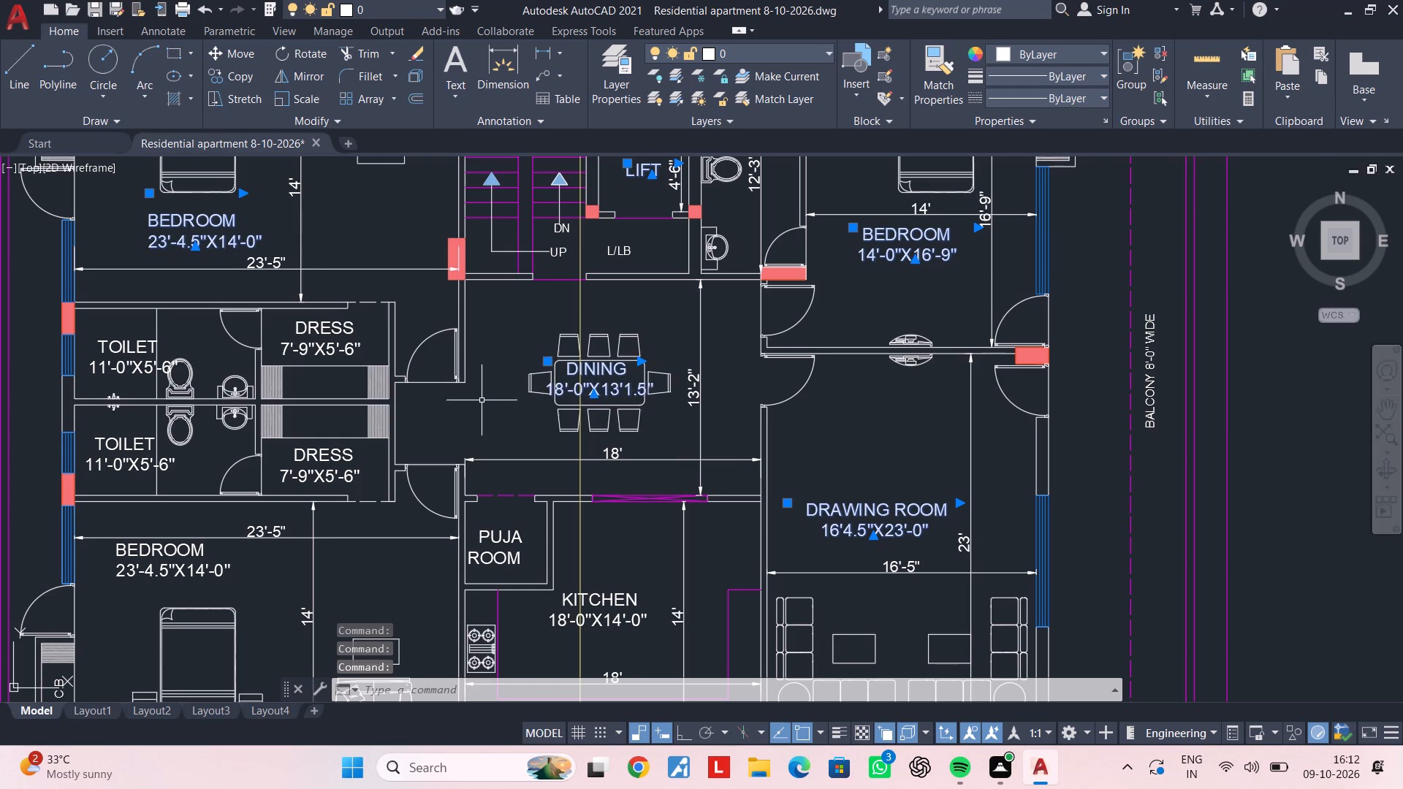
middle_click_drag(481, 400, 756, 378)
left_click(619, 313)
left_click(618, 451)
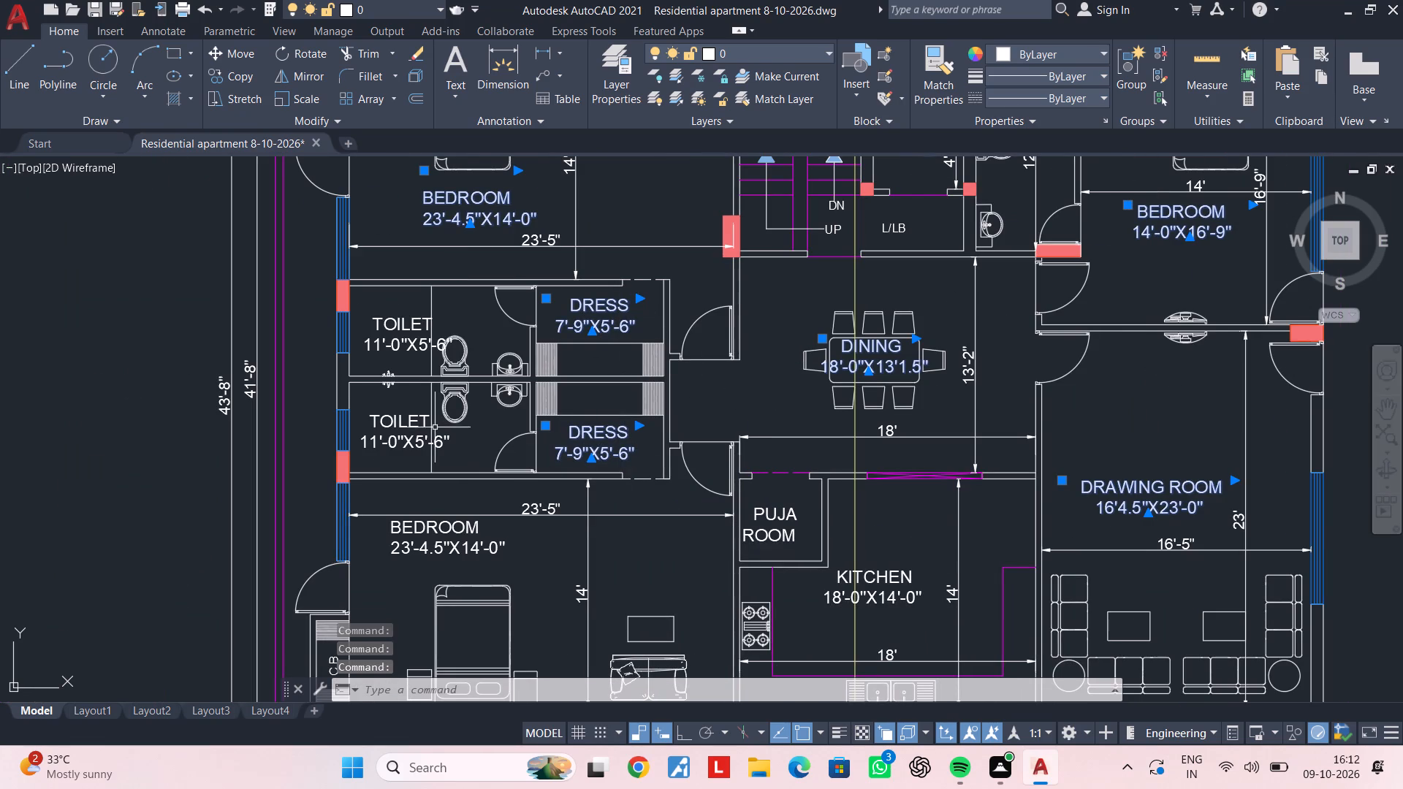
left_click(409, 427)
left_click(401, 332)
middle_click_drag(405, 369, 391, 219)
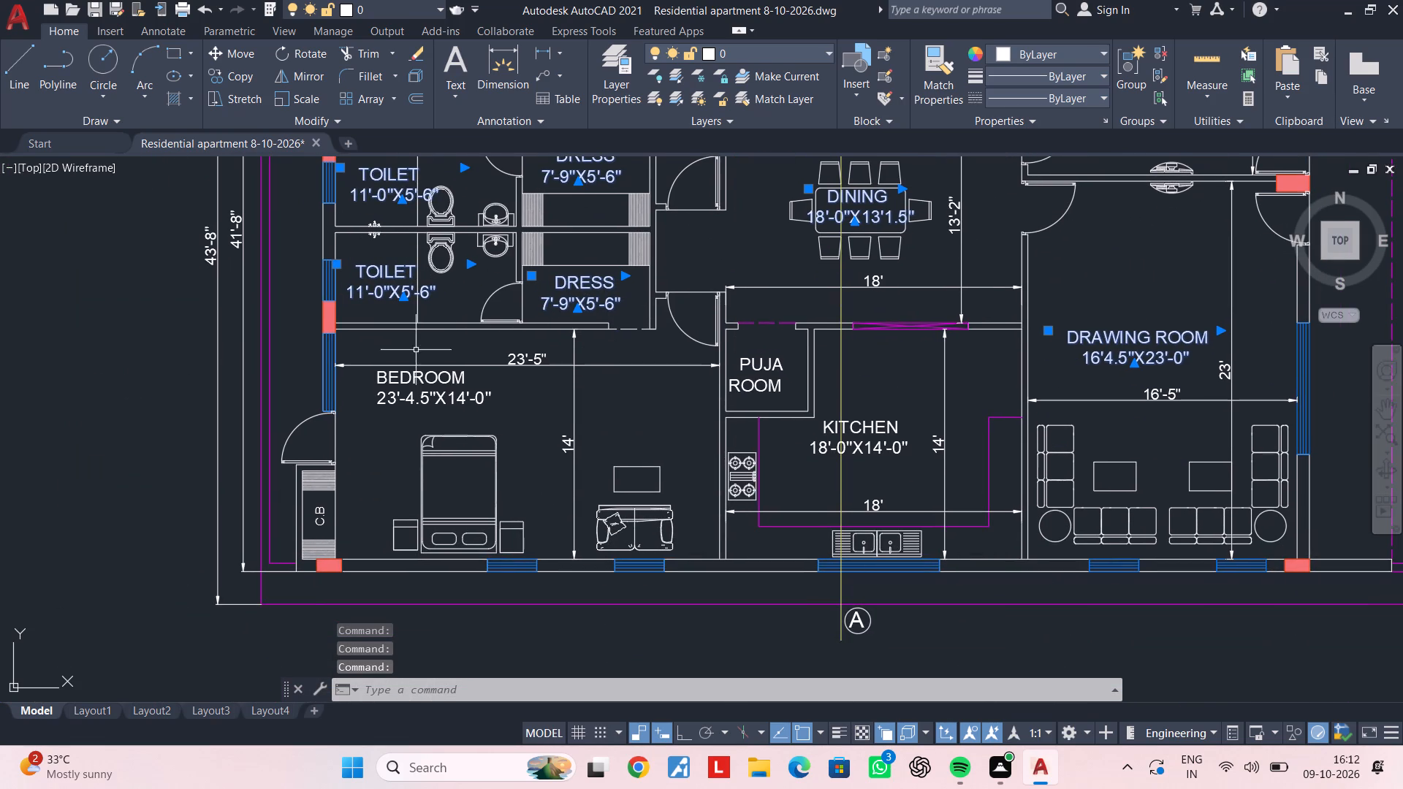
left_click(421, 378)
middle_click_drag(658, 424, 468, 426)
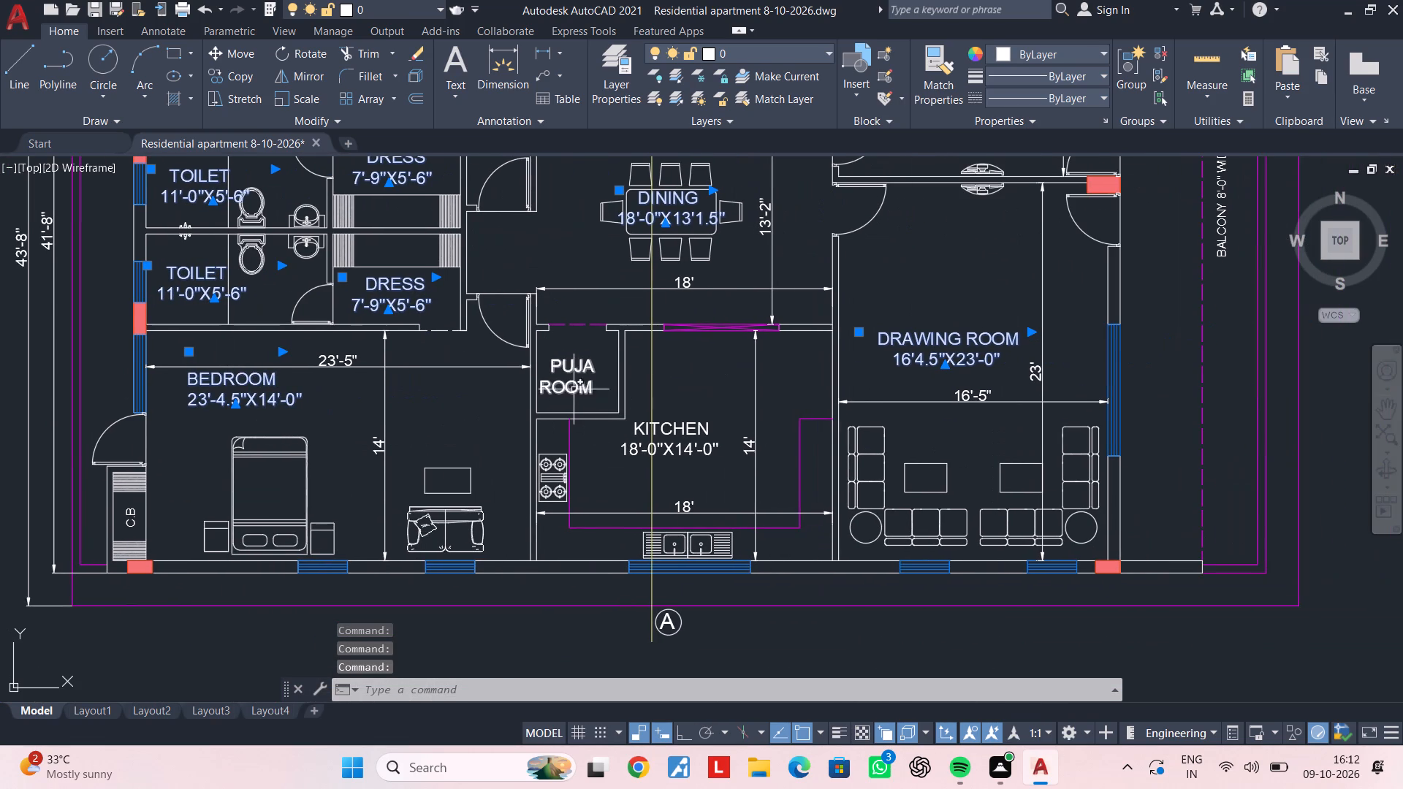
left_click(574, 389)
left_click(645, 432)
scroll(837, 403, "down", 1)
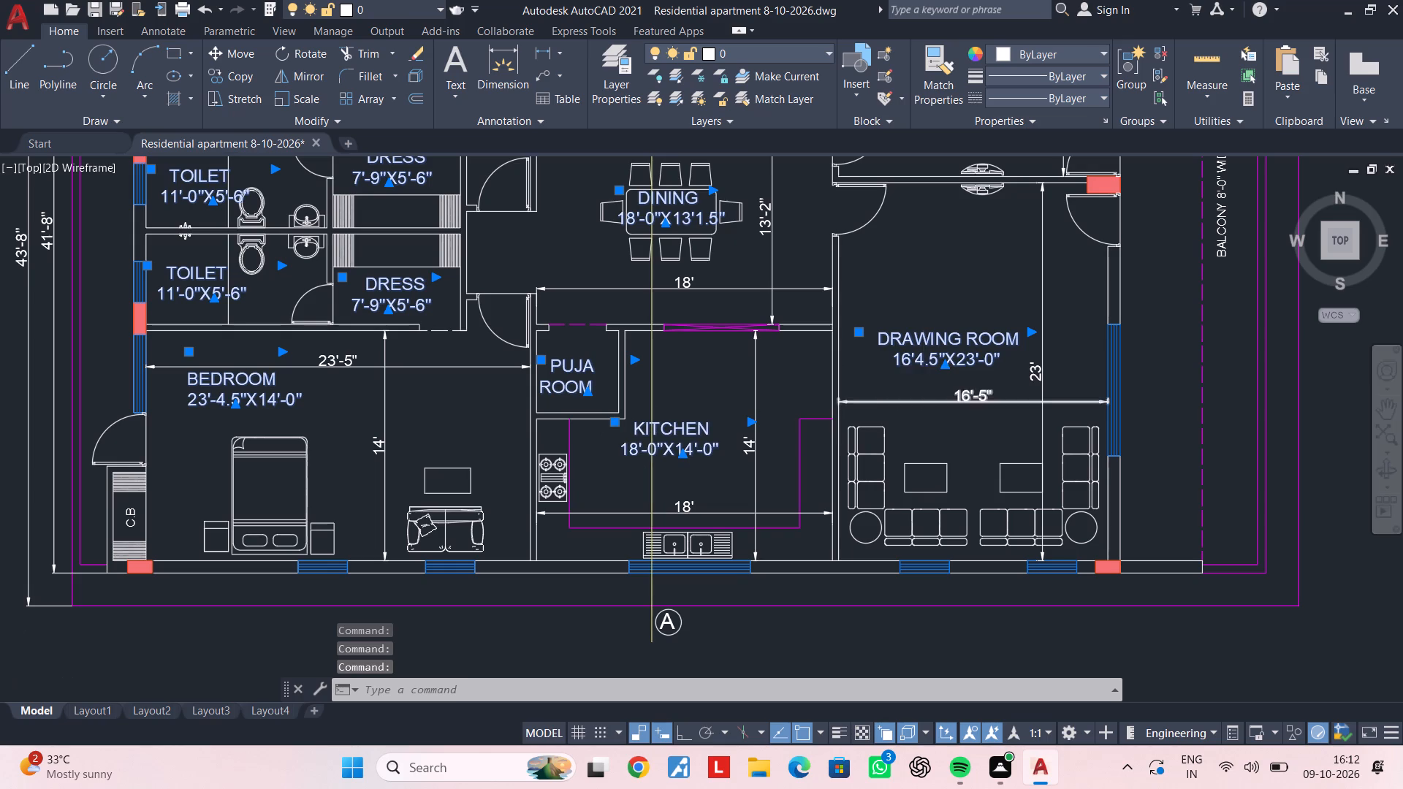
middle_click_drag(836, 407, 722, 514)
key("c")
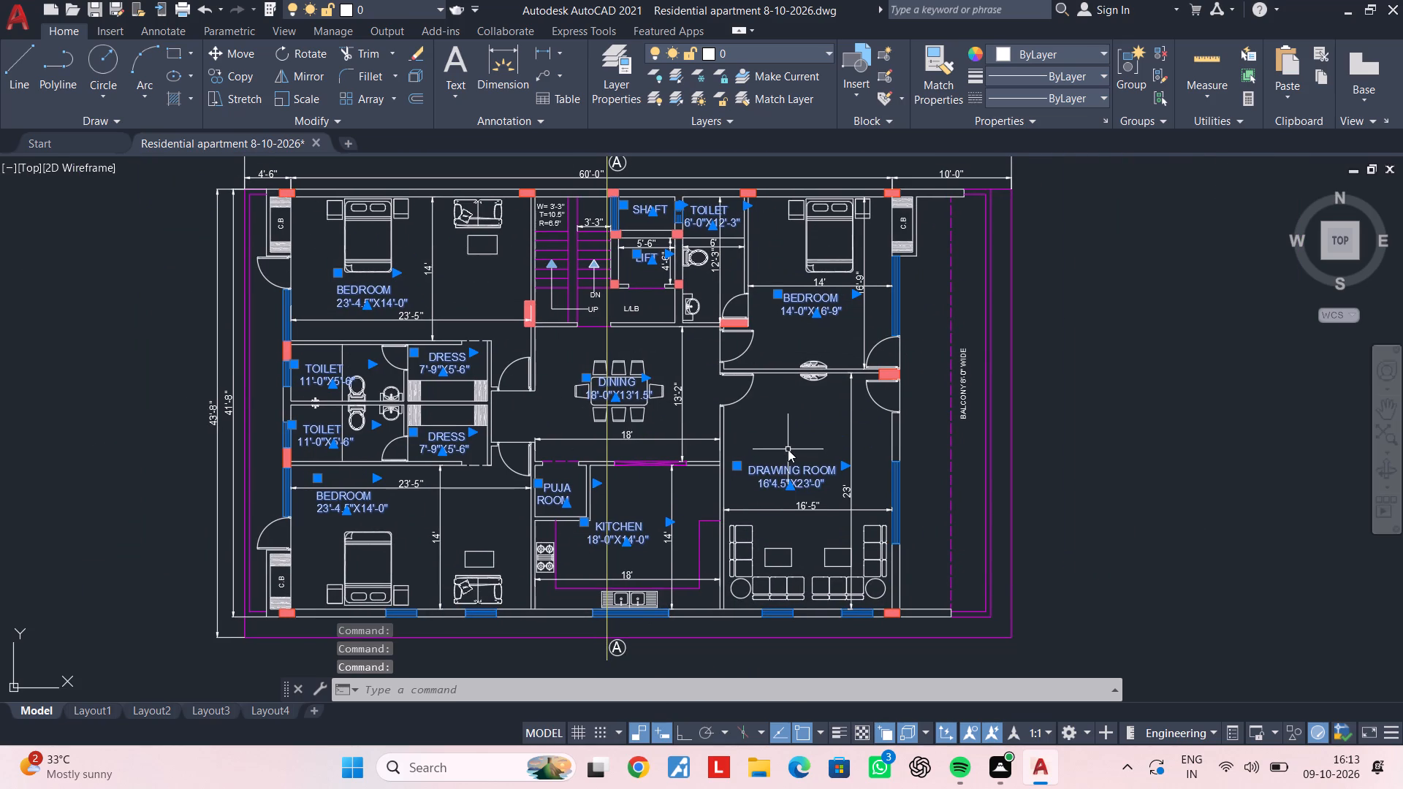
key("o")
key("space")
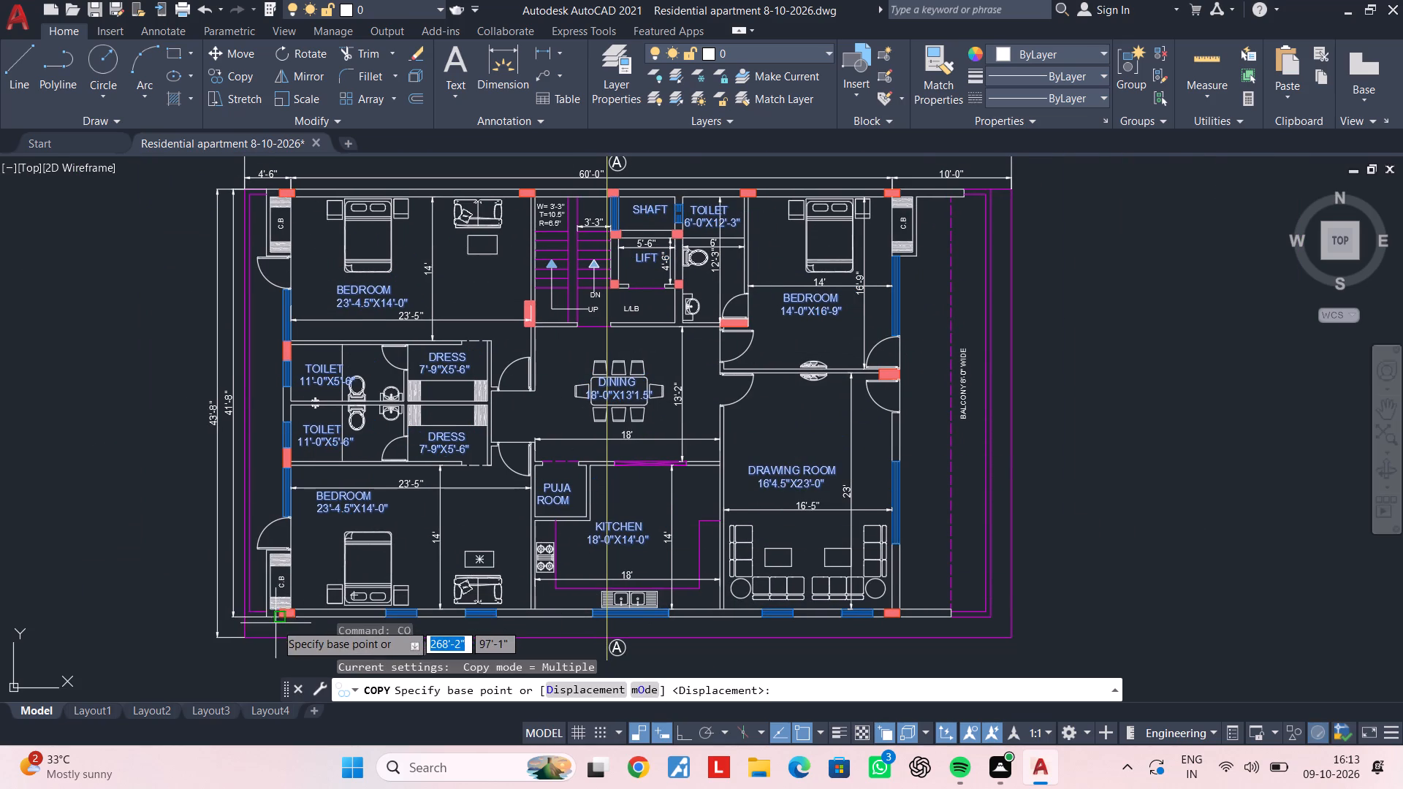
scroll(275, 624, "up", 4)
left_click(205, 581)
scroll(524, 588, "down", 5)
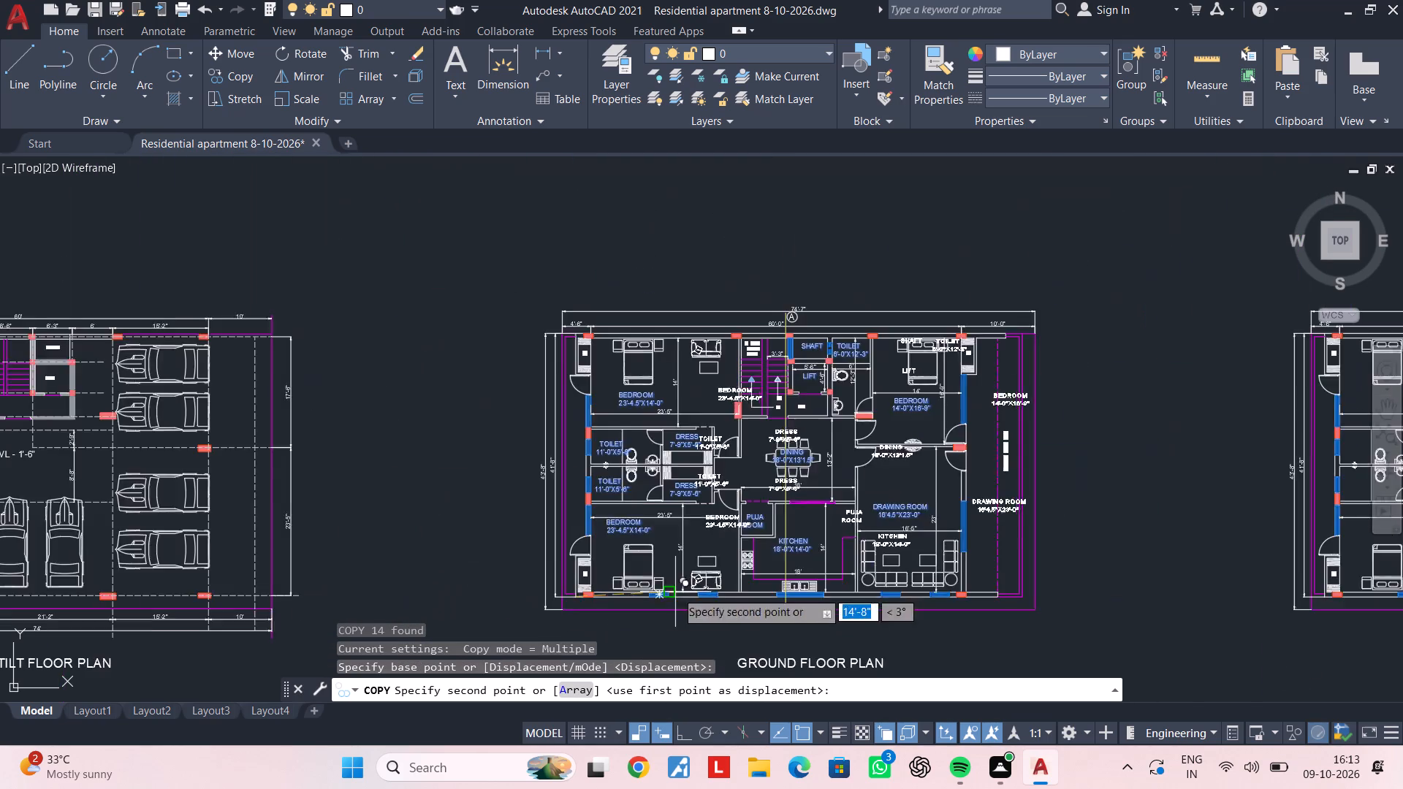
middle_click_drag(677, 591, 164, 500)
middle_click_drag(780, 538, 654, 538)
scroll(683, 526, "up", 3)
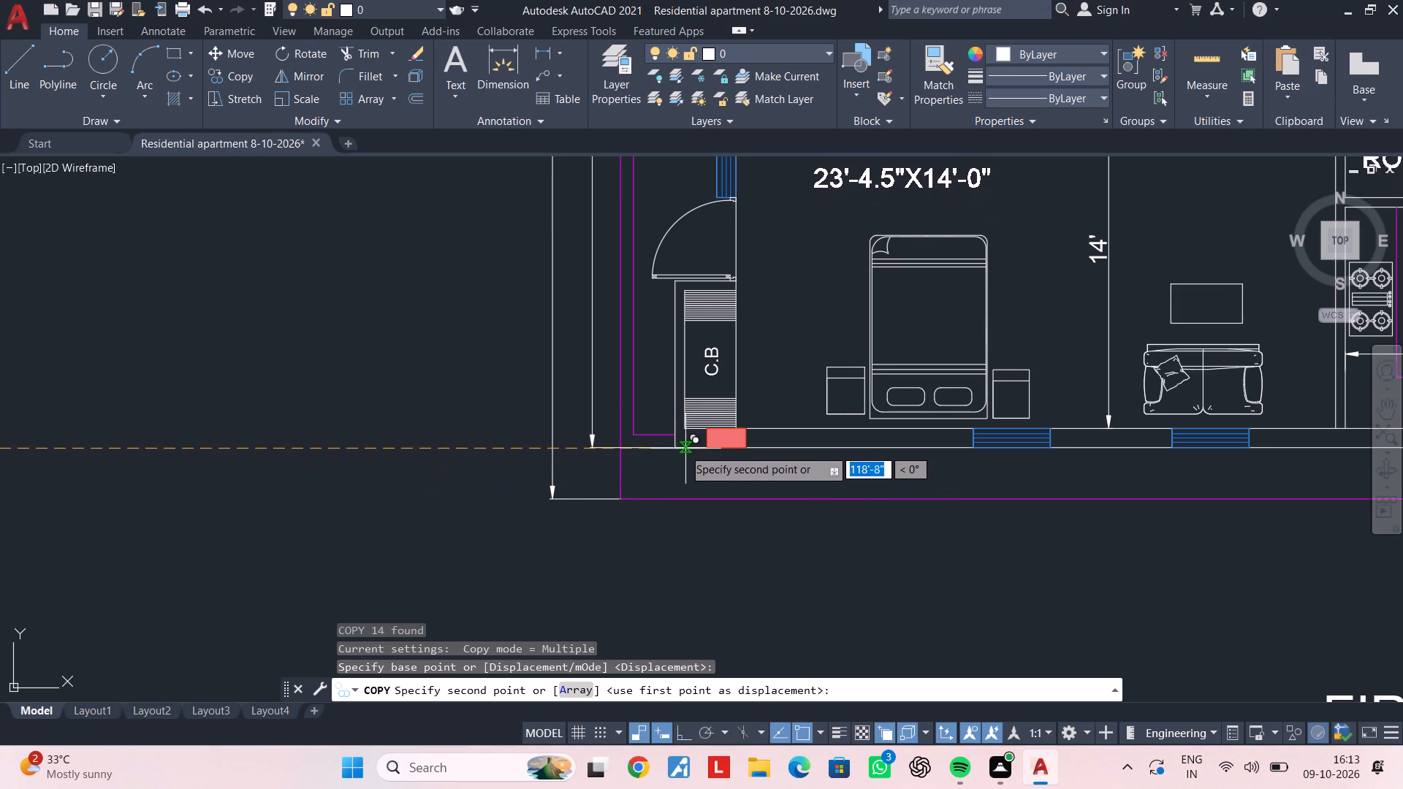
left_click(674, 449)
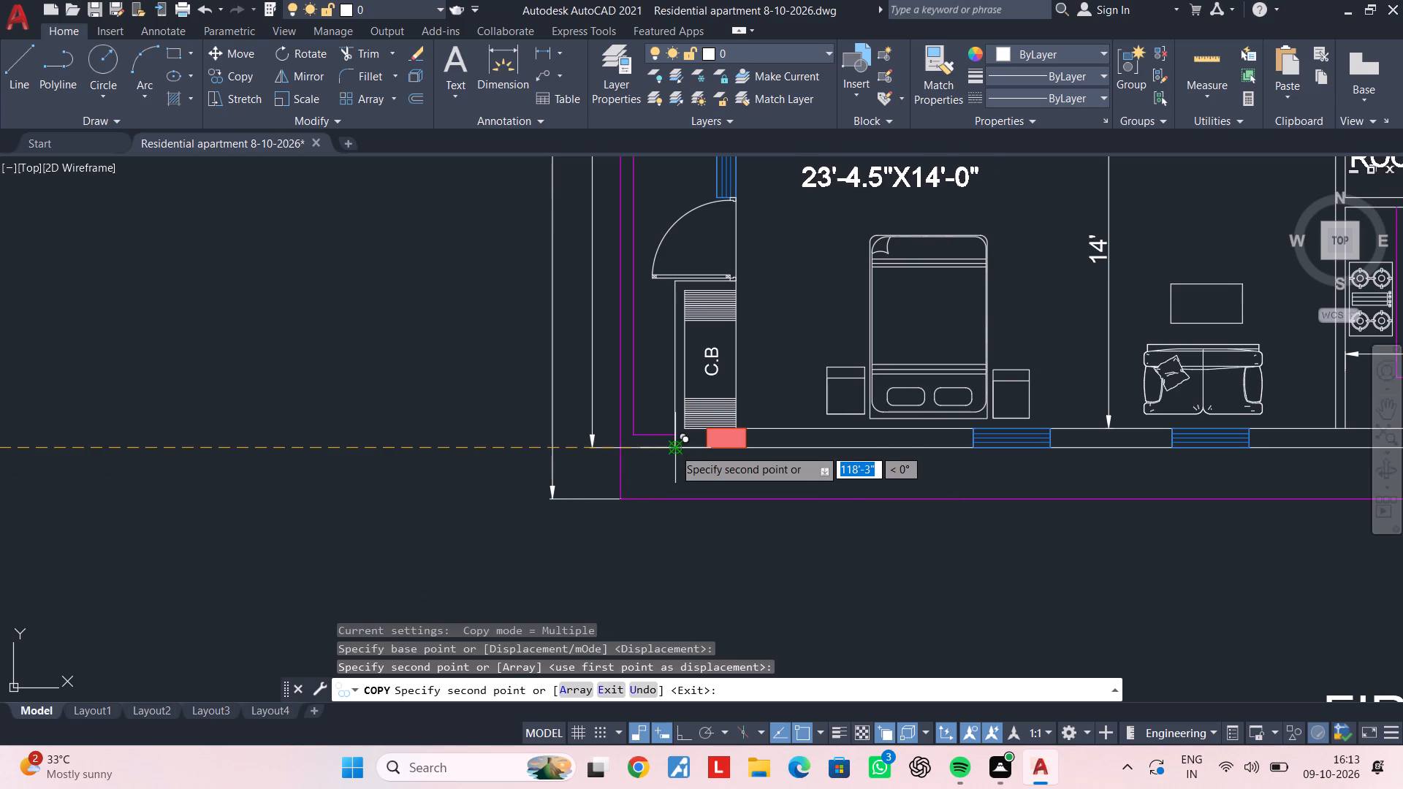
Place another copy of the room labels on the second floor plan at its matching lower-left wall corner.
scroll(674, 449, "down", 3)
scroll(471, 517, "down", 1)
middle_click_drag(479, 517, 1010, 454)
middle_click_drag(708, 493, 1119, 284)
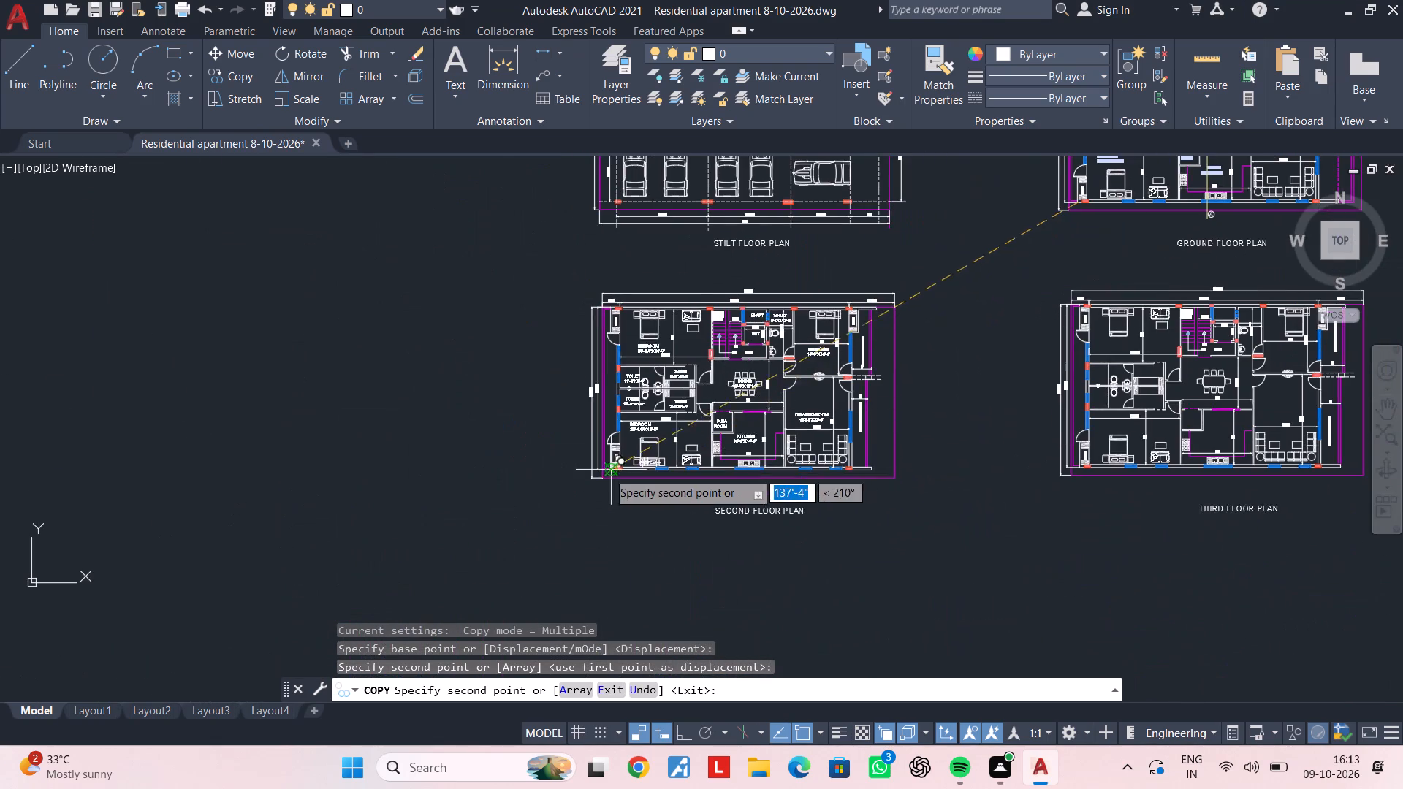
scroll(605, 472, "up", 5)
left_click(631, 461)
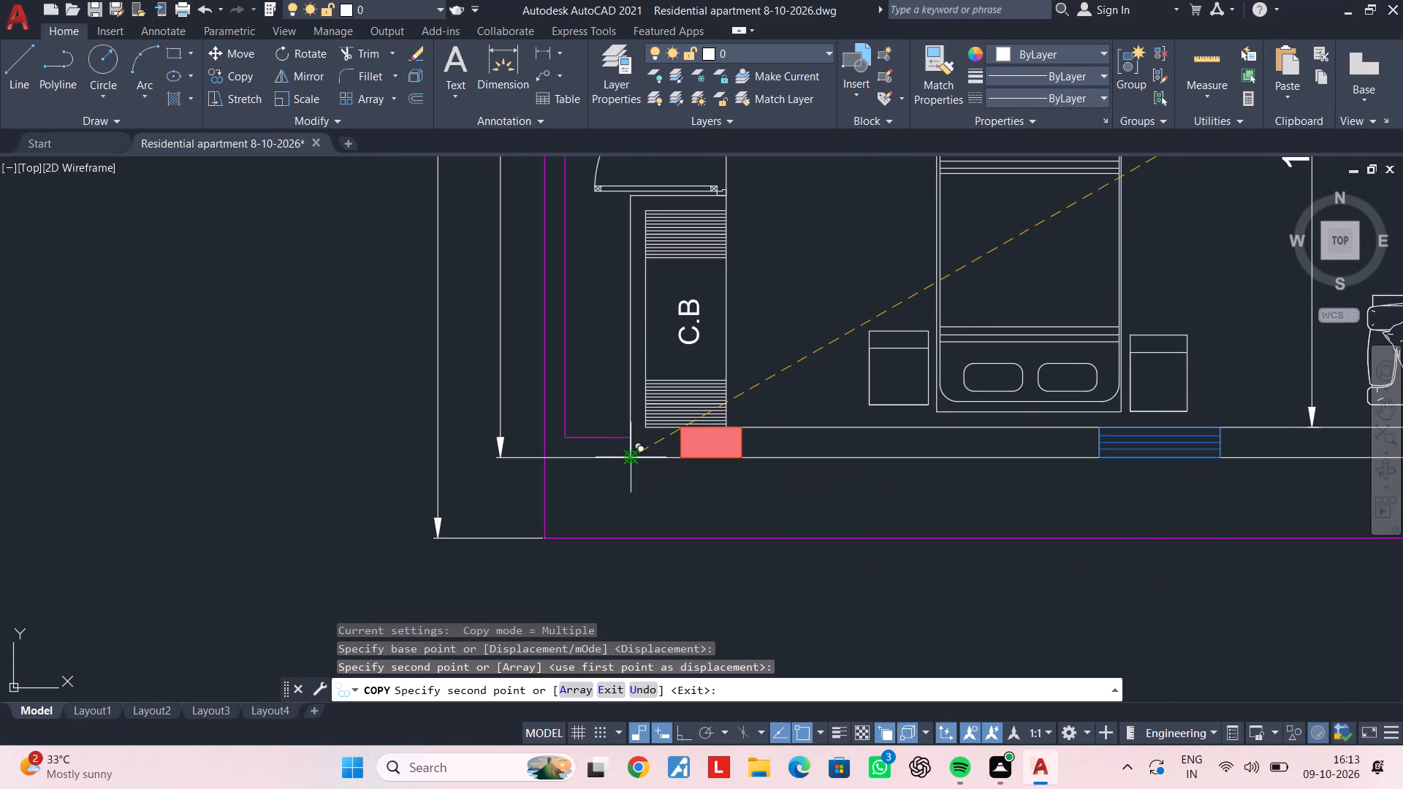
Place a copy of the room labels on the third floor plan at its lower-left wall corner and finish copying.
scroll(749, 465, "down", 3)
middle_click_drag(1041, 463, 422, 422)
middle_click_drag(788, 418, 229, 425)
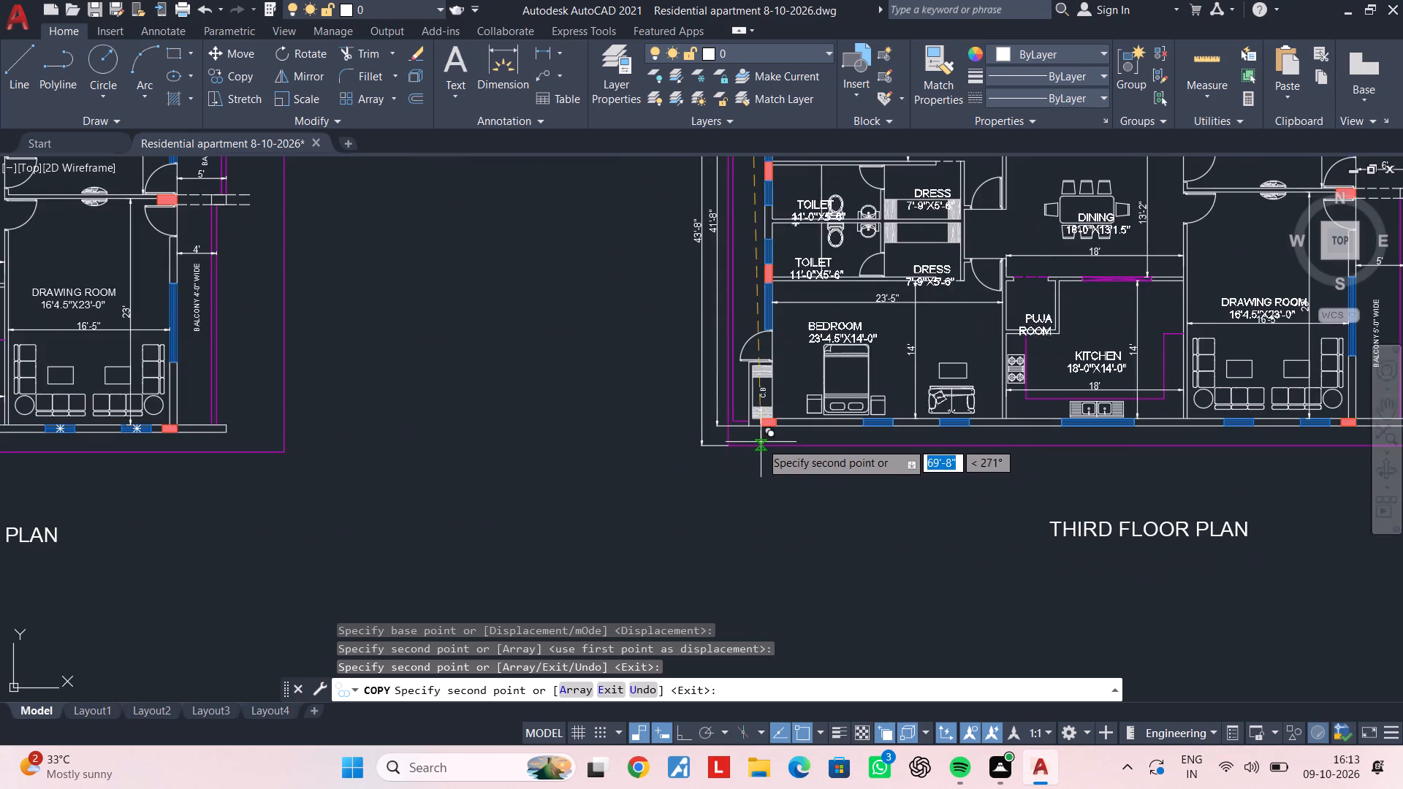
scroll(761, 441, "up", 4)
left_click(710, 397)
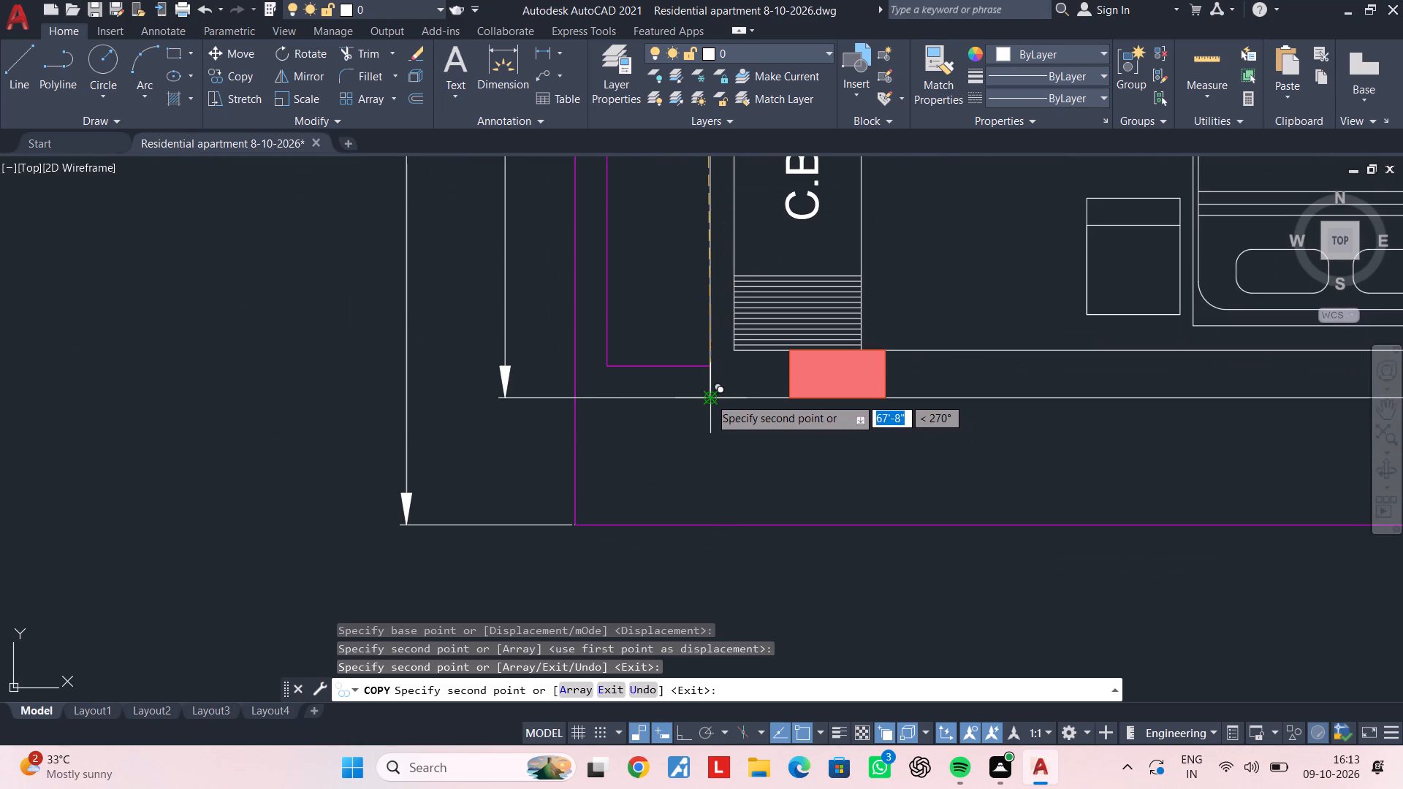
scroll(745, 408, "down", 4)
scroll(849, 431, "down", 2)
middle_click_drag(893, 445, 502, 455)
scroll(715, 454, "down", 3)
middle_click_drag(704, 456, 523, 462)
key("Escape")
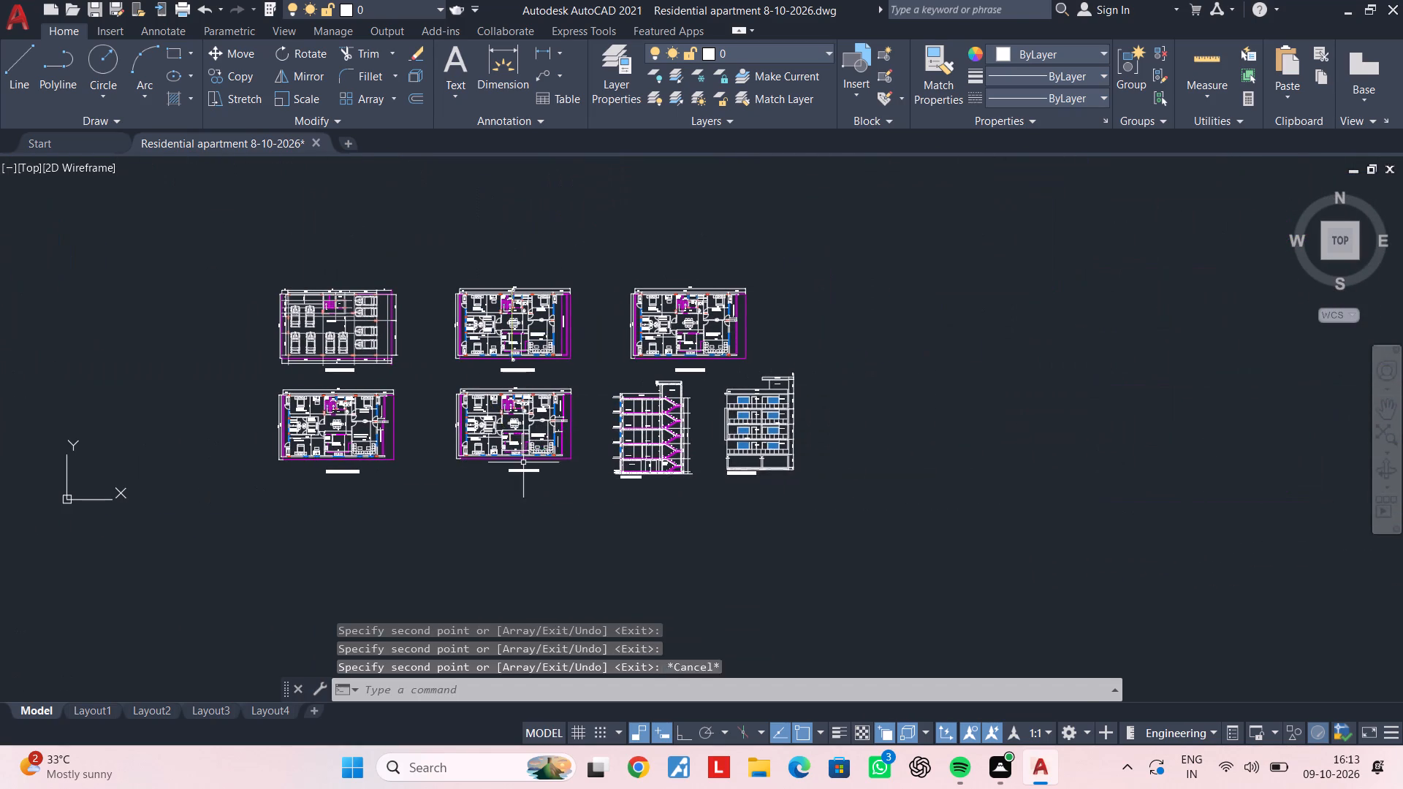
key("Escape")
key("Escape")
Save the drawing.
middle_click_drag(491, 449, 571, 446)
key("ctrl+s")
key("ctrl+s")
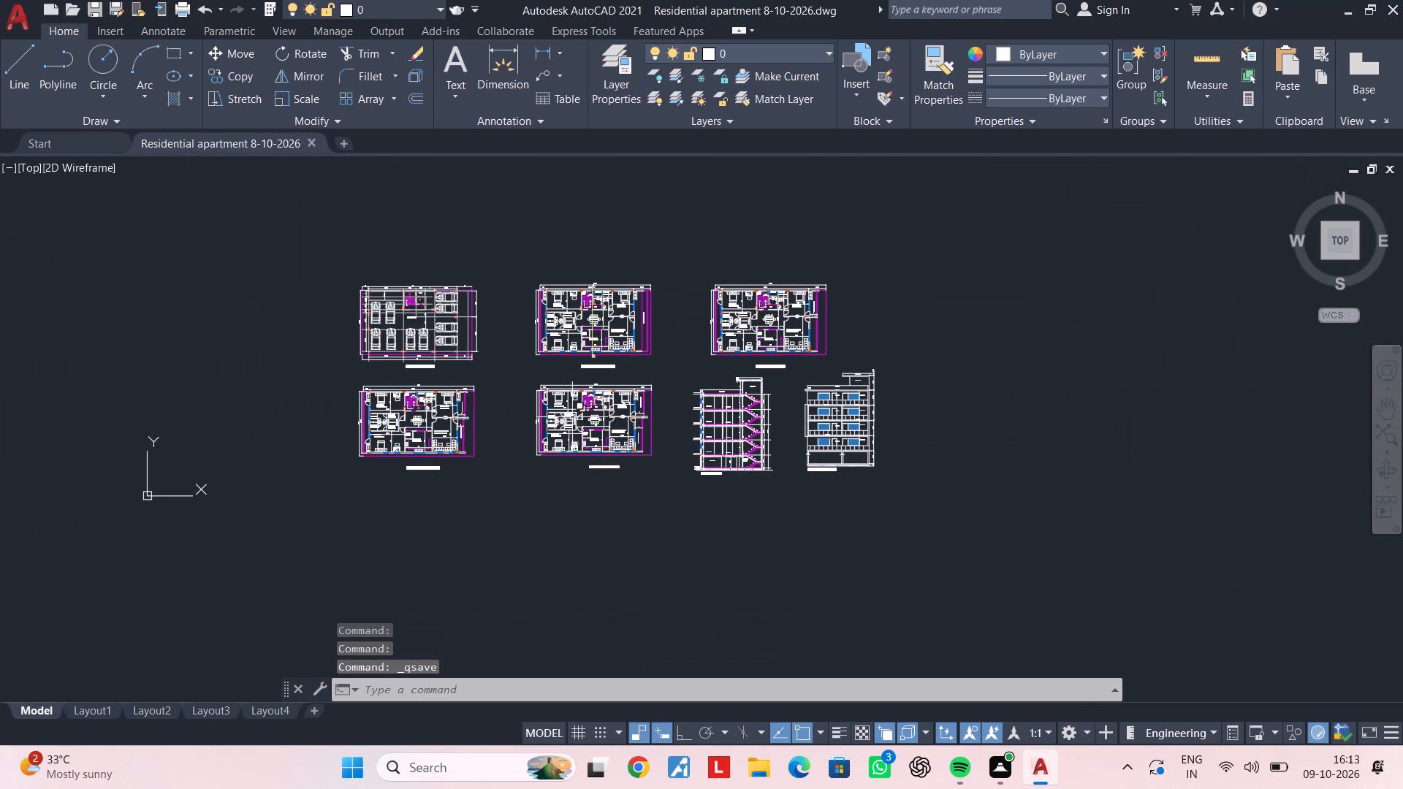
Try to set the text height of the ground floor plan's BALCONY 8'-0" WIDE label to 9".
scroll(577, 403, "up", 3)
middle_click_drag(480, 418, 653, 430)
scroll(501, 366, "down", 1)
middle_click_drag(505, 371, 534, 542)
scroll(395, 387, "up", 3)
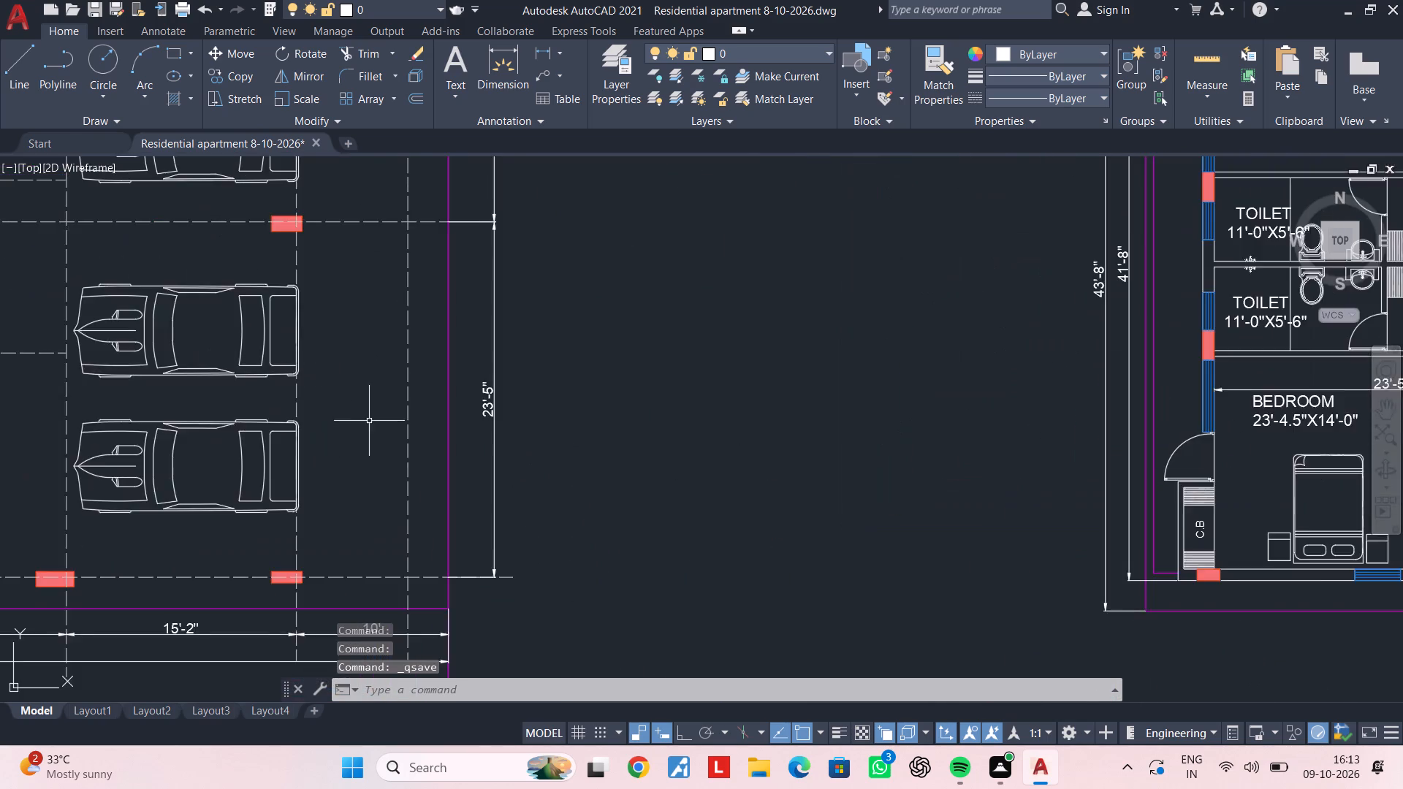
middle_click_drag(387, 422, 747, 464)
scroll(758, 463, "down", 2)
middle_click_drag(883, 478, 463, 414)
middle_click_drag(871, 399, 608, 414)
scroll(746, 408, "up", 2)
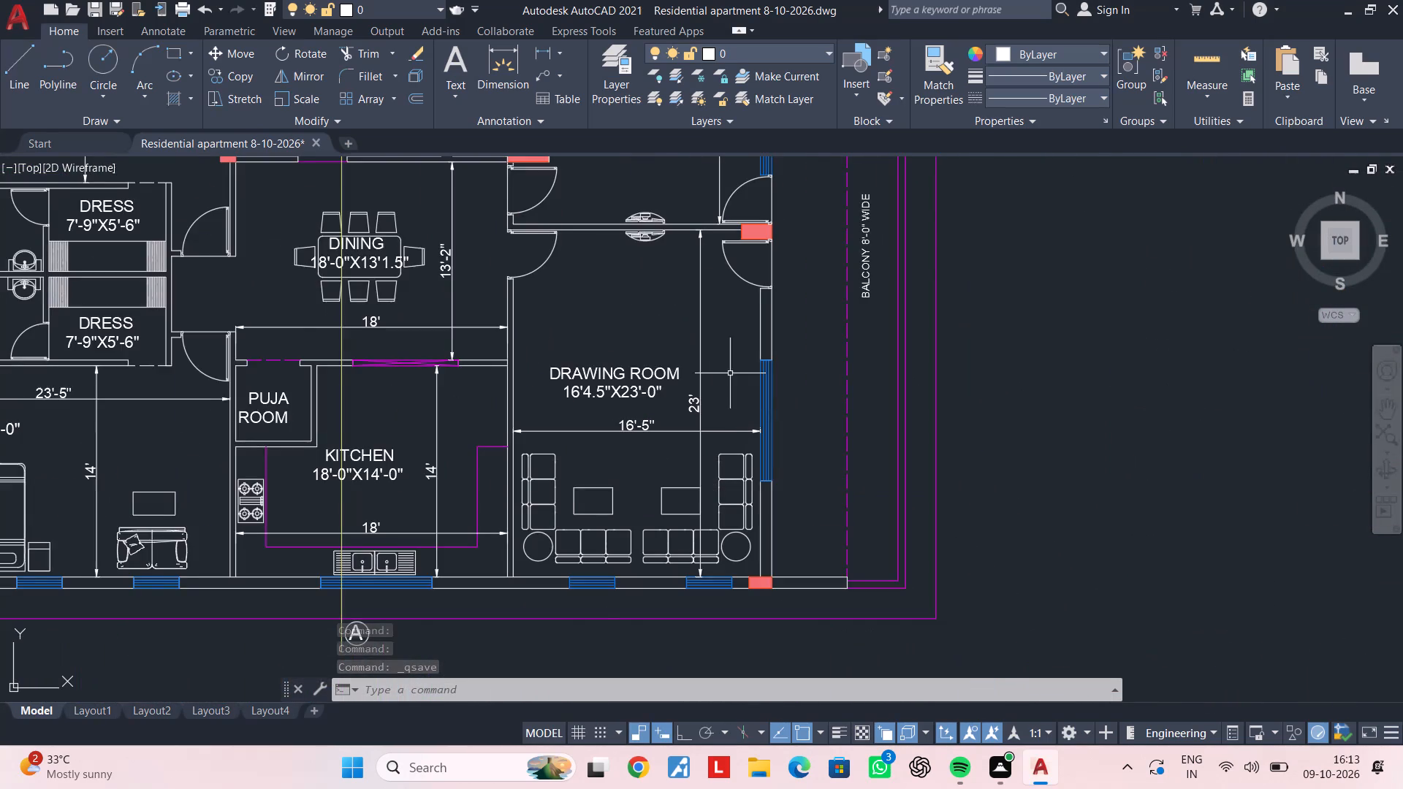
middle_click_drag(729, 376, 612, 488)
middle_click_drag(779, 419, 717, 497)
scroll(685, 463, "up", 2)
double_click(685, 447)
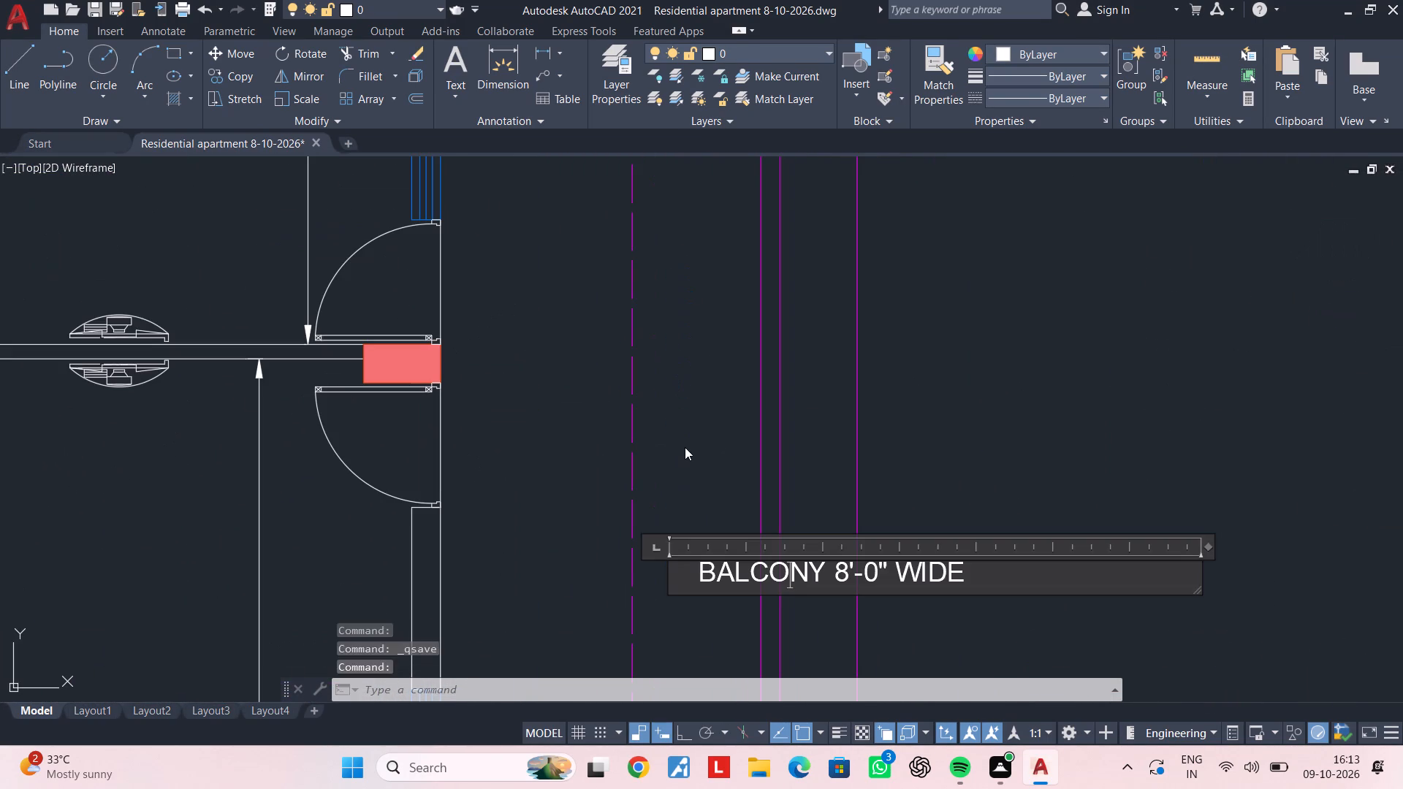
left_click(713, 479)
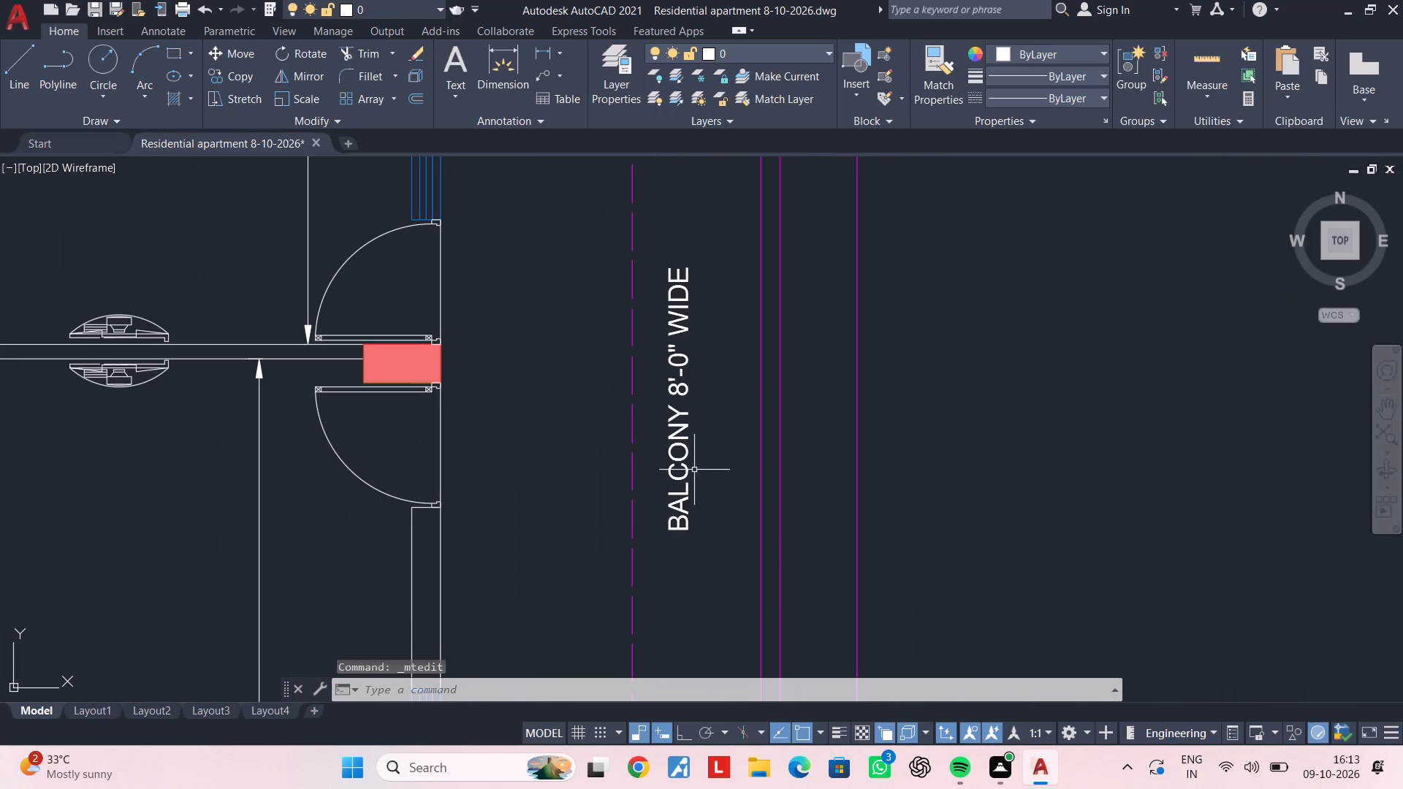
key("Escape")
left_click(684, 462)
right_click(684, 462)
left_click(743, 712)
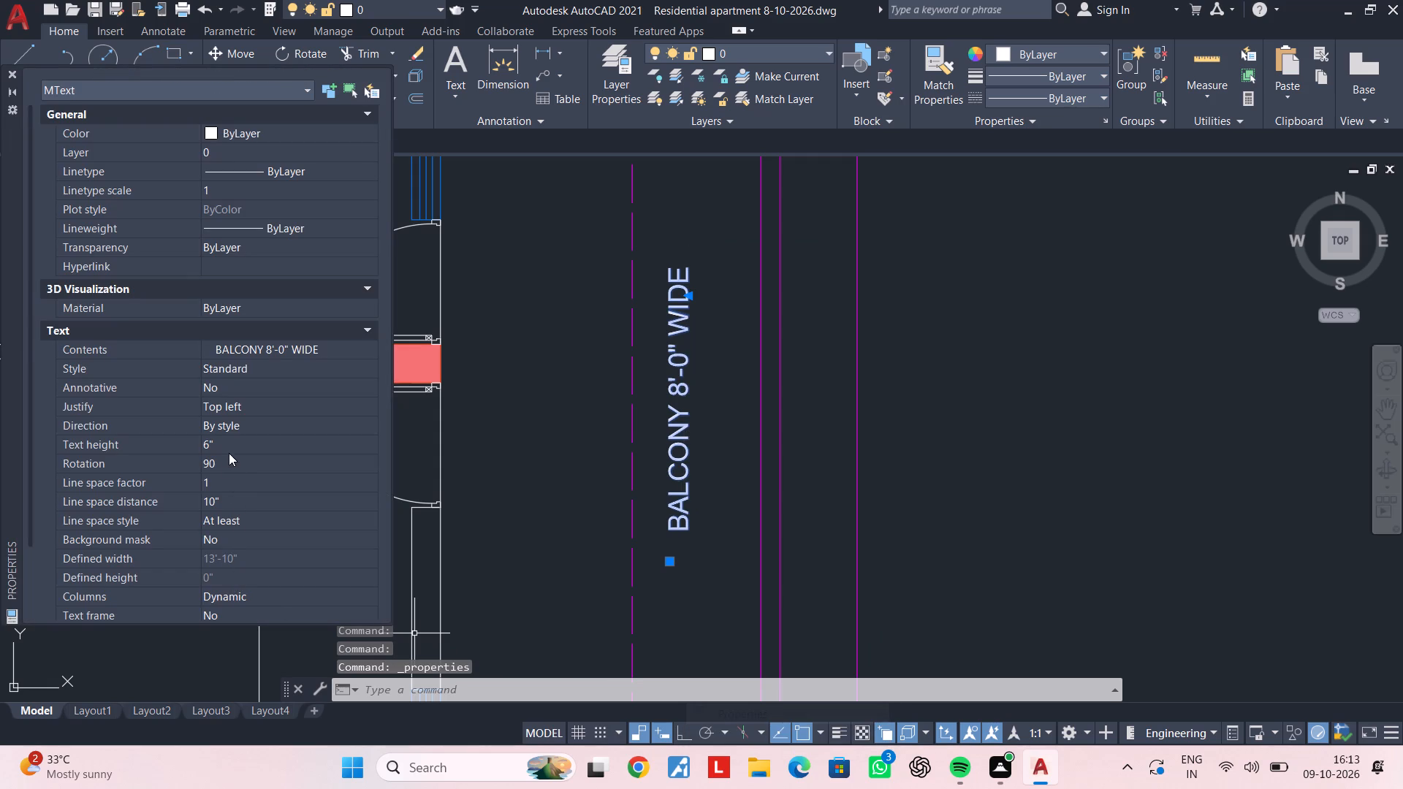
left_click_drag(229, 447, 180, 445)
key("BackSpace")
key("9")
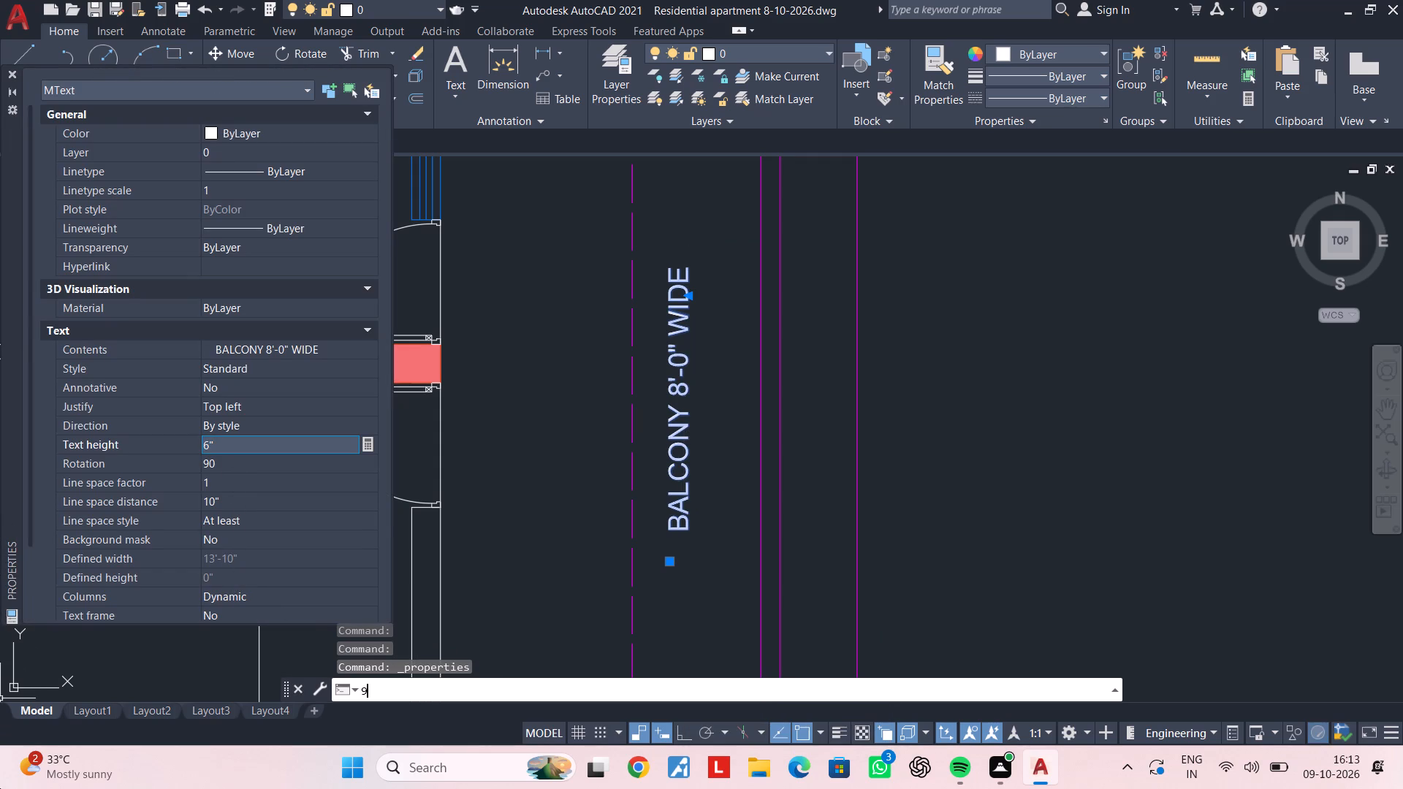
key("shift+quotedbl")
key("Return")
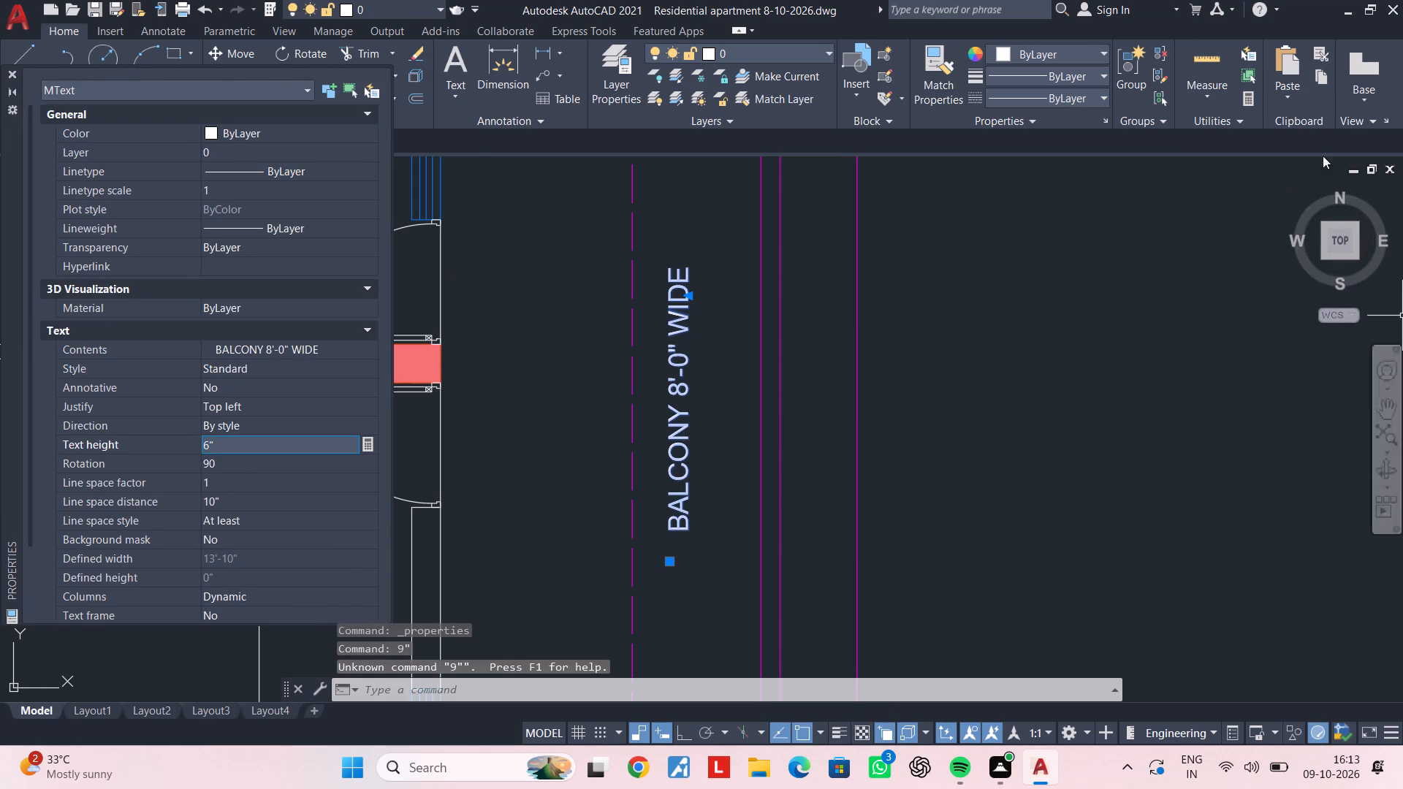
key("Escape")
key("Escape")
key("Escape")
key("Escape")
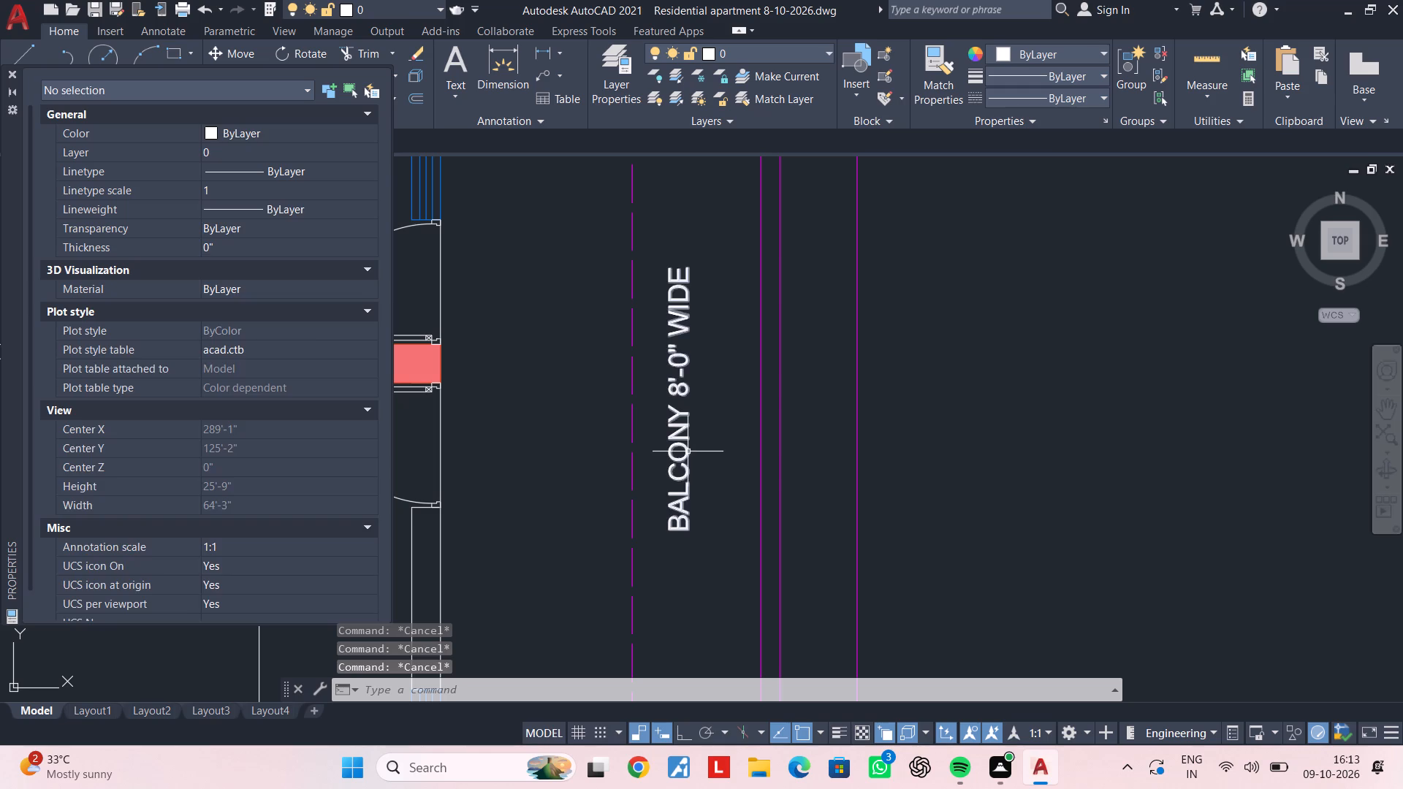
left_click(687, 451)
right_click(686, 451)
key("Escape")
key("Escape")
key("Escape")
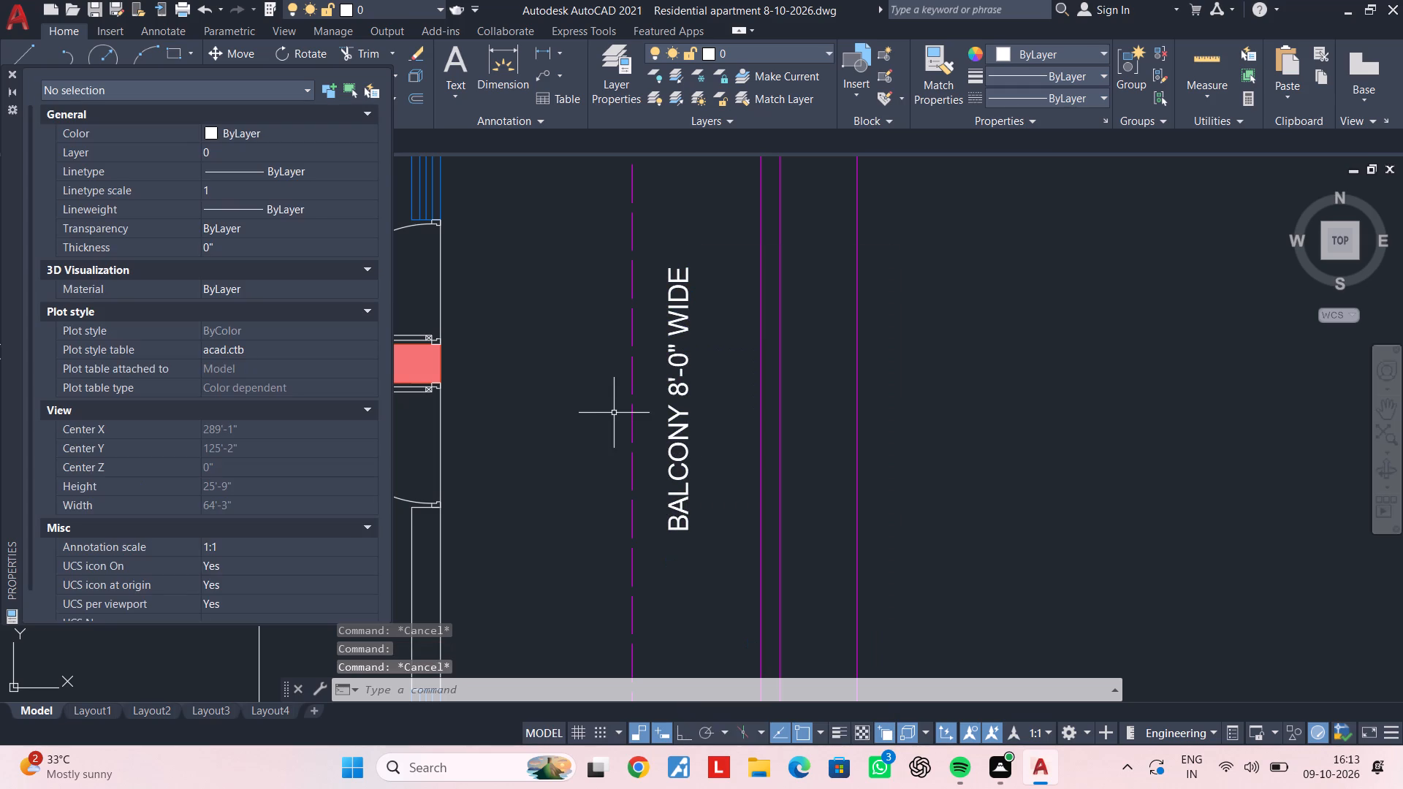
Set the text height of the ground floor plan's BALCONY 8'-0" WIDE label to 9" and close its properties.
left_click(677, 408)
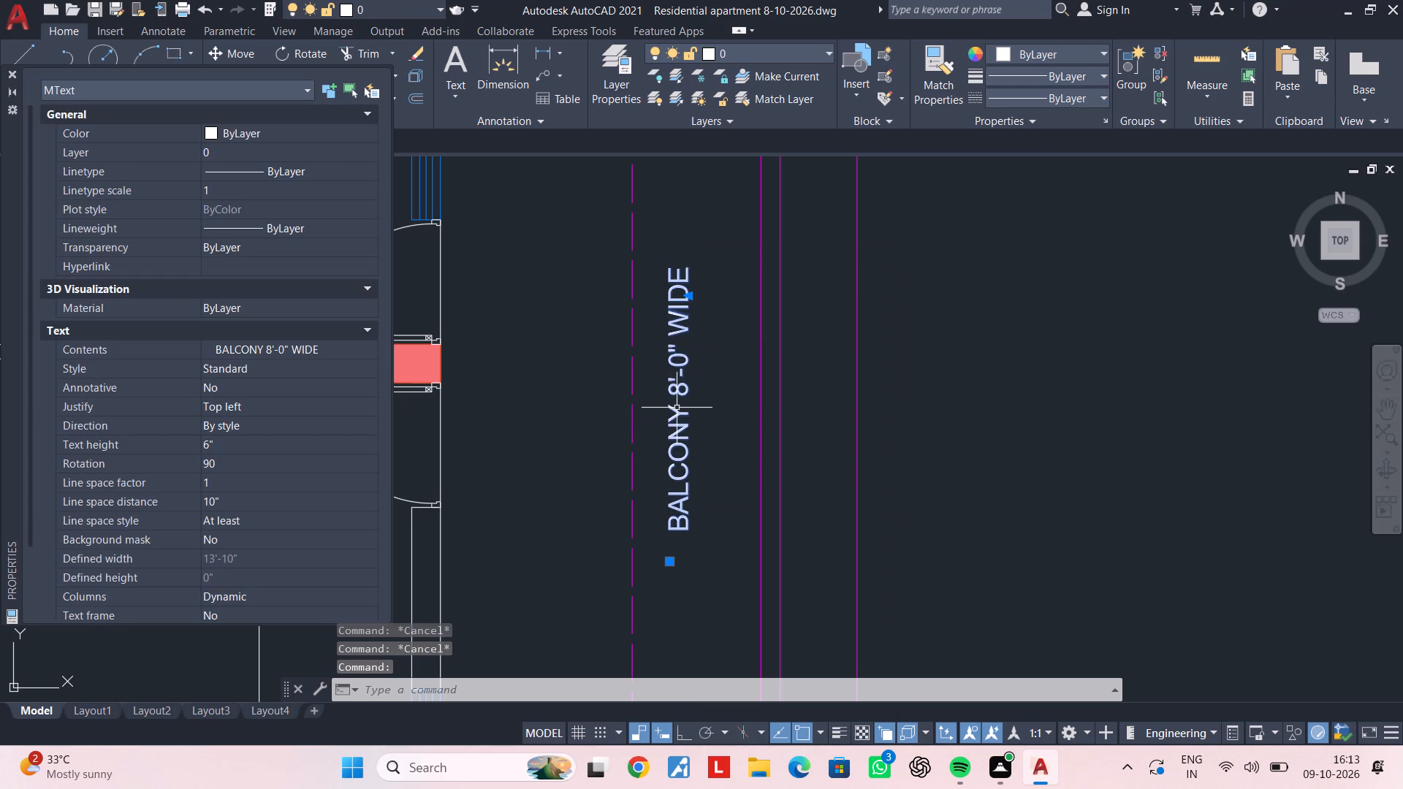
left_click(231, 440)
key("BackSpace")
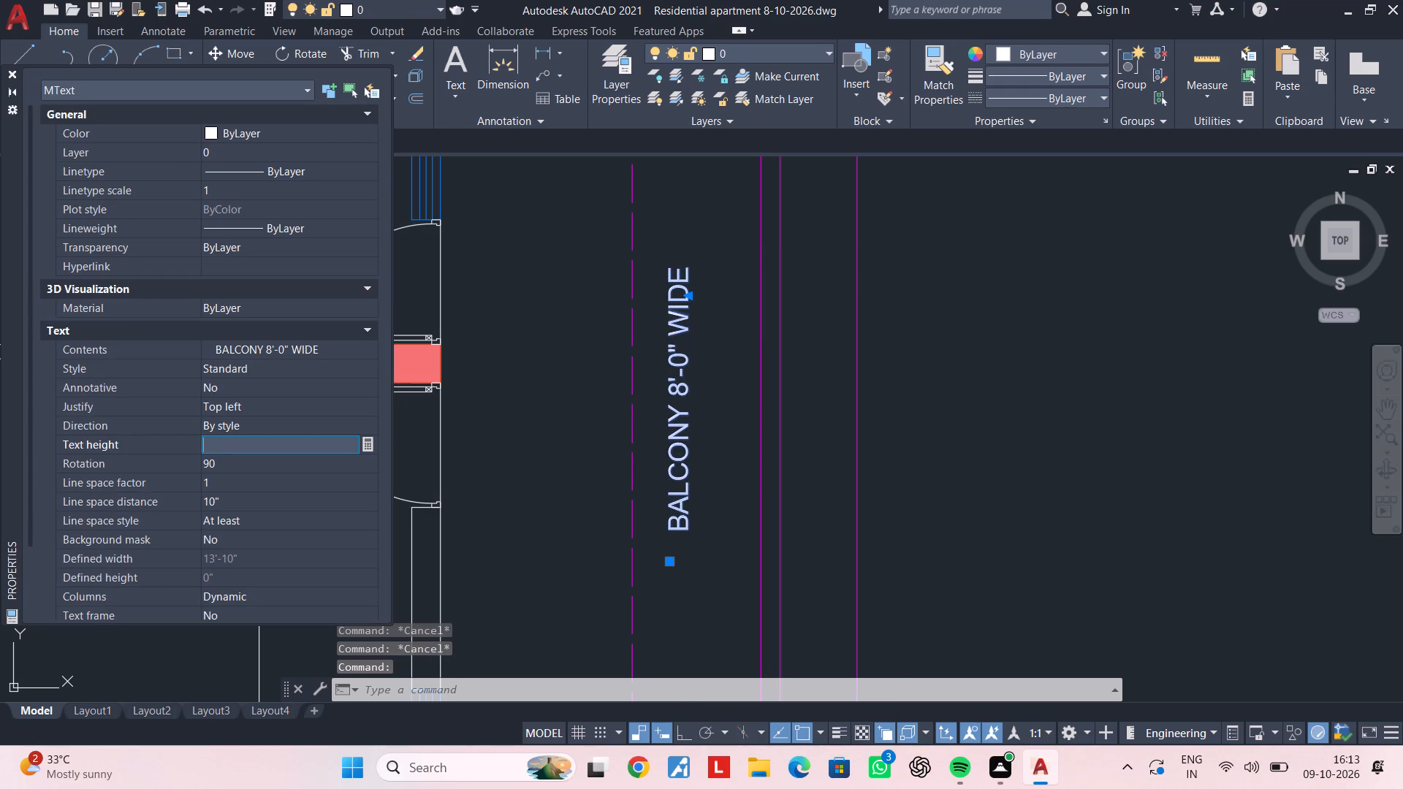
type("9\"")
key("Return")
key("Escape")
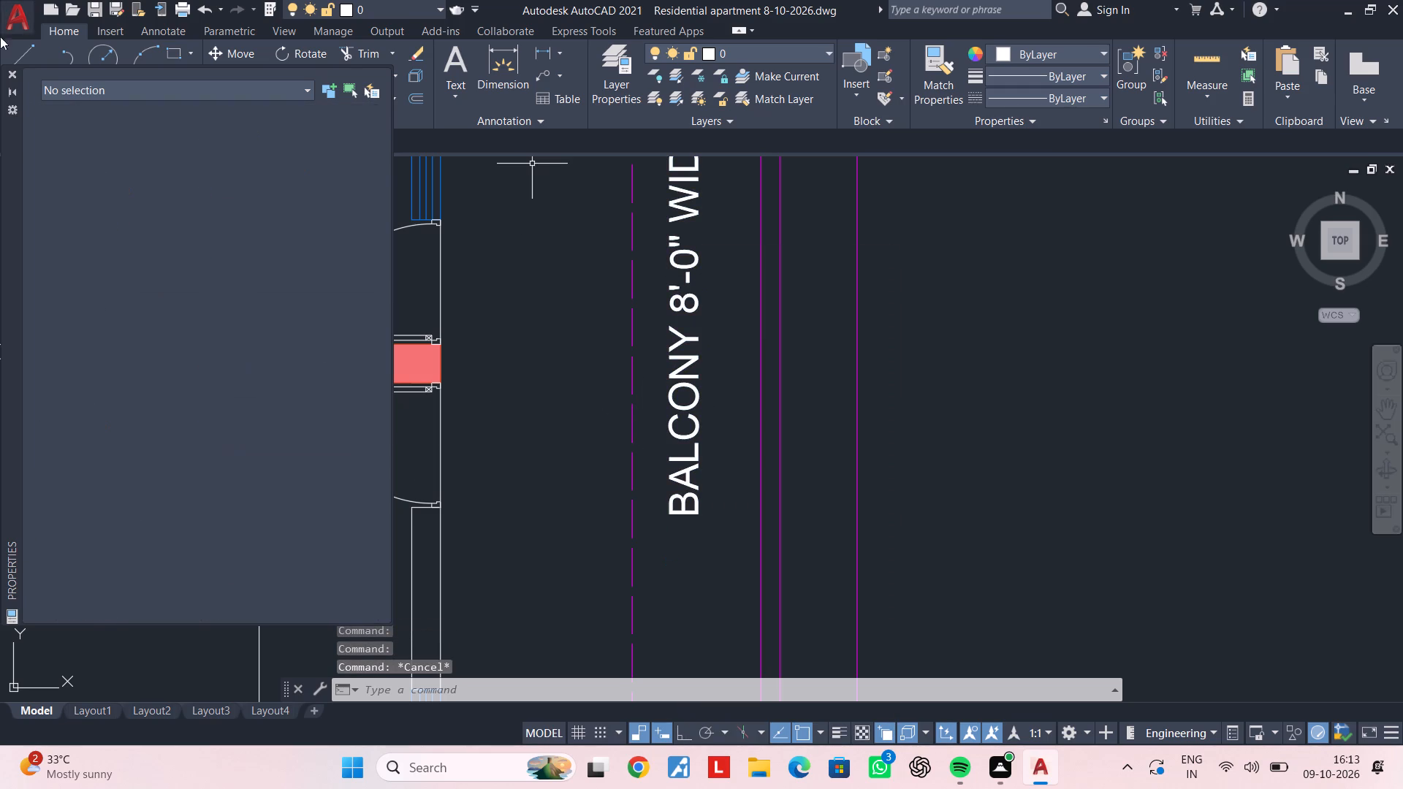
key("Escape")
left_click(8, 69)
scroll(614, 351, "down", 3)
middle_click_drag(674, 359, 577, 430)
key("Escape")
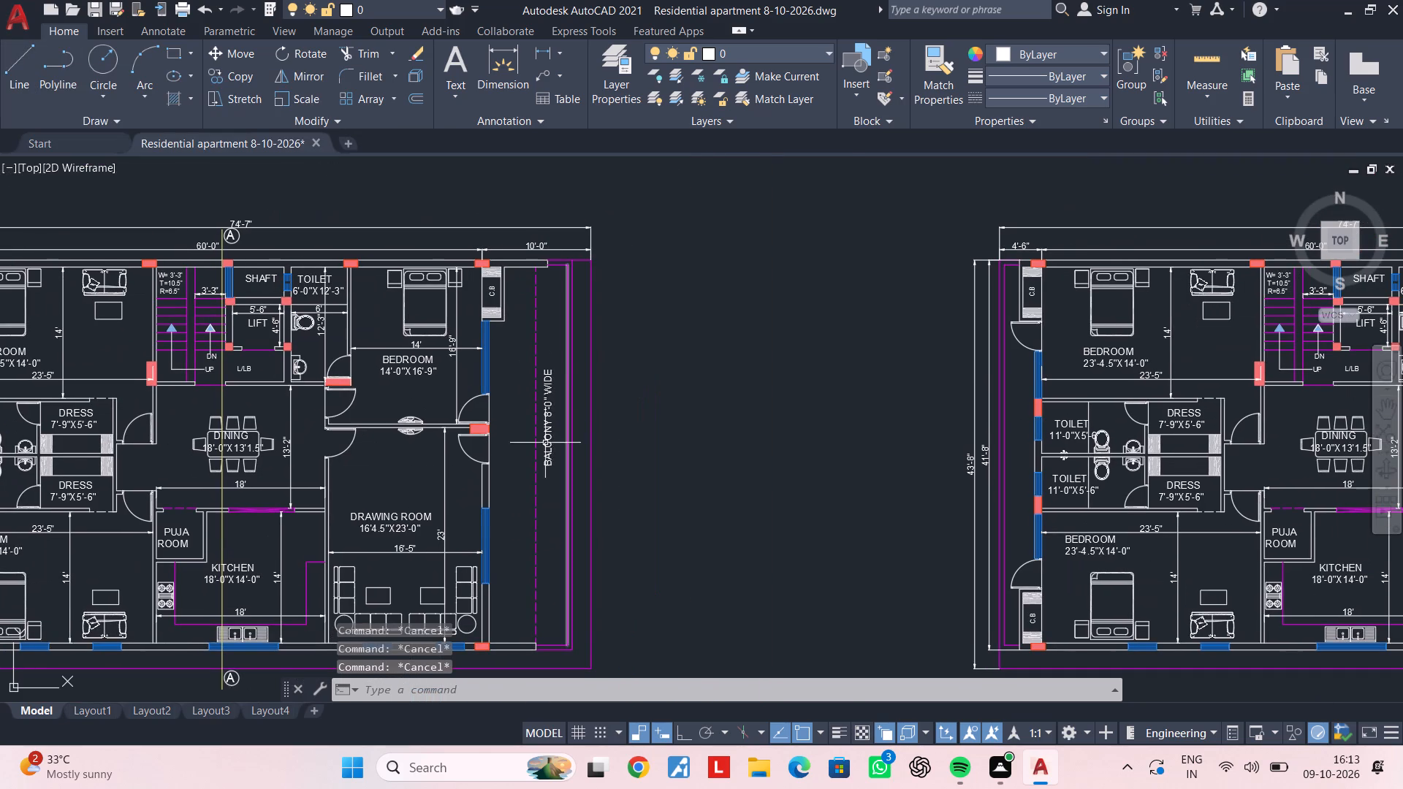
key("Escape")
Match the first floor plan's balcony label to the ground floor's enlarged BALCONY 8'-0" WIDE label.
key("m")
key("a")
key("space")
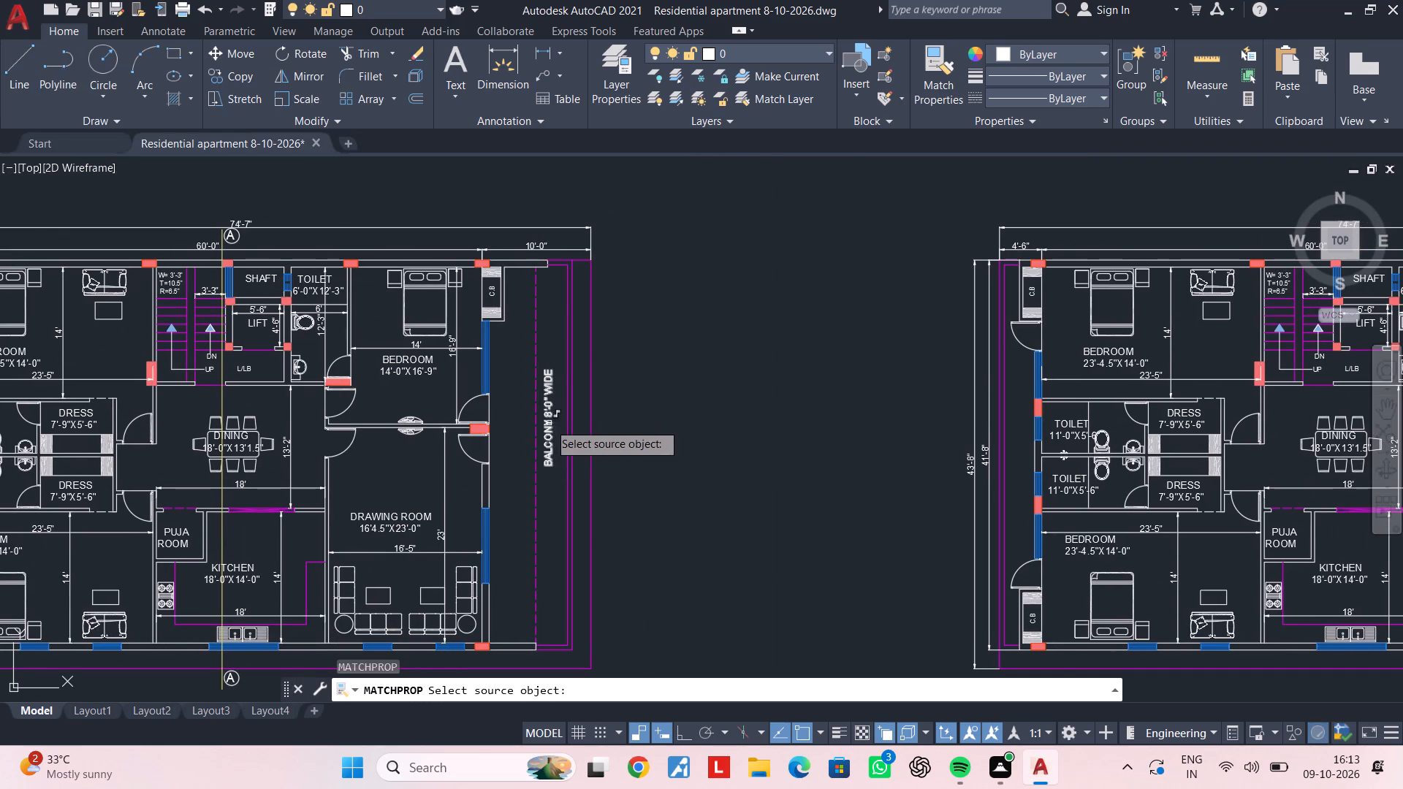
left_click(550, 423)
middle_click_drag(793, 424, 406, 404)
middle_click_drag(1114, 422, 800, 405)
scroll(882, 365, "up", 1)
left_click(941, 335)
Apply the matched text properties to the second floor plan's BALCONY 5'-0" WIDE and BALCONY 4'-0" WIDE labels.
scroll(976, 345, "down", 3)
middle_click_drag(1008, 357, 614, 335)
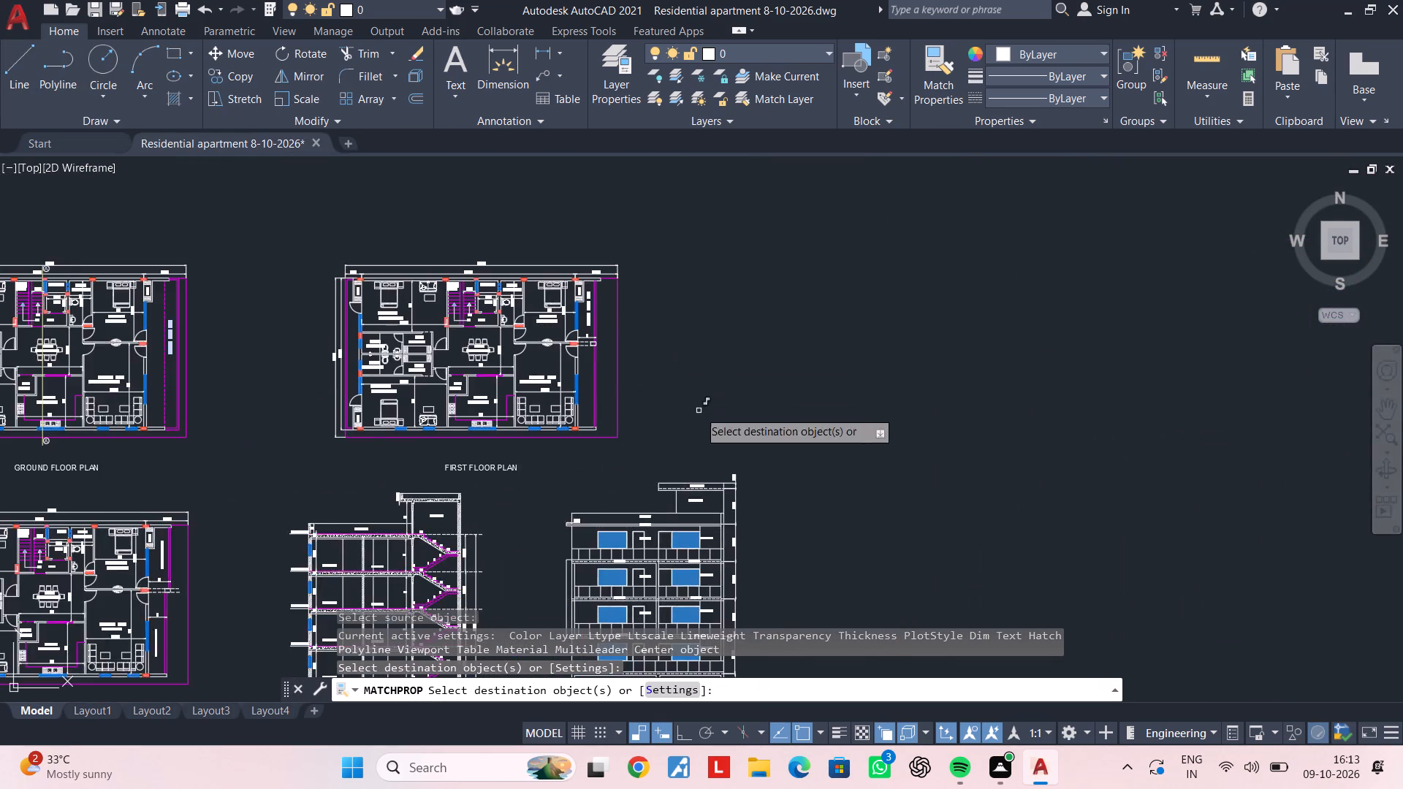
middle_click_drag(710, 397, 1252, 266)
middle_click_drag(579, 416, 910, 382)
scroll(585, 424, "up", 3)
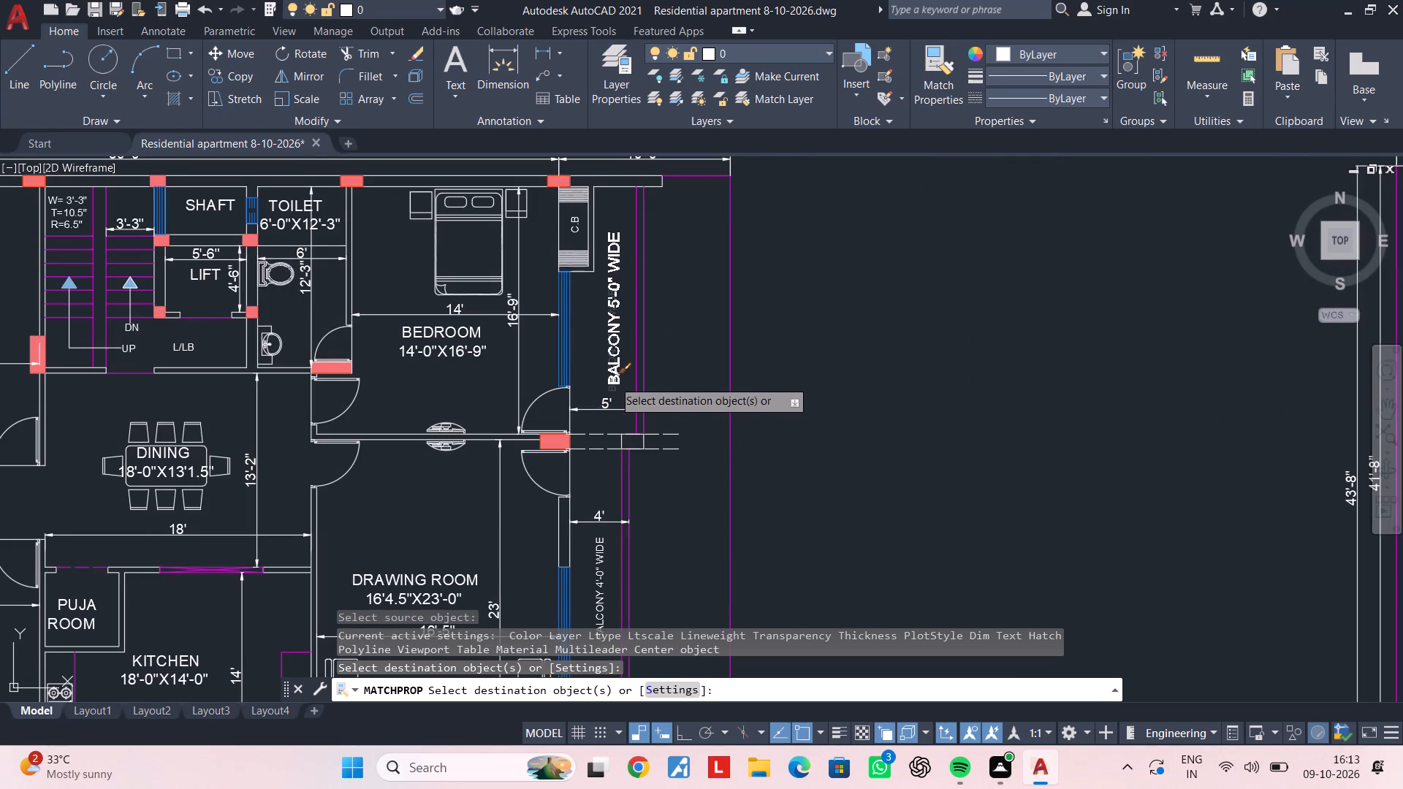
left_click(613, 380)
middle_click_drag(617, 394, 623, 318)
left_click(601, 528)
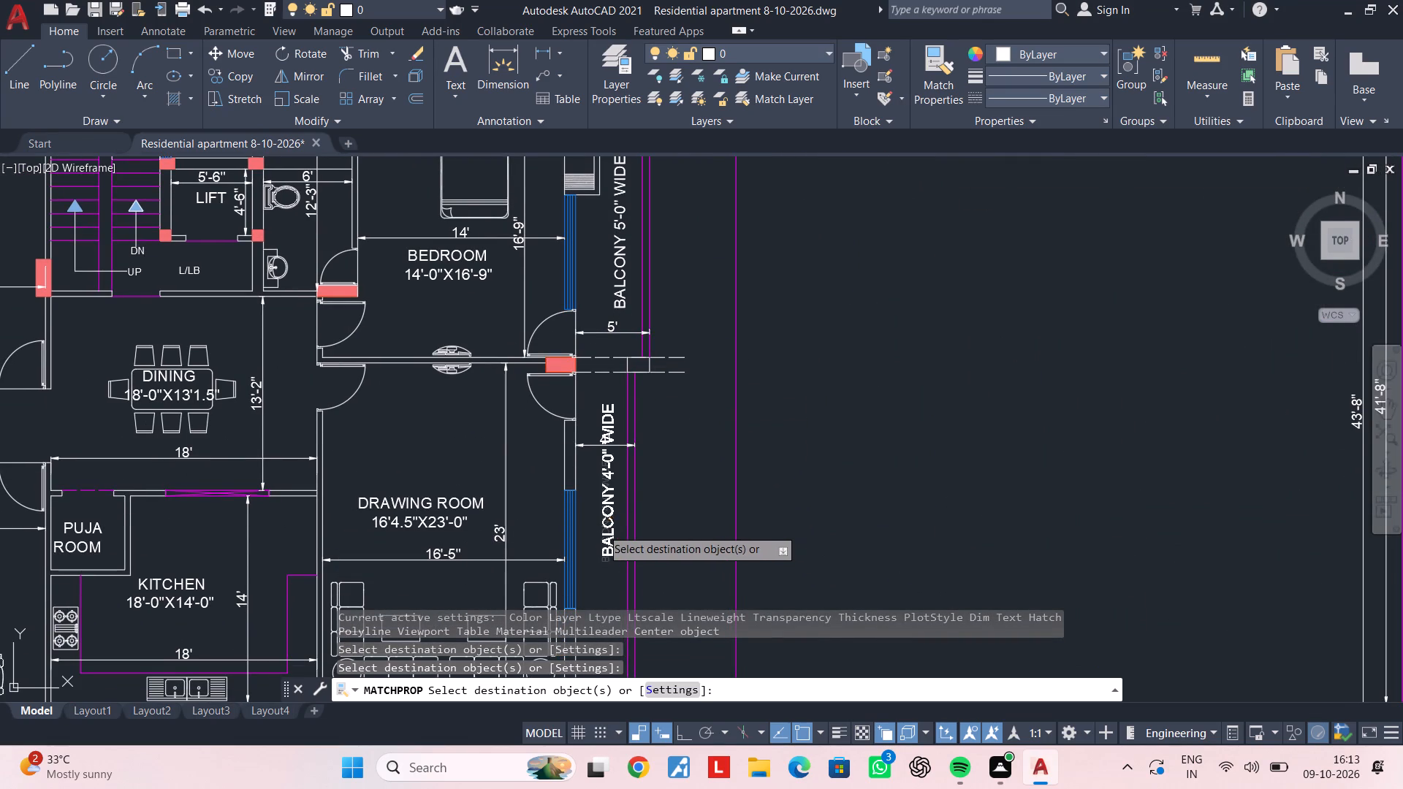
Apply the matched text properties to the third floor plan's BALCONY 5'-0" WIDE and BALCONY 6'-0" WIDE labels and finish matching.
scroll(769, 527, "down", 2)
middle_click_drag(809, 522, 473, 479)
scroll(973, 457, "up", 2)
middle_click_drag(1114, 487, 832, 463)
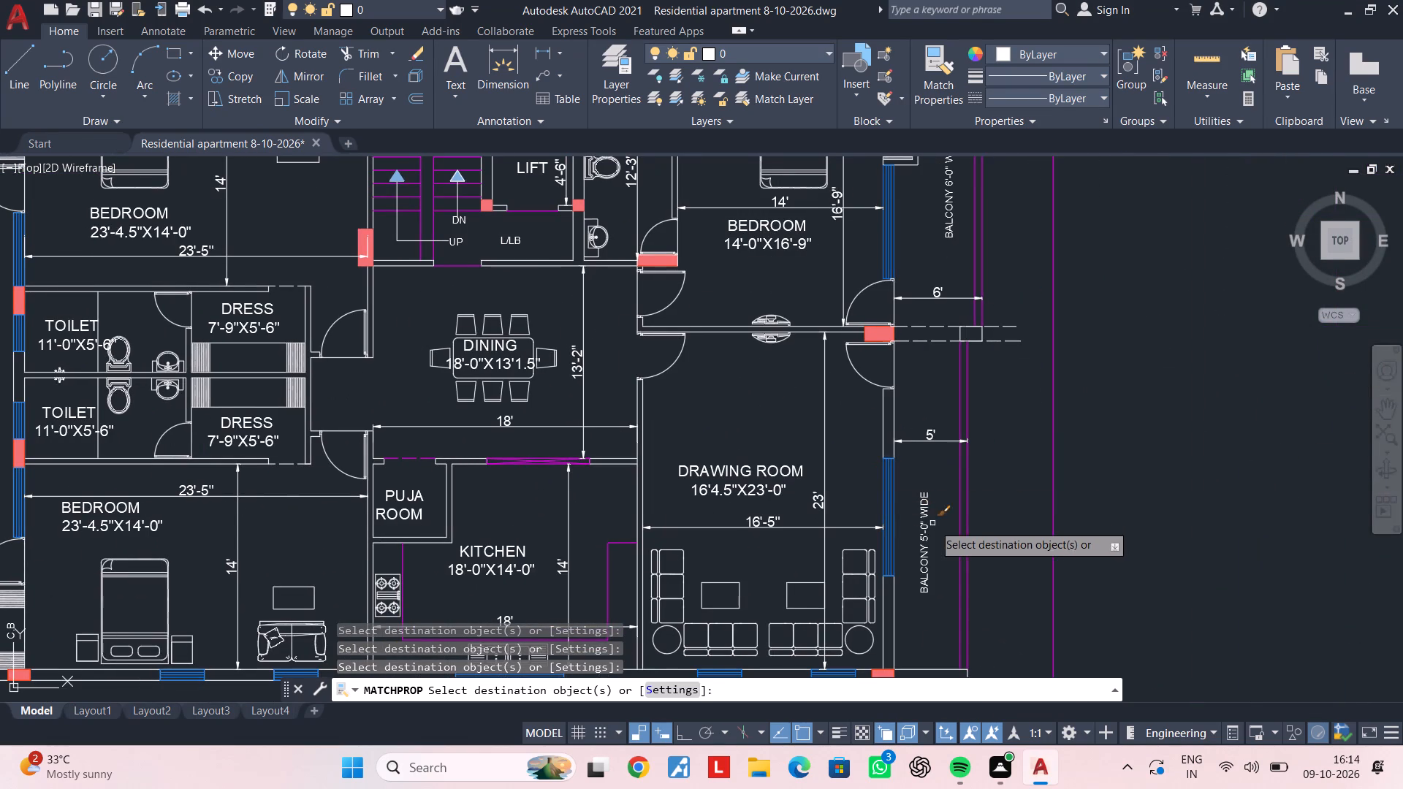
left_click(923, 525)
middle_click_drag(929, 488, 894, 647)
left_click(909, 373)
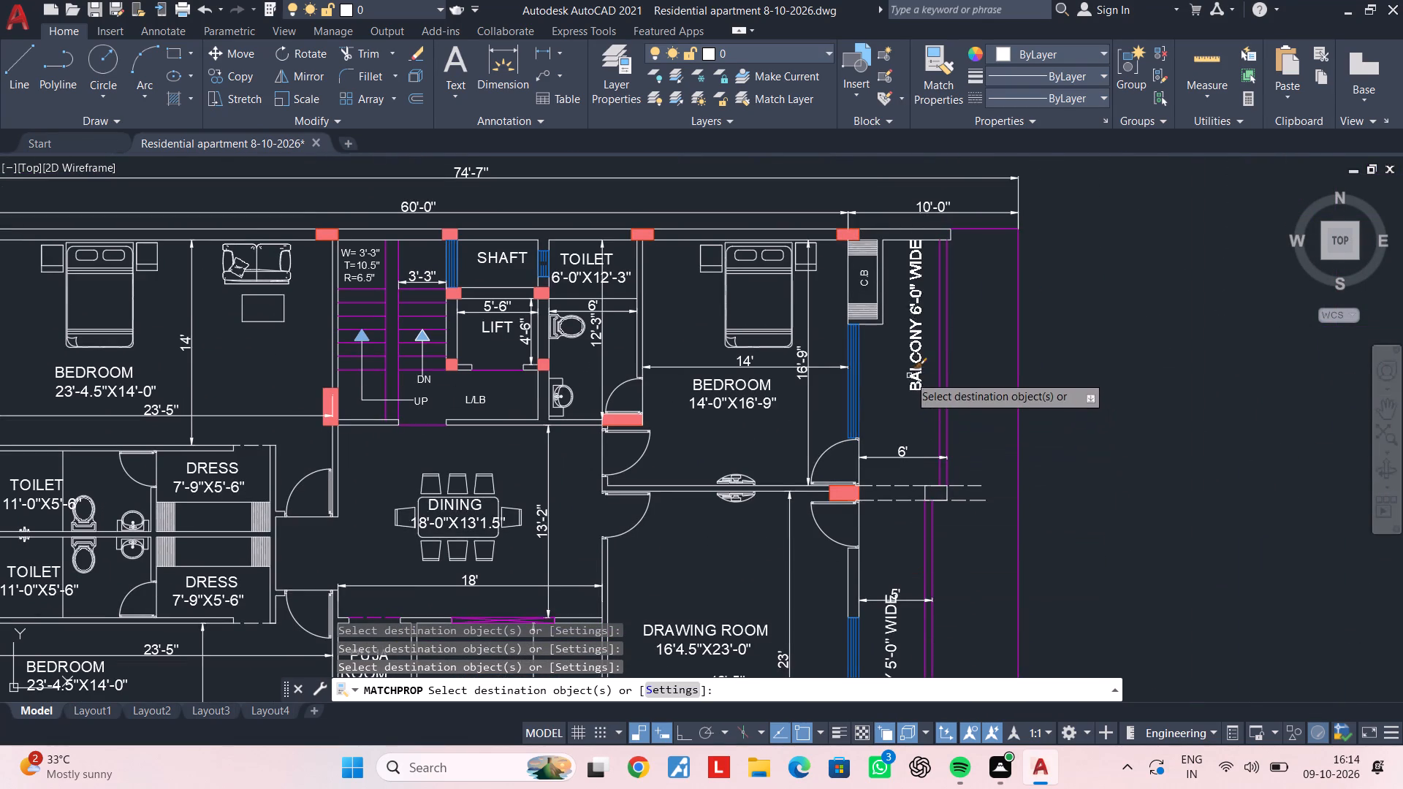
scroll(924, 417, "down", 3)
middle_click_drag(927, 425, 791, 407)
key("Escape")
key("Escape")
Move the third floor plan's BALCONY 6'-0" WIDE label slightly down within its balcony strip.
scroll(788, 394, "up", 4)
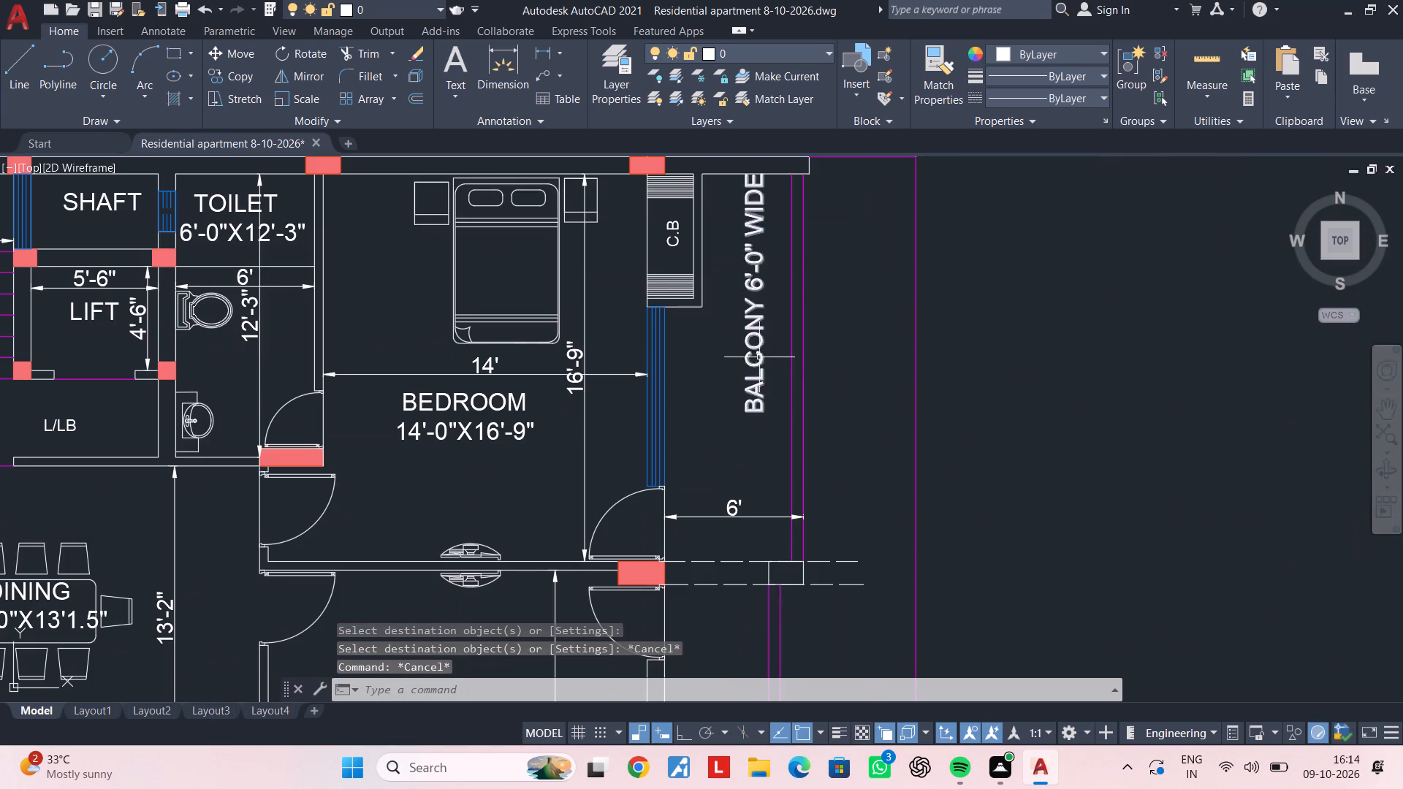
left_click(758, 357)
type("M")
key("space")
left_click(758, 357)
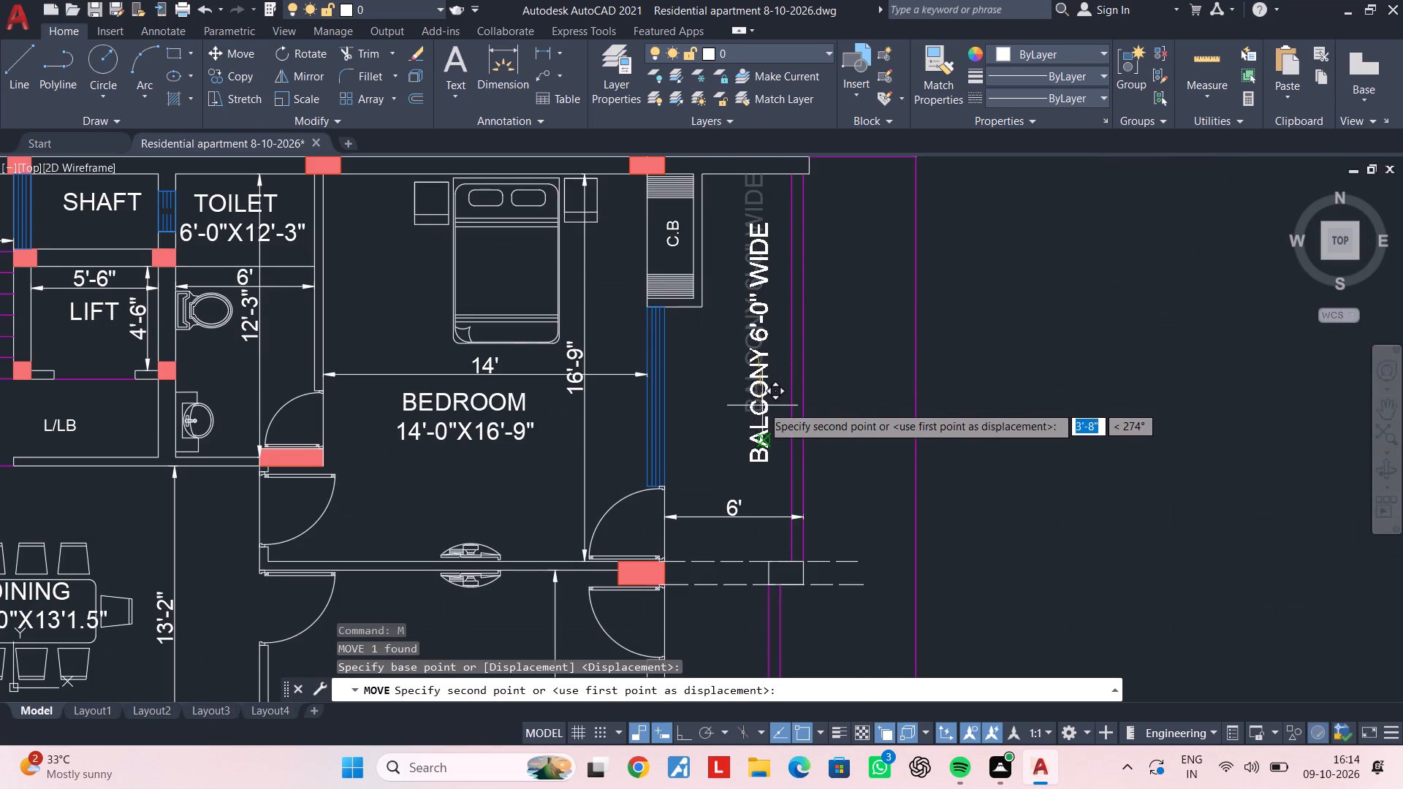
left_click(762, 405)
Move the third floor plan's BALCONY 5'-0" WIDE label down, clear of the 5' dimension.
middle_click_drag(766, 423, 720, 164)
scroll(731, 367, "down", 1)
middle_click_drag(731, 367, 752, 221)
left_click(721, 408)
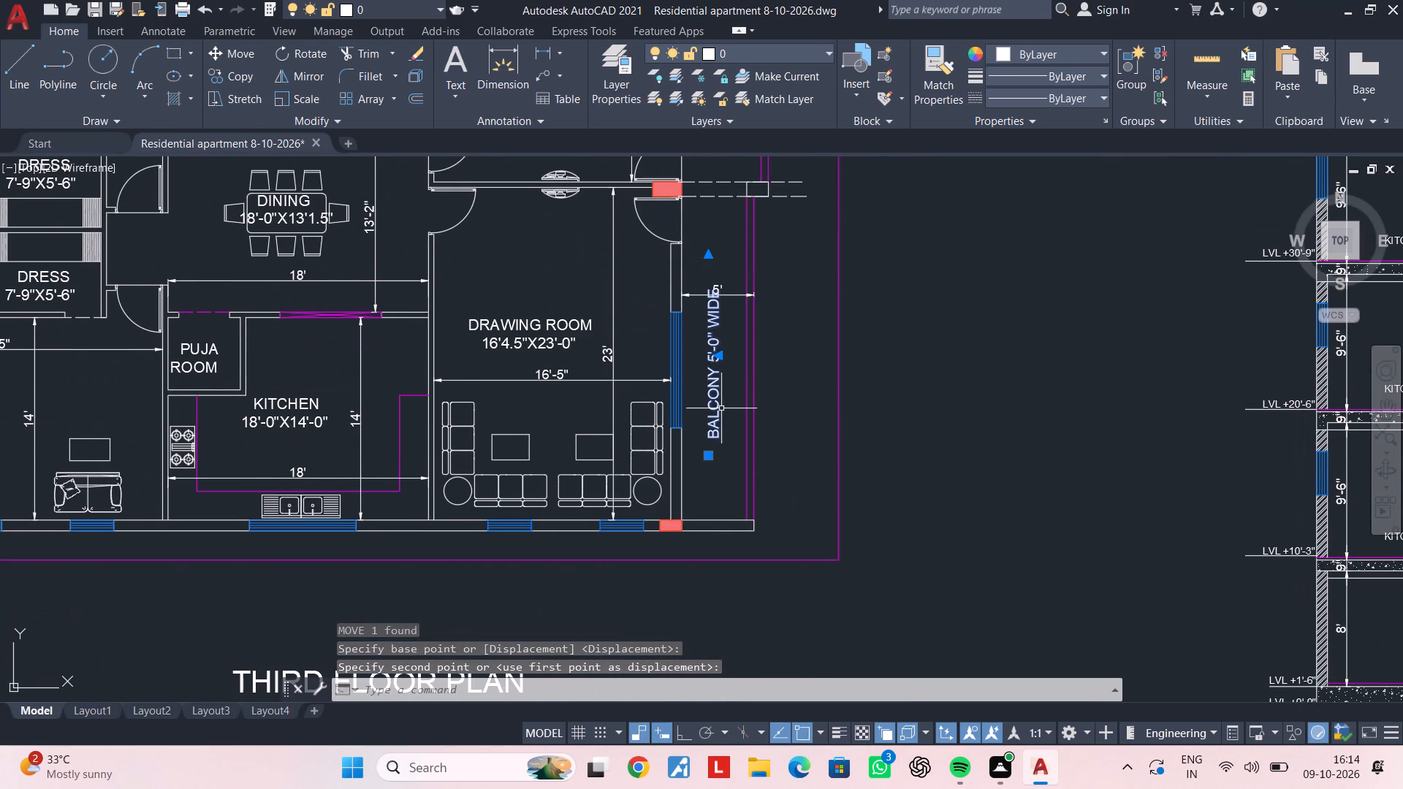
type("M")
key("space")
left_click(720, 408)
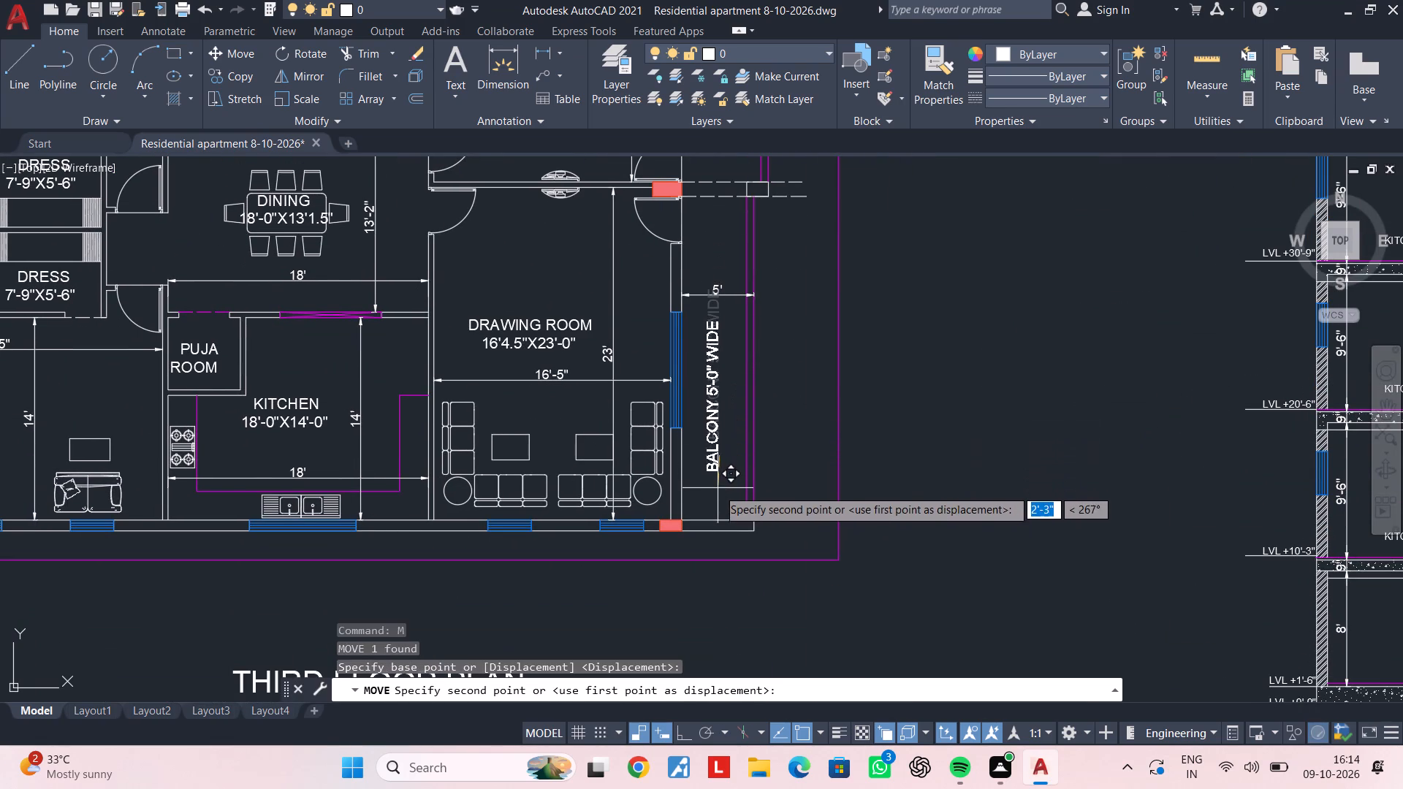
left_click(718, 493)
Move the second floor plan's BALCONY 4'-0" WIDE label down, clear of the 4' dimension.
scroll(672, 477, "down", 2)
middle_click_drag(745, 477, 891, 481)
middle_click_drag(522, 455, 872, 456)
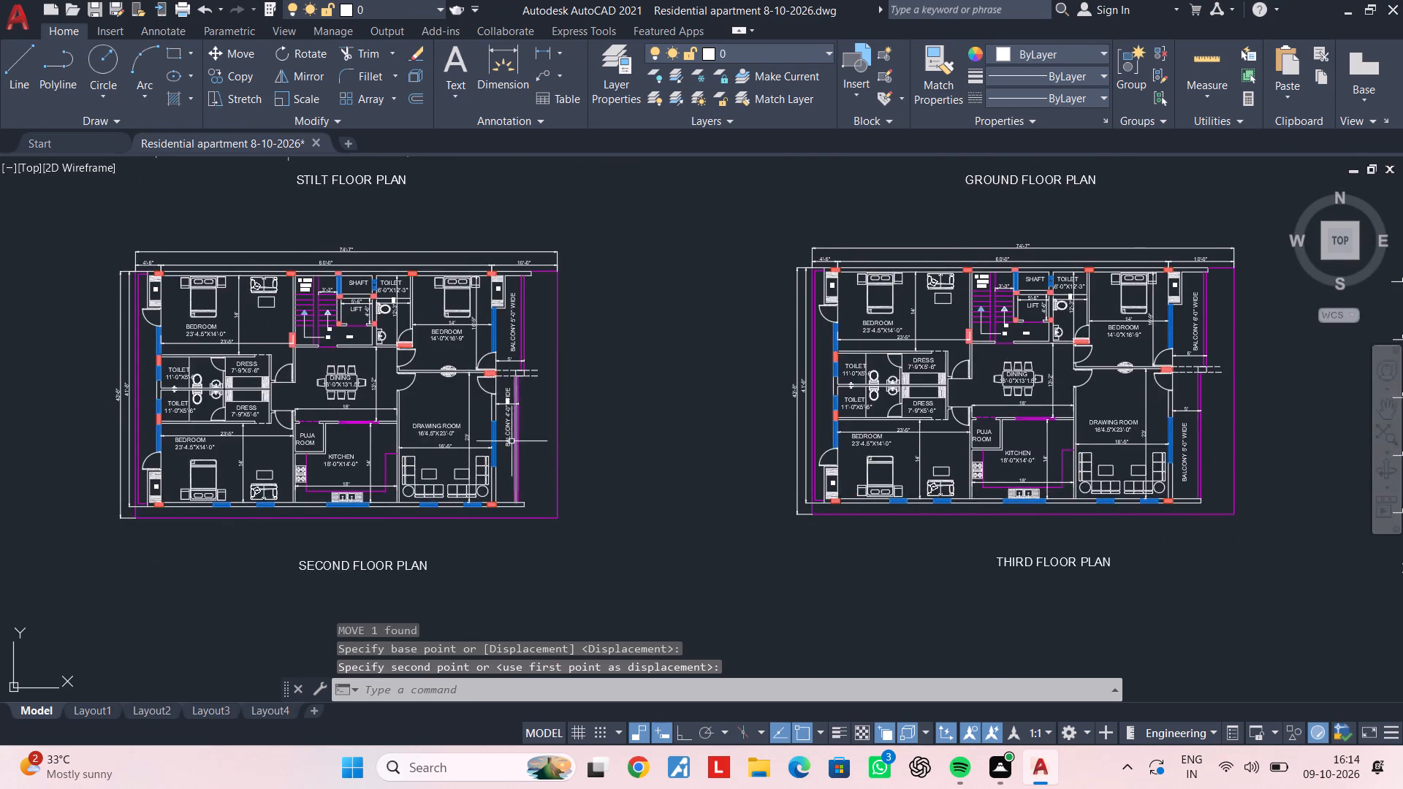
scroll(512, 437, "up", 2)
left_click(499, 422)
type("M")
key("space")
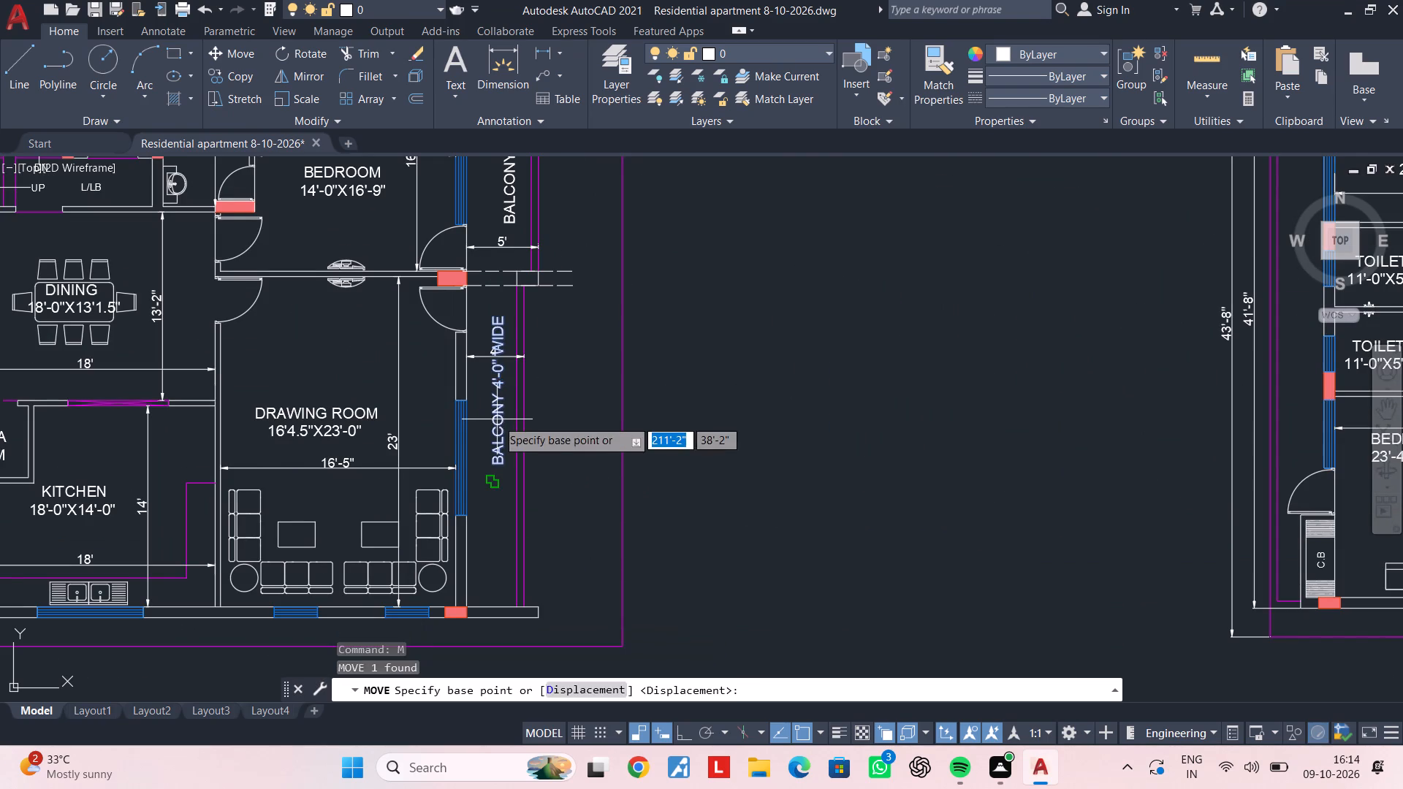
left_click(497, 419)
left_click(493, 543)
middle_click_drag(500, 464, 510, 691)
scroll(509, 687, "up", 1)
key("Escape")
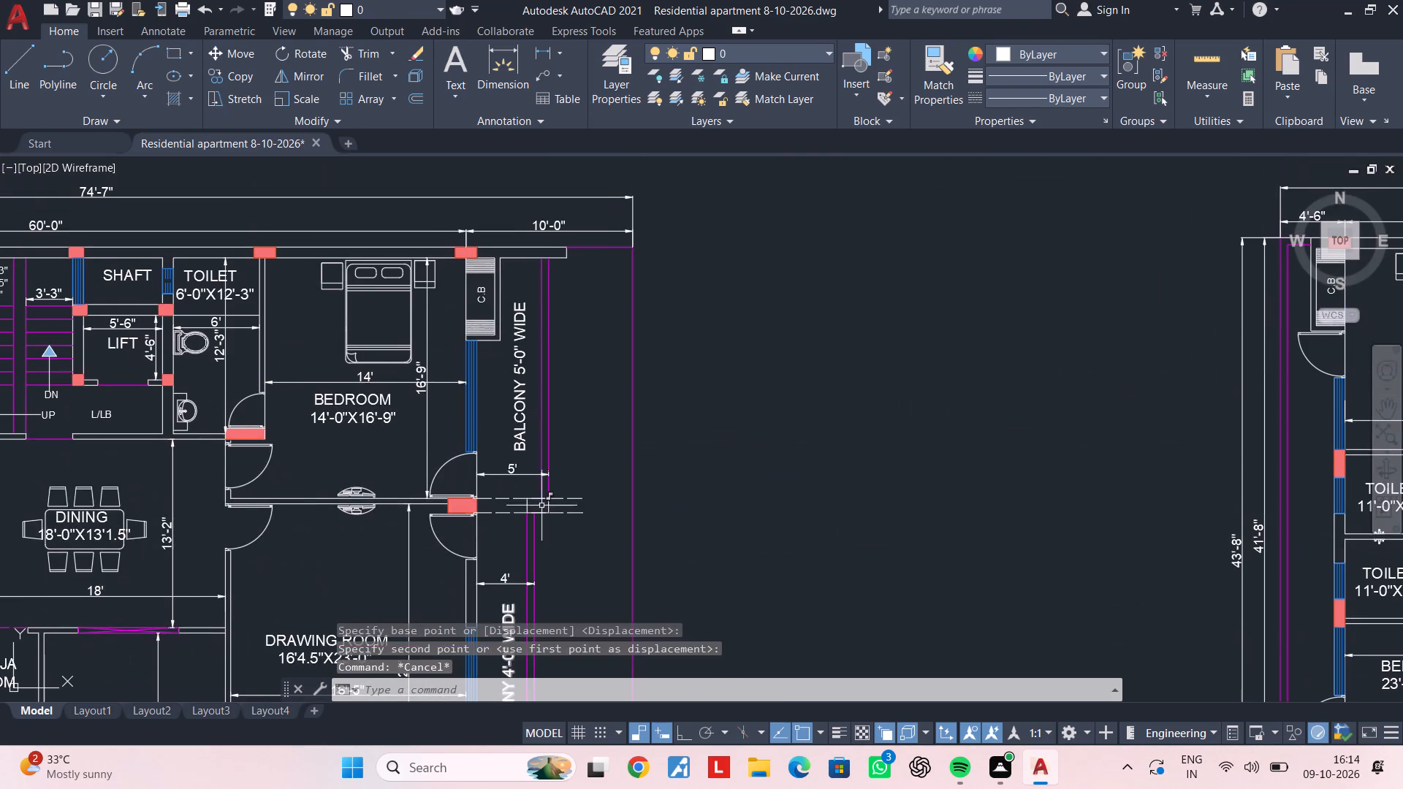
key("Escape")
key("Escape")
Save the drawing.
scroll(527, 427, "down", 3)
middle_click_drag(530, 428, 695, 381)
key("ctrl+s")
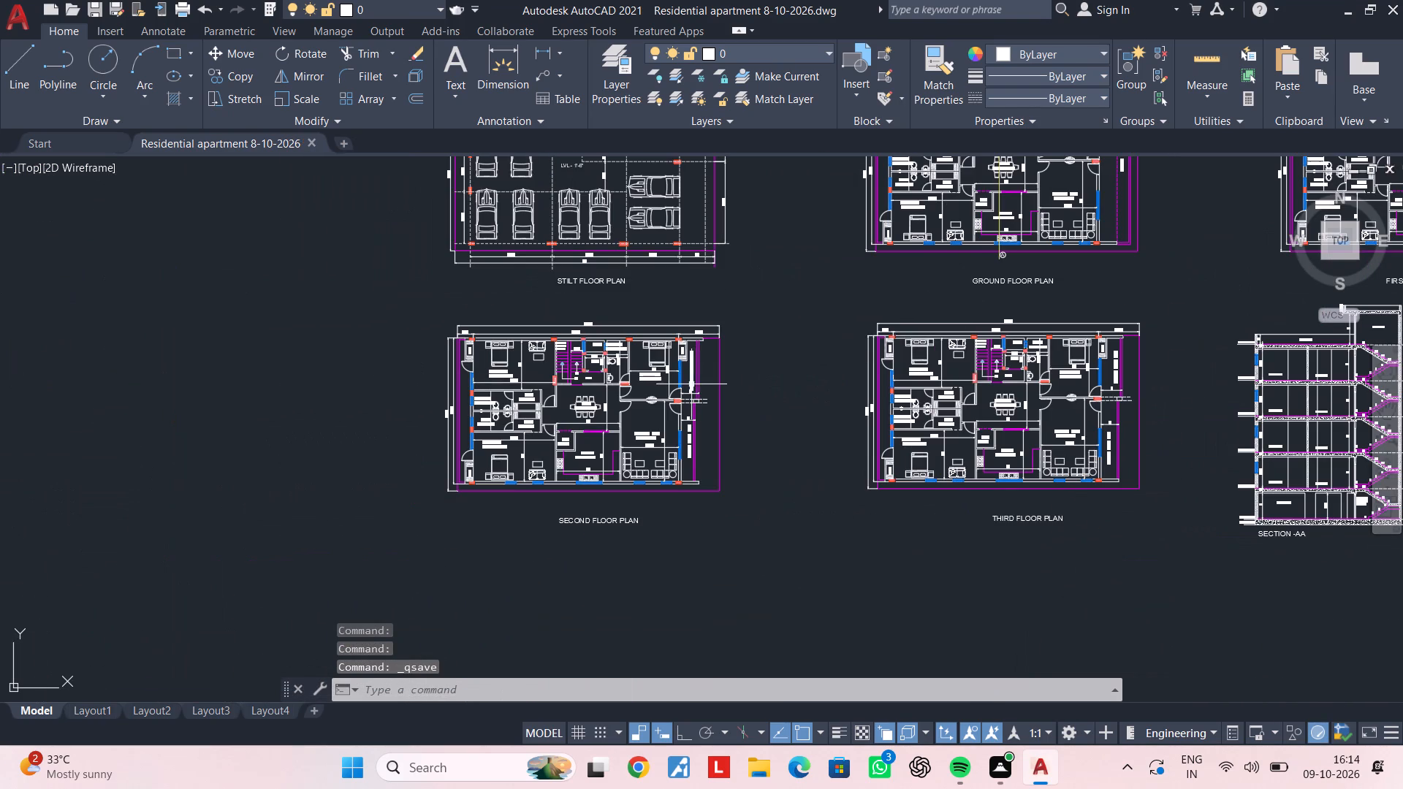
key("ctrl+s")
Start a plot and define its area as a window enclosing all floor plans, the section and the elevation.
scroll(700, 388, "down", 2)
middle_click_drag(710, 391, 582, 425)
key("ctrl+p")
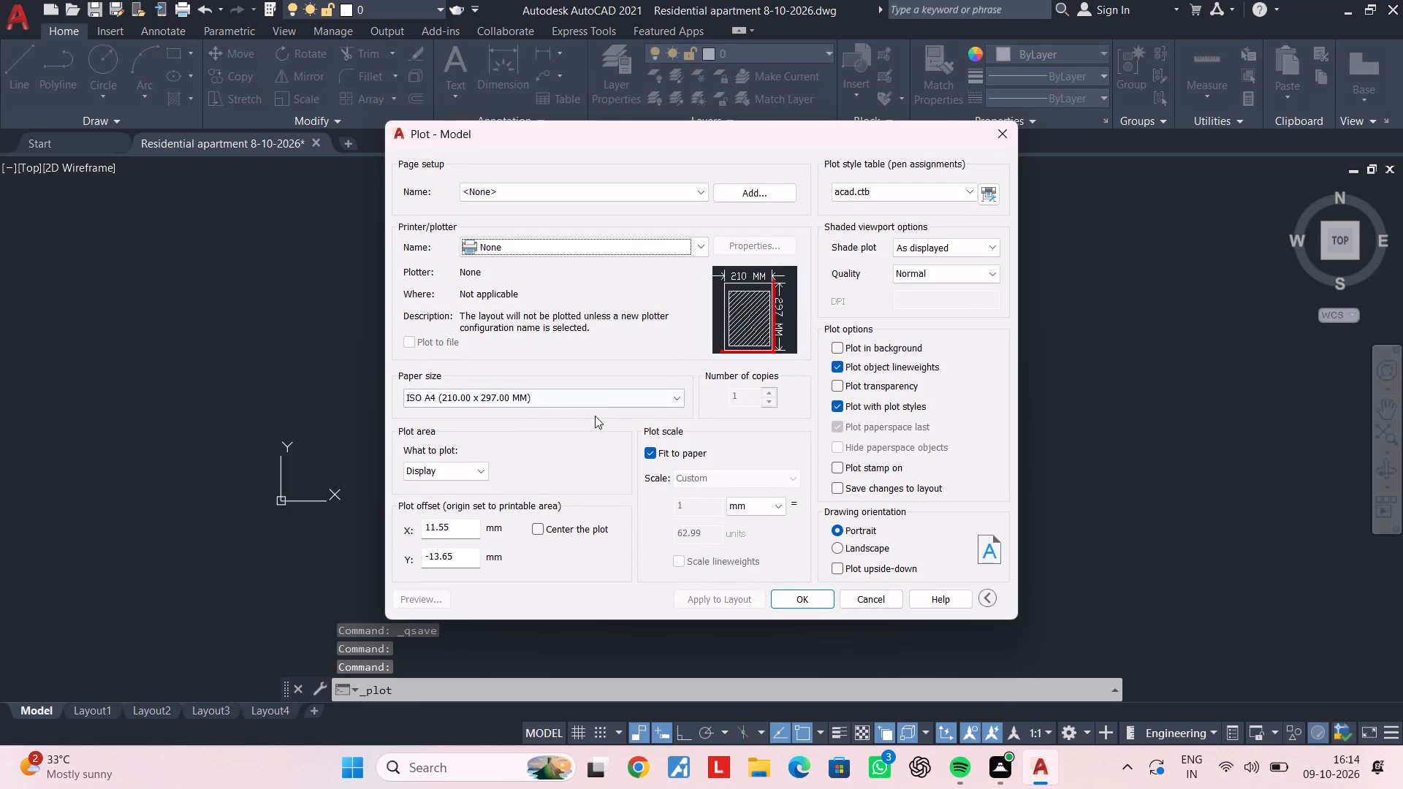
left_click(484, 470)
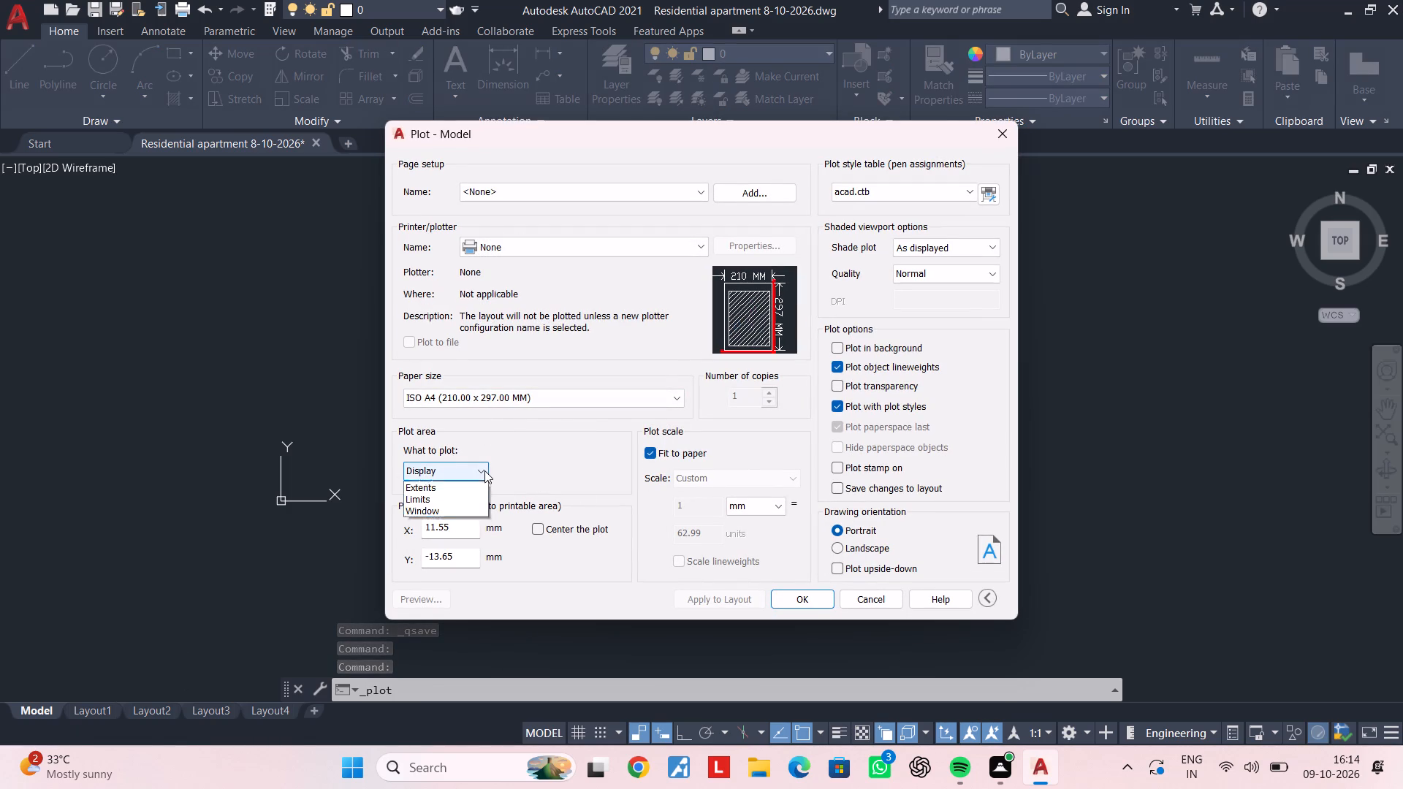
left_click(462, 519)
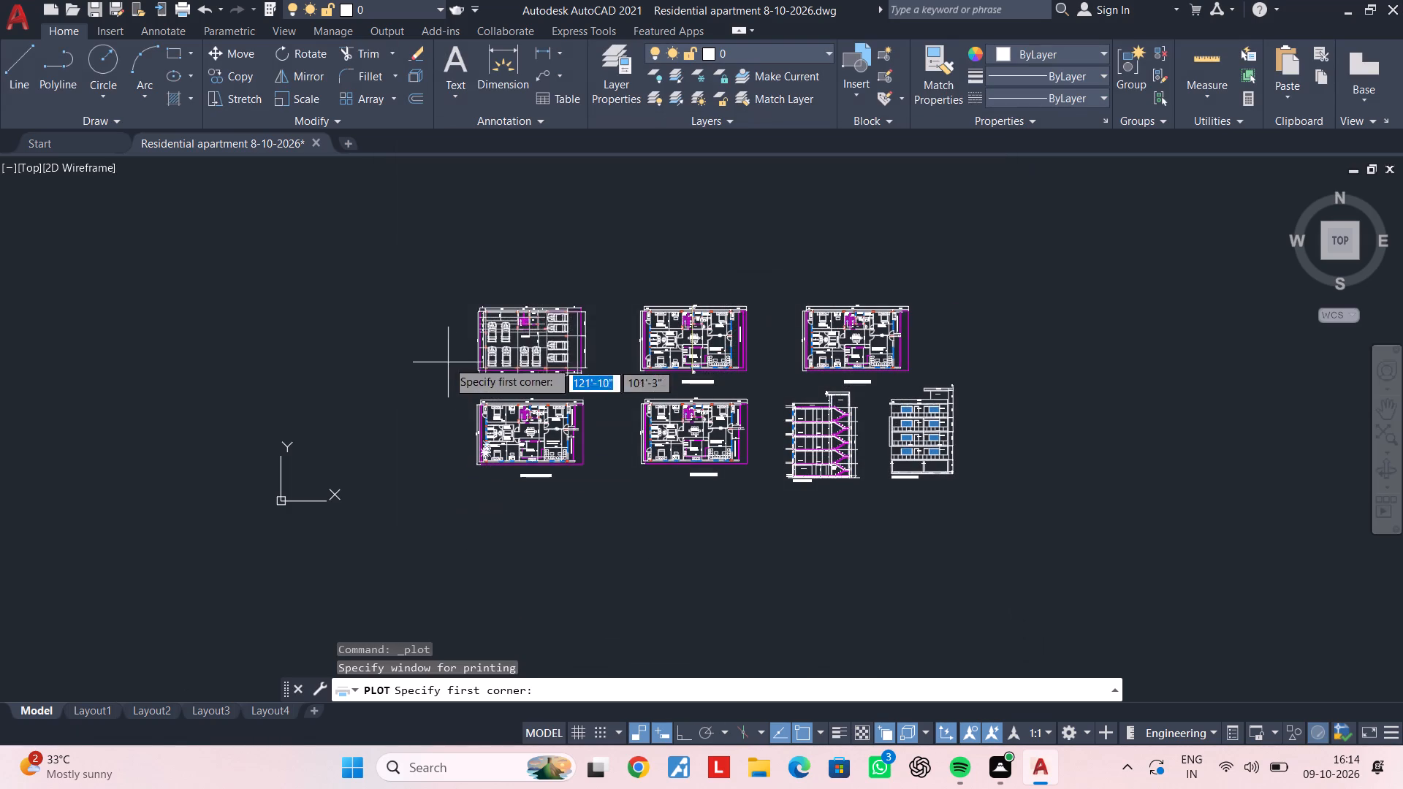
left_click(415, 275)
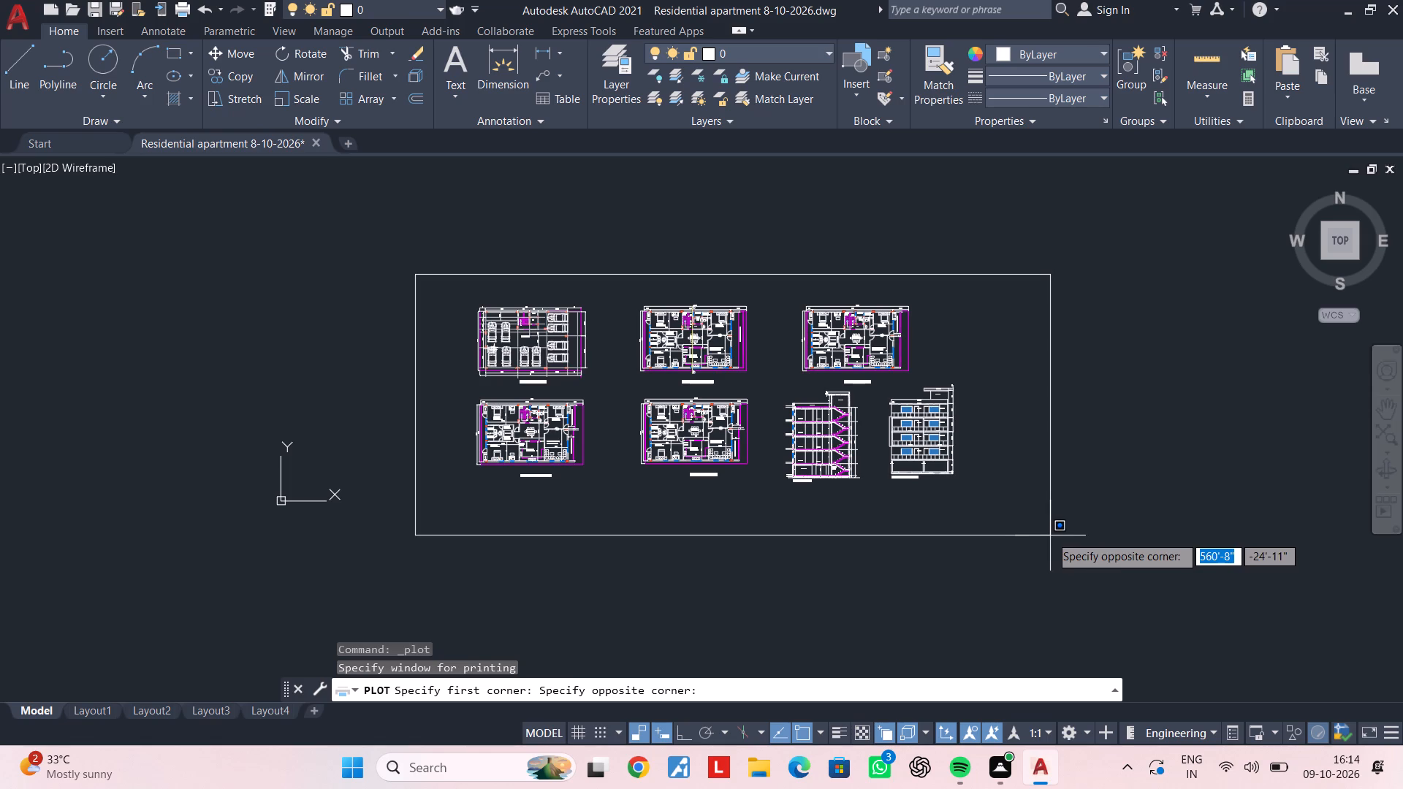
left_click(1050, 535)
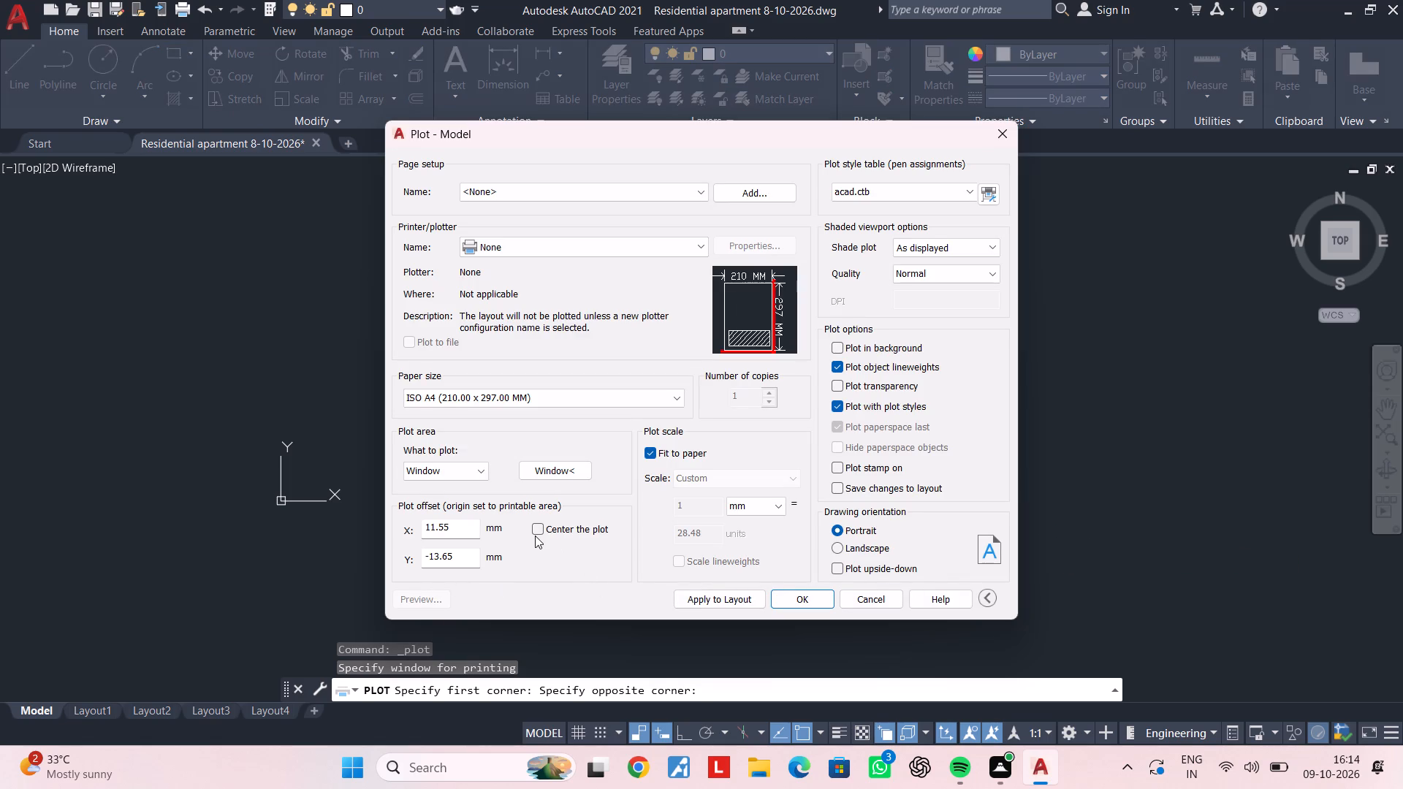
Configure a centred plot using the DWG To PDF.pc3 plotter with the plot style table set to None.
left_click(547, 533)
left_click(432, 597)
left_click(430, 597)
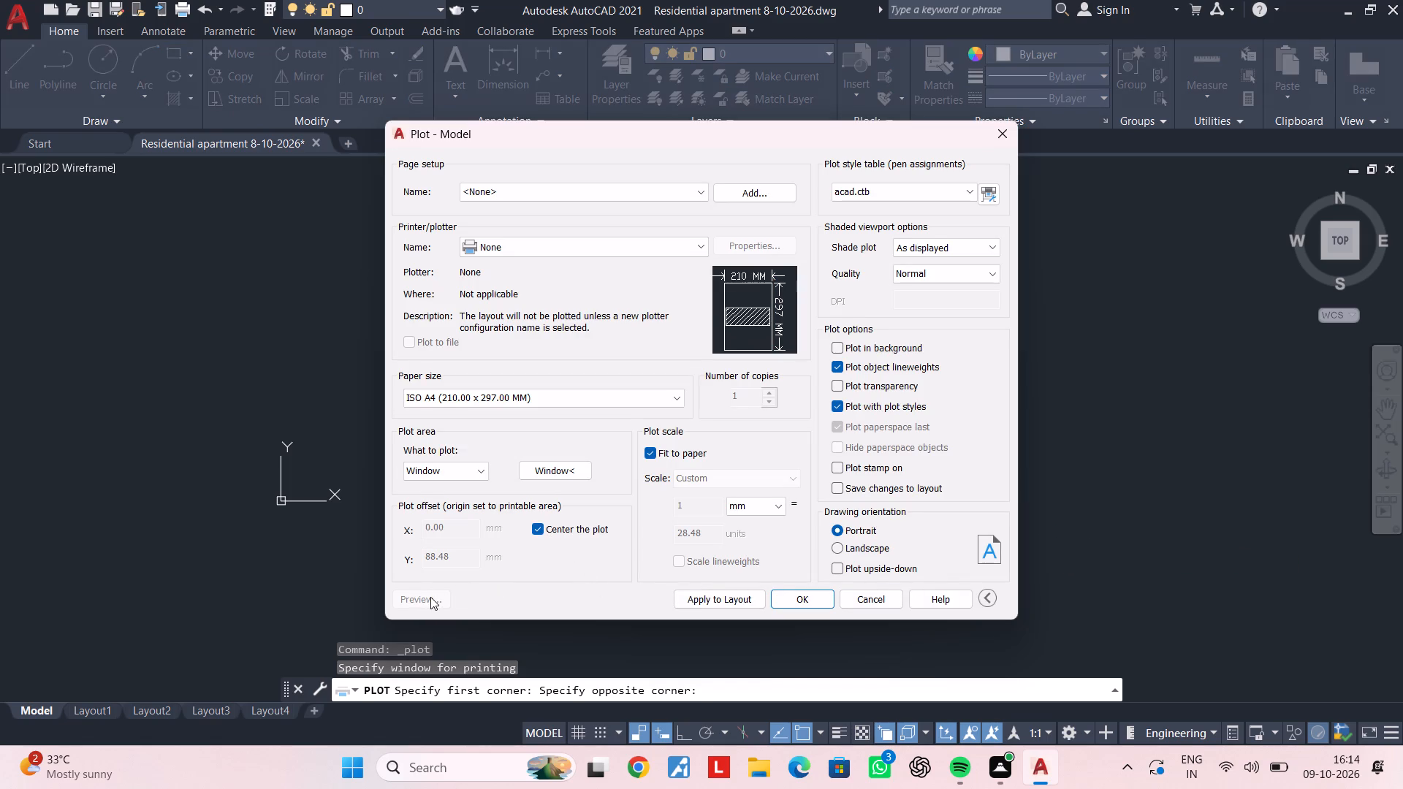
left_click(637, 243)
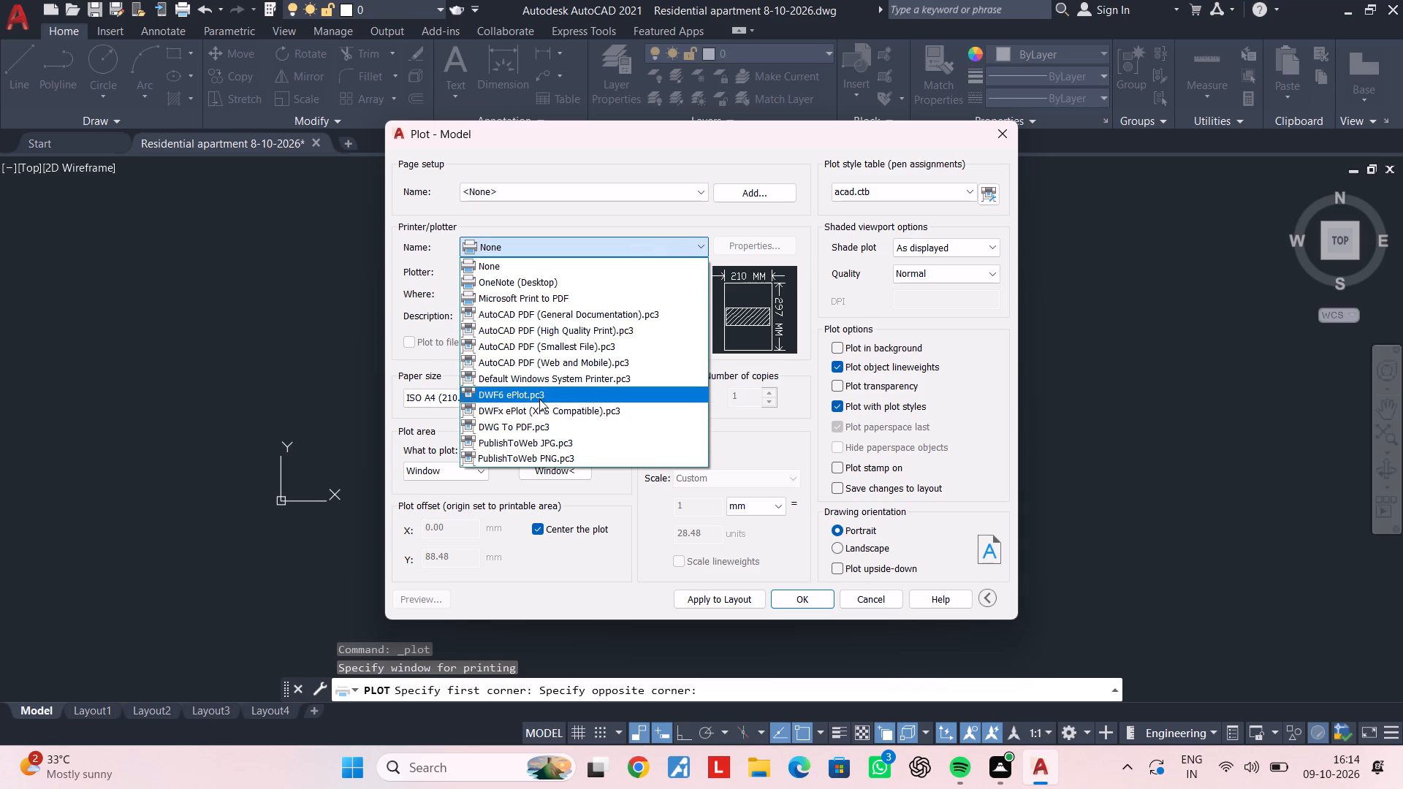
left_click(541, 424)
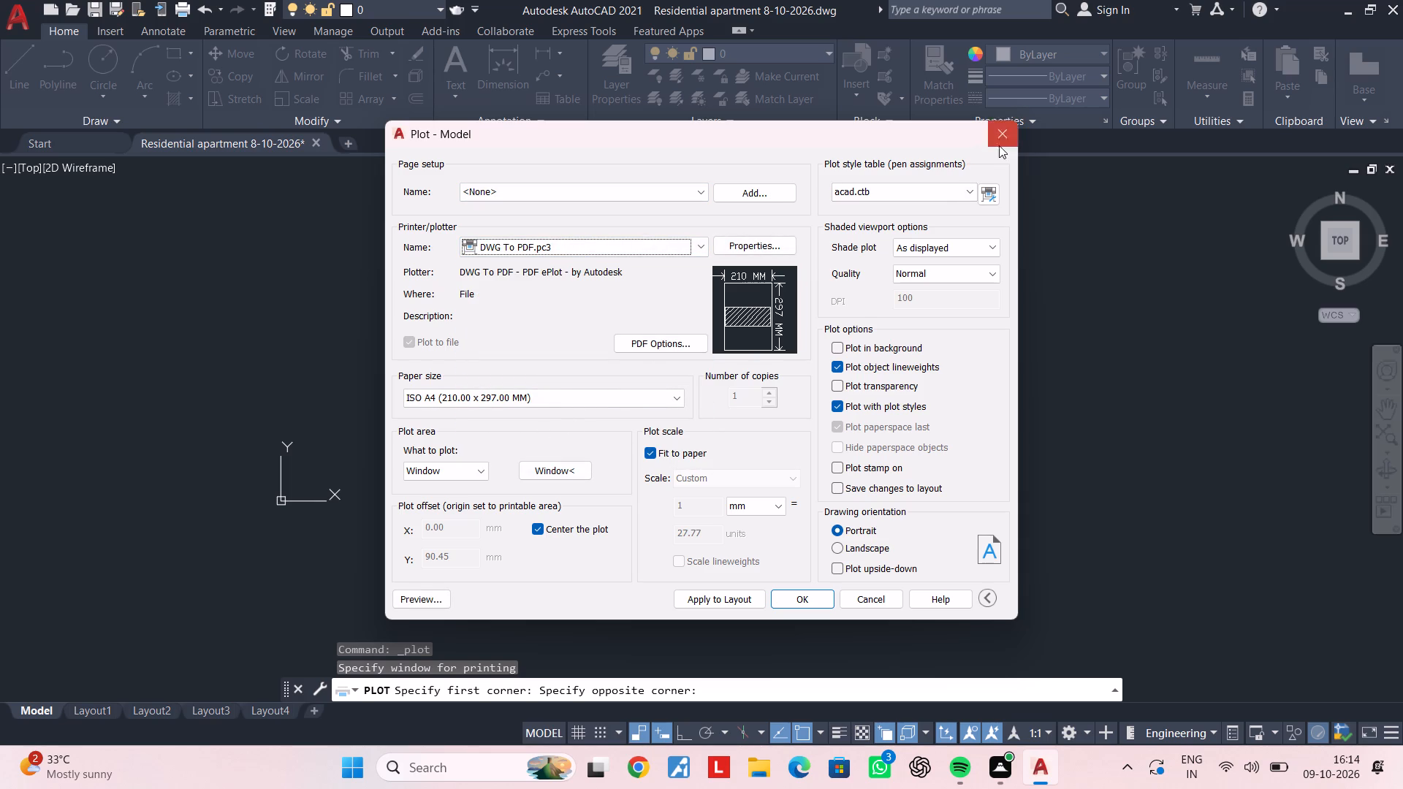
left_click(951, 187)
left_click(913, 207)
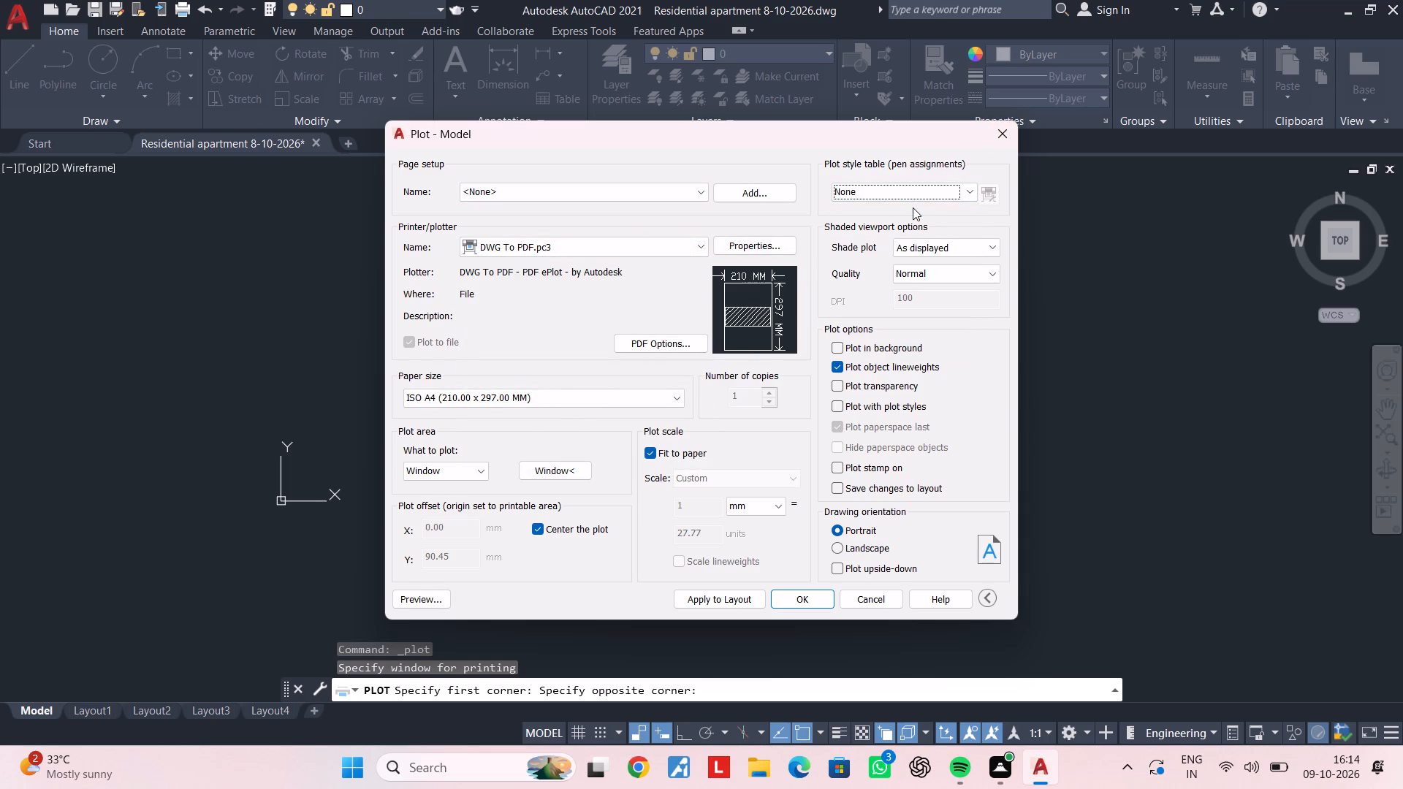
Preview the plot, inspect the line thickness of the section and elevation, and return to the plot settings.
left_click(425, 592)
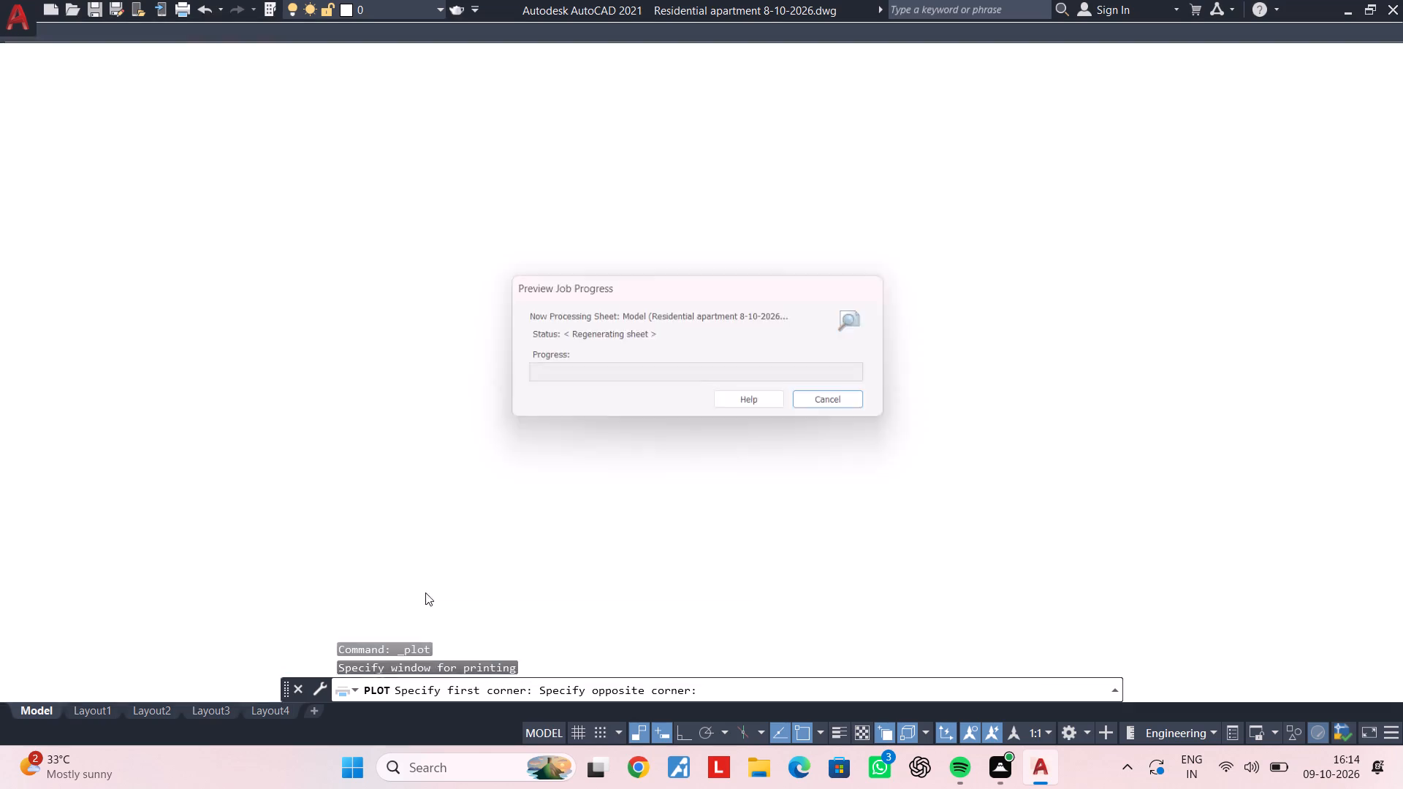
scroll(831, 406, "up", 4)
scroll(758, 465, "up", 3)
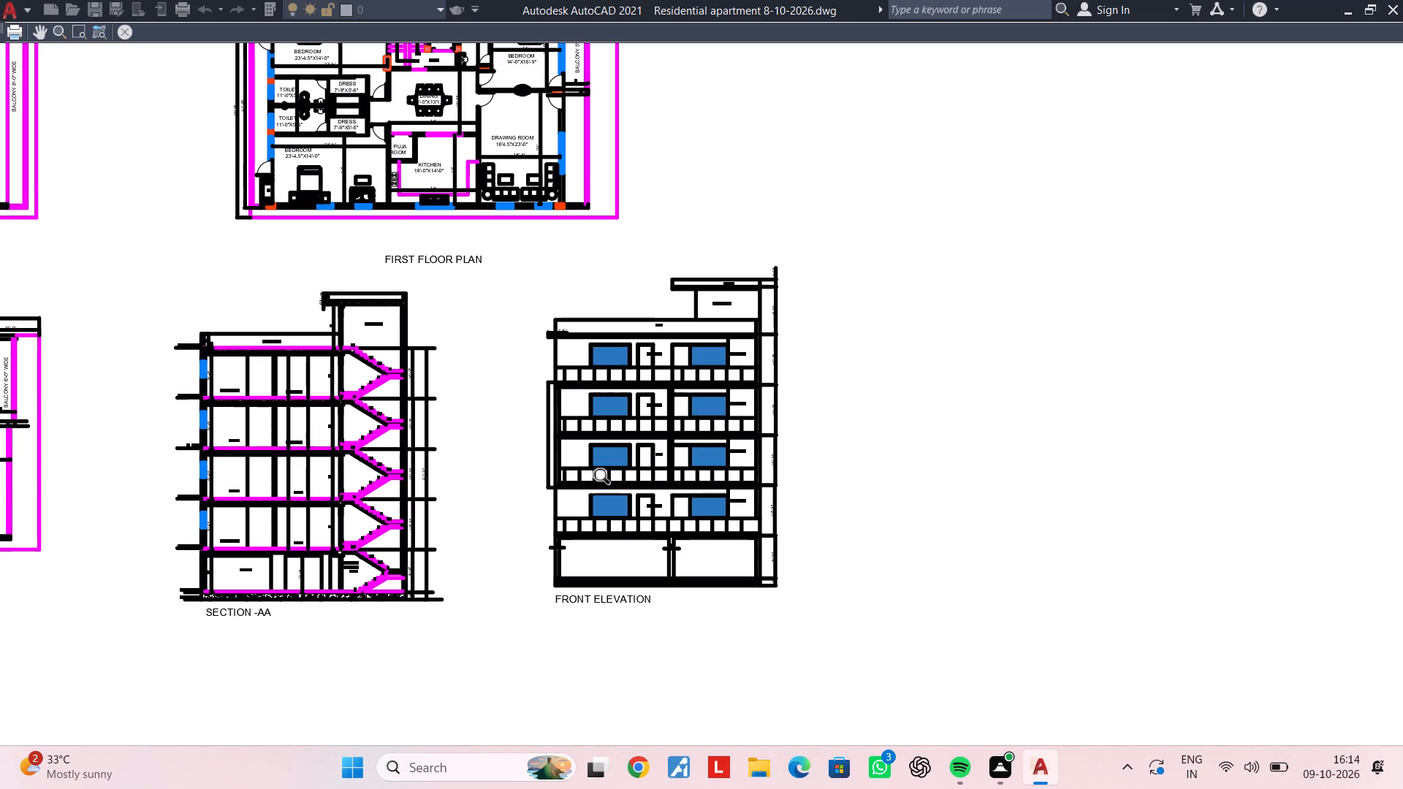
scroll(598, 479, "down", 3)
key("Escape")
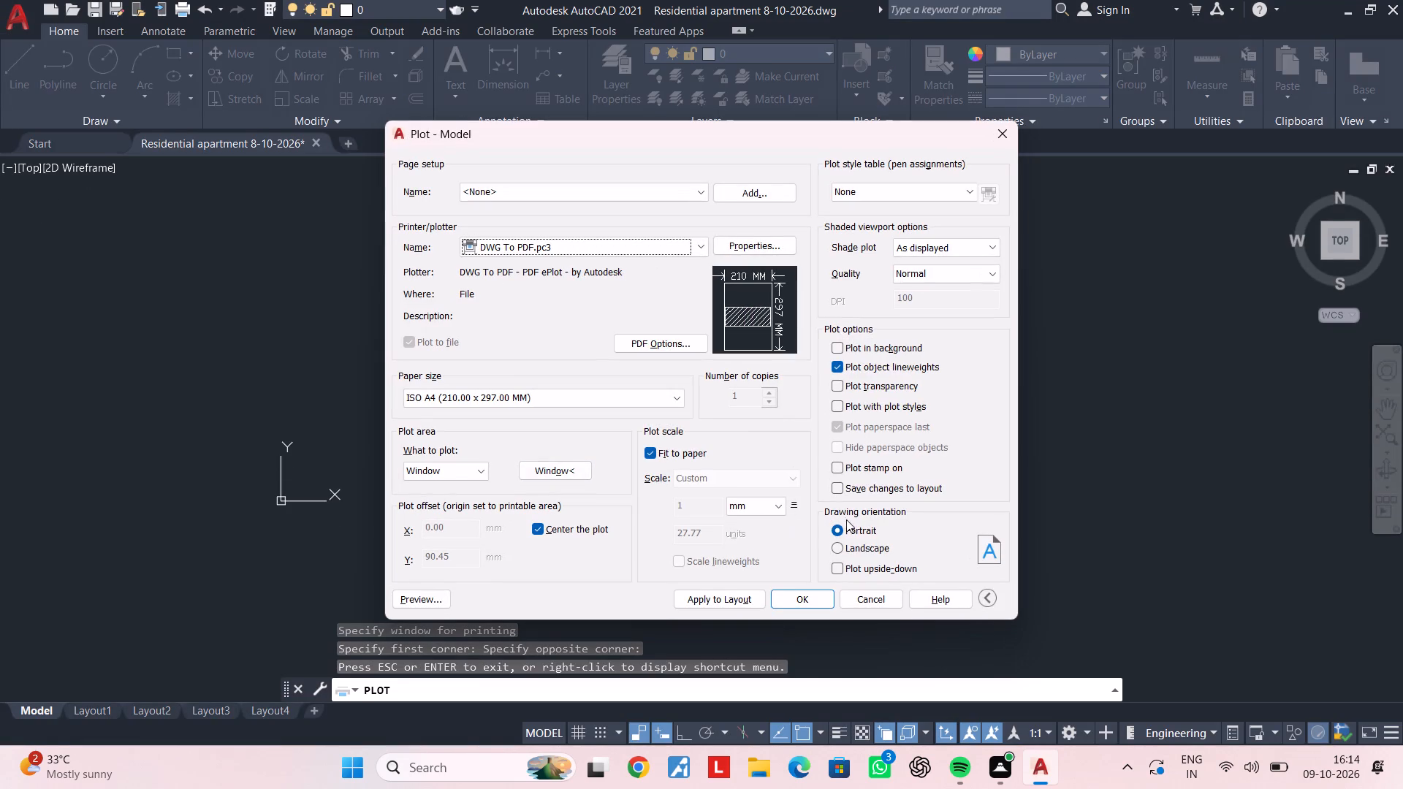
Configure the plot with object lineweights off, transparency on and landscape orientation.
left_click(836, 365)
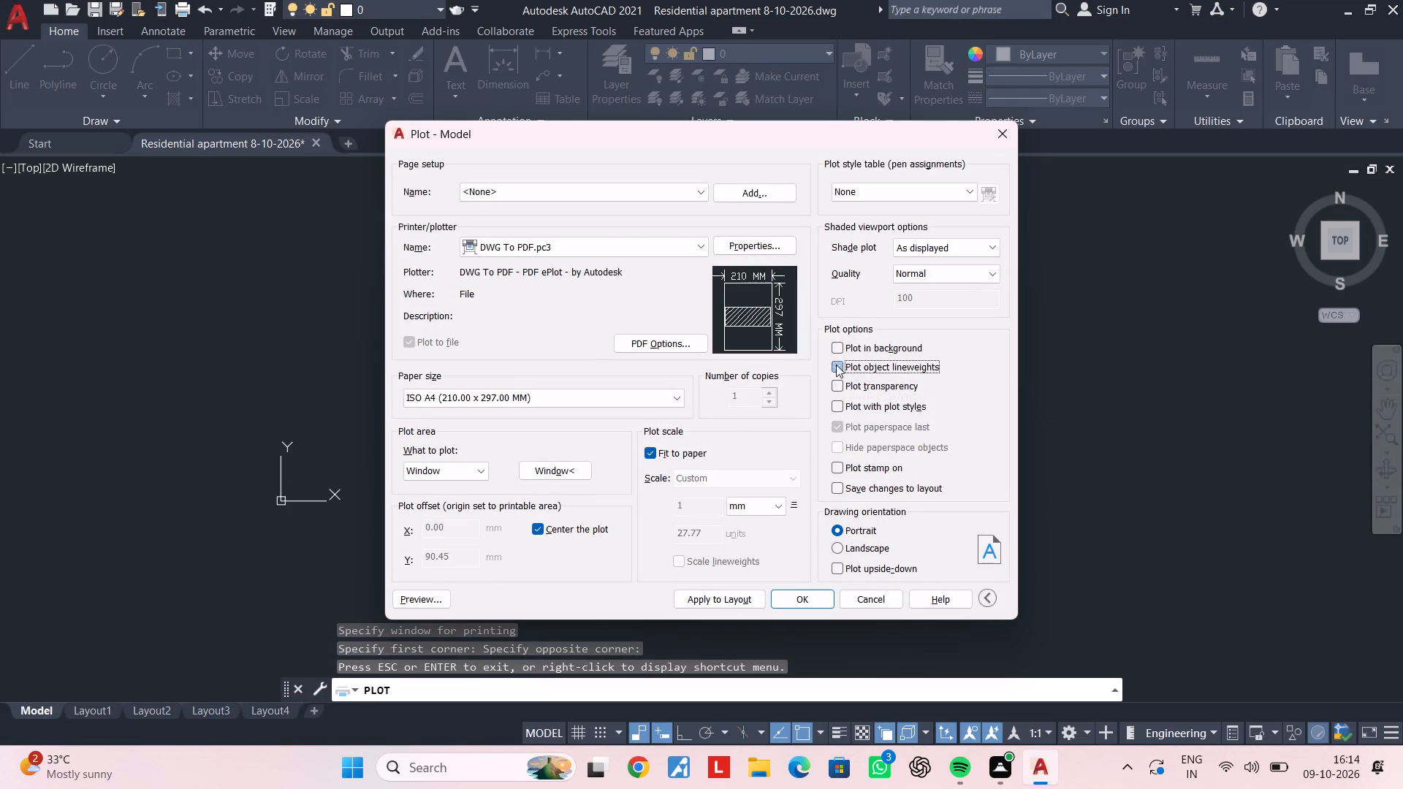
left_click(836, 383)
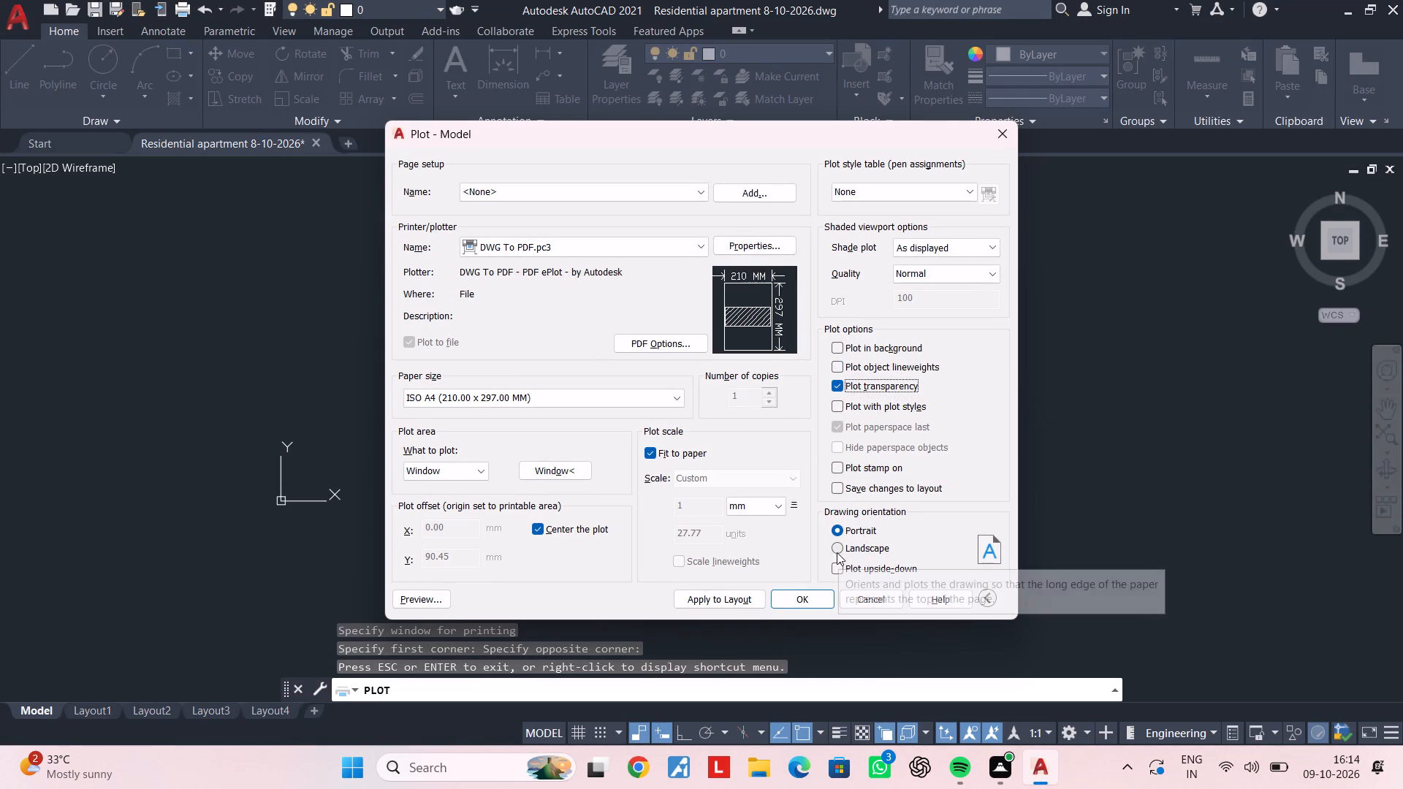
left_click(837, 550)
Preview the plot, examine the third floor plan, Section-AA and front elevation, and leave the plot.
left_click(416, 597)
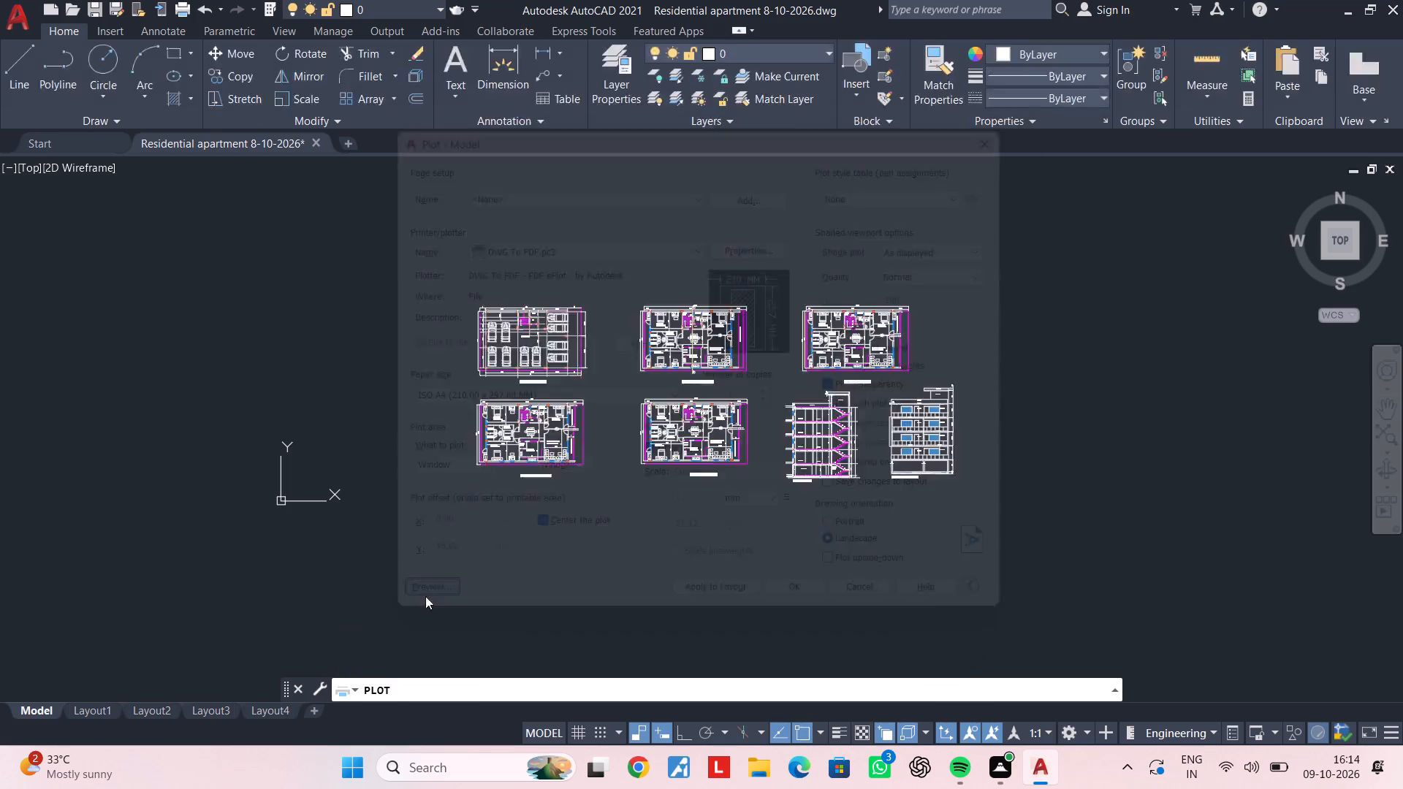
scroll(658, 445, "up", 4)
scroll(724, 449, "up", 3)
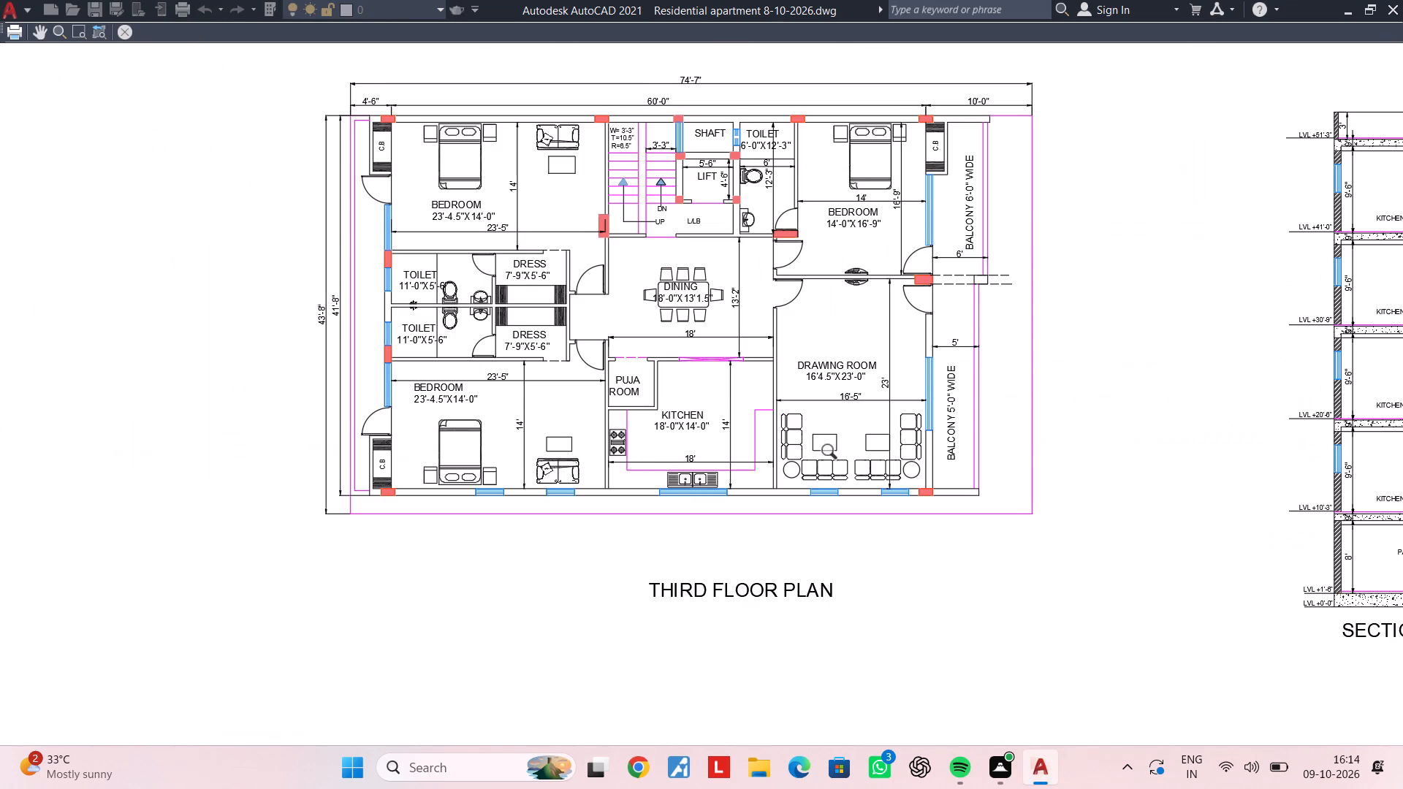
middle_click_drag(832, 453, 583, 530)
middle_click_drag(953, 523, 802, 529)
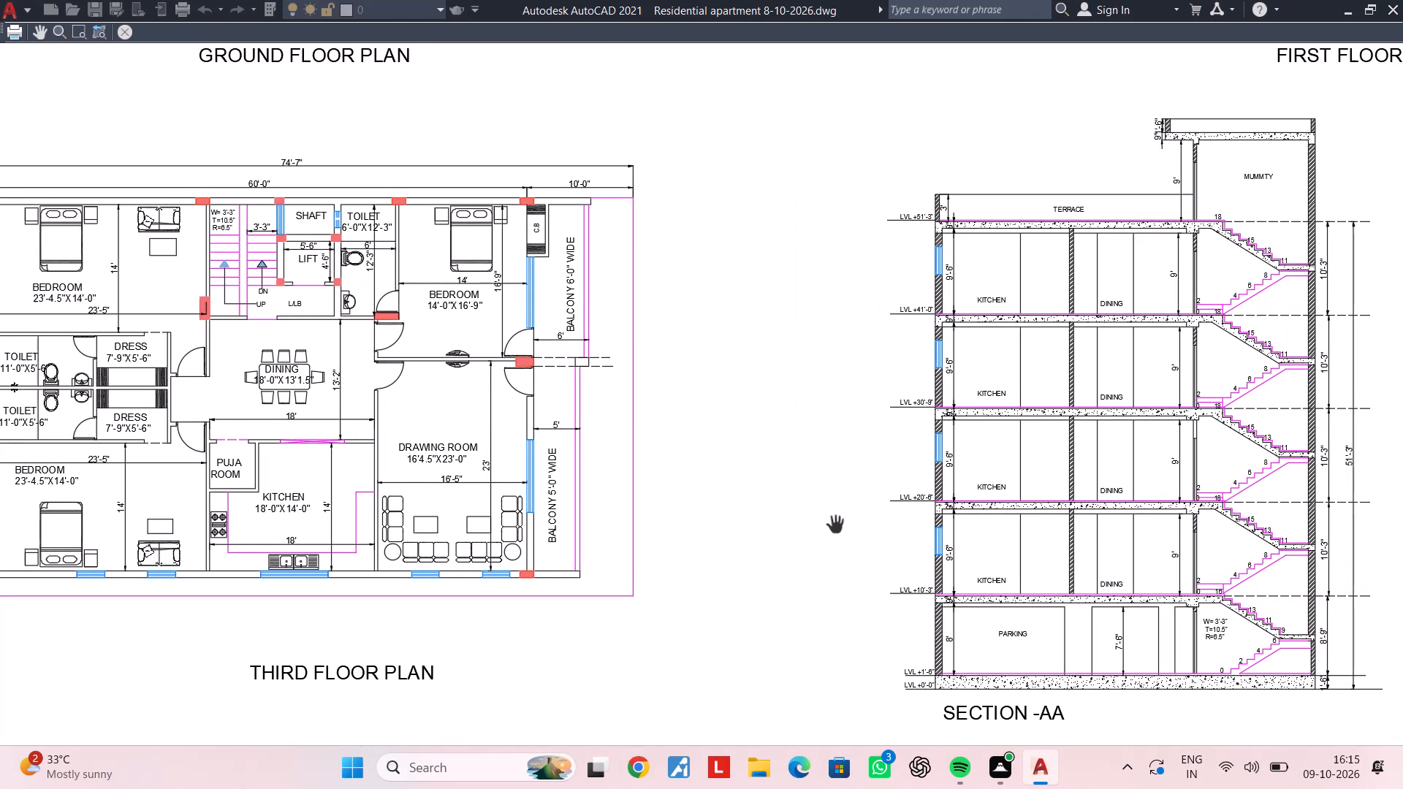
middle_click_drag(1057, 557, 851, 583)
scroll(1008, 569, "up", 2)
middle_click_drag(1024, 570, 913, 477)
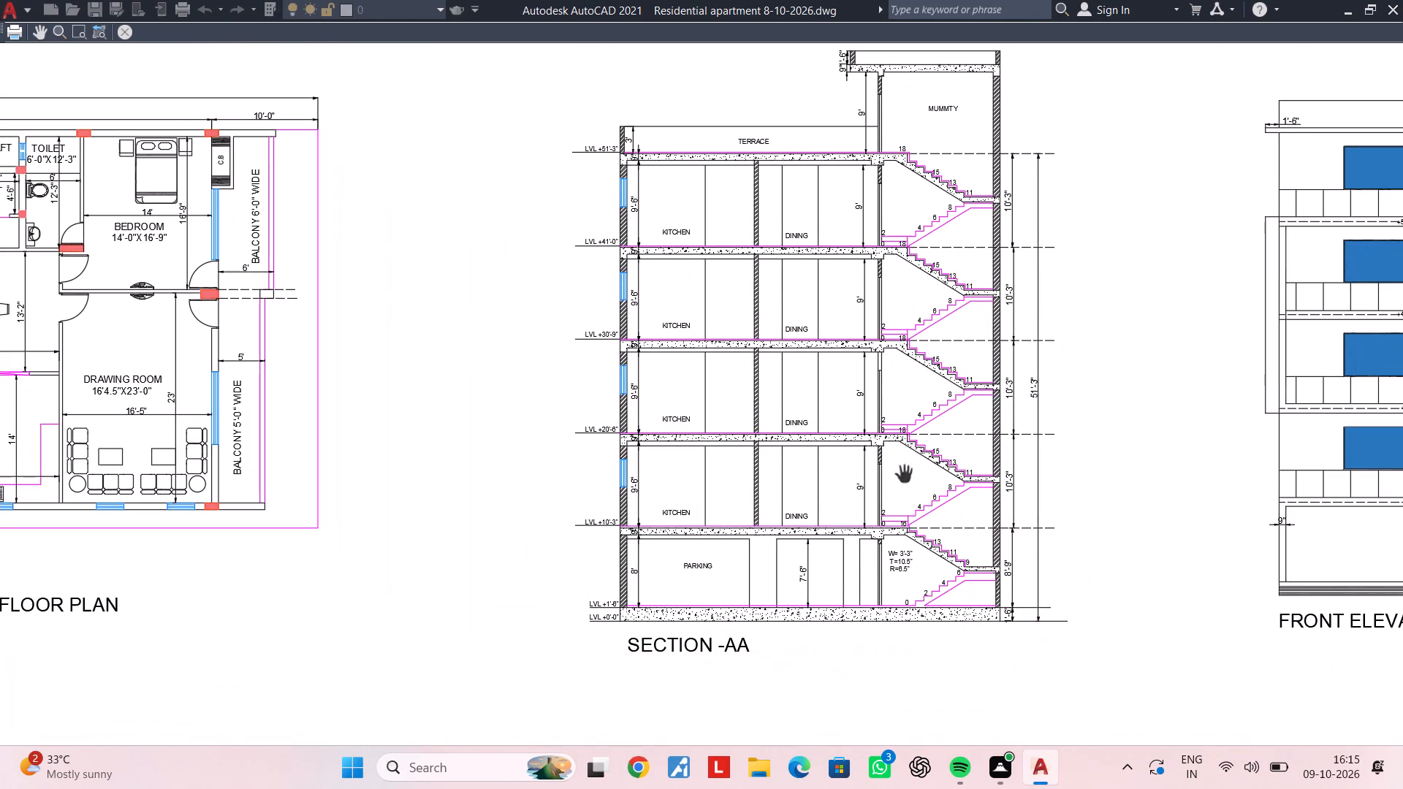
scroll(723, 538, "up", 3)
middle_click_drag(1117, 502, 581, 500)
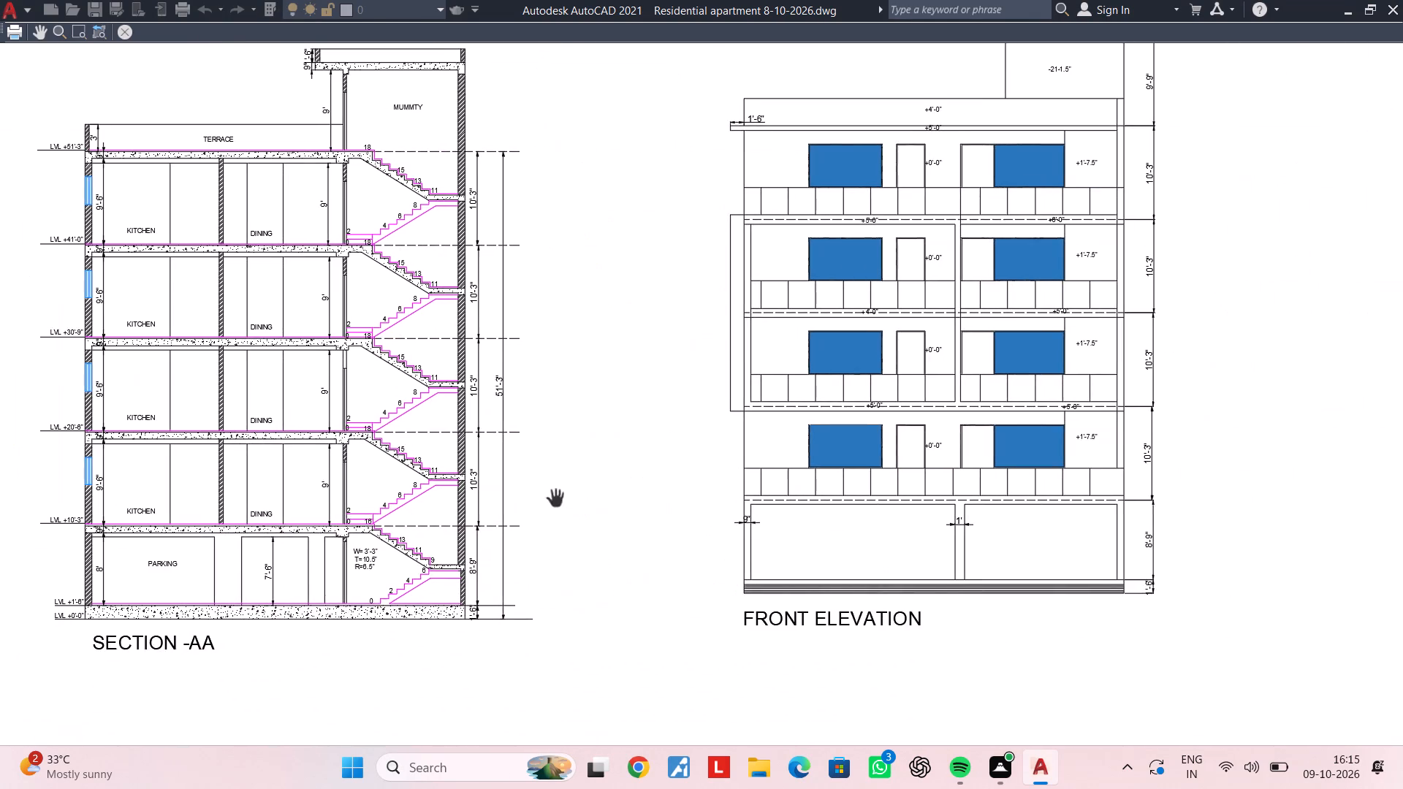
middle_click_drag(833, 523, 780, 546)
middle_click_drag(616, 541, 978, 536)
middle_click_drag(710, 522, 892, 524)
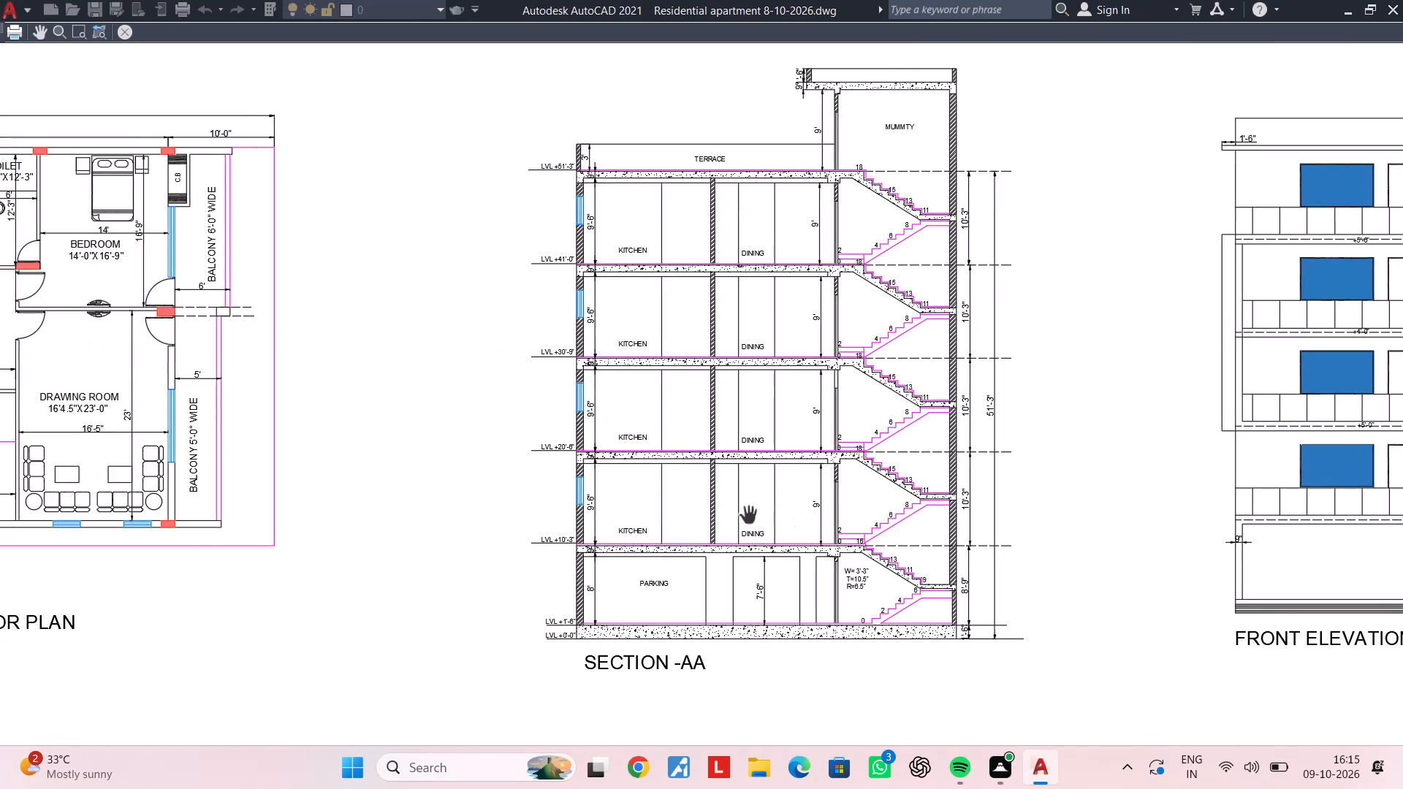
key("Escape")
key("Escape")
Match the section's PARKING label and the KITCHEN and DINING labels above LVL +10'-3" to the third floor plan's DRAWING ROOM text.
scroll(849, 451, "up", 3)
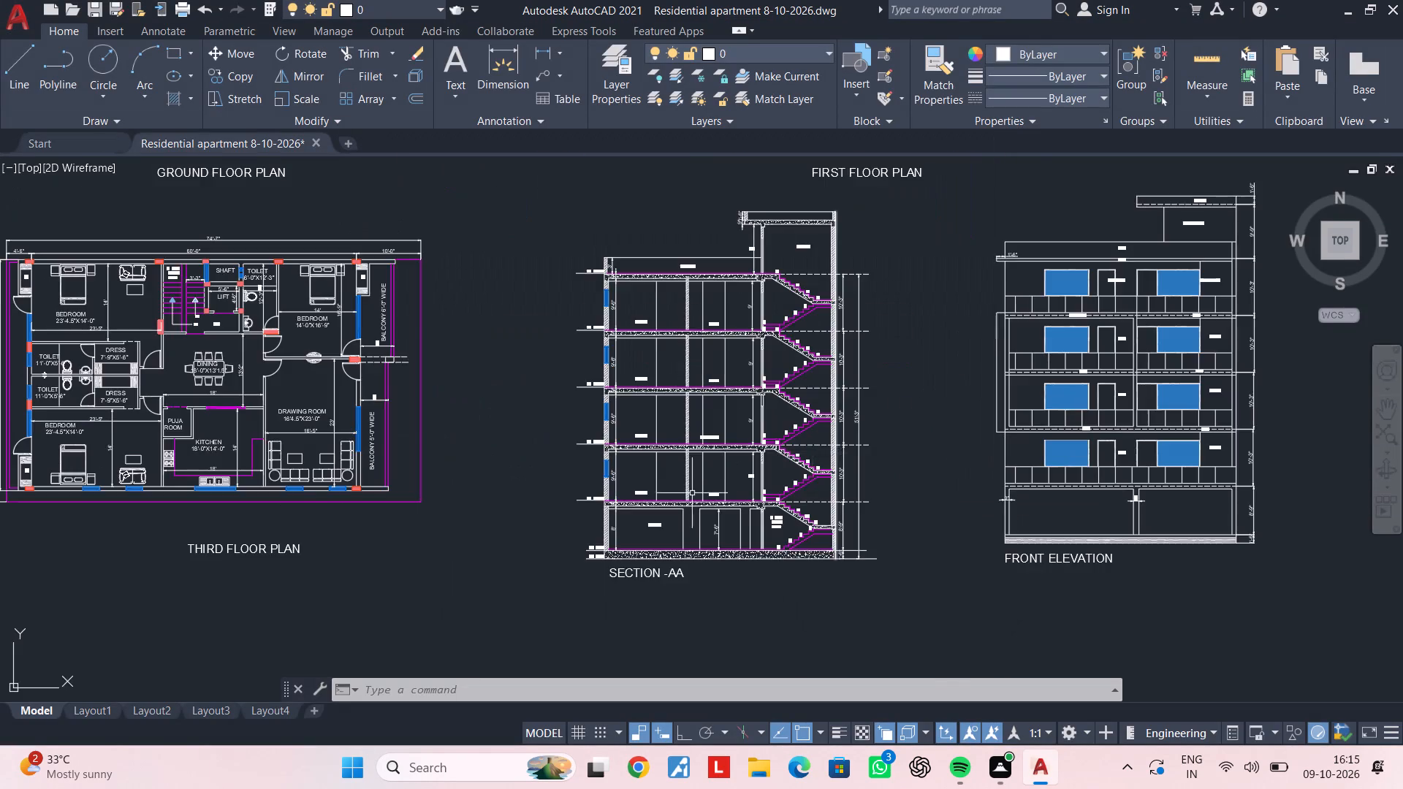
scroll(692, 493, "up", 1)
middle_click_drag(633, 508, 782, 517)
key("Escape")
key("Escape")
key("m")
key("a")
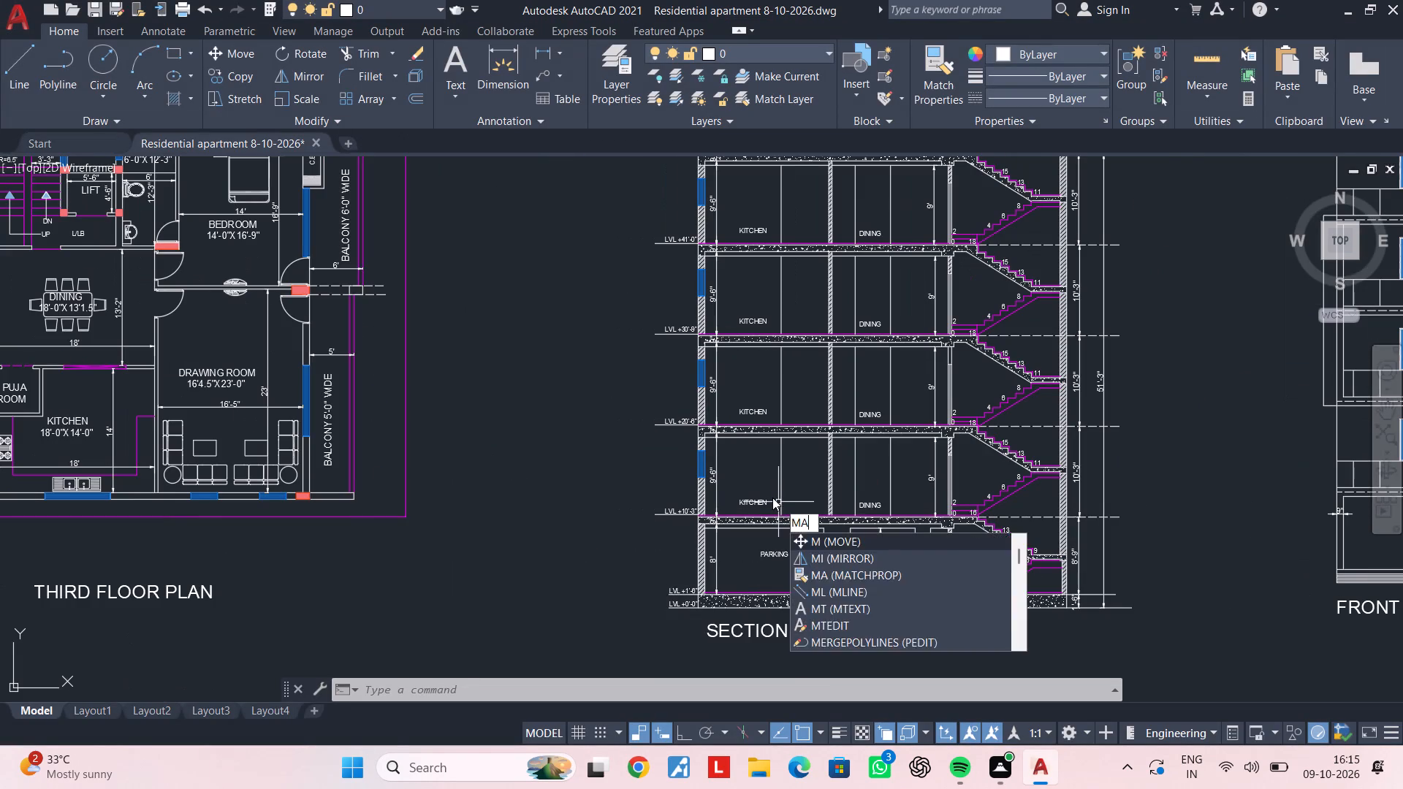
key("space")
left_click(222, 381)
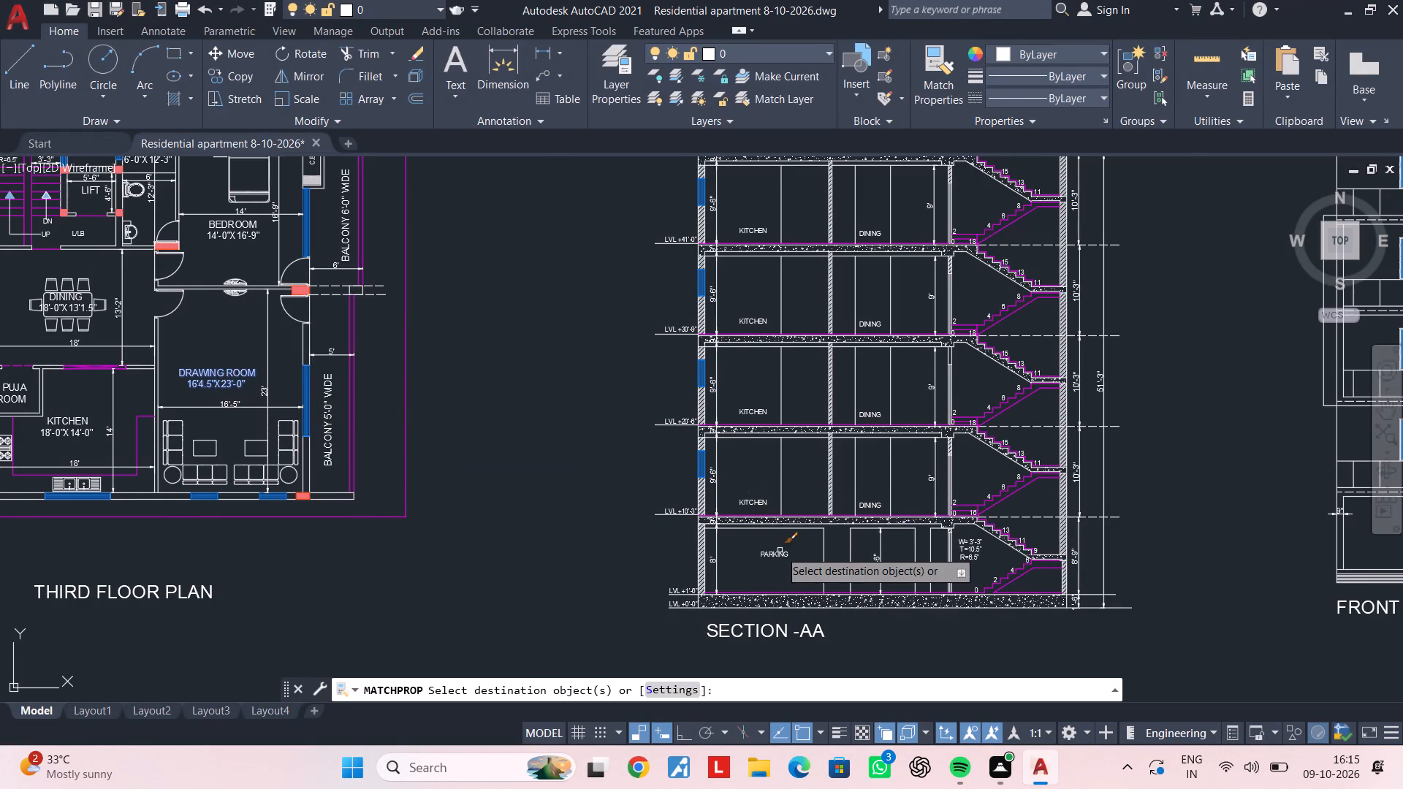
scroll(778, 552, "up", 2)
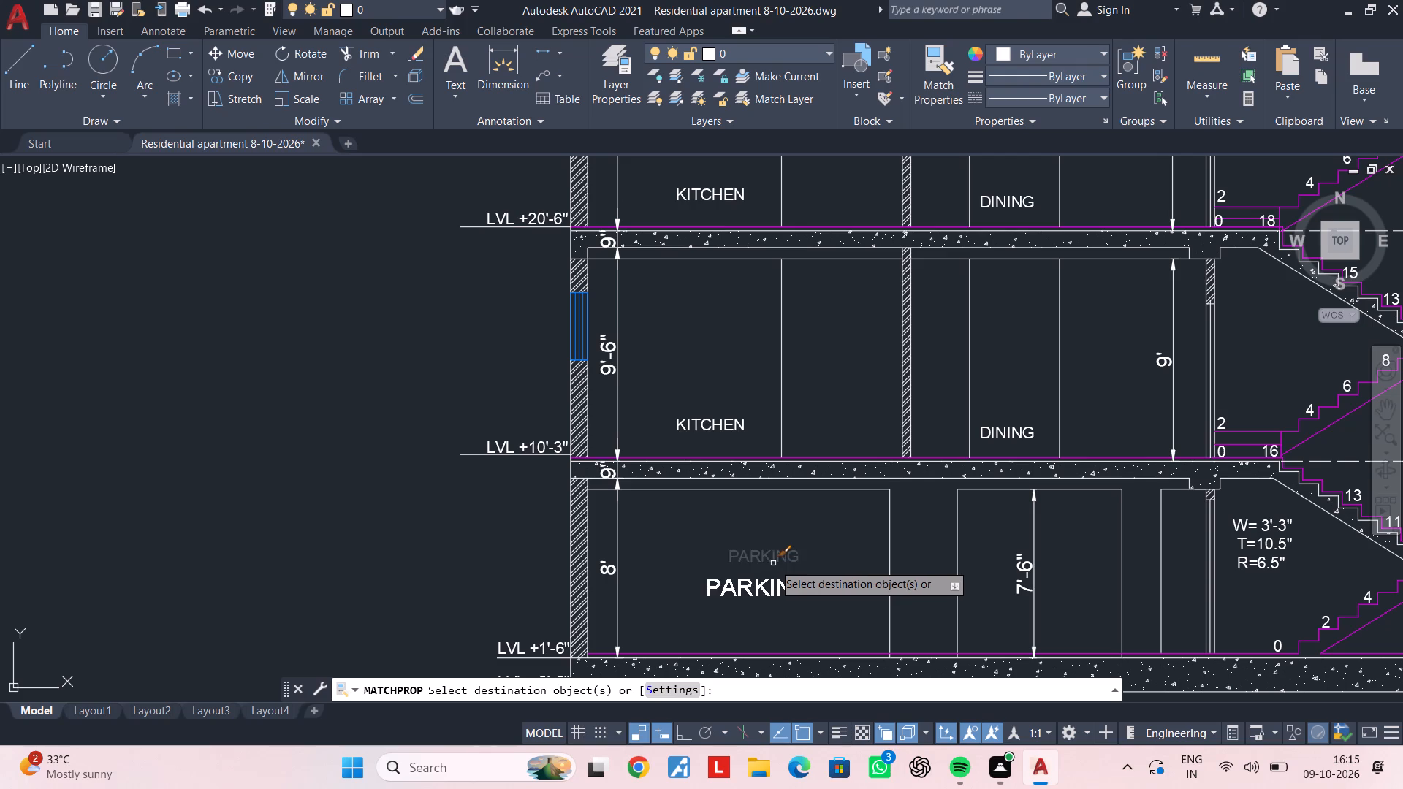
left_click(773, 563)
middle_click_drag(795, 553, 508, 547)
middle_click_drag(793, 526, 870, 639)
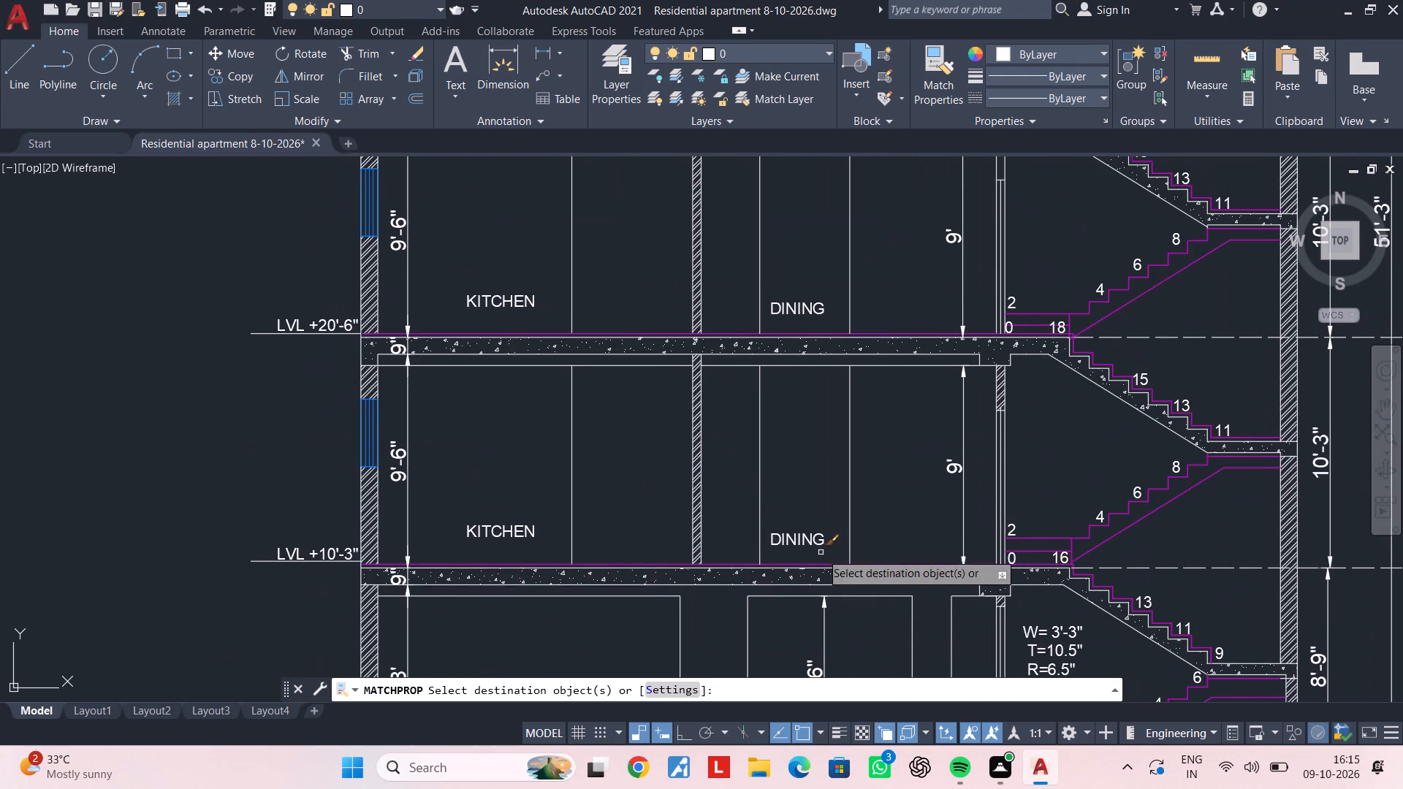
left_click(812, 545)
left_click(513, 533)
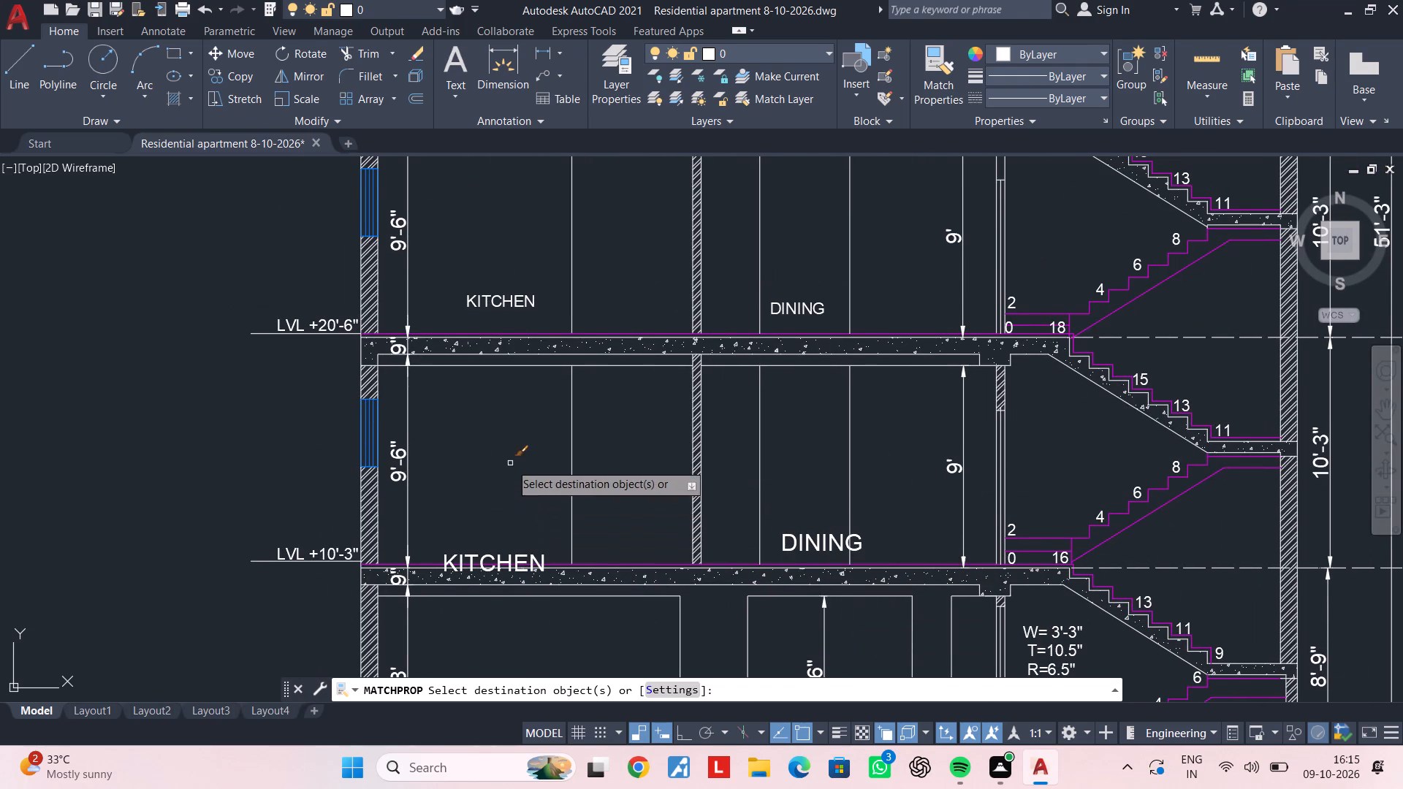
middle_click_drag(510, 483, 506, 514)
key("Escape")
key("Escape")
key("Escape")
Move the enlarged KITCHEN and DINING labels above LVL +10'-3" upward, clear of the floor slab and centred in their rooms.
left_click(506, 587)
type("M")
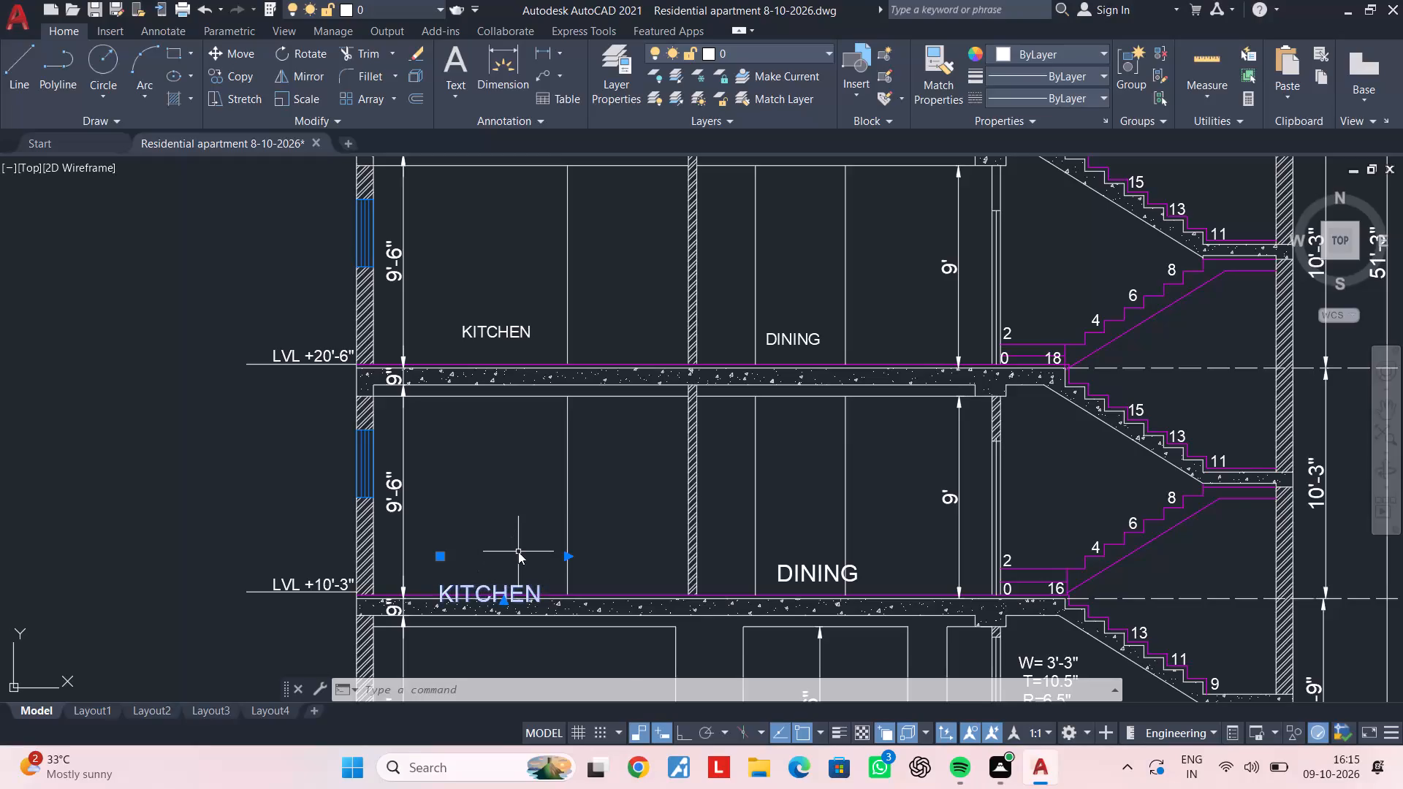
key("space")
left_click(518, 552)
left_click(520, 495)
left_click(831, 571)
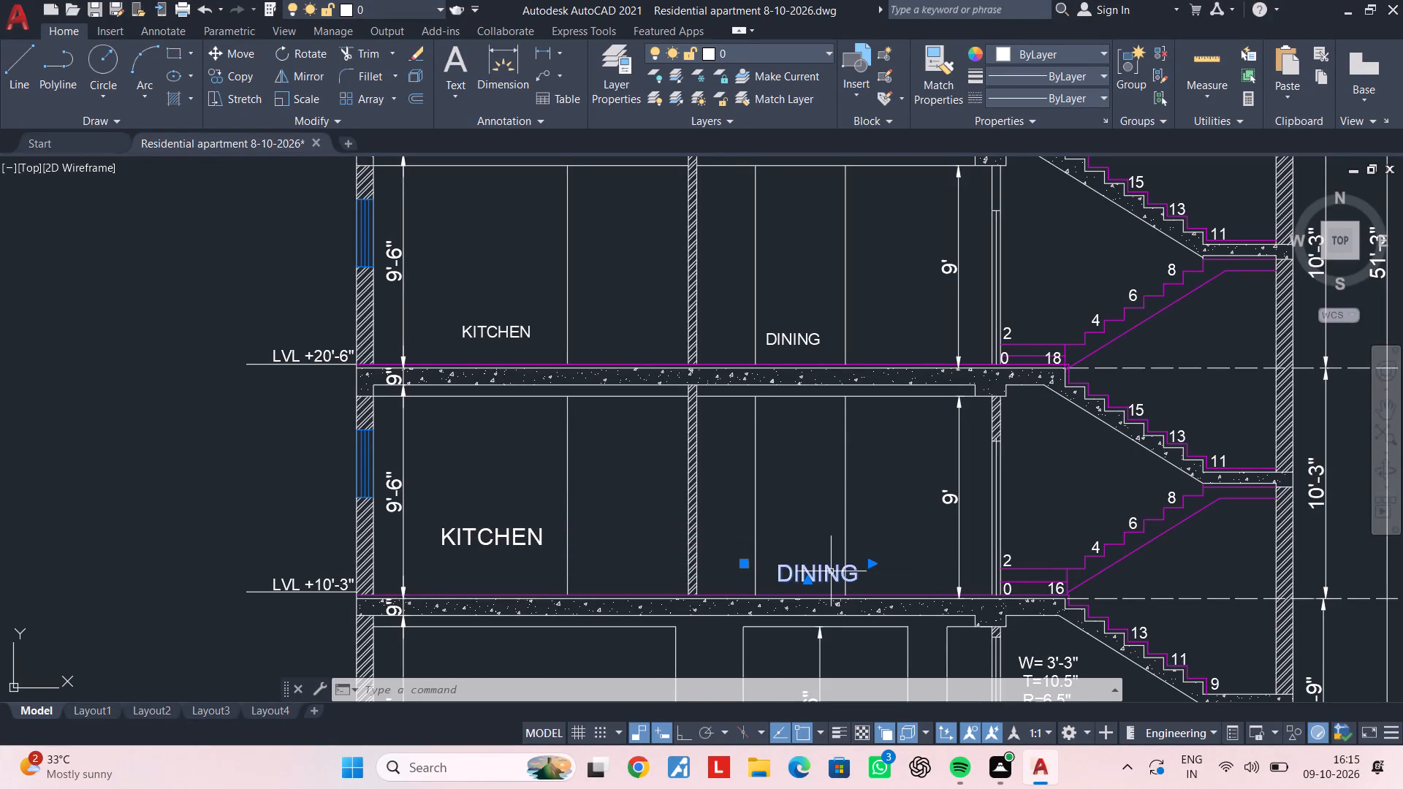
type("M")
key("space")
left_click(823, 572)
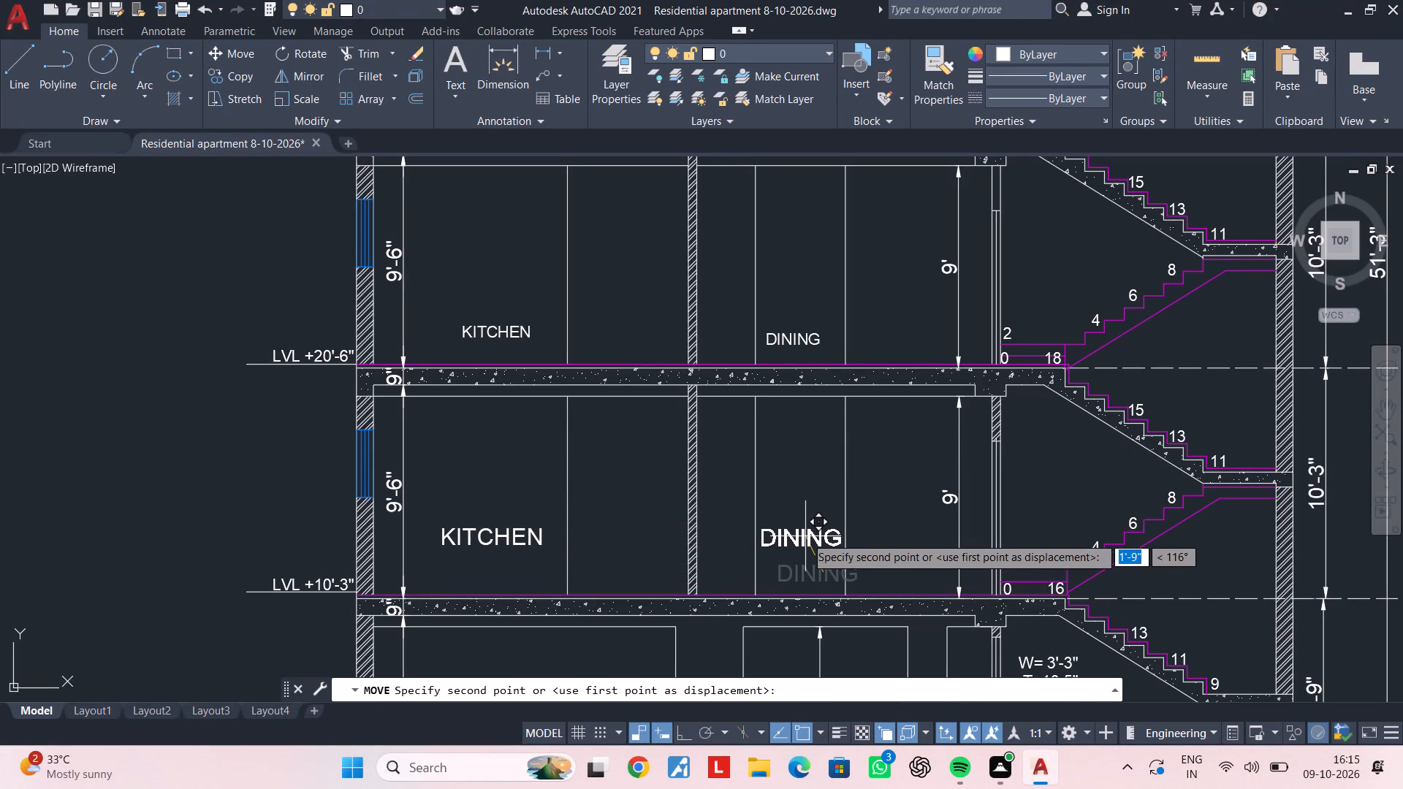
left_click(805, 535)
middle_click_drag(785, 550, 785, 608)
key("Escape")
key("Escape")
Delete the small KITCHEN and DINING labels on the section's three upper floors, at LVL +20'-6", +30'-9" and +41'-0".
left_click(792, 401)
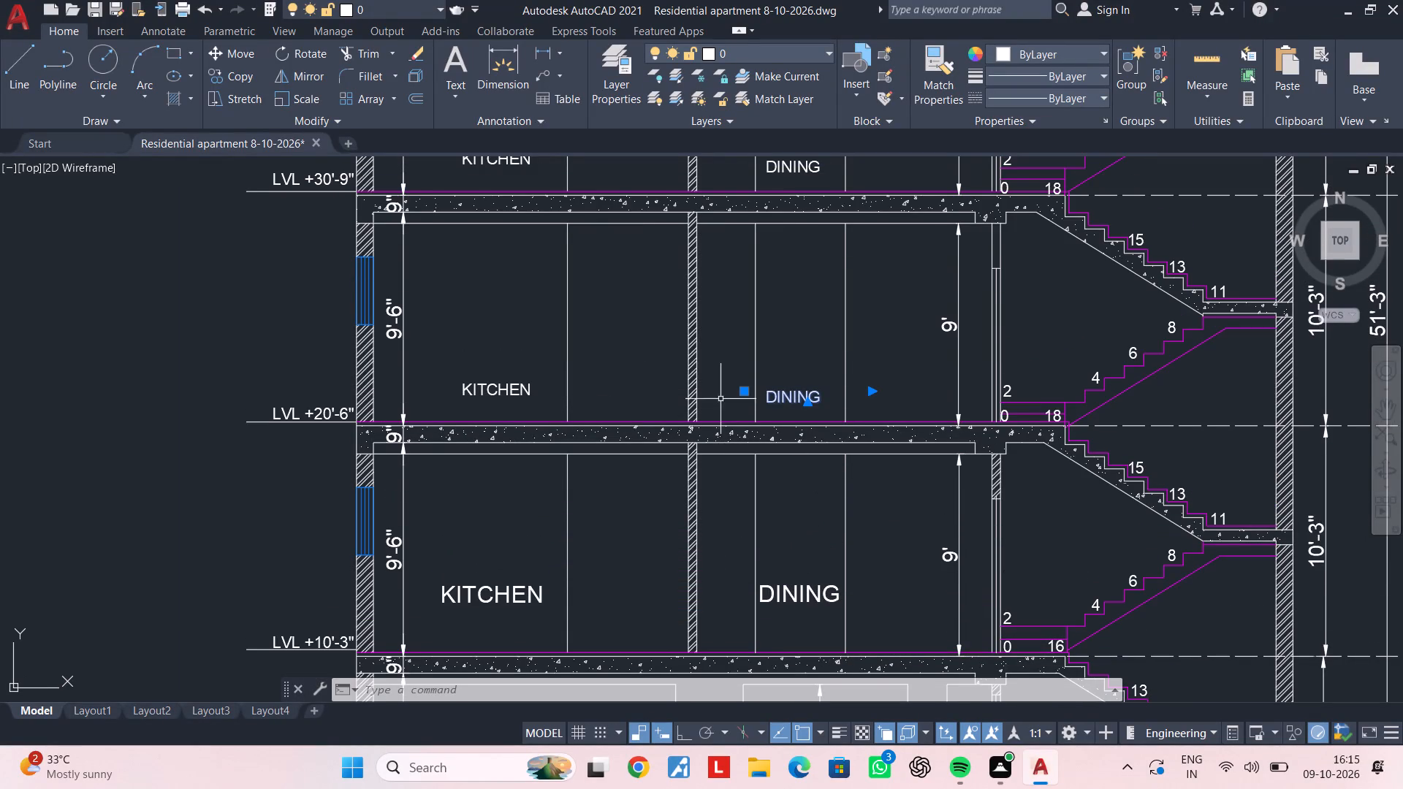
left_click(501, 386)
middle_click_drag(545, 288, 548, 546)
left_click(480, 419)
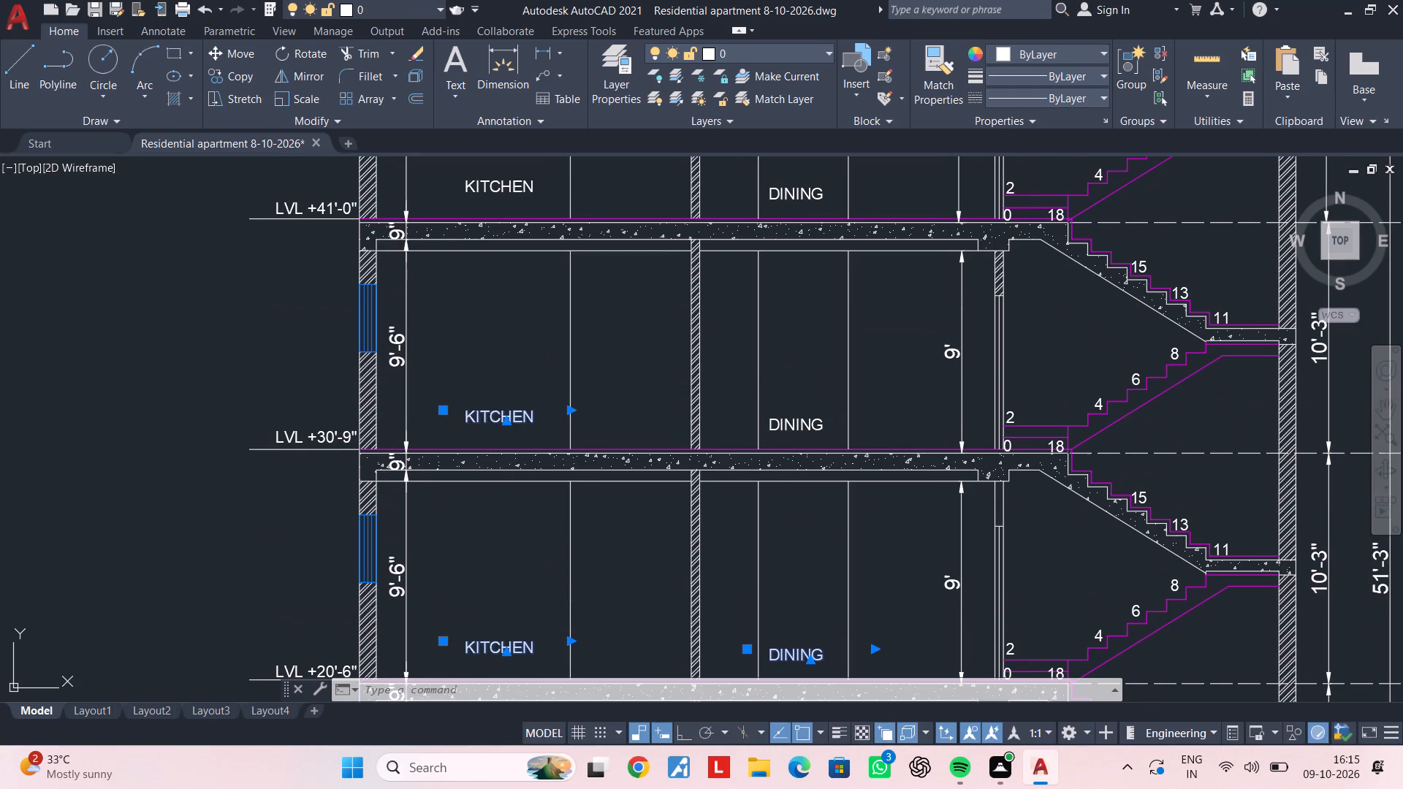
left_click(796, 419)
middle_click_drag(818, 337, 809, 514)
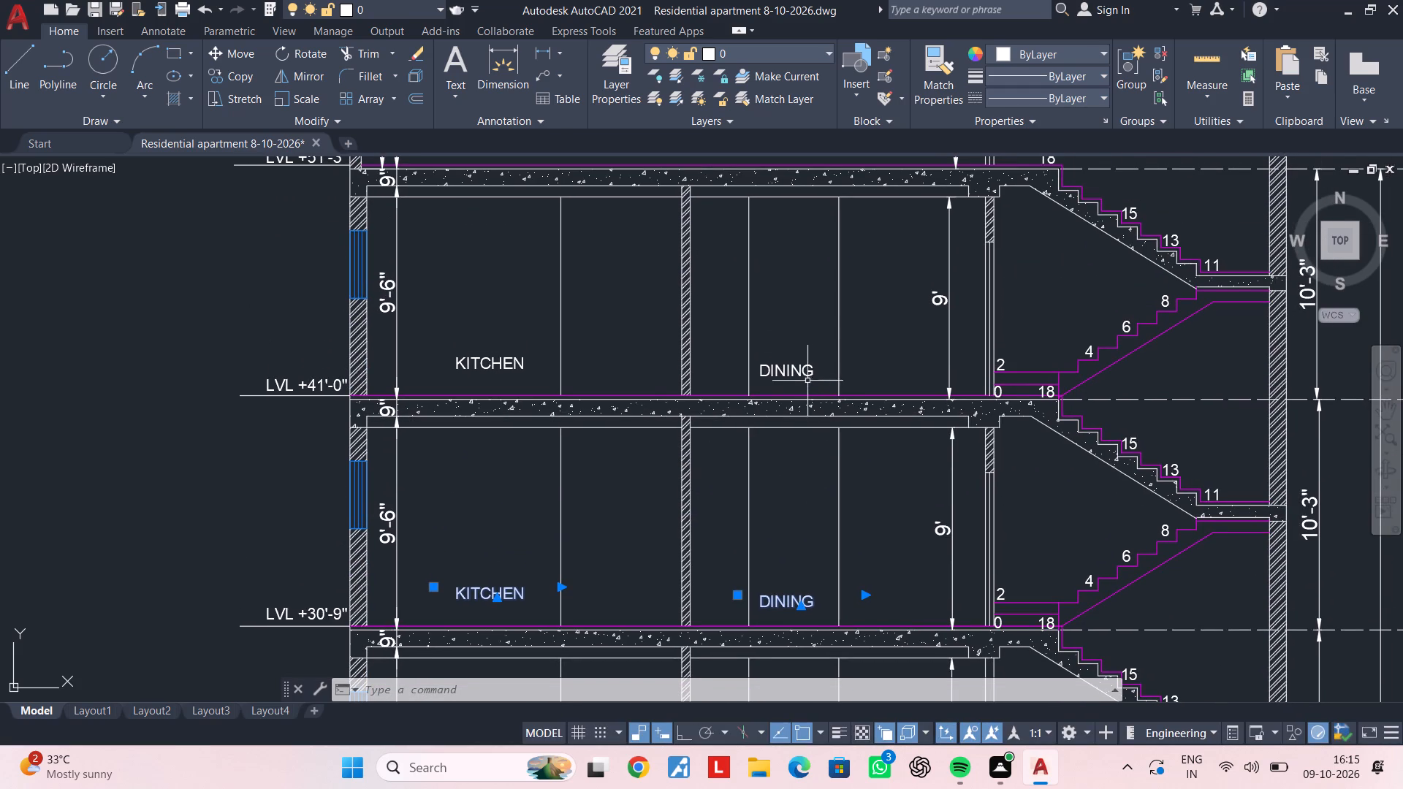
left_click(804, 373)
left_click(490, 362)
key("Delete")
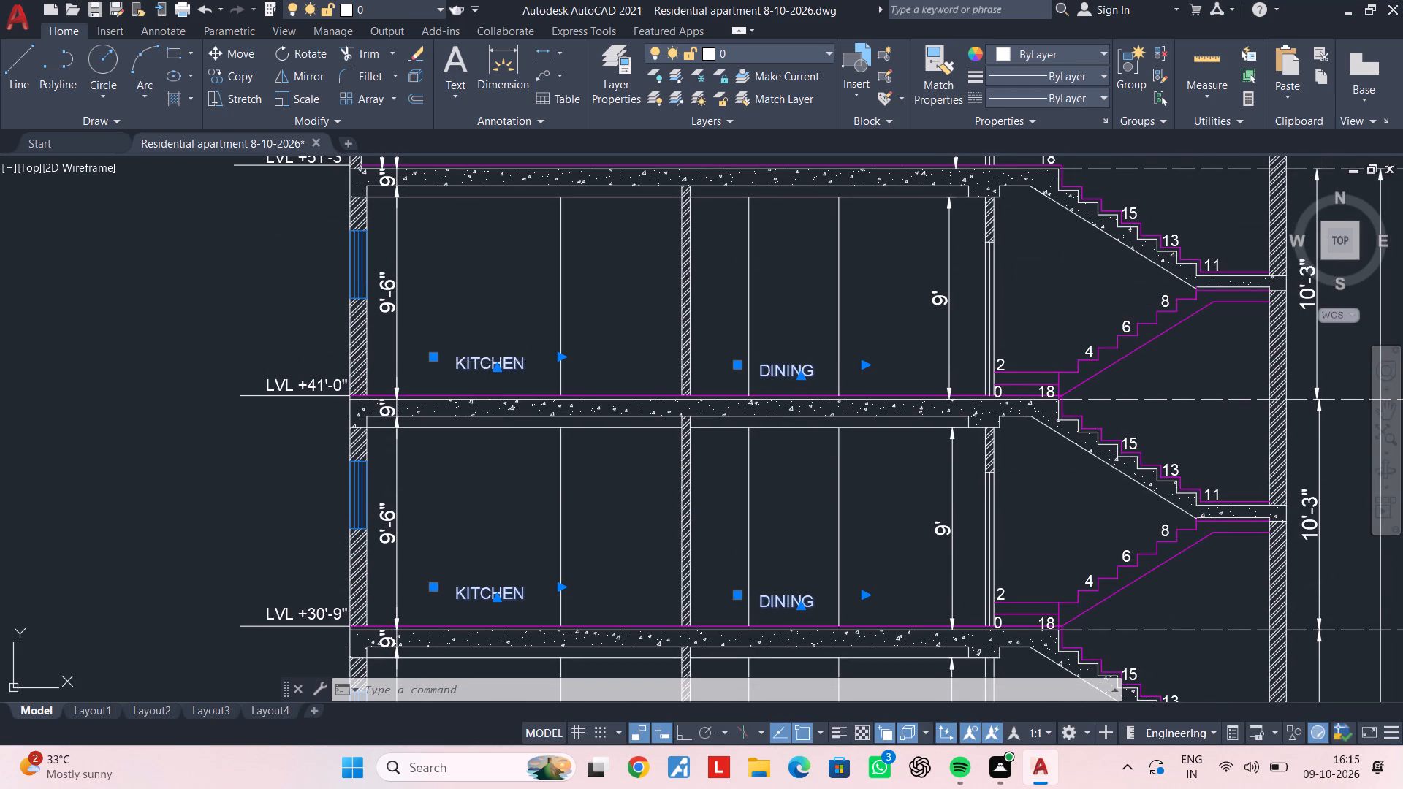
Match the section's TERRACE and MUMMTY labels to the enlarged DINING label's text properties.
scroll(553, 338, "down", 2)
middle_click_drag(555, 354, 528, 471)
scroll(571, 354, "up", 2)
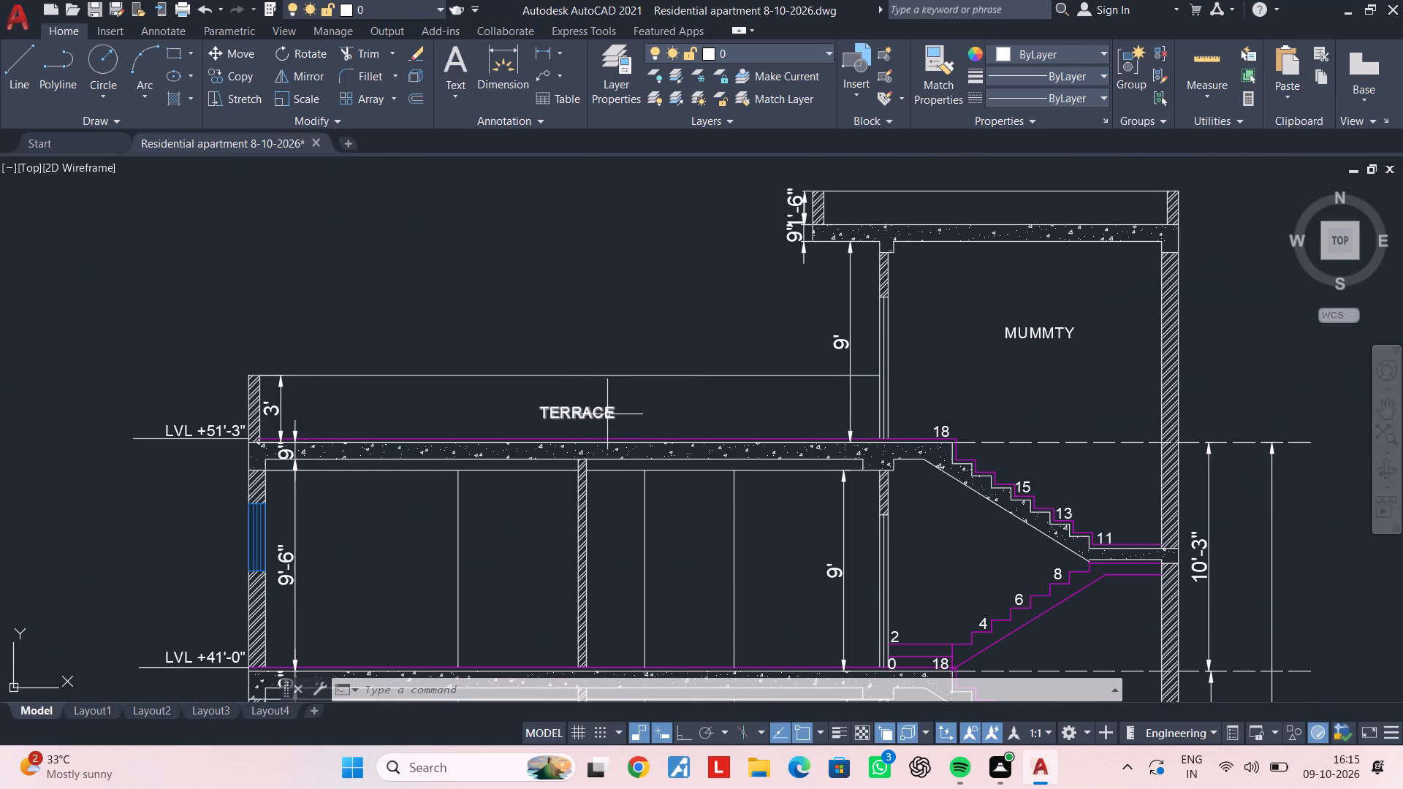
key("Escape")
key("Escape")
key("Escape")
key("m")
key("a")
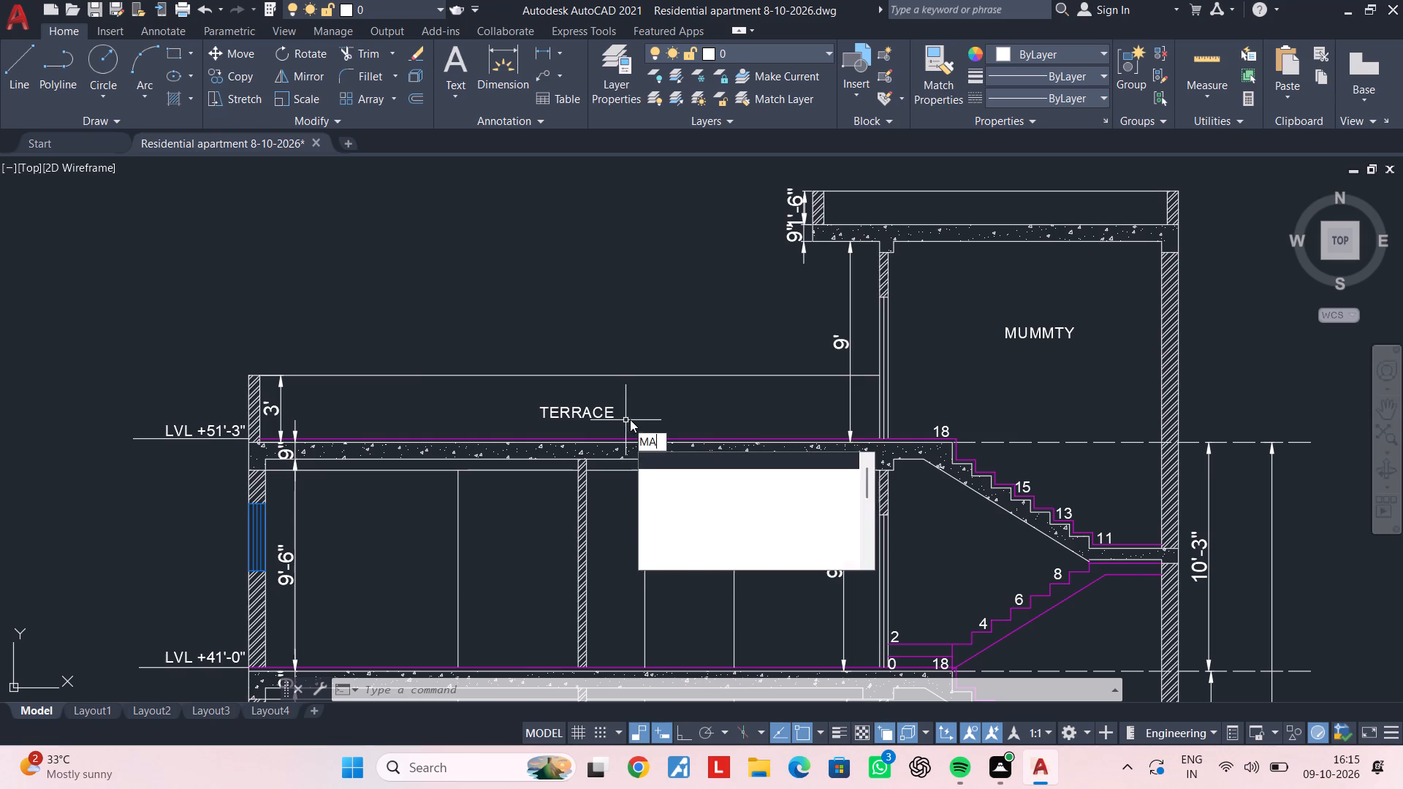
key("space")
middle_click_drag(715, 531, 728, 164)
scroll(722, 344, "down", 3)
middle_click_drag(717, 367, 710, 294)
scroll(724, 417, "up", 3)
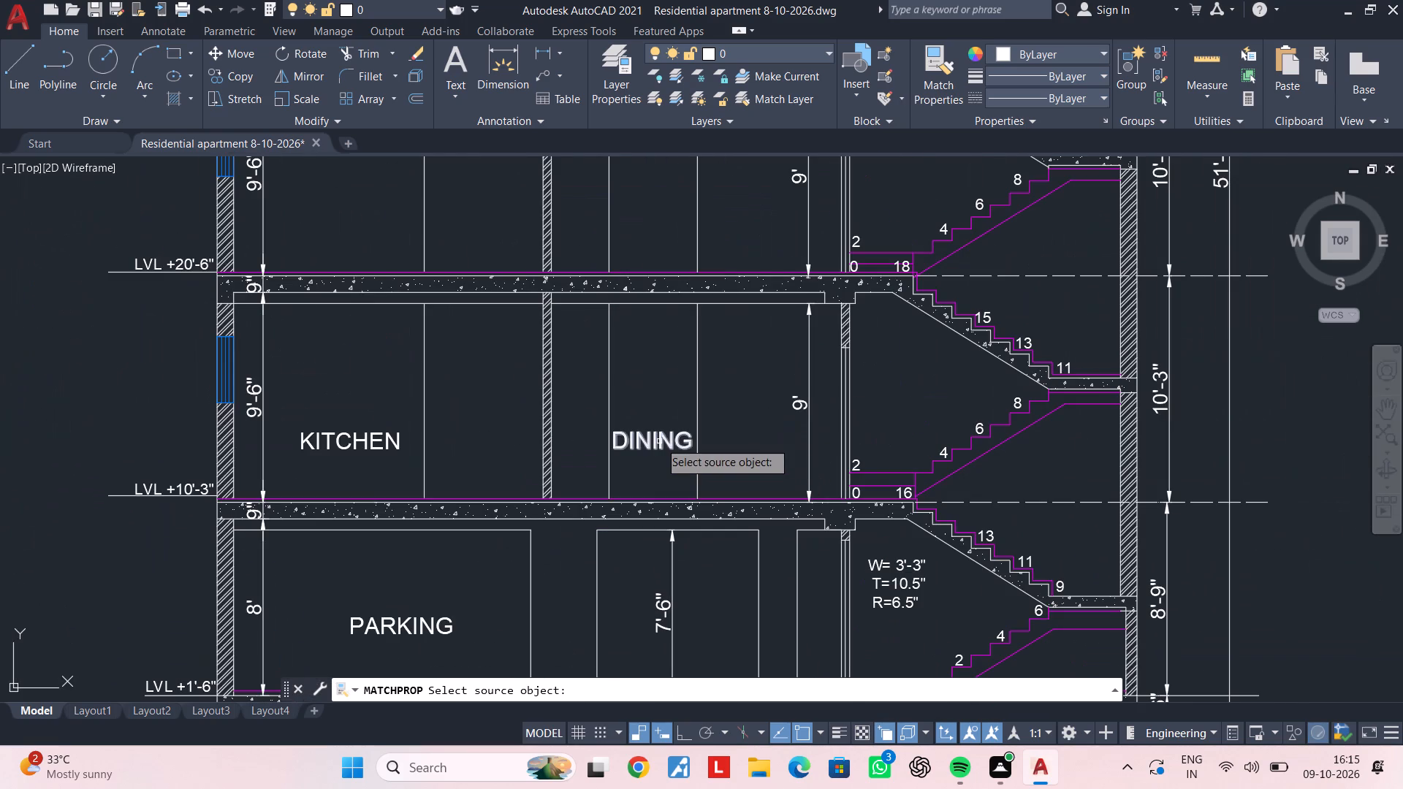
left_click(659, 441)
scroll(657, 367, "down", 2)
middle_click_drag(657, 367, 668, 688)
scroll(640, 354, "up", 2)
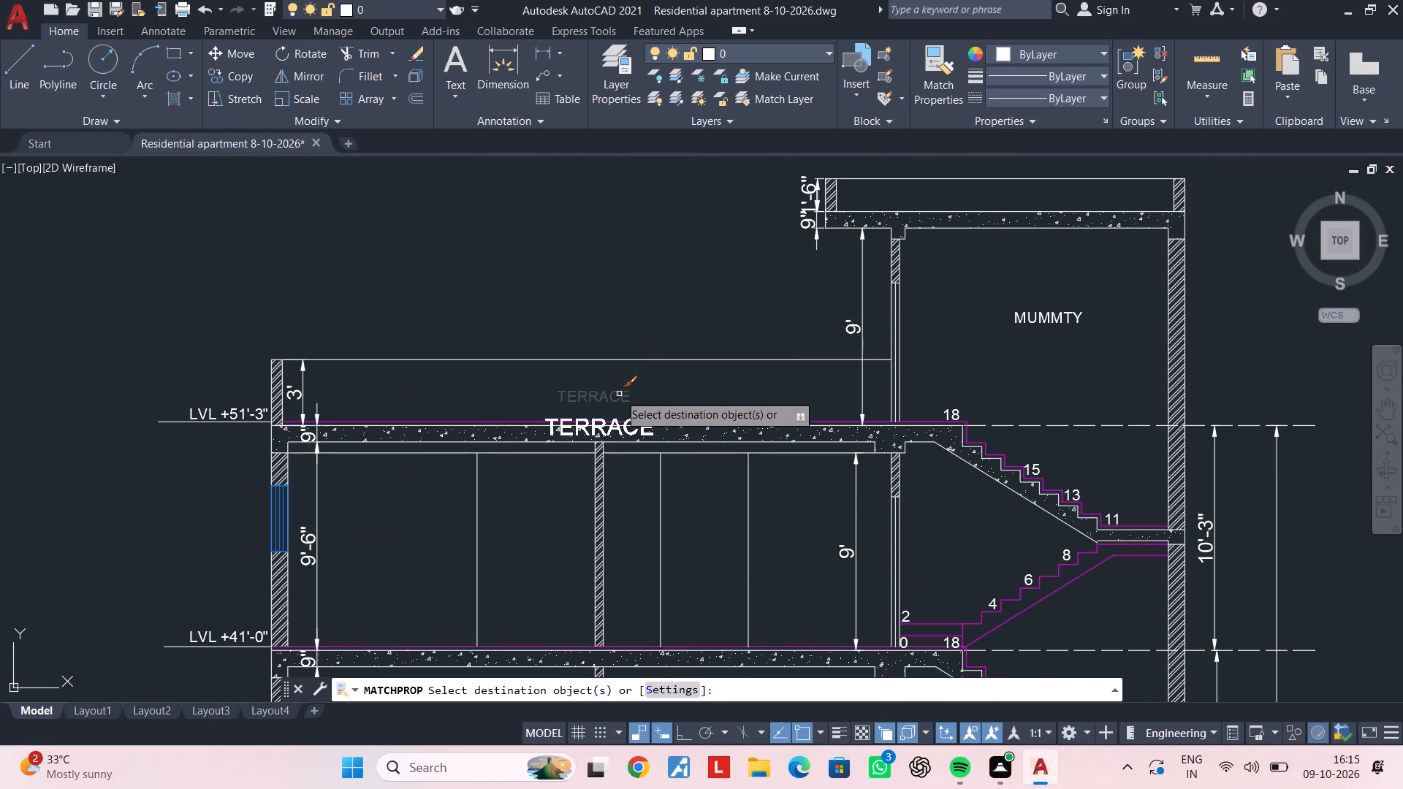
left_click(608, 397)
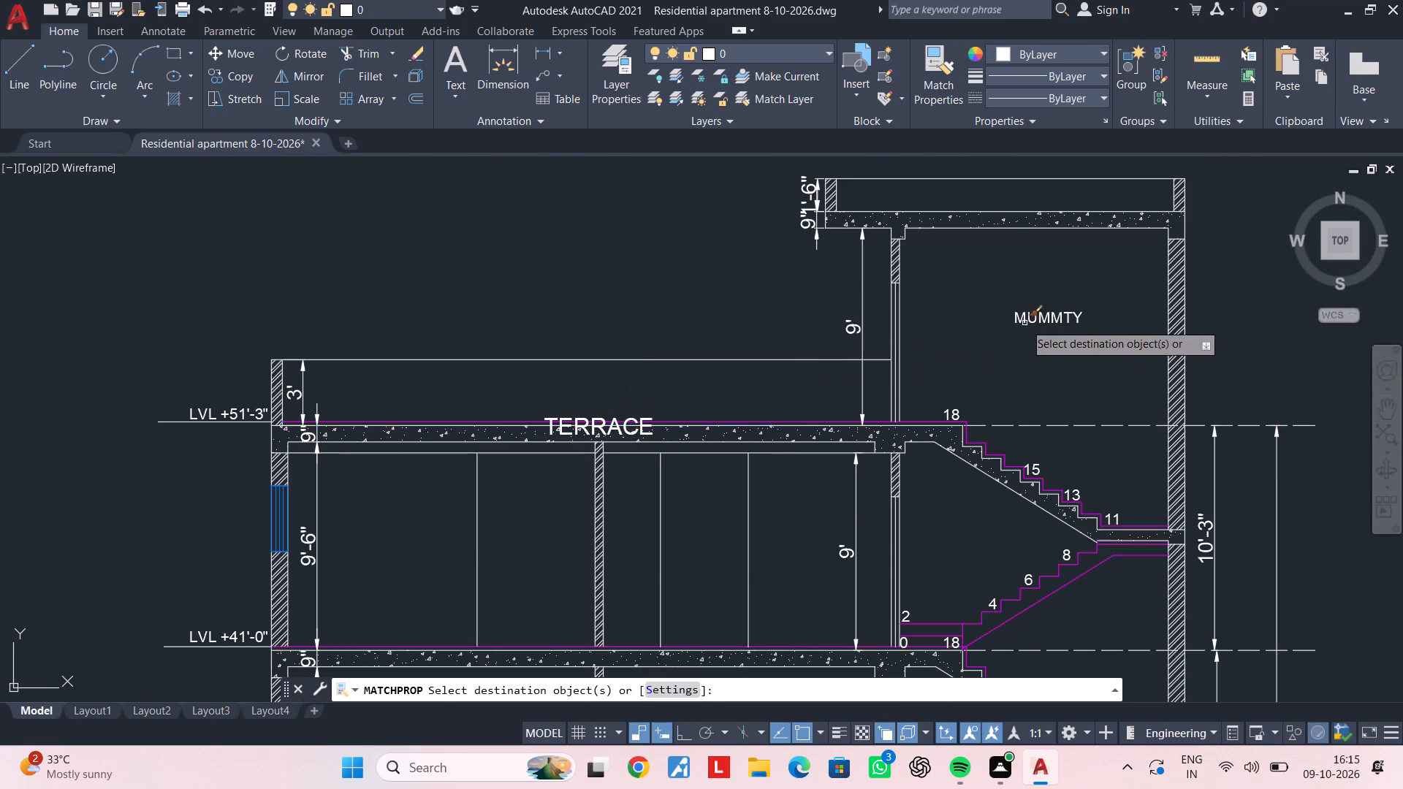
left_click(1043, 320)
key("Escape")
key("Escape")
Move the TERRACE label up about 1'-4" so it sits between the roof slab and the parapet top.
left_click(632, 419)
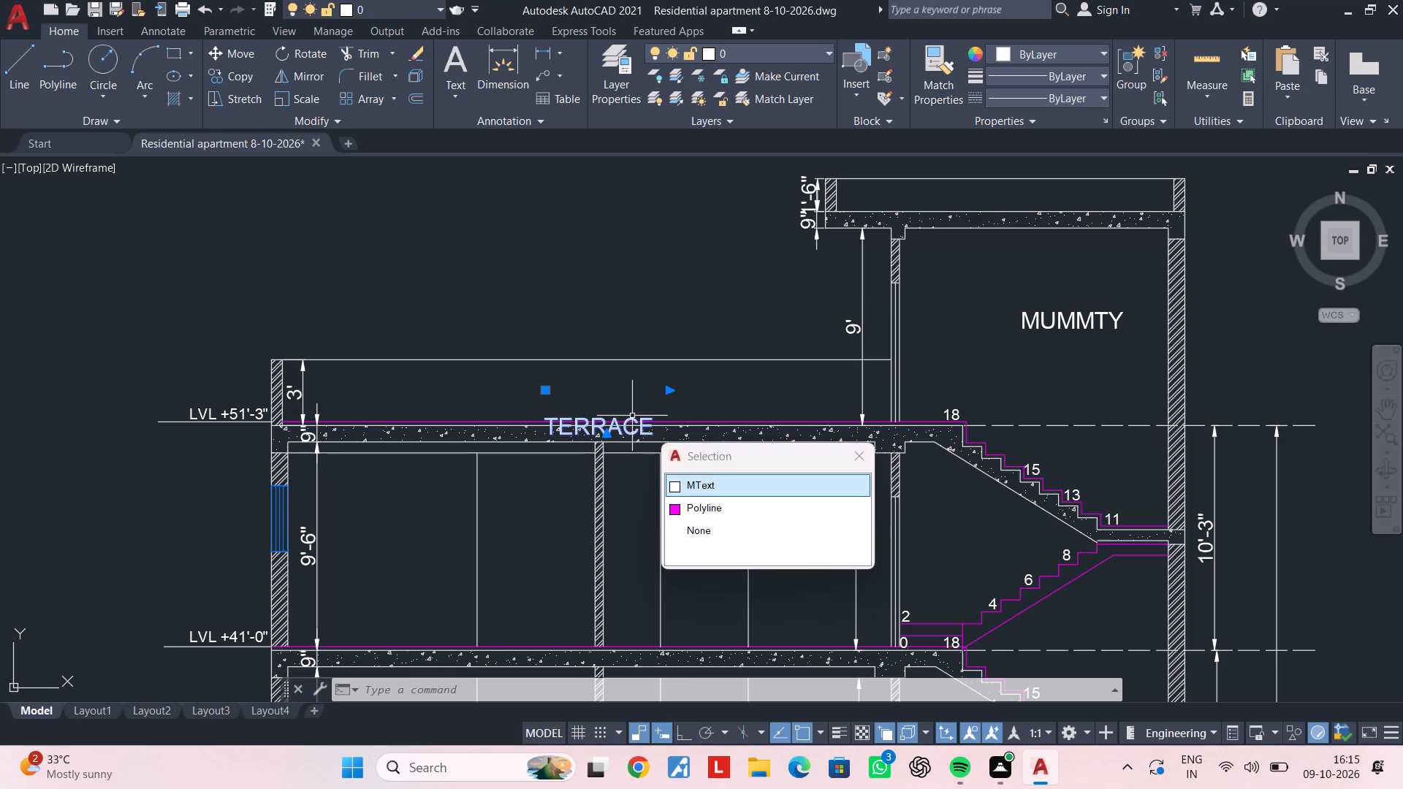
left_click(705, 486)
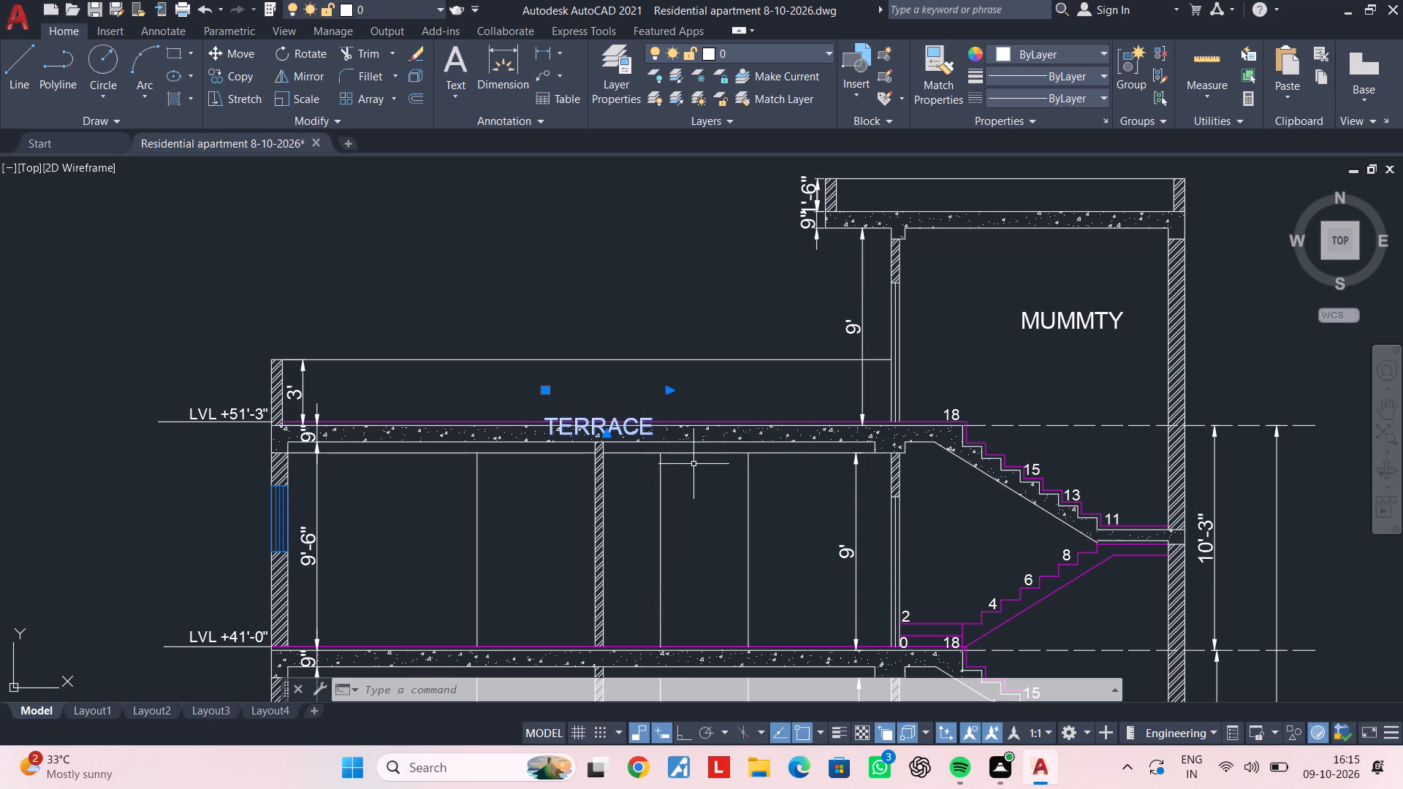
key("m")
key("space")
left_click(699, 389)
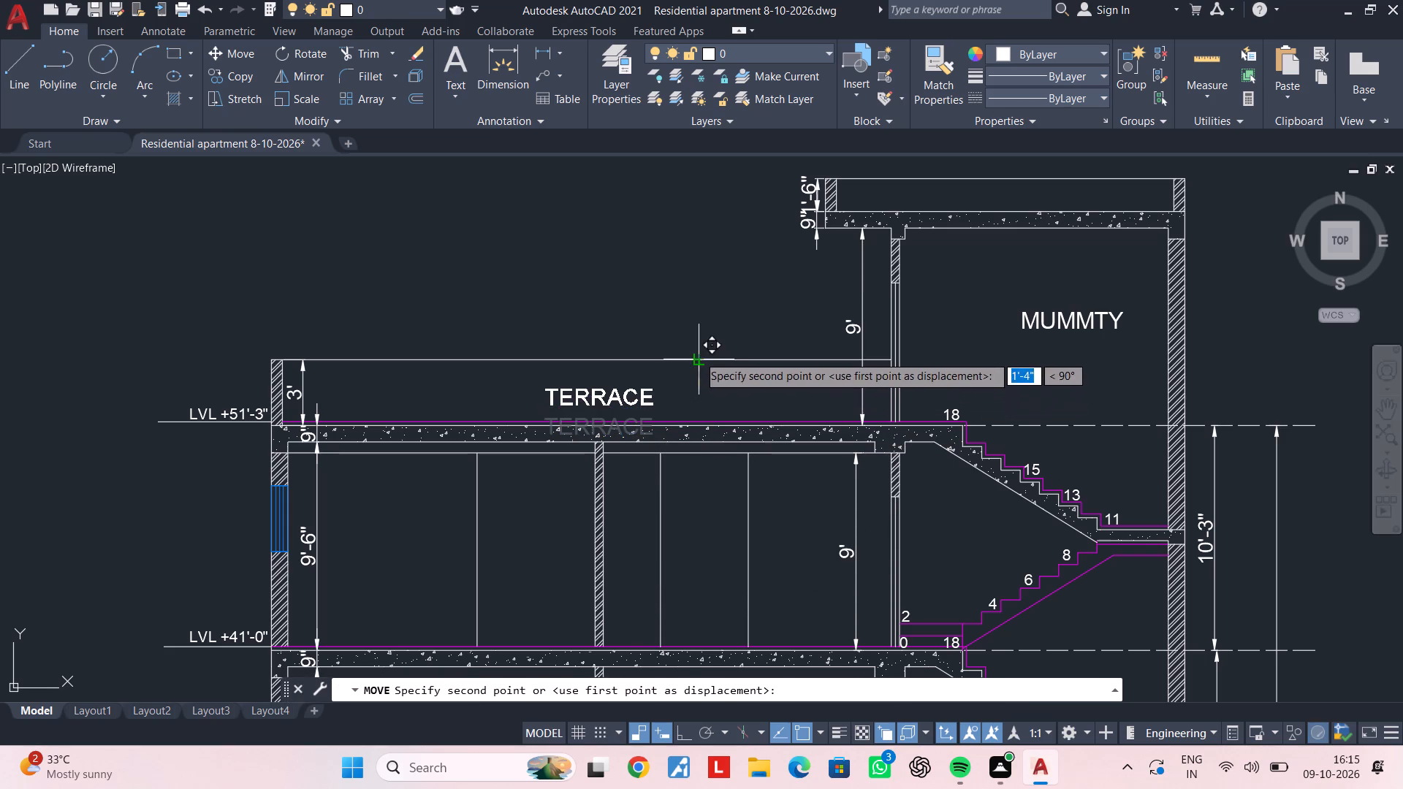
left_click(698, 355)
key("Escape")
Copy the enlarged KITCHEN and DINING labels straight up with Ortho on, from LVL +10'-3" to LVL +20'-6", +30'-9" and +41'-0".
scroll(701, 446, "down", 3)
middle_click_drag(701, 452, 699, 281)
scroll(639, 523, "up", 3)
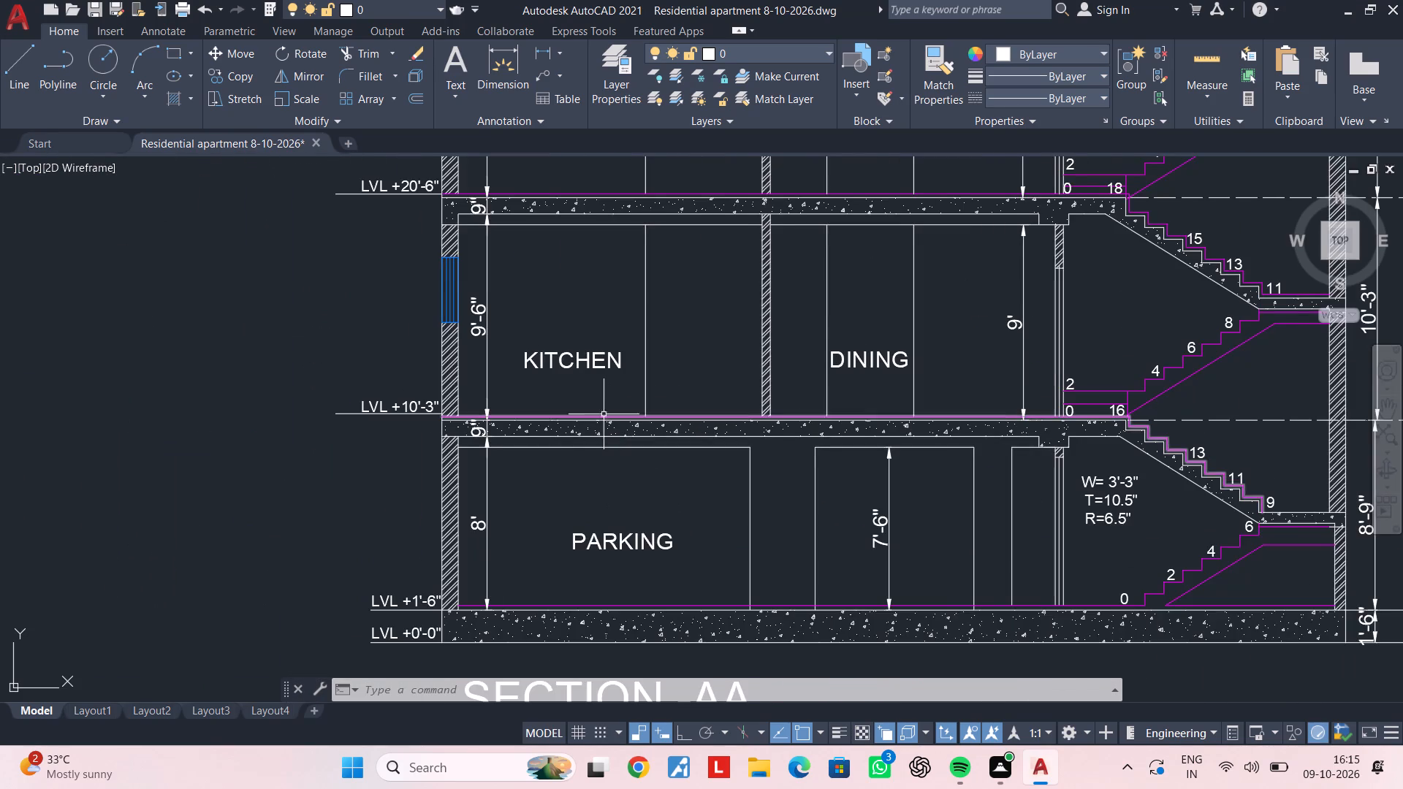
middle_click_drag(604, 414, 571, 463)
left_click(558, 412)
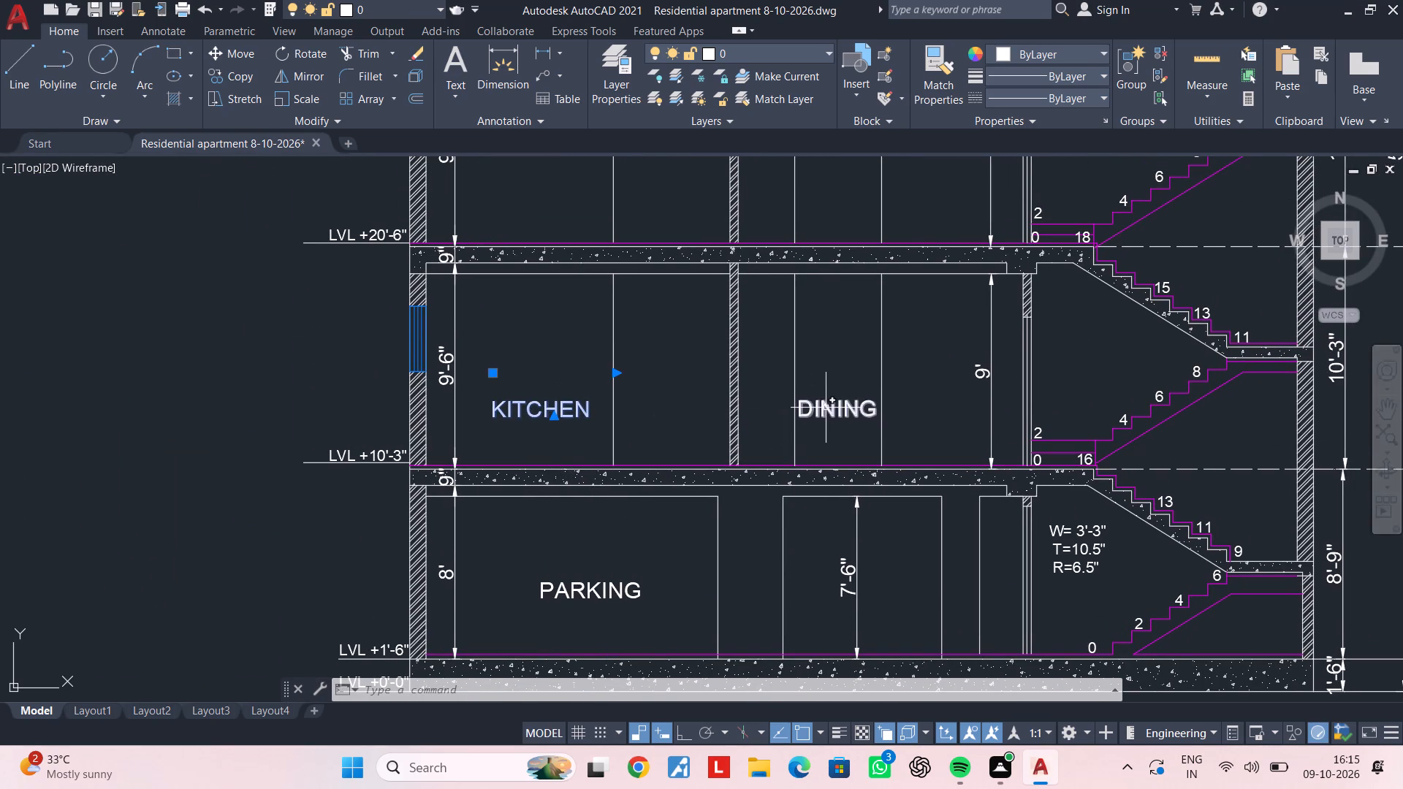
left_click(833, 408)
type("CO")
key("space")
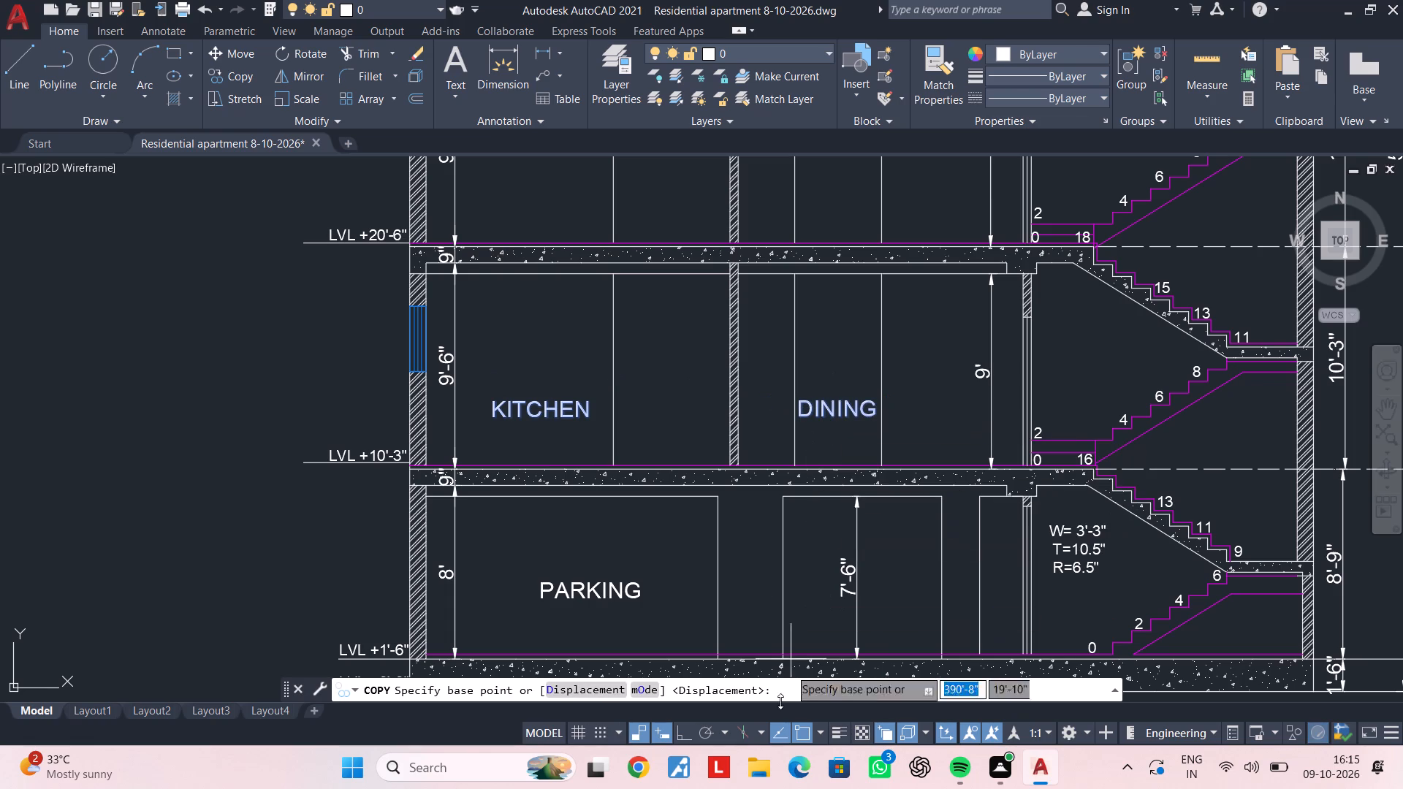
left_click(687, 736)
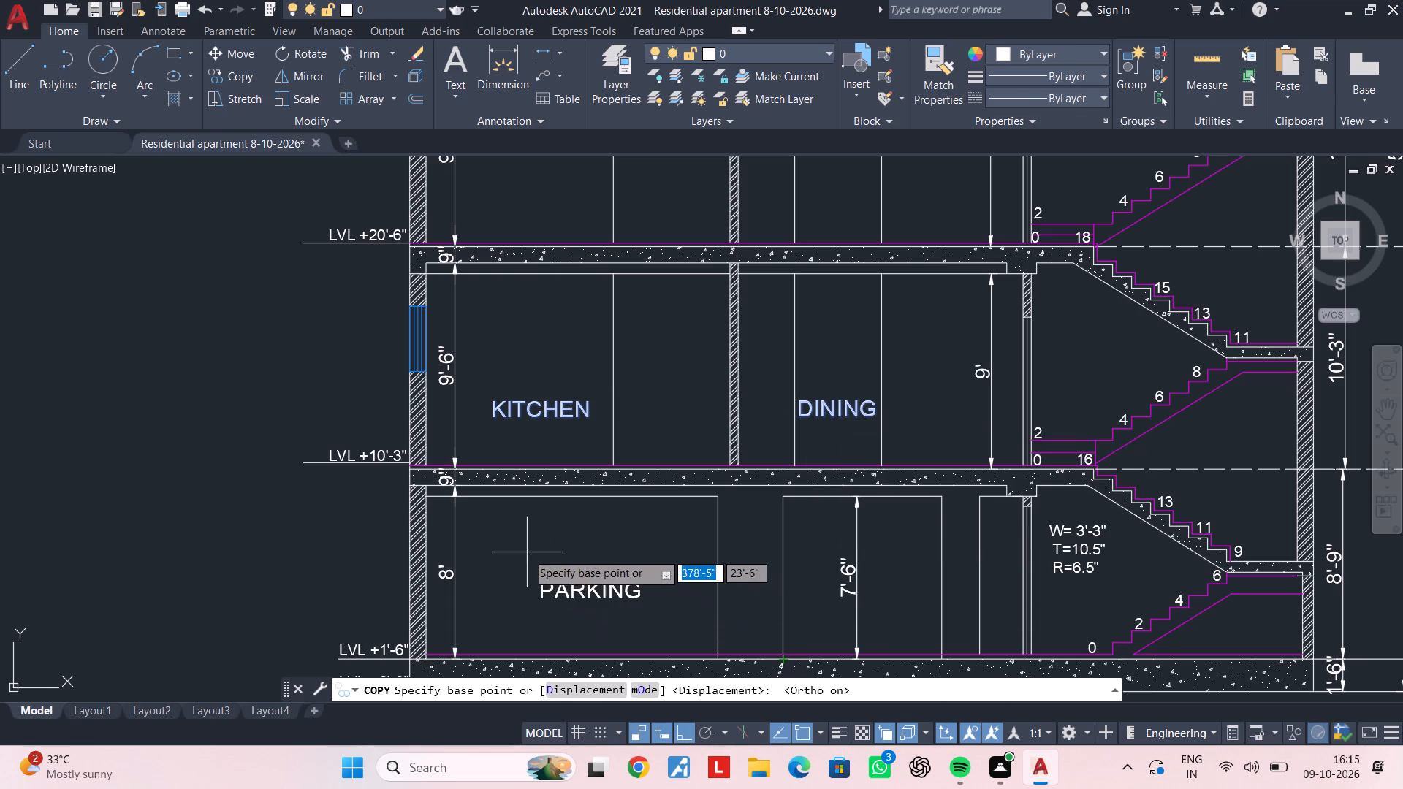
scroll(421, 452, "up", 4)
left_click(430, 544)
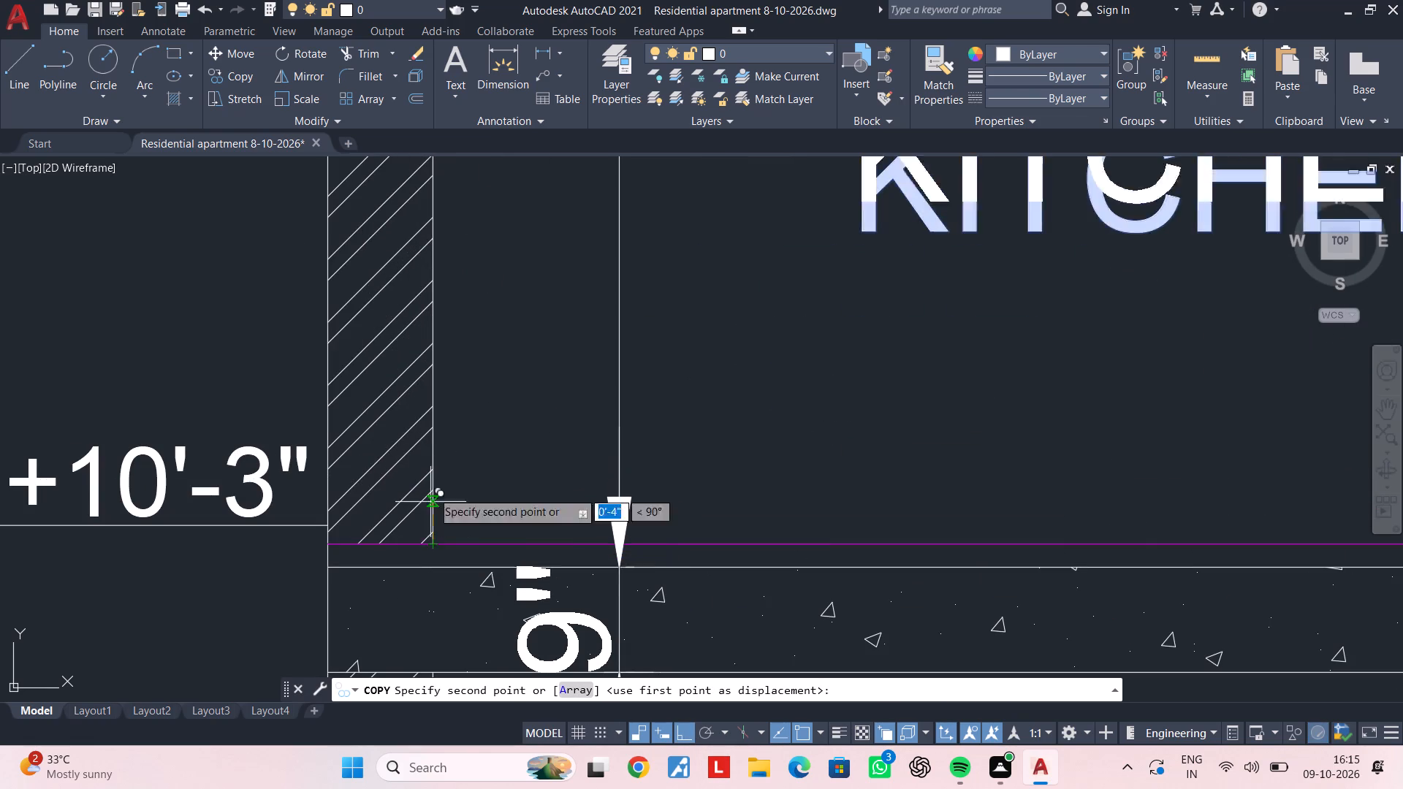
scroll(432, 446, "down", 4)
middle_click_drag(427, 338, 425, 535)
scroll(434, 400, "up", 3)
left_click(409, 556)
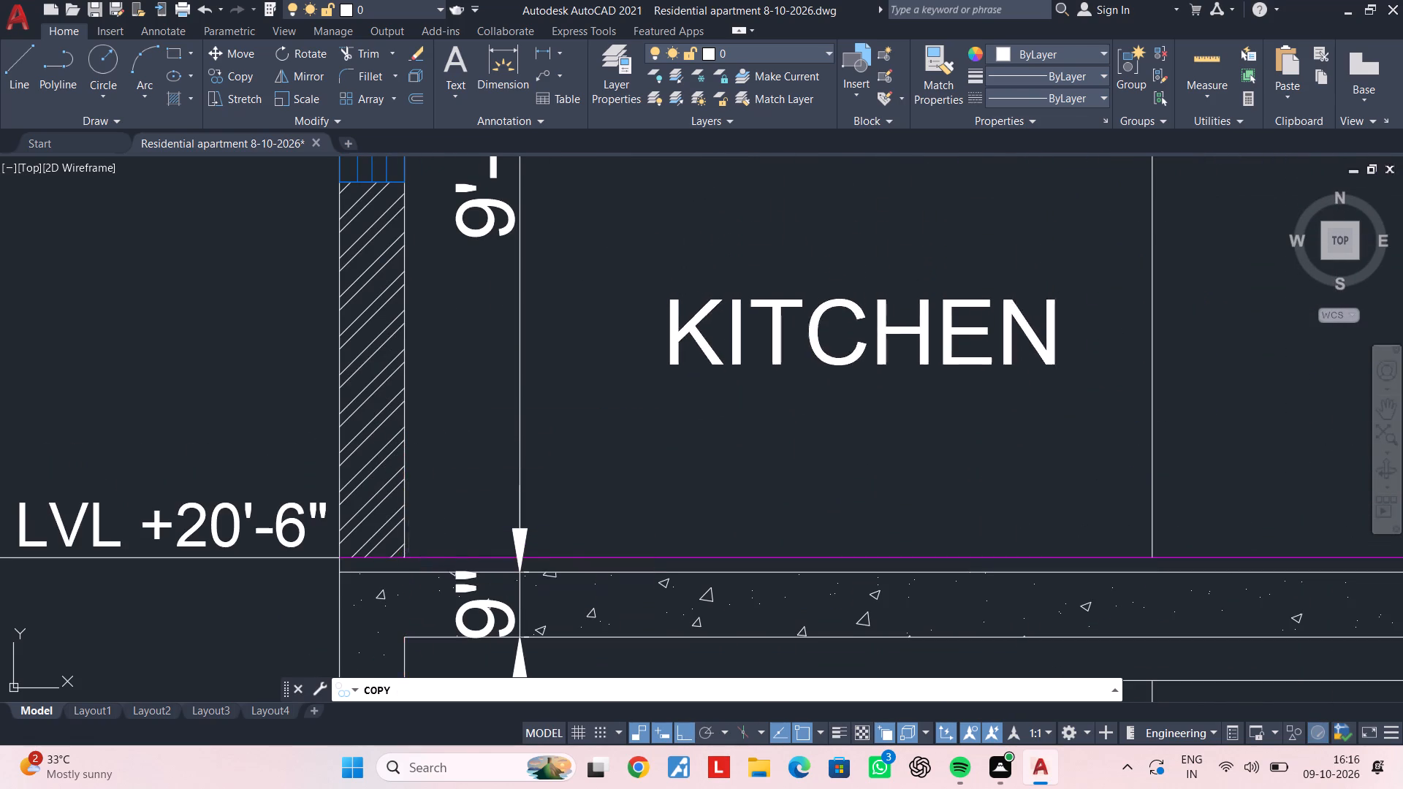
scroll(410, 414, "down", 3)
middle_click_drag(410, 406, 353, 679)
scroll(338, 489, "up", 3)
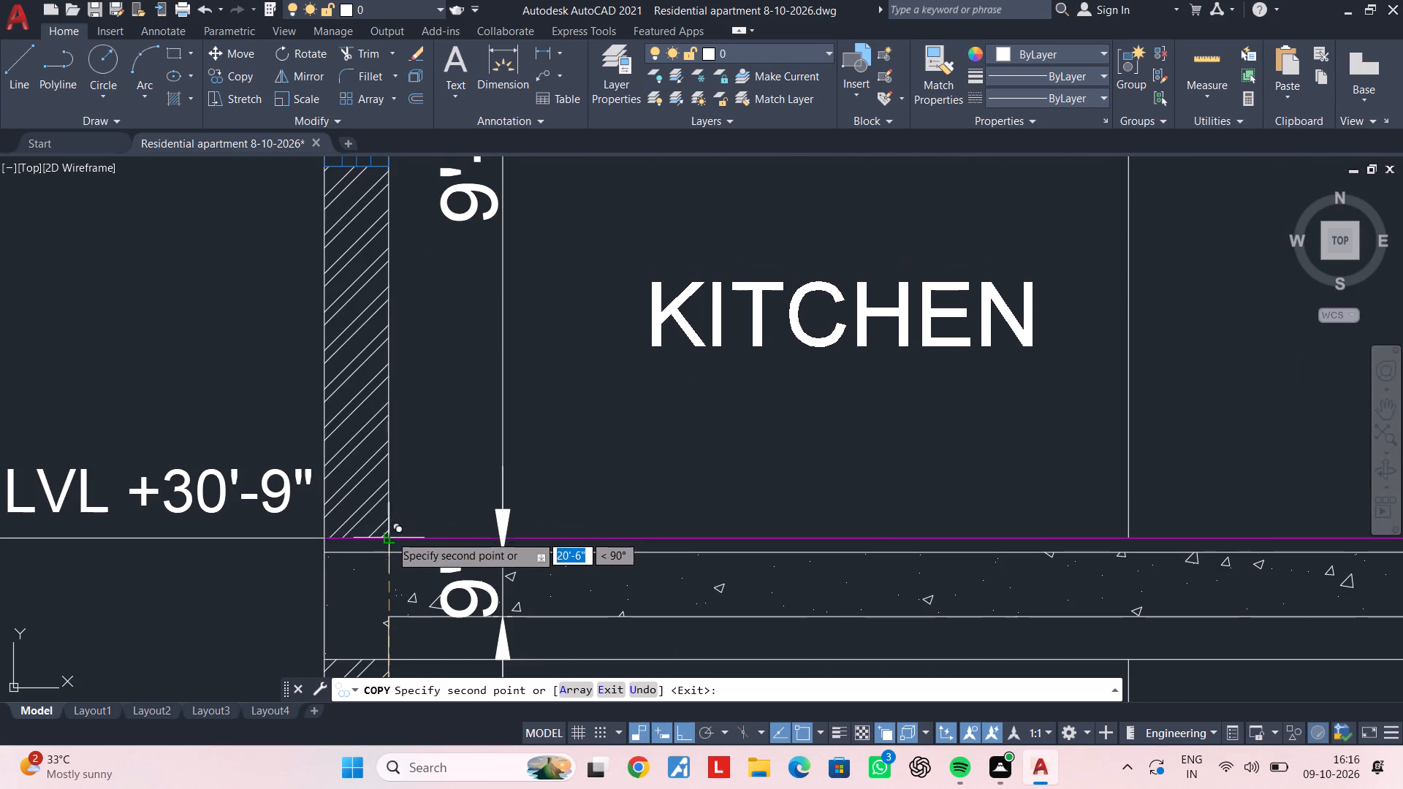
left_click(390, 535)
scroll(409, 482, "down", 3)
middle_click_drag(409, 356, 395, 596)
scroll(395, 516, "up", 3)
left_click(371, 541)
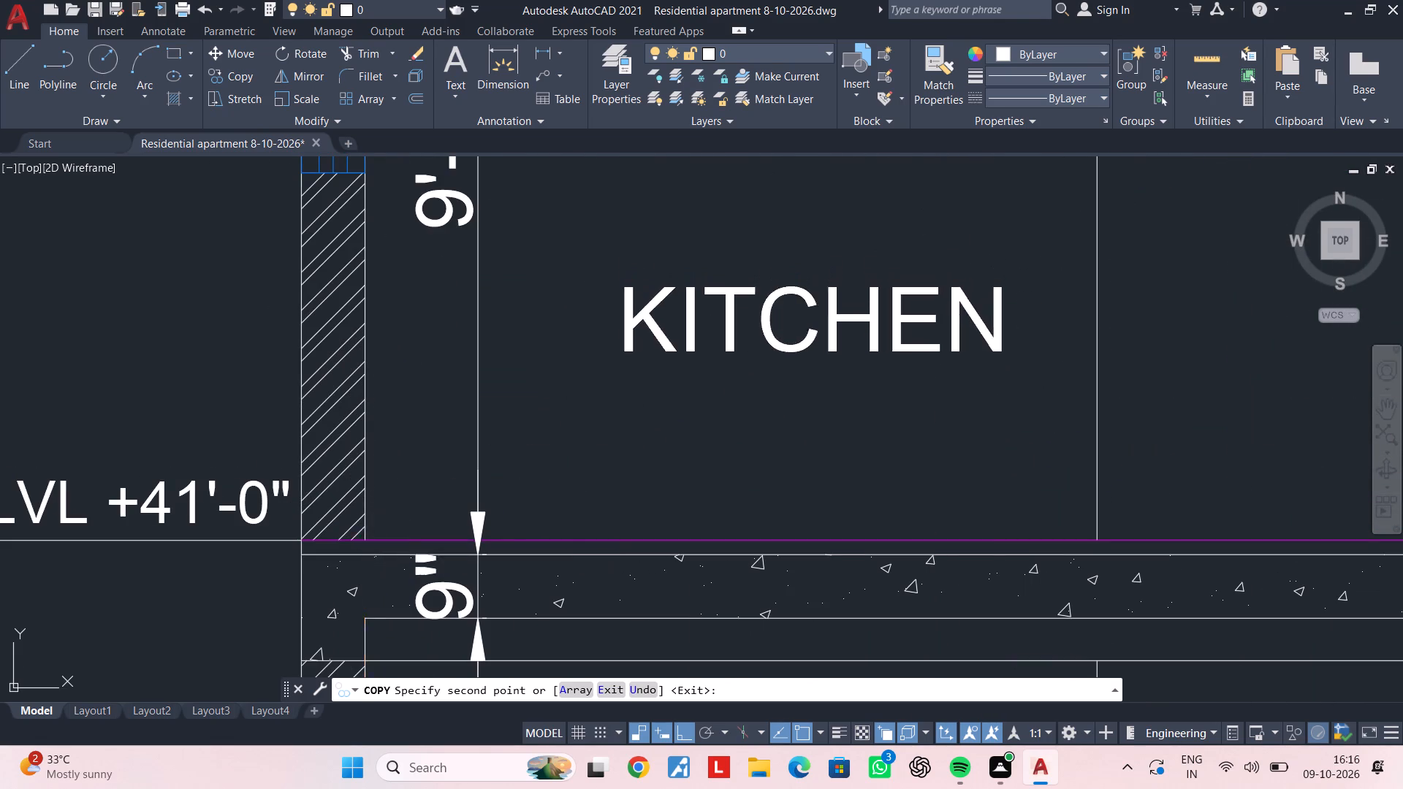
End the label copying and save the apartment drawing.
scroll(386, 530, "down", 4)
key("Escape")
key("Escape")
scroll(729, 487, "down", 2)
middle_click_drag(731, 462, 746, 309)
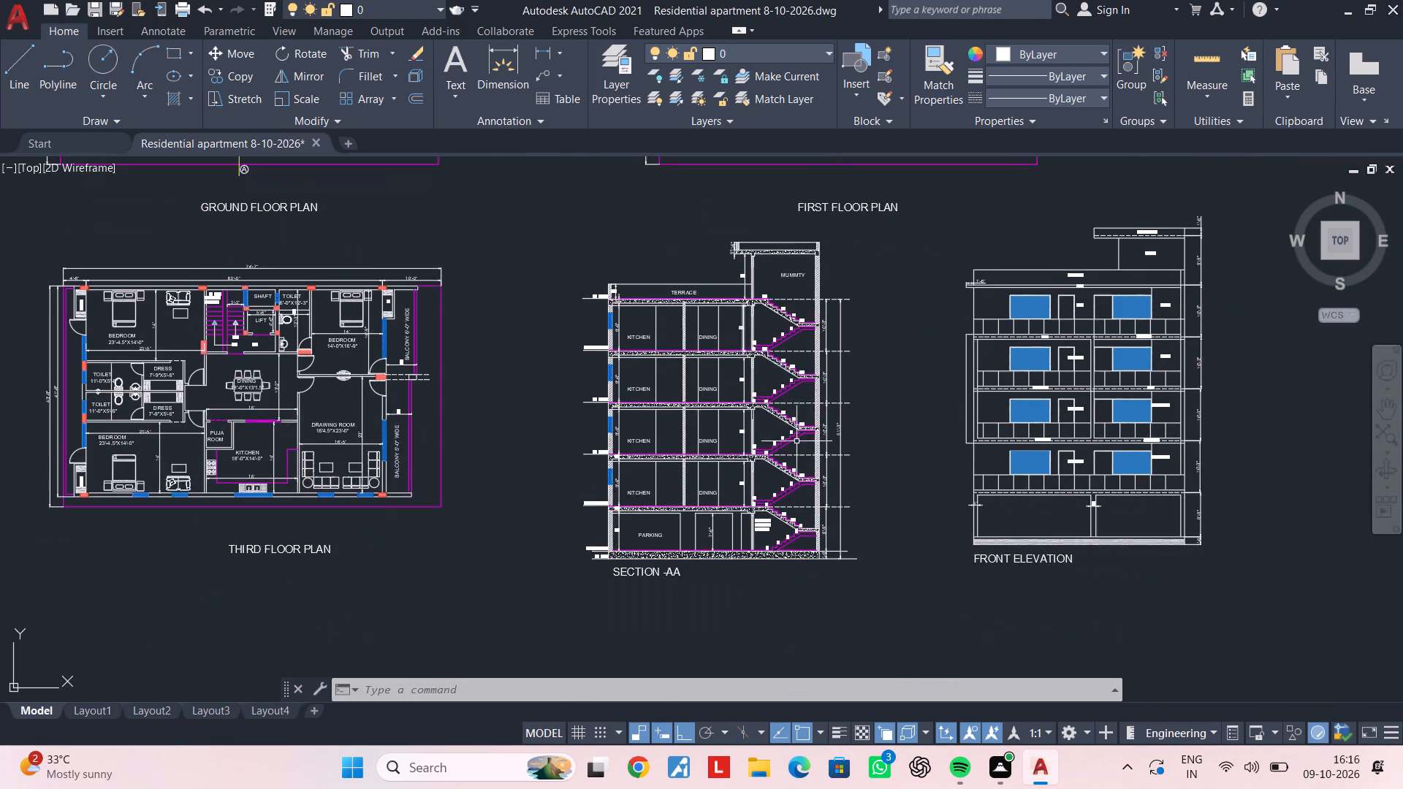
middle_click_drag(804, 448, 764, 392)
key("ctrl+s")
key("ctrl+s")
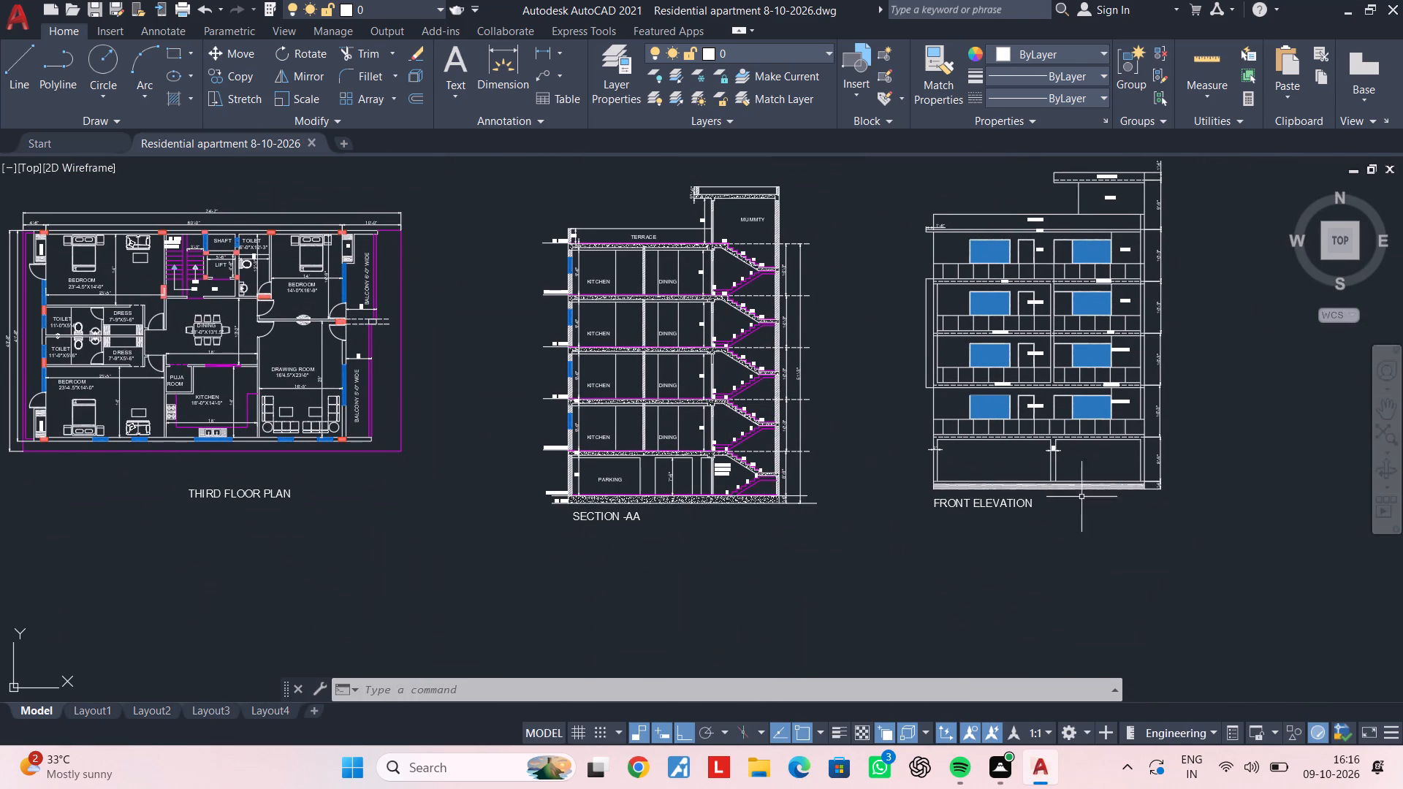
scroll(1114, 392, "up", 3)
scroll(1114, 392, "down", 4)
middle_click_drag(1013, 449, 908, 485)
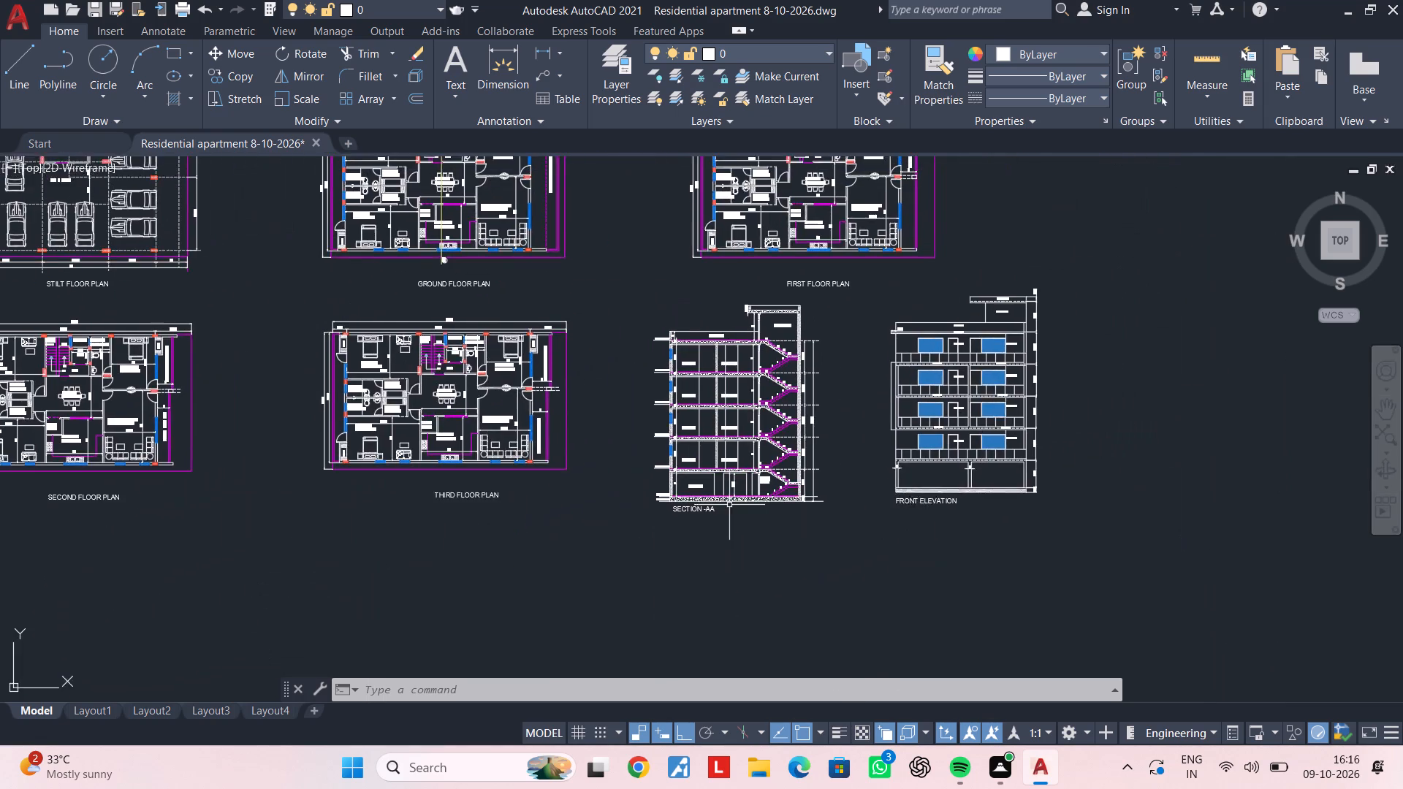
middle_click_drag(742, 503, 1050, 505)
scroll(899, 485, "down", 1)
middle_click_drag(899, 485, 844, 527)
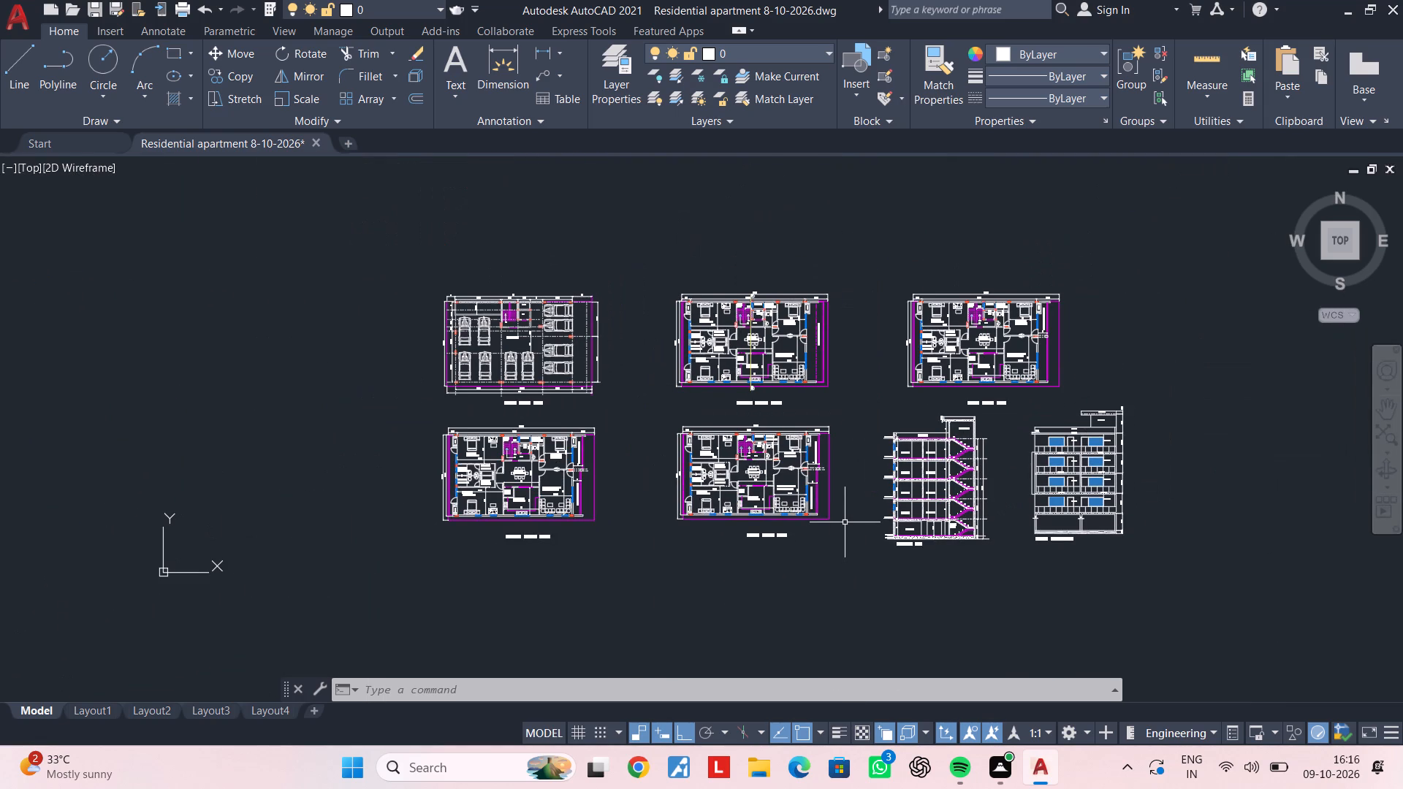
key("ctrl+s")
Set up a plot with the DWG To PDF.pc3 plotter and a window enclosing all floor plans, the section and the front elevation.
key("ctrl+p")
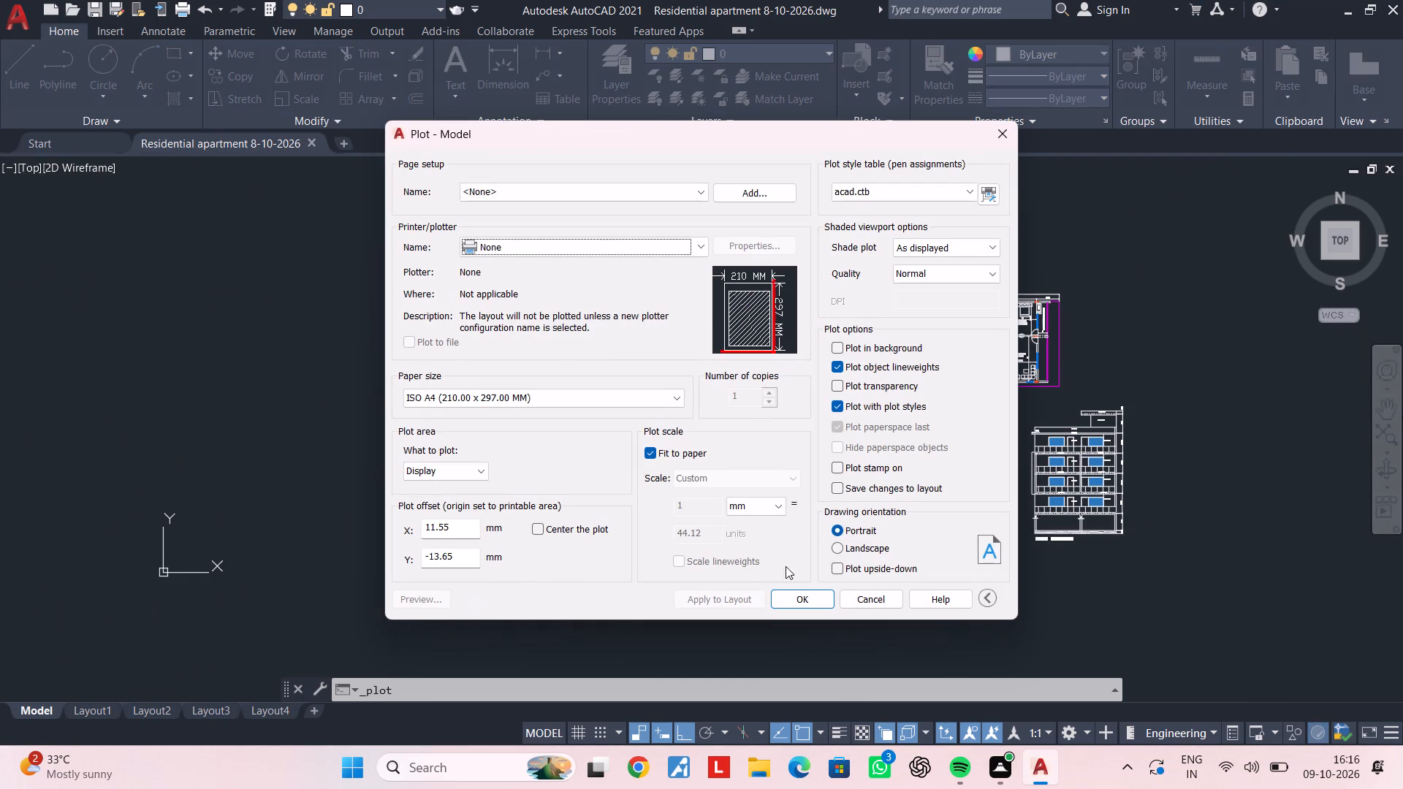
left_click(625, 241)
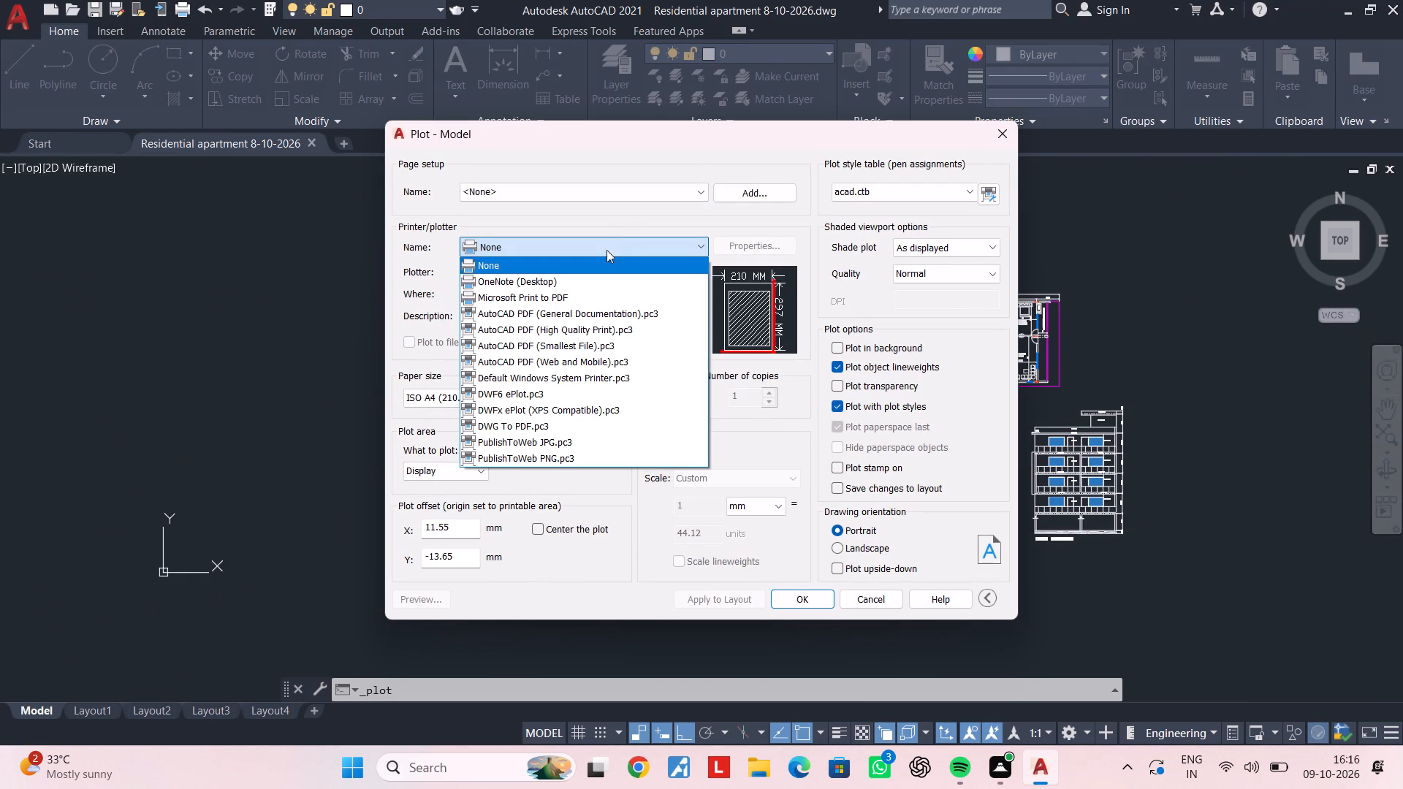
left_click(593, 419)
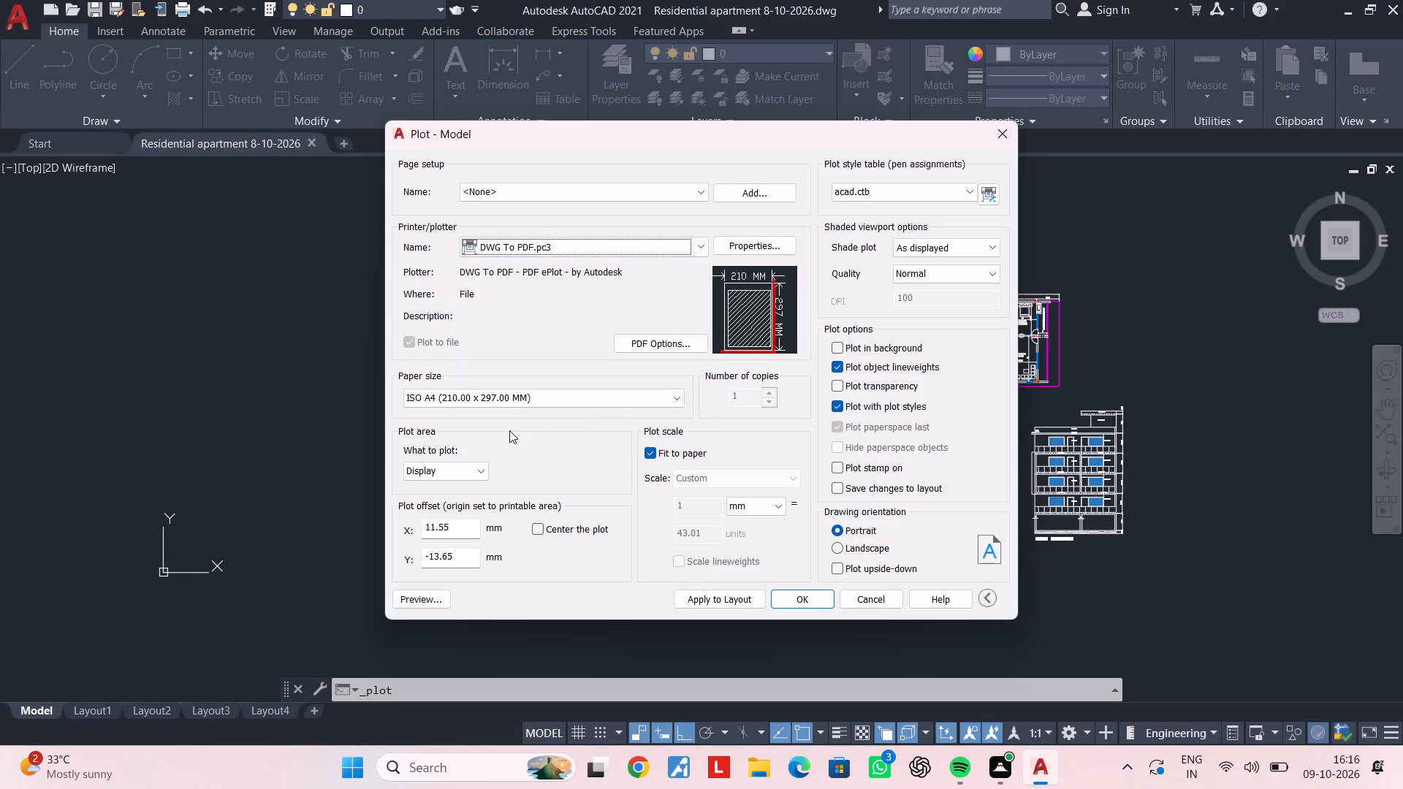
left_click(462, 468)
left_click(449, 519)
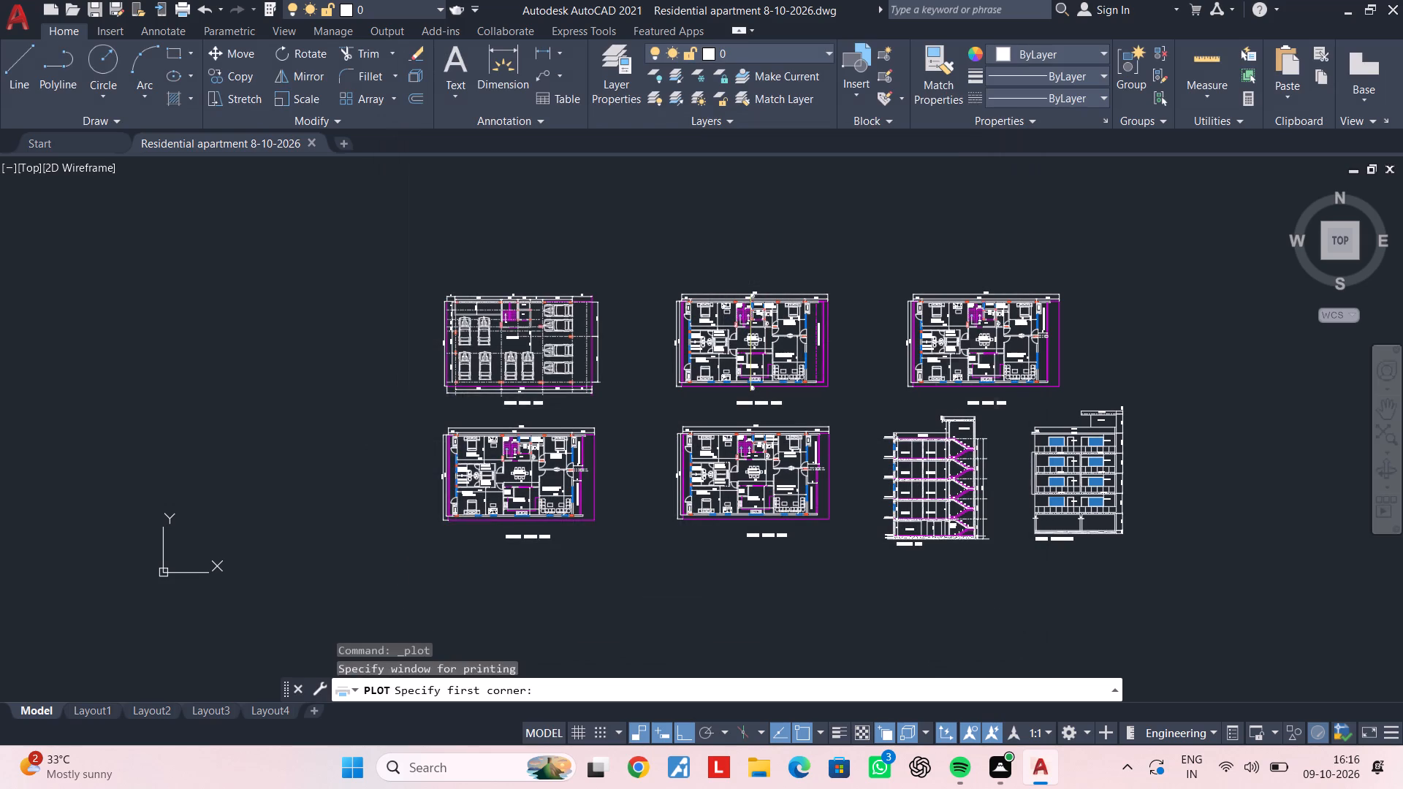
left_click(361, 254)
left_click(1215, 601)
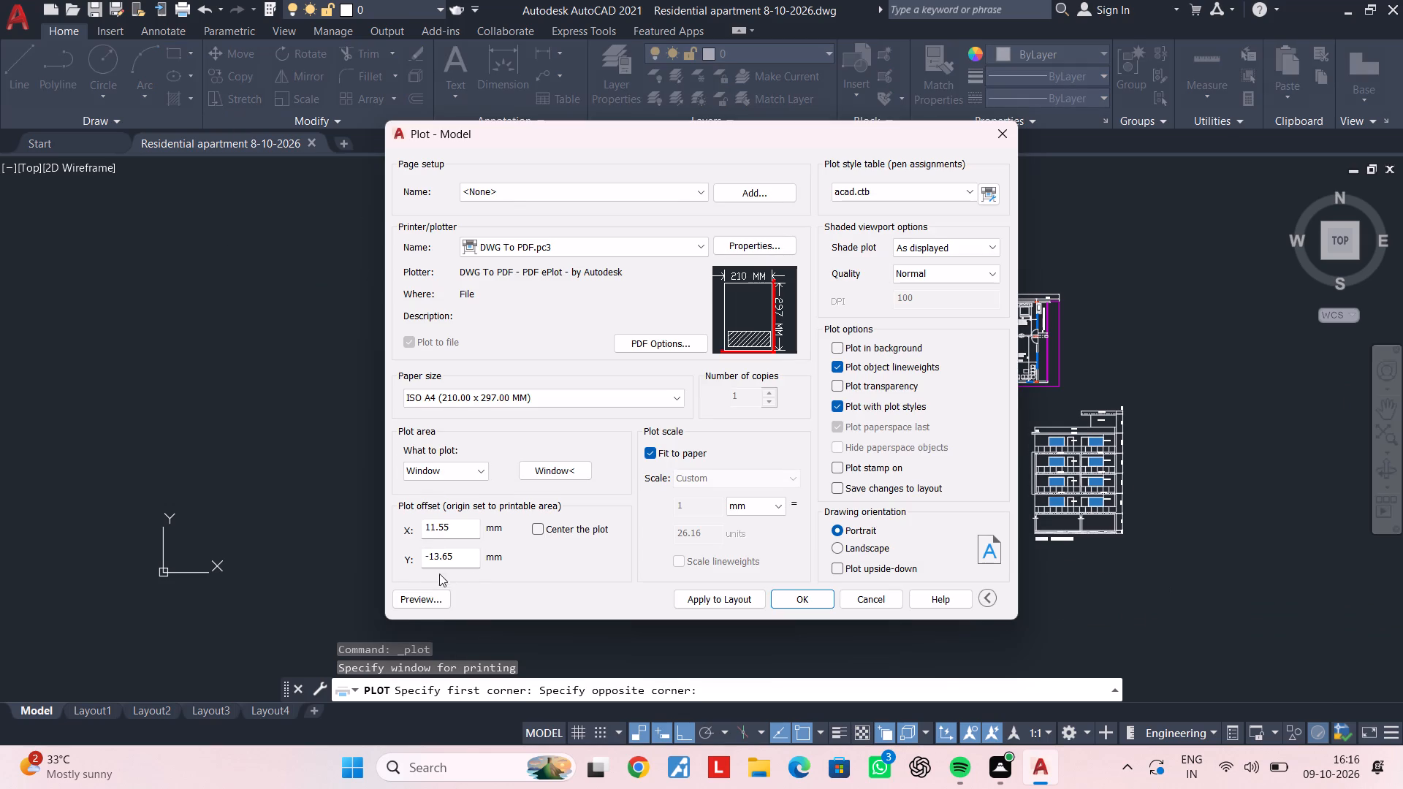
Centre the plot, turn off plotting of object lineweights, and set the drawing orientation to landscape.
left_click(536, 527)
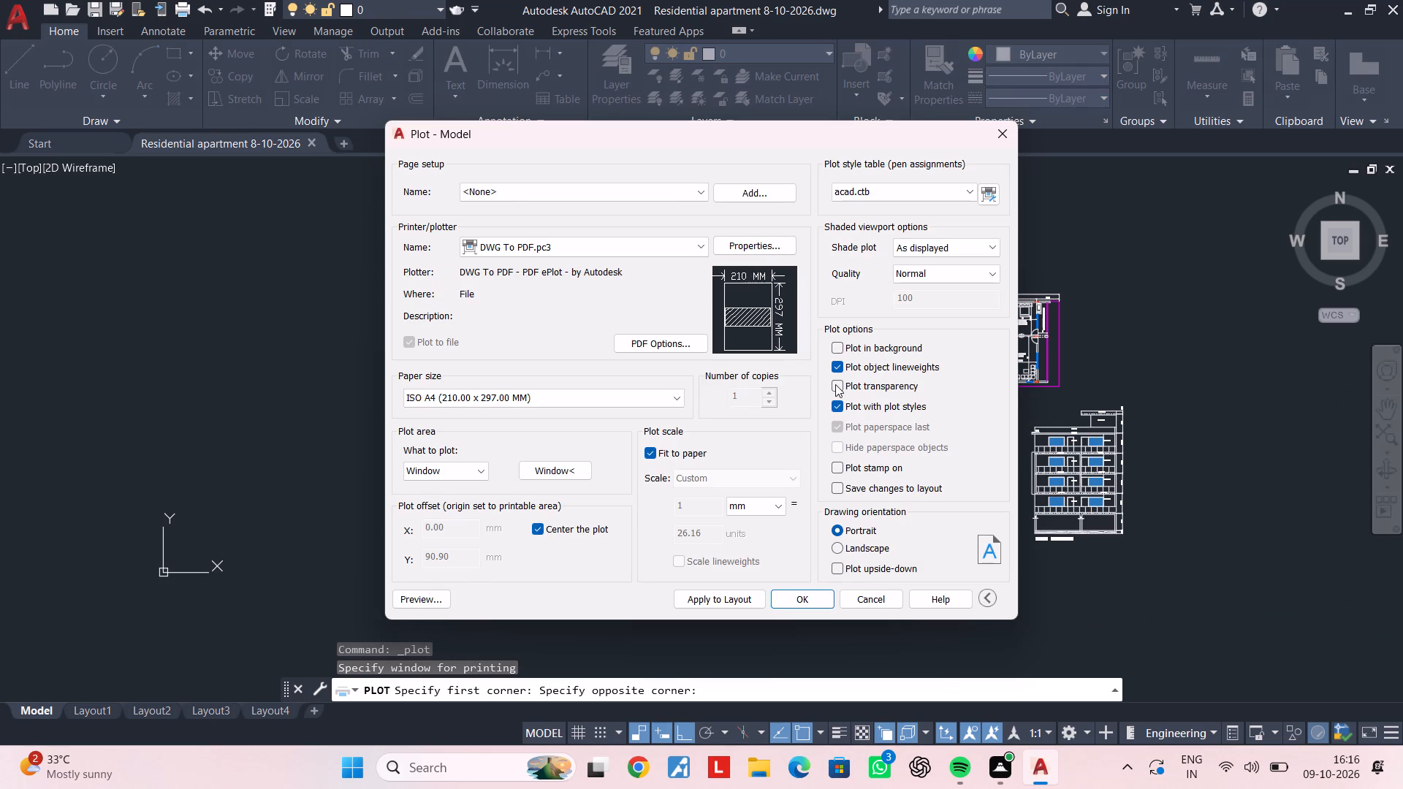
left_click(840, 366)
left_click(875, 543)
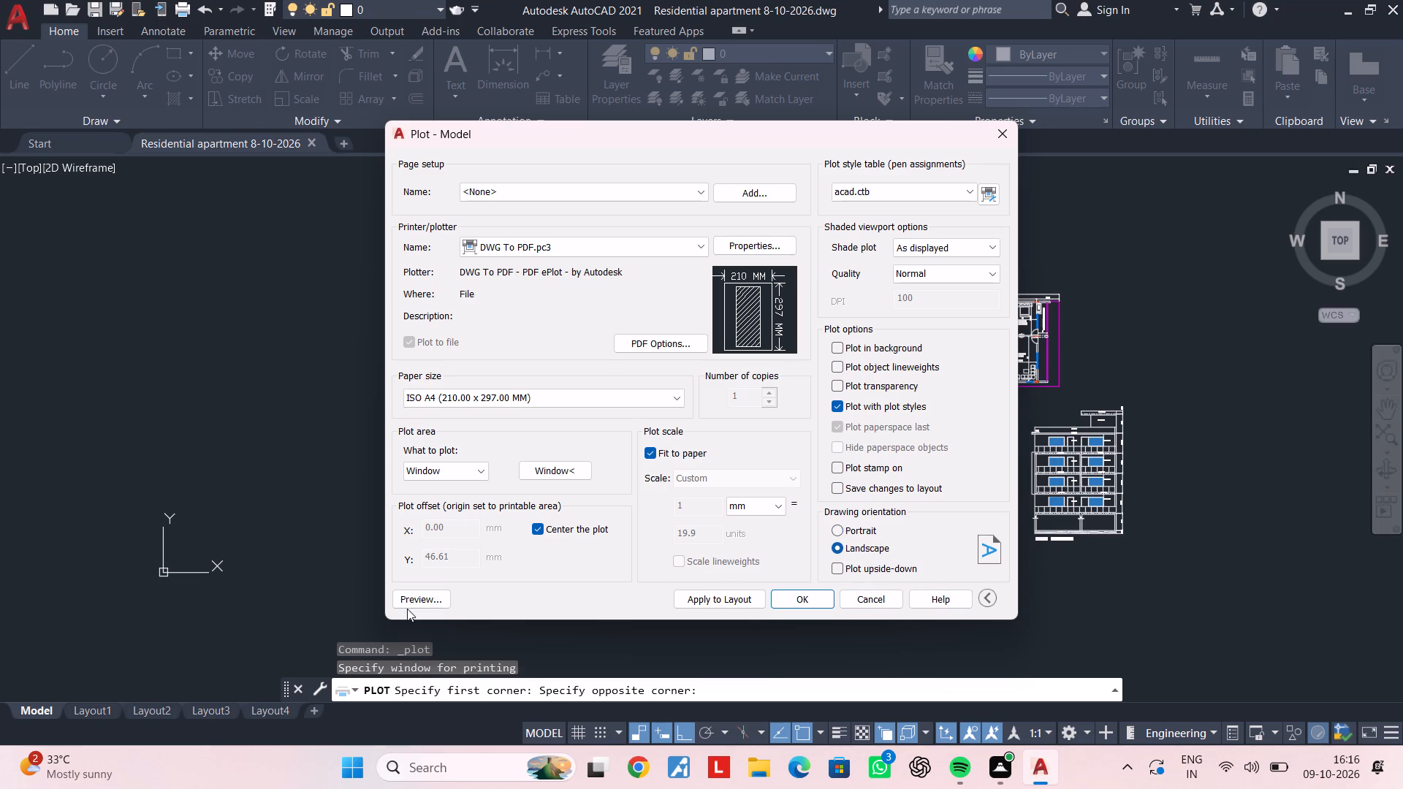
Preview the plot and examine the stilt, ground and second floor plans for legibility and colours.
left_click(422, 606)
scroll(501, 465, "up", 4)
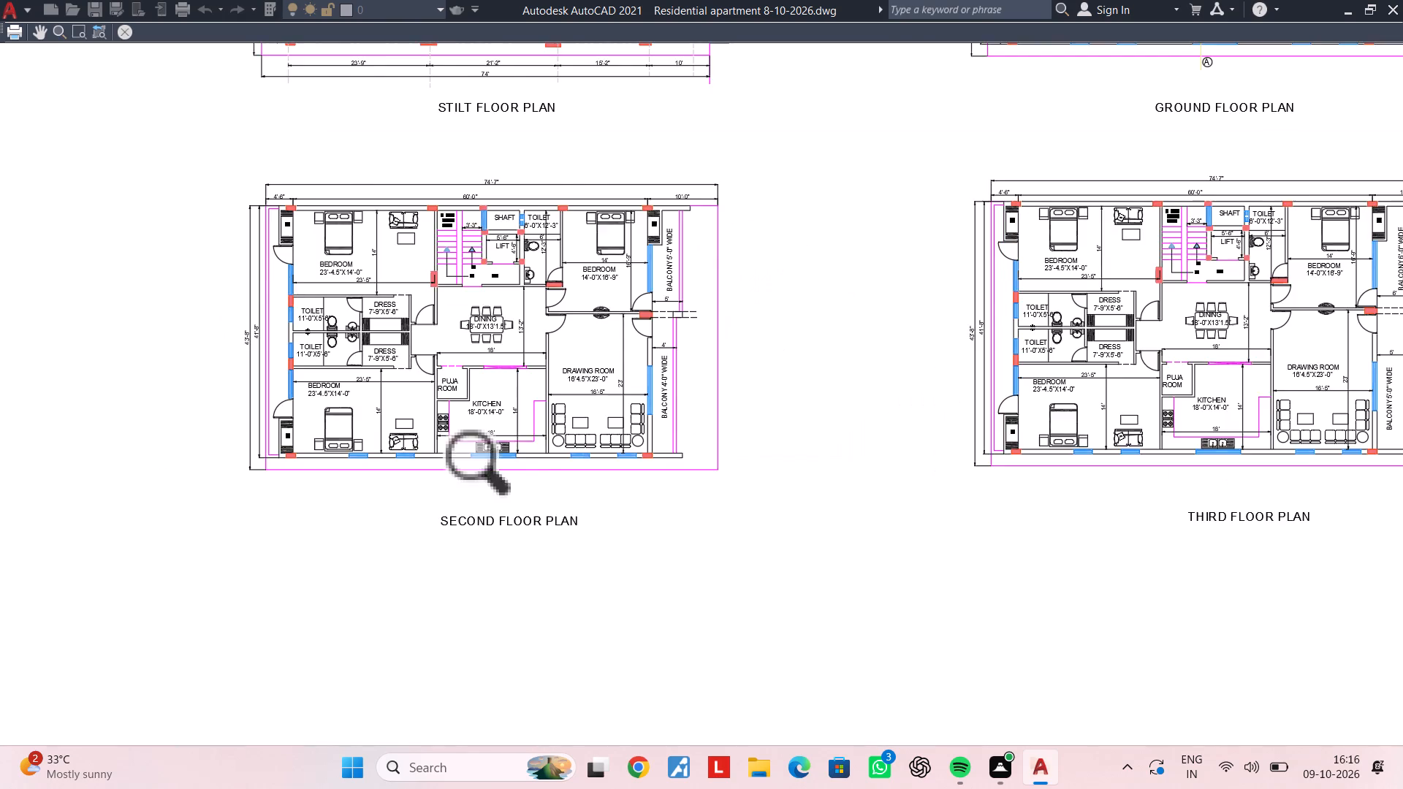
scroll(533, 454, "up", 3)
scroll(579, 400, "up", 1)
middle_click_drag(579, 413, 514, 707)
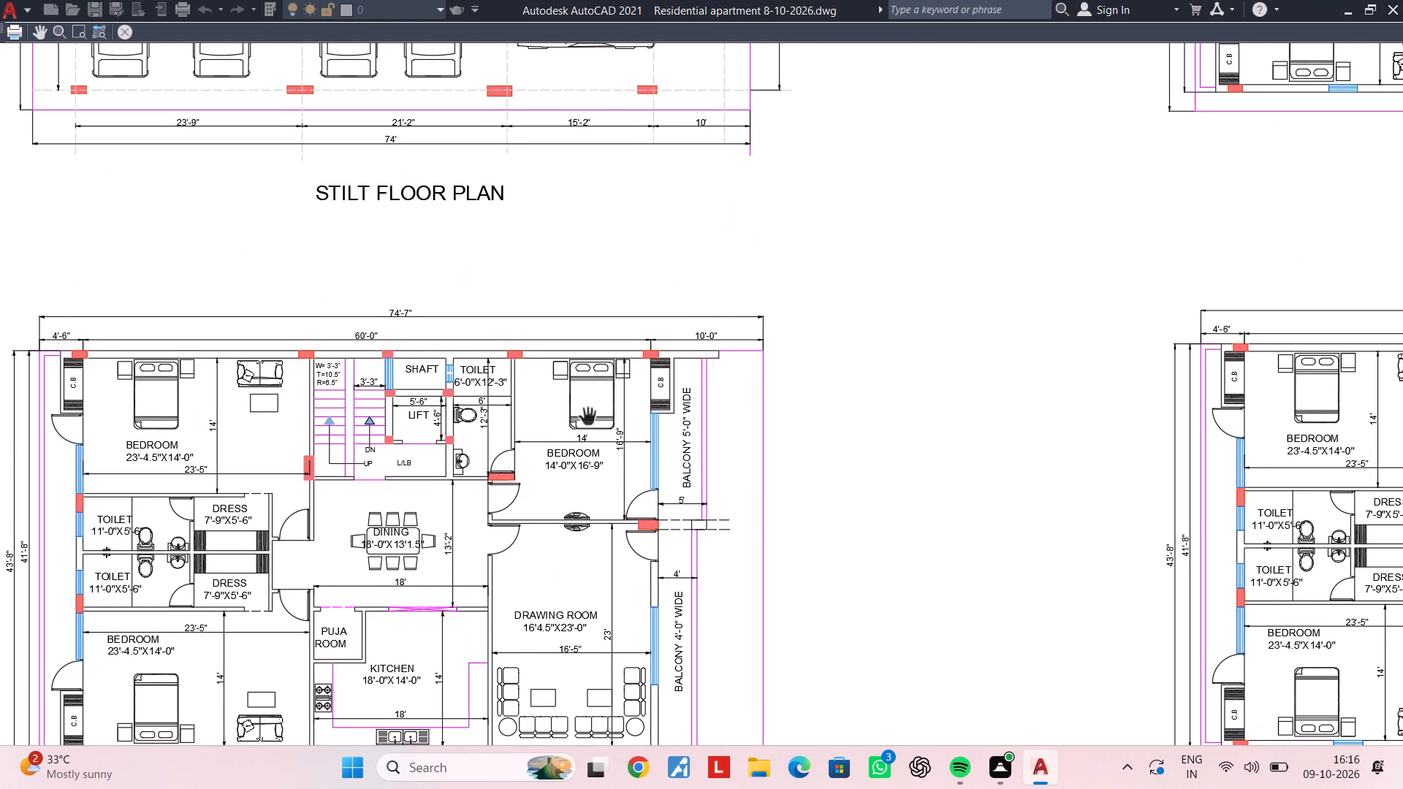
middle_click_drag(566, 430, 530, 457)
middle_click_drag(560, 372, 533, 564)
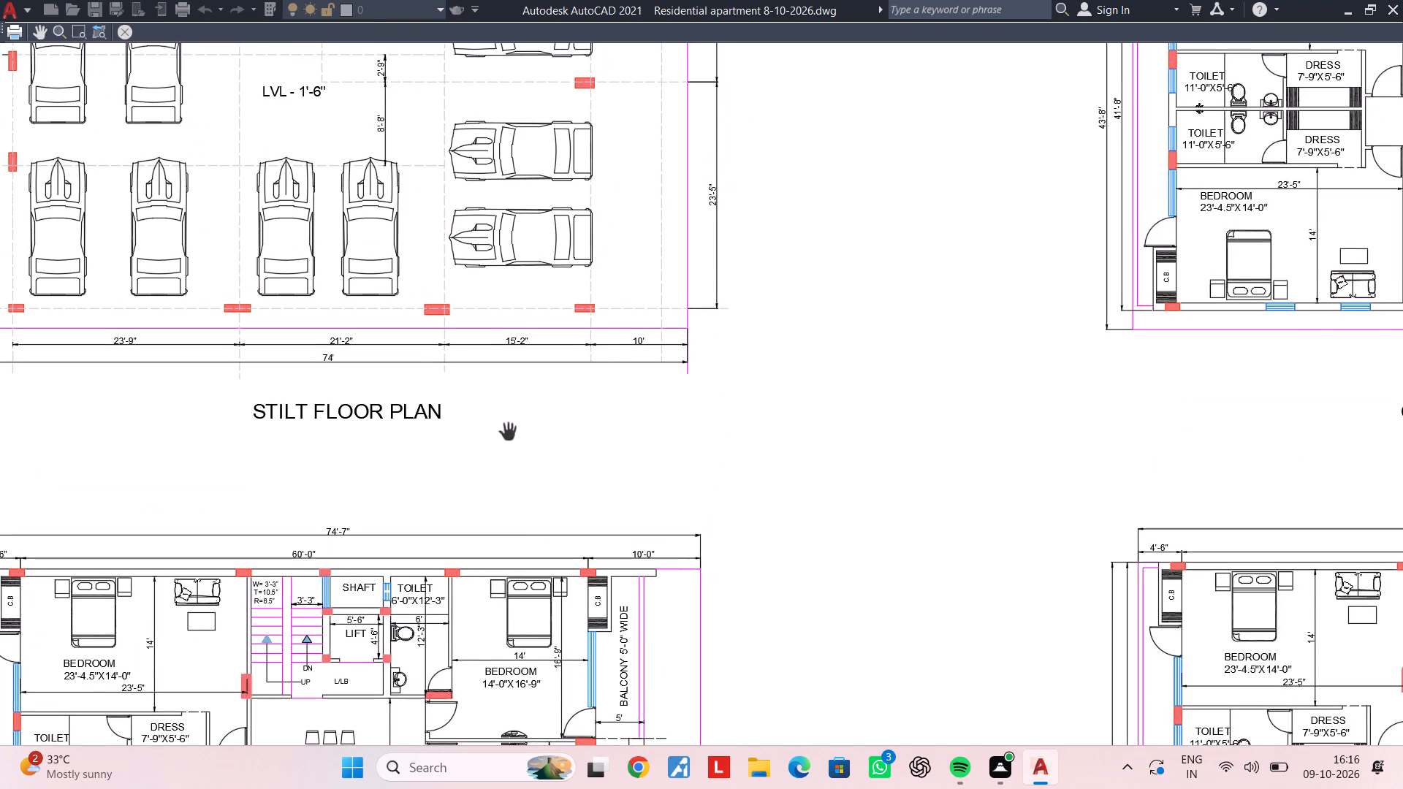
middle_click_drag(511, 449, 524, 646)
middle_click_drag(430, 504, 623, 568)
middle_click_drag(690, 525, 322, 522)
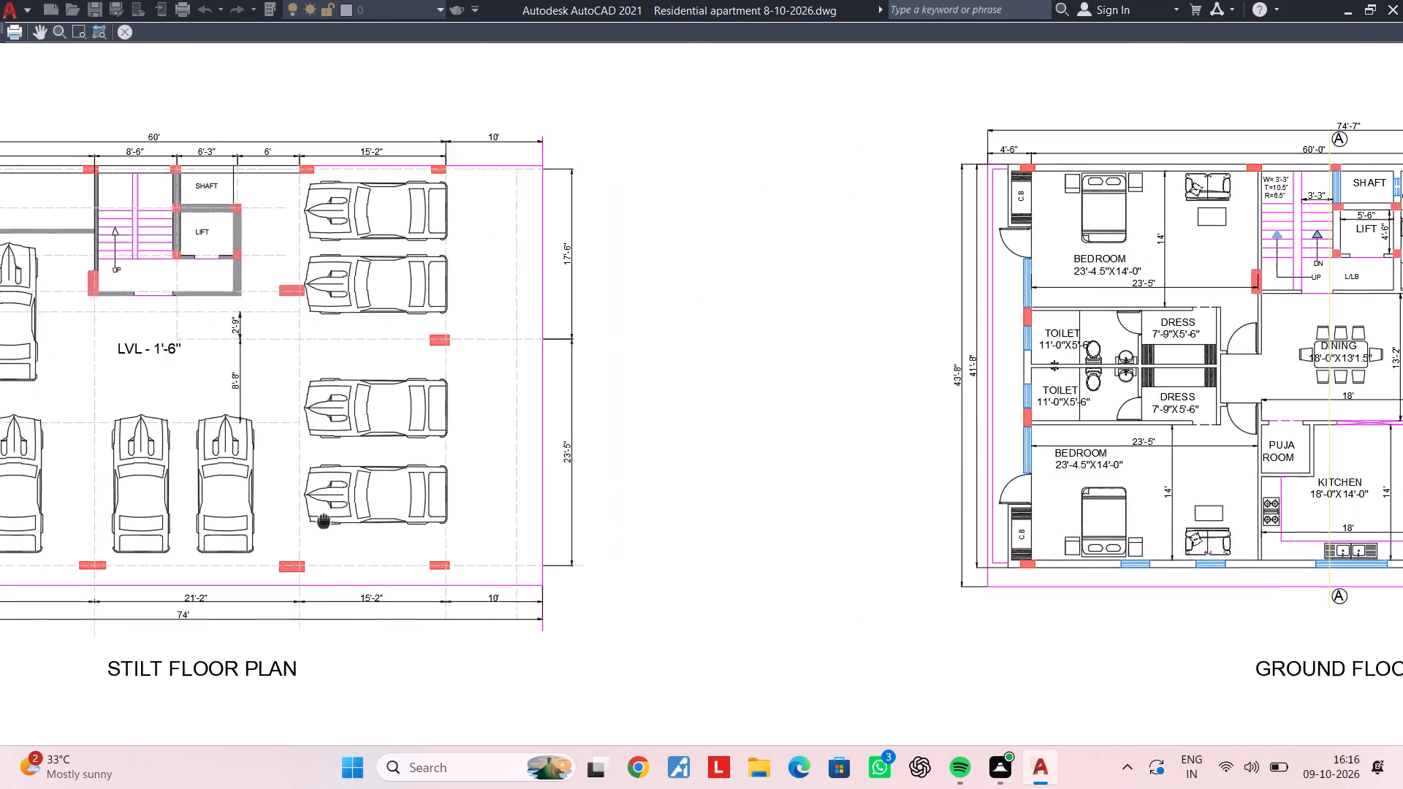
middle_click_drag(322, 522, 267, 517)
middle_click_drag(886, 533, 504, 525)
middle_click_drag(767, 545, 712, 500)
middle_click_drag(830, 489, 780, 484)
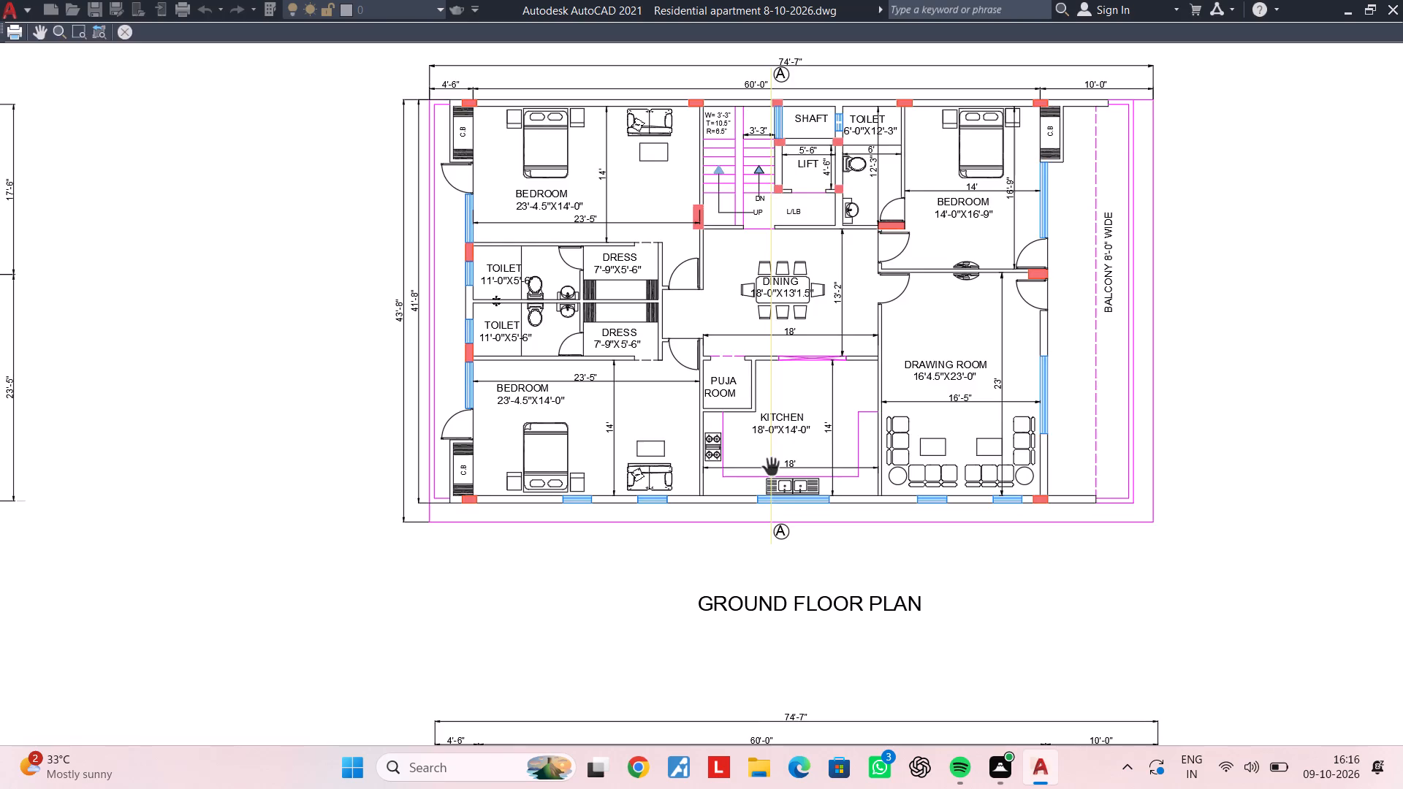
key("Escape")
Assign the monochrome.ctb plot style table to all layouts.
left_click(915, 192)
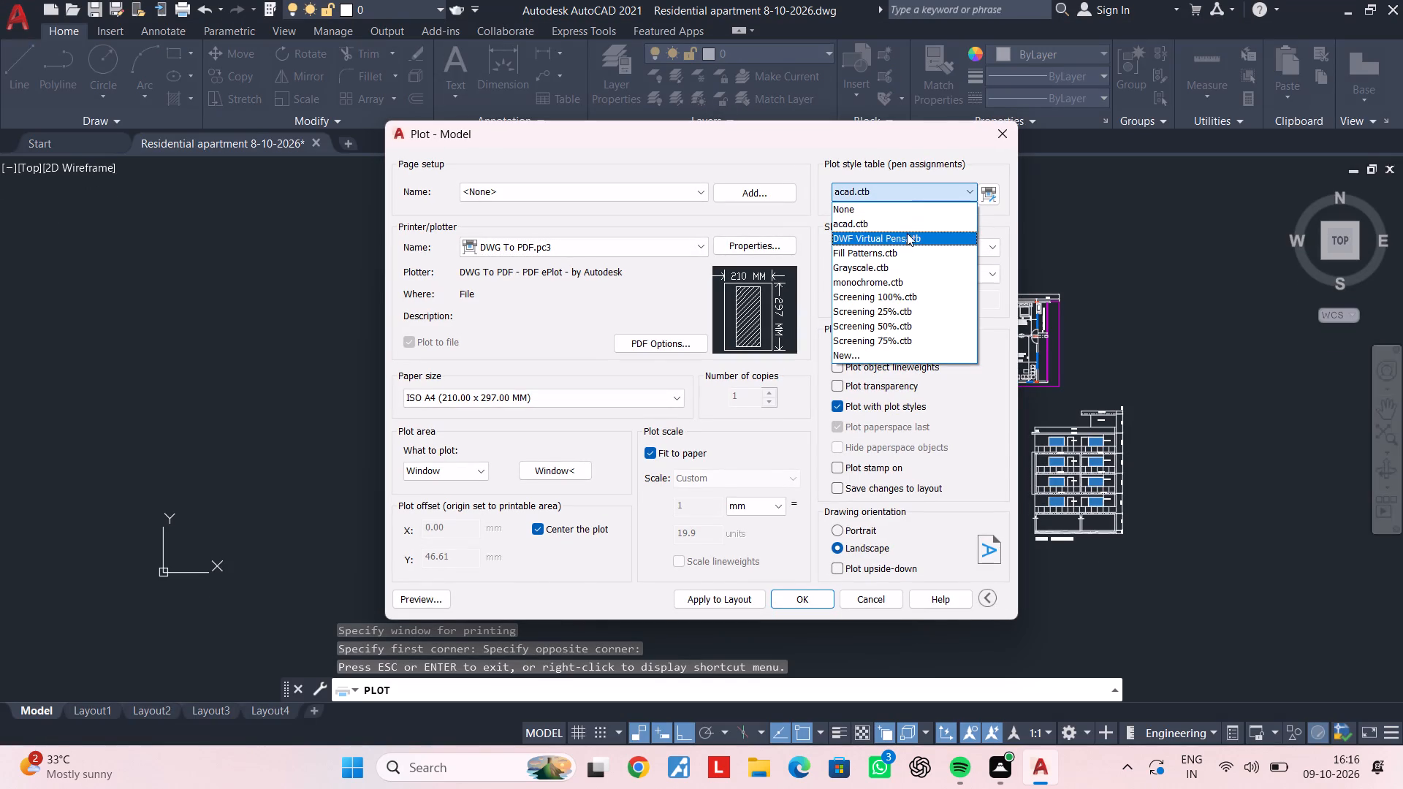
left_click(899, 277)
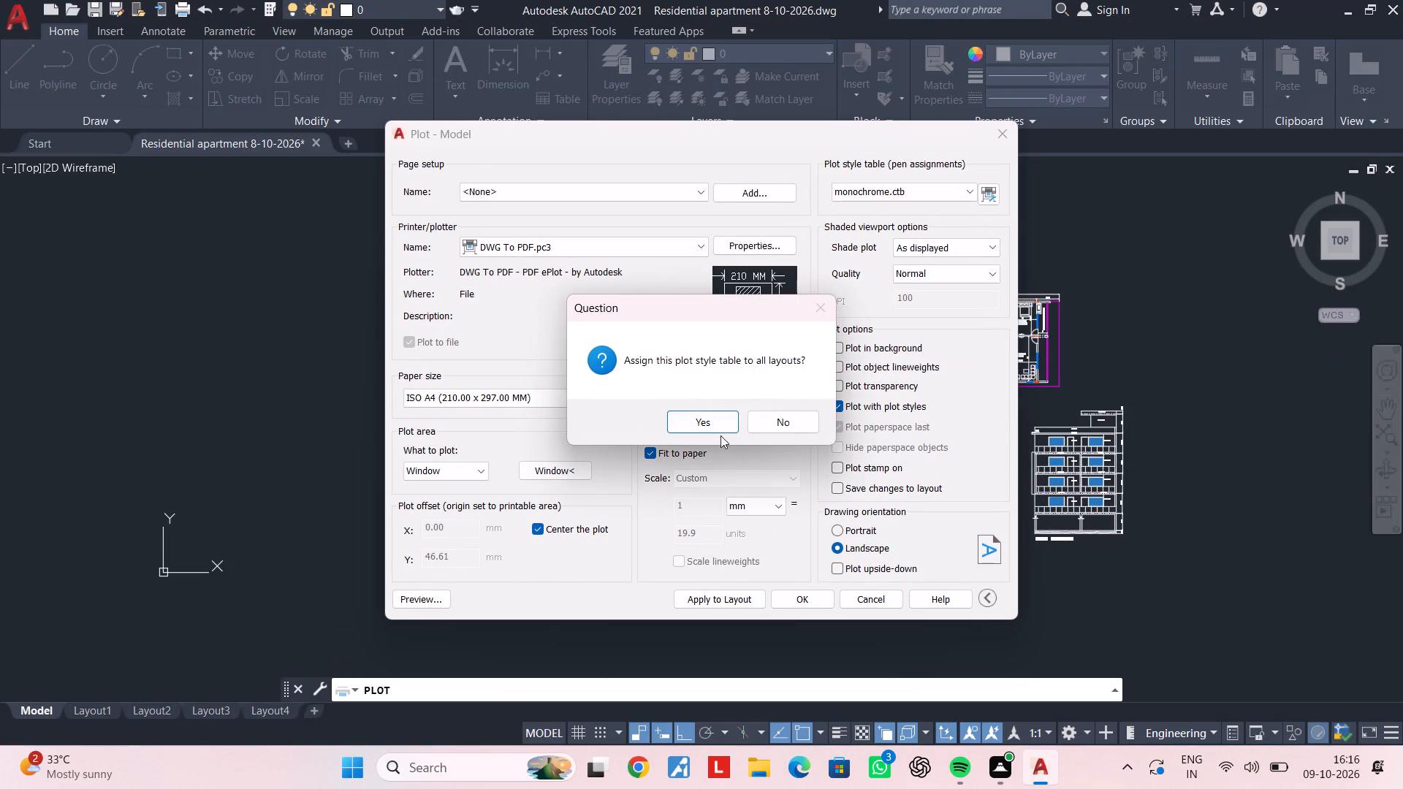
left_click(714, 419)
Preview the monochrome plot and examine the floor plans, section and elevation for line and fill appearance.
left_click(420, 595)
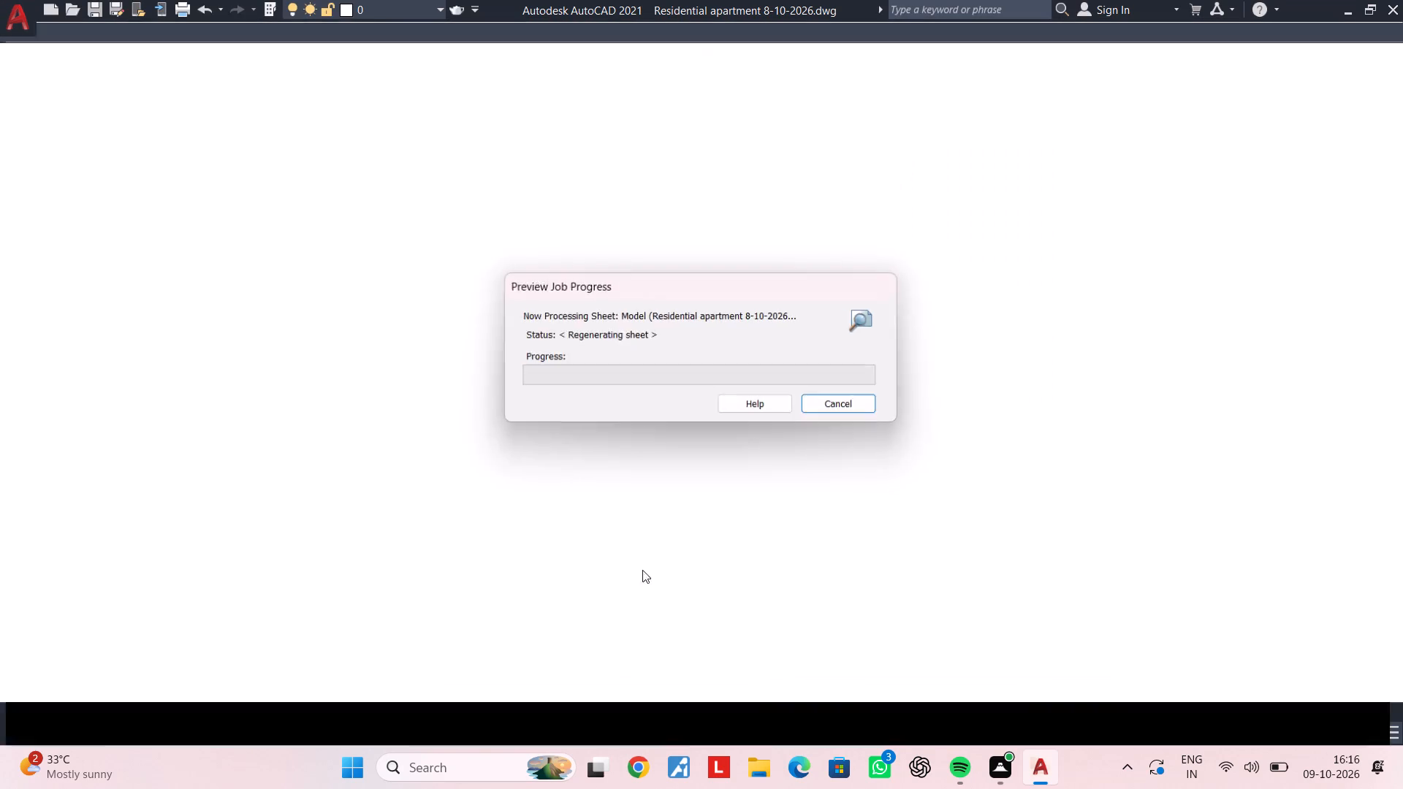
scroll(700, 448, "up", 4)
middle_click_drag(699, 448, 682, 607)
middle_click_drag(724, 475, 705, 526)
middle_click_drag(784, 468, 634, 496)
middle_click_drag(801, 480, 297, 486)
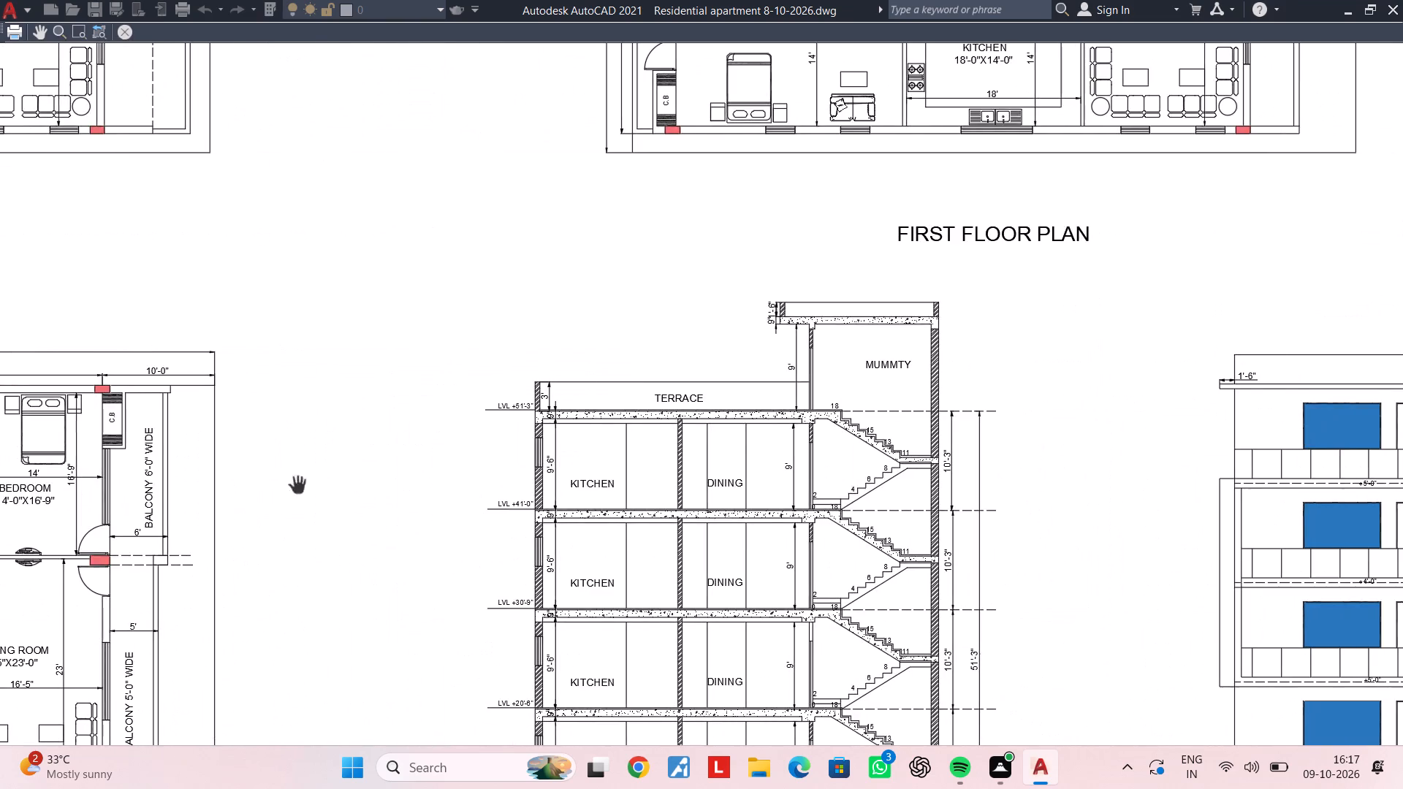
scroll(530, 481, "down", 1)
scroll(711, 434, "up", 2)
middle_click_drag(712, 435, 620, 646)
middle_click_drag(679, 469, 663, 594)
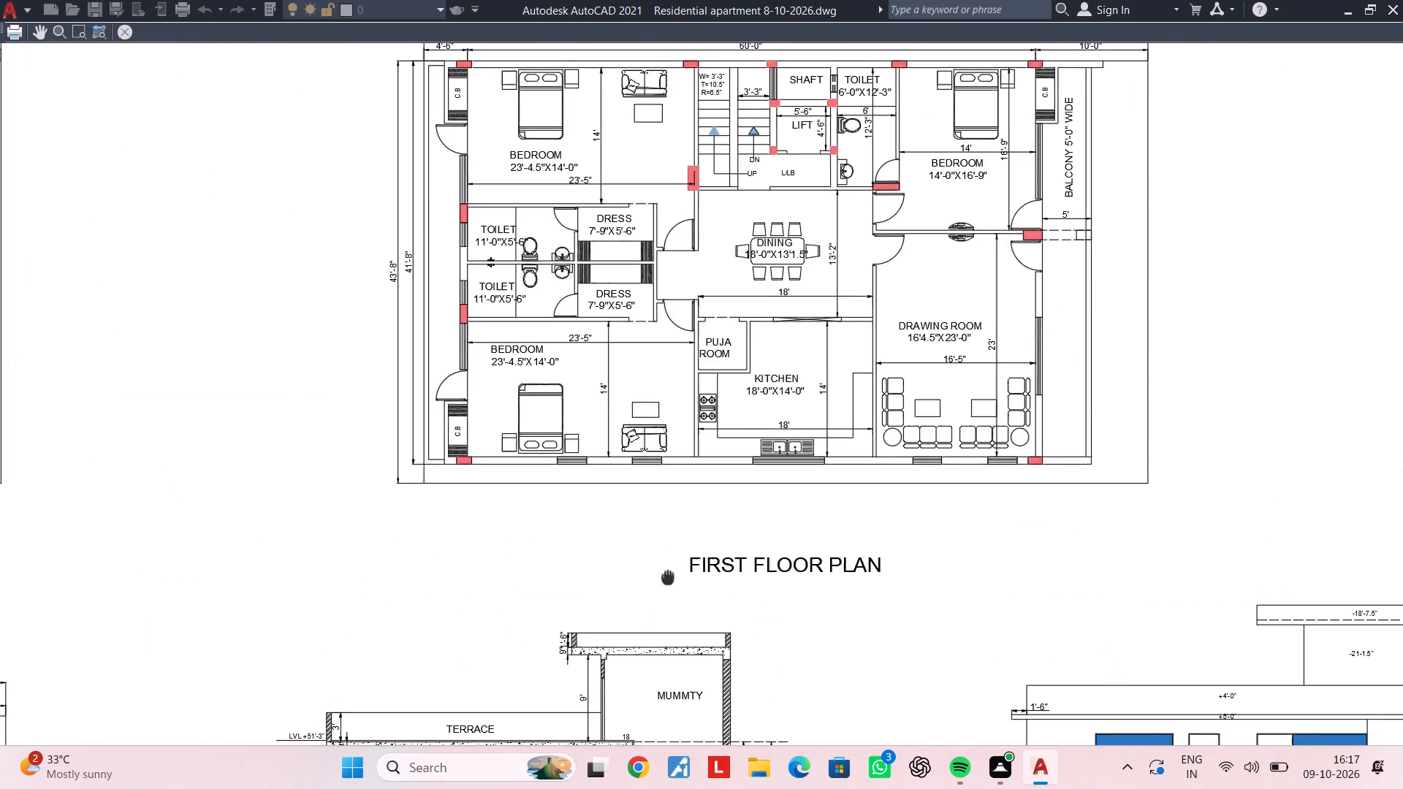
middle_click_drag(663, 594, 647, 683)
middle_click_drag(475, 584, 1060, 608)
middle_click_drag(525, 509, 1165, 508)
middle_click_drag(772, 473, 1195, 472)
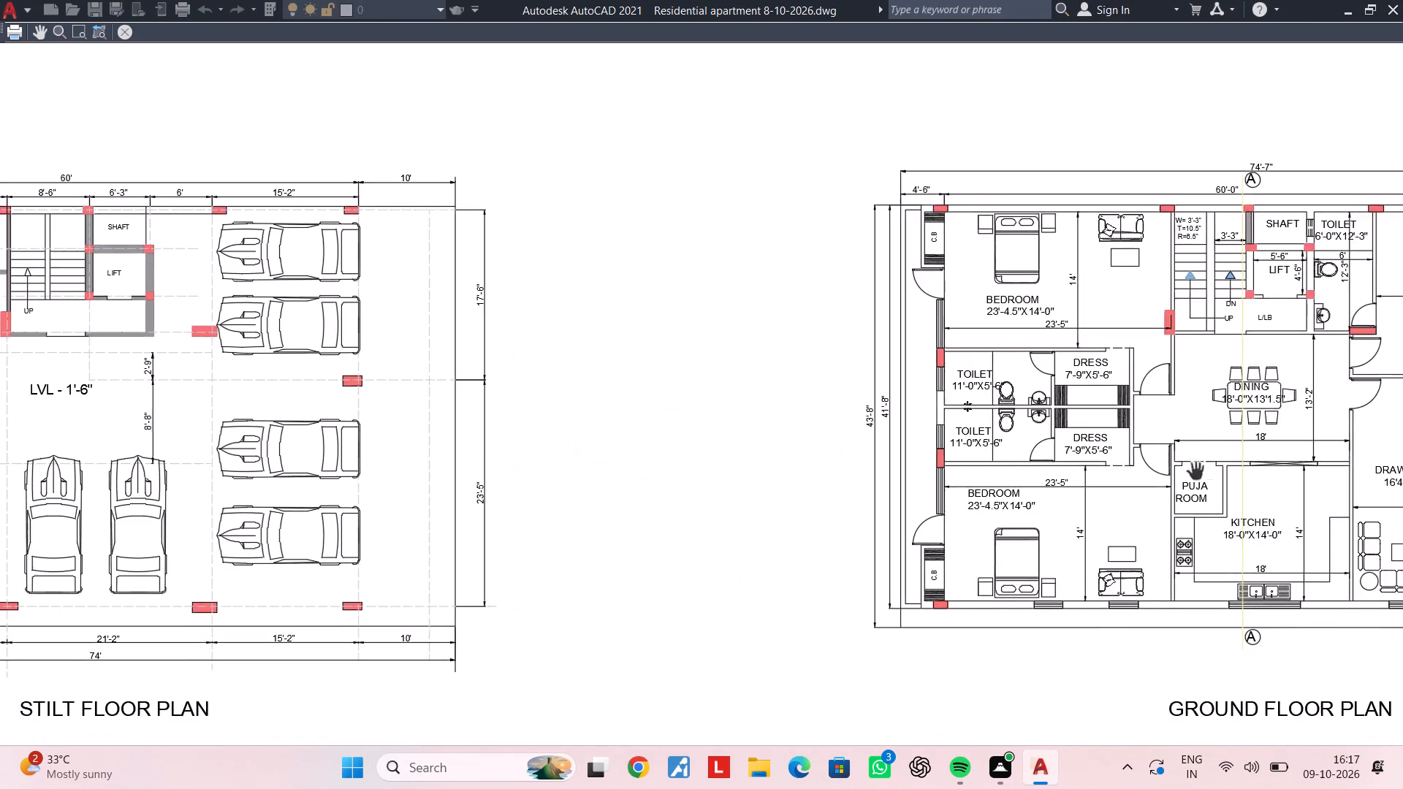
scroll(549, 446, "down", 2)
middle_click_drag(589, 451, 951, 420)
key("Escape")
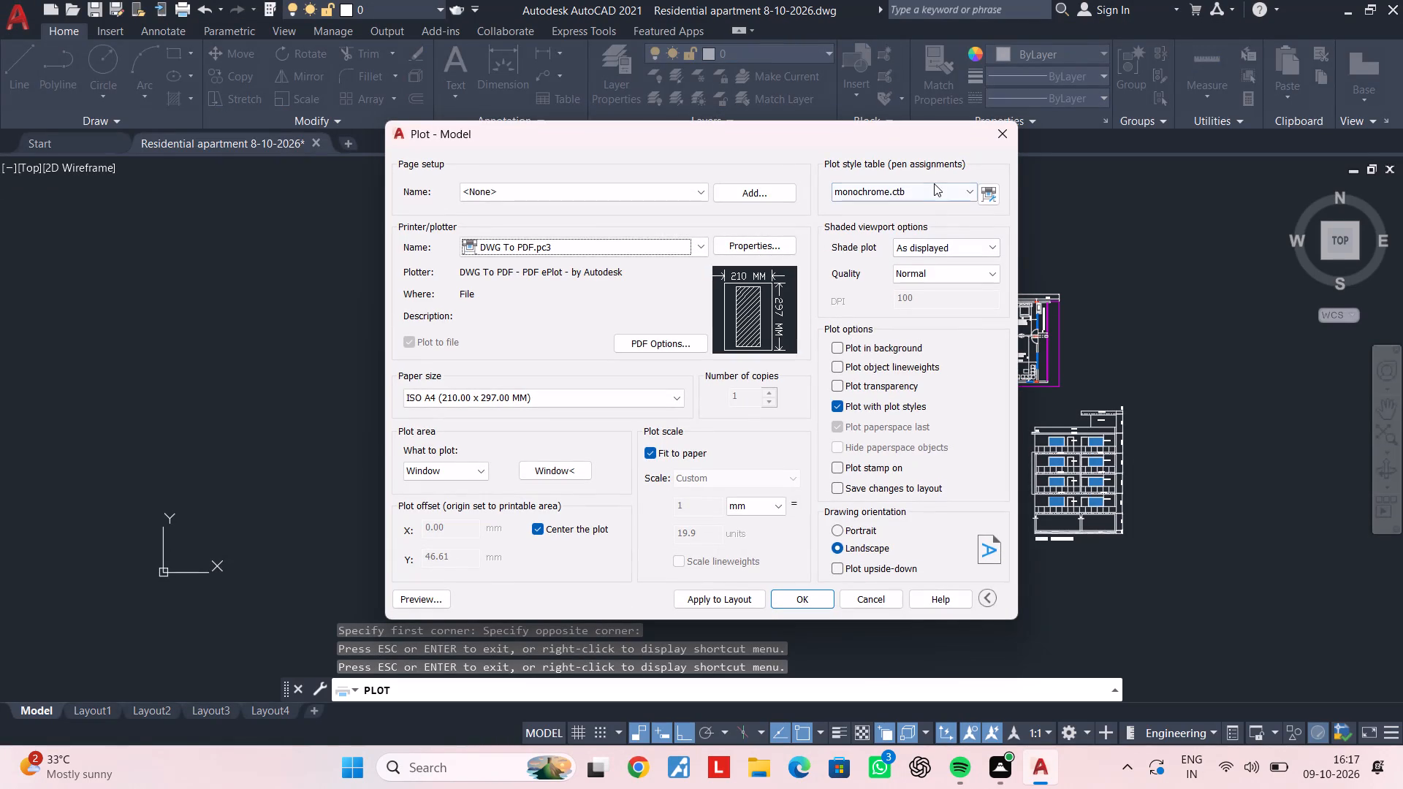
Assign the Screening 100%.ctb plot style table to all layouts.
left_click(931, 188)
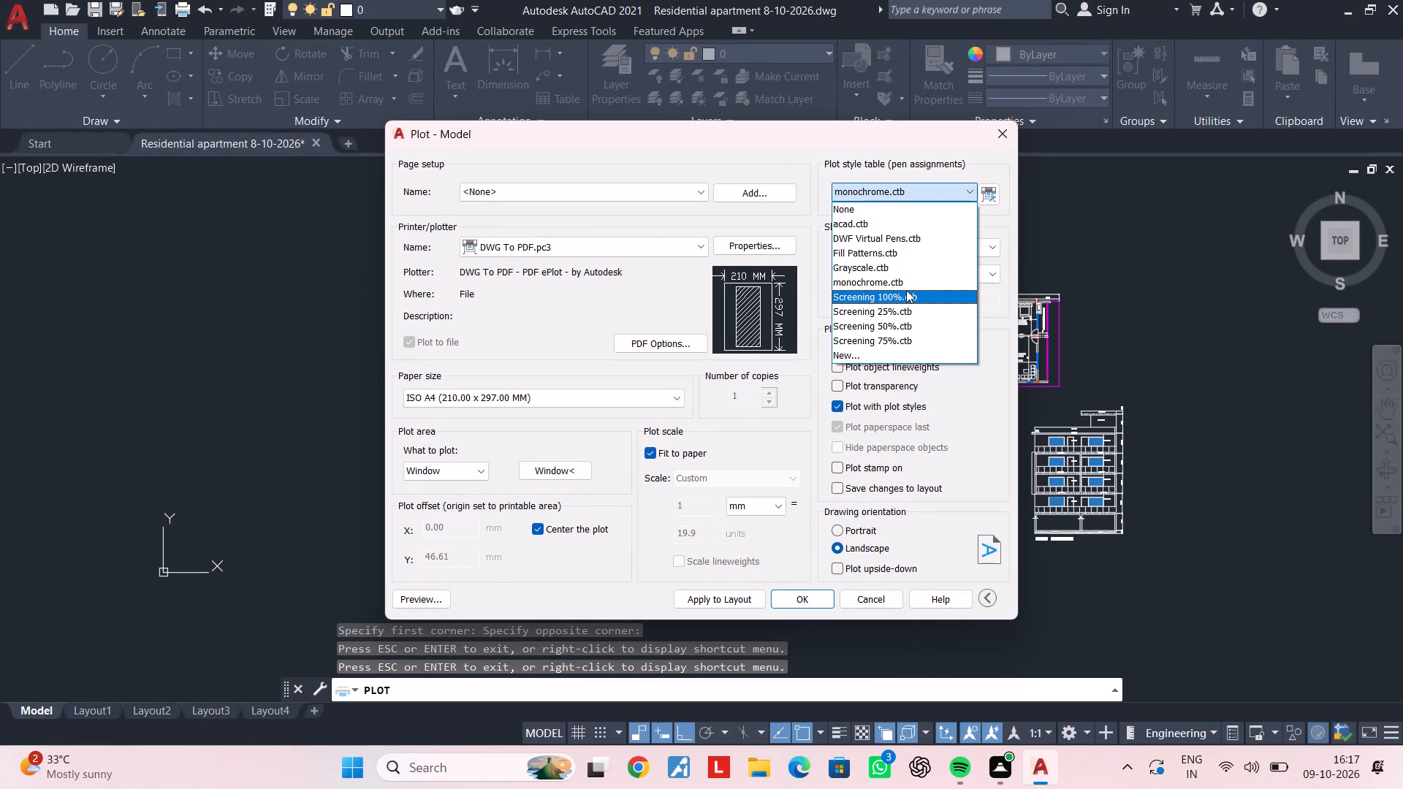
left_click(906, 290)
left_click(713, 426)
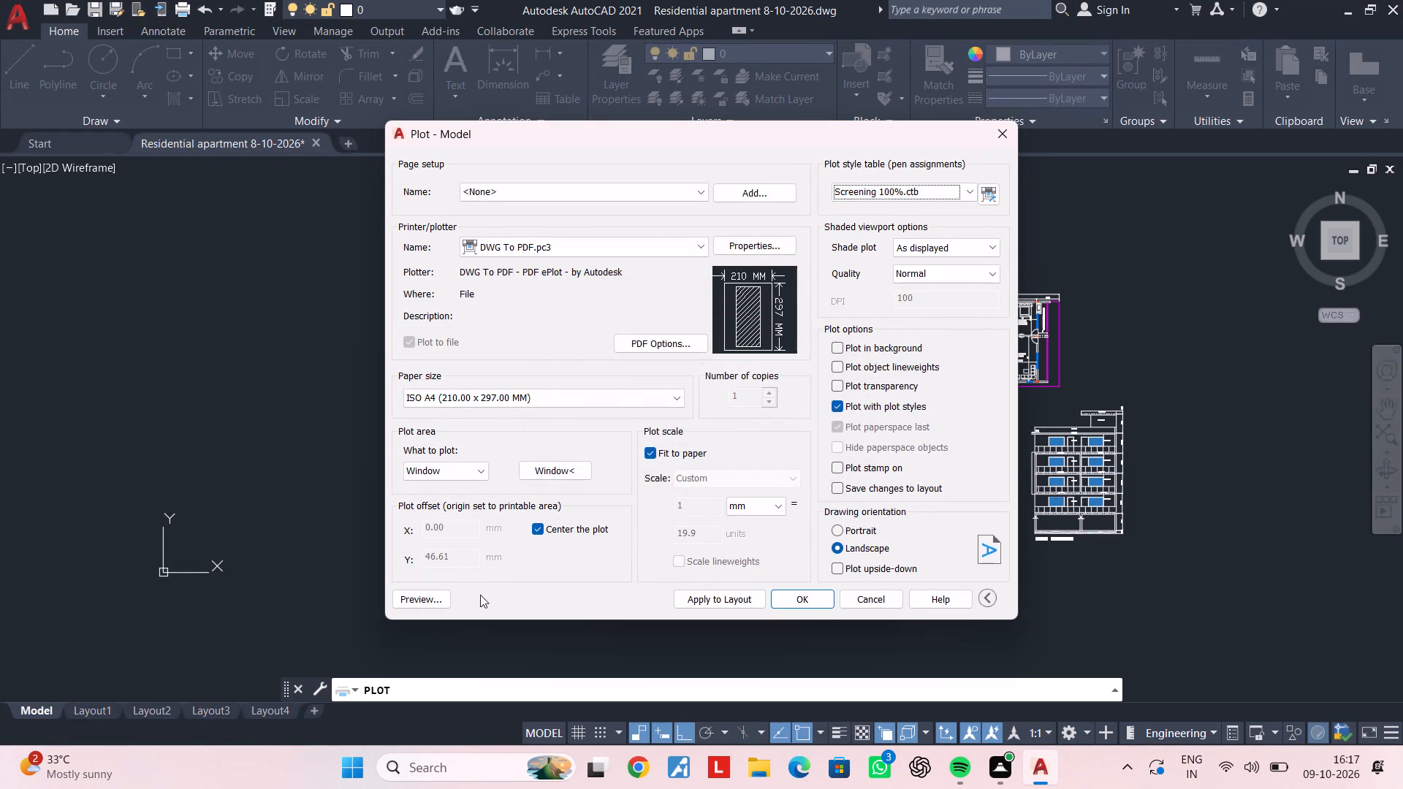
Preview the plot with the screening style and examine the section, the floor plans and the overall sheet arrangement.
left_click(427, 592)
scroll(661, 416, "up", 4)
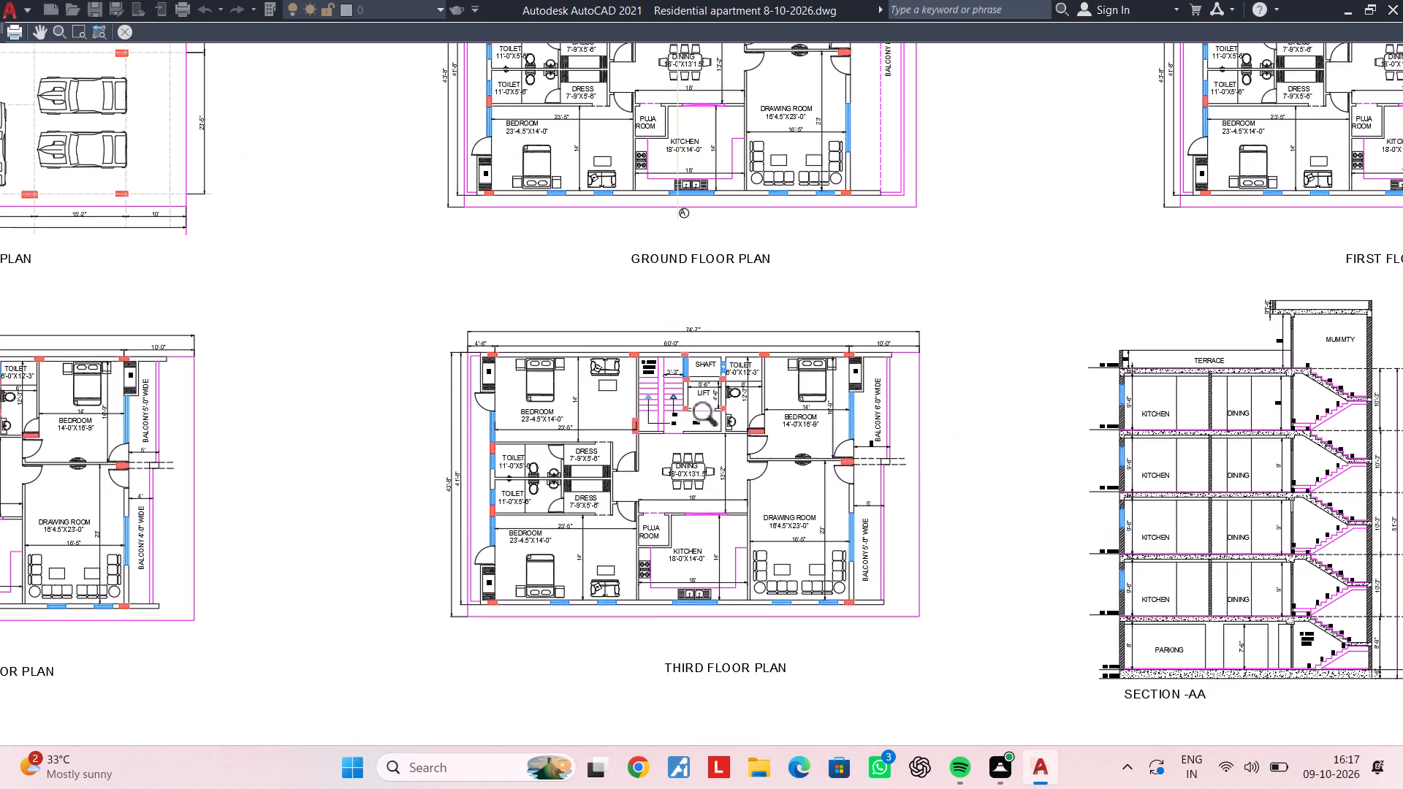
scroll(712, 416, "up", 1)
middle_click_drag(738, 395, 223, 500)
scroll(482, 457, "up", 1)
scroll(886, 473, "up", 2)
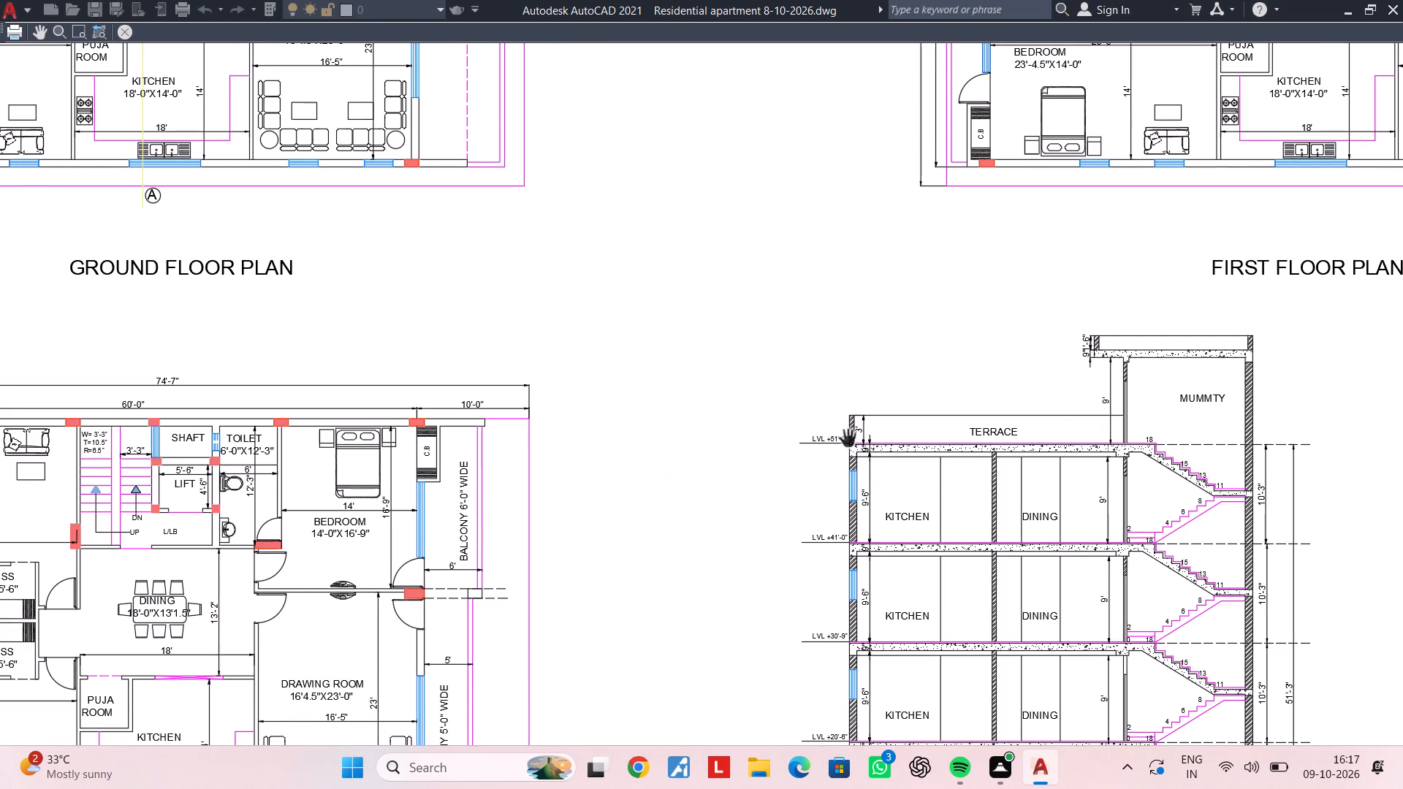
middle_click_drag(843, 439, 639, 632)
middle_click_drag(737, 399, 529, 584)
middle_click_drag(328, 491, 741, 479)
middle_click_drag(332, 435, 777, 458)
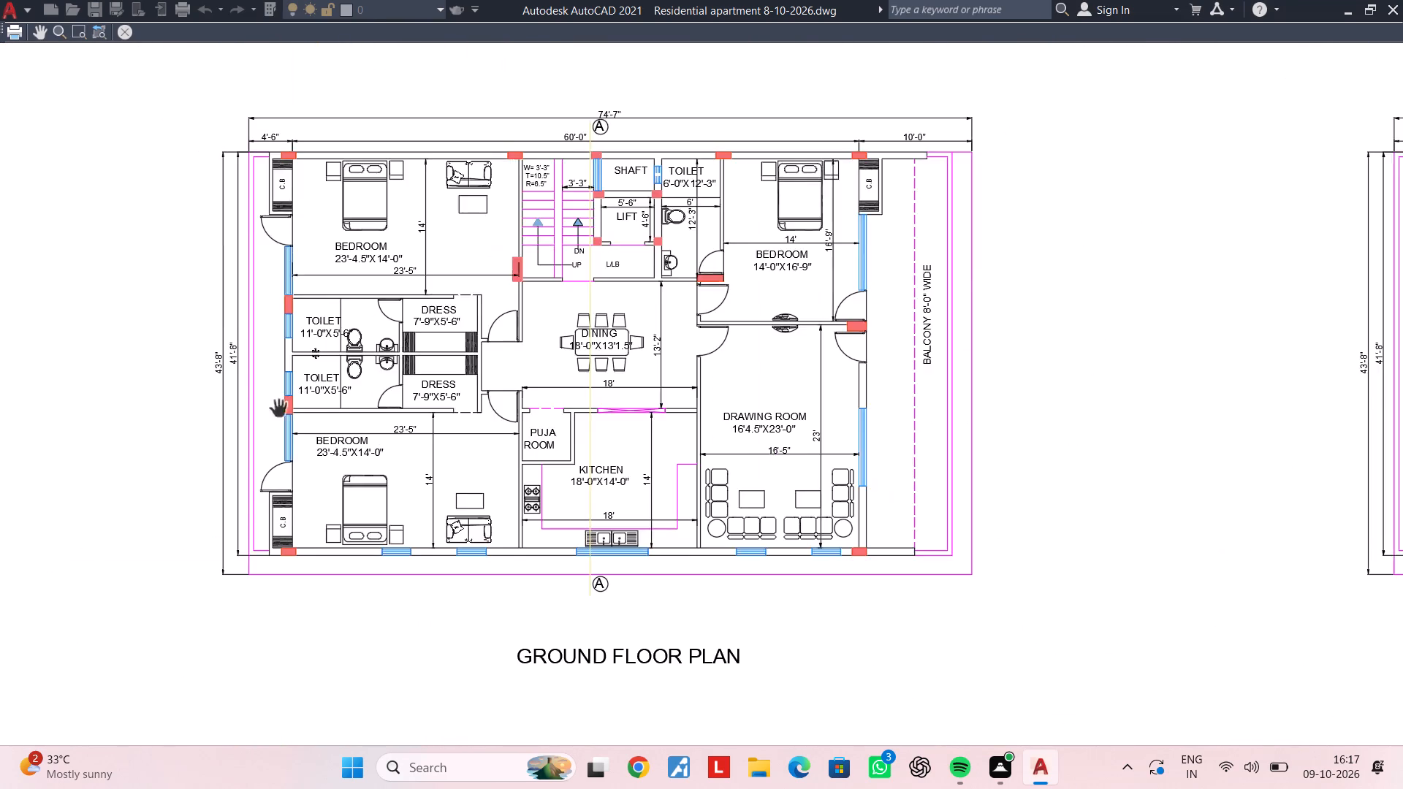
middle_click_drag(243, 397, 1045, 445)
scroll(398, 387, "down", 1)
middle_click_drag(688, 387, 808, 379)
scroll(435, 323, "up", 2)
scroll(296, 317, "up", 1)
middle_click_drag(311, 317, 662, 317)
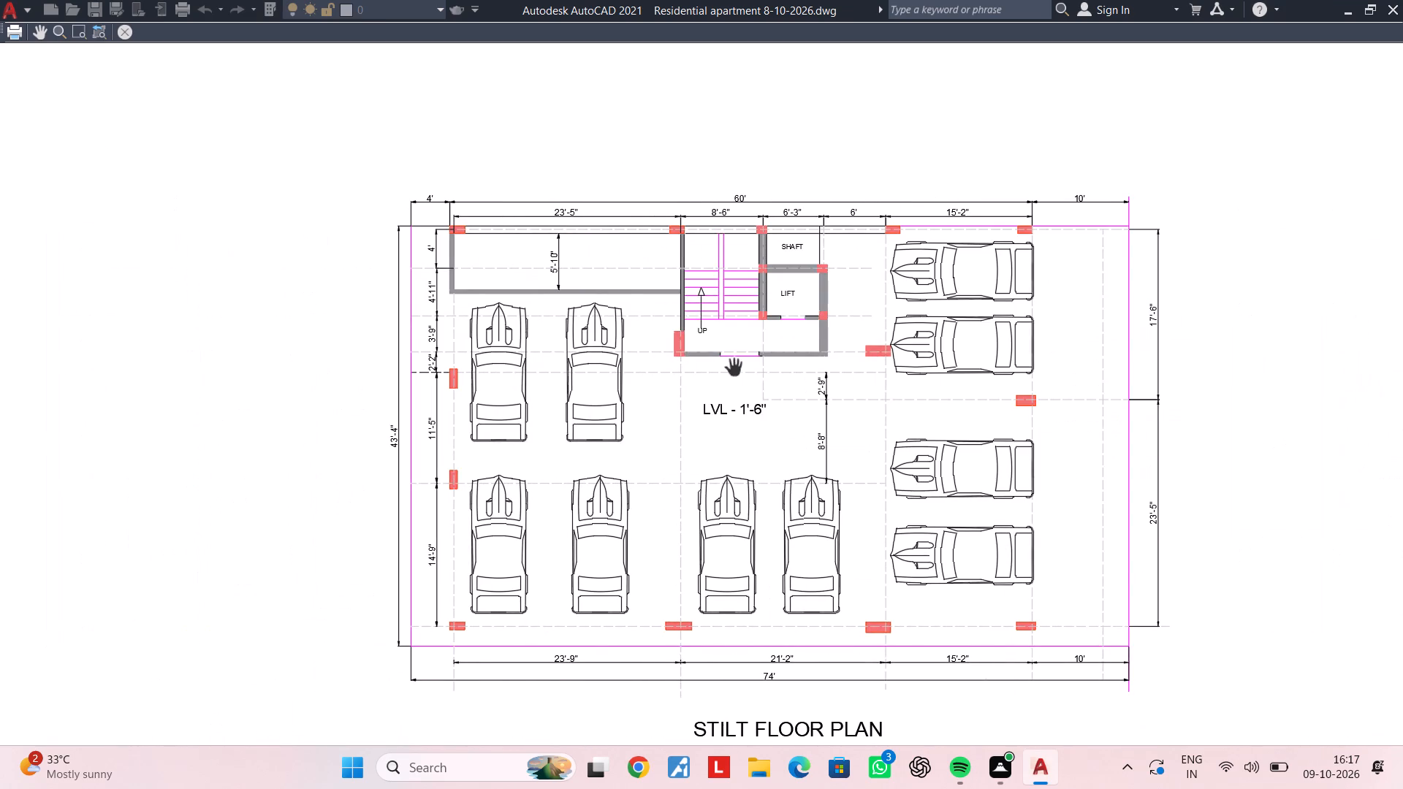
scroll(720, 362, "up", 2)
middle_click_drag(889, 484, 851, 249)
scroll(851, 246, "up", 1)
scroll(851, 343, "down", 2)
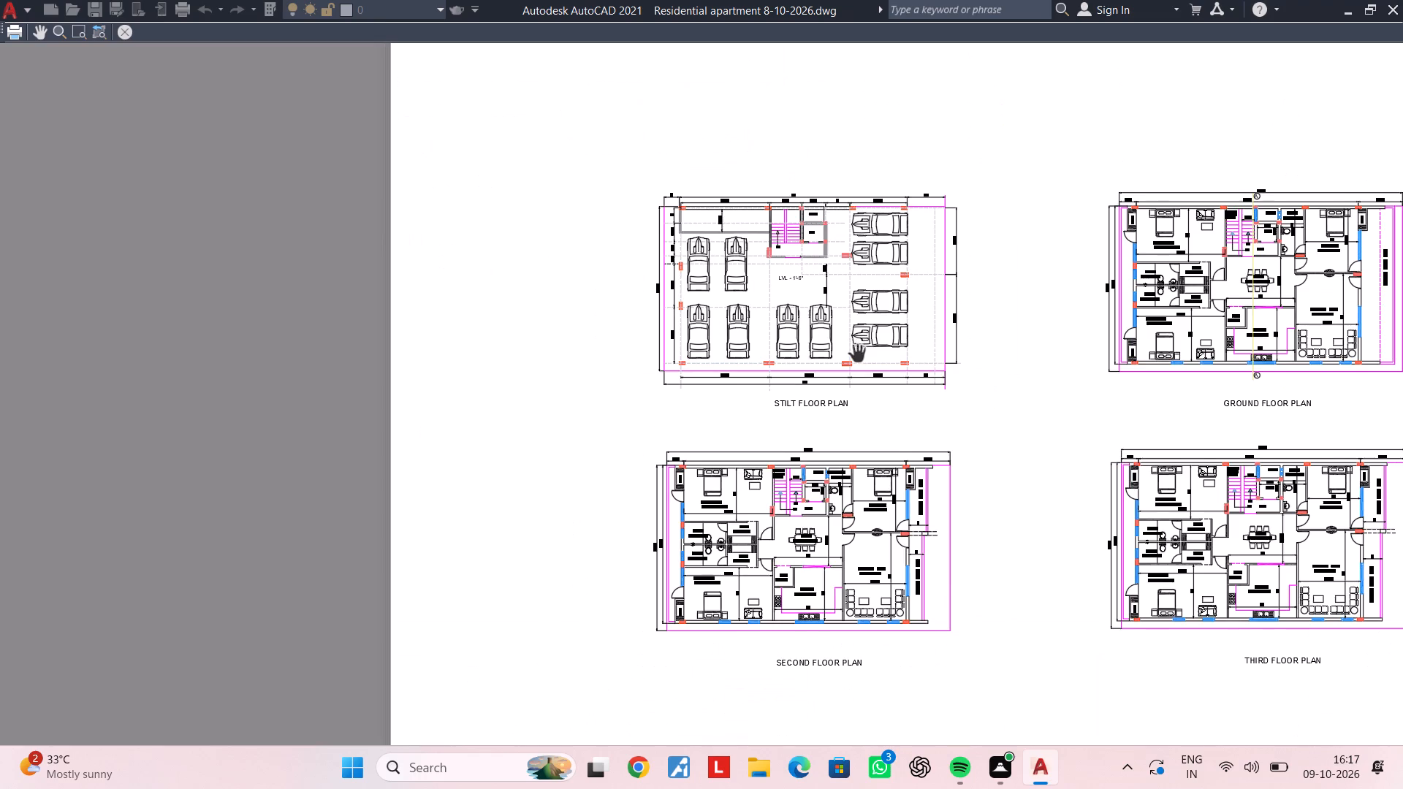
middle_click_drag(851, 354, 688, 220)
scroll(683, 321, "up", 2)
middle_click_drag(891, 336, 316, 191)
scroll(315, 191, "up", 1)
scroll(664, 279, "down", 3)
middle_click_drag(679, 286, 496, 310)
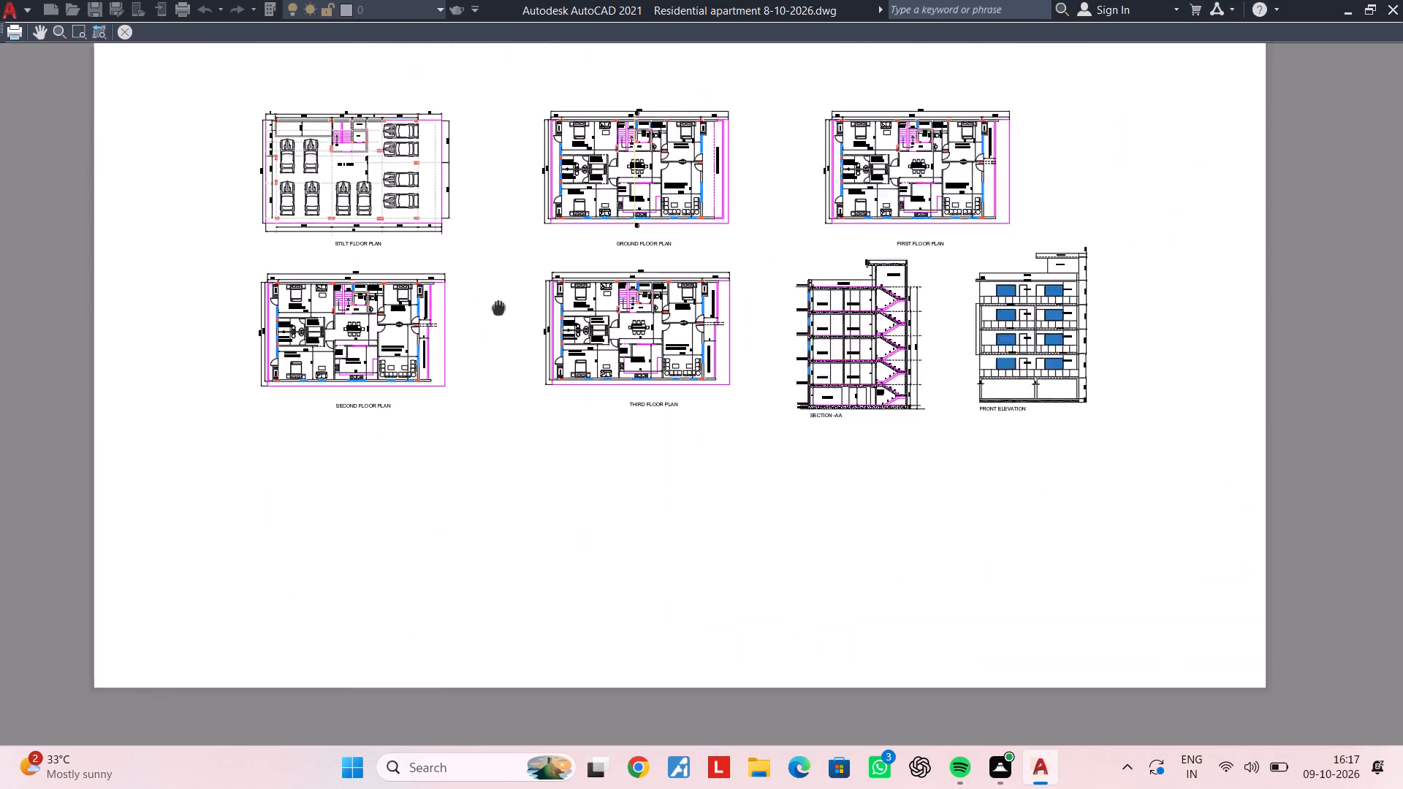
middle_click_drag(496, 310, 329, 340)
scroll(455, 310, "up", 4)
key("Escape")
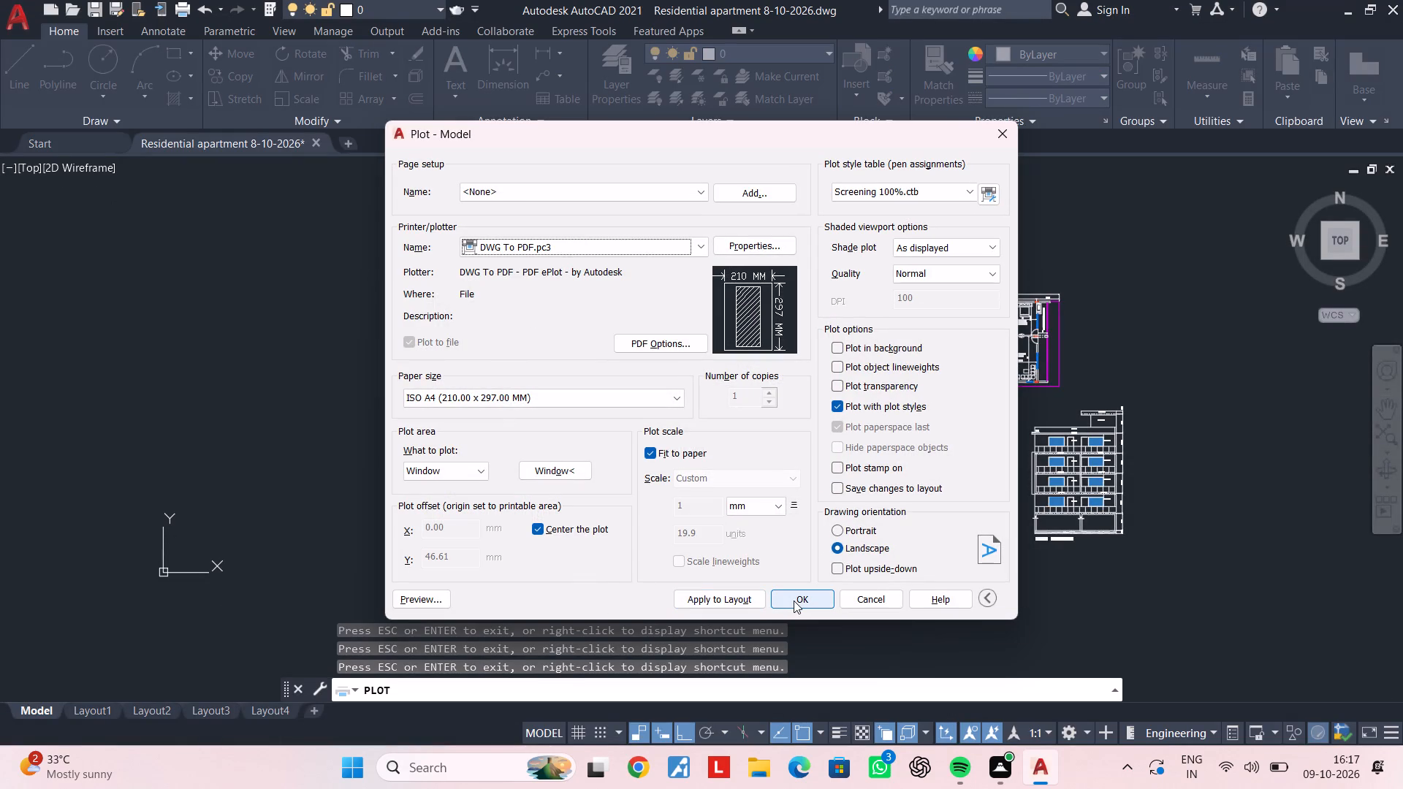
Apply the plot settings to the layout and plot it as Residential apartment 8-10-2026-Model.pdf in Downloads > Autocad > FUJI PLAN > PDFs.
left_click(744, 605)
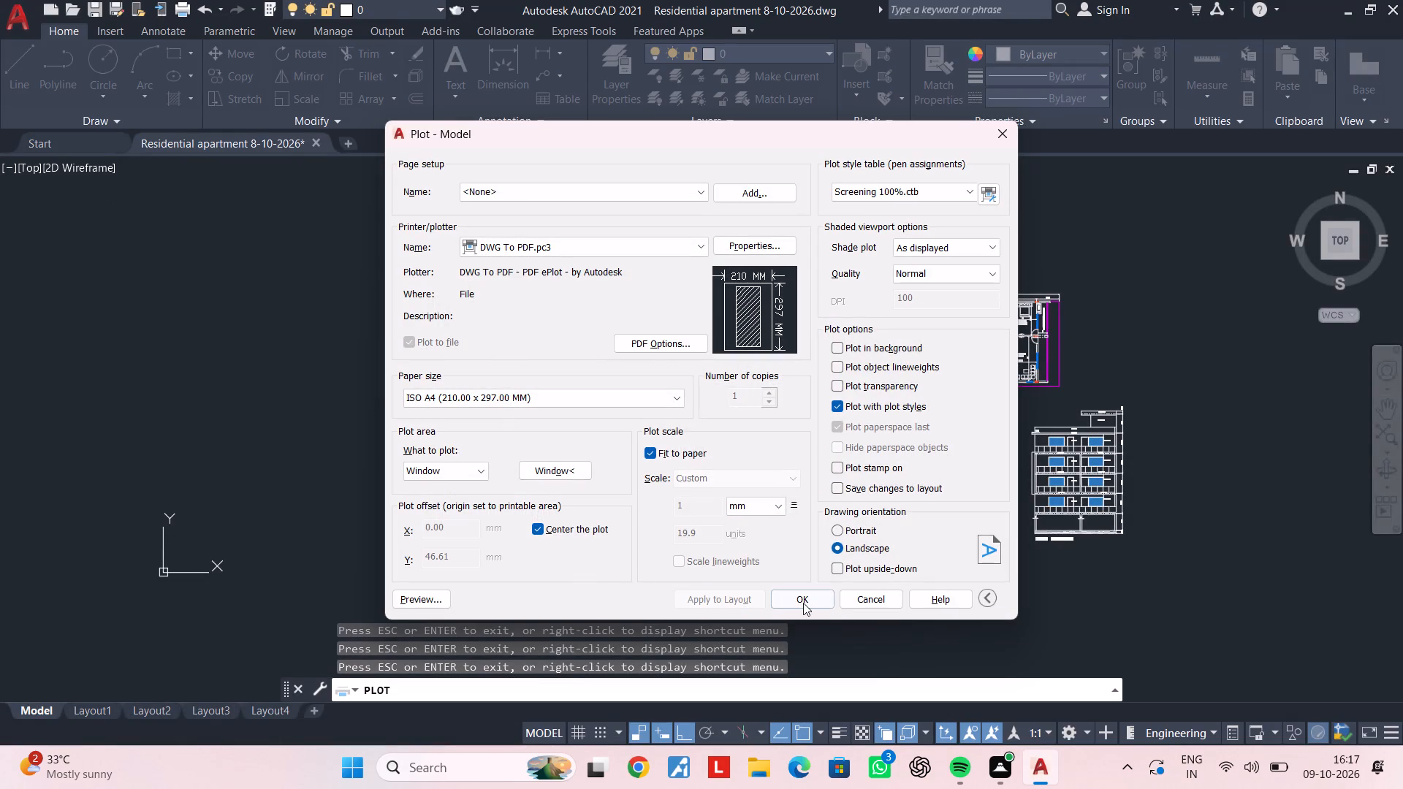
left_click(804, 603)
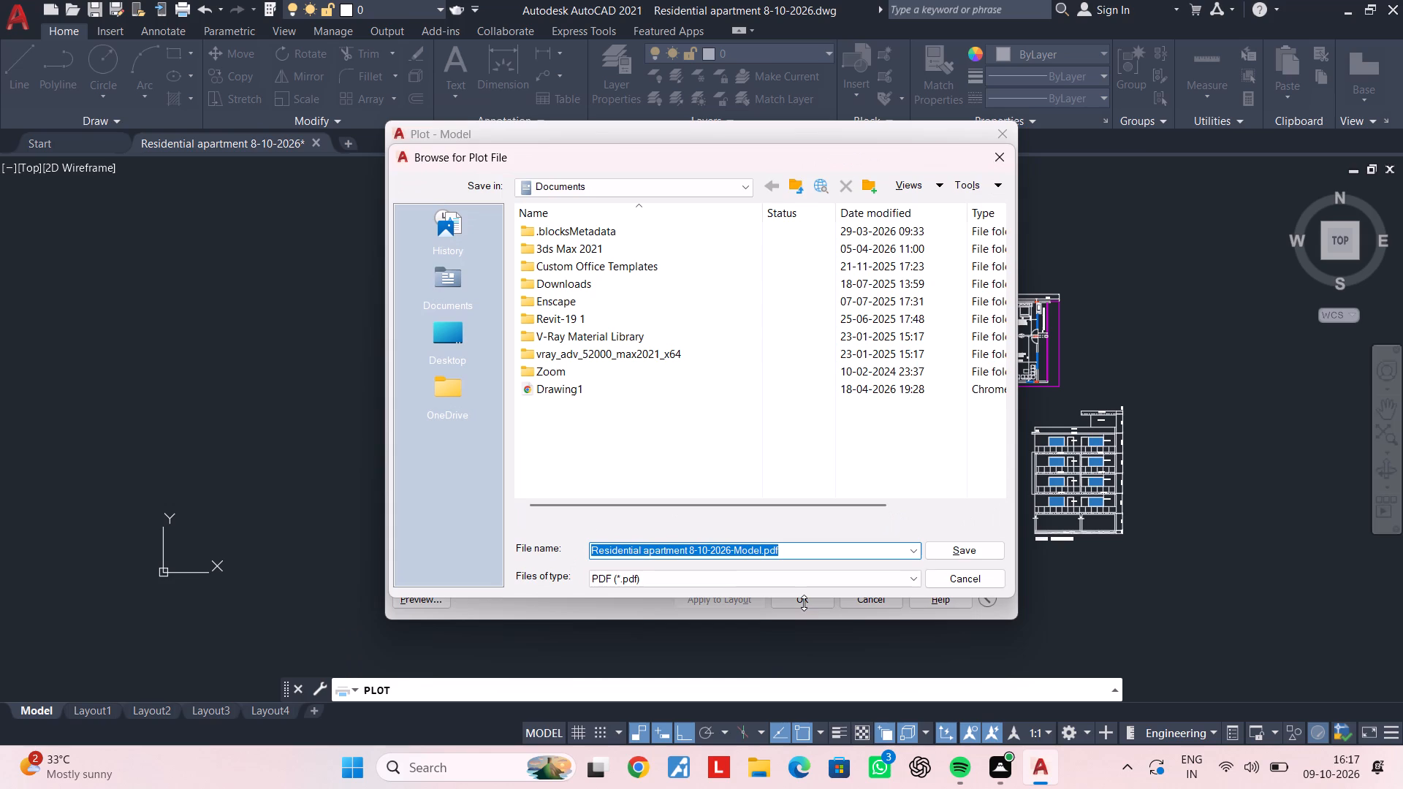
left_click(576, 187)
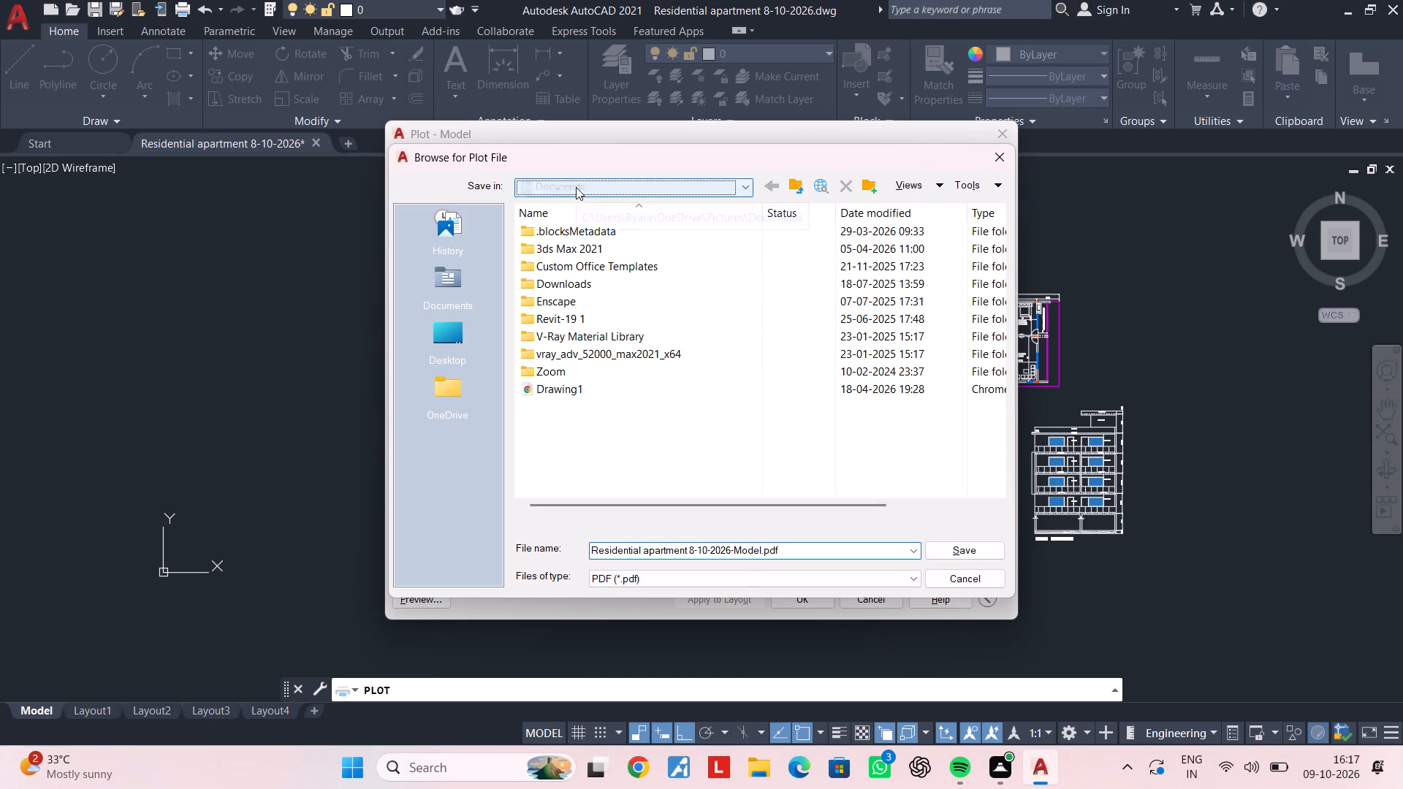
double_click(586, 378)
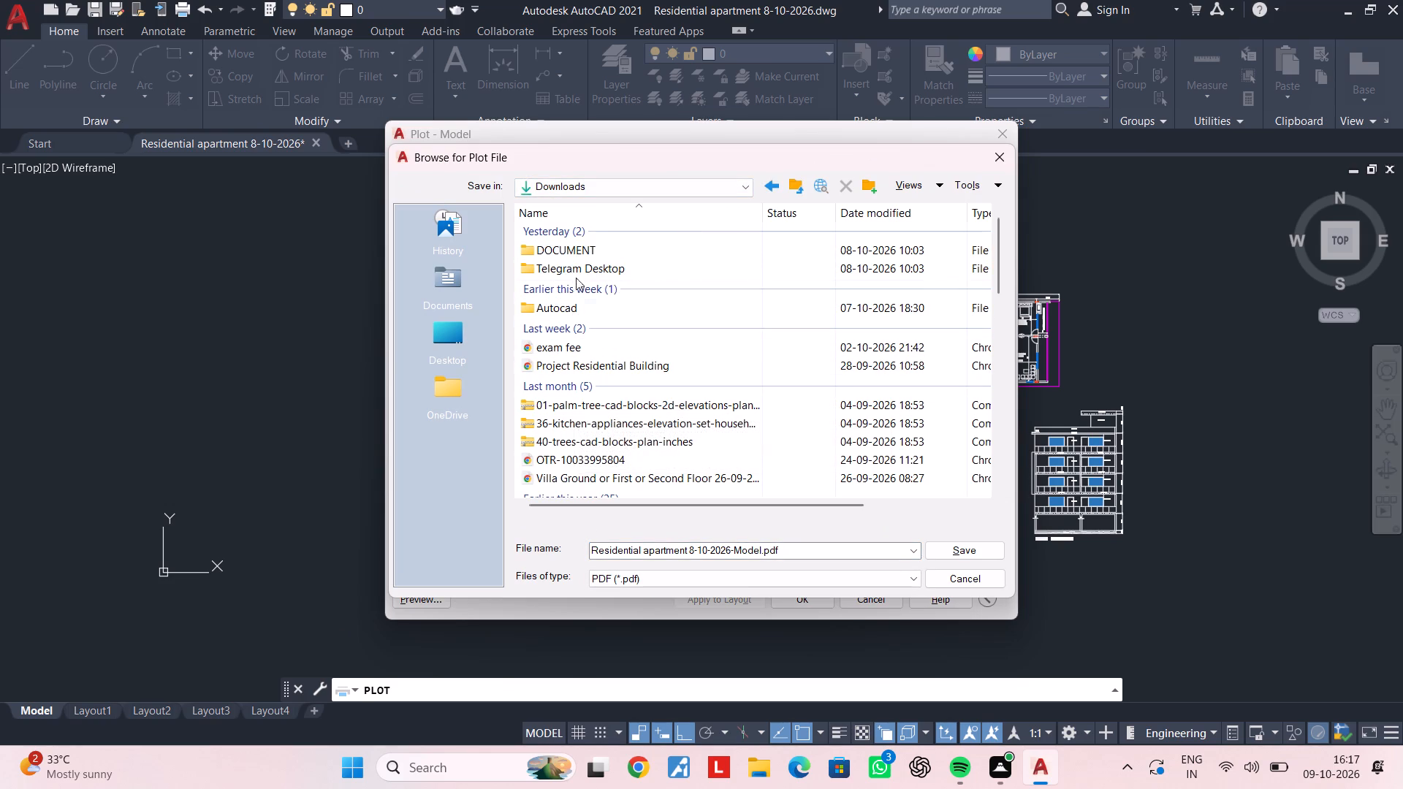
double_click(575, 306)
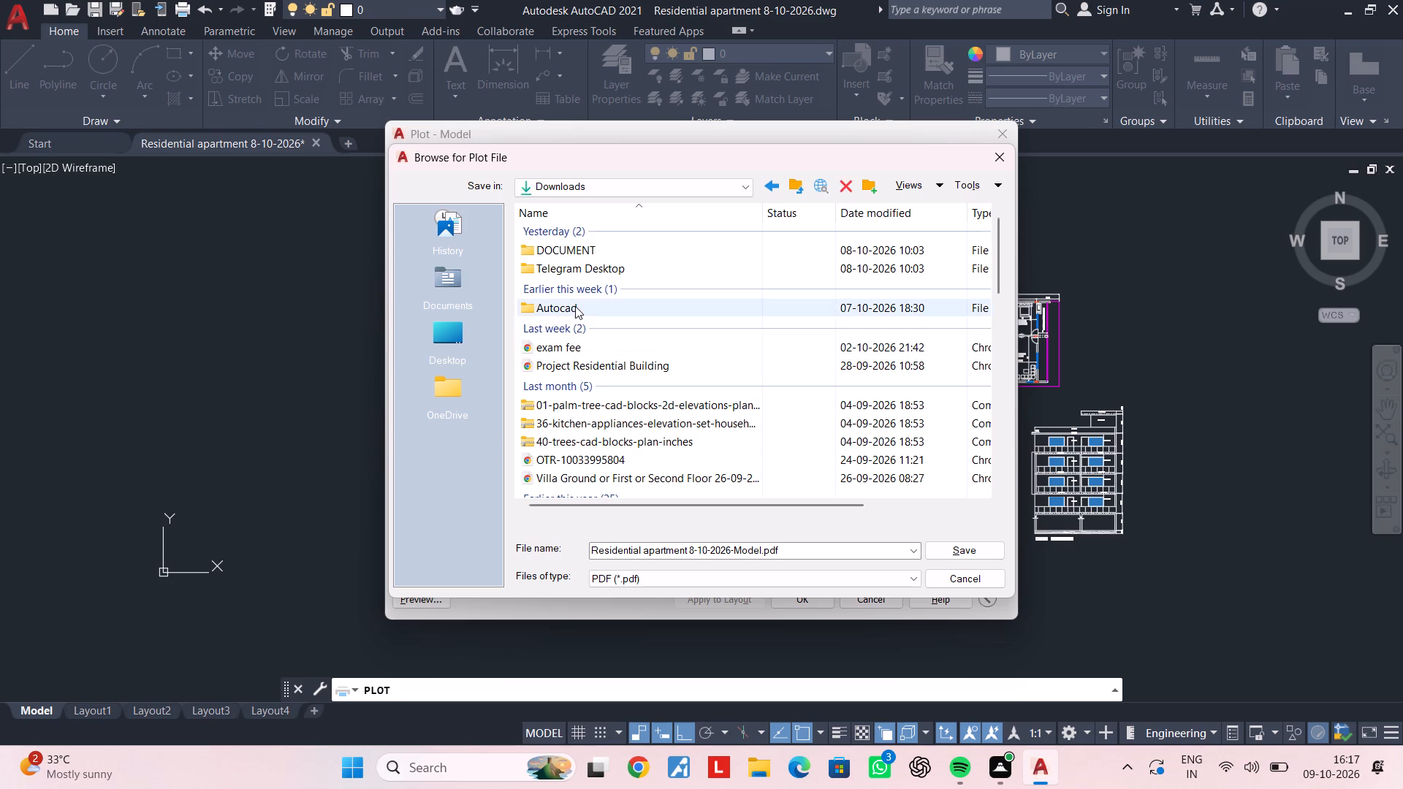
left_click(576, 254)
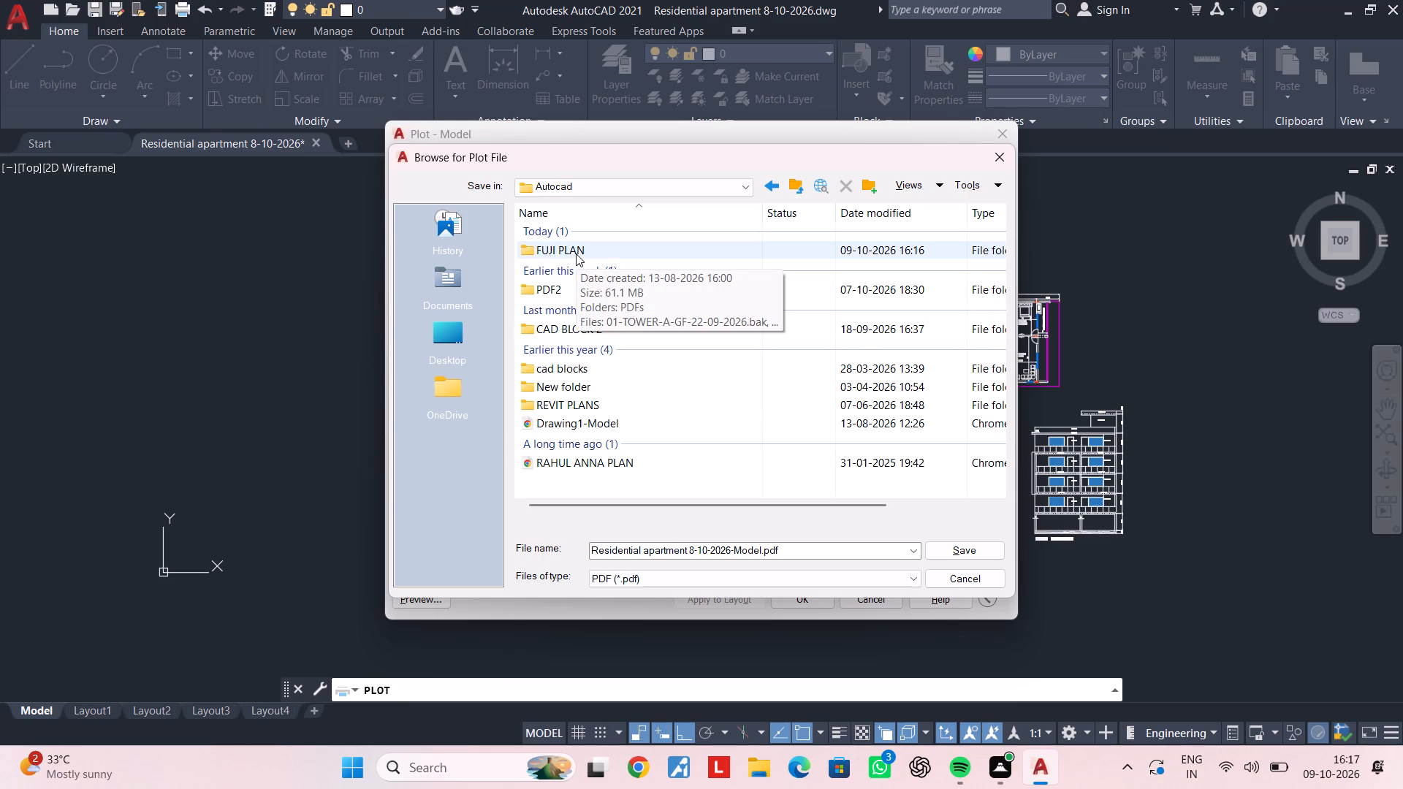
double_click(576, 254)
double_click(576, 248)
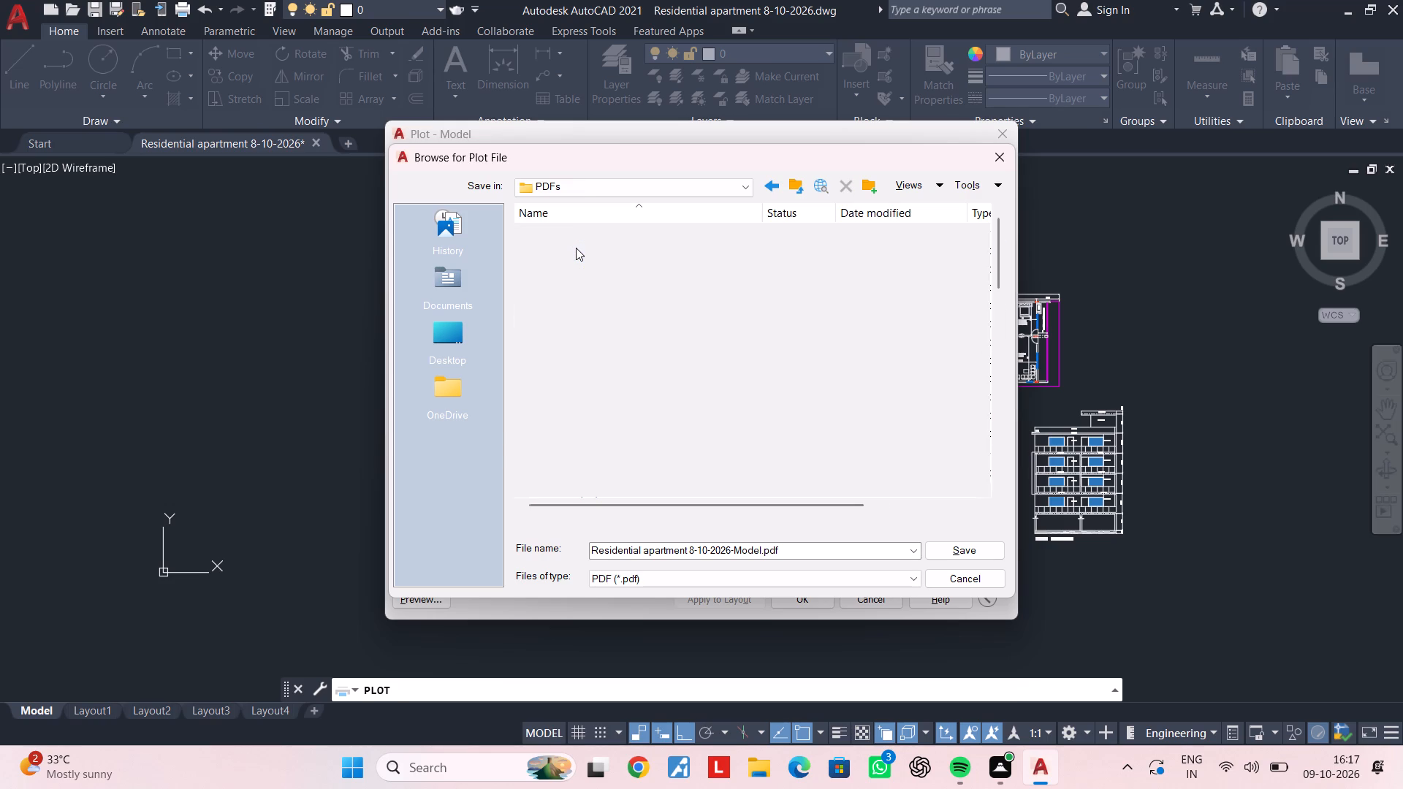
left_click(956, 555)
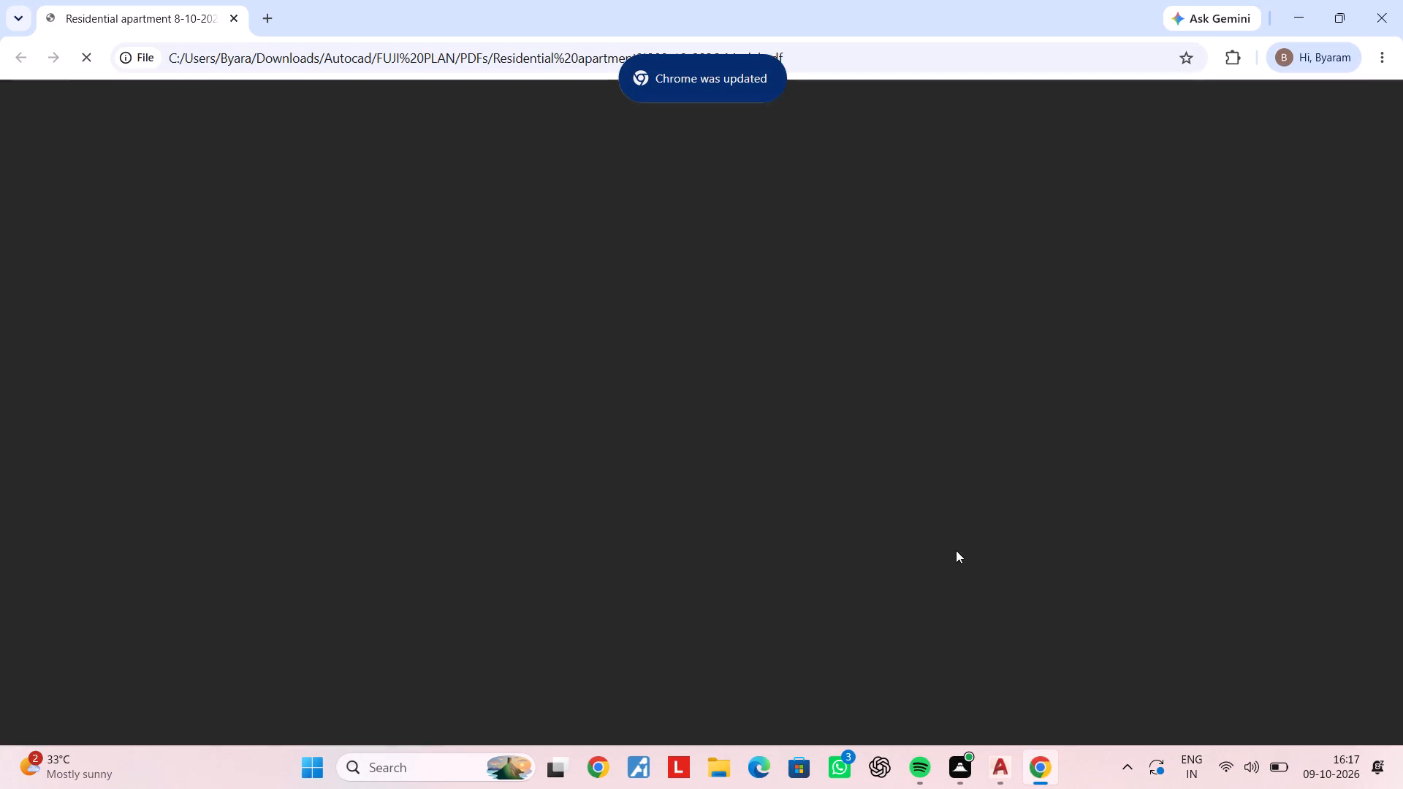
Examine the floor plans, section and front elevation in the plotted PDF at close and overall scale, and close the PDF.
scroll(864, 539, "up", 6)
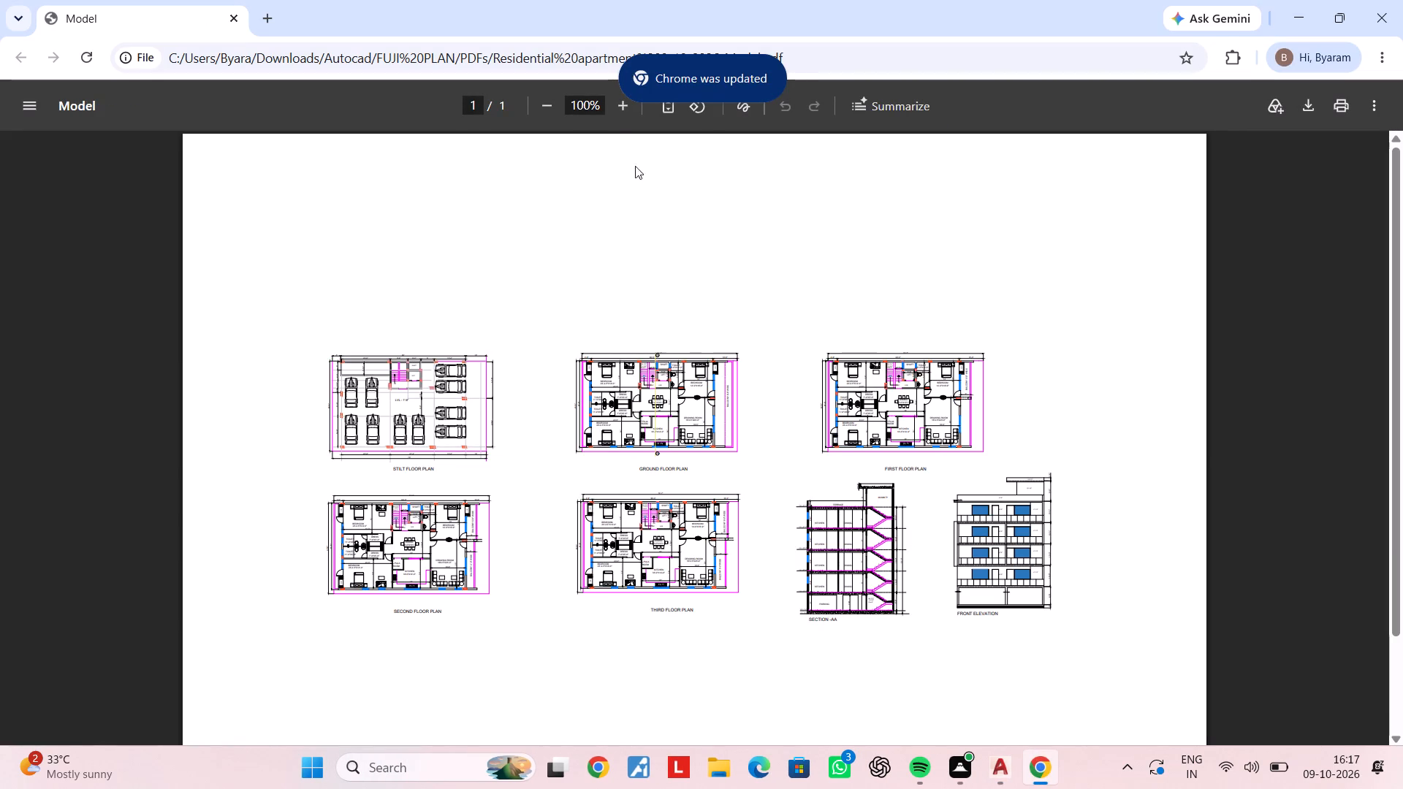
triple_click(617, 104)
double_click(617, 104)
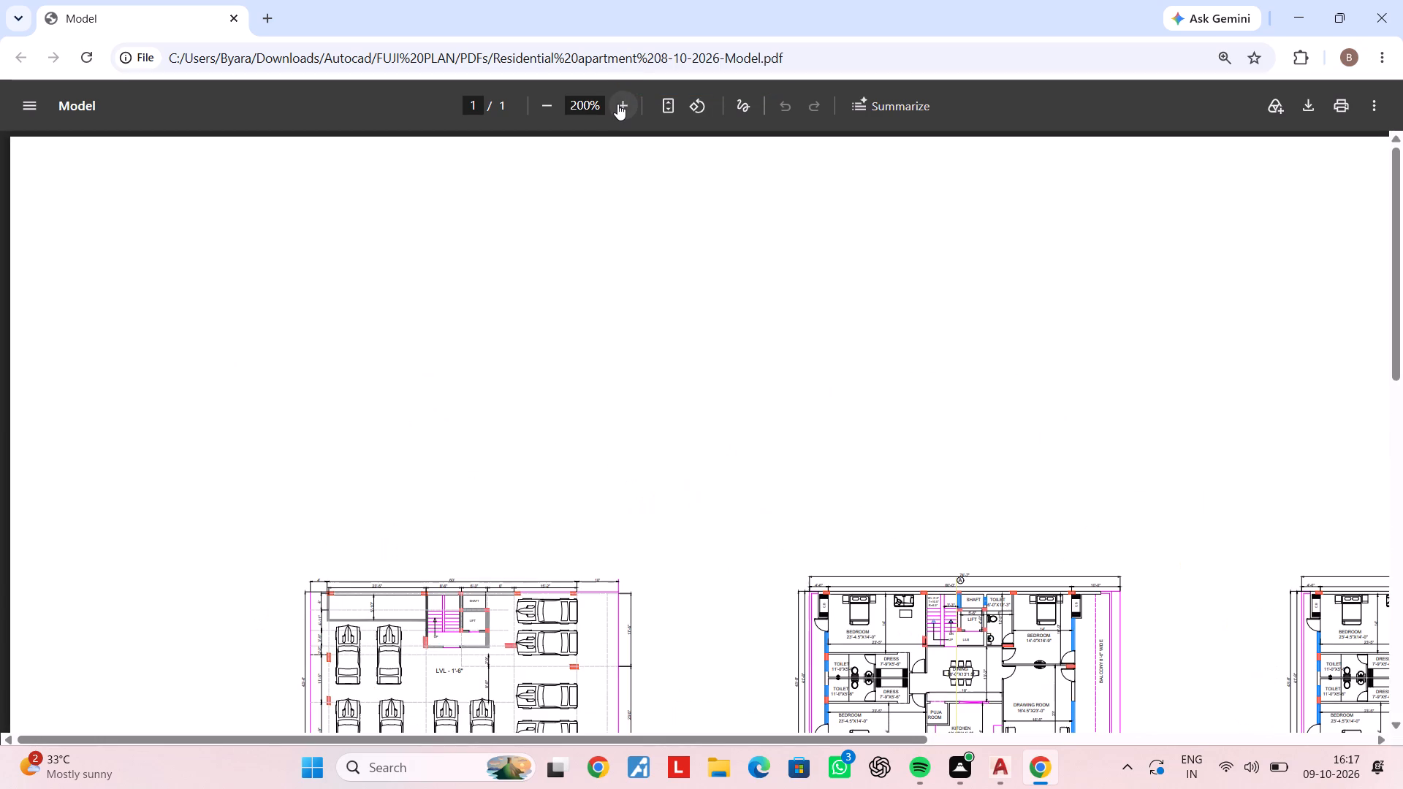
middle_click_drag(528, 386, 509, 204)
scroll(781, 597, "down", 6)
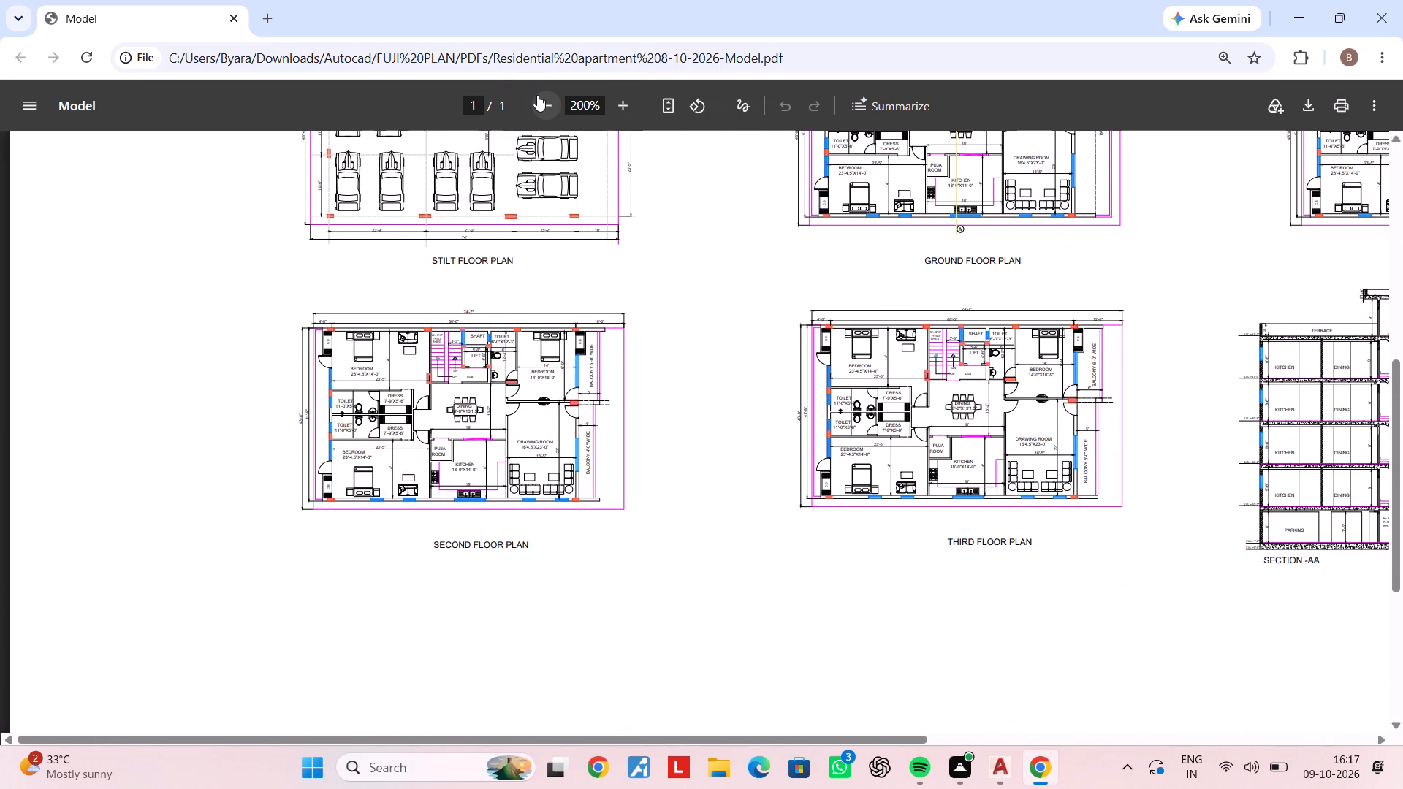
triple_click(537, 95)
left_click(537, 95)
middle_click_drag(609, 371, 610, 420)
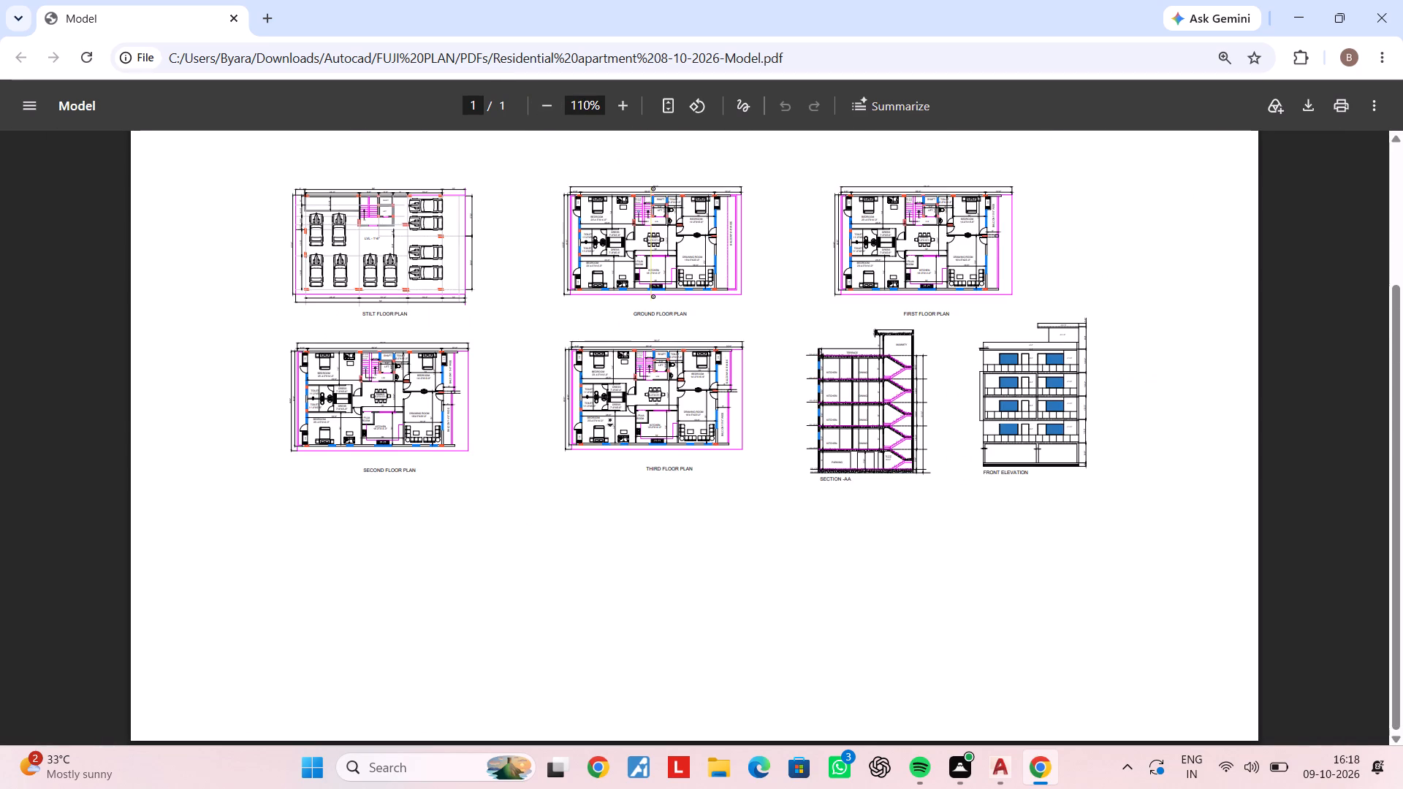
middle_click_drag(610, 420, 609, 470)
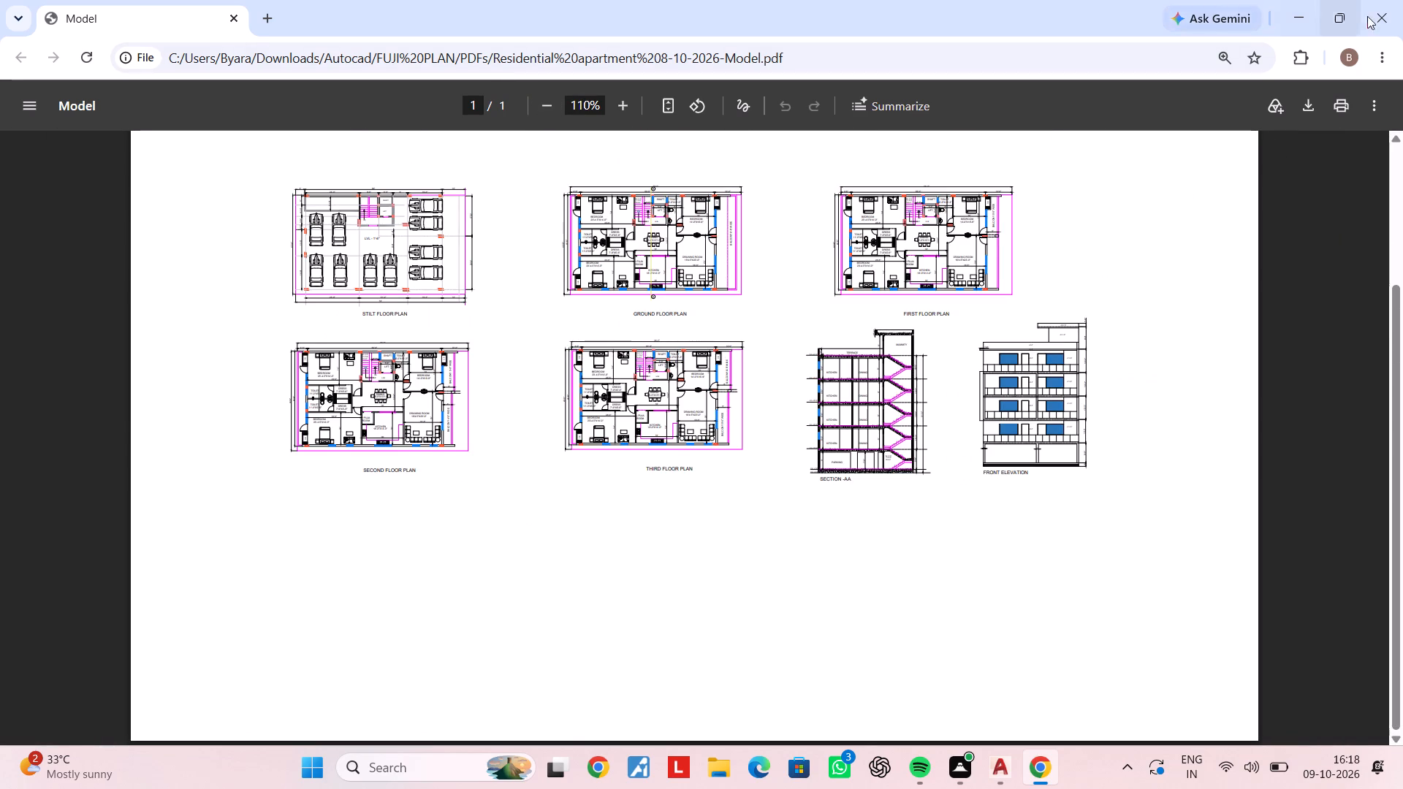
left_click(1384, 16)
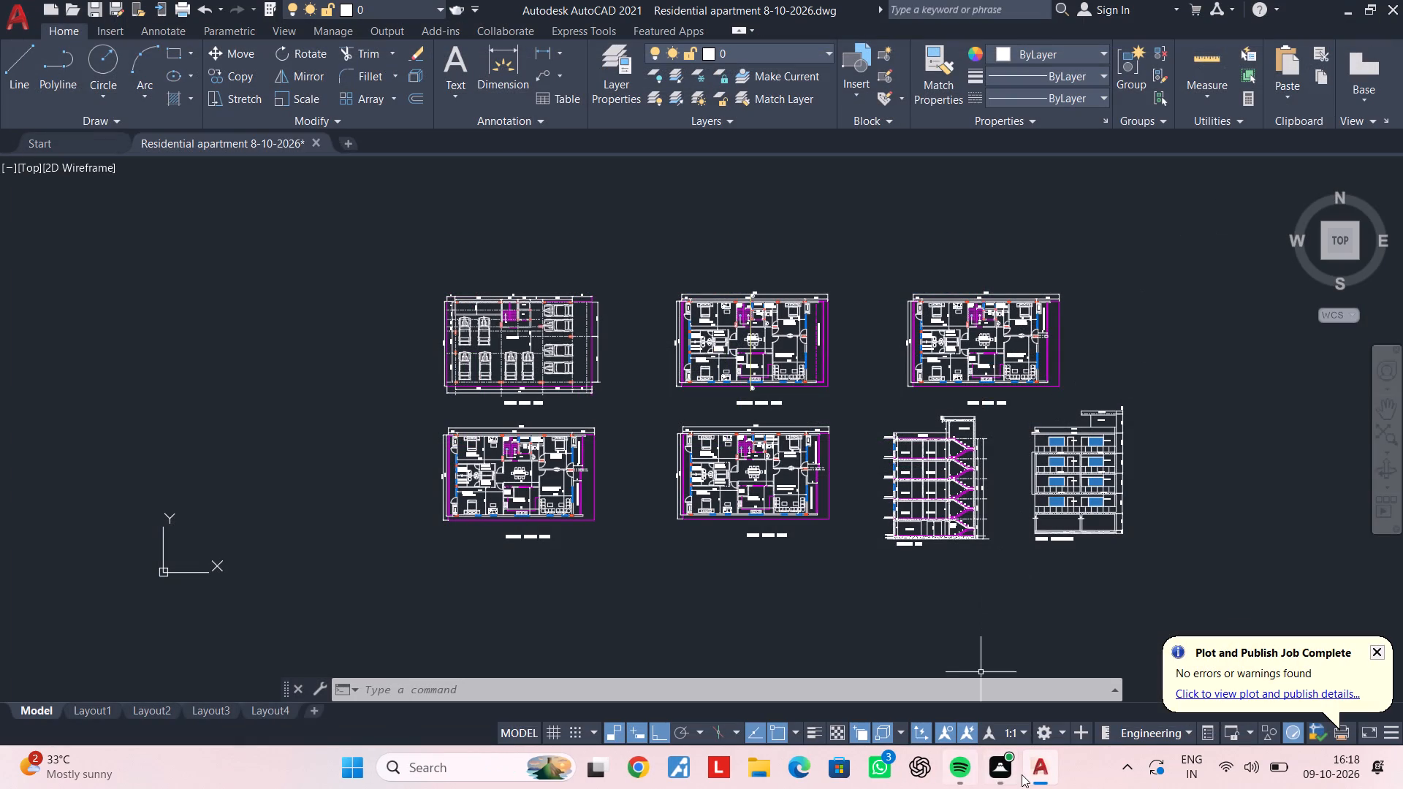
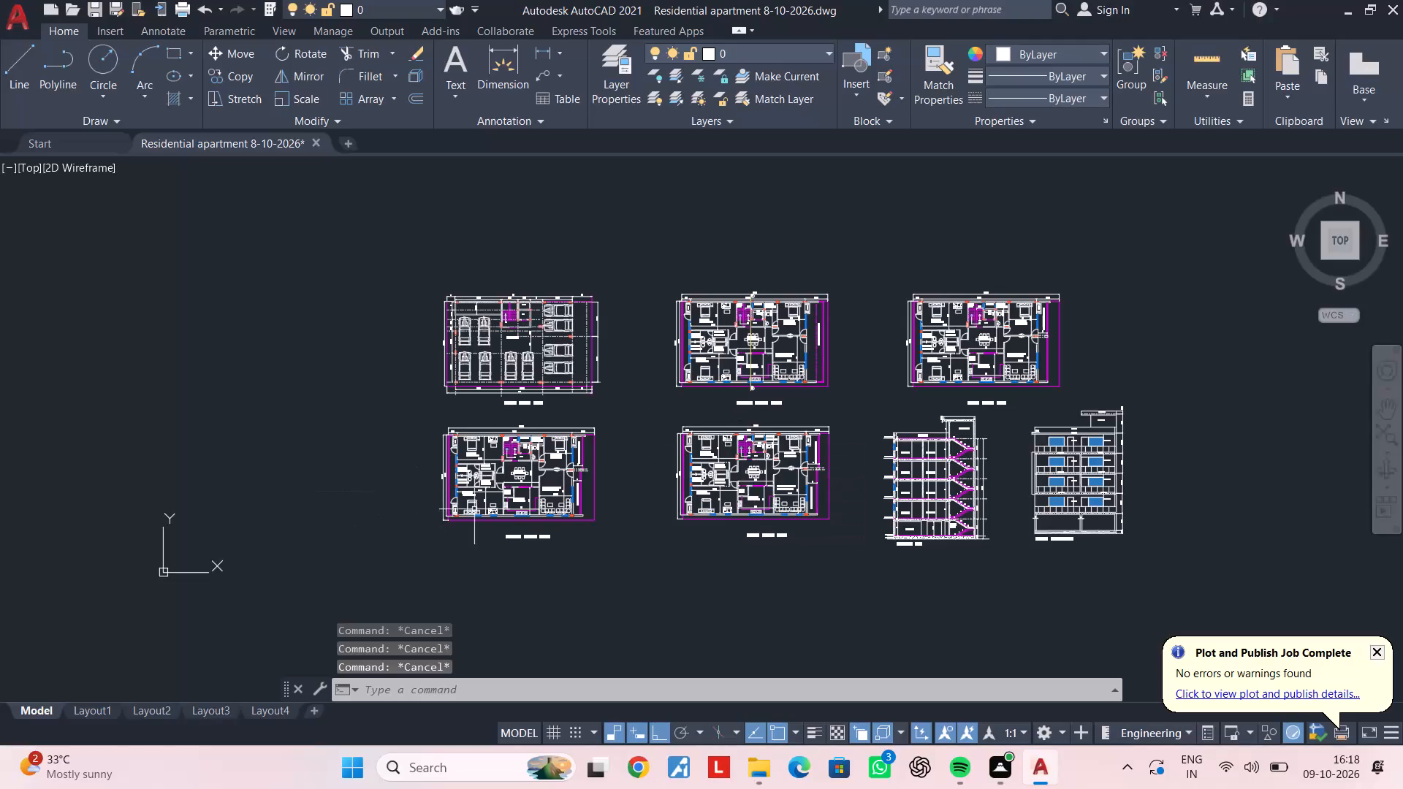
Save the residential apartment drawing with all floor plans, the section and the elevation in view.
scroll(552, 528, "down", 2)
middle_click_drag(550, 520, 423, 459)
scroll(421, 475, "up", 2)
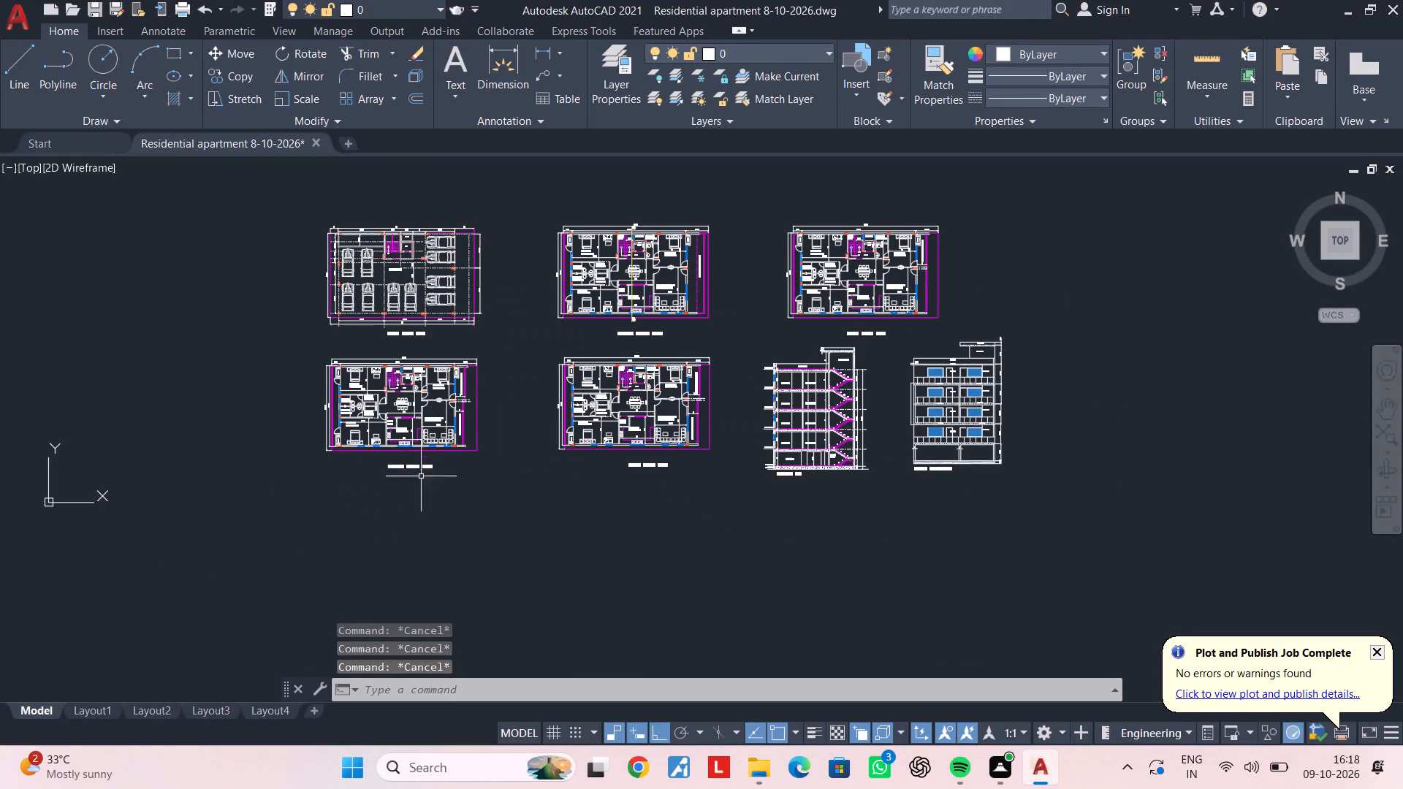
middle_click_drag(392, 498, 411, 495)
key("ctrl+s")
key("ctrl+s")
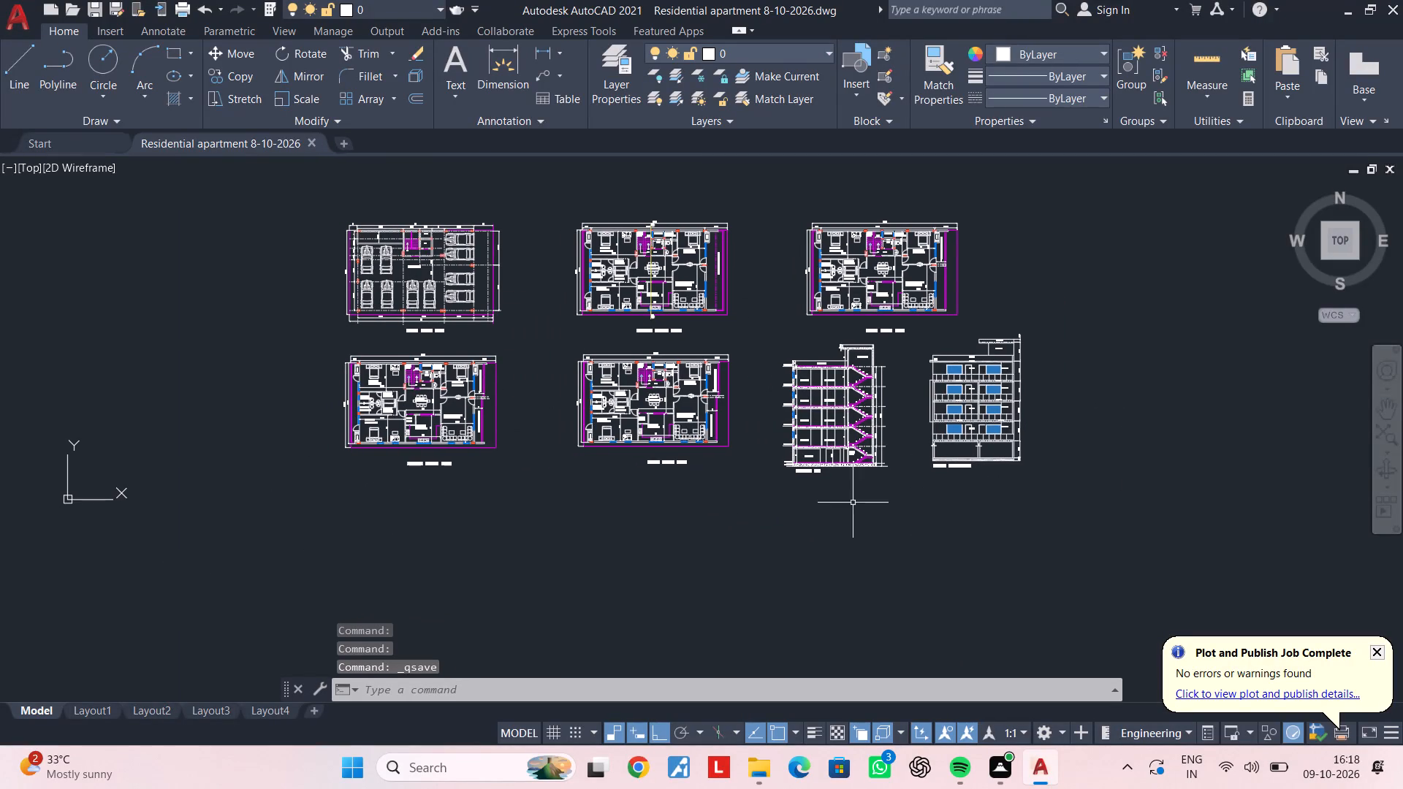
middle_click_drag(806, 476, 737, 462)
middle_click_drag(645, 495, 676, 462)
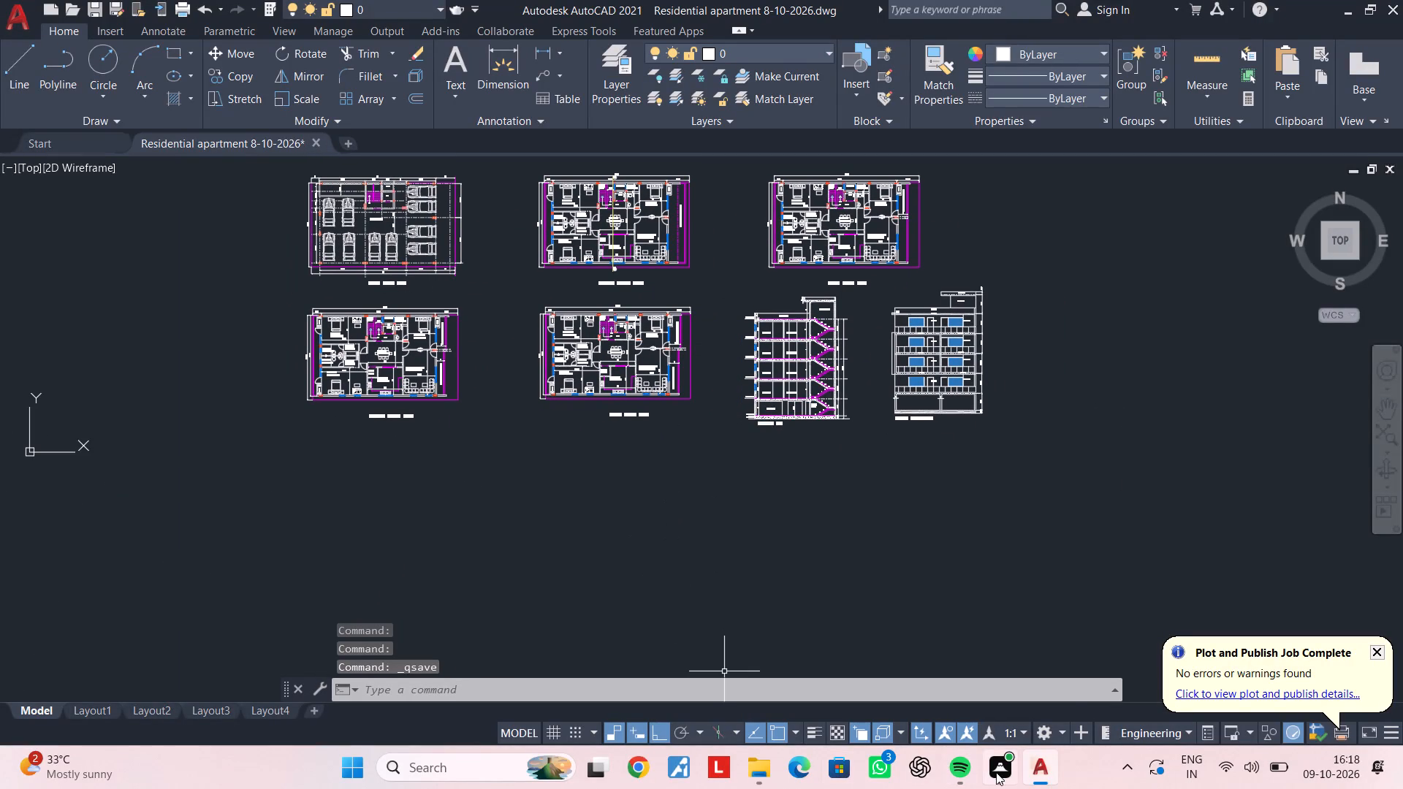
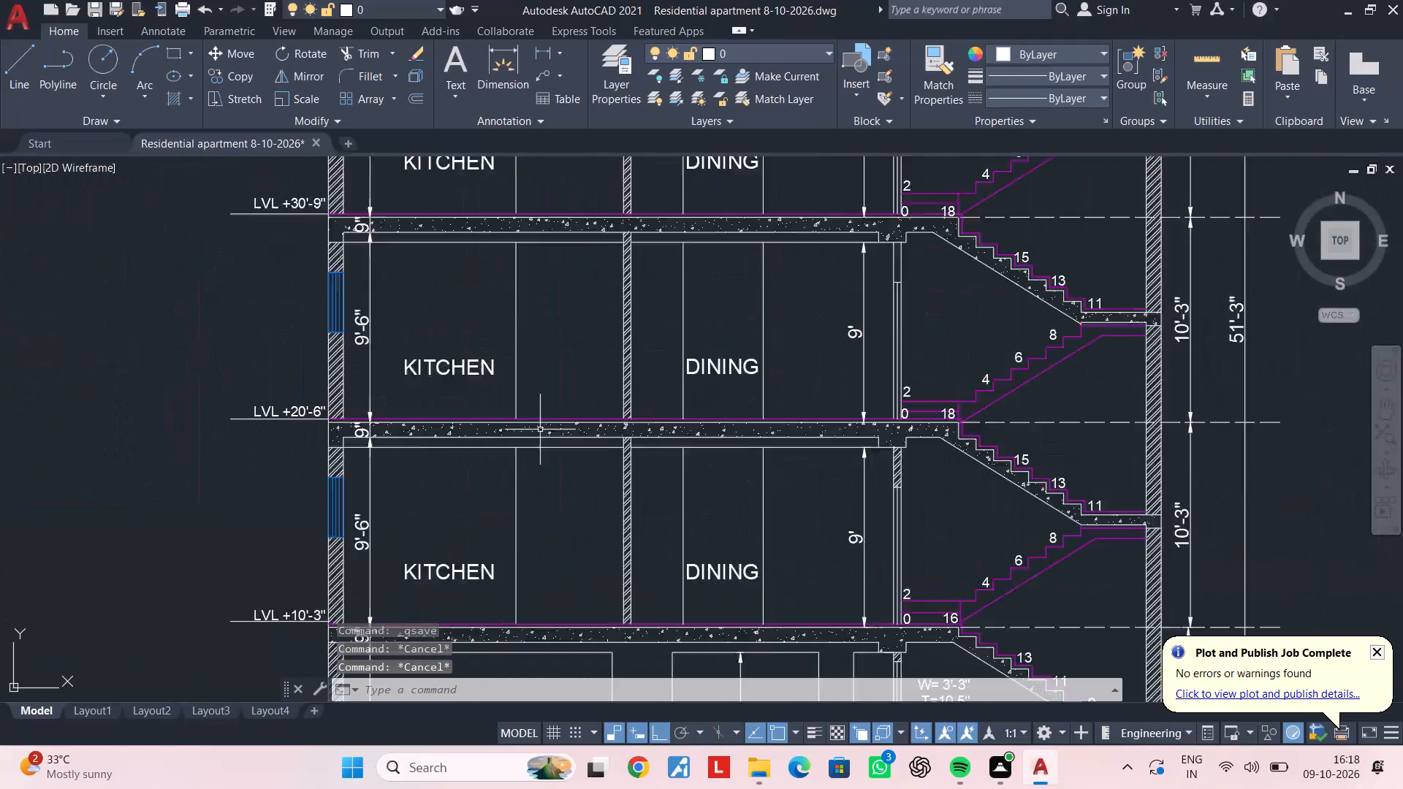
Save the residential apartment drawing with Section AA and the front elevation in view.
scroll(550, 430, "down", 4)
middle_click_drag(663, 411, 576, 442)
middle_click_drag(711, 409, 639, 488)
scroll(681, 415, "up", 3)
scroll(681, 415, "down", 3)
middle_click_drag(798, 386, 687, 525)
middle_click_drag(687, 525, 701, 471)
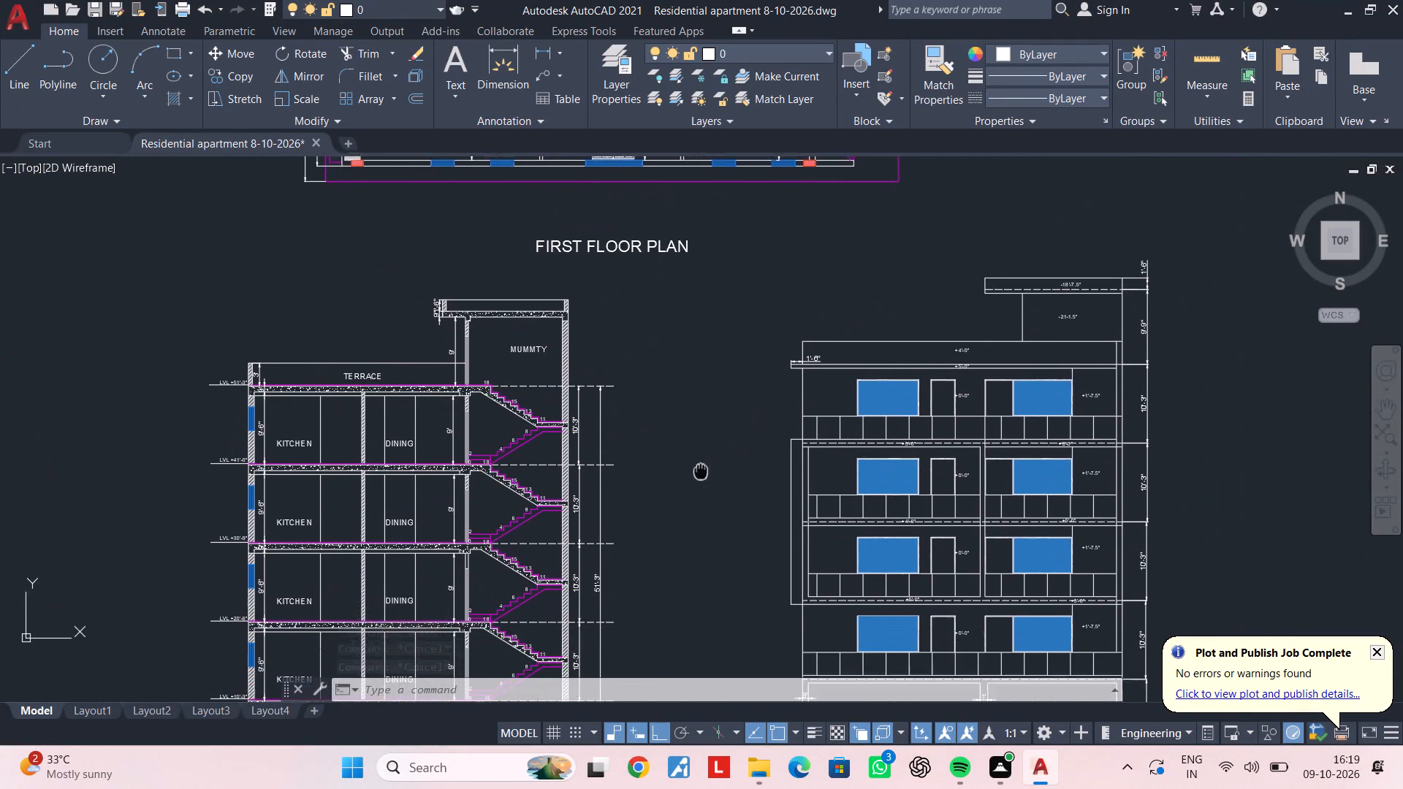
middle_click_drag(701, 471, 703, 466)
scroll(718, 506, "down", 1)
middle_click_drag(718, 506, 717, 394)
middle_click_drag(711, 432, 716, 392)
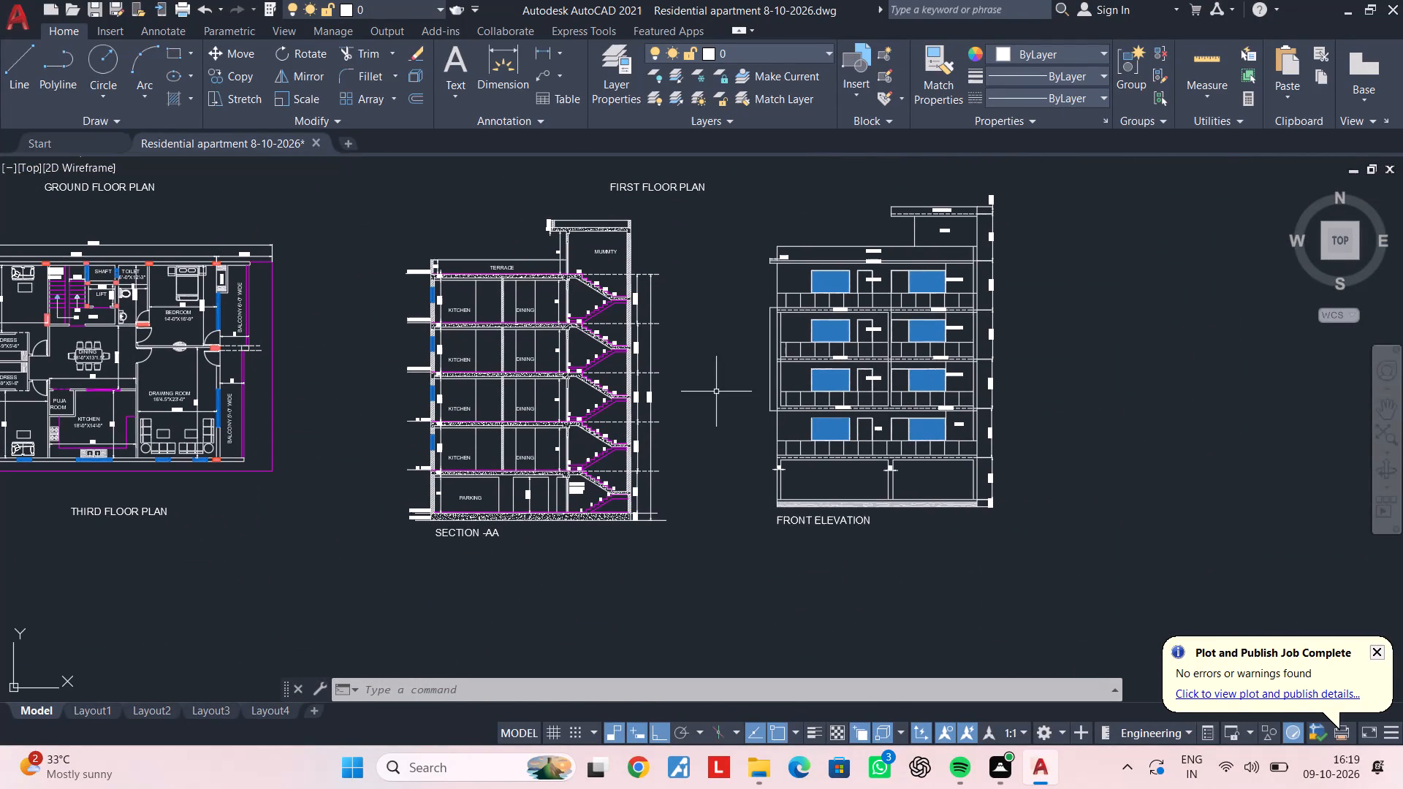
key("ctrl+s")
key("ctrl+s")
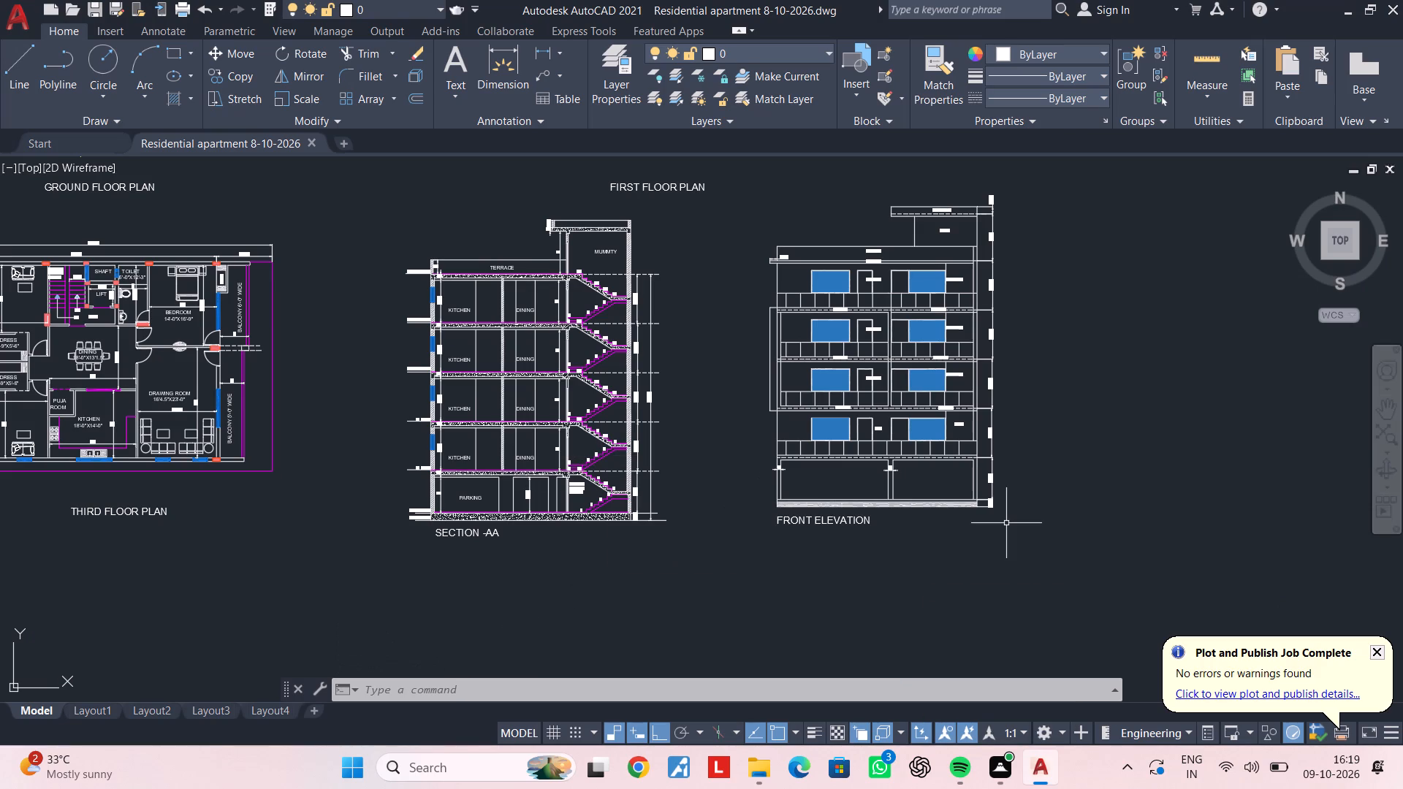
Review the overall sheet arrangement and examine the typical floor plan's rooms, dimensions and balconies up close.
scroll(826, 495, "down", 2)
middle_click_drag(810, 468, 776, 449)
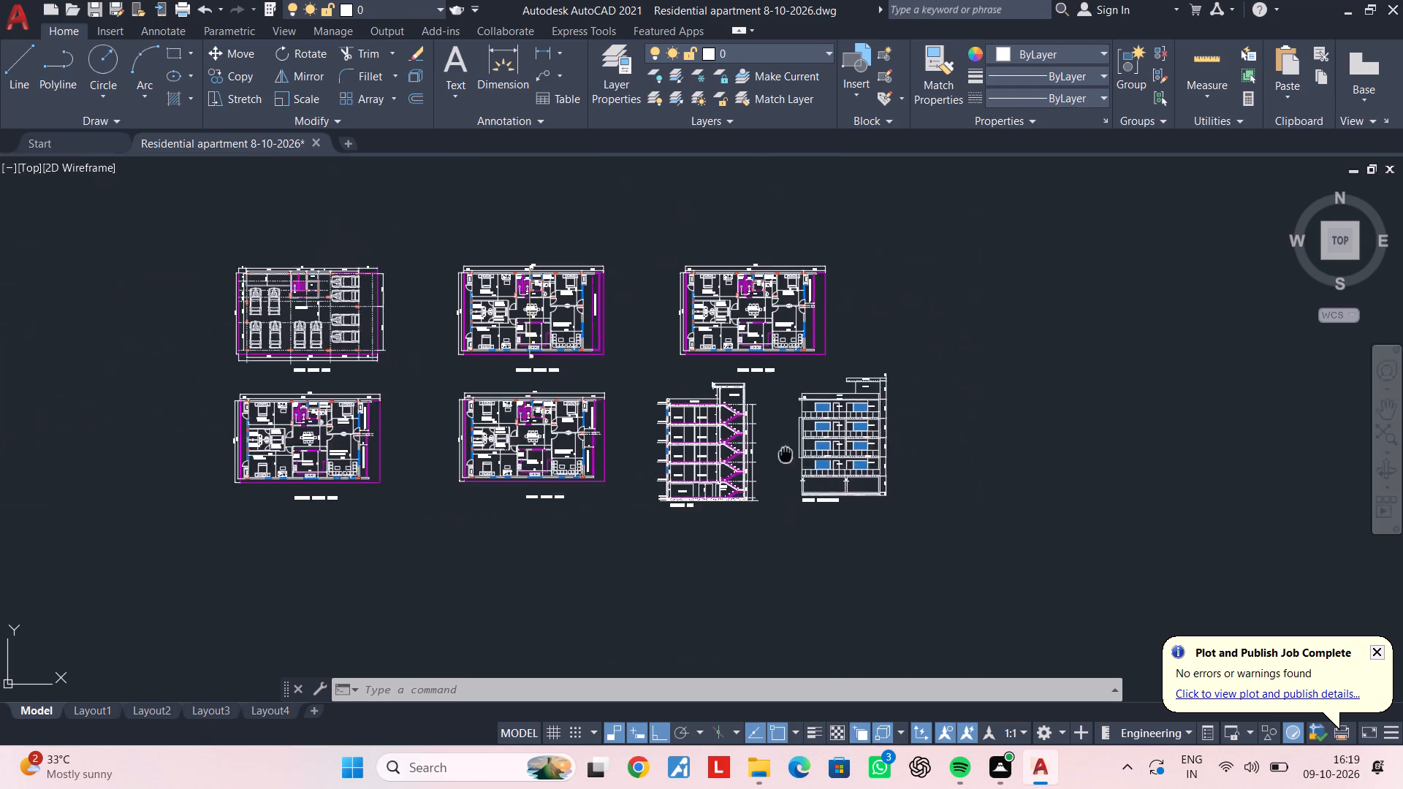
middle_click_drag(776, 449, 700, 416)
middle_click_drag(720, 468, 720, 427)
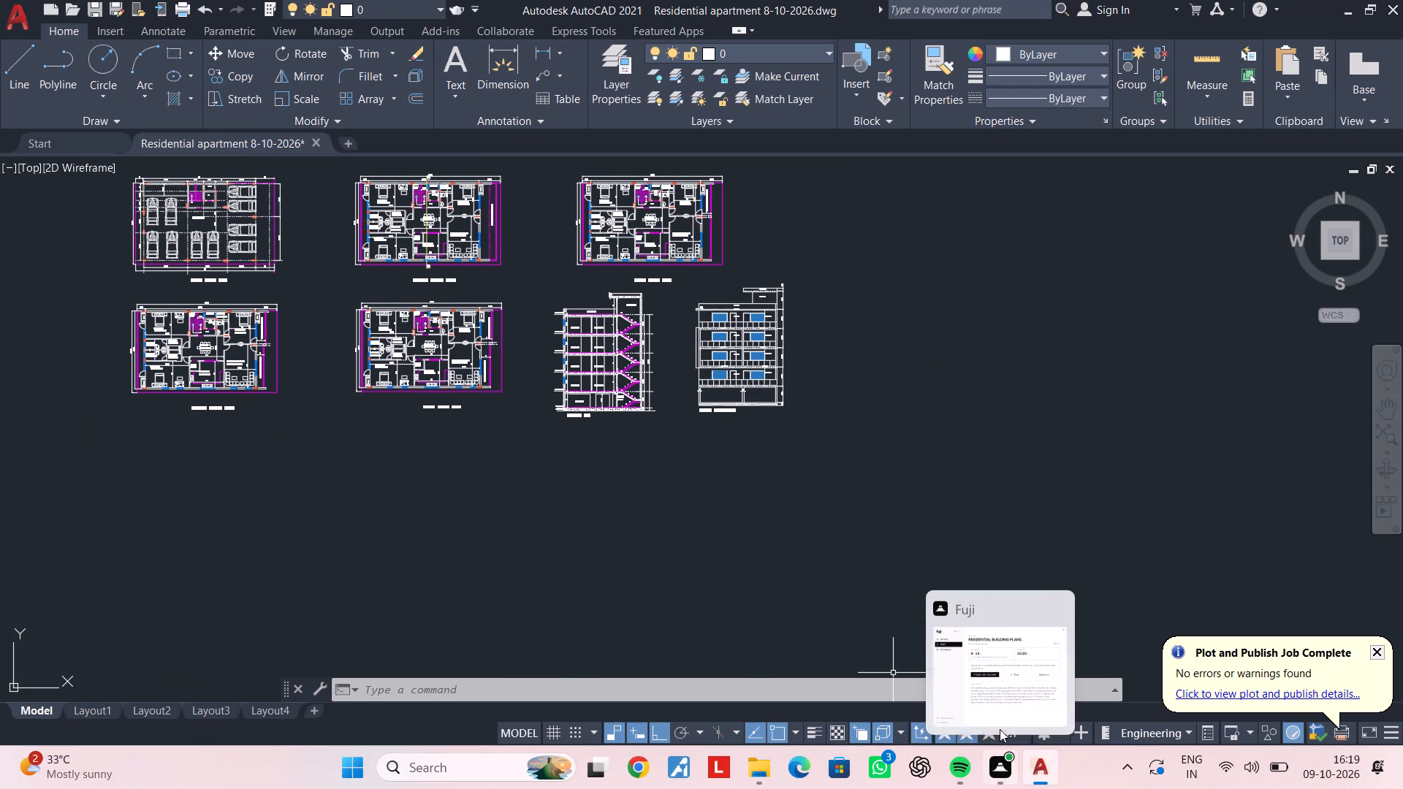
key("Escape")
key("Escape")
key("Escape")
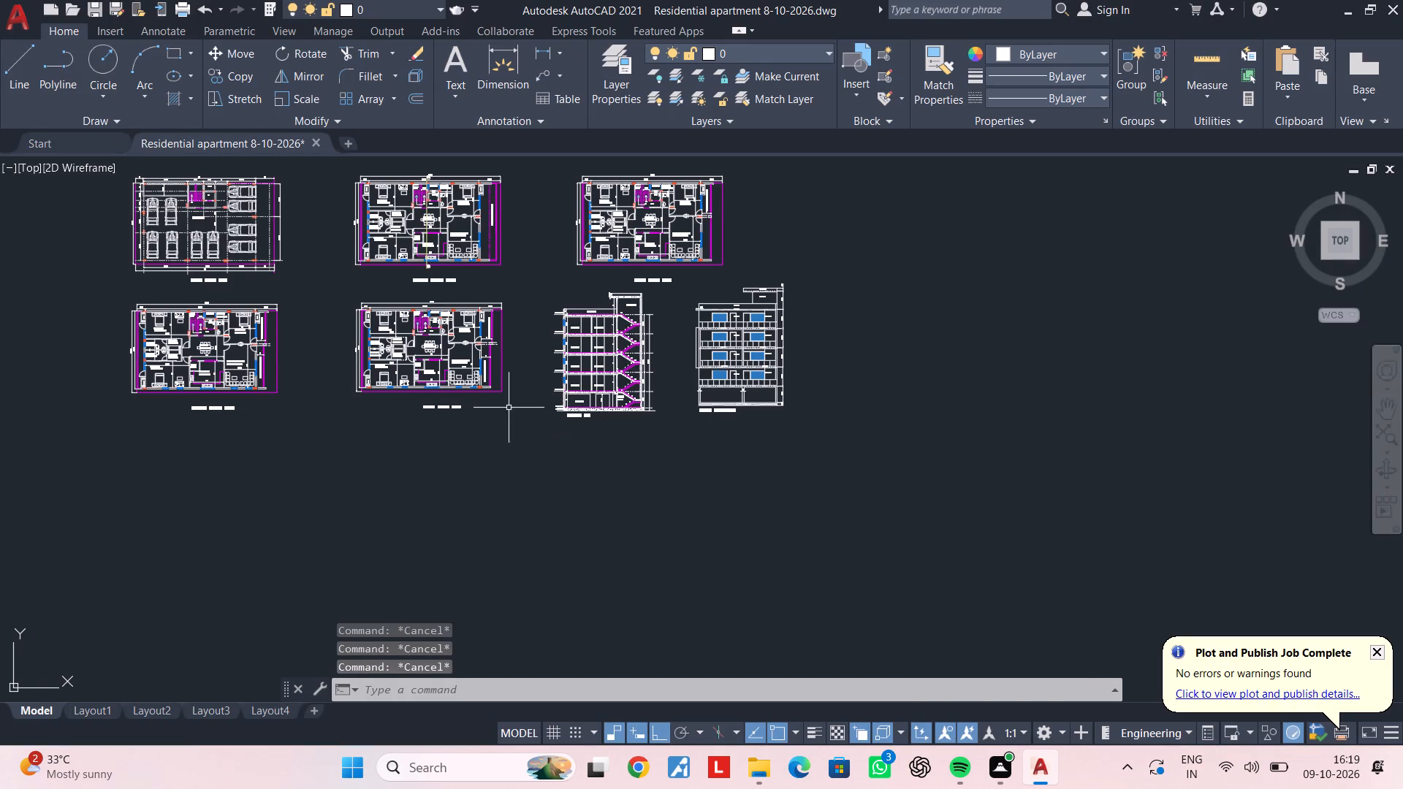
middle_click_drag(502, 404, 786, 451)
scroll(692, 446, "up", 3)
middle_click_drag(880, 414, 827, 591)
scroll(743, 565, "up", 3)
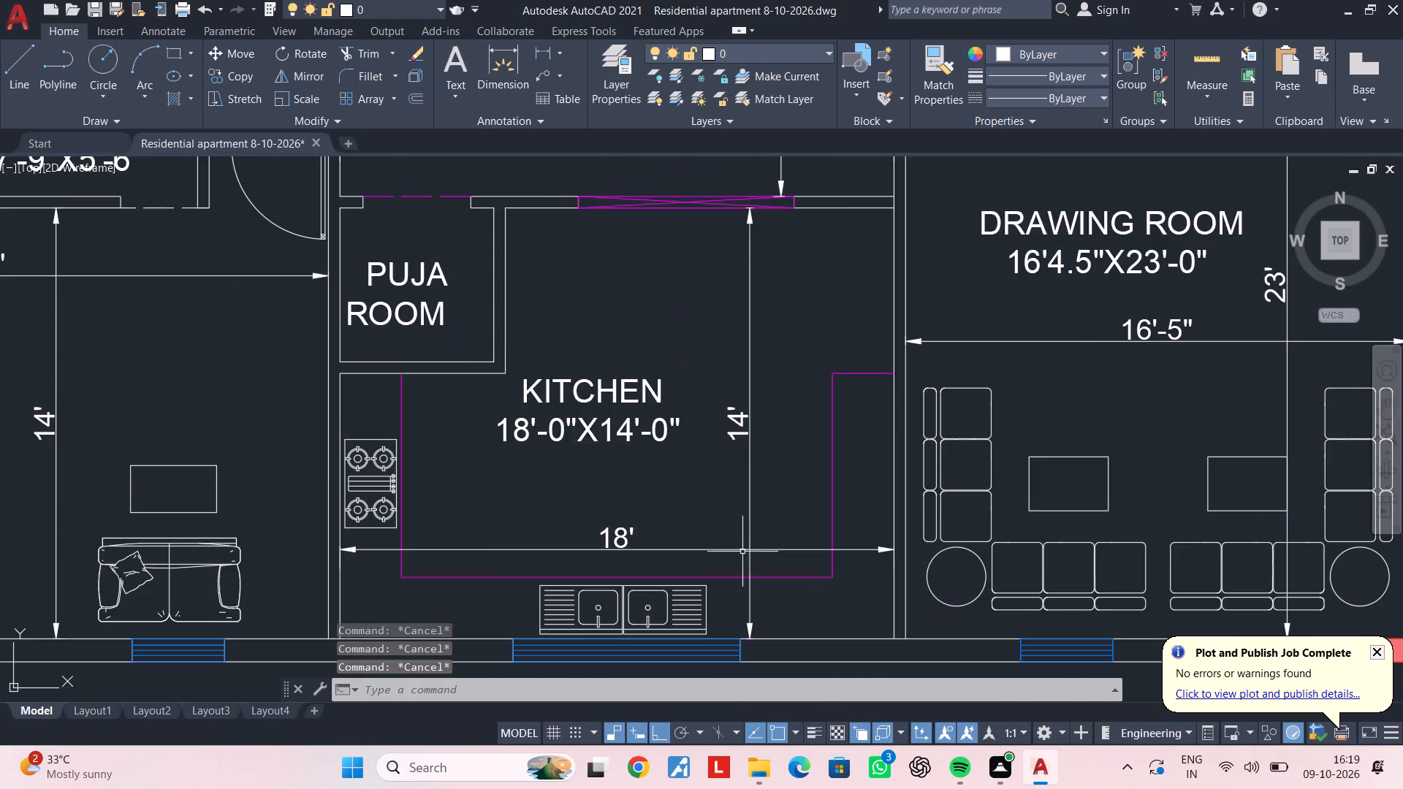
scroll(740, 506, "down", 2)
middle_click_drag(739, 443, 734, 514)
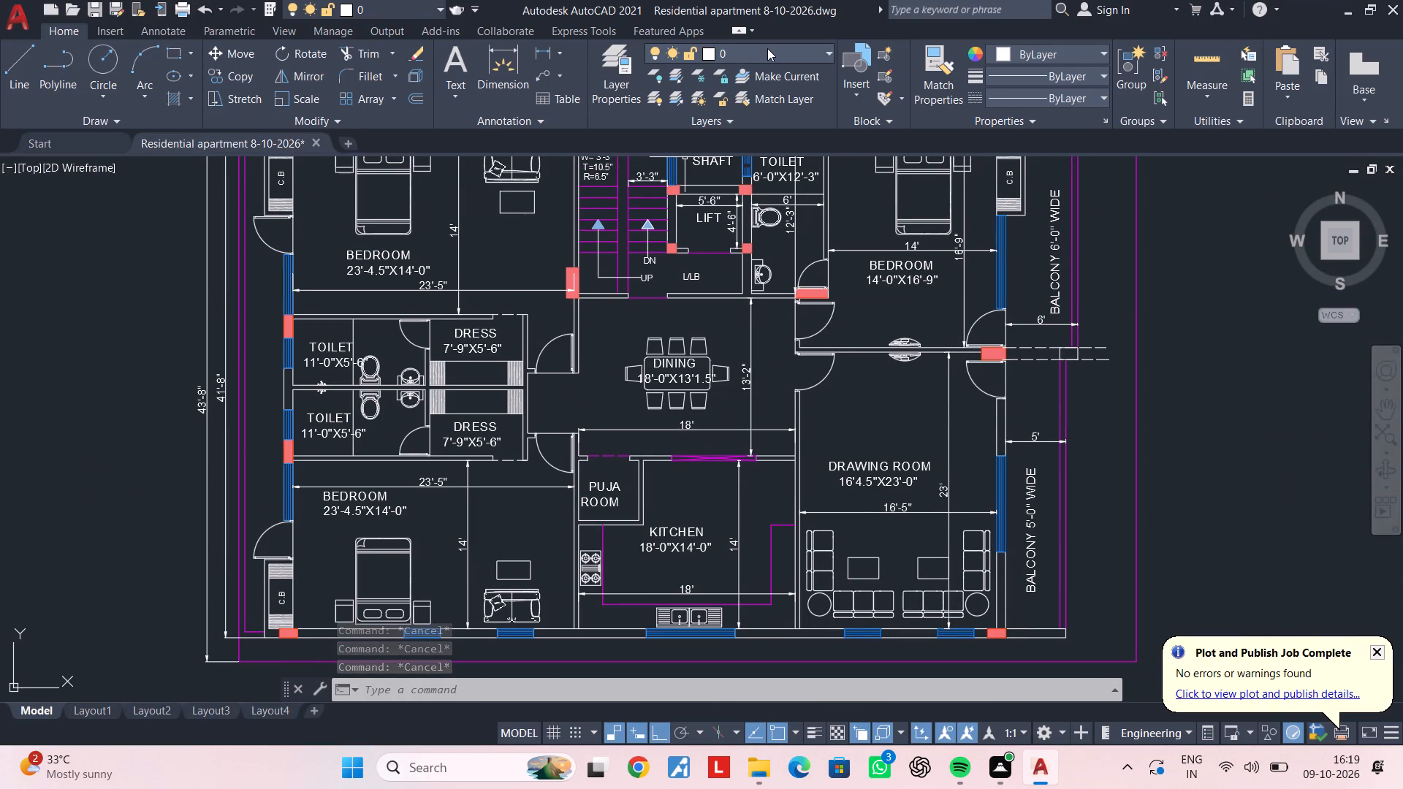
left_click(767, 48)
left_click(1177, 286)
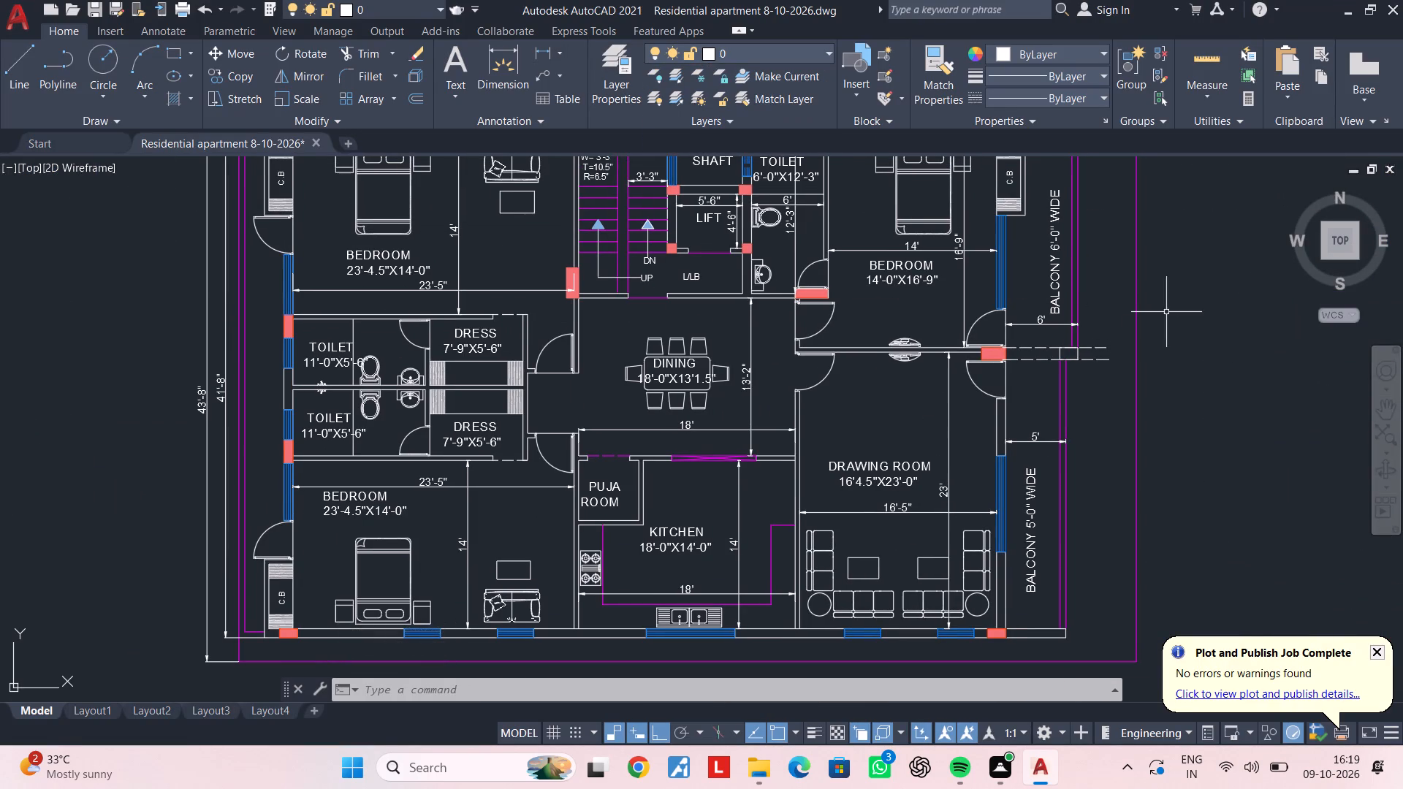
key("Escape")
key("Escape")
middle_click_drag(1172, 342, 853, 327)
key("Escape")
key("Escape")
middle_click_drag(848, 332, 848, 457)
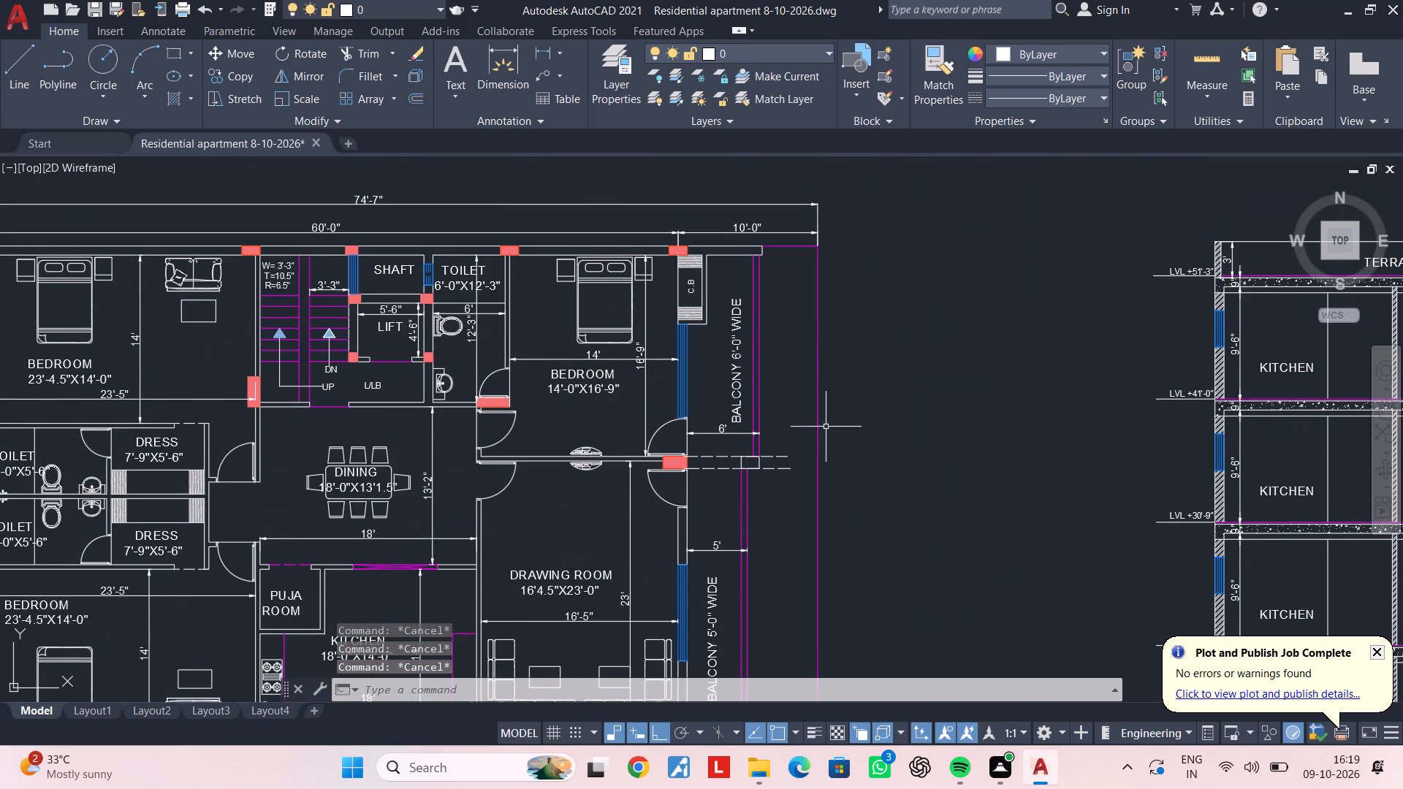
Examine Section AA and the front elevation, including their floor heights, levels, windows and projection labels.
middle_click_drag(947, 460, 664, 360)
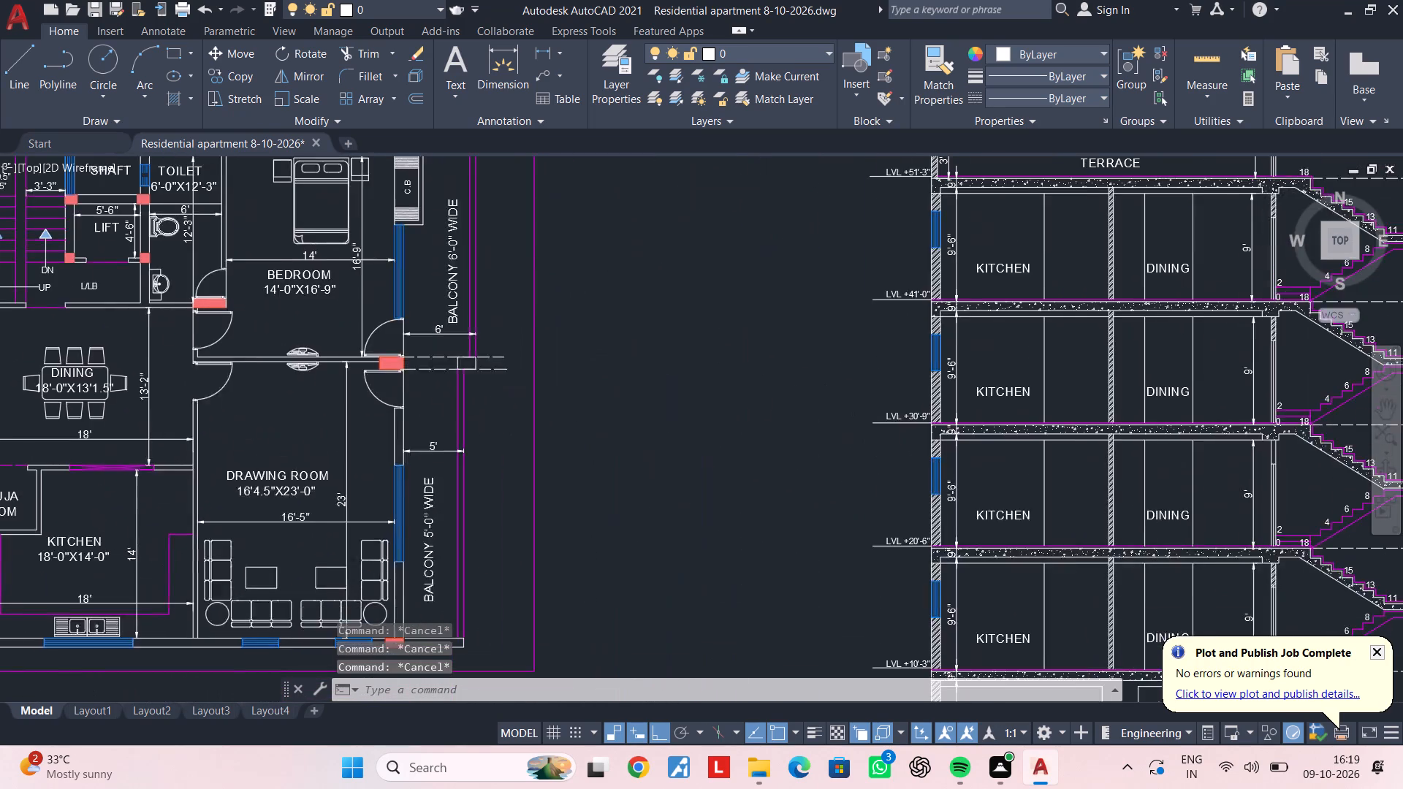
scroll(982, 438, "down", 2)
middle_click_drag(970, 435, 725, 368)
middle_click_drag(987, 388, 720, 394)
scroll(979, 340, "up", 2)
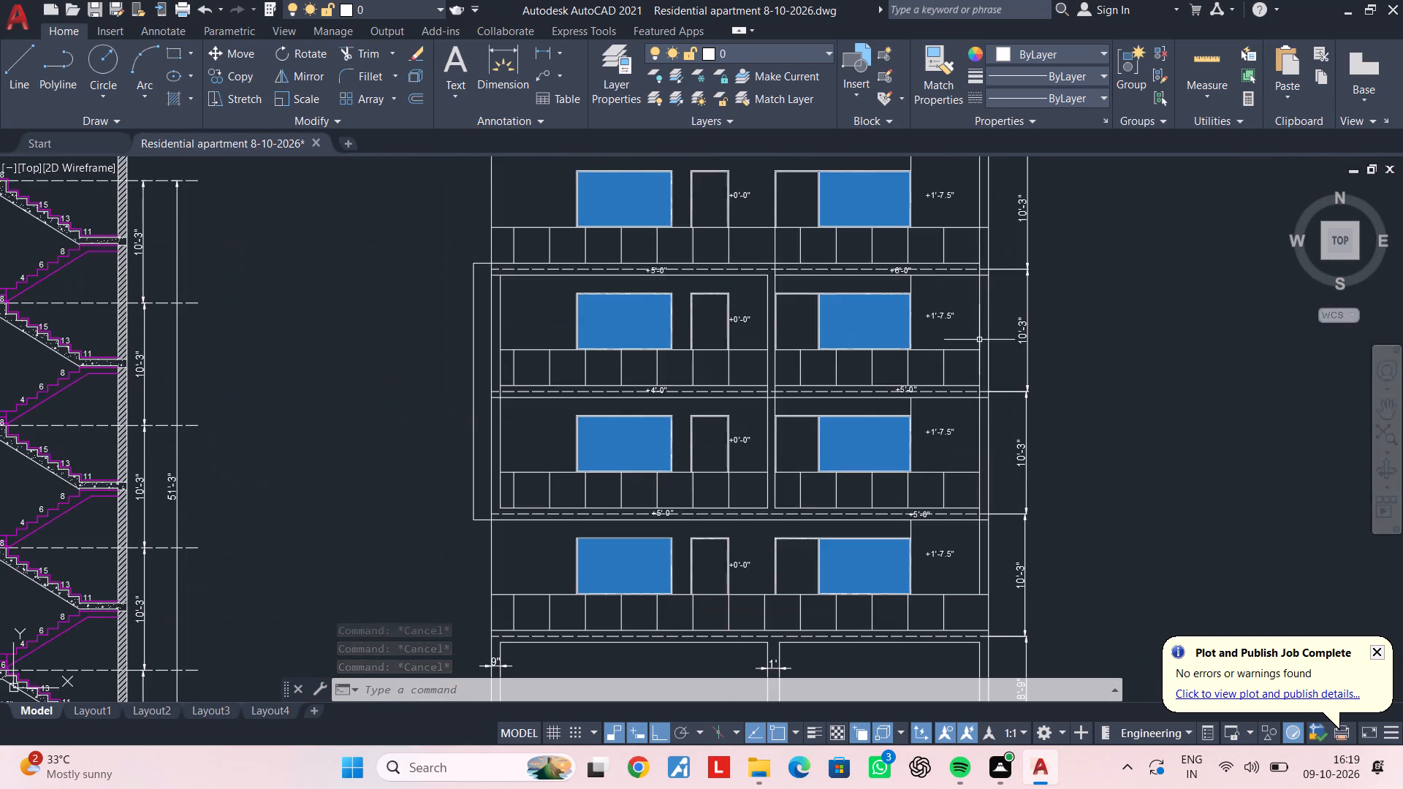
middle_click_drag(979, 373, 957, 554)
scroll(979, 389, "down", 1)
scroll(976, 490, "up", 3)
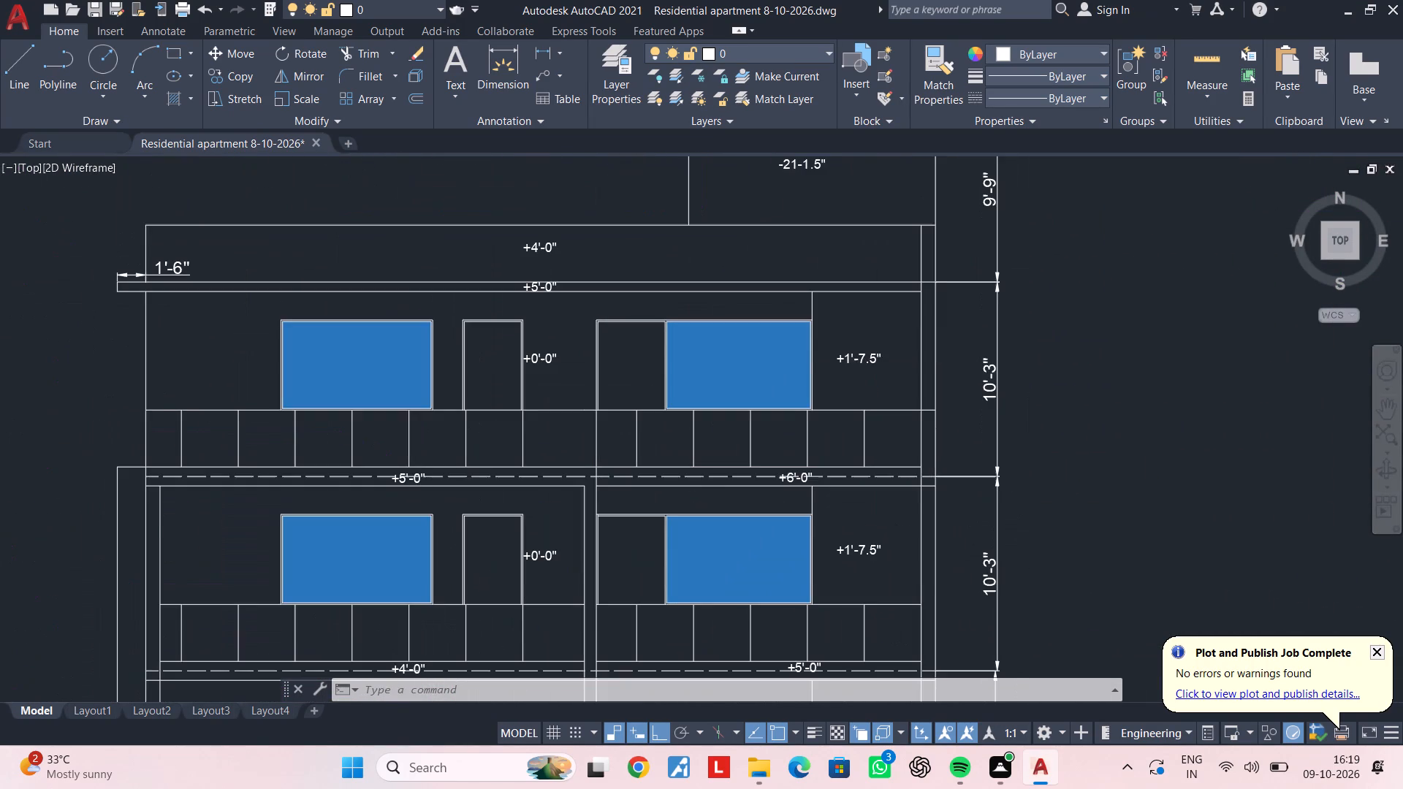
scroll(976, 490, "down", 3)
middle_click_drag(966, 488, 948, 357)
middle_click_drag(959, 434, 946, 361)
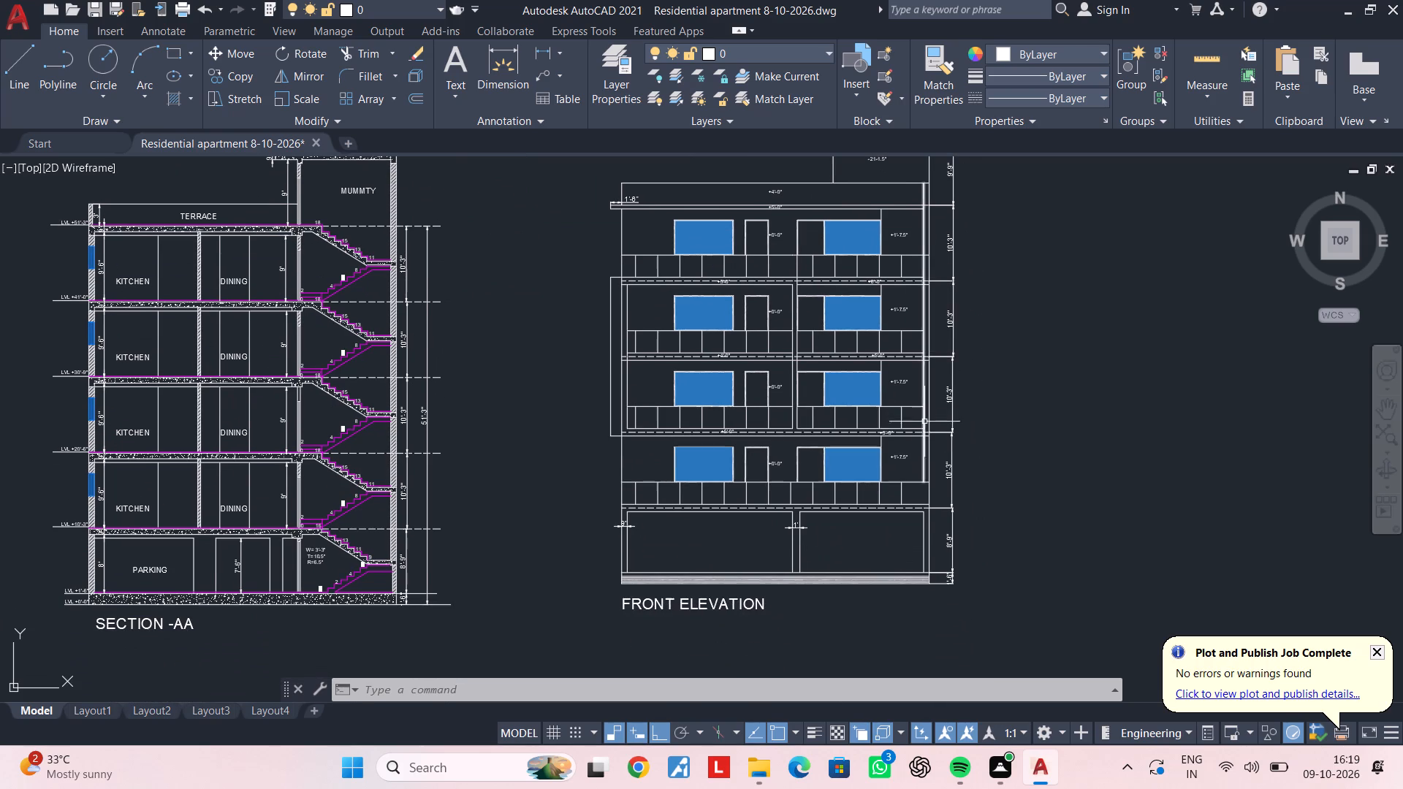
middle_click_drag(972, 609, 985, 651)
middle_click_drag(599, 229, 680, 412)
middle_click_drag(639, 379, 720, 370)
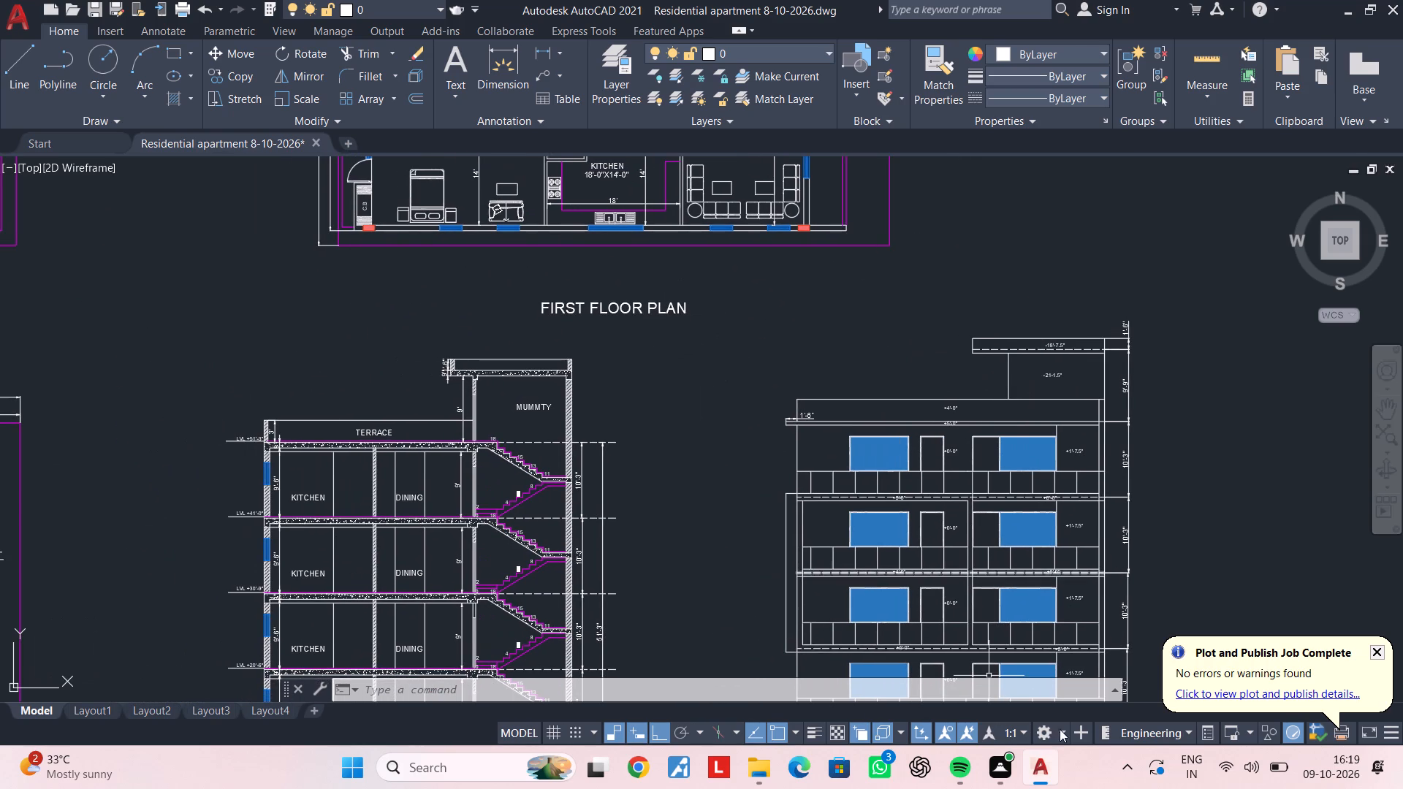